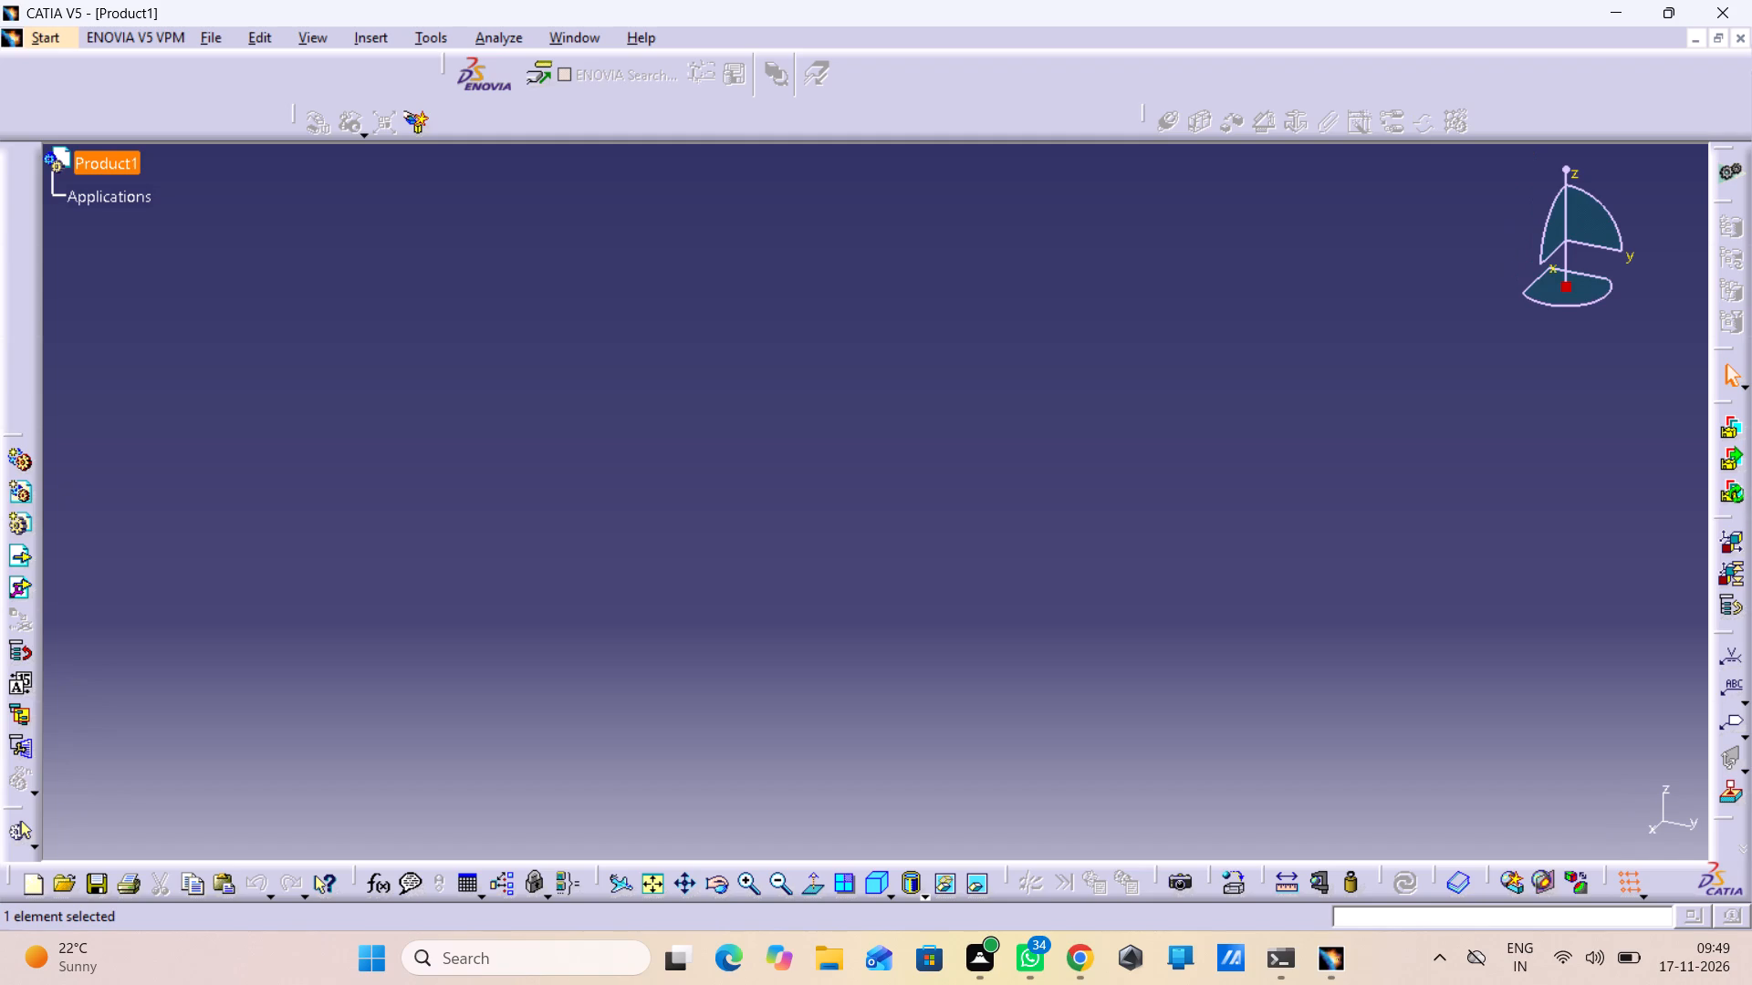
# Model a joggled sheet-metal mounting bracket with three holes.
# Open the Generative Sheetmetal Design workbench from the Mechanical Design group, adding a new part to Product1.
pyautogui.click(55, 36)
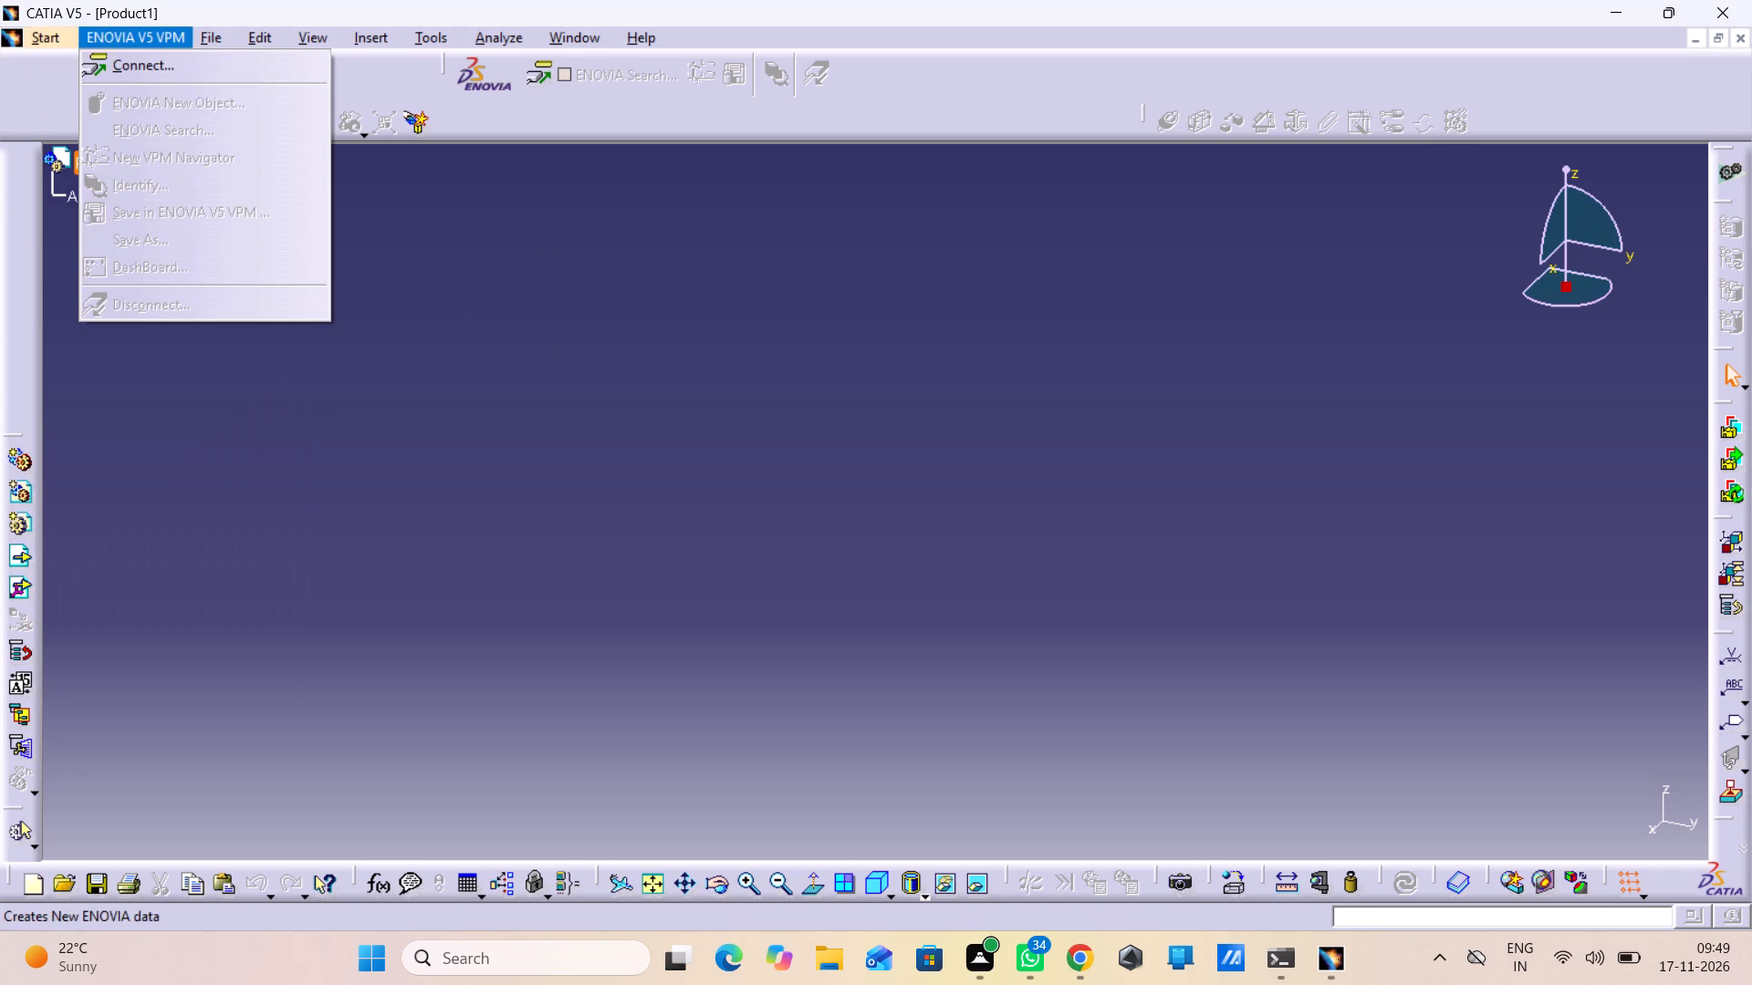
pyautogui.click(77, 91)
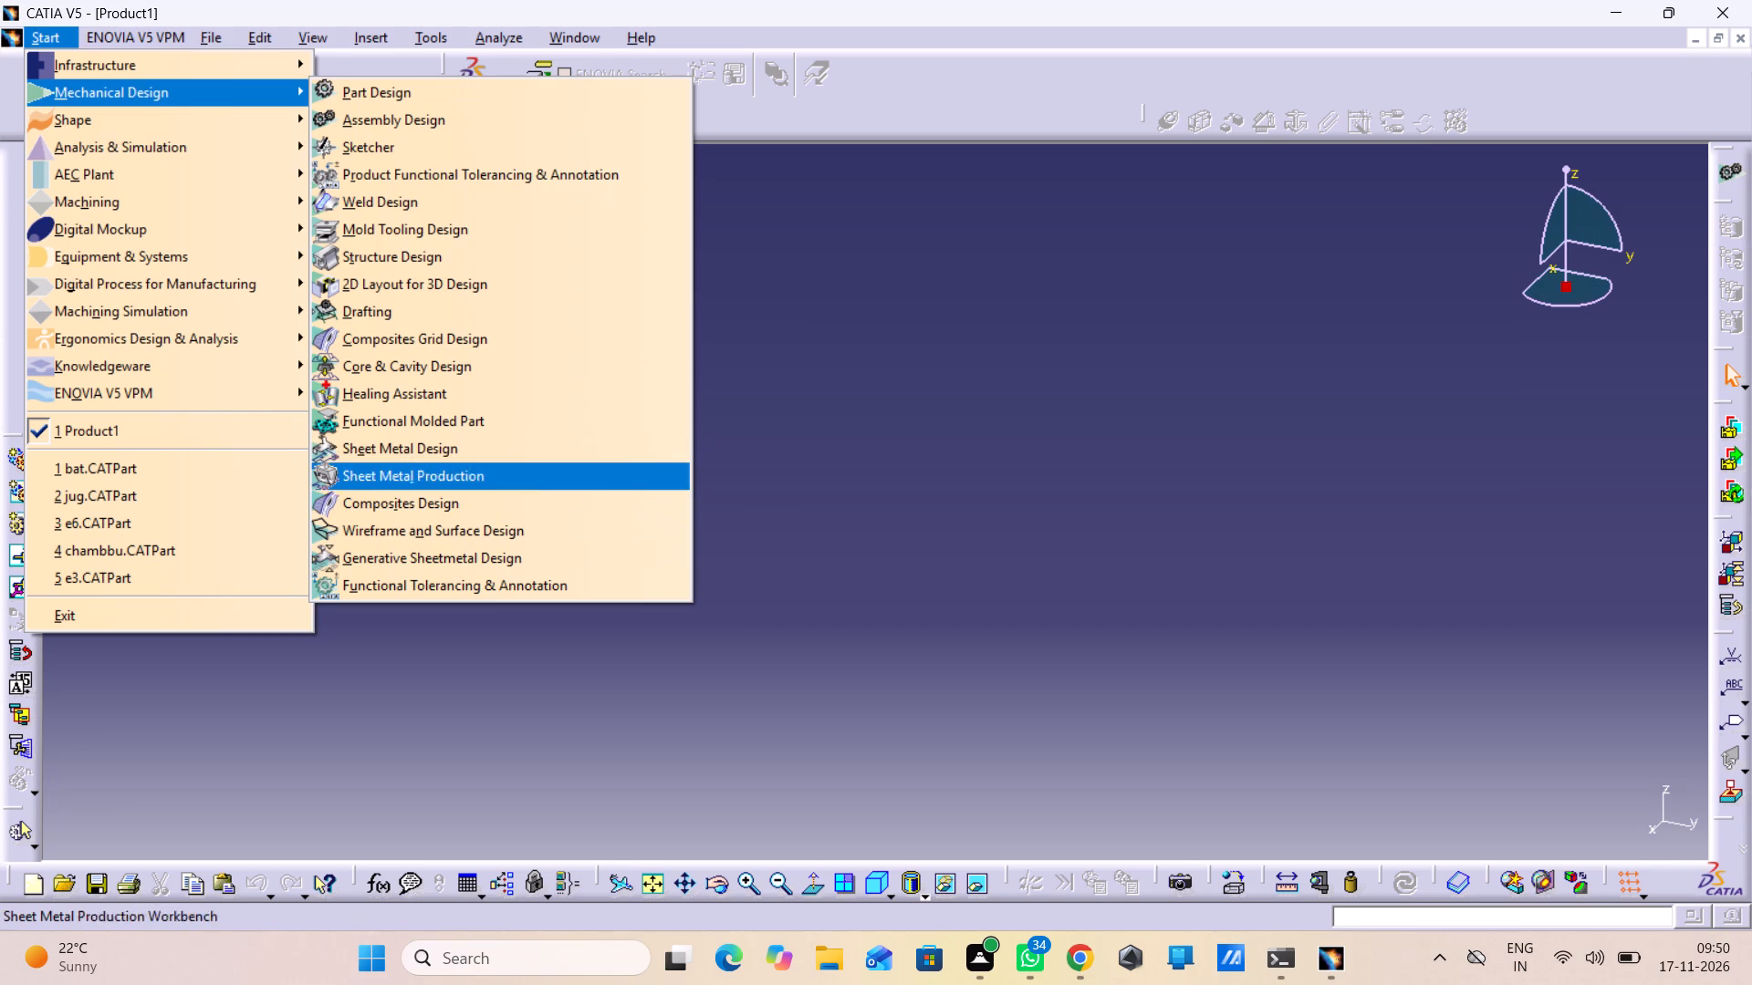
pyautogui.click(424, 568)
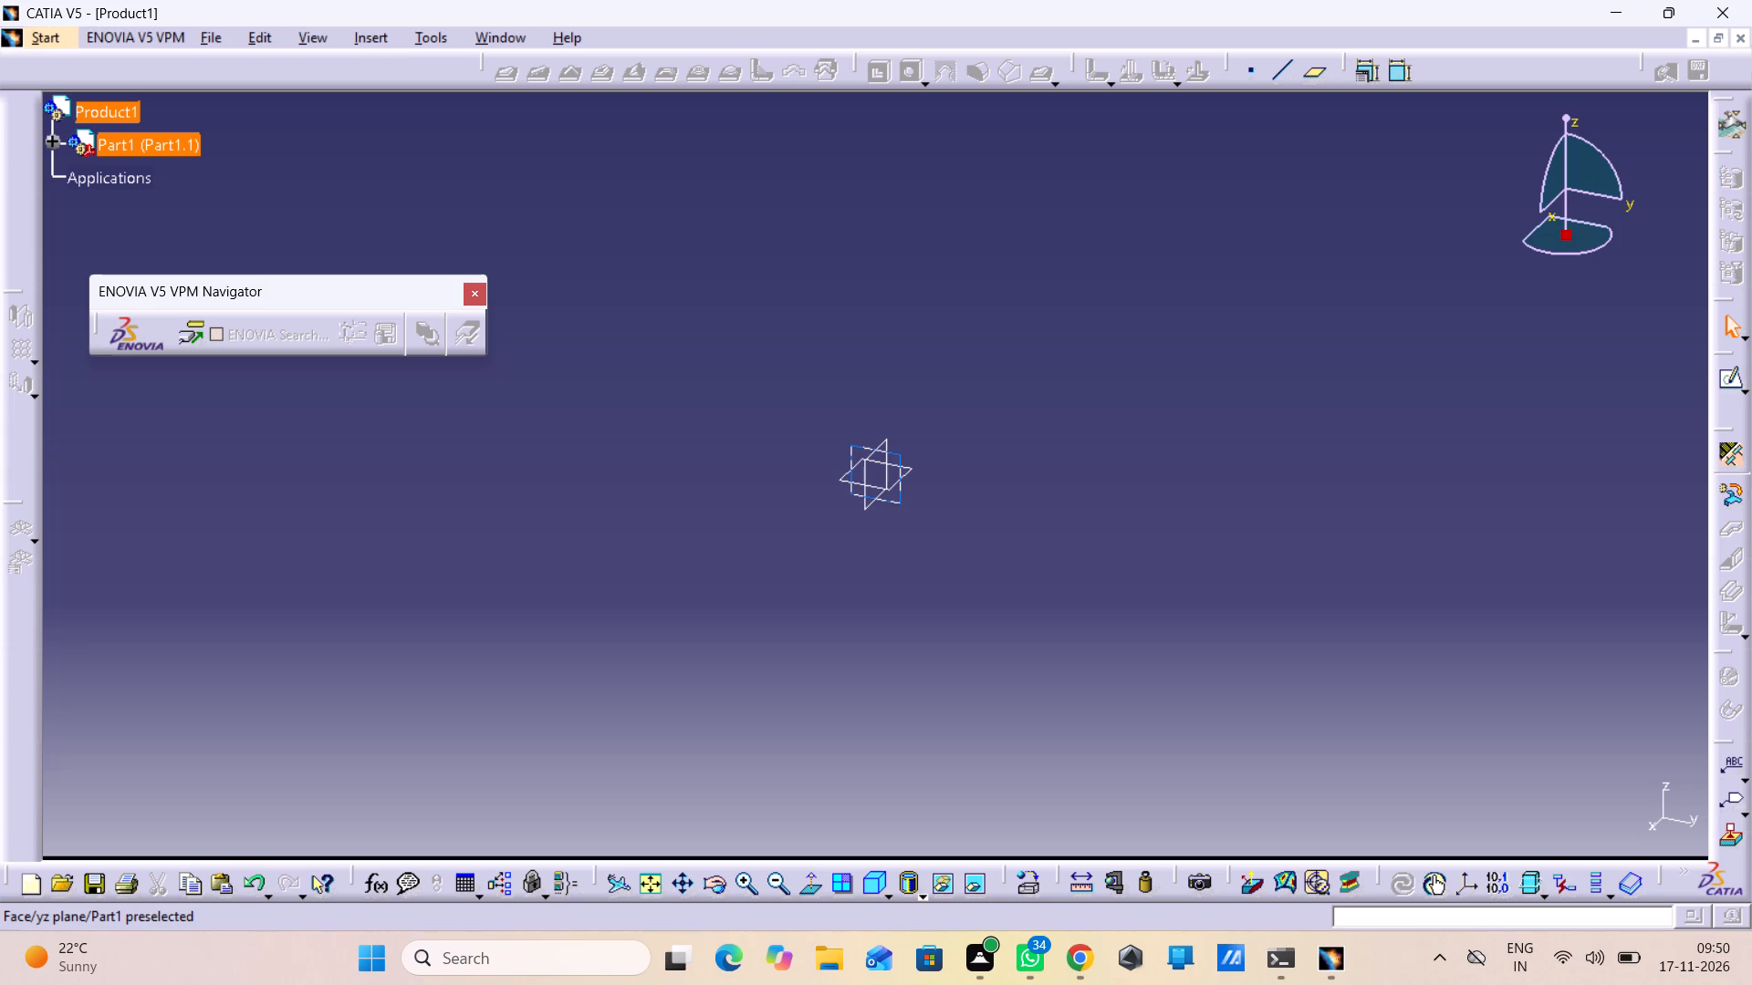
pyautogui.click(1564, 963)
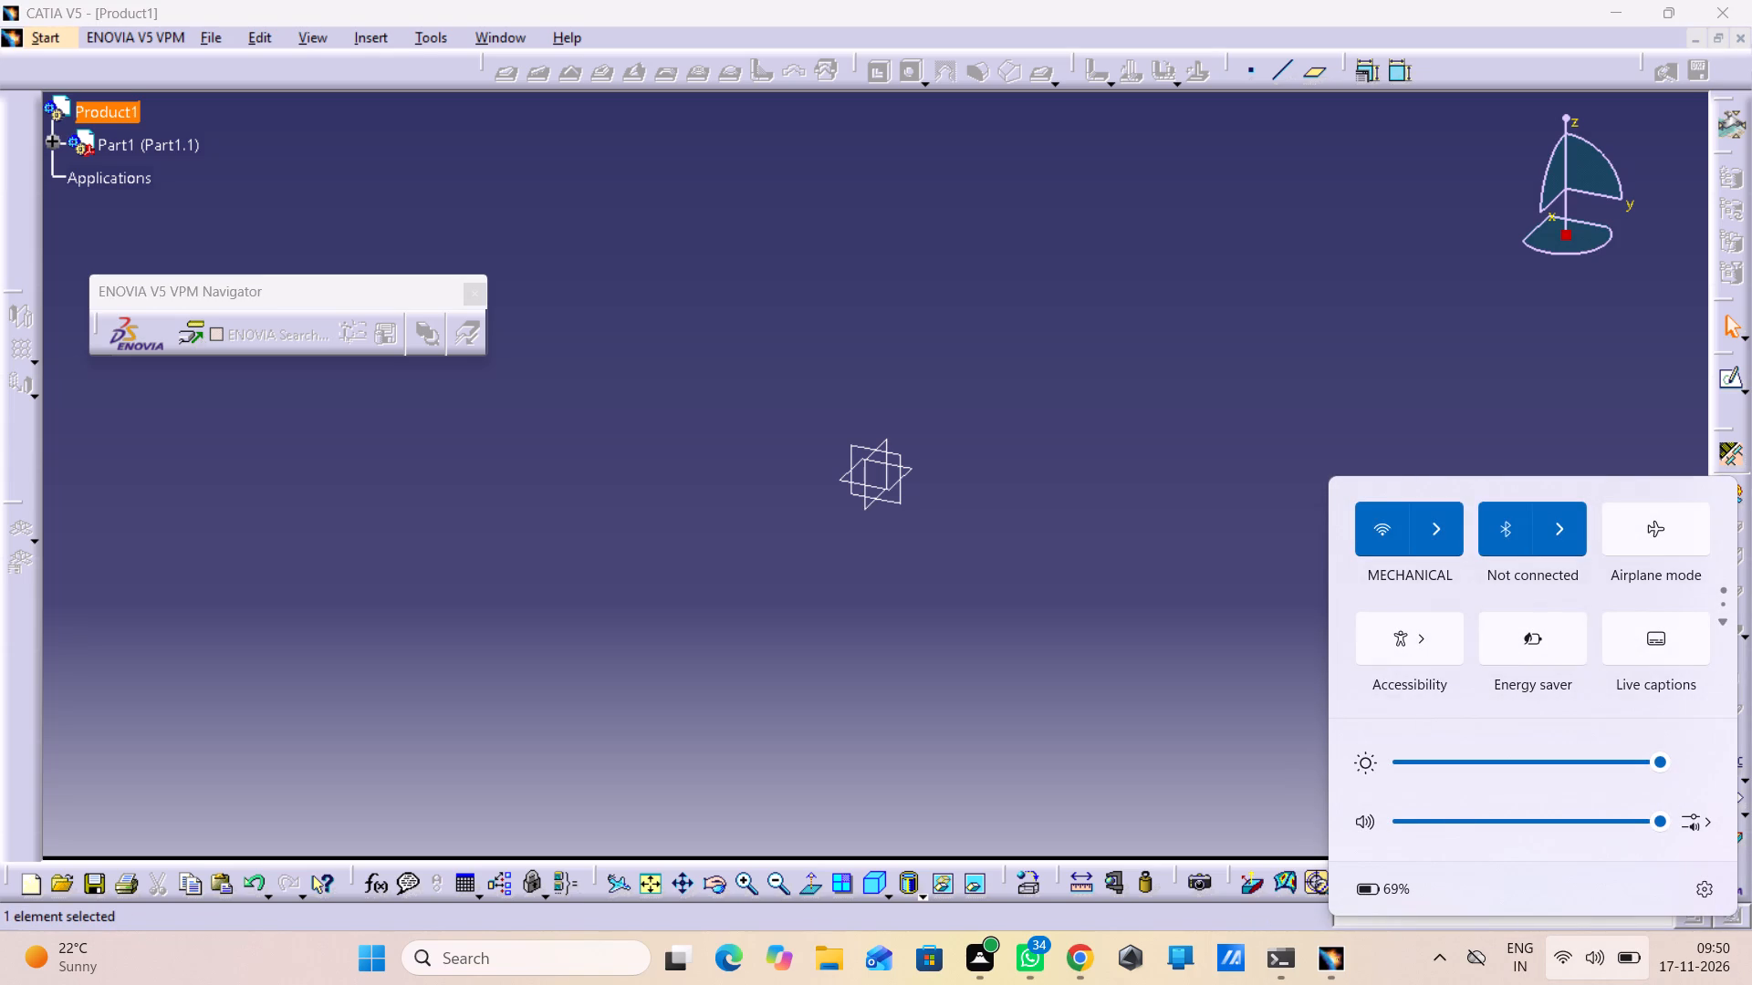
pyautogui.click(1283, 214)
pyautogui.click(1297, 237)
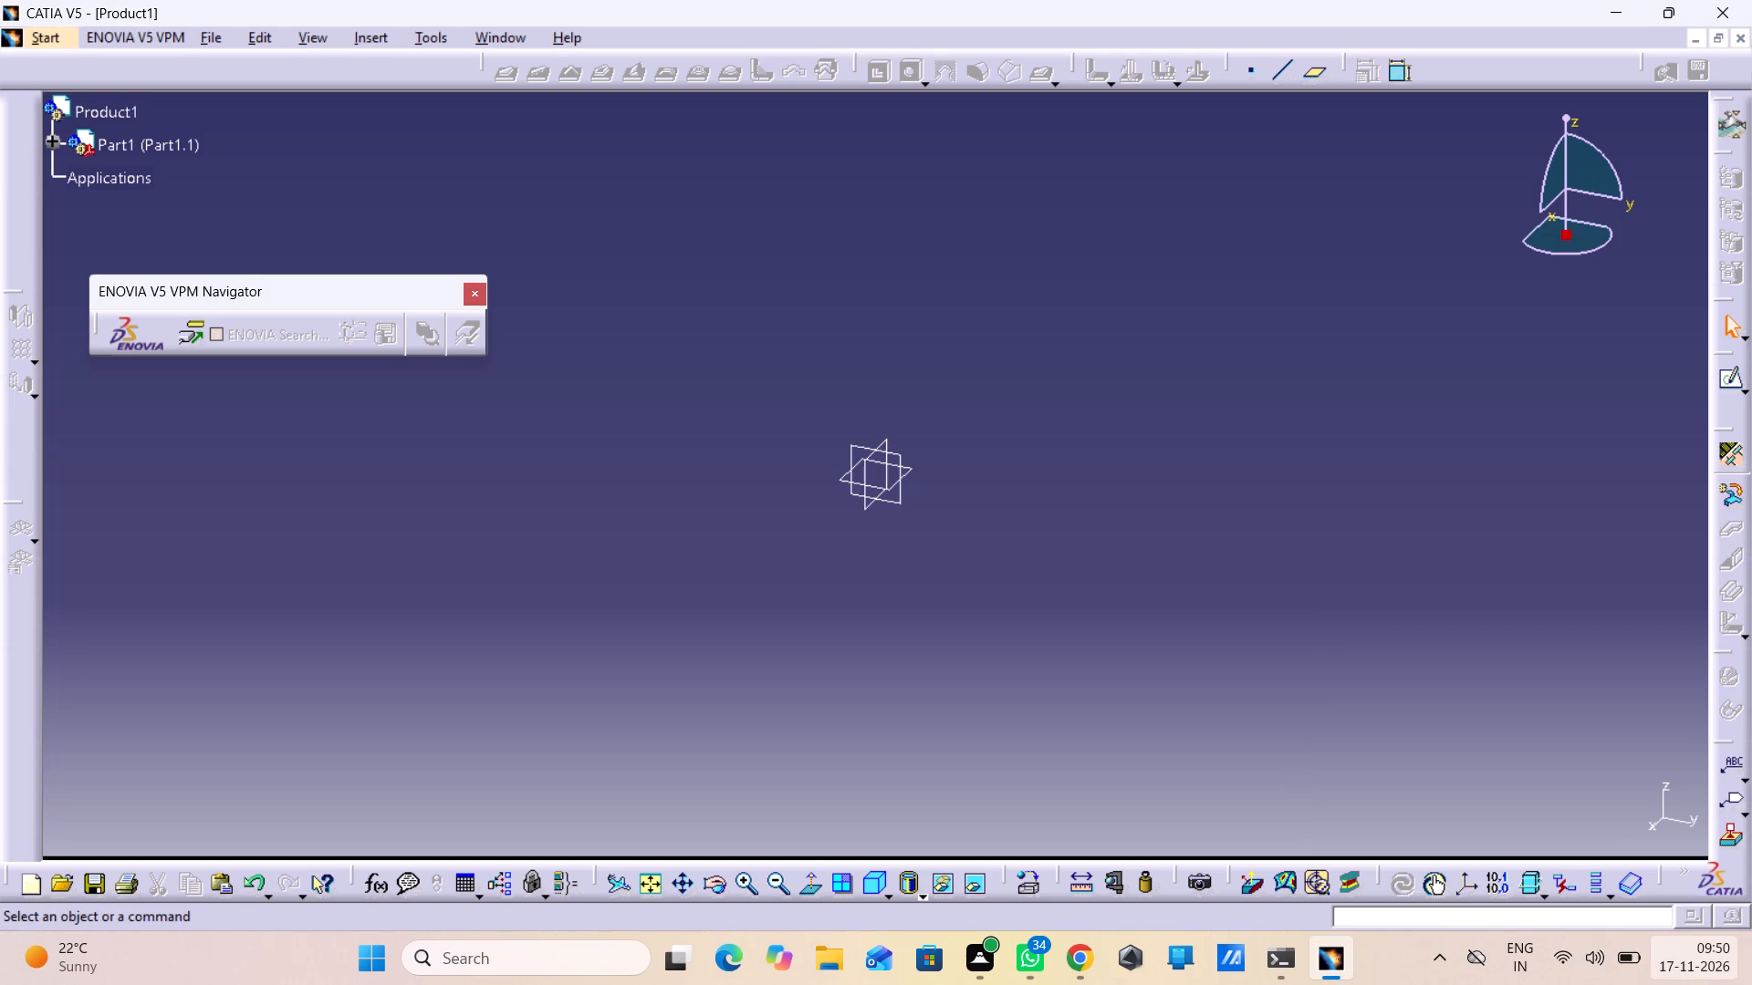
# Switch off Bluetooth in the Windows quick settings and return to the CATIA model.
pyautogui.click(1564, 959)
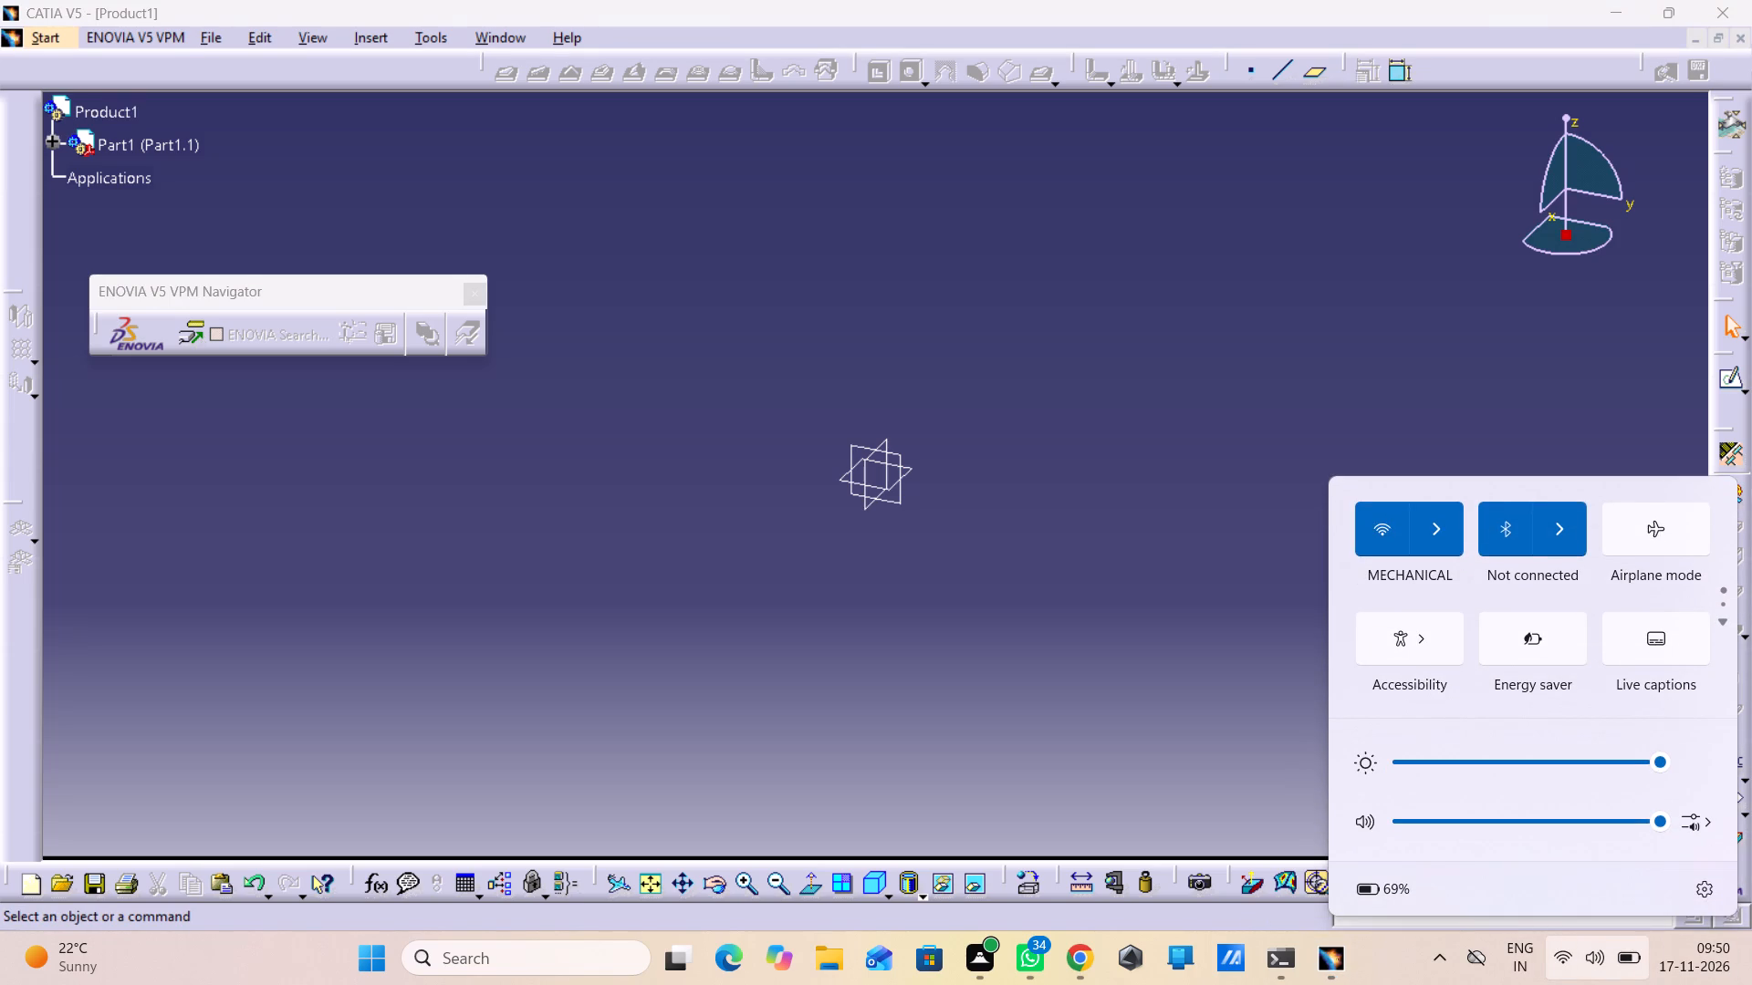
pyautogui.click(1511, 518)
pyautogui.click(1410, 337)
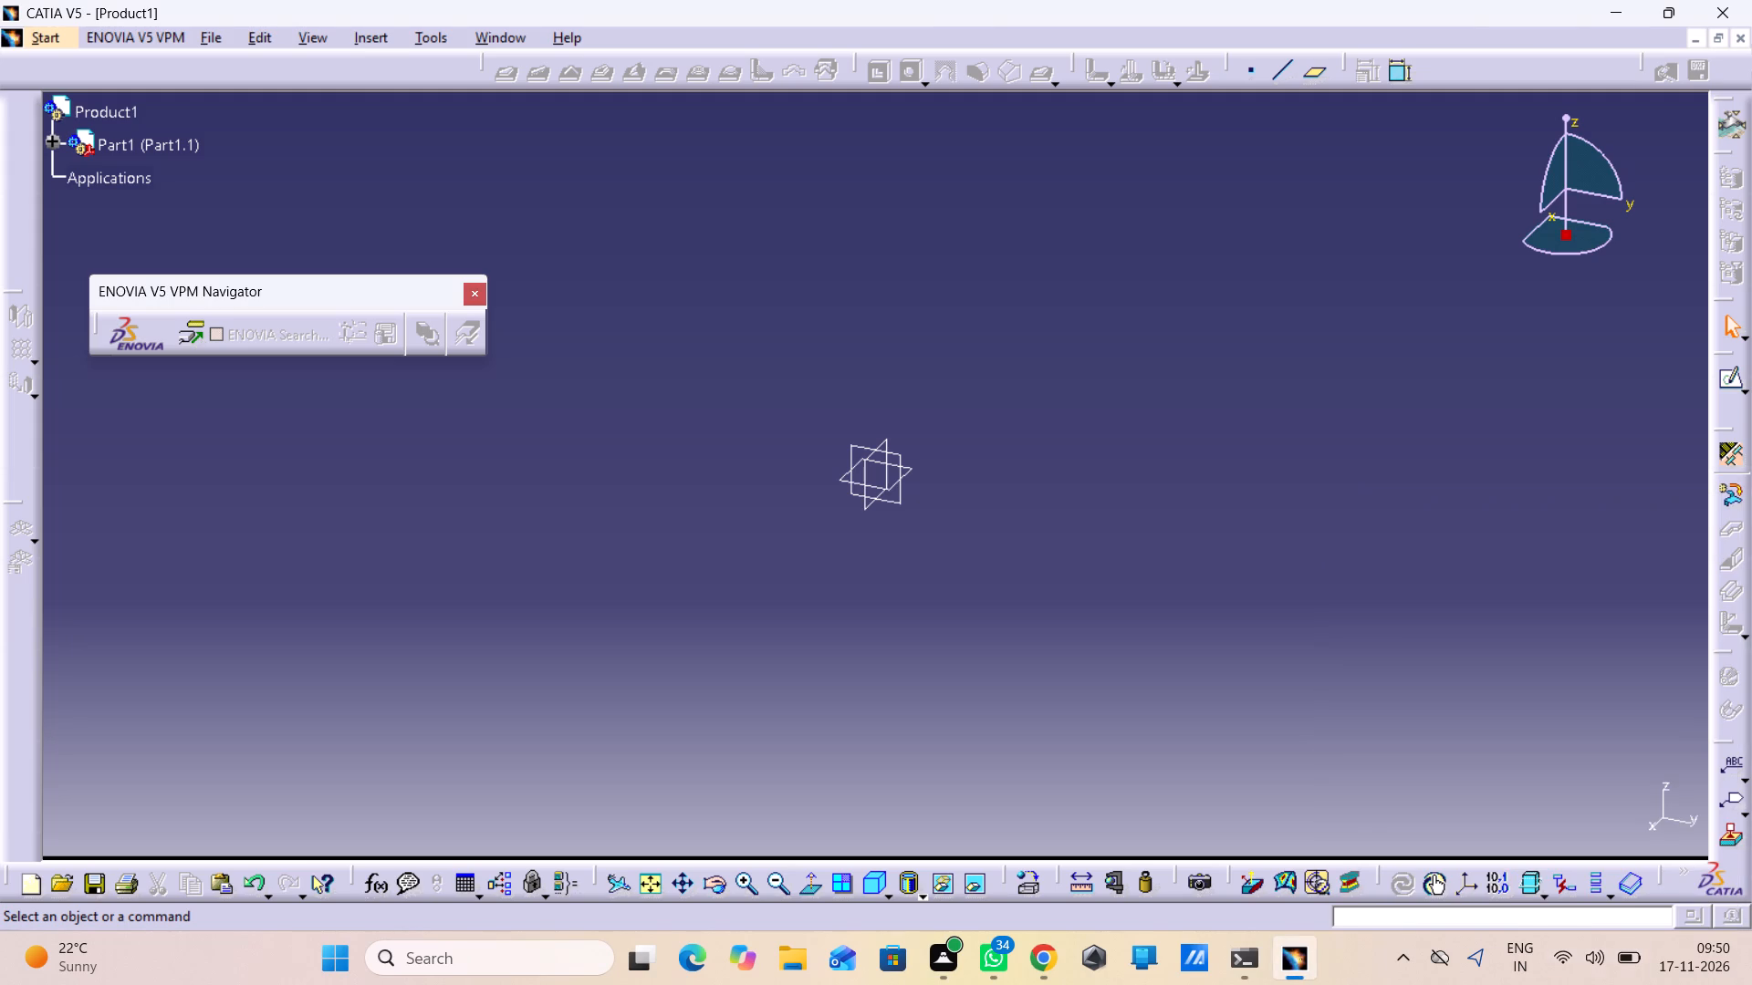
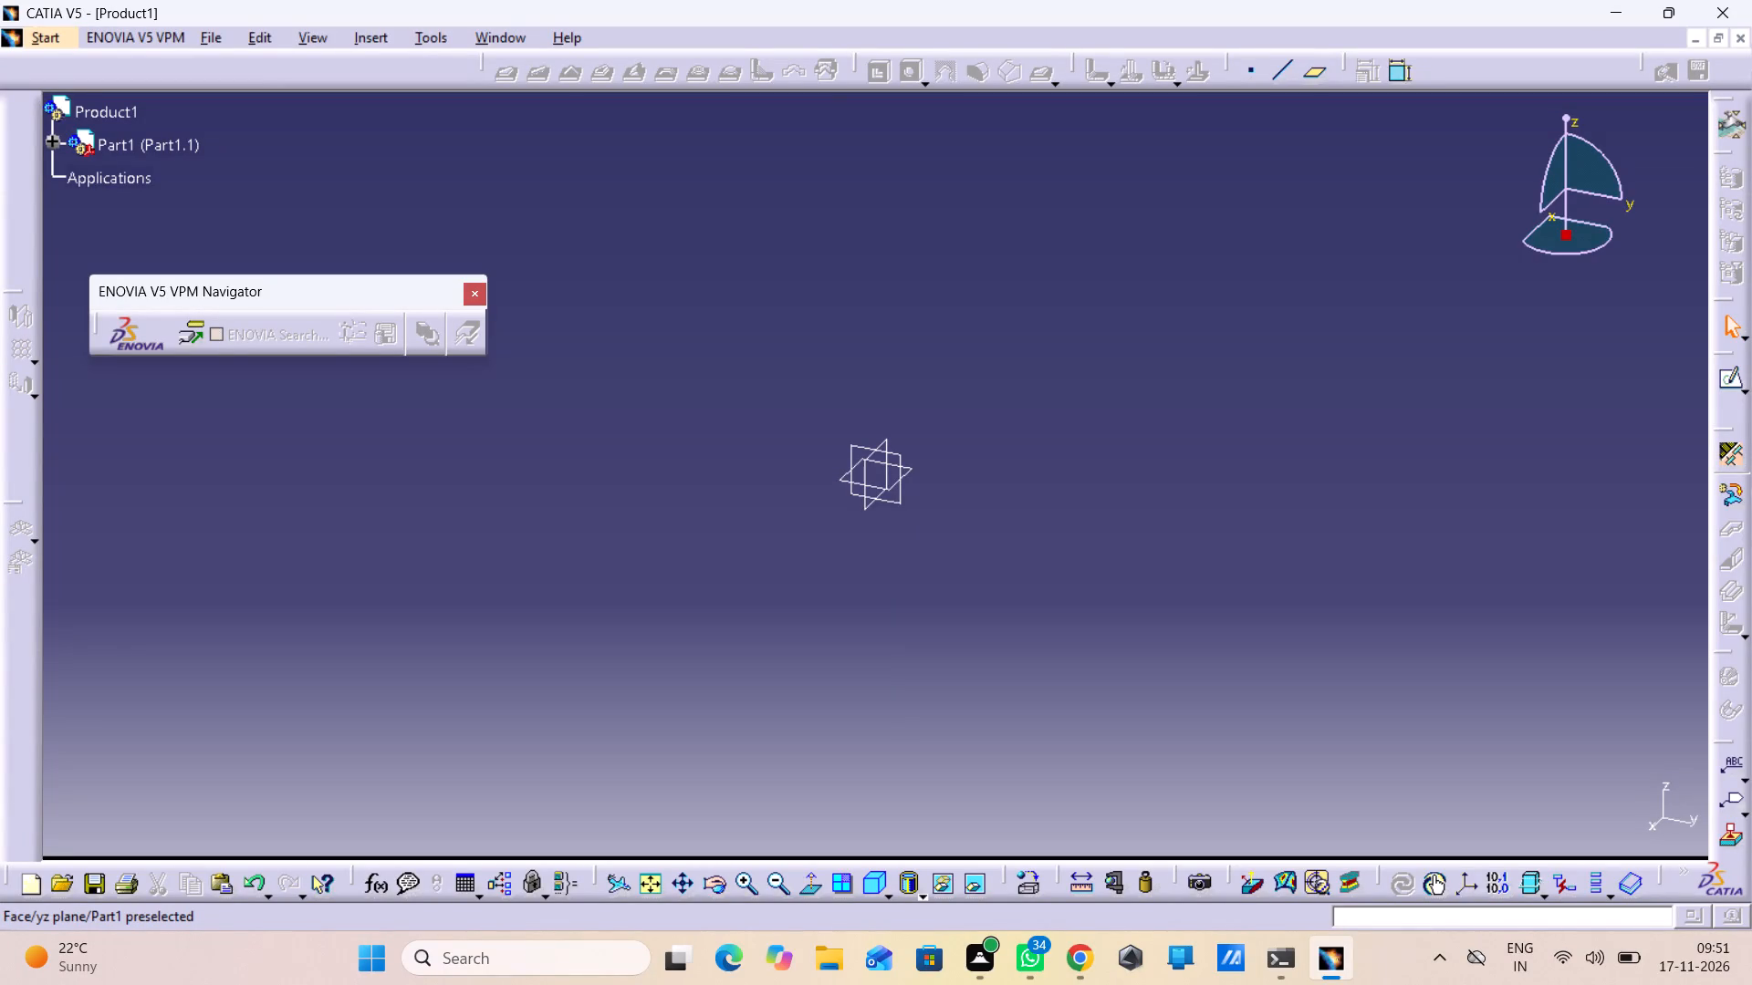
# Create a positioned sketch on the yz plane.
pyautogui.click(906, 454)
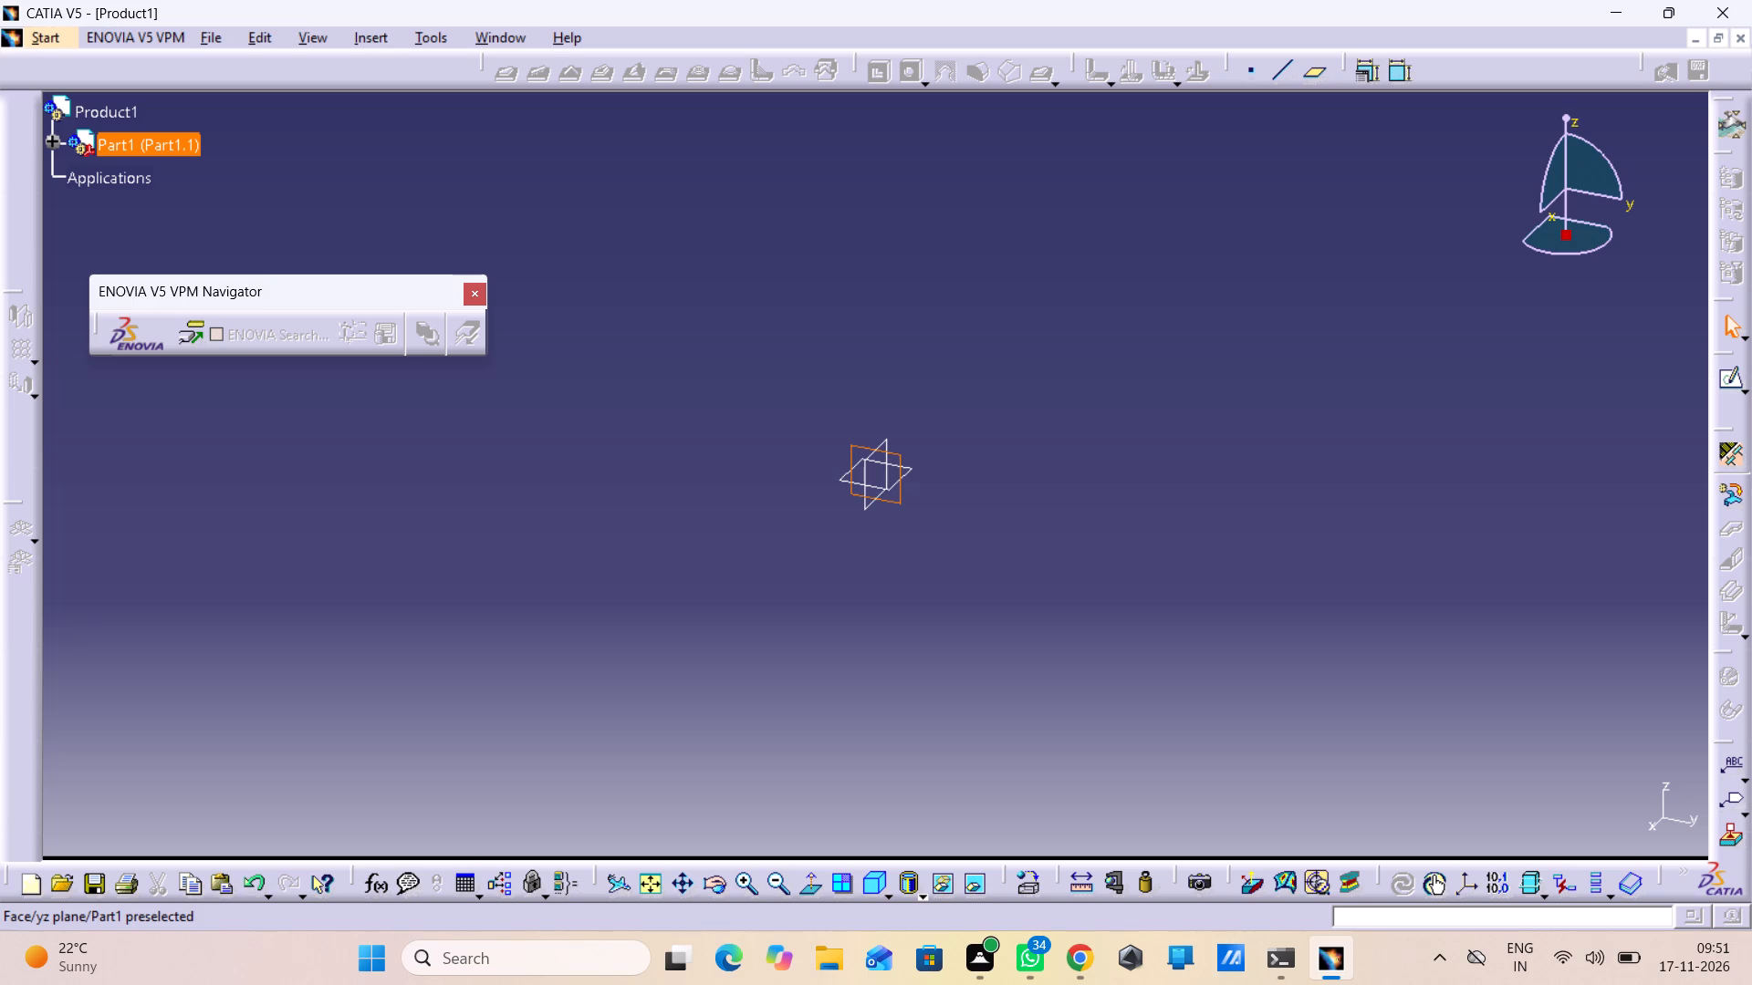
pyautogui.click(1747, 384)
pyautogui.click(1736, 406)
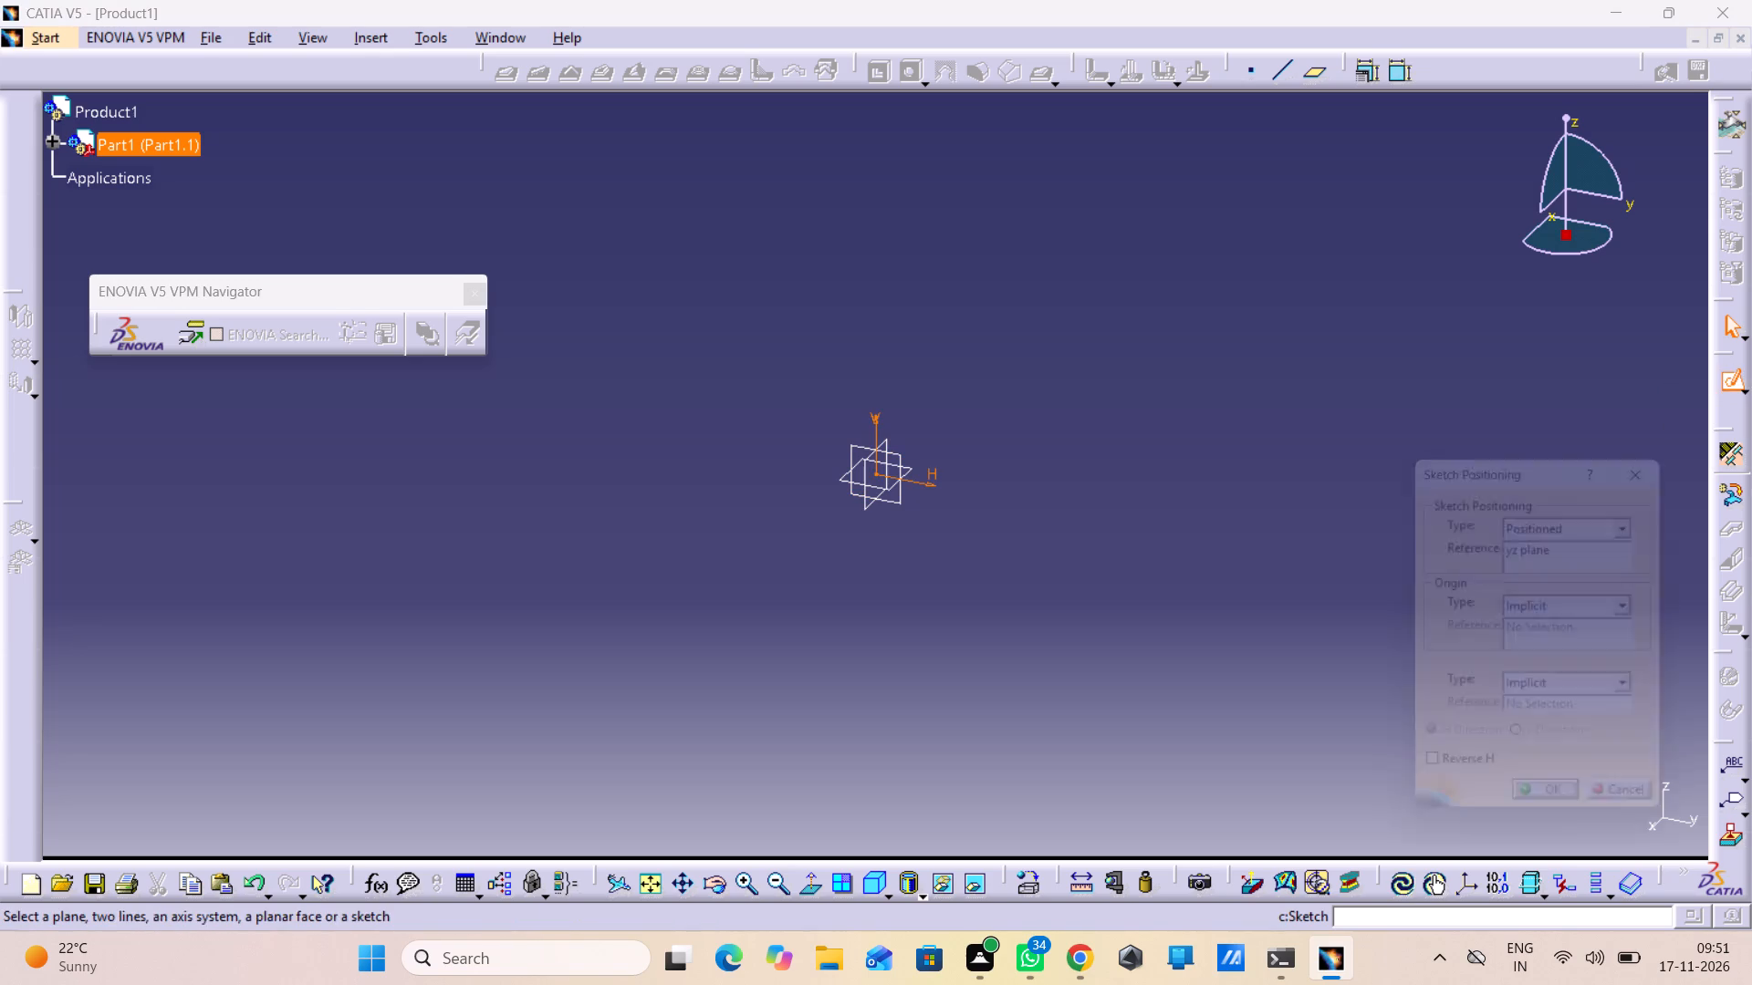
pyautogui.click(1559, 815)
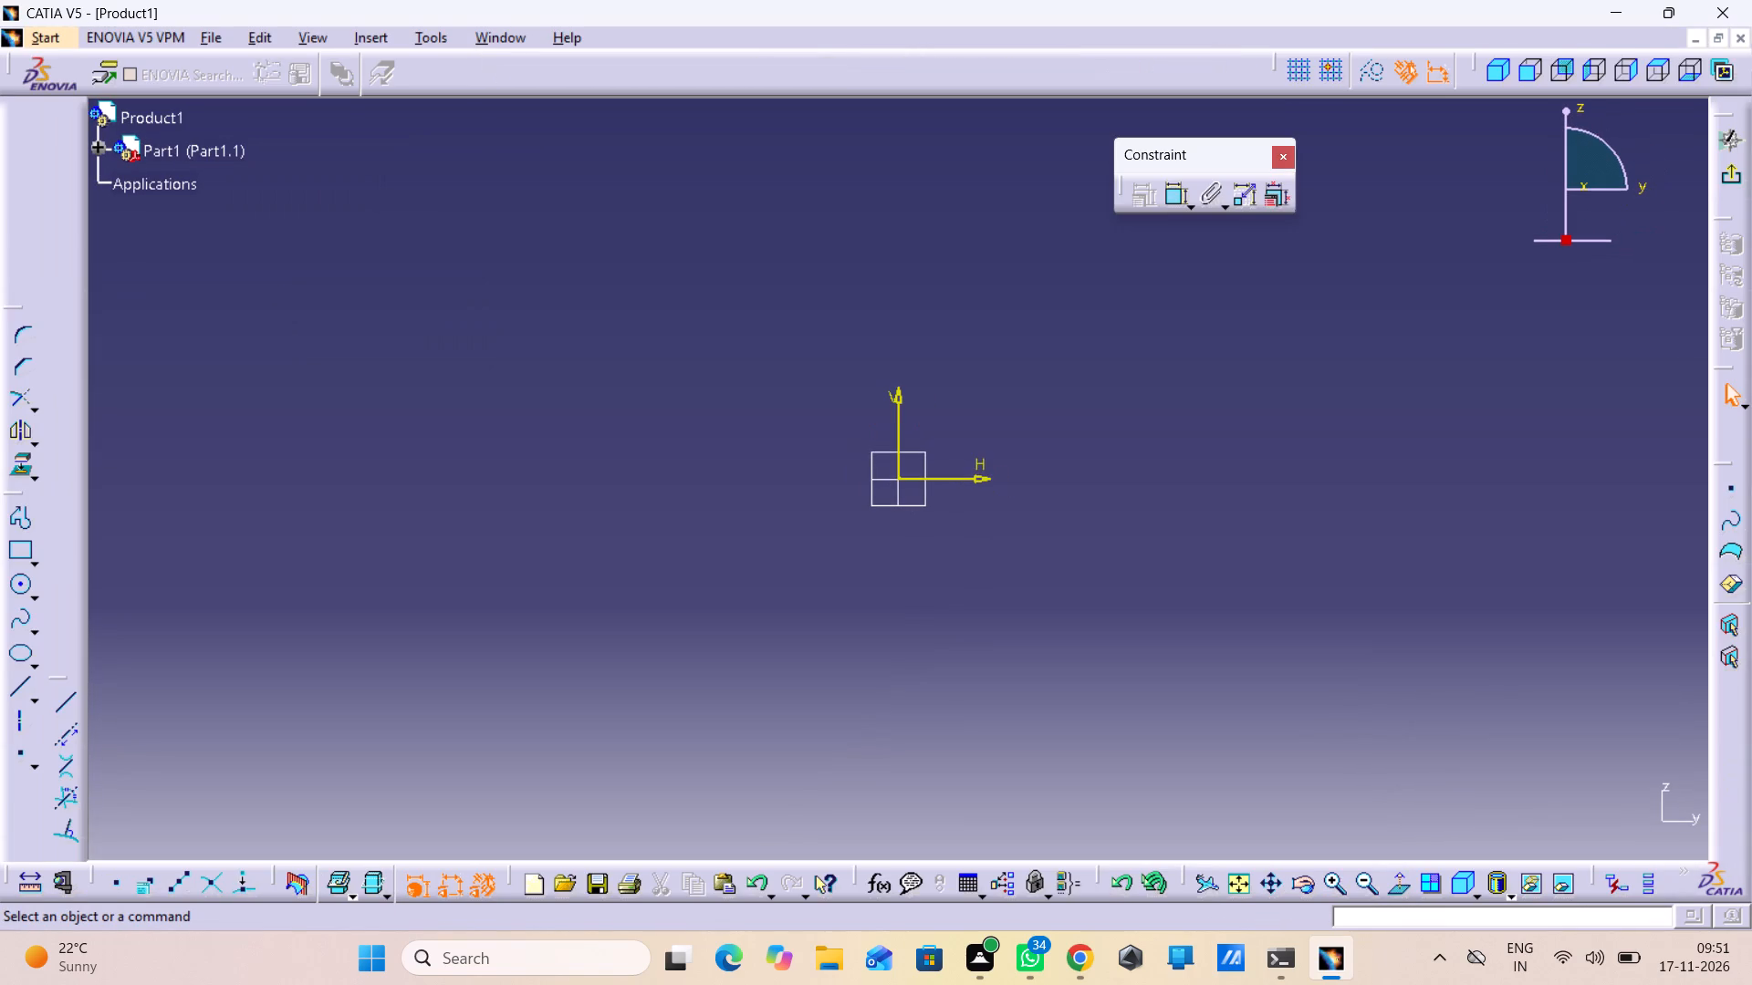
# Start a profile with a horizontal line about 98 mm long, about 8 mm below the horizontal axis.
pyautogui.click(19, 514)
pyautogui.click(19, 514)
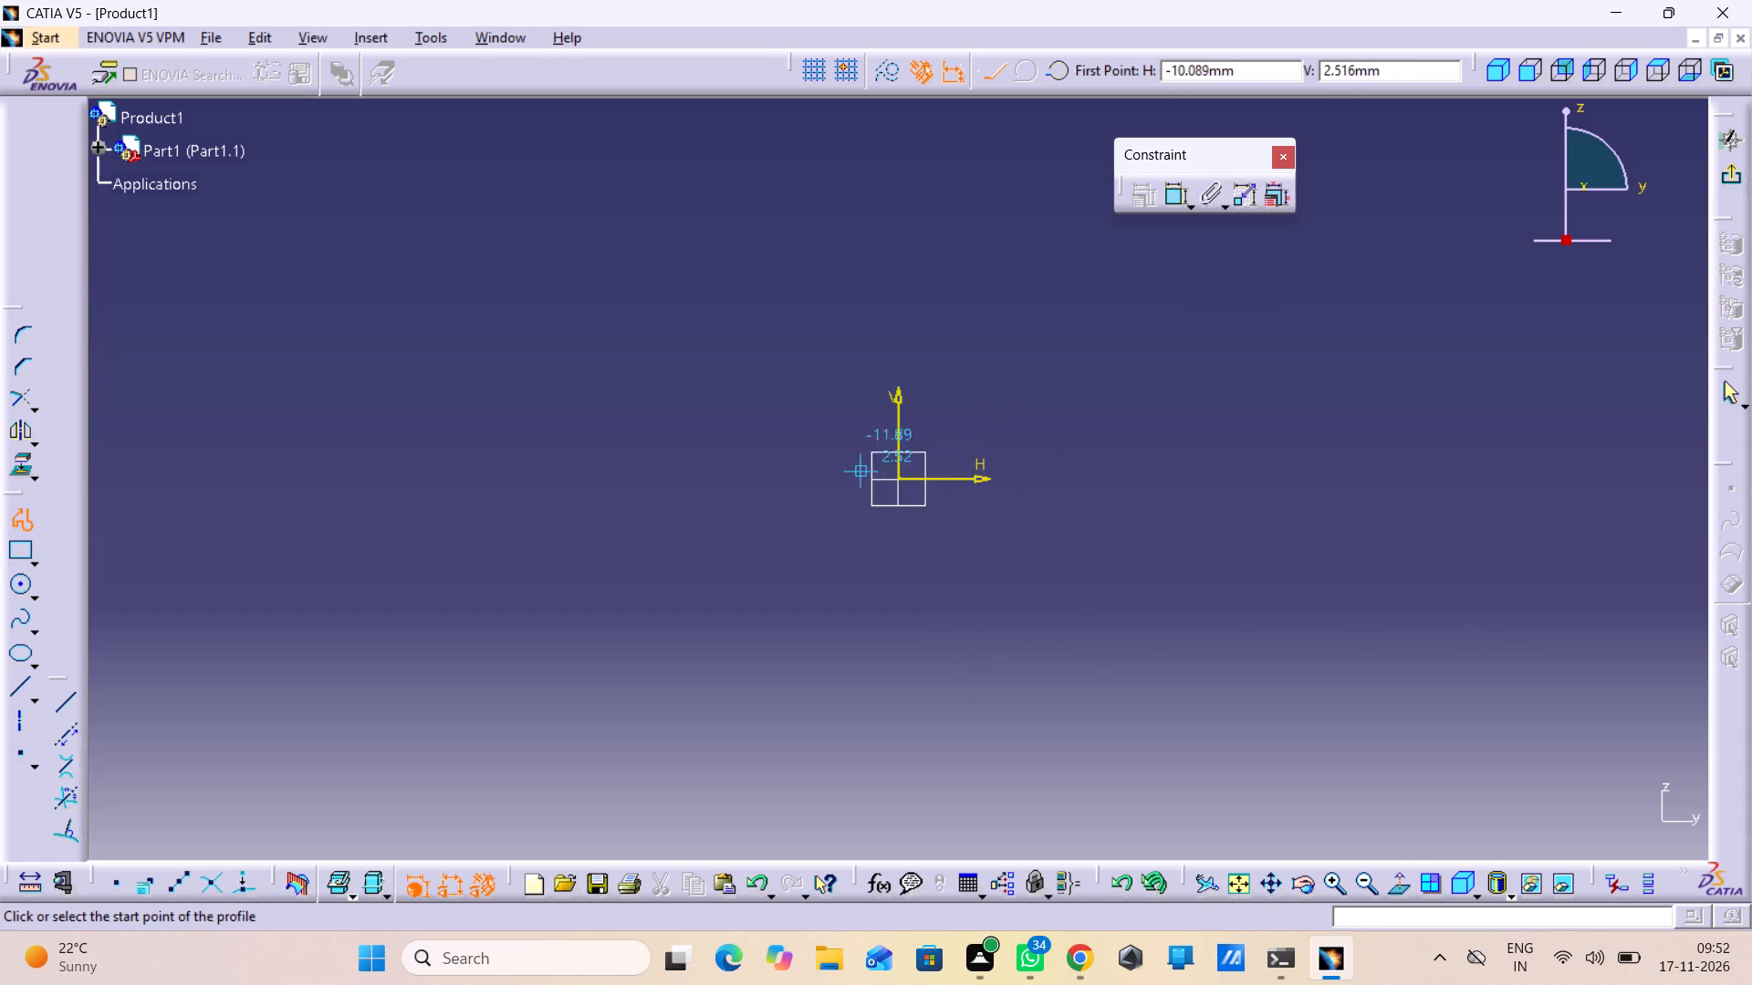
pyautogui.click(767, 507)
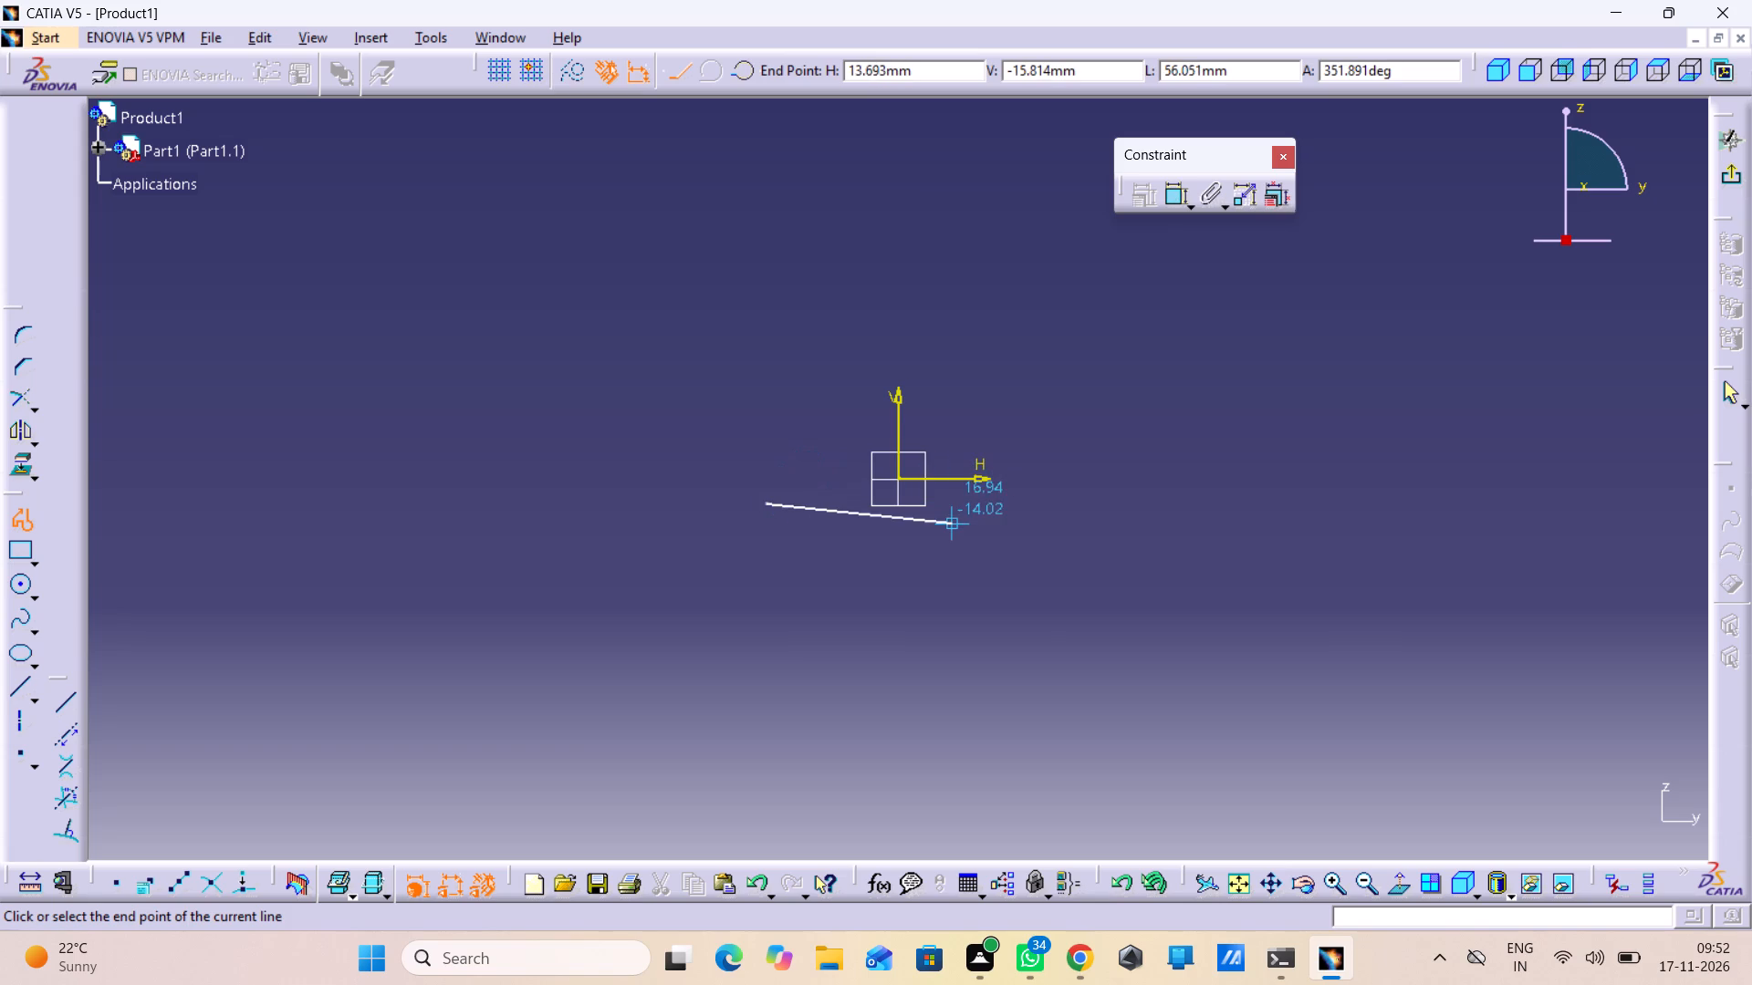
pyautogui.click(1074, 501)
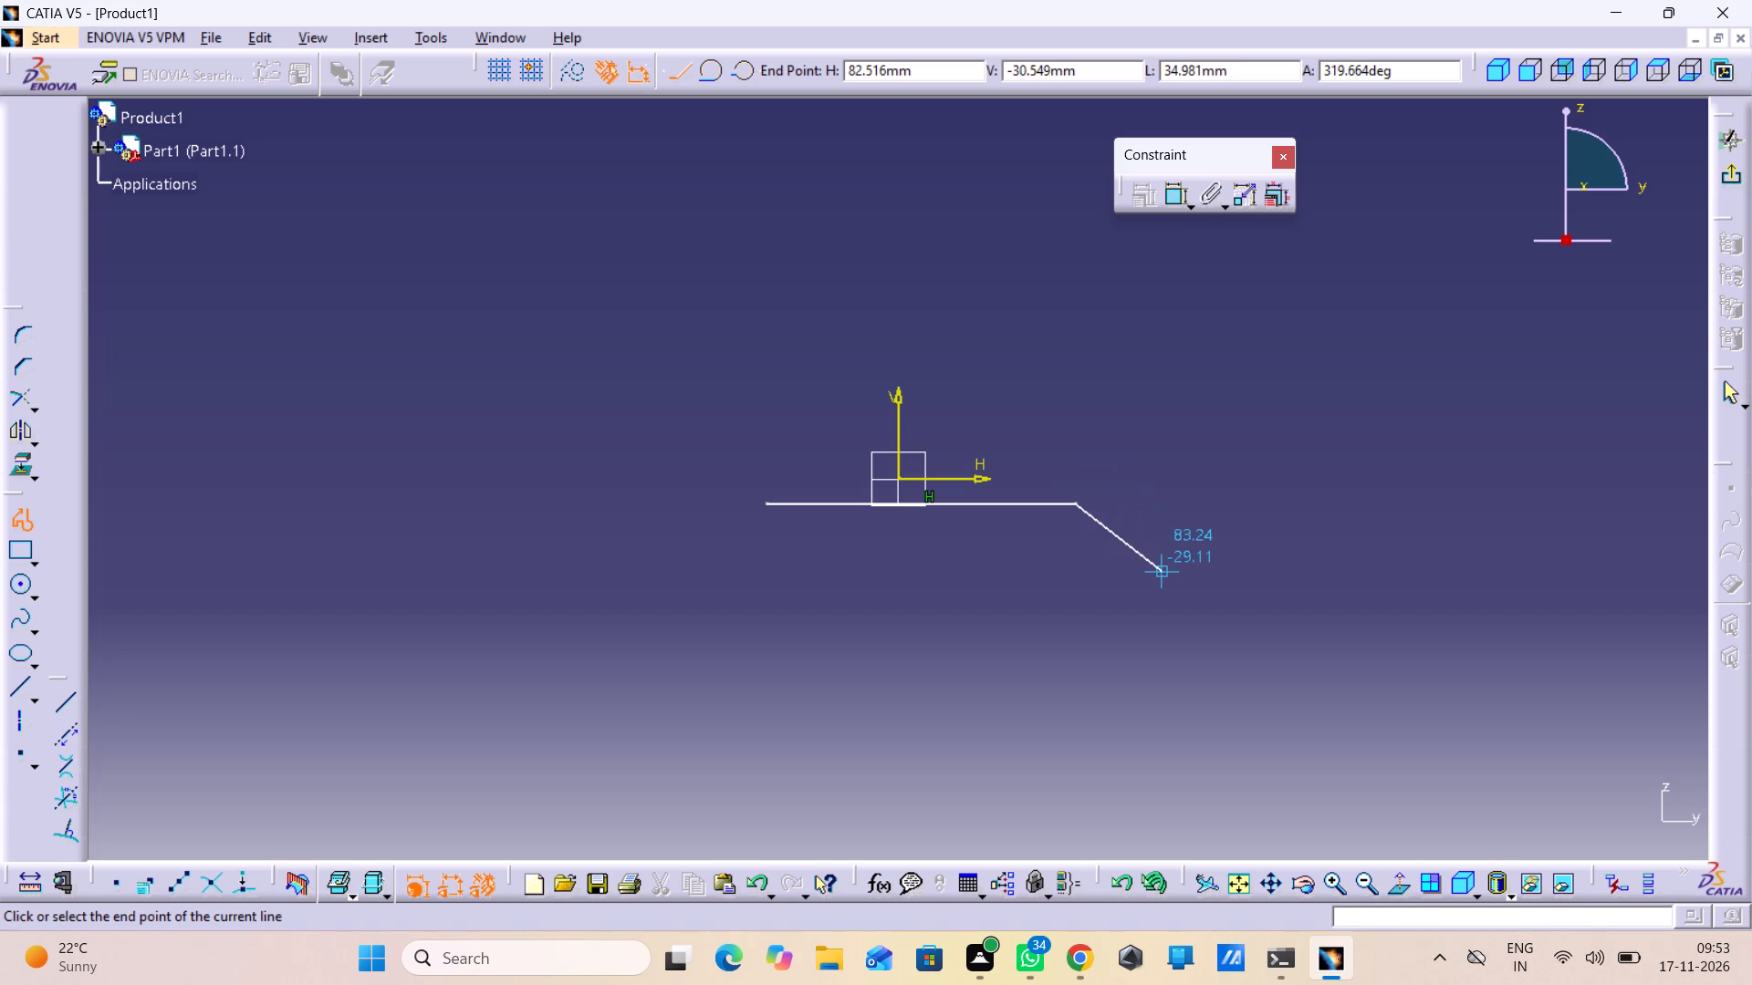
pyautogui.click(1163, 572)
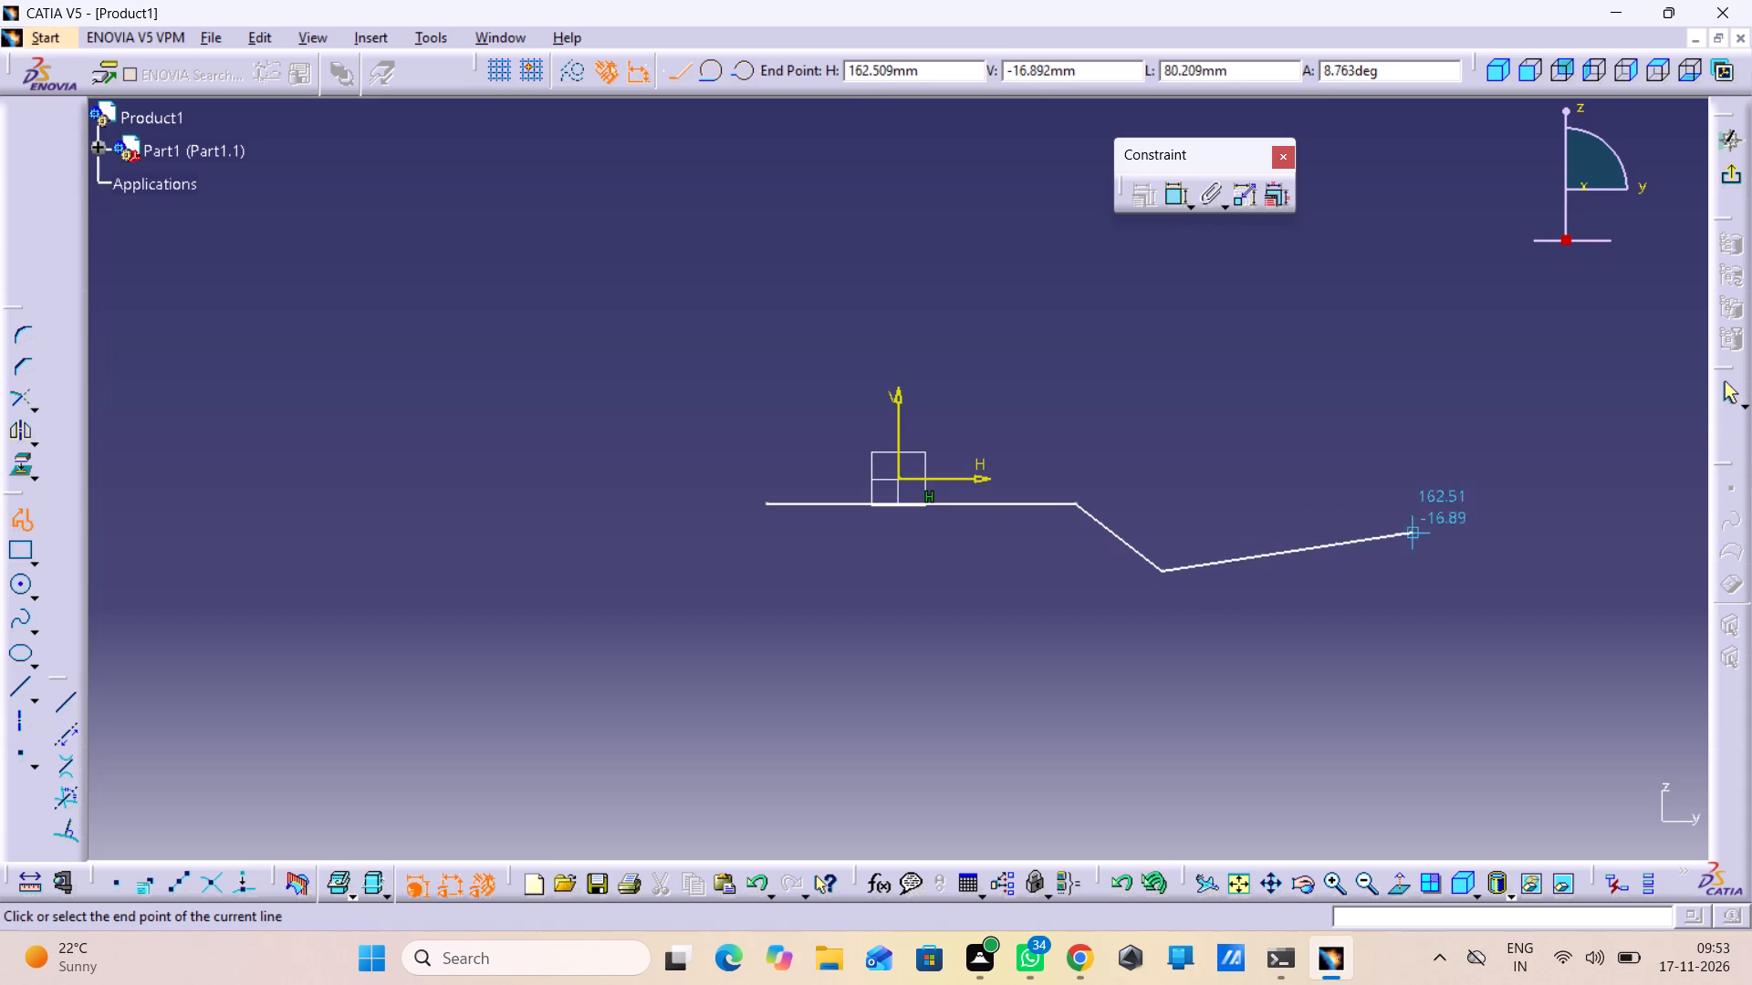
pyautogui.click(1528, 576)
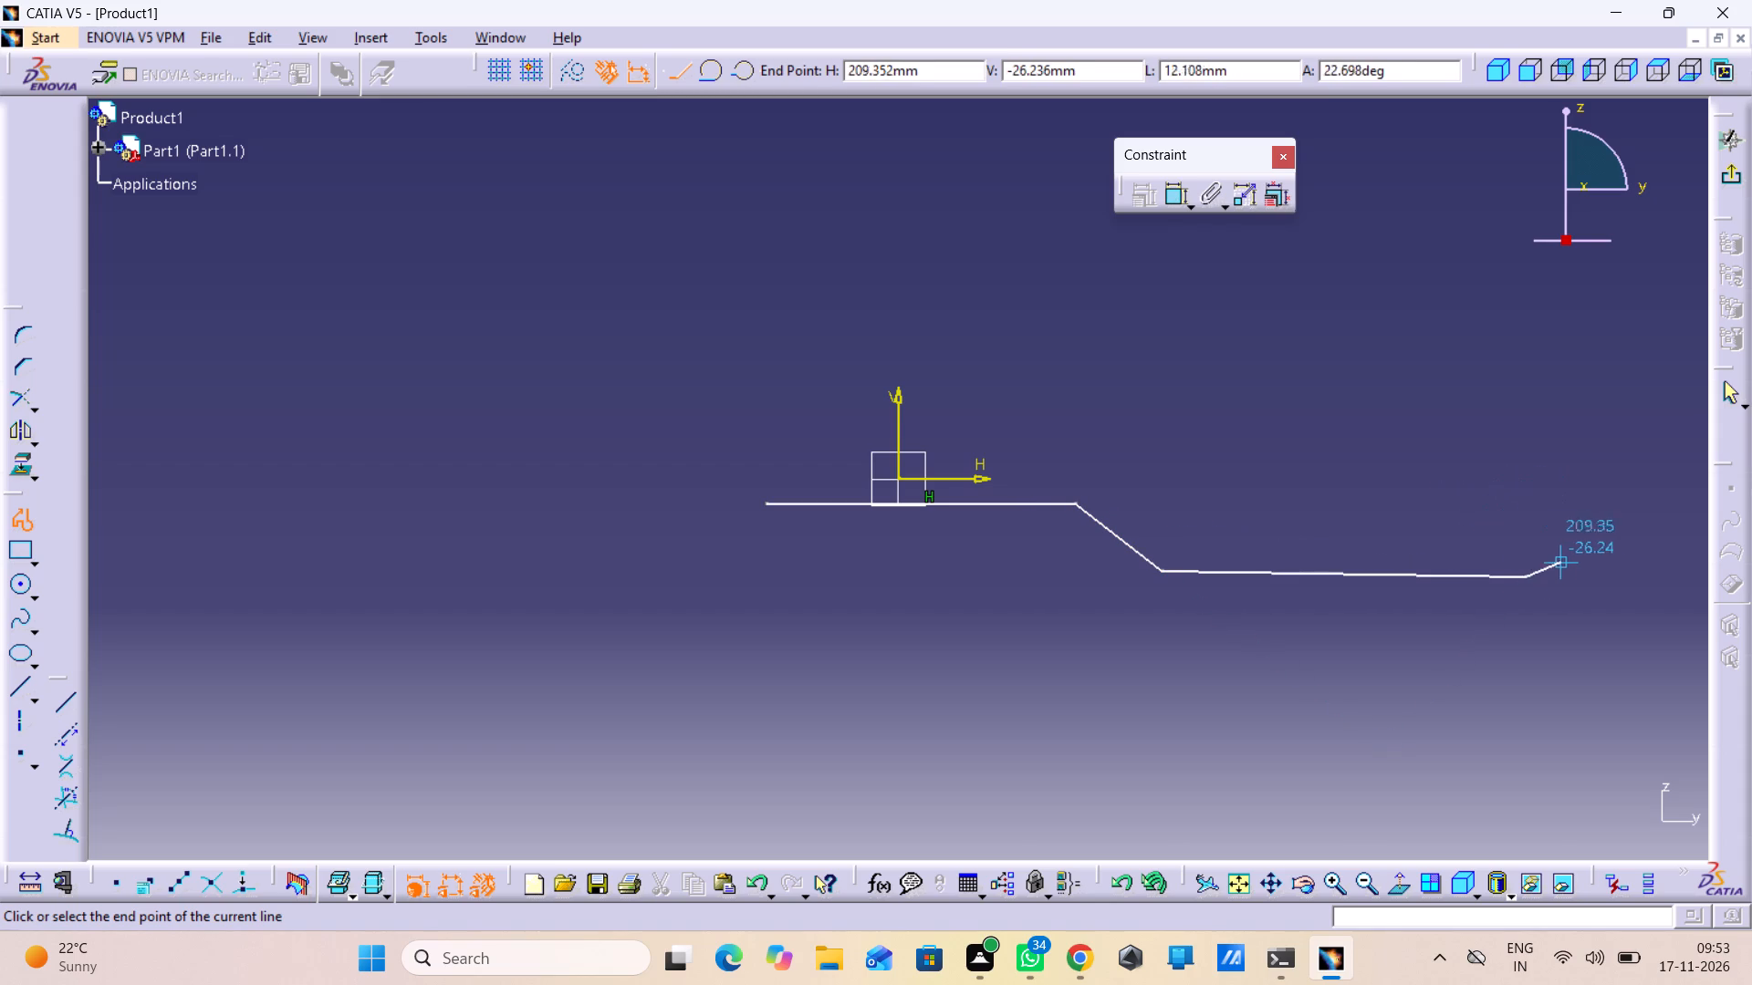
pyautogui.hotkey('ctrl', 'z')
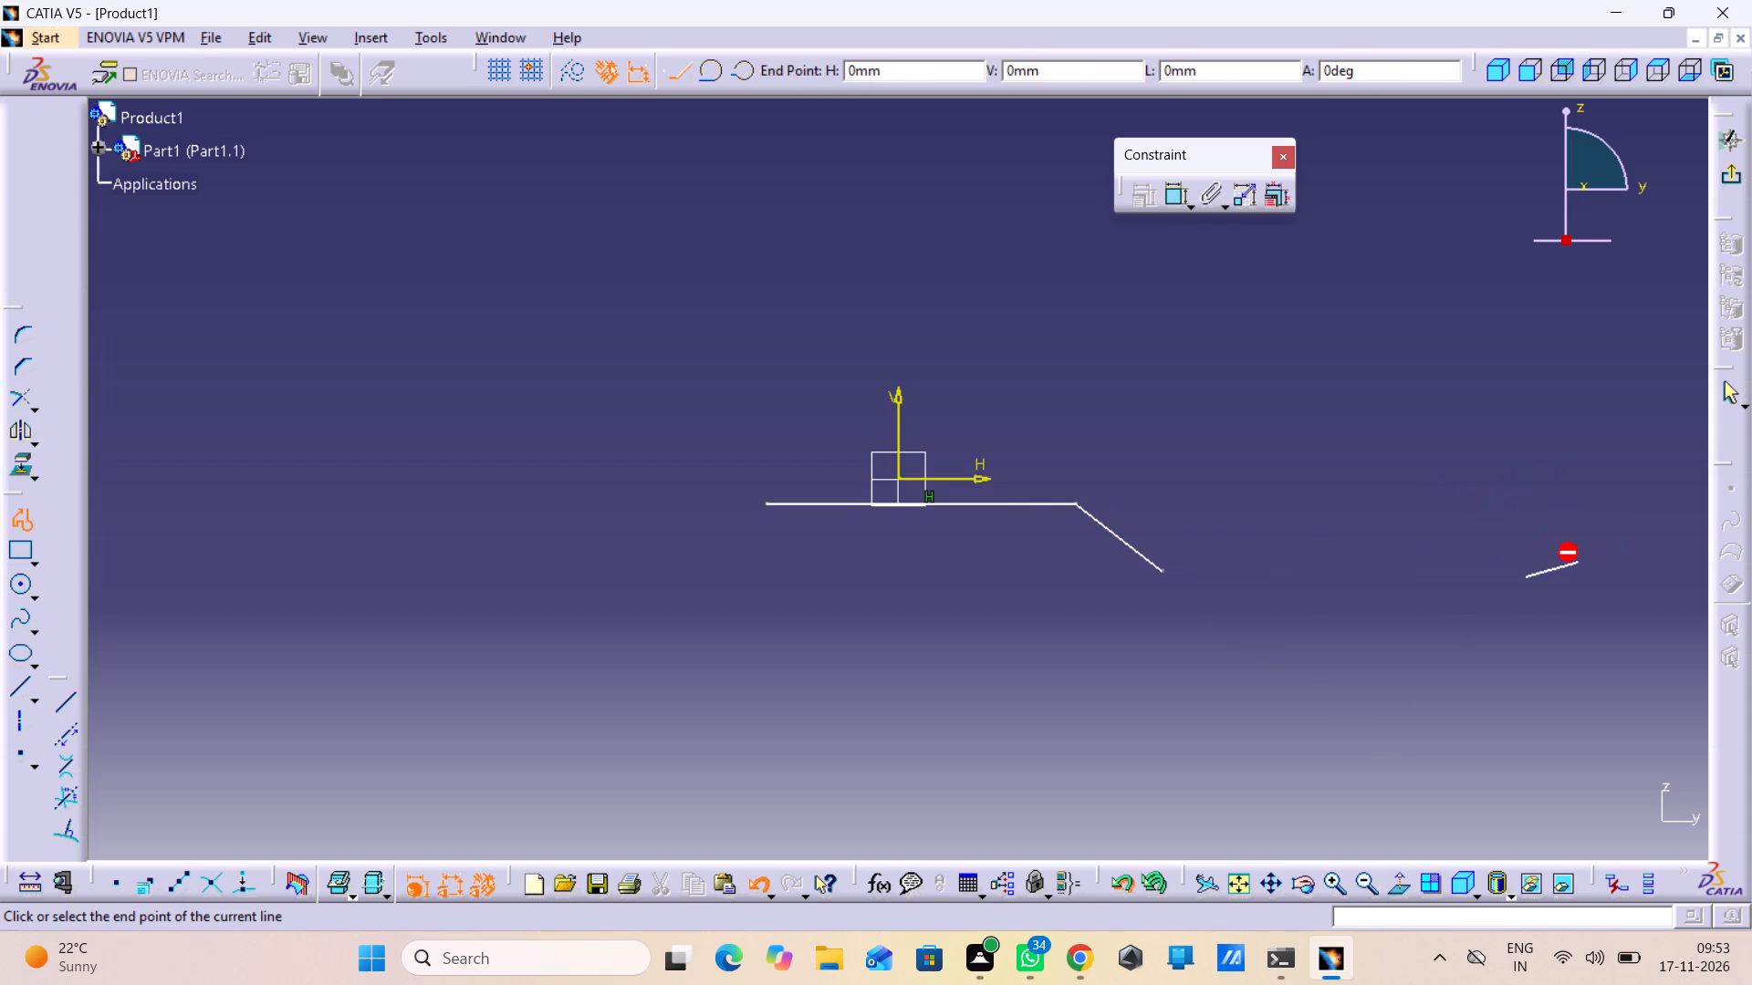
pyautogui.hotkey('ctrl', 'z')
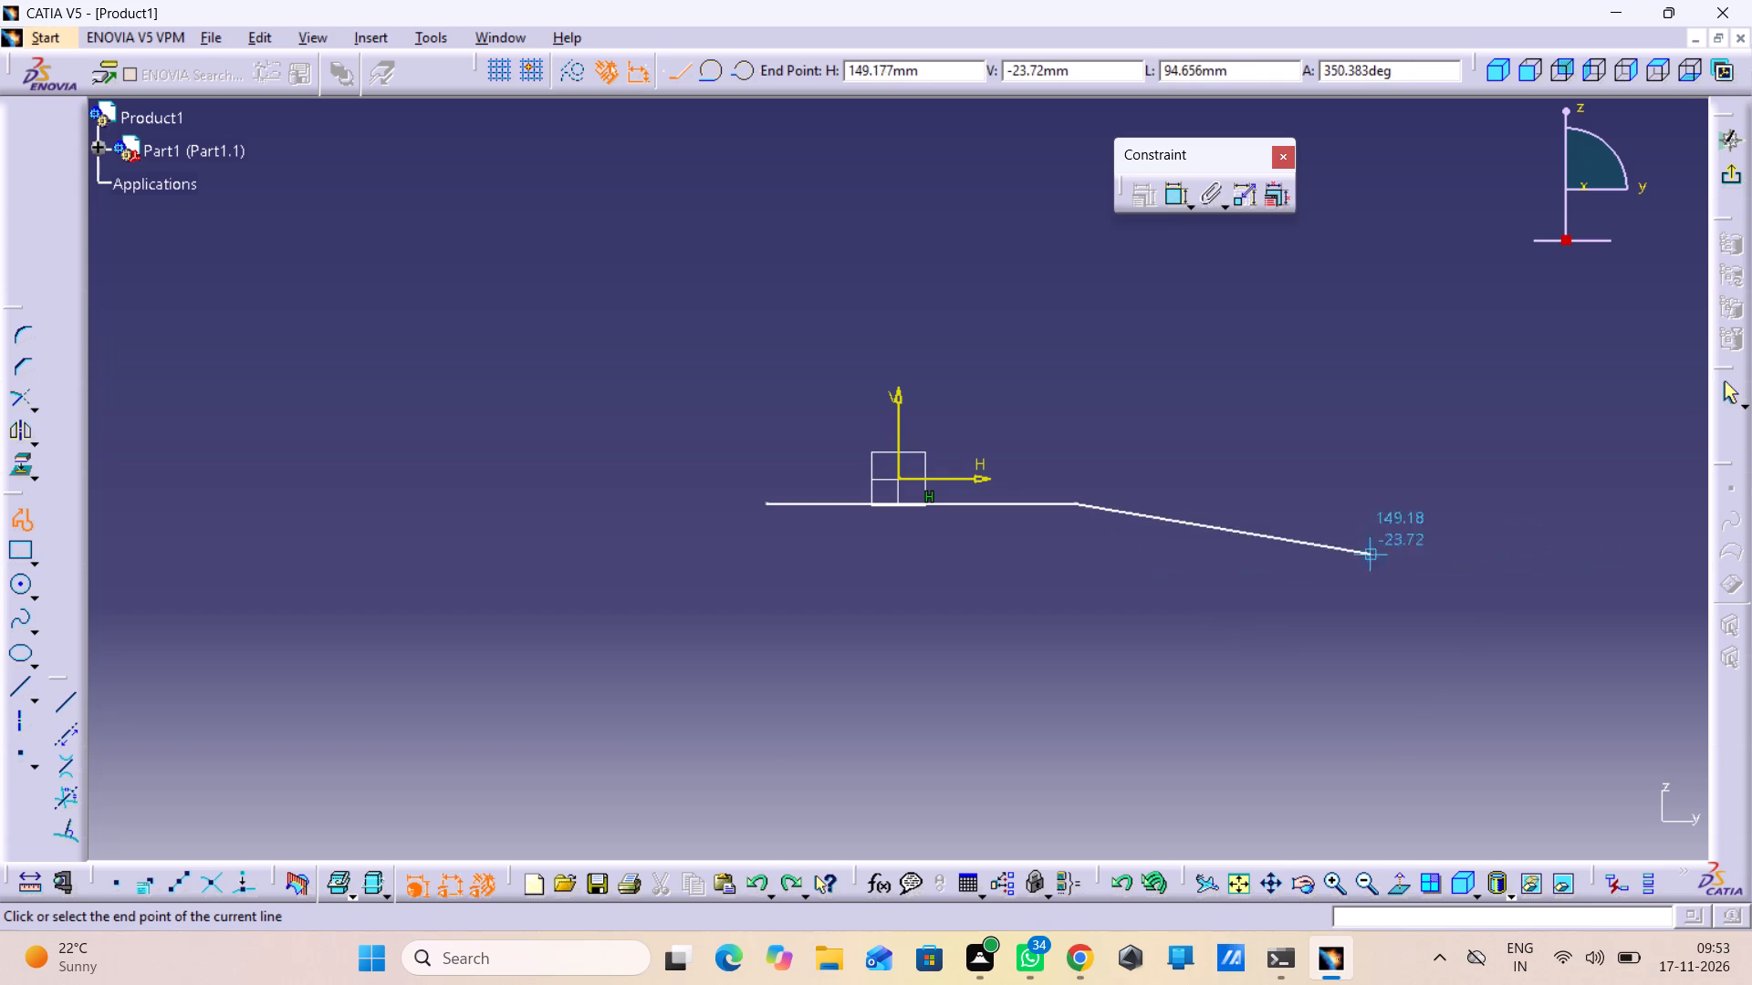
# Continue the profile with a line sloping down to about V -30 mm and a horizontal line about 126 mm long, and end it.
pyautogui.click(1179, 573)
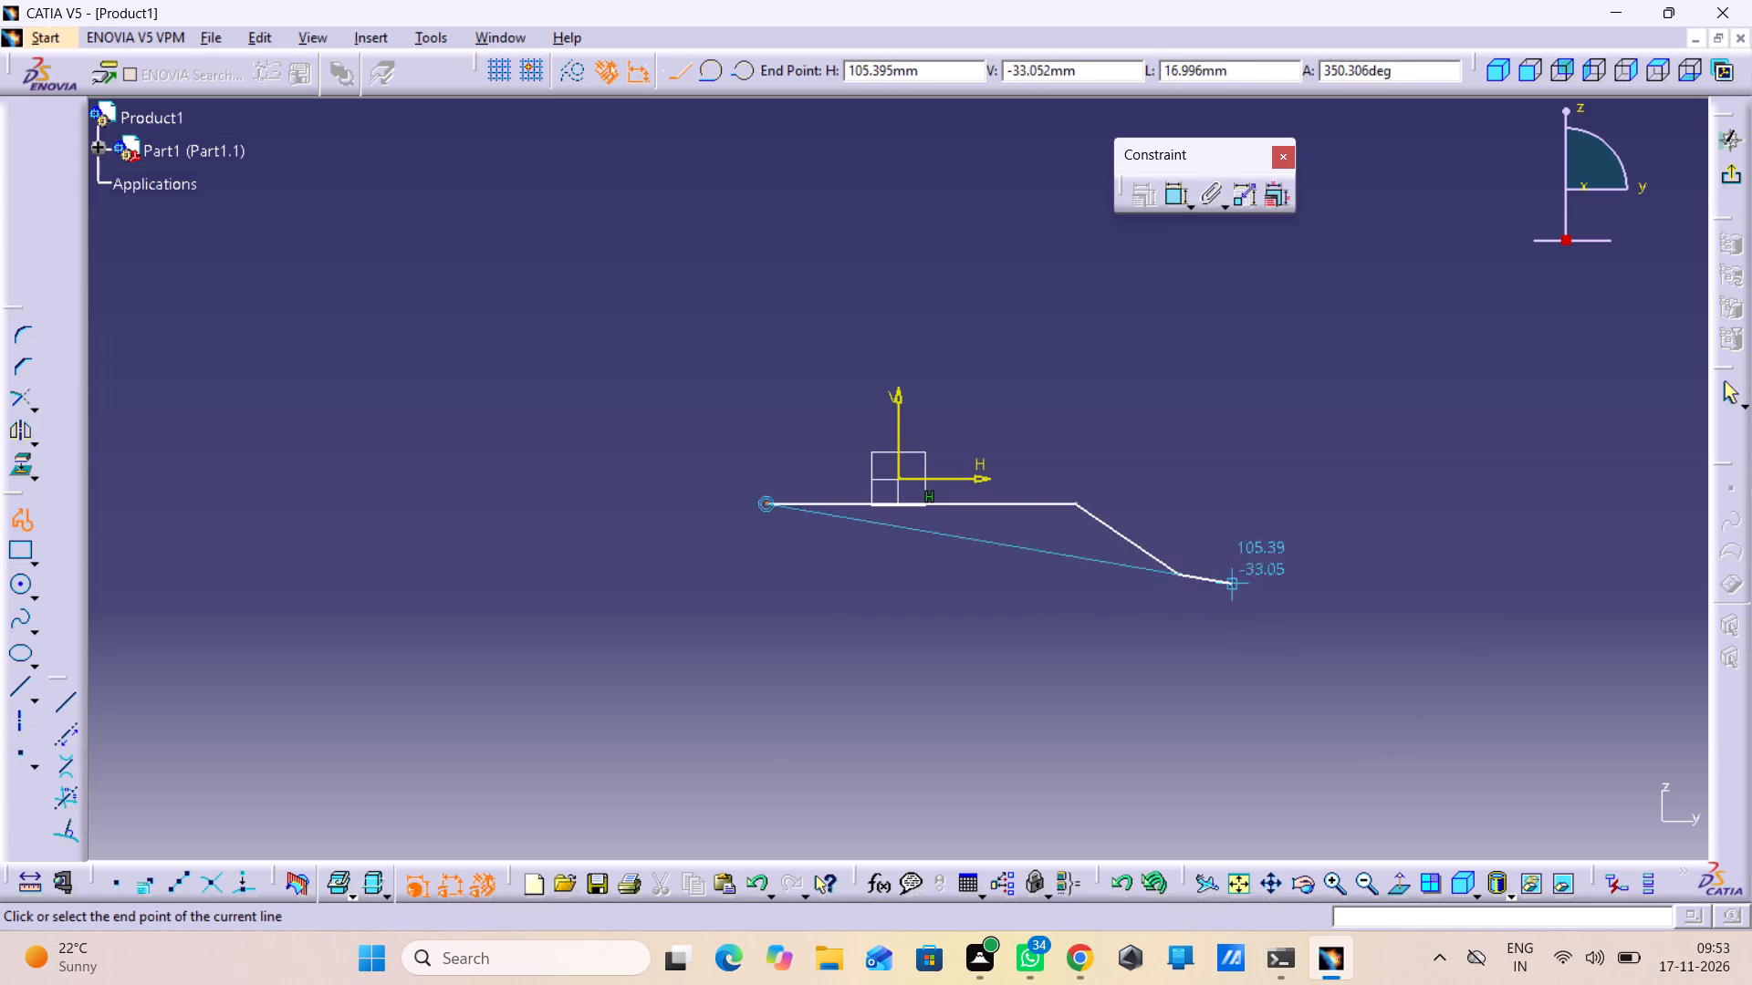
pyautogui.click(1580, 572)
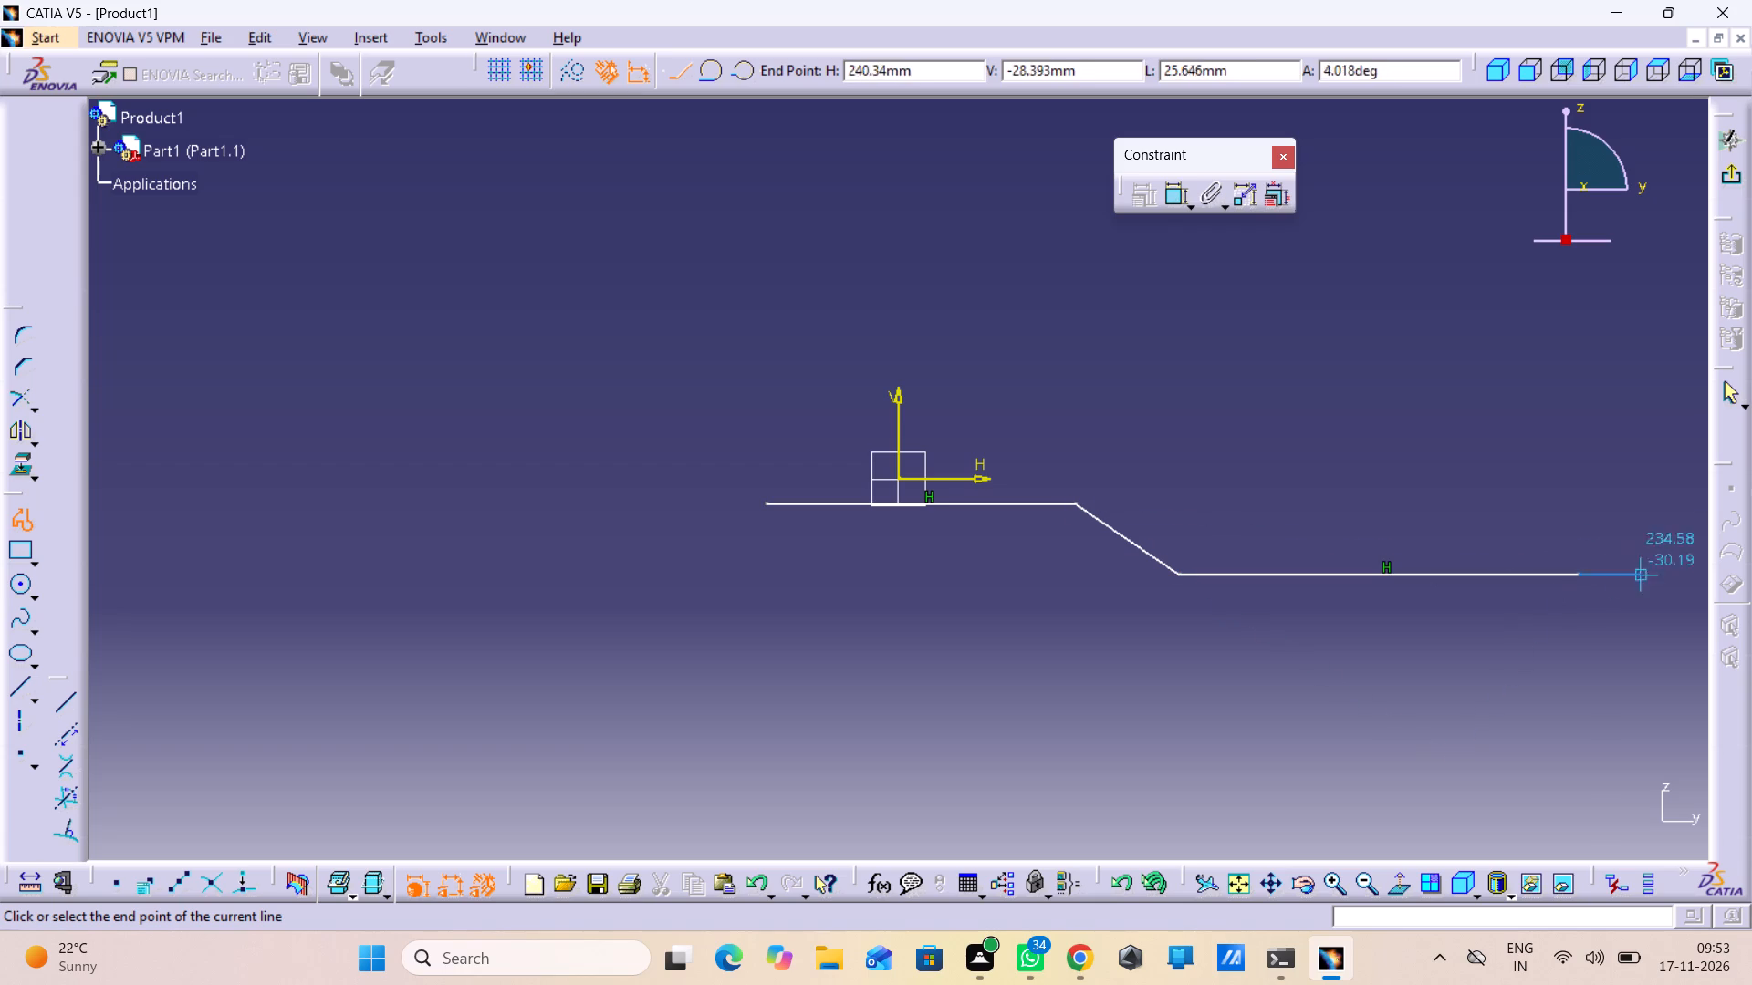
pyautogui.click(1727, 389)
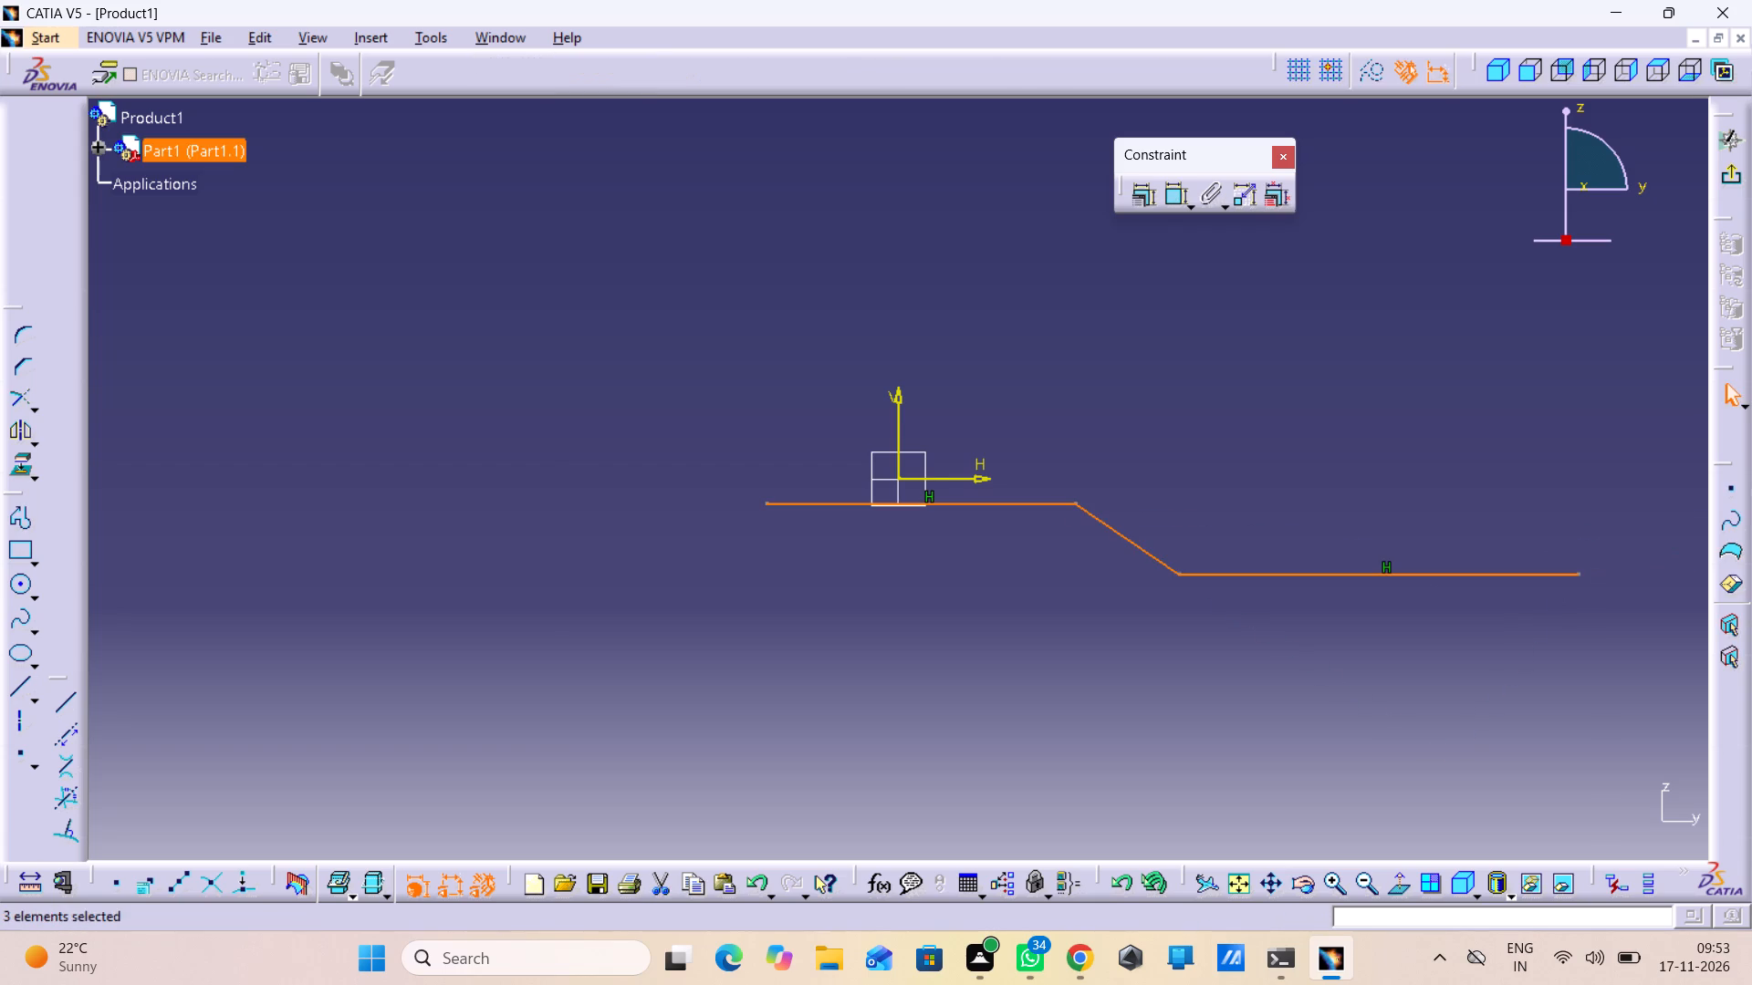
pyautogui.click(1485, 511)
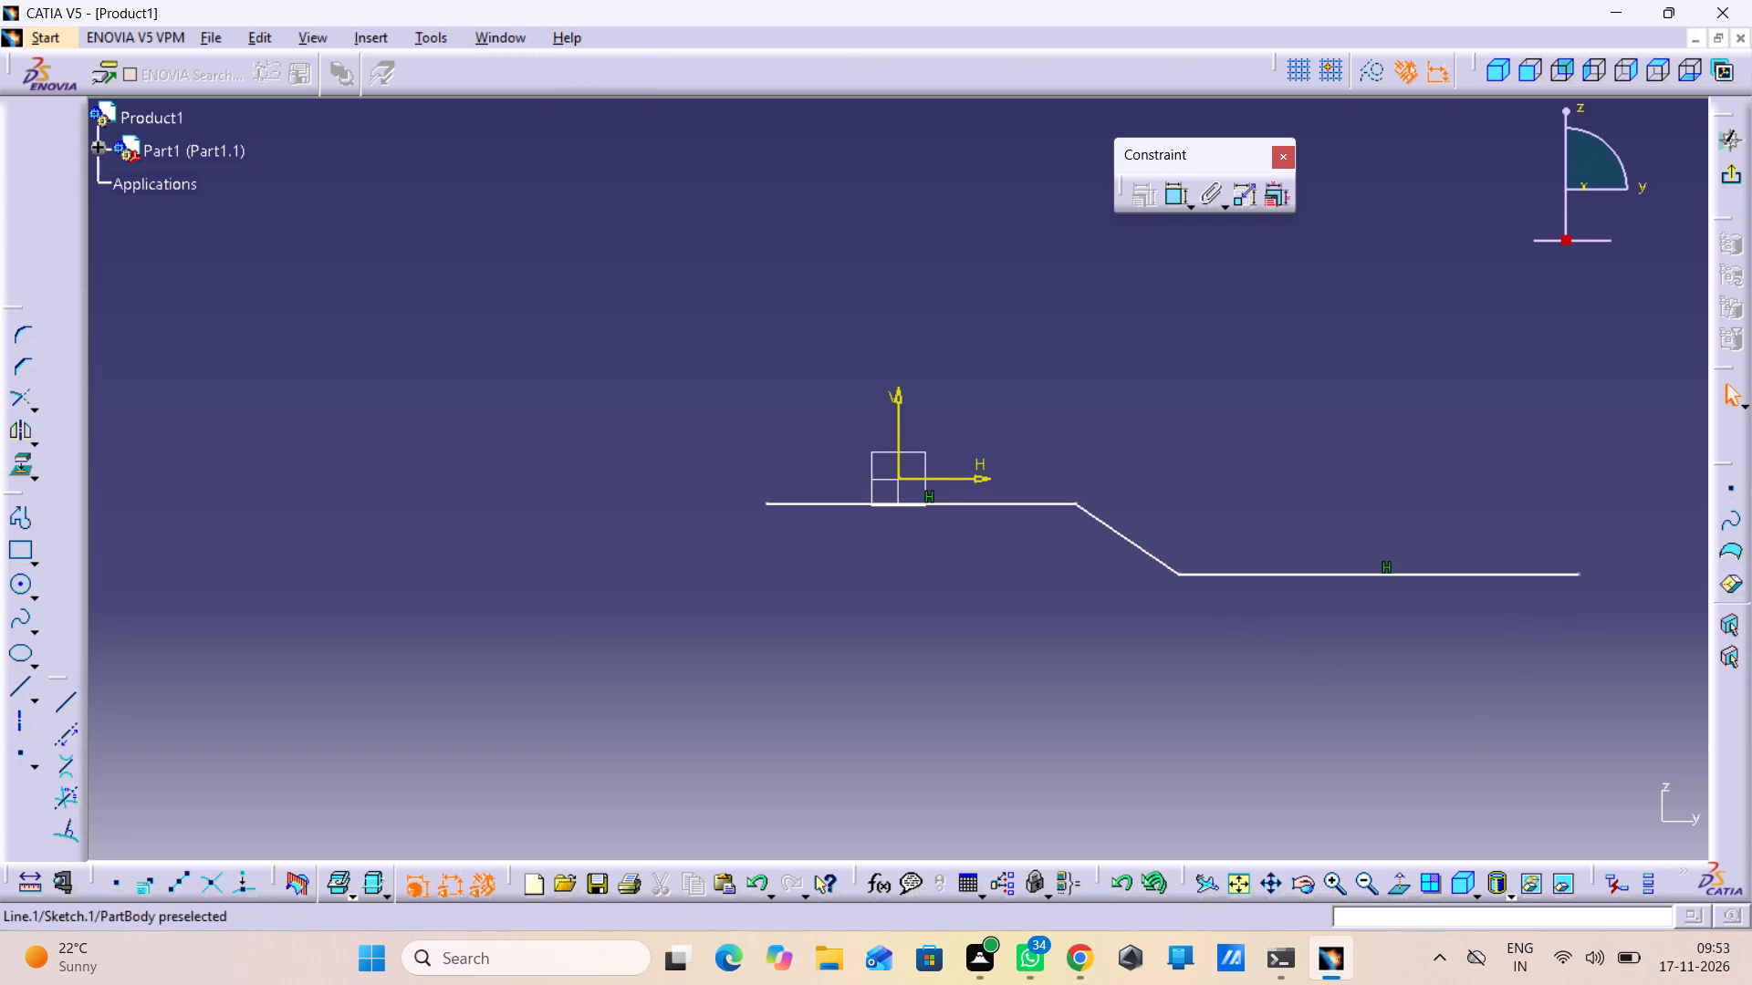
# Constrain the upper horizontal line of the profile coincident with the sketch's H axis.
pyautogui.click(1007, 503)
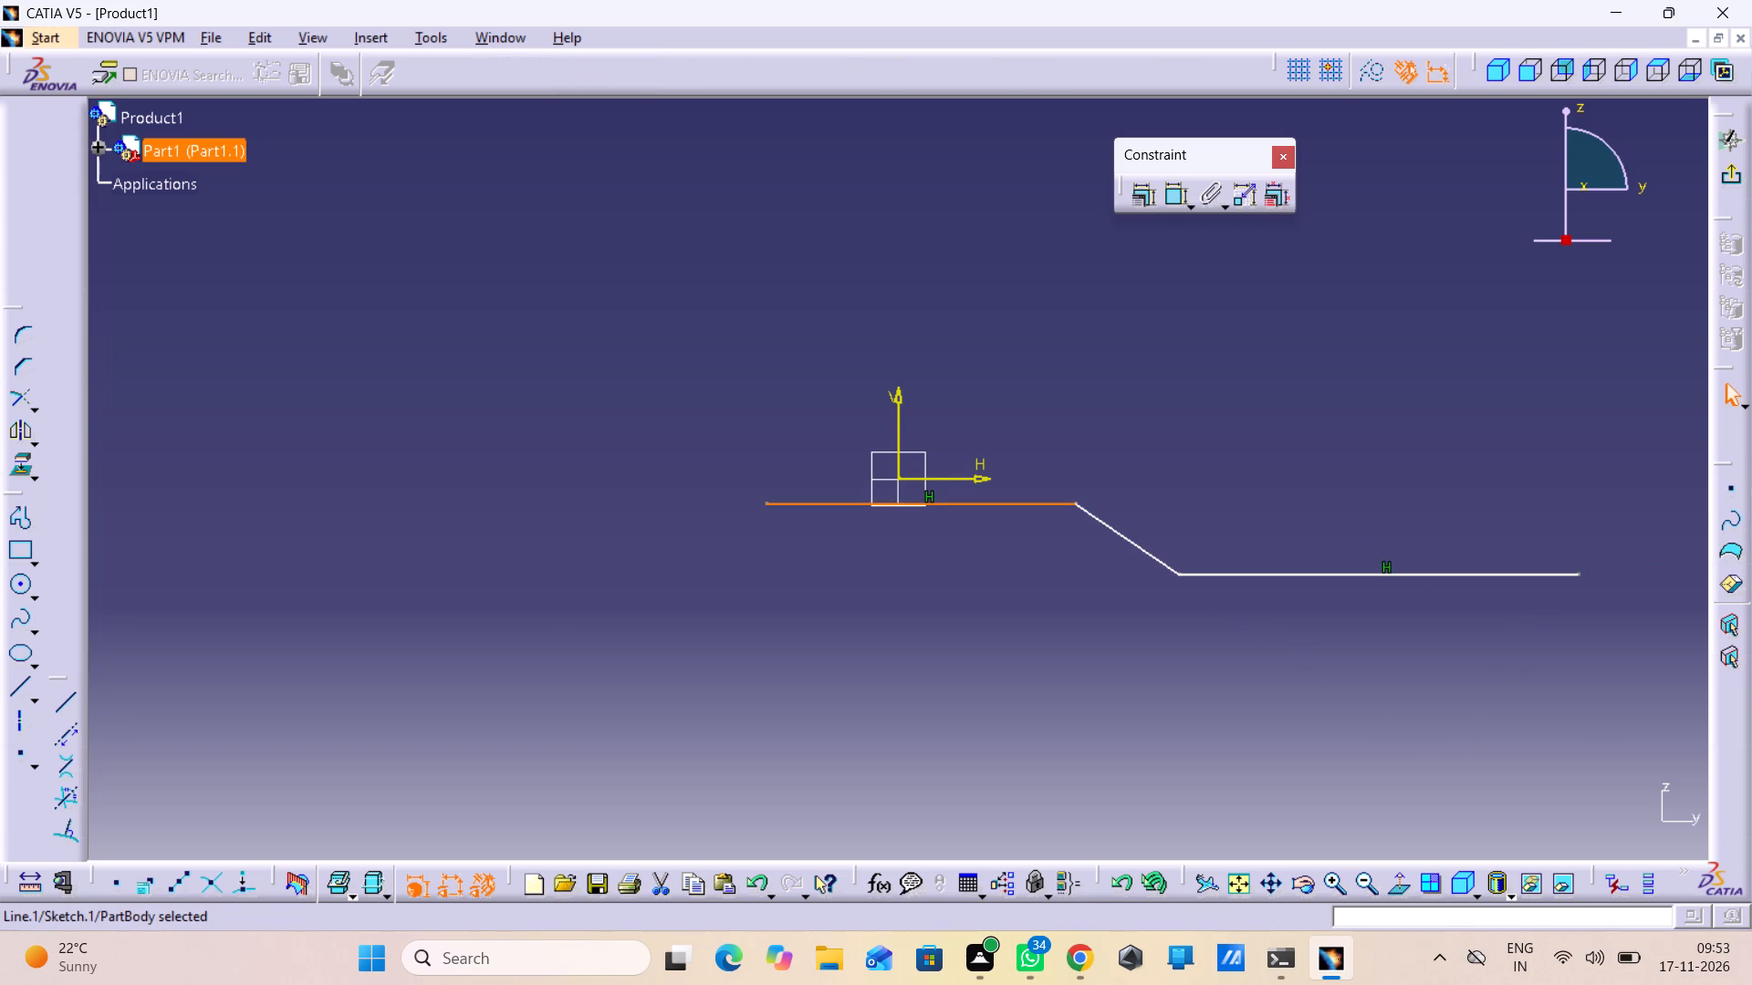
pyautogui.doubleClick(1169, 202)
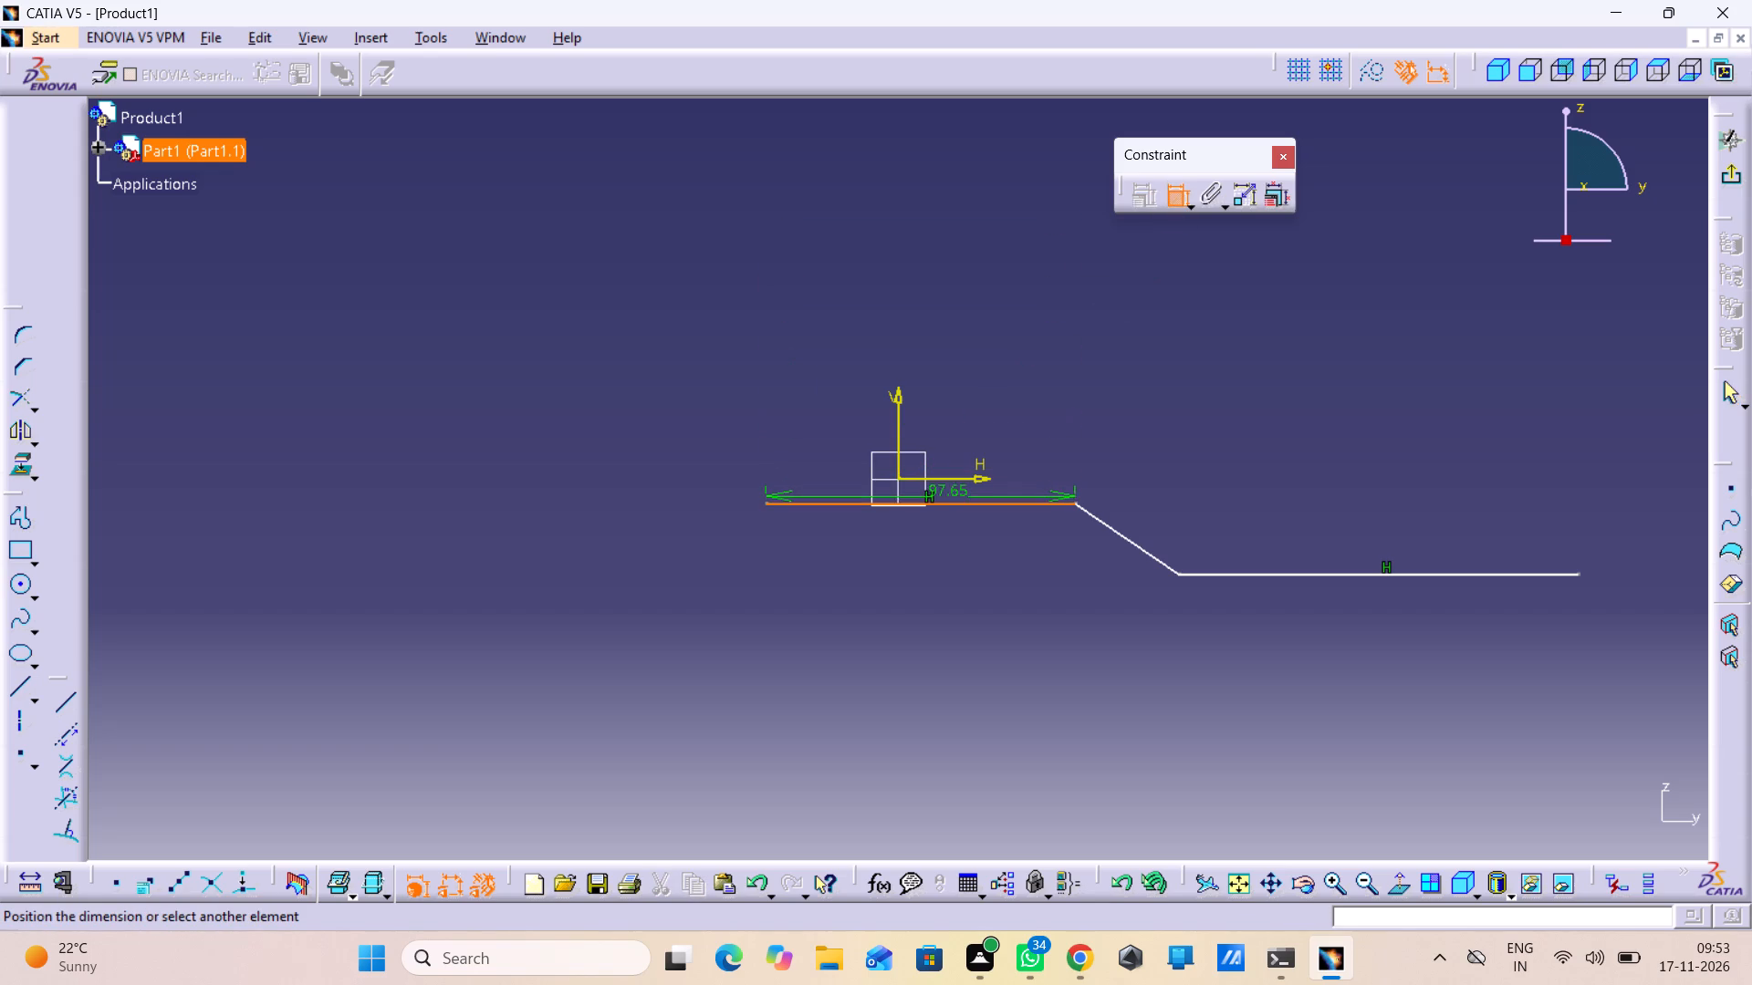
pyautogui.click(951, 479)
pyautogui.rightClick(1226, 463)
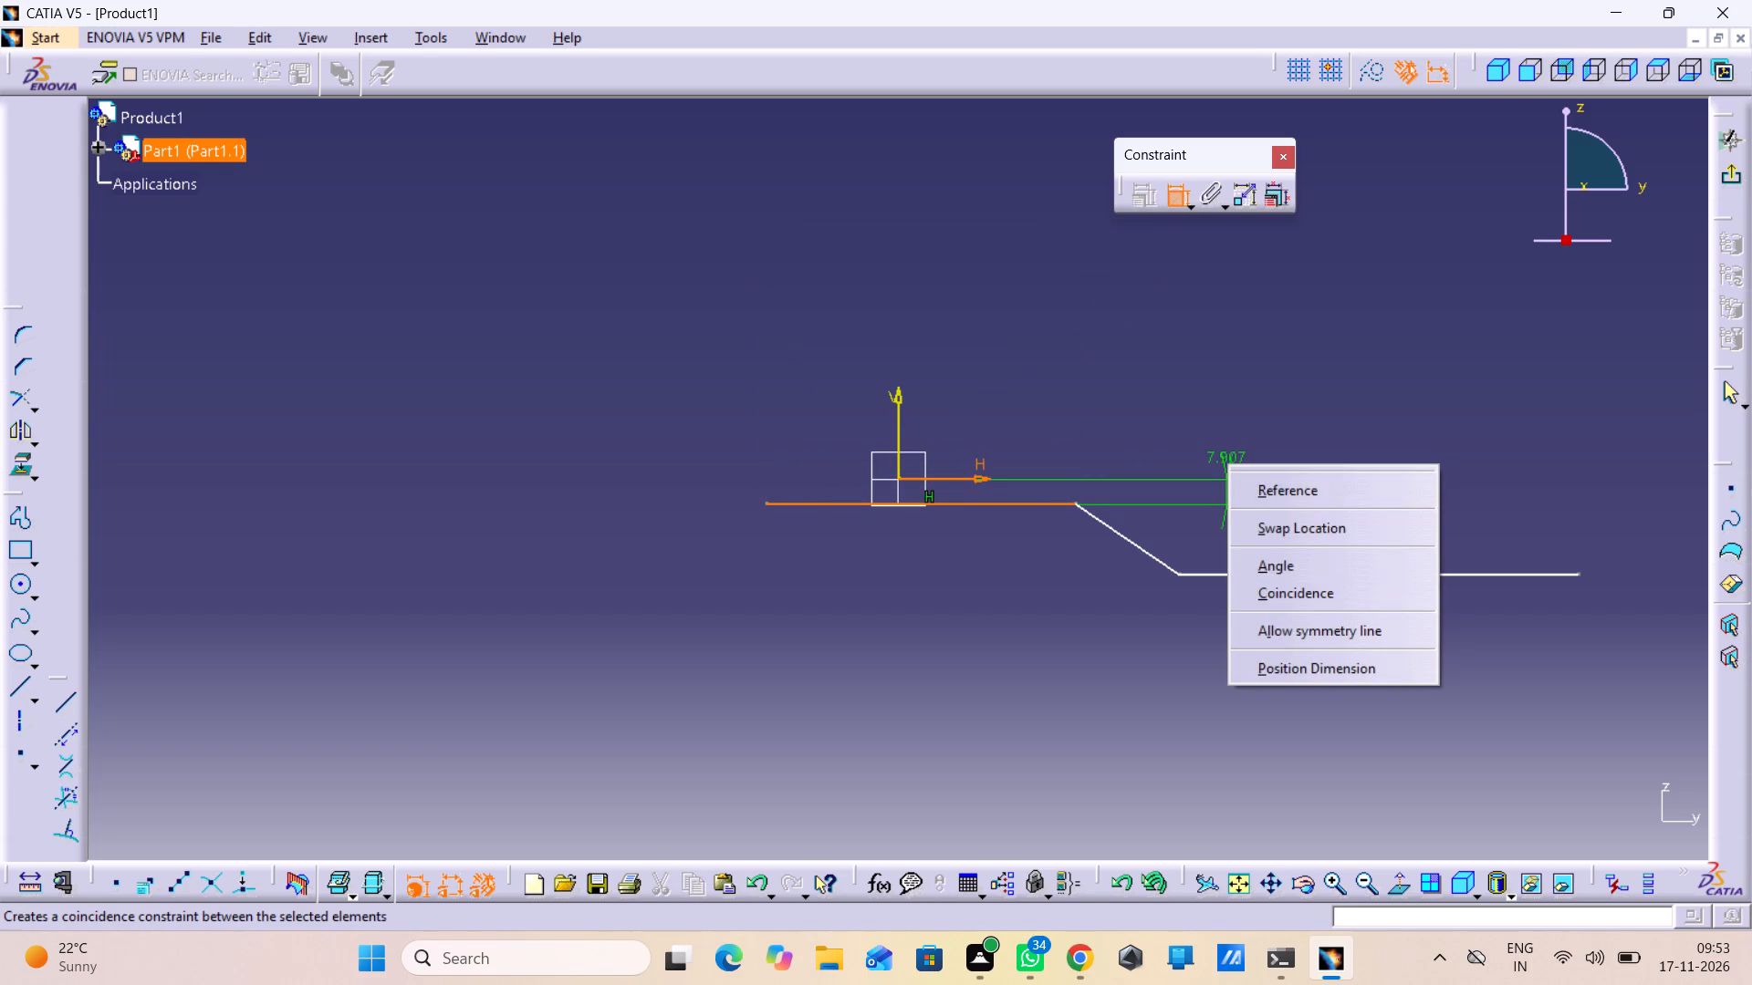
pyautogui.click(1312, 606)
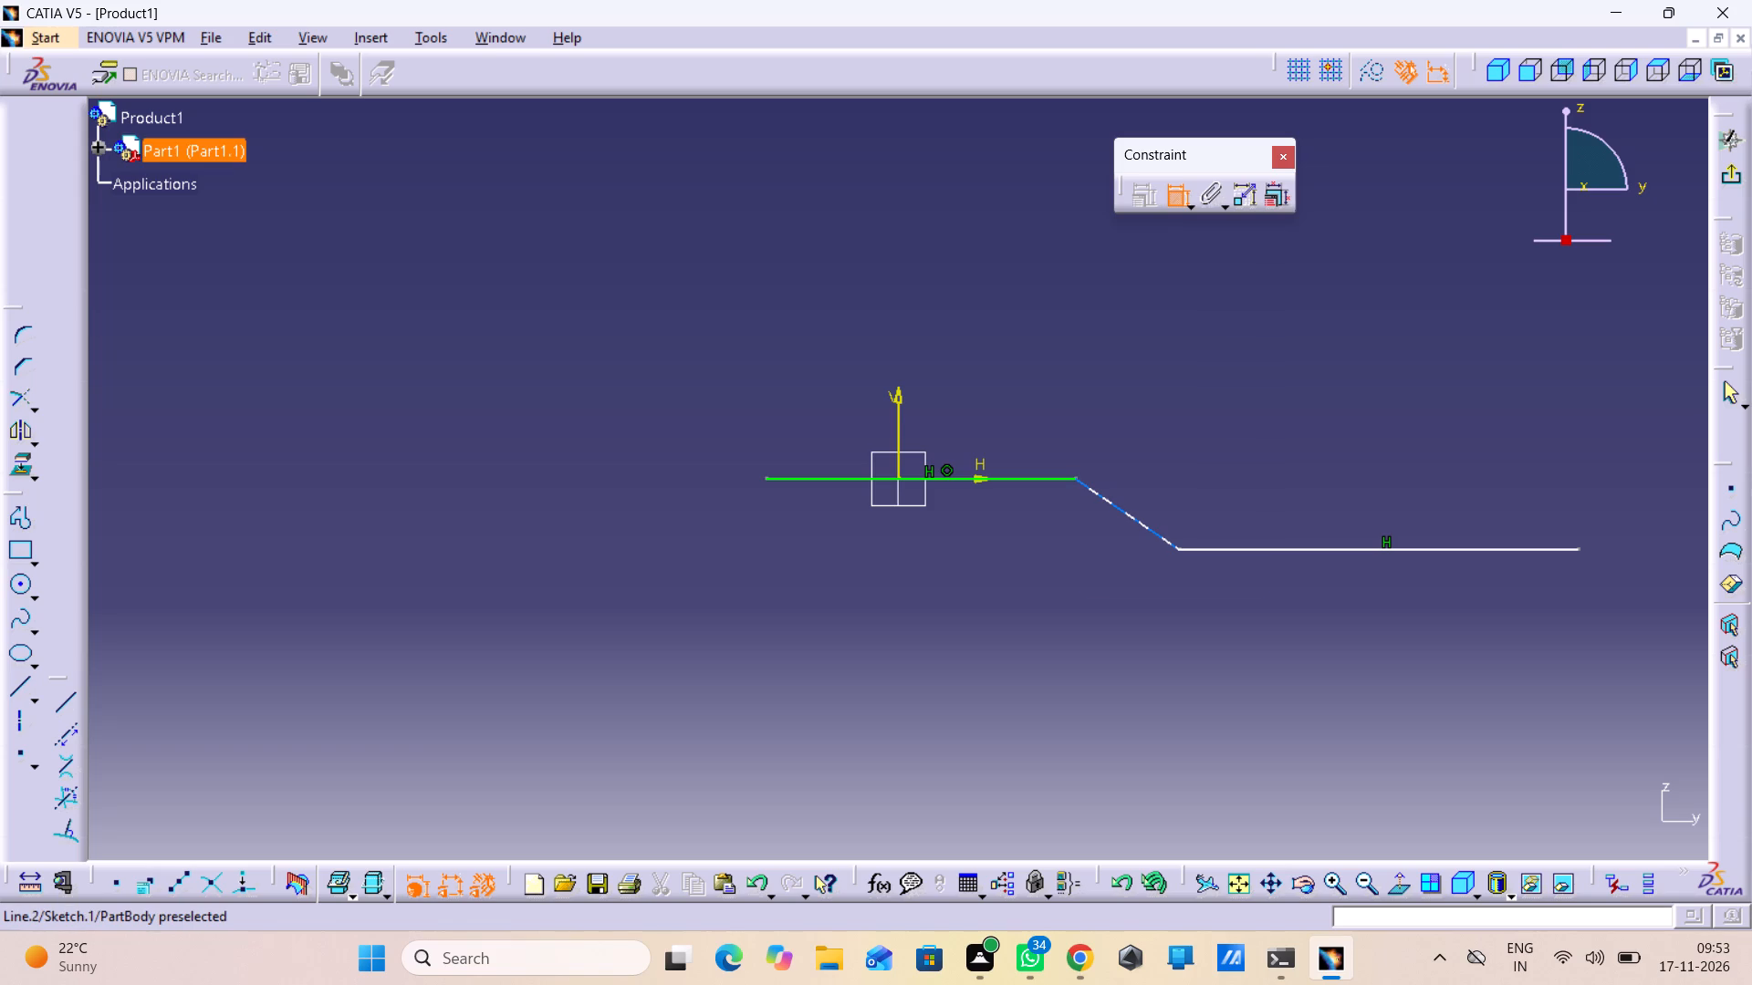
# Dimension the angle between the upper horizontal line and the sloping line and set it to 130 degrees.
pyautogui.click(1033, 484)
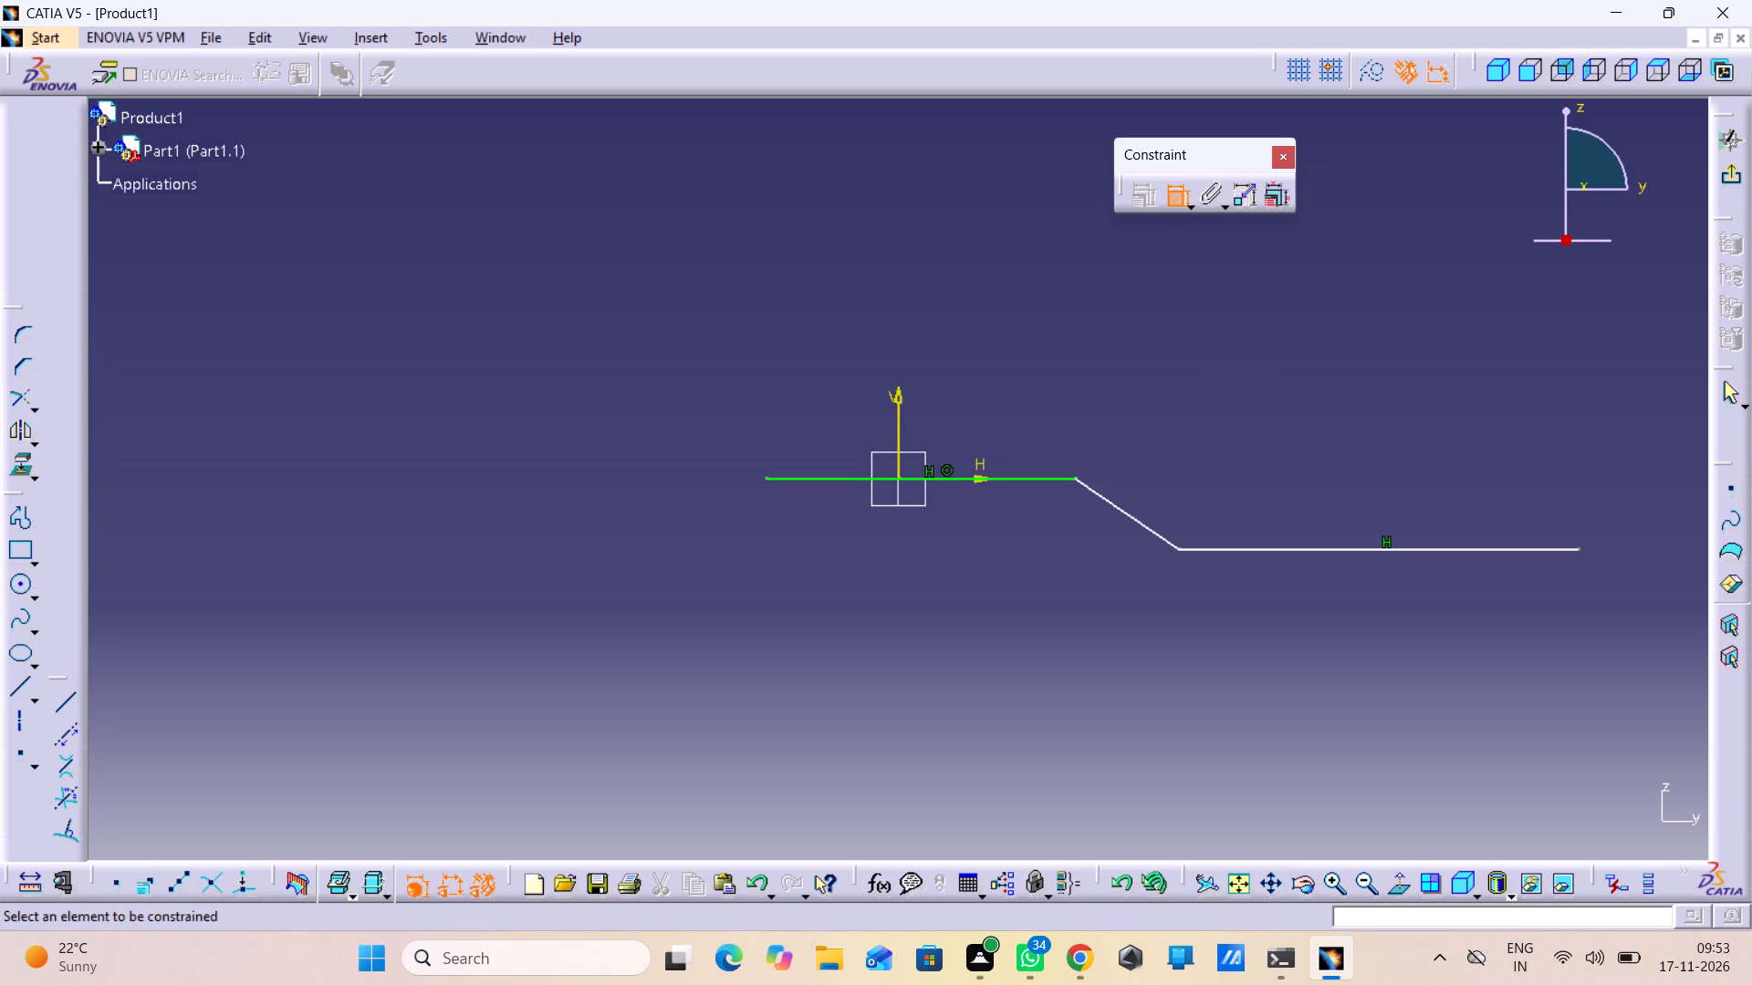
pyautogui.click(1037, 480)
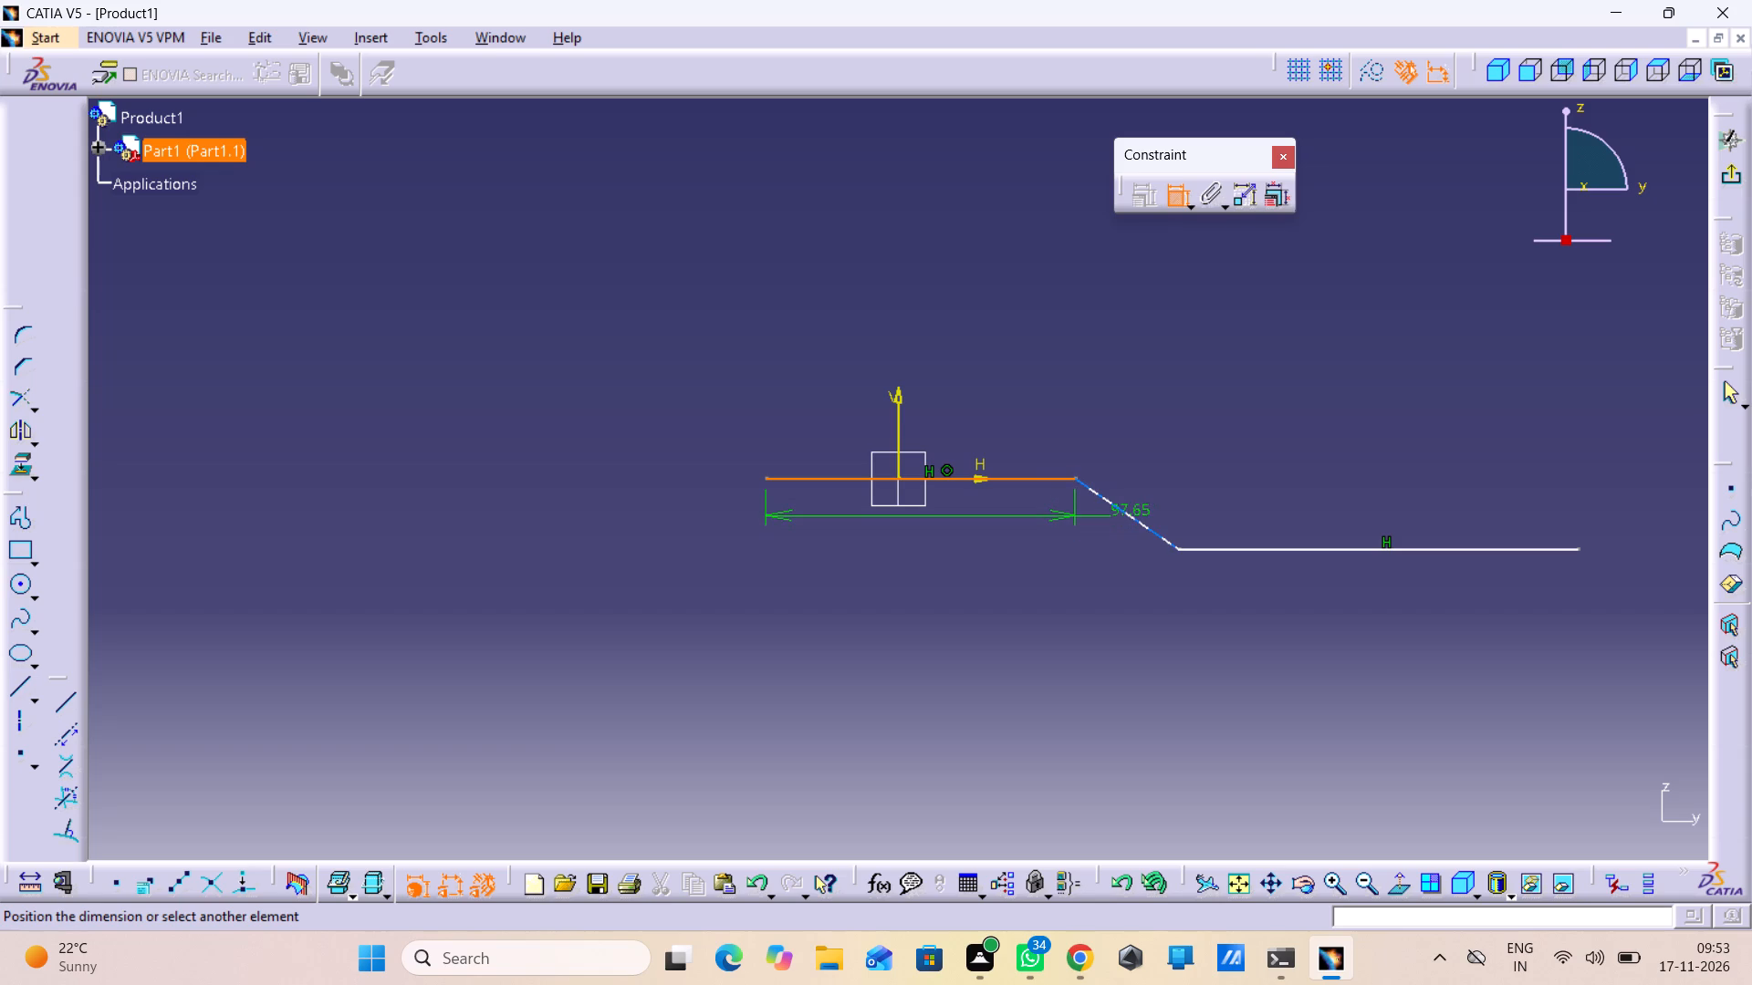
pyautogui.click(1128, 522)
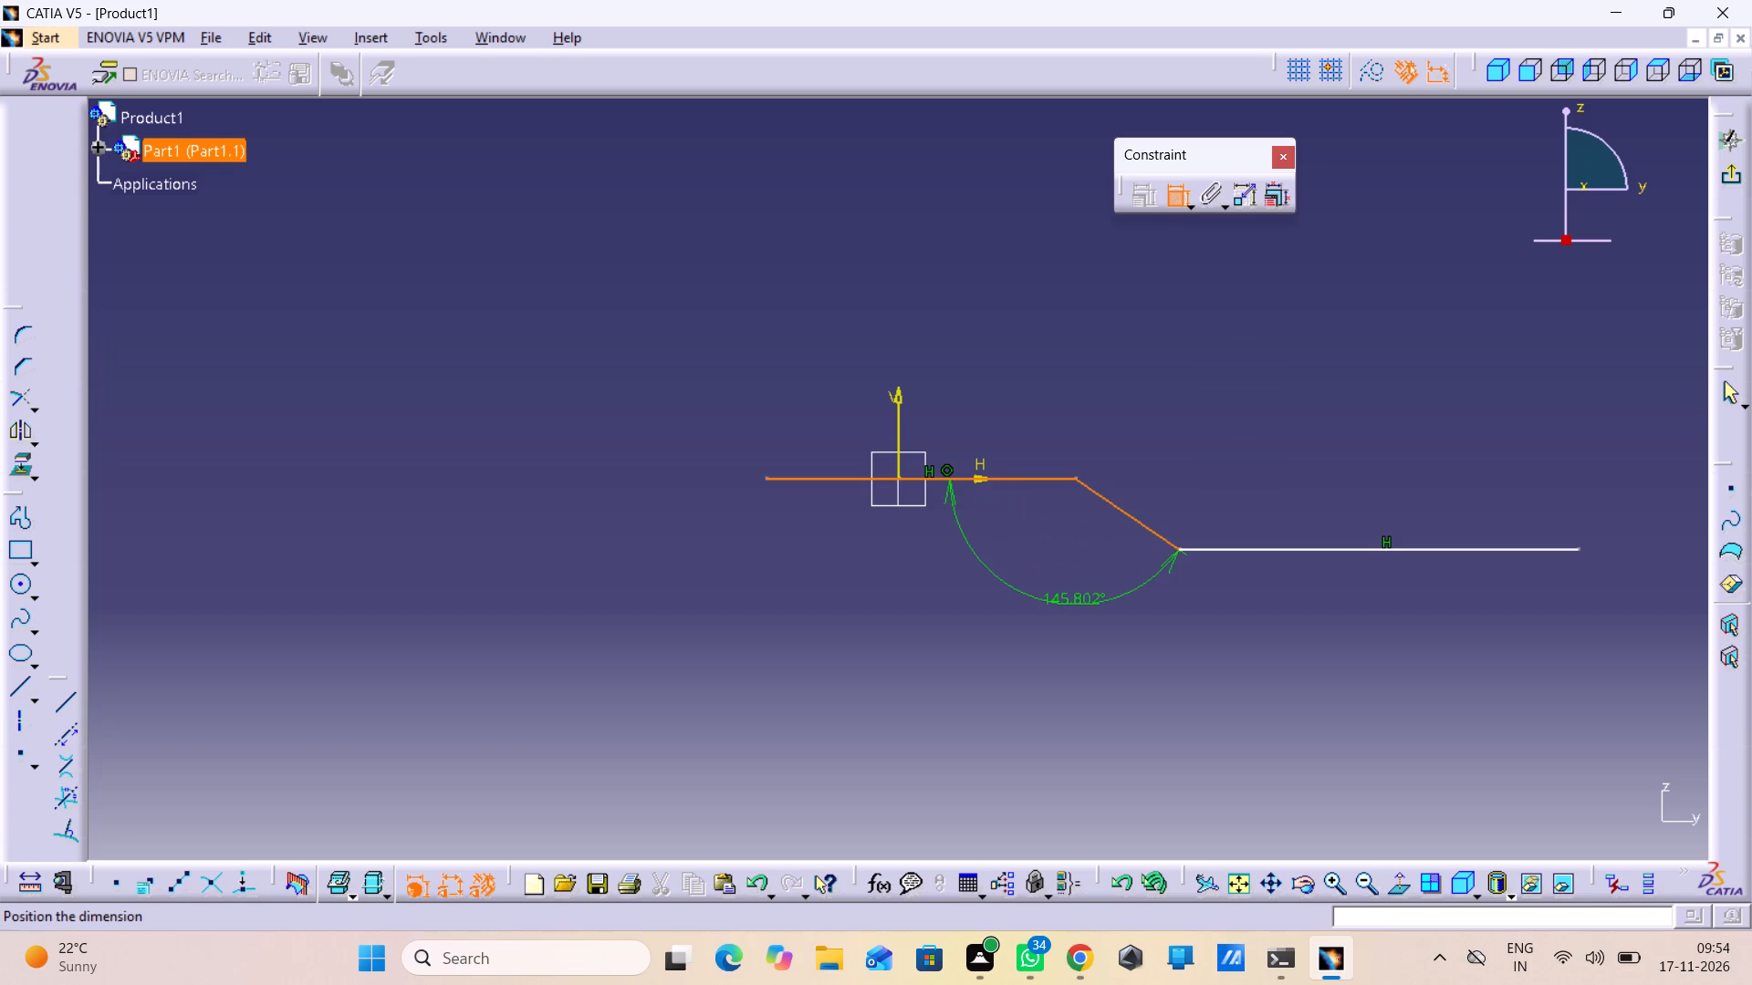
pyautogui.click(1074, 603)
pyautogui.doubleClick(1075, 595)
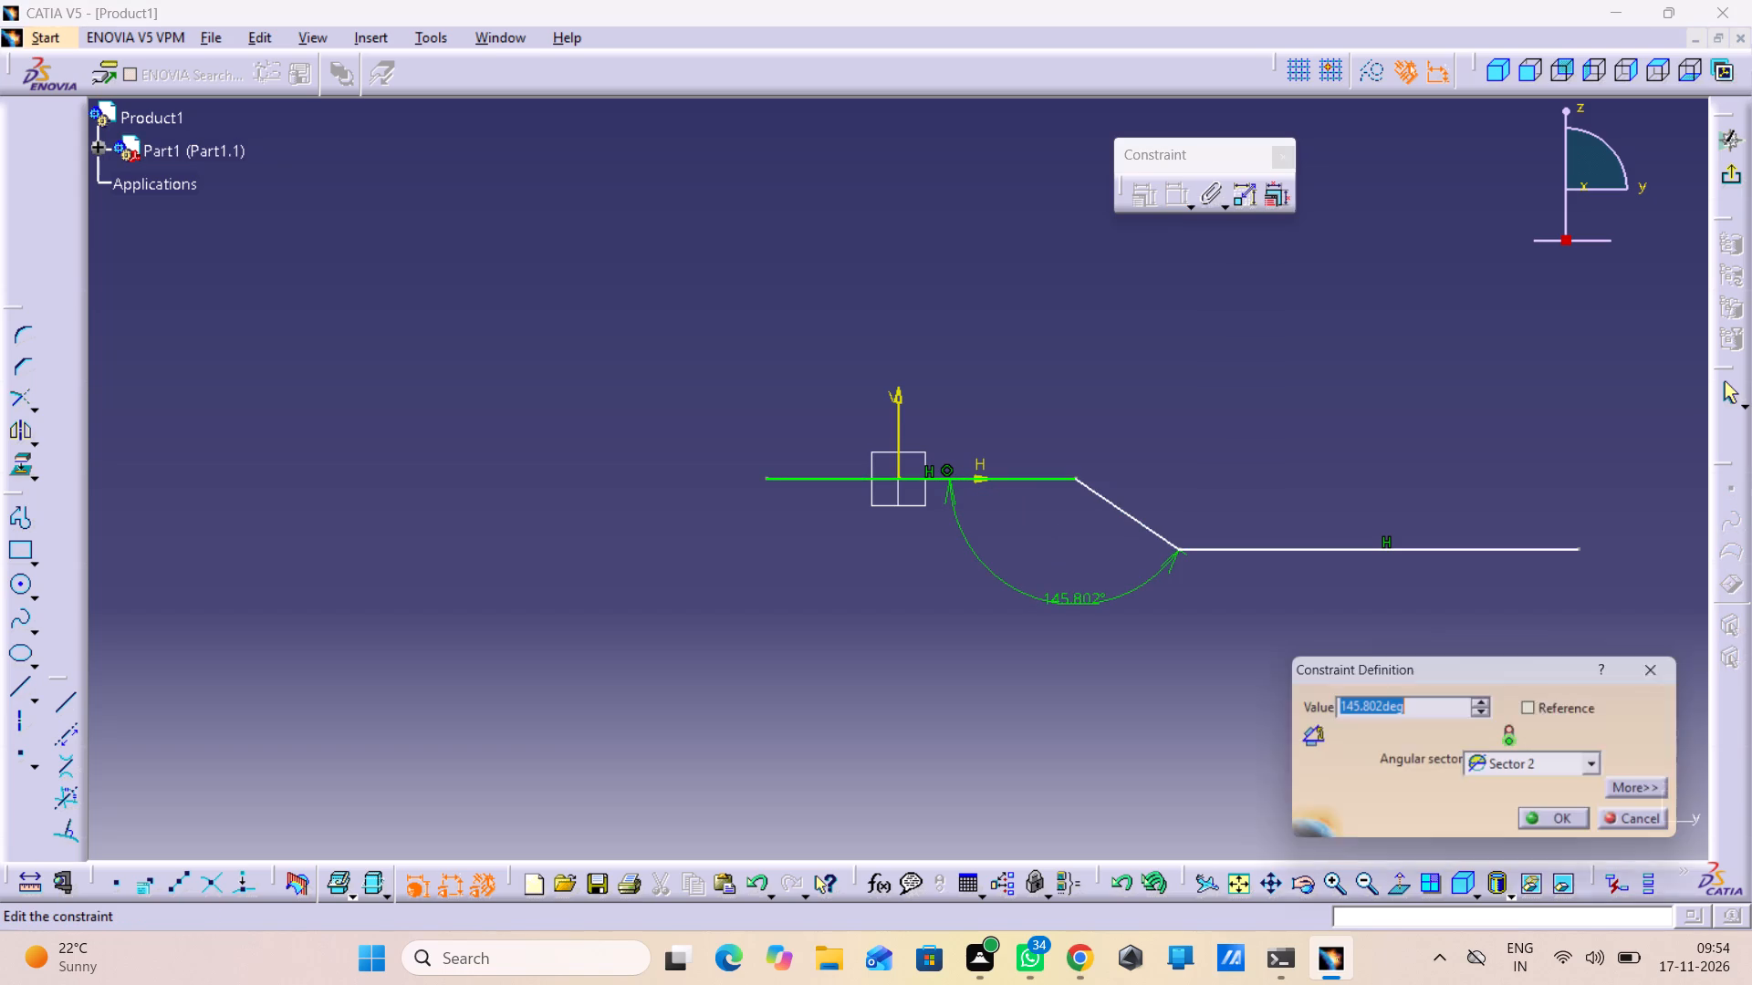
pyautogui.write('130')
pyautogui.press('Return')
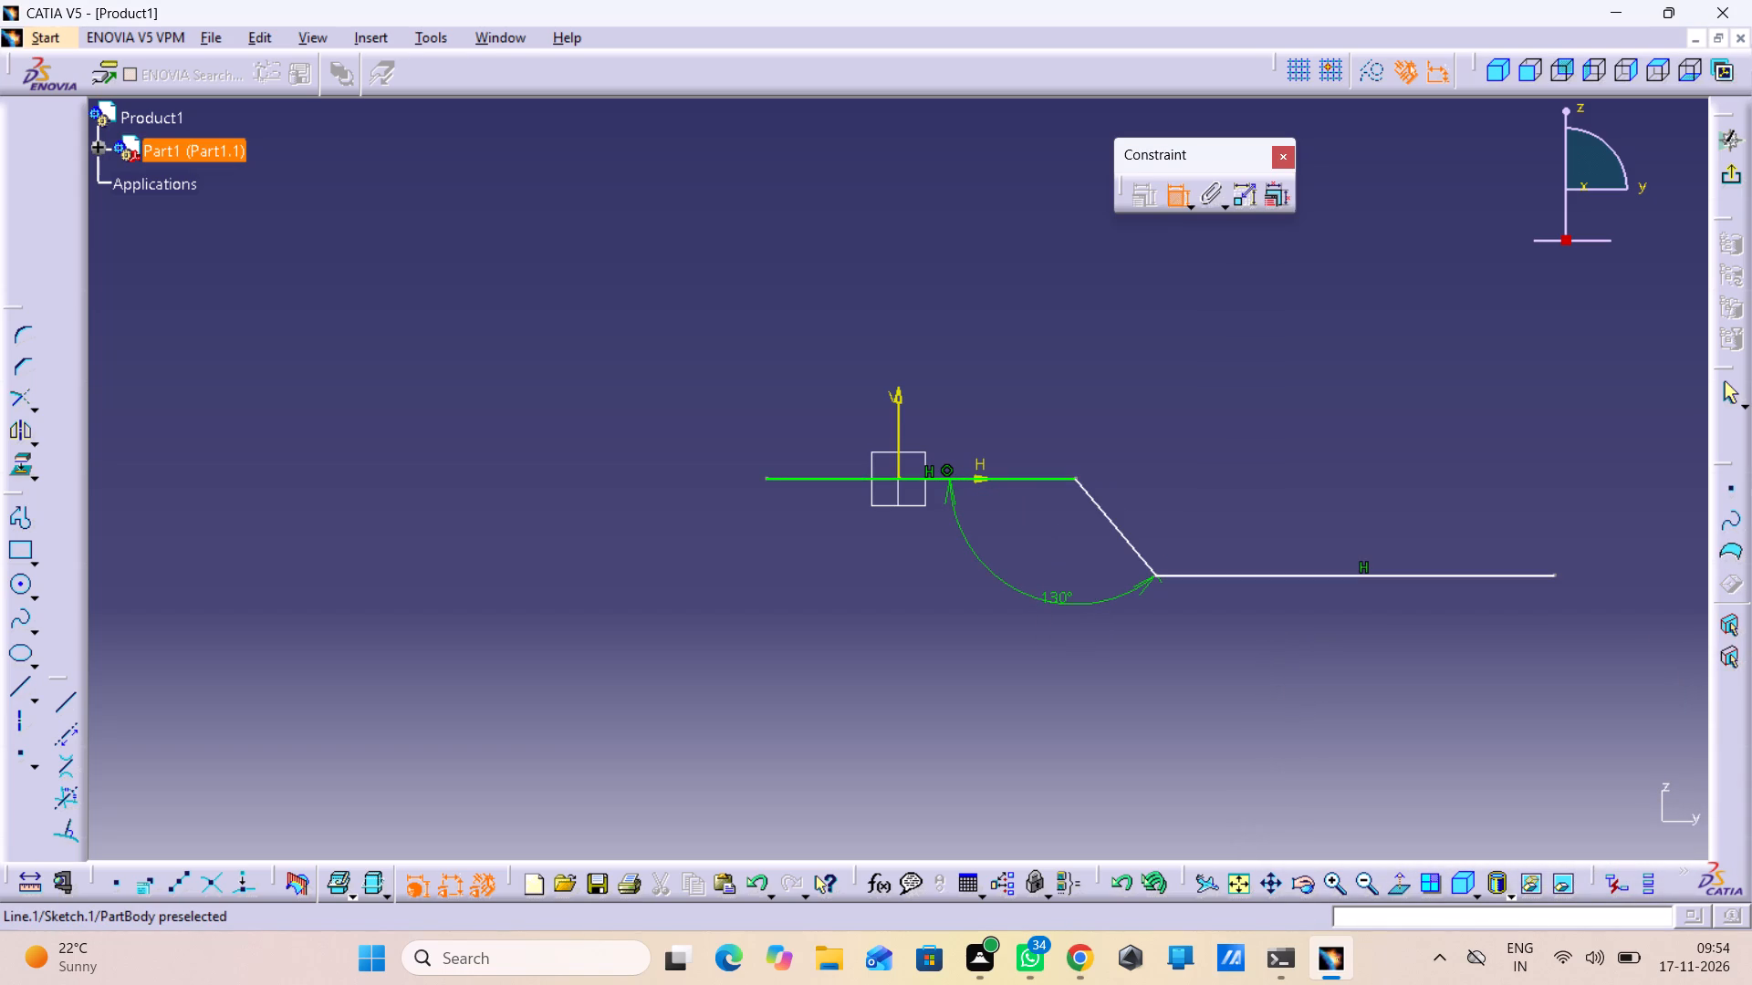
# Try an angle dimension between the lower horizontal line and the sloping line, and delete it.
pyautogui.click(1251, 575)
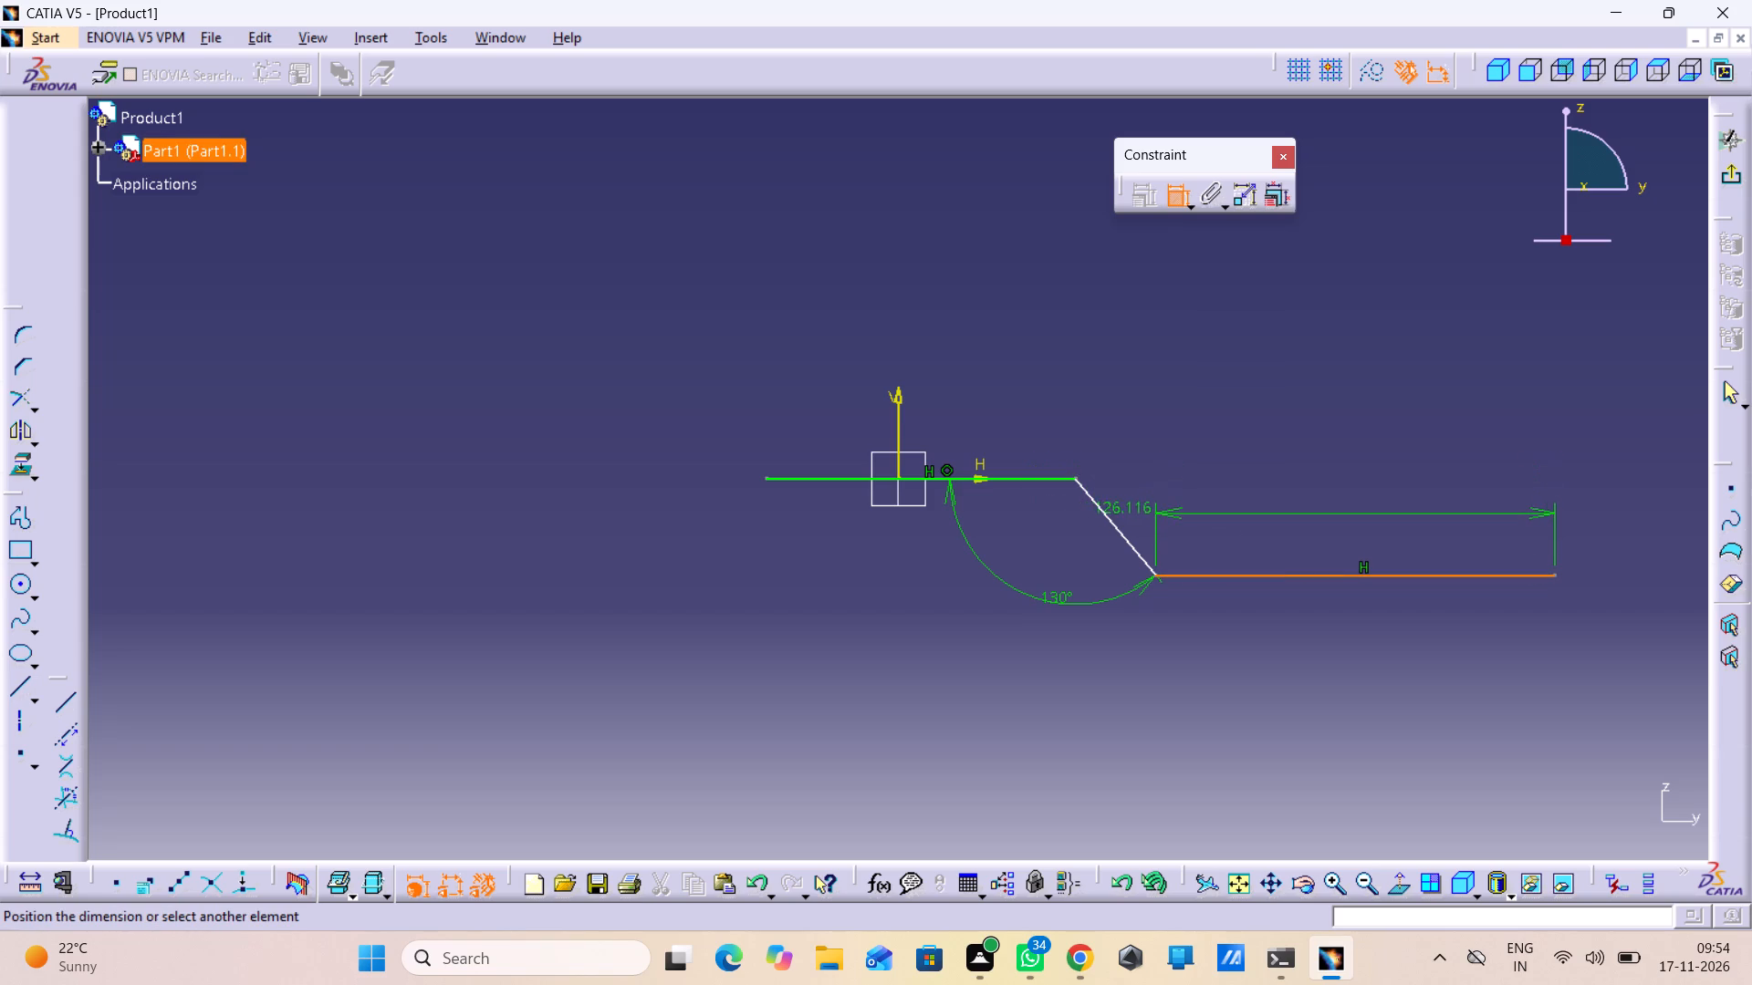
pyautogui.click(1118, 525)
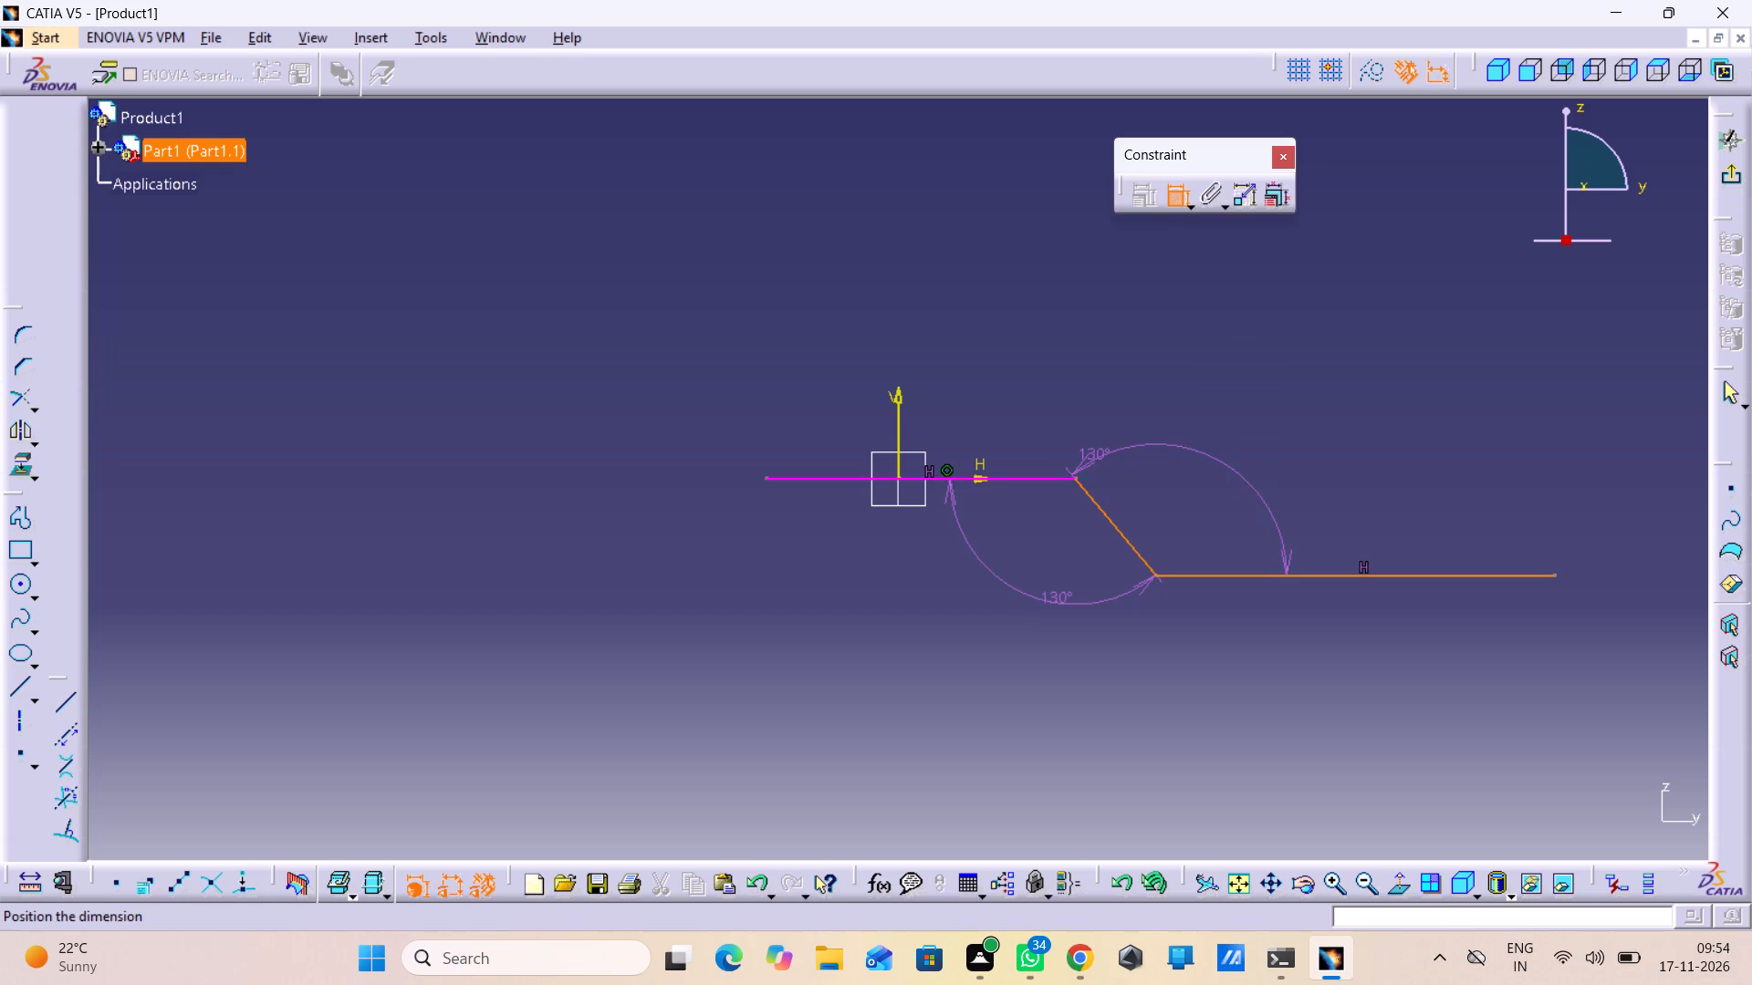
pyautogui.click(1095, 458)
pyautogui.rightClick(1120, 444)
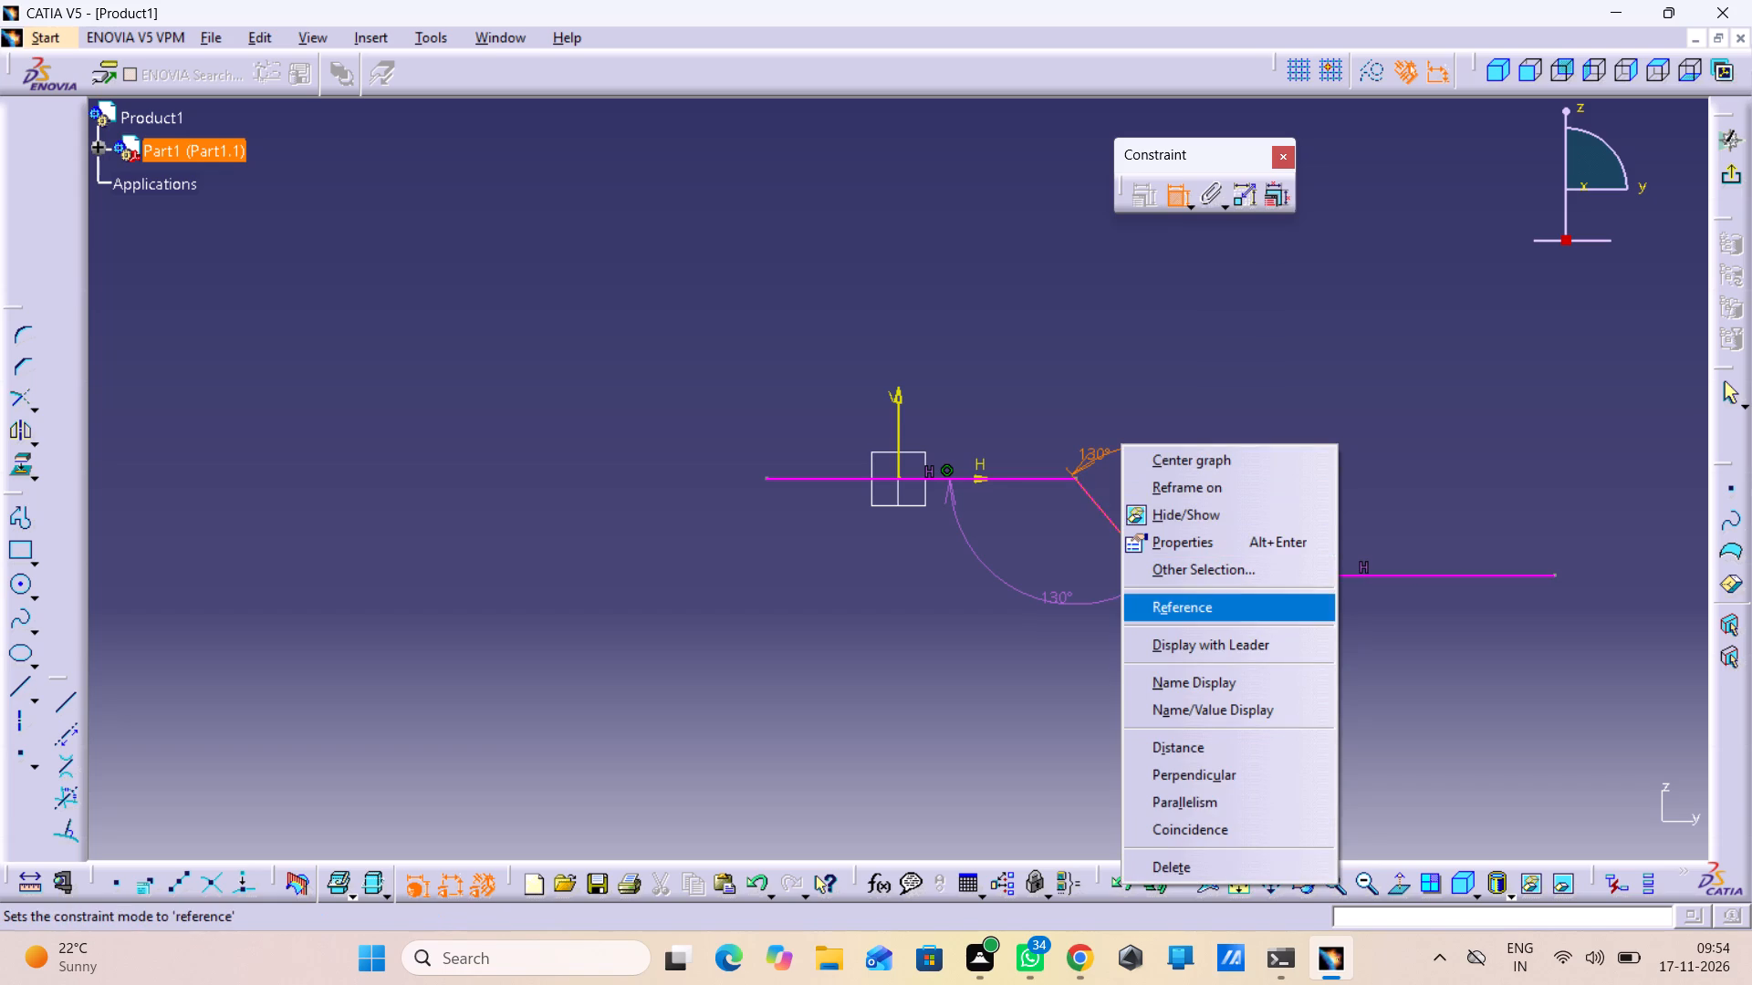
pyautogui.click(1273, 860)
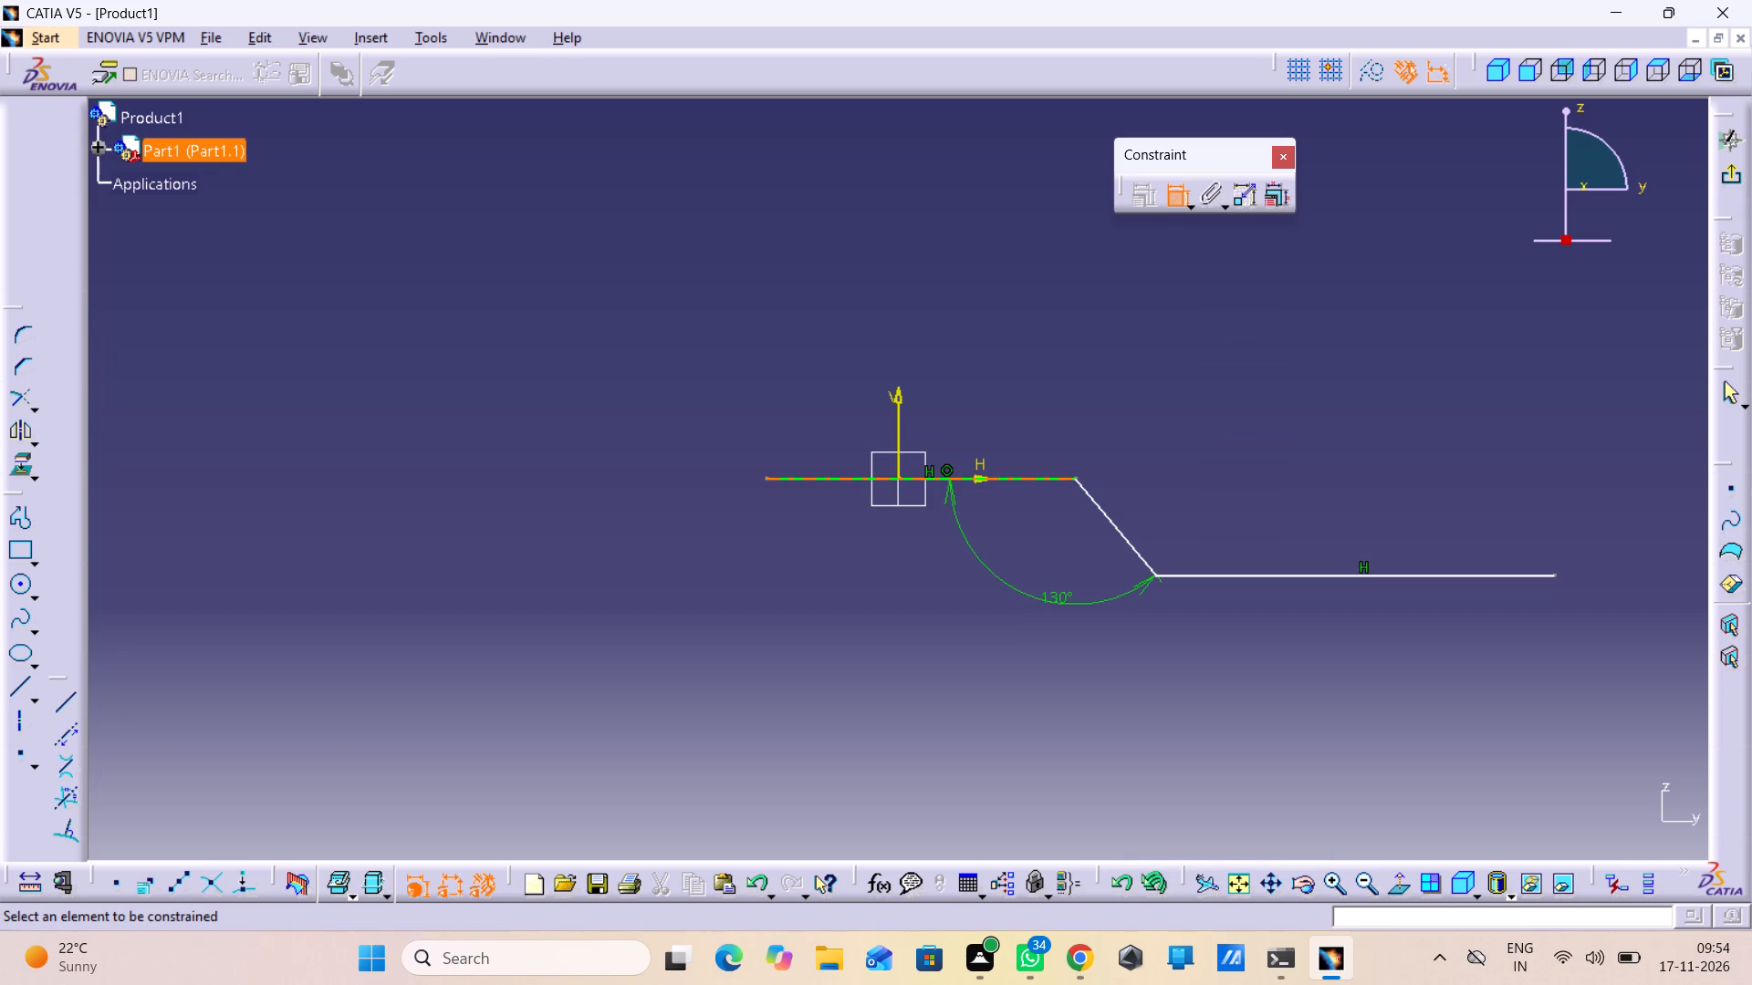
# Dimension the length of the upper horizontal line and set it to 15 mm.
pyautogui.click(846, 474)
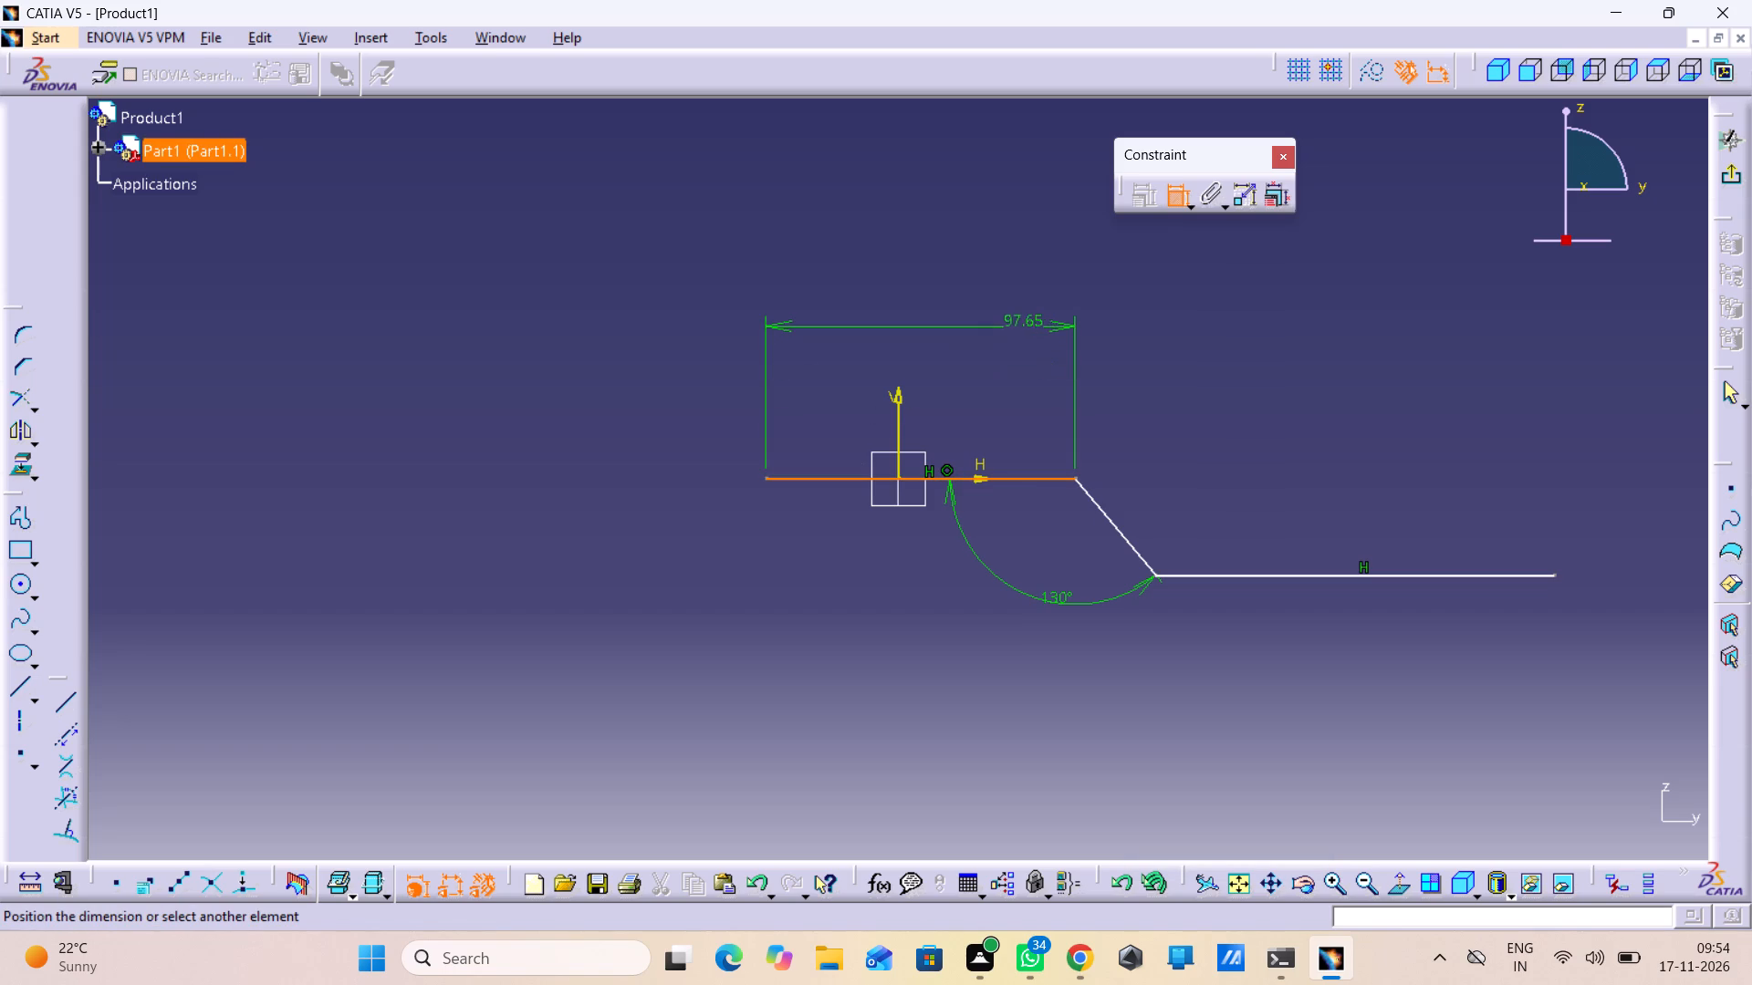
pyautogui.click(943, 319)
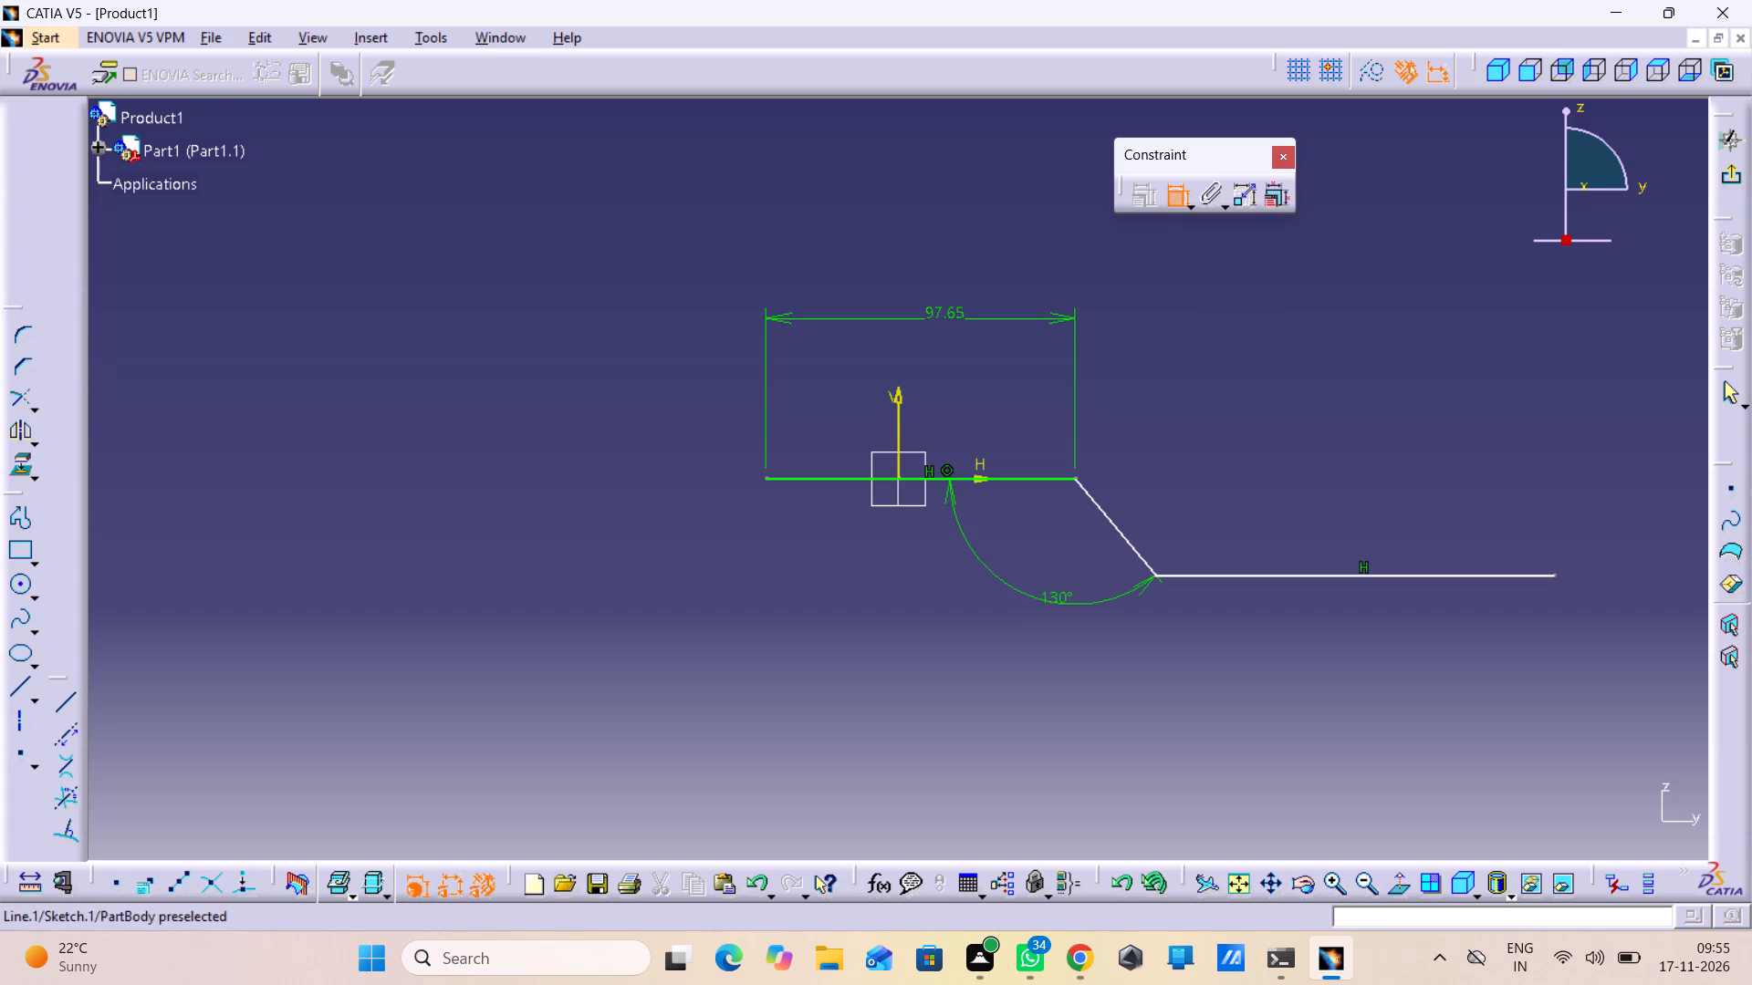
pyautogui.doubleClick(931, 315)
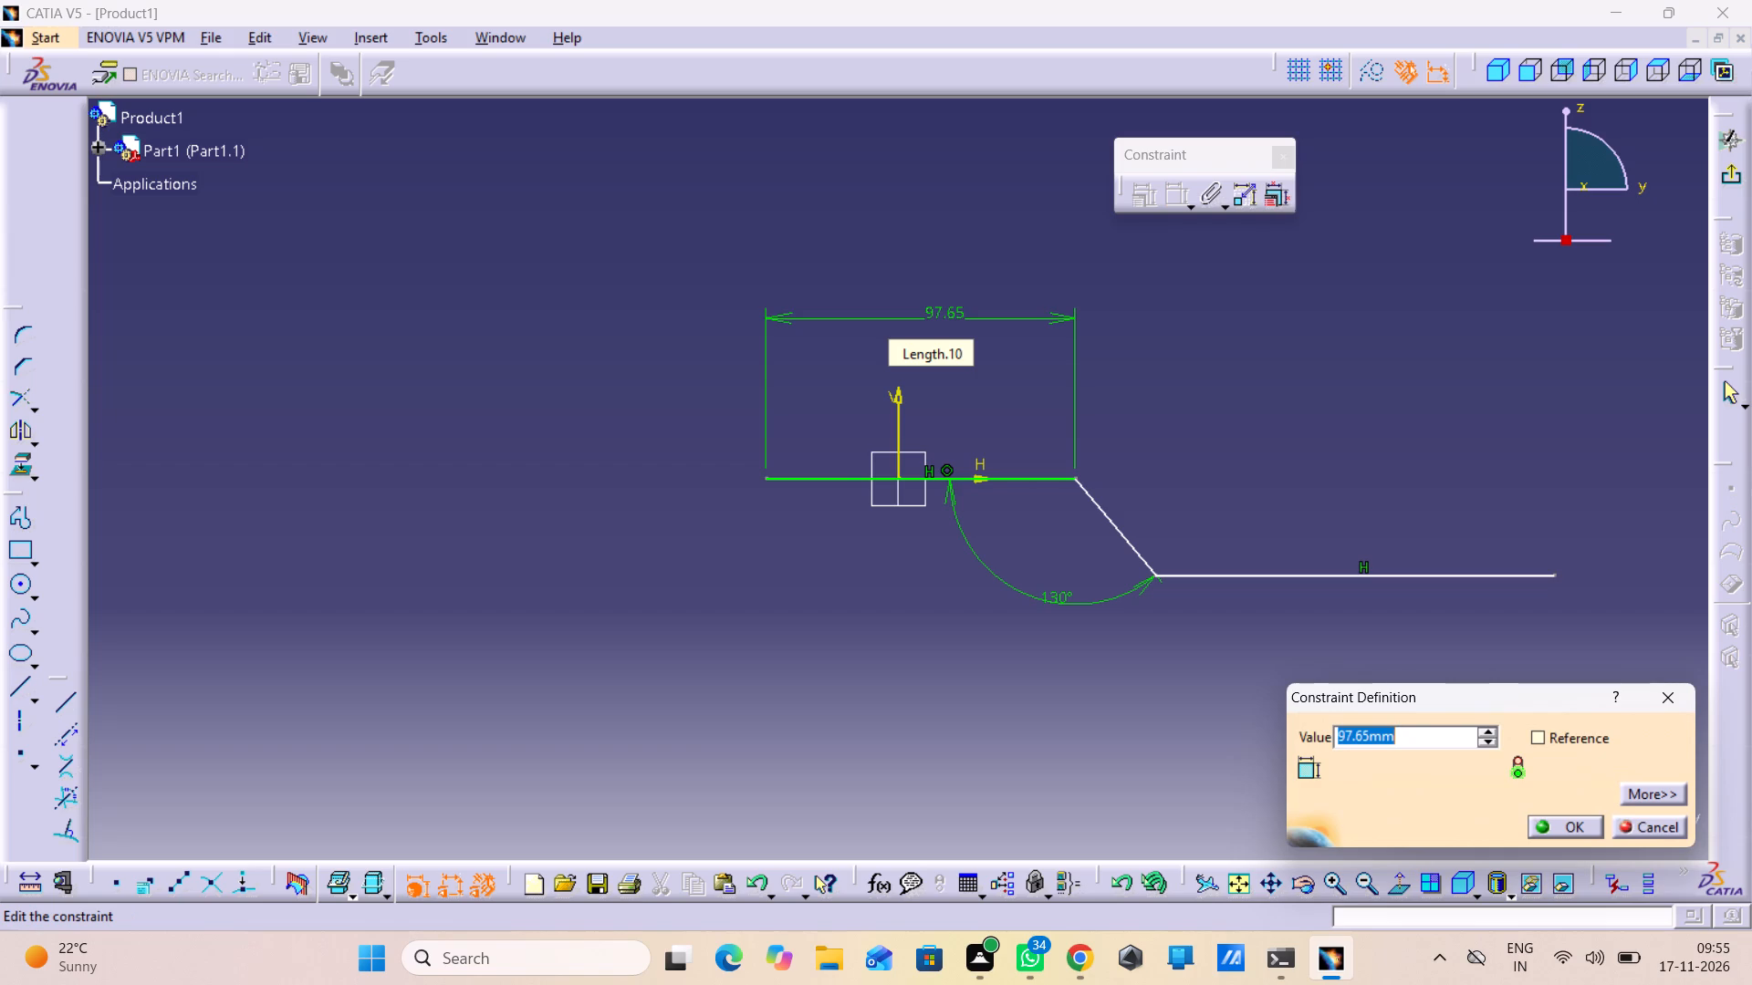
pyautogui.write('15')
pyautogui.press('Return')
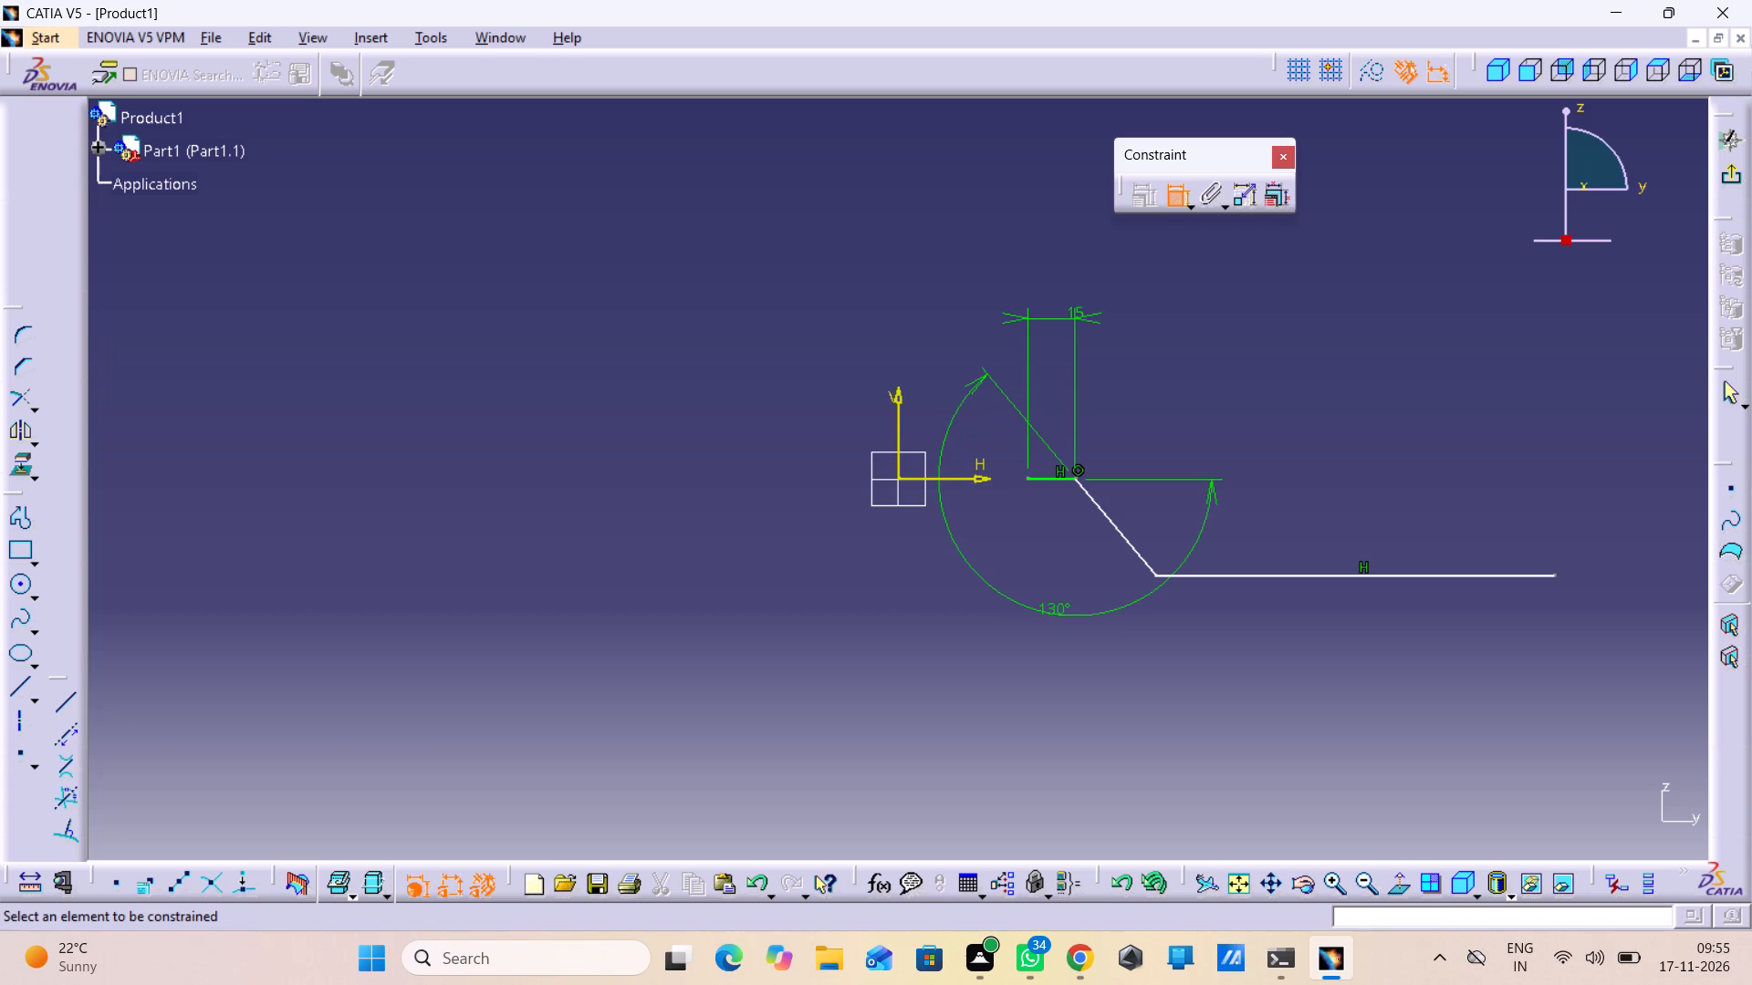
# Dimension the horizontal distance between the outer ends of the upper and lower horizontal lines and set it to 47 mm.
pyautogui.click(1024, 481)
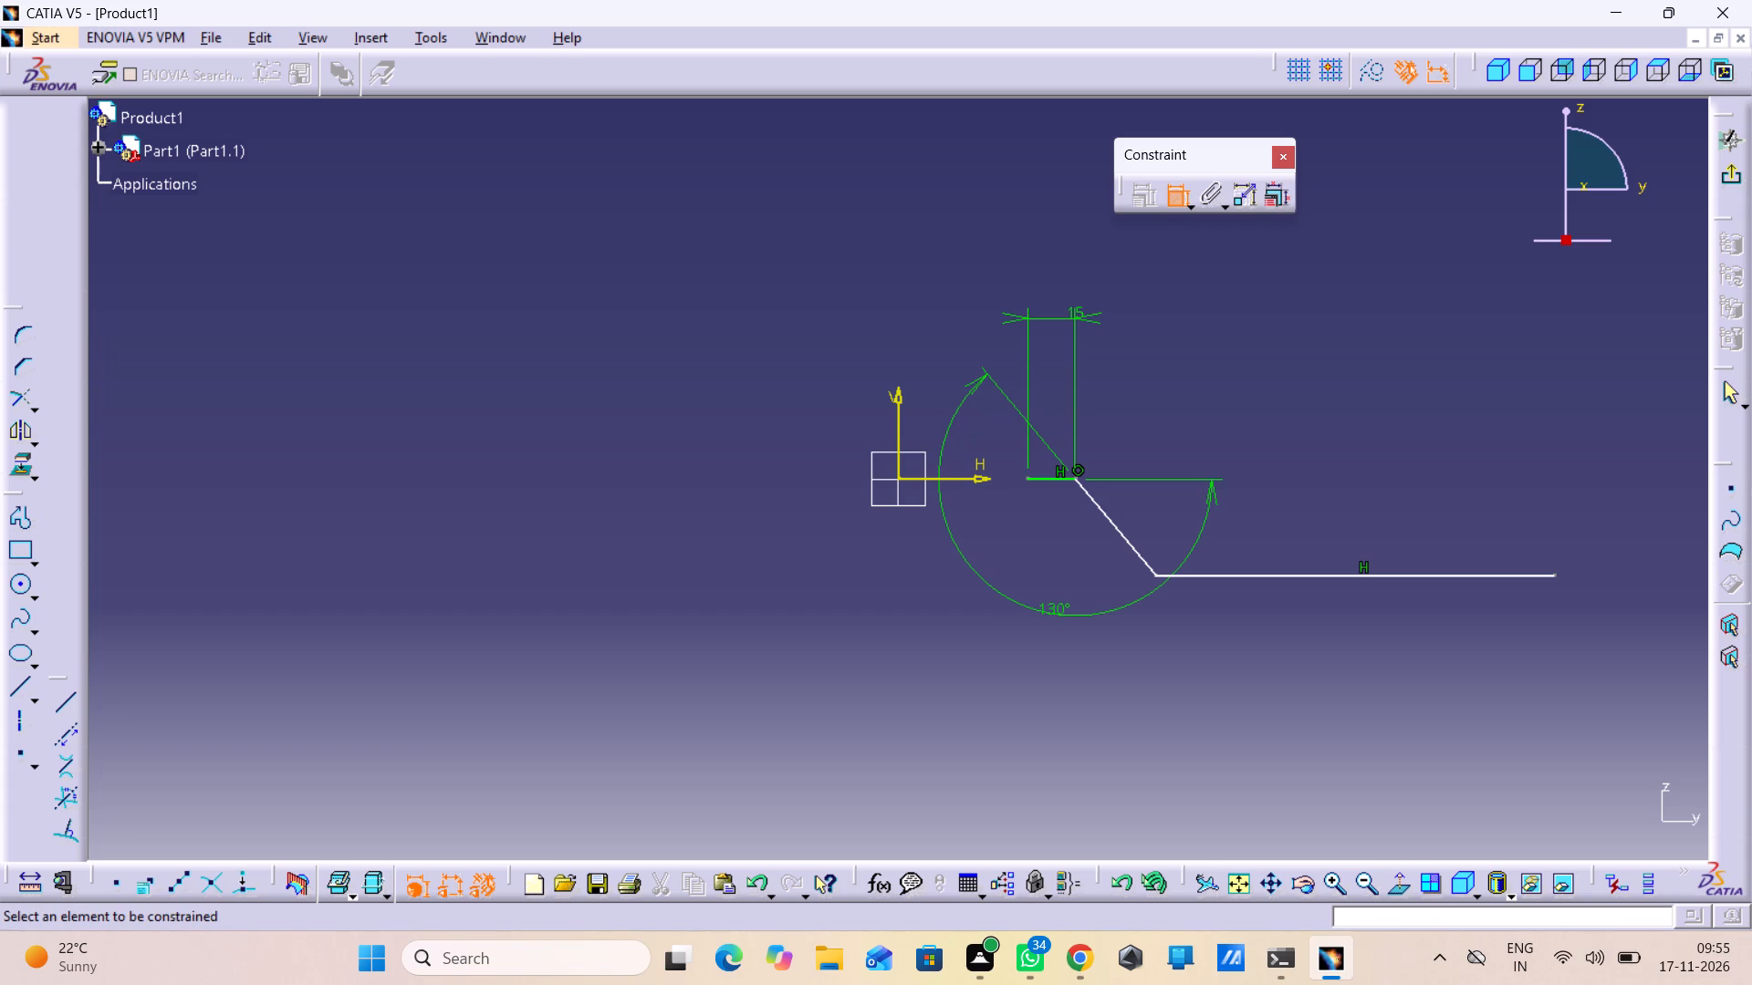
pyautogui.click(1025, 478)
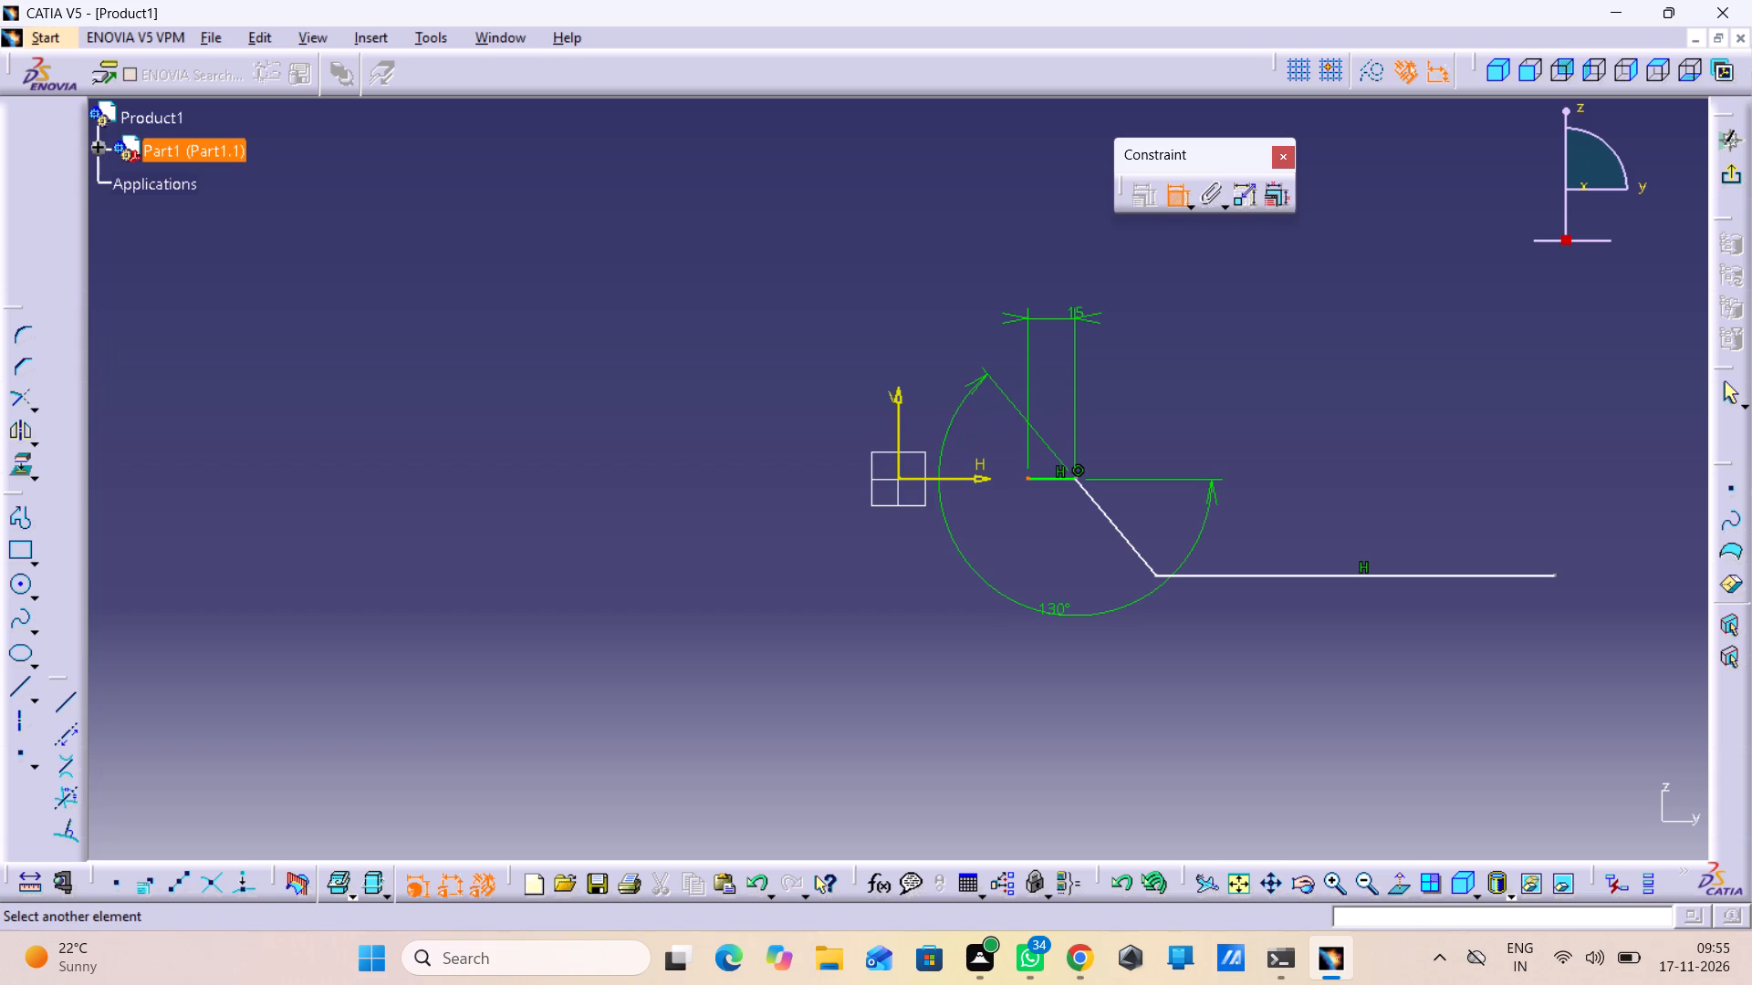
pyautogui.click(1555, 575)
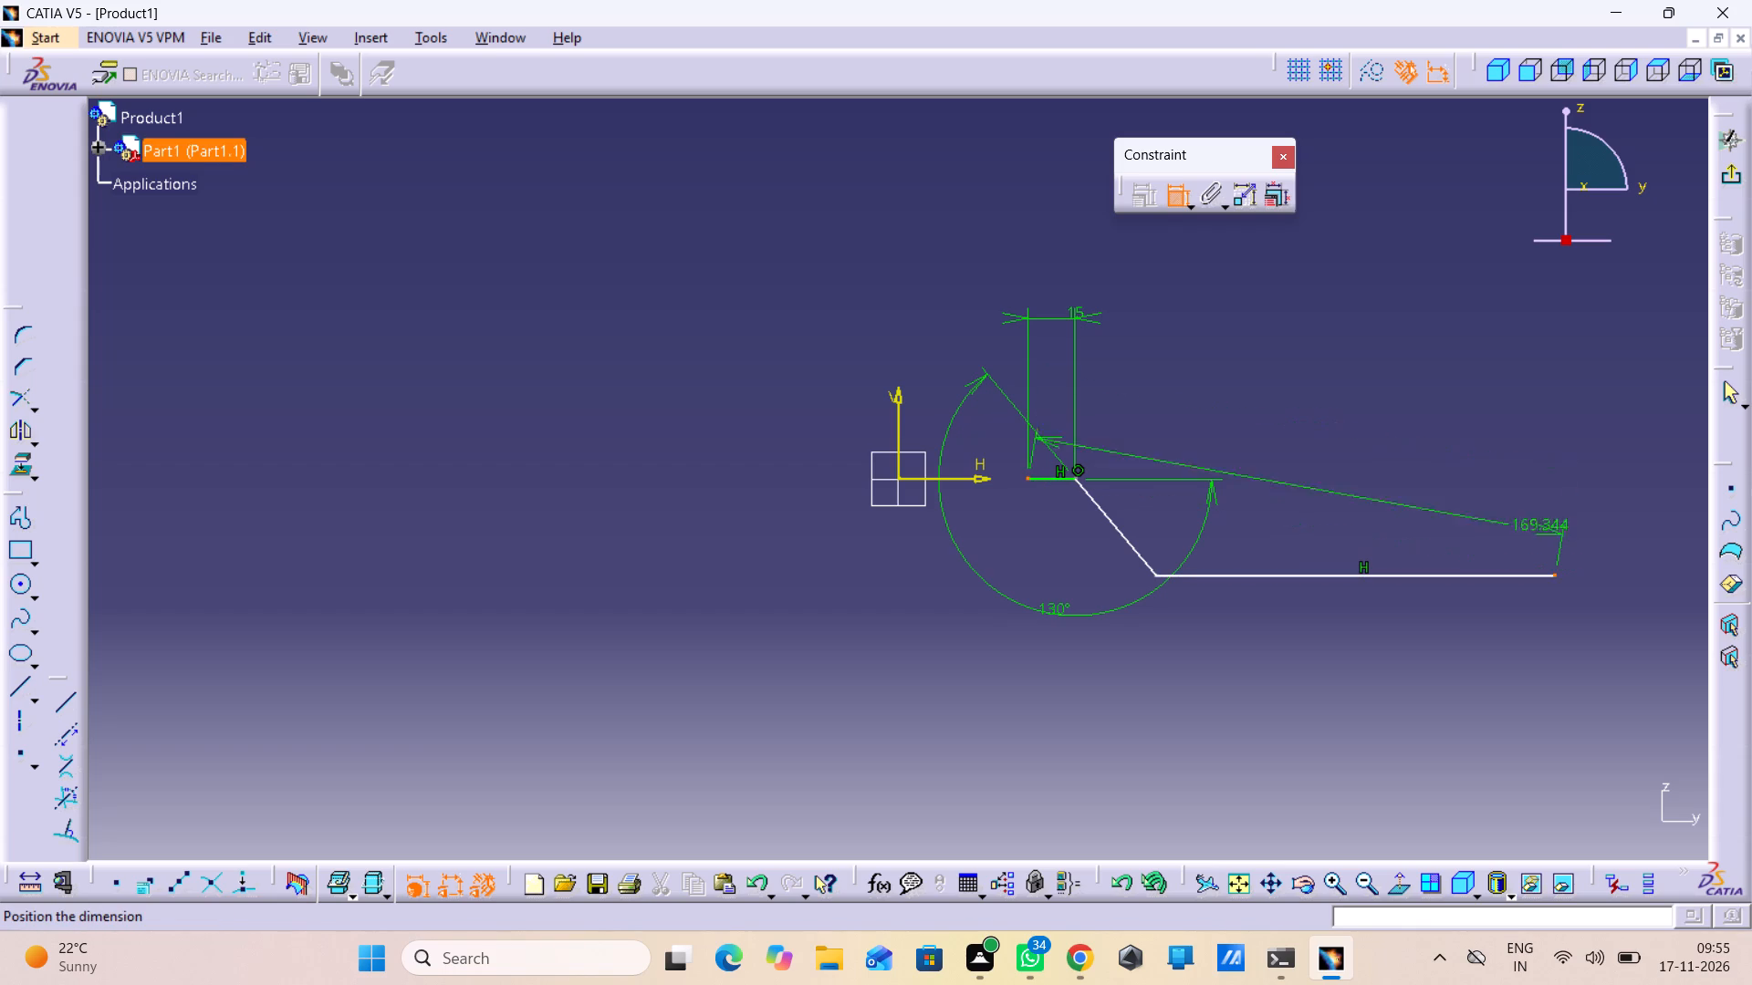
pyautogui.rightClick(1481, 383)
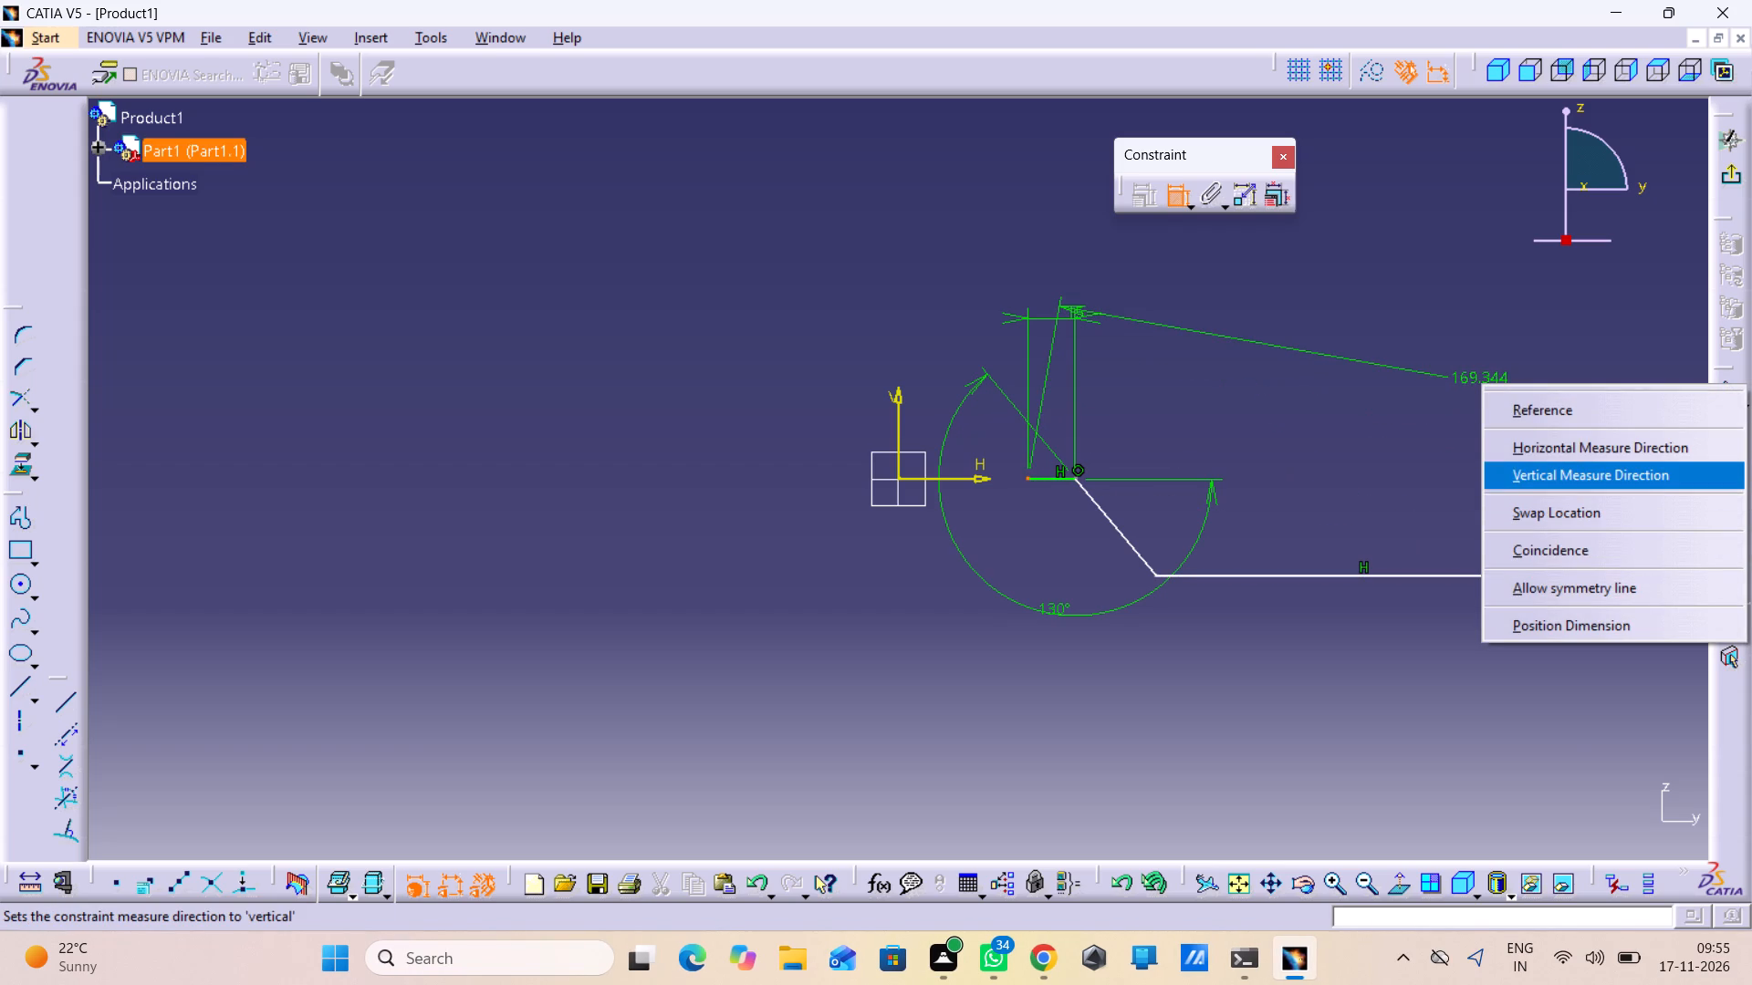
pyautogui.click(1598, 435)
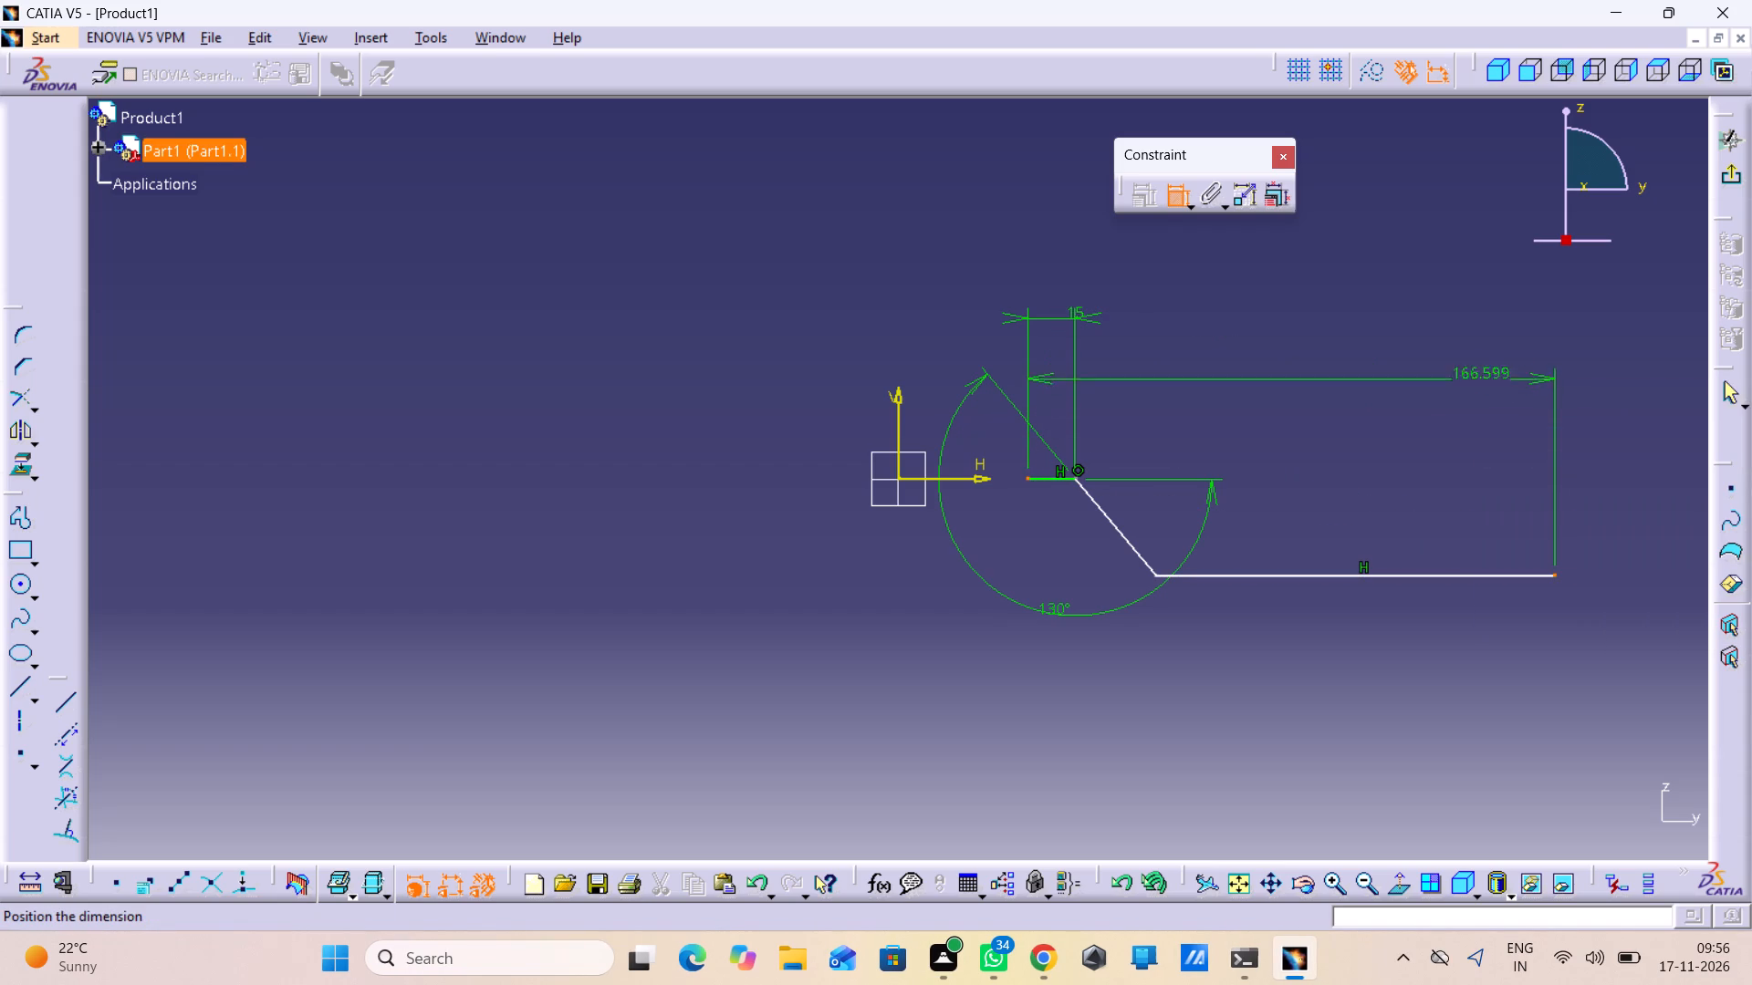
pyautogui.click(1290, 337)
pyautogui.doubleClick(1290, 325)
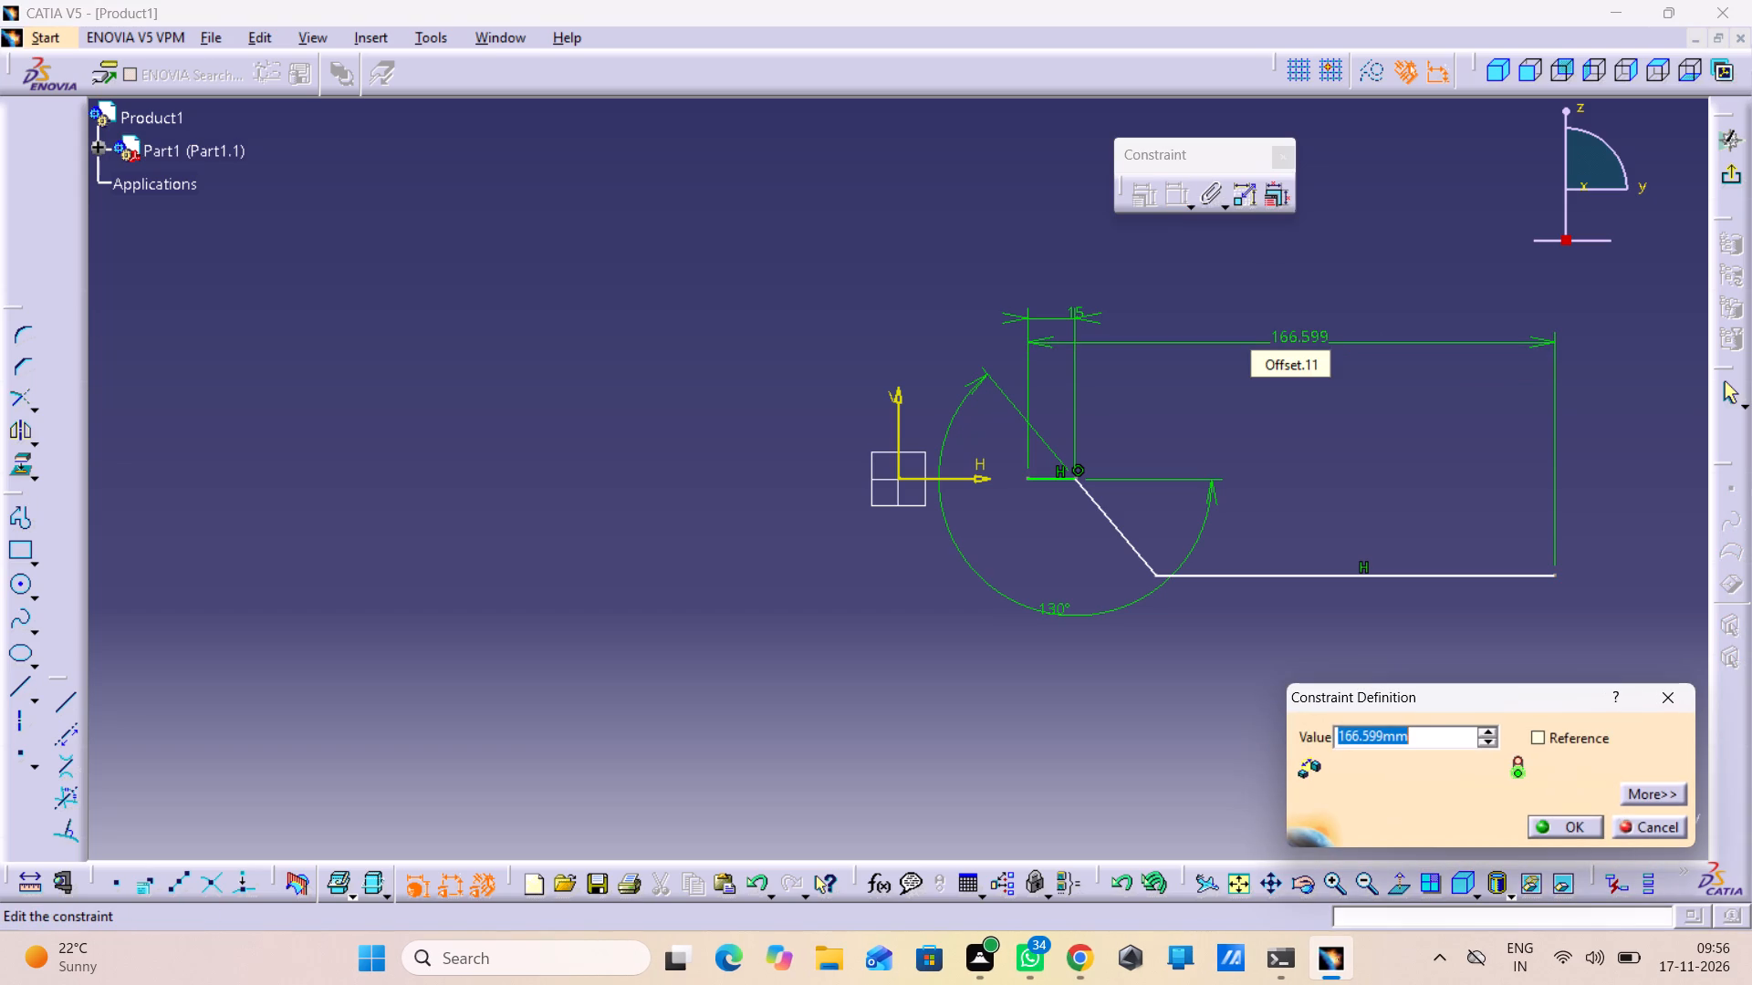
pyautogui.write('47')
pyautogui.press('Return')
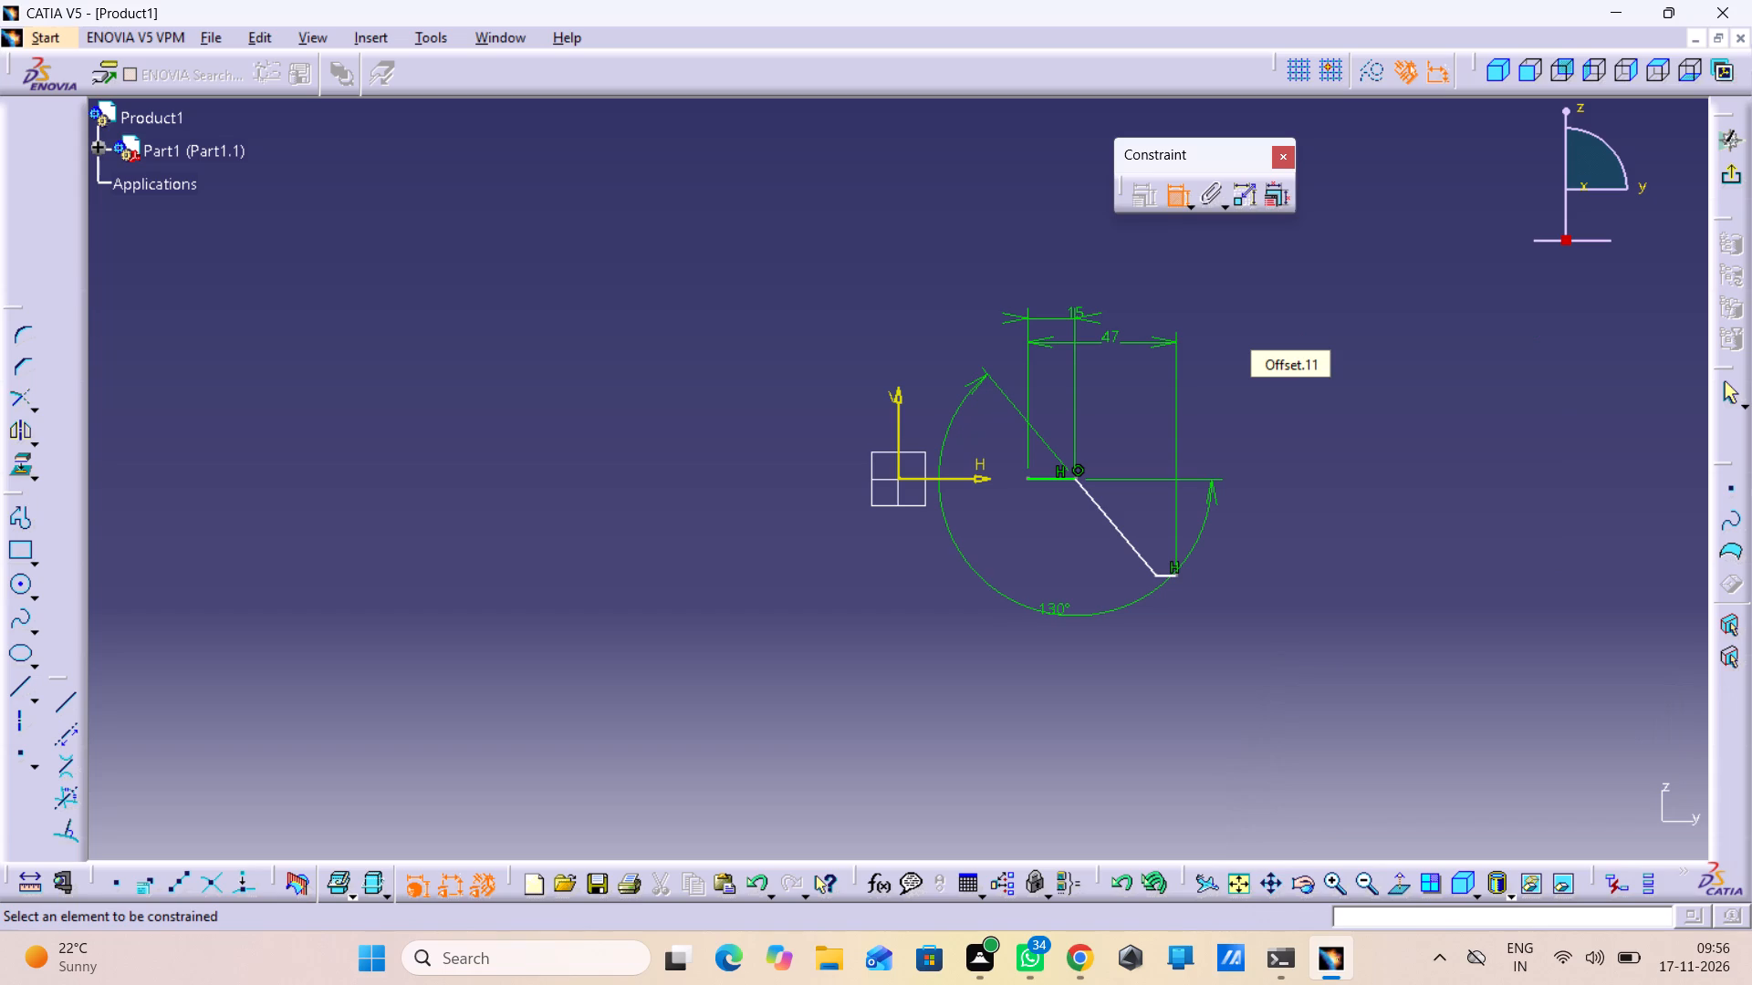
# Dimension the horizontal distance from the upper line's outer end to the sloping line's lower end and set it to 21 mm.
pyautogui.click(1152, 575)
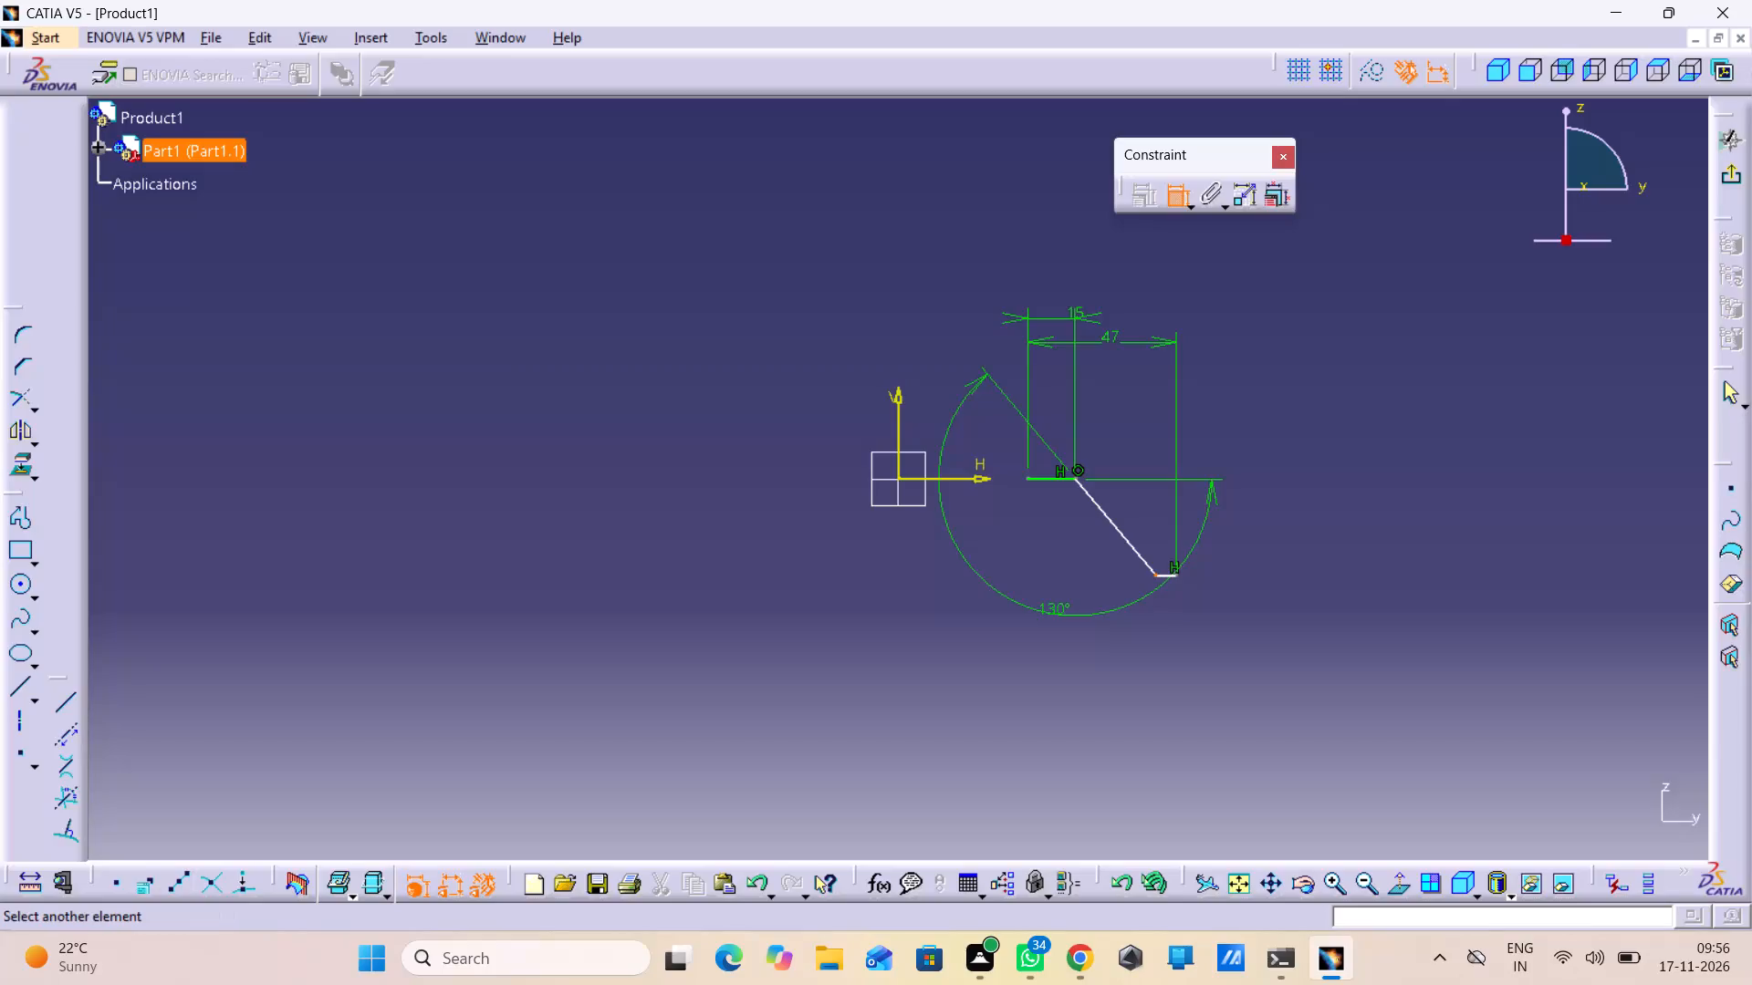
pyautogui.click(1027, 475)
pyautogui.rightClick(1286, 315)
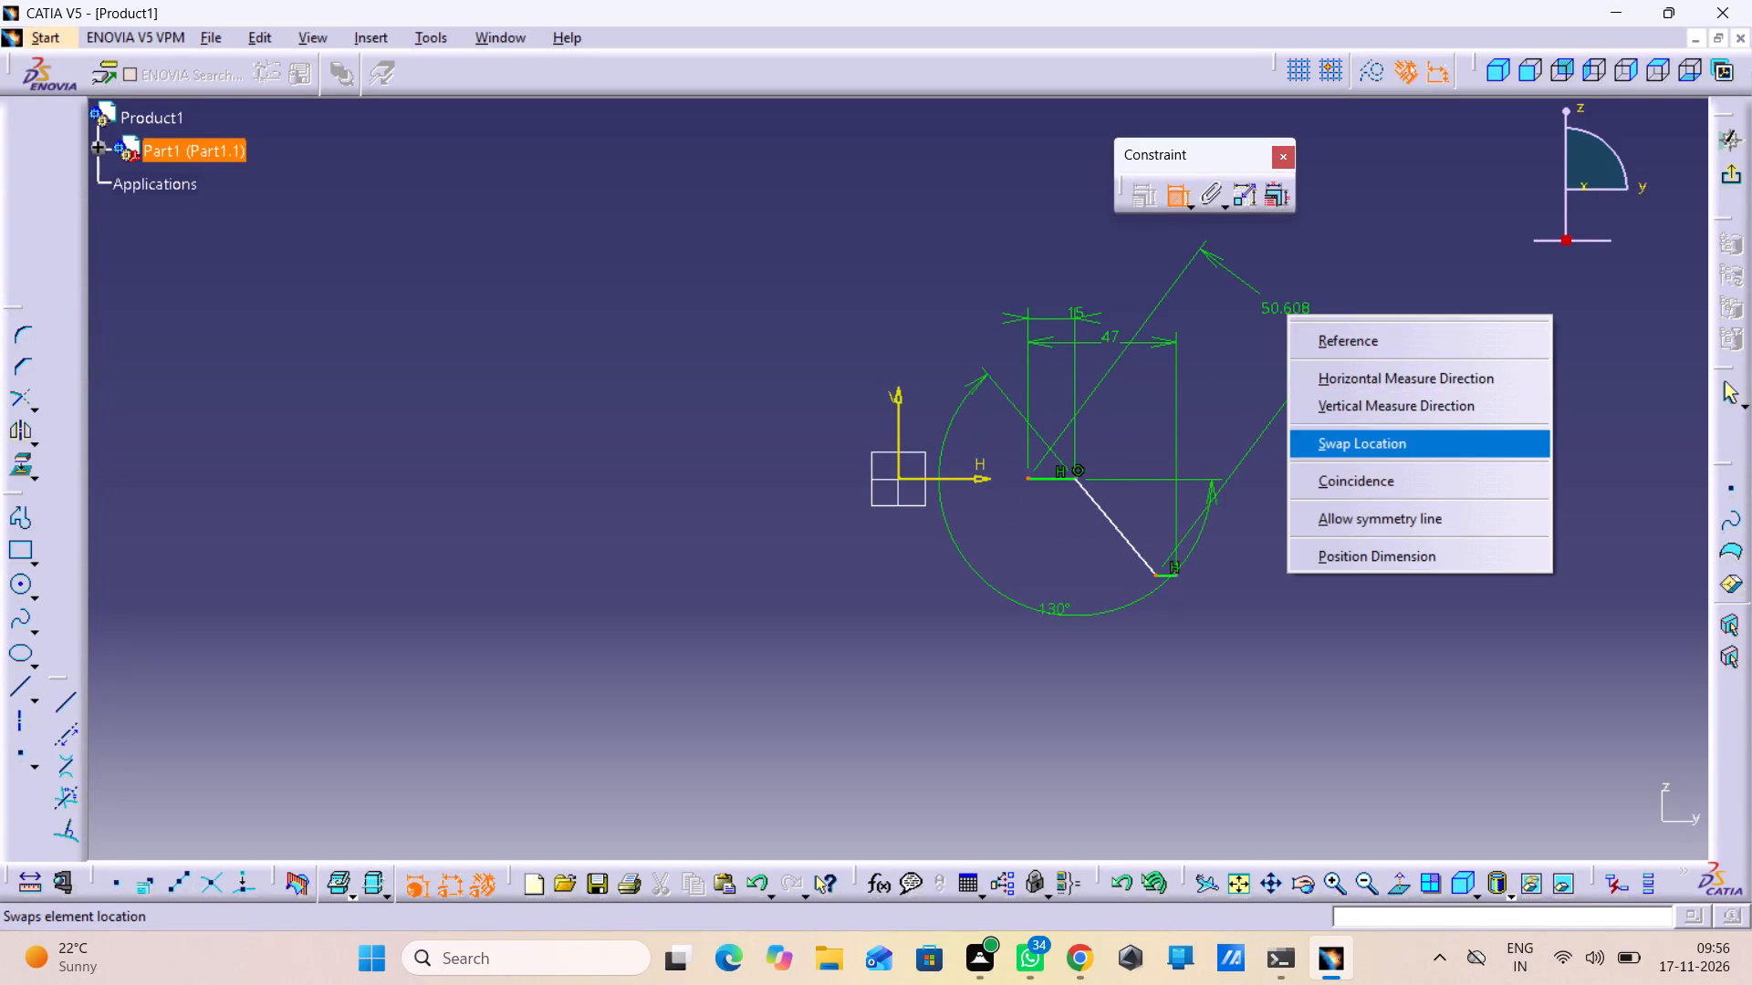
pyautogui.click(1347, 378)
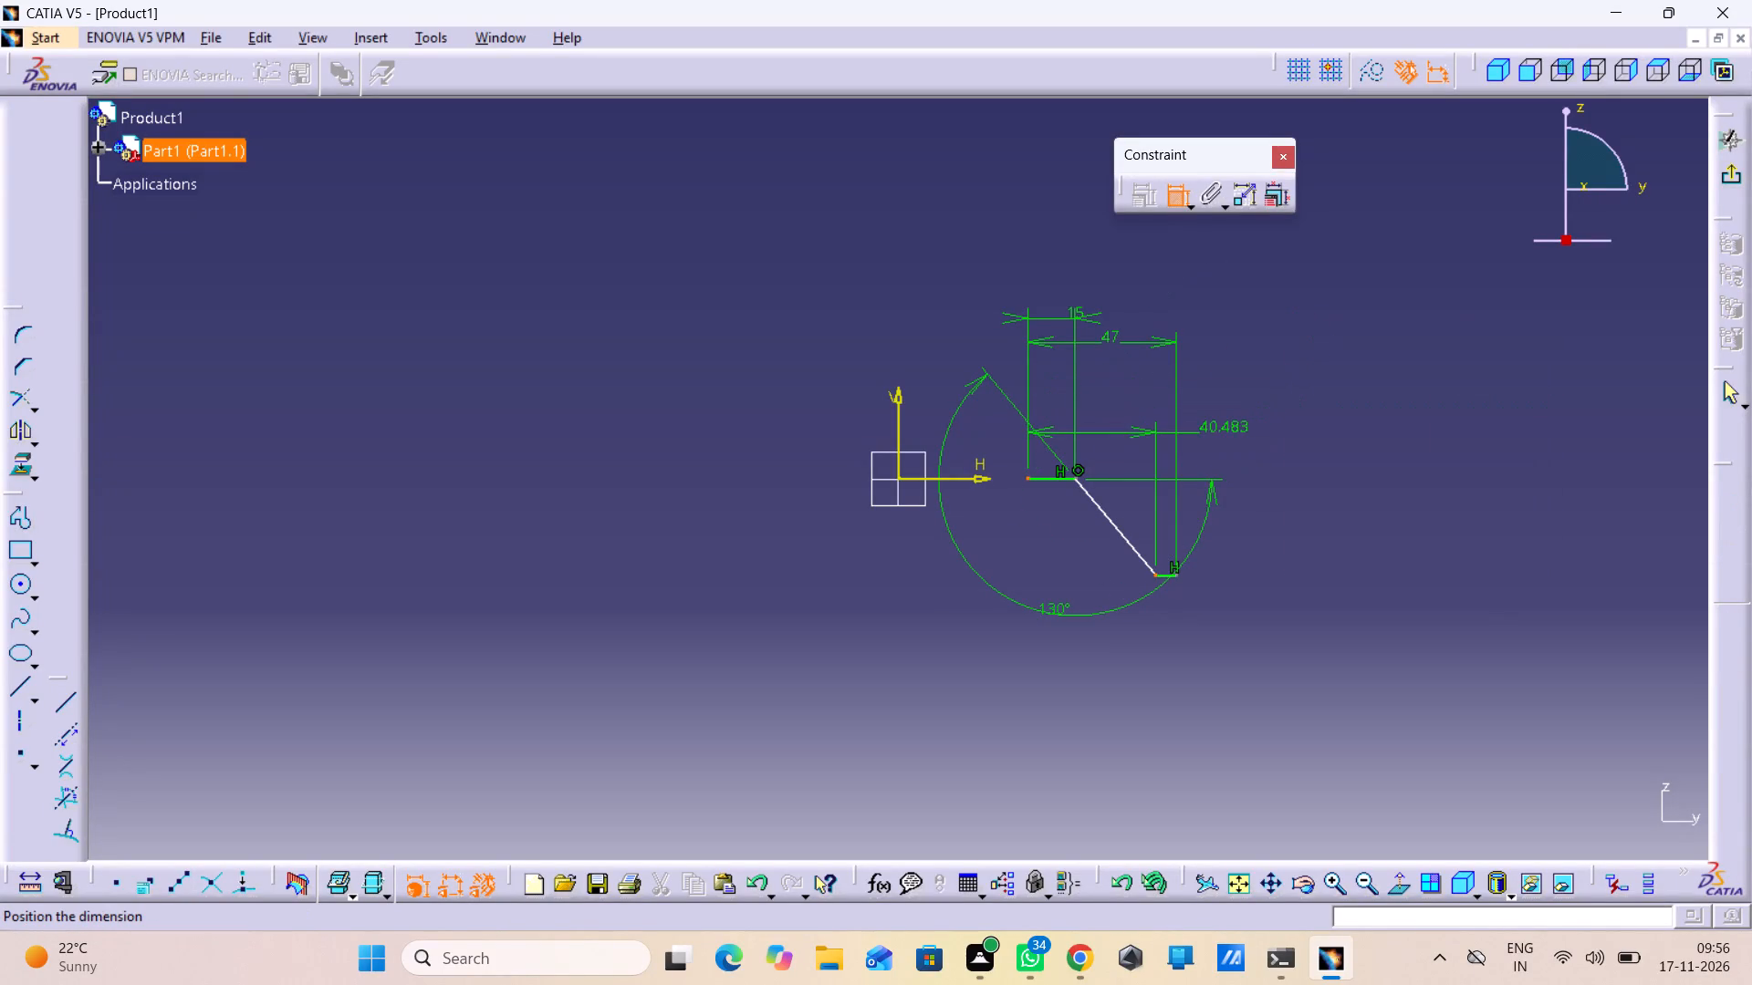
pyautogui.click(1235, 430)
pyautogui.doubleClick(1235, 421)
pyautogui.press('2')
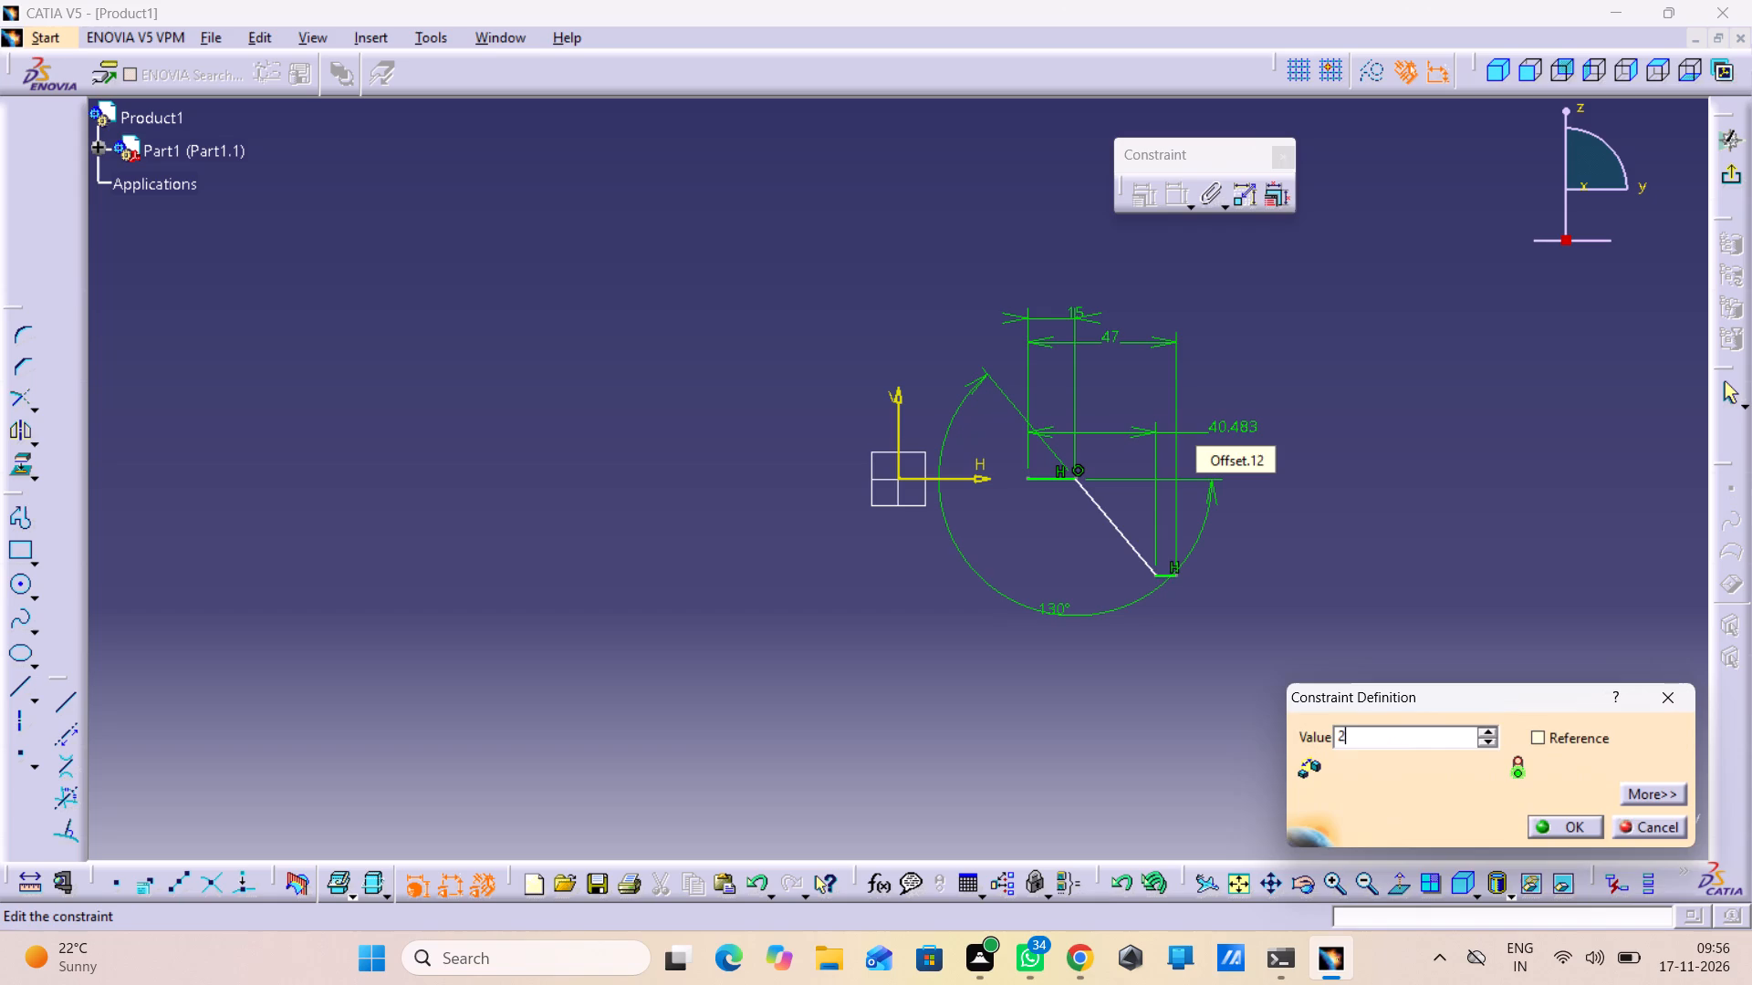
pyautogui.press('1')
pyautogui.press('Return')
pyautogui.press('.')
pyautogui.moveTo(1218, 531); pyautogui.dragTo(1182, 349, button='middle')
pyautogui.rightClick(1218, 531)
pyautogui.moveTo(1182, 349); pyautogui.dragTo(787, 301, button='middle')
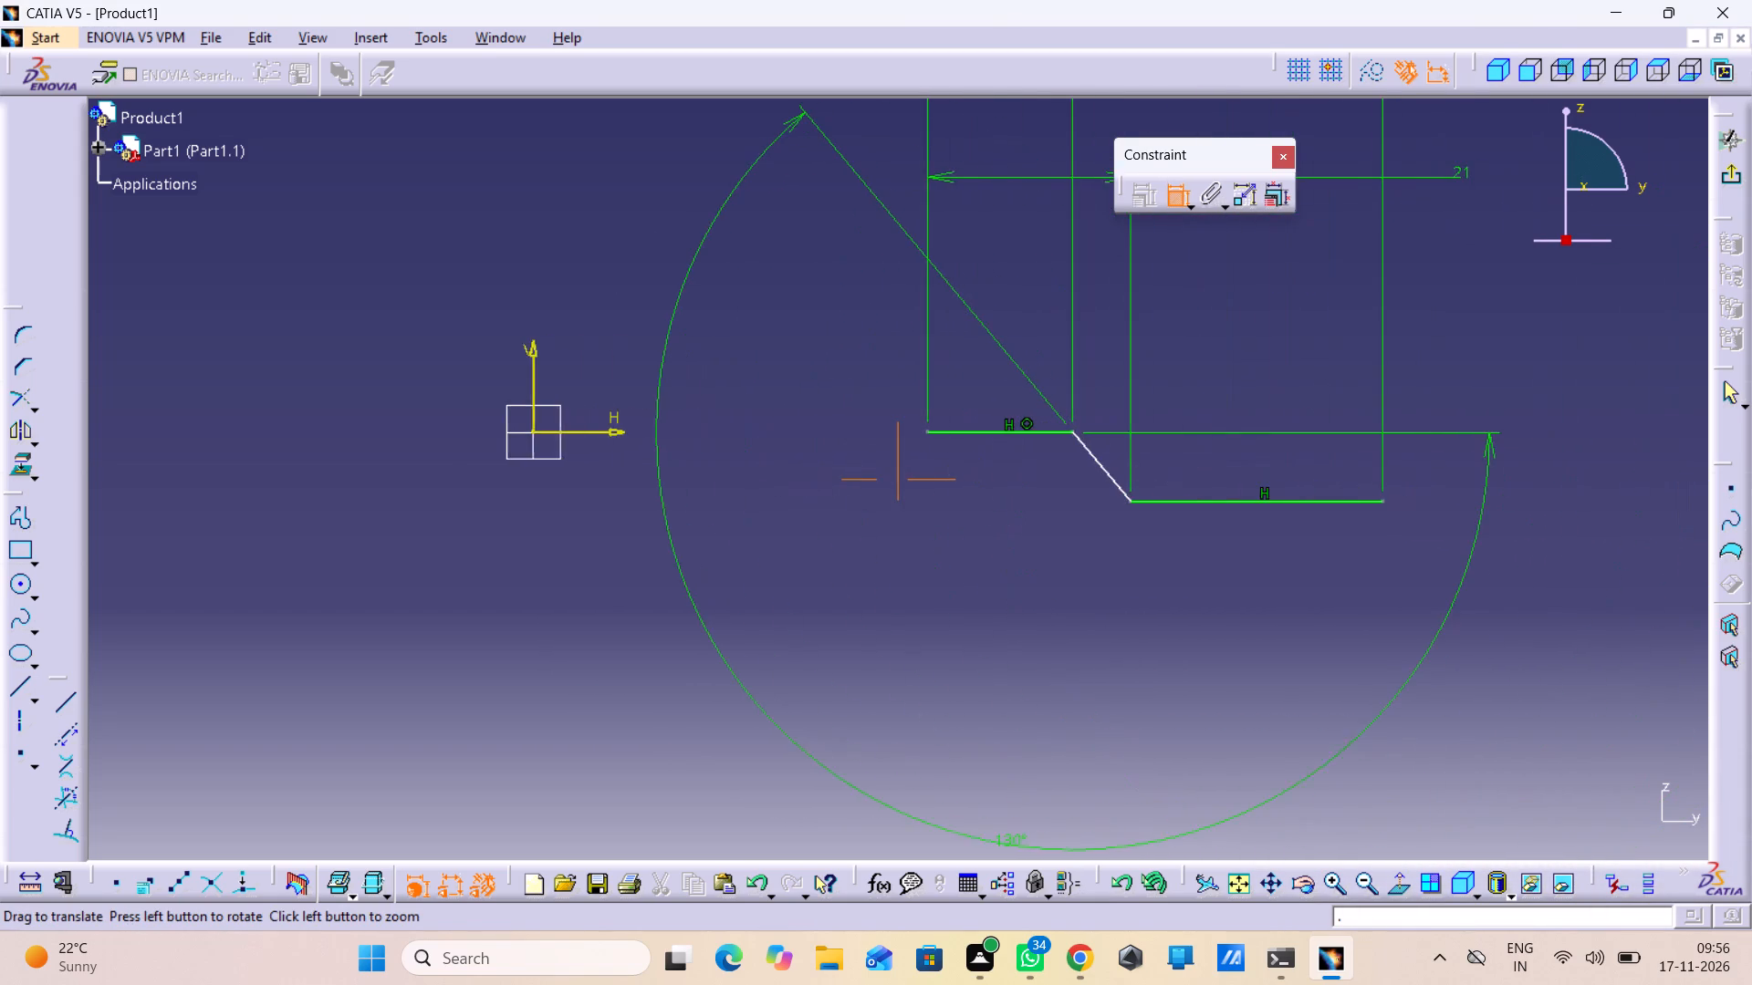
pyautogui.moveTo(787, 301); pyautogui.dragTo(777, 301, button='middle')
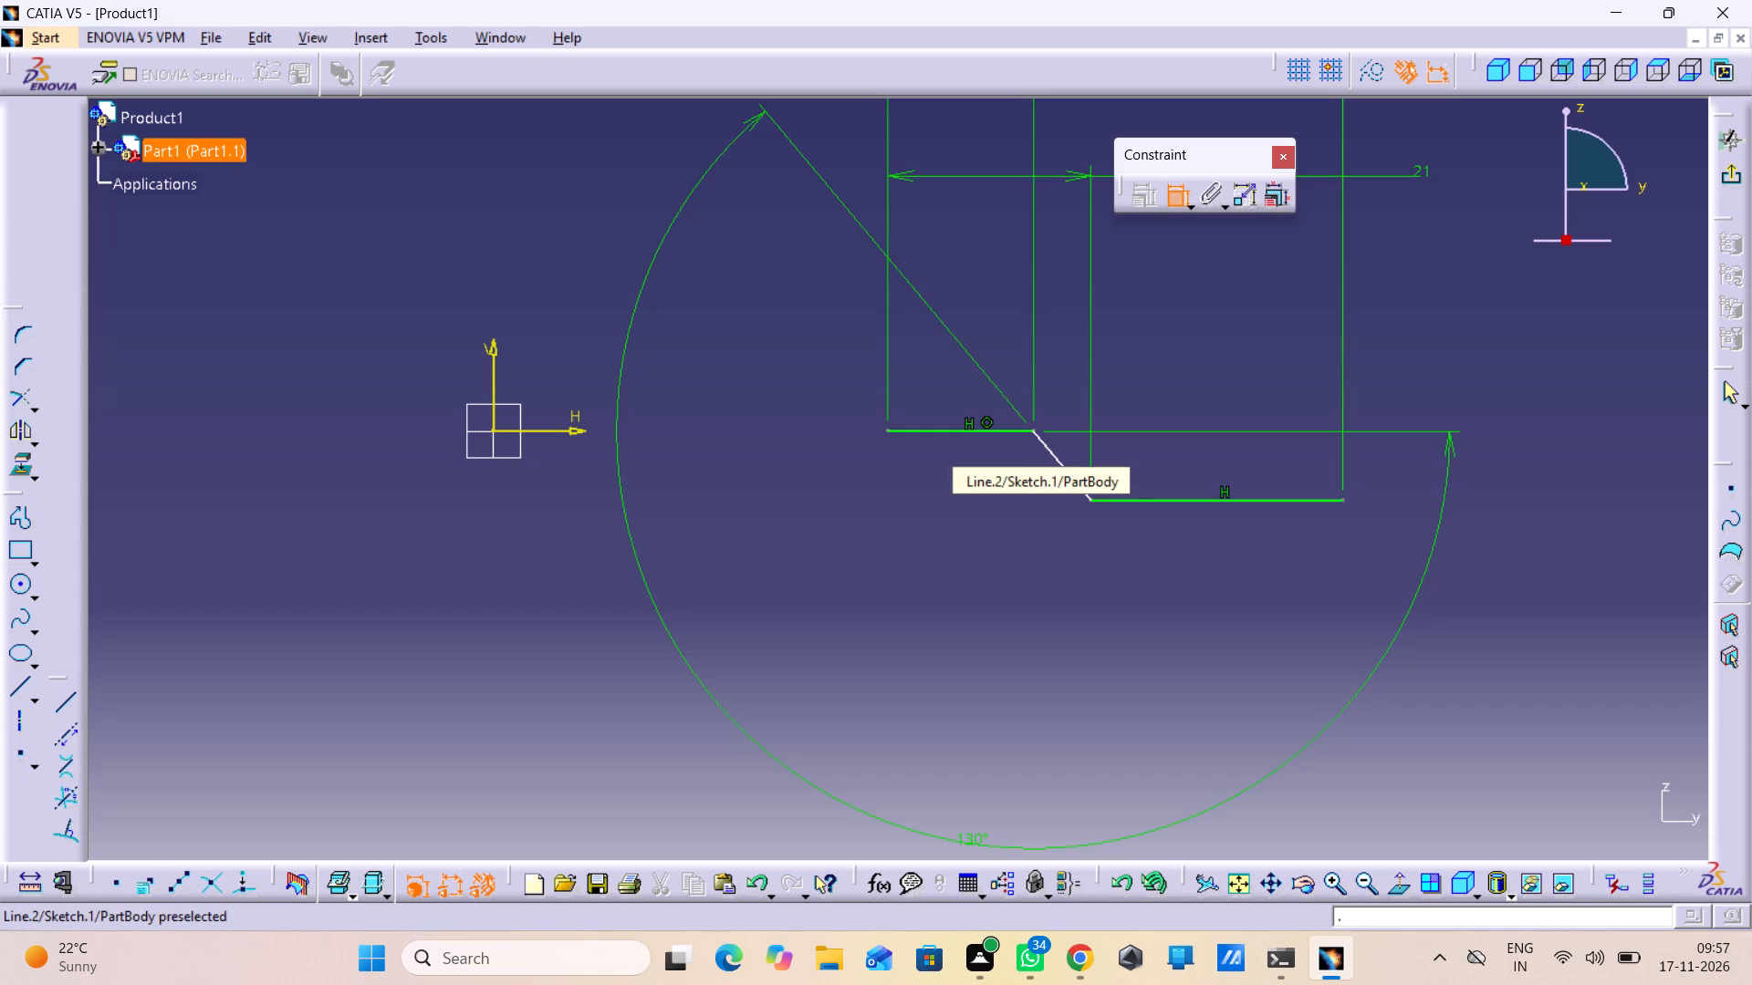
# Switch to Calculator and compute 21 − 15.
pyautogui.click(364, 961)
pyautogui.scroll(-1, 901, 631)
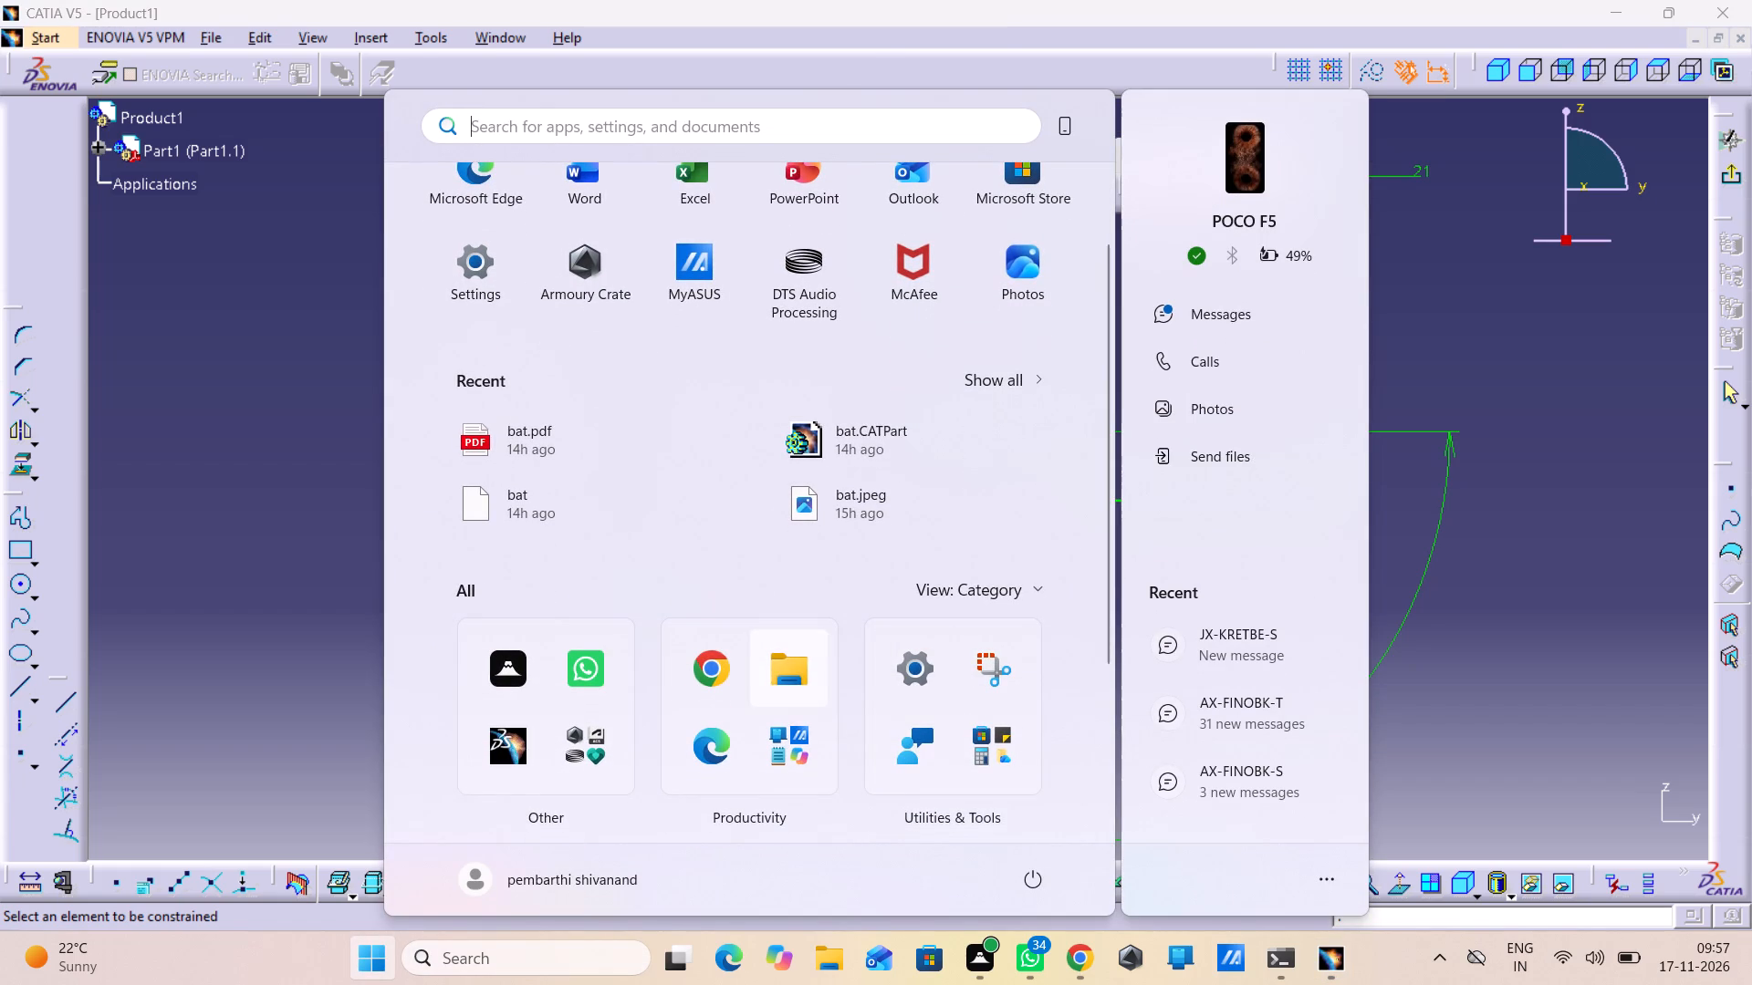
pyautogui.scroll(-4, 620, 685)
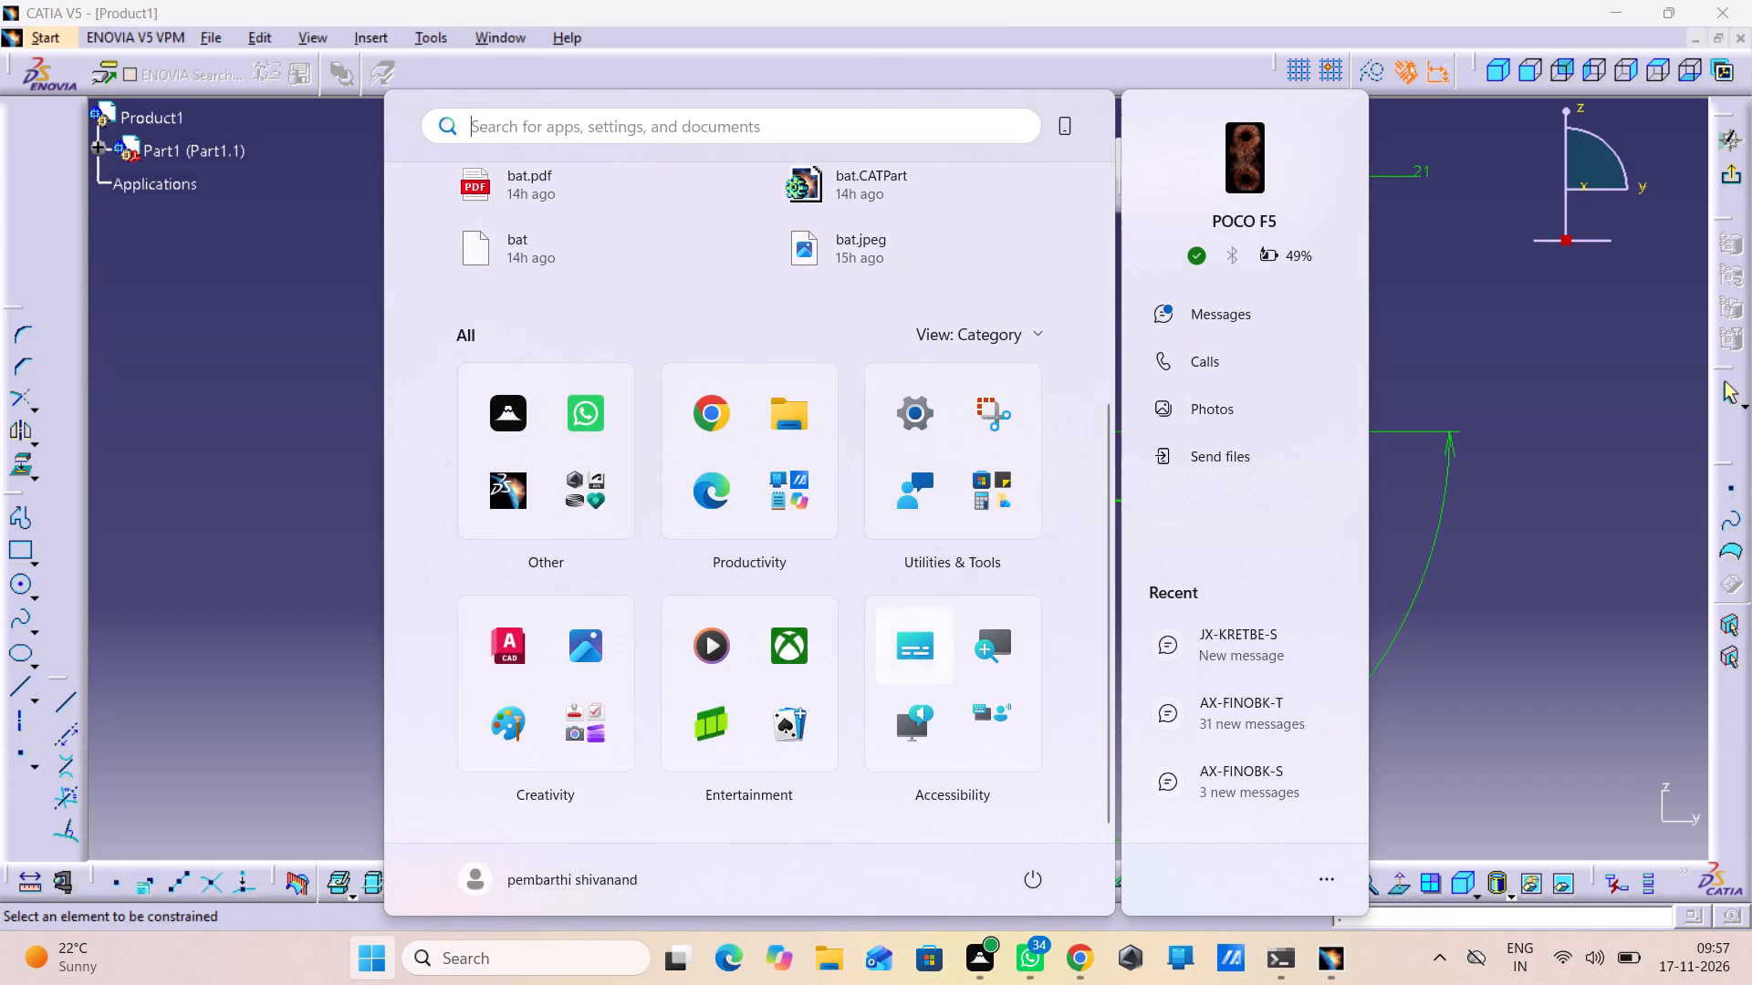
pyautogui.scroll(-1, 599, 741)
pyautogui.scroll(-3, 798, 584)
pyautogui.scroll(4, 813, 577)
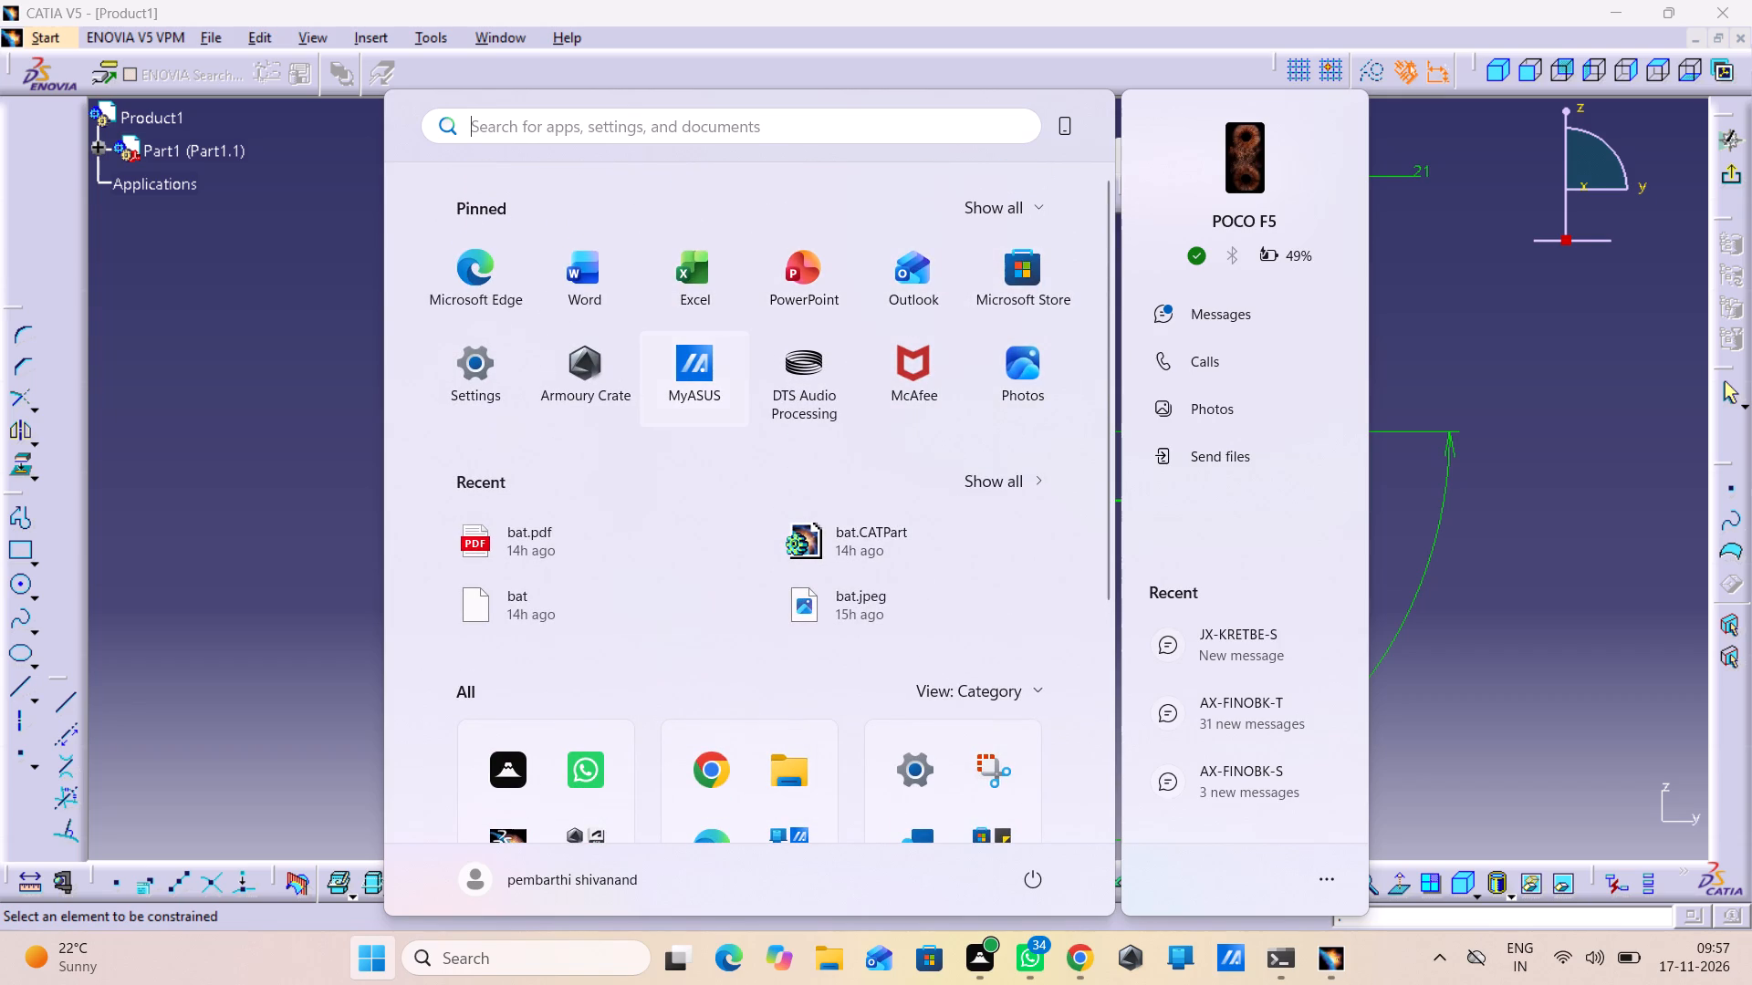
pyautogui.scroll(-2, 746, 540)
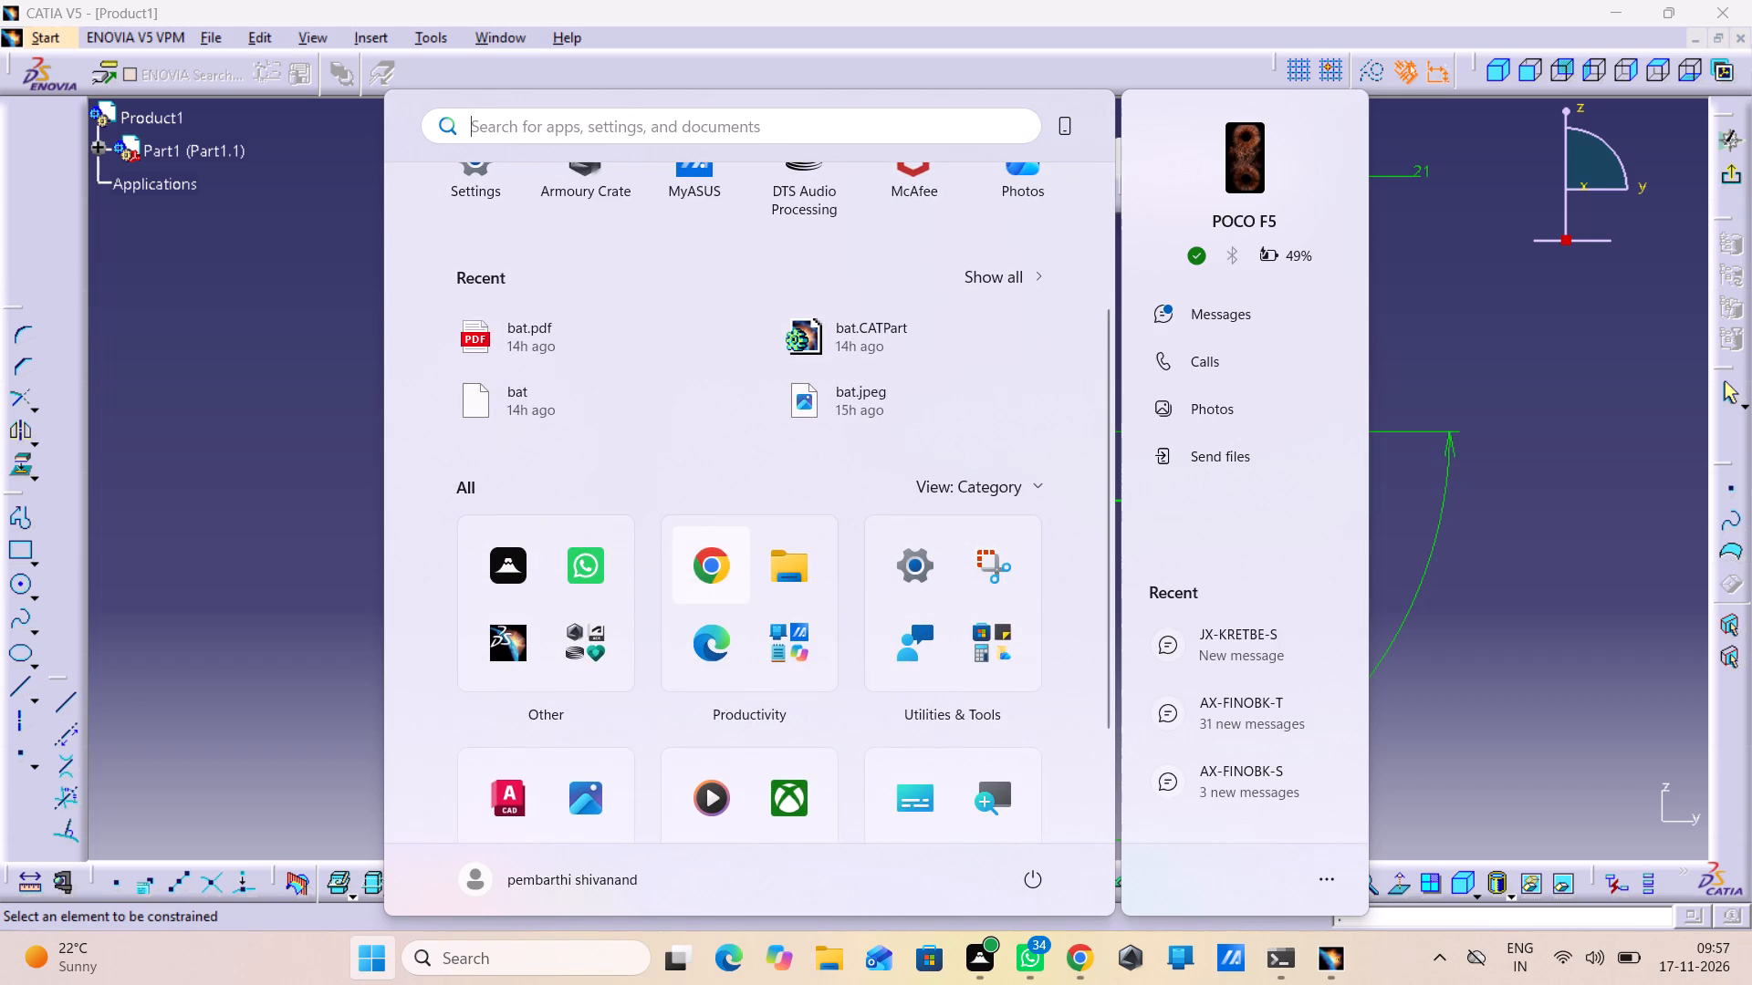
pyautogui.click(987, 655)
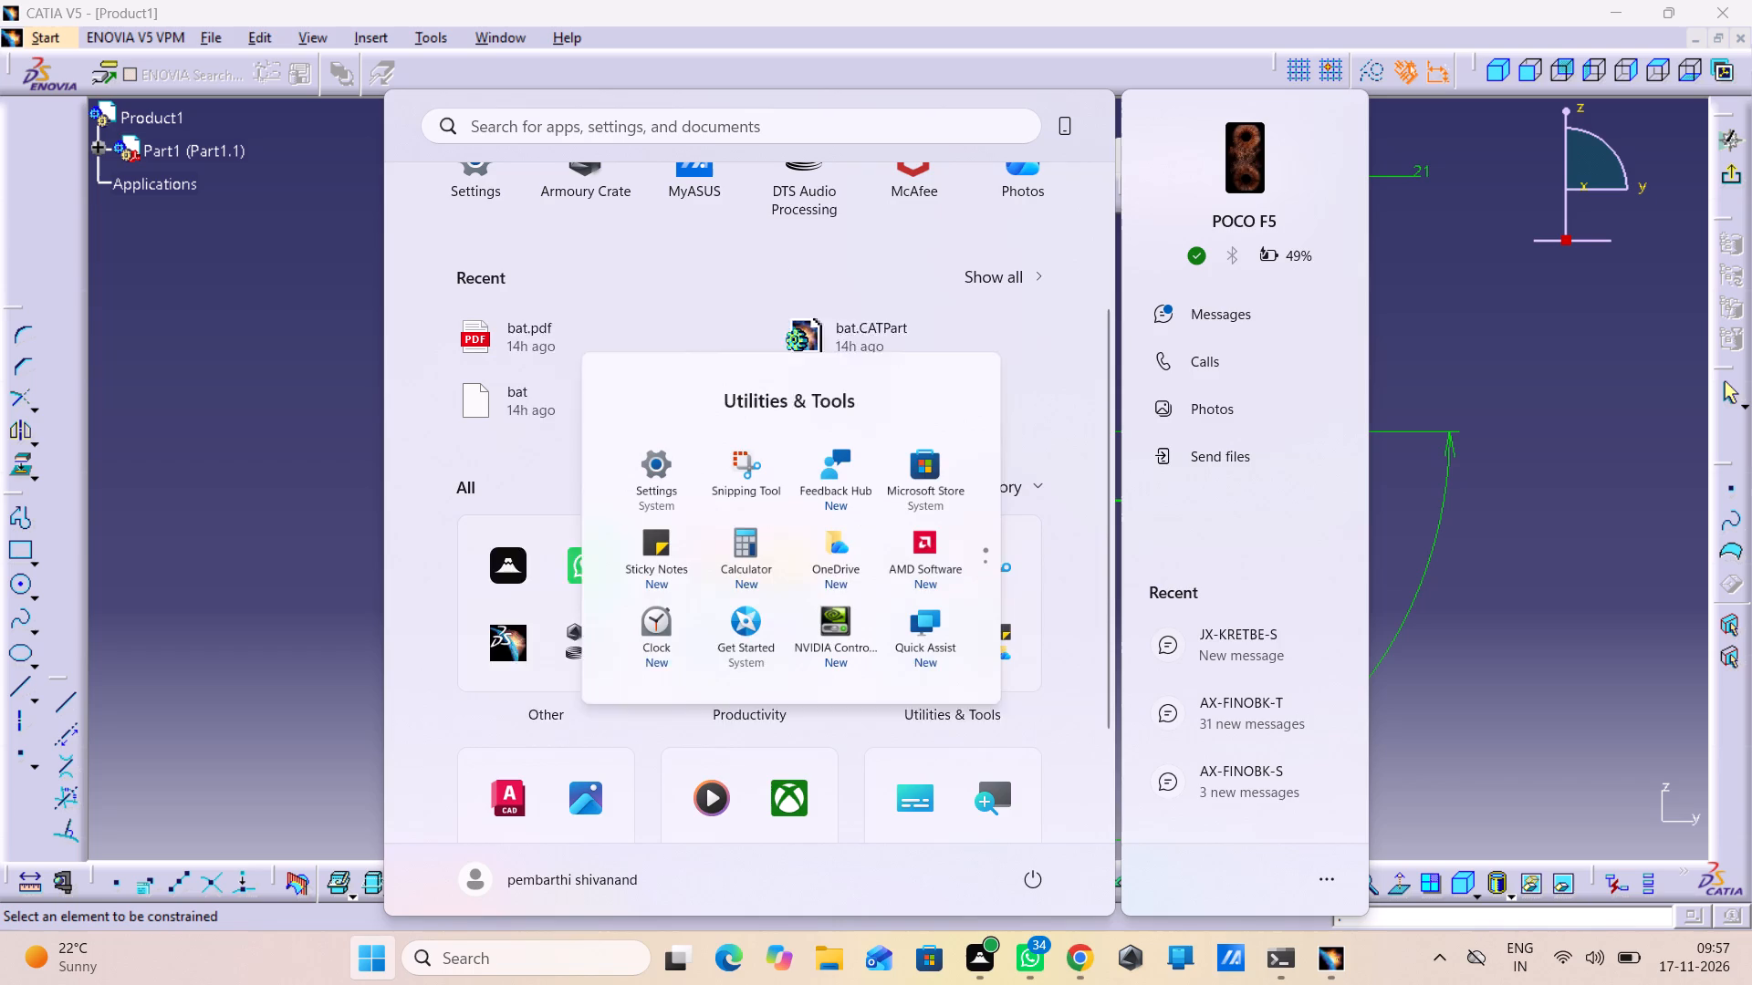
pyautogui.click(705, 538)
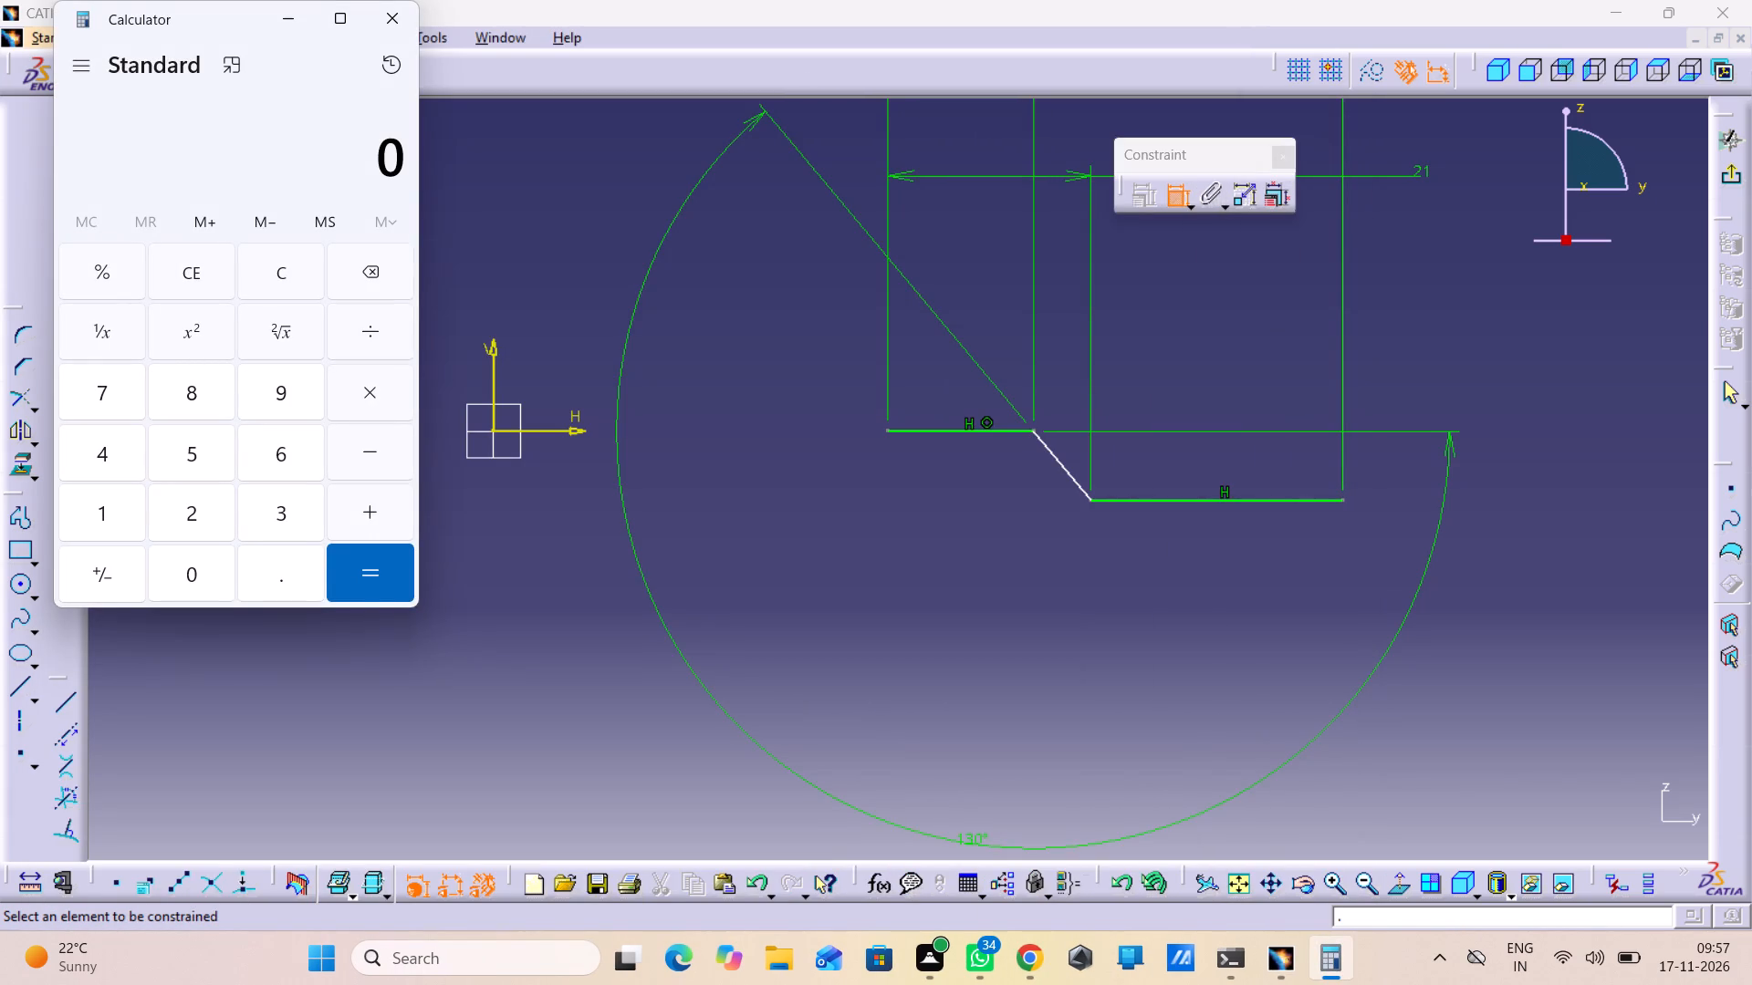
pyautogui.click(304, 272)
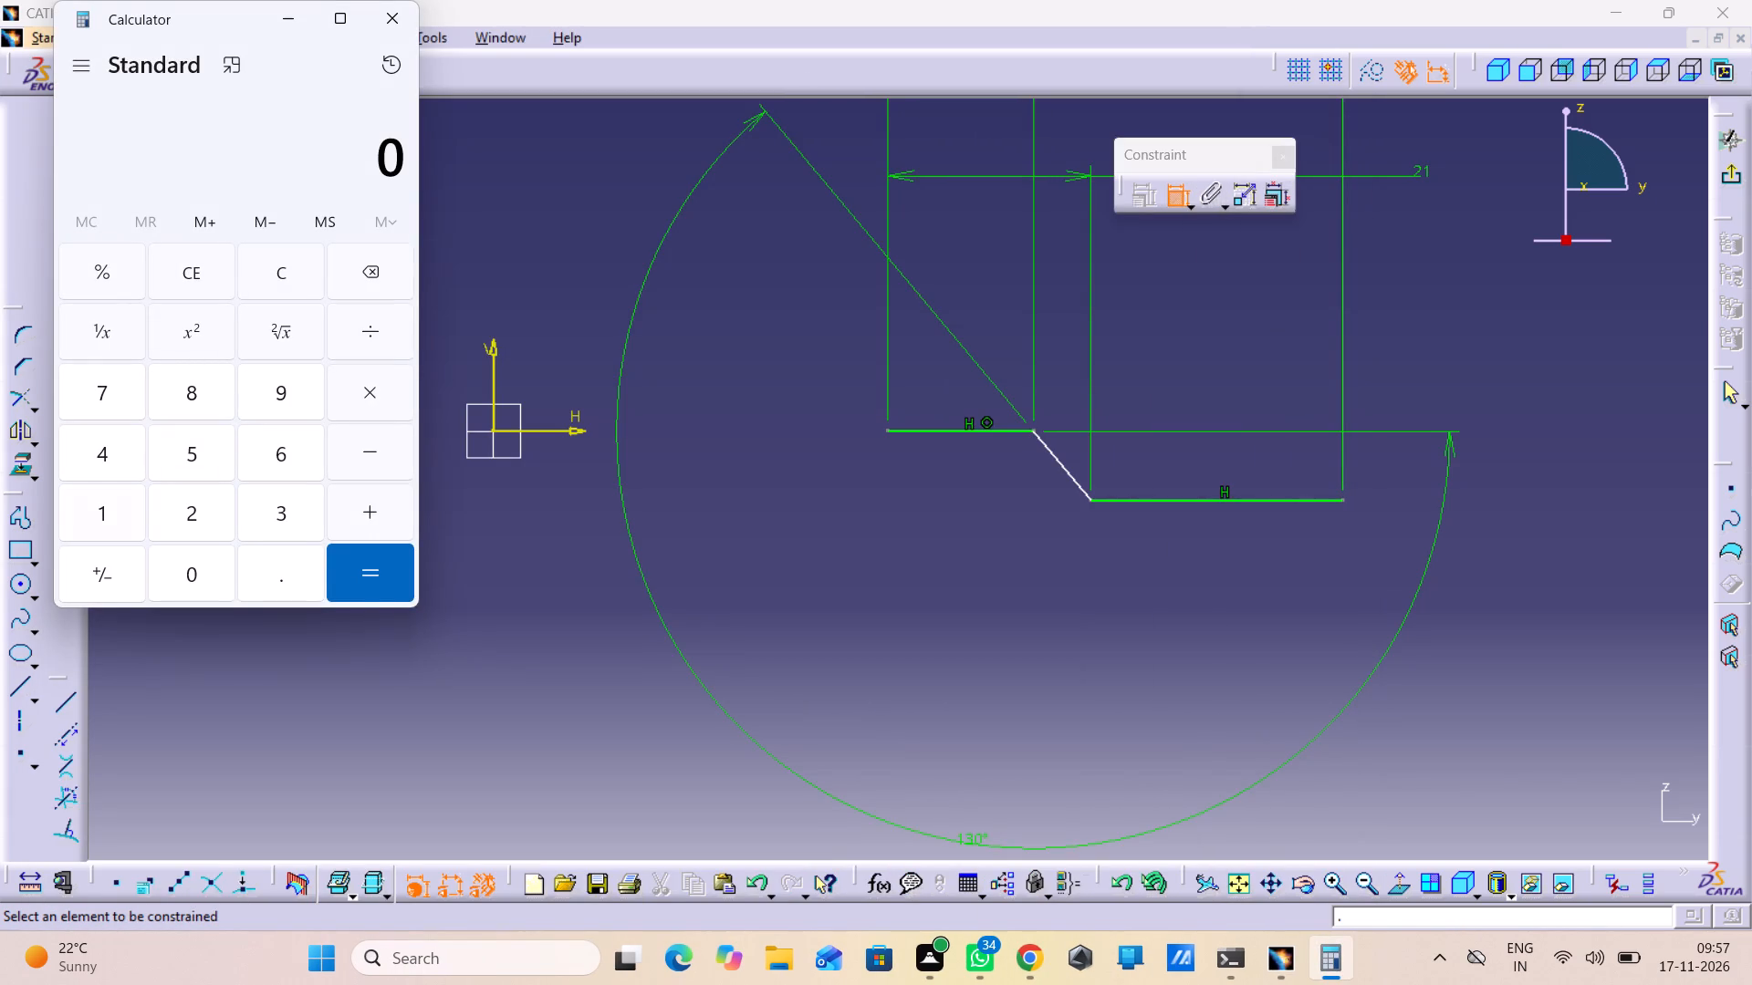
pyautogui.click(201, 524)
pyautogui.click(100, 516)
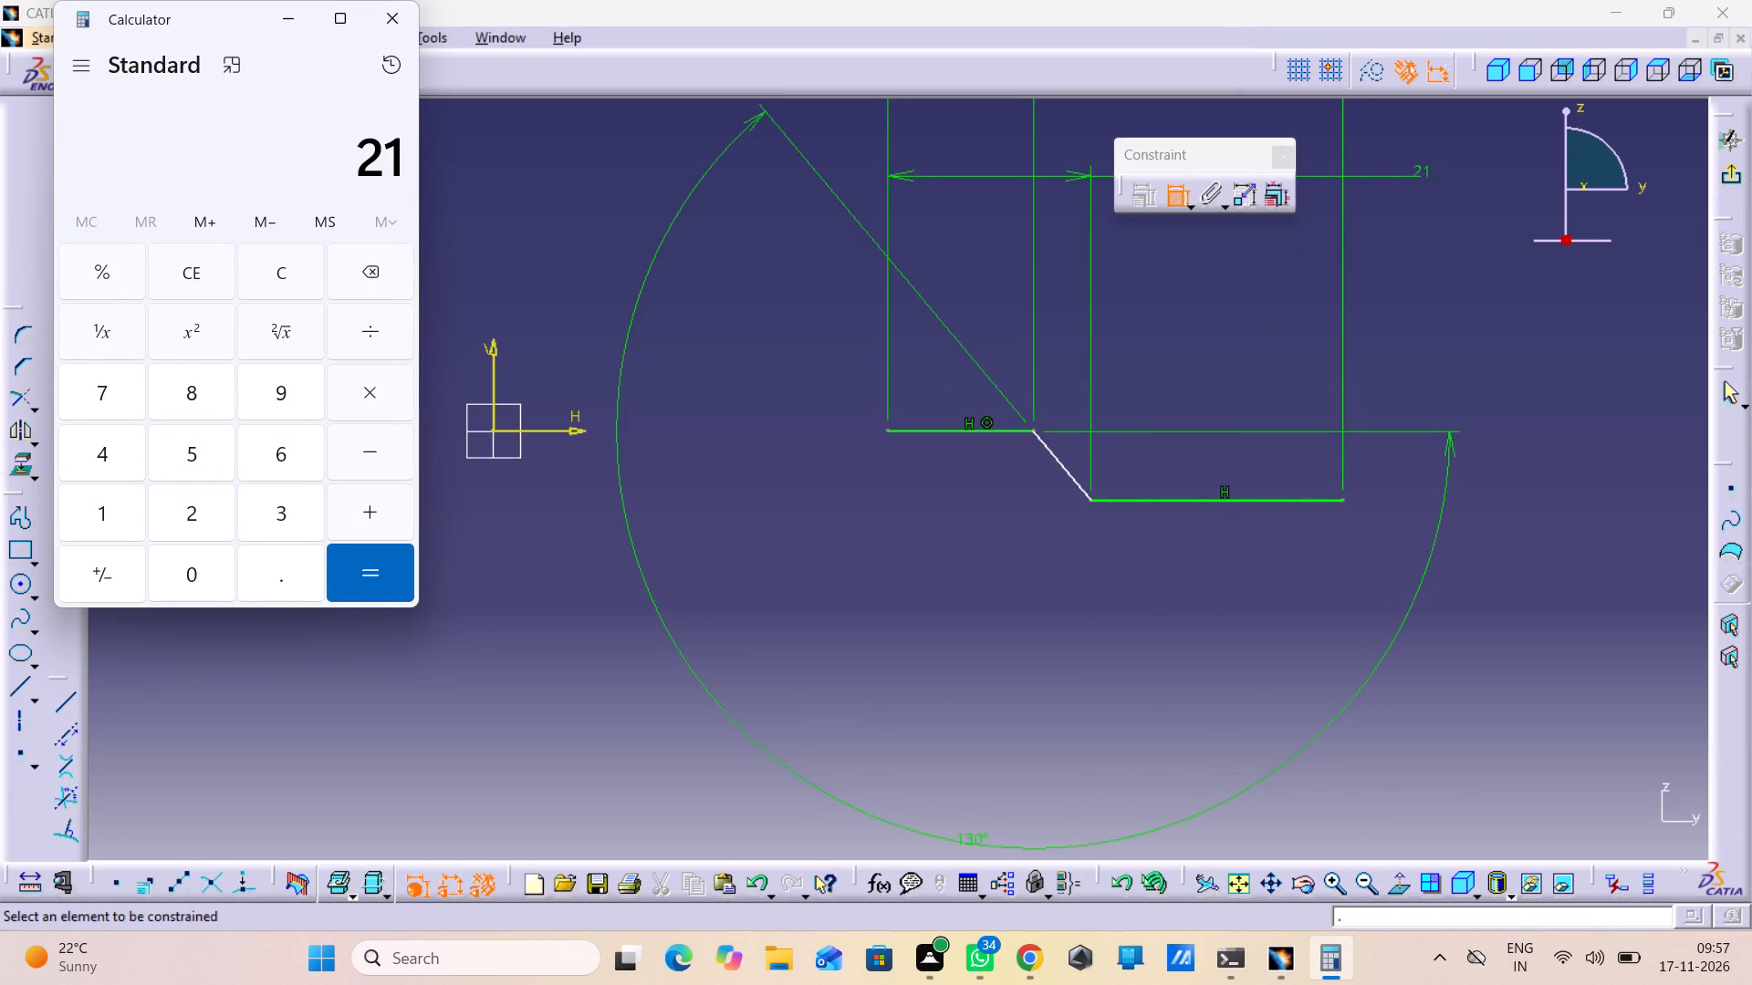
pyautogui.click(382, 449)
pyautogui.click(108, 509)
pyautogui.click(193, 447)
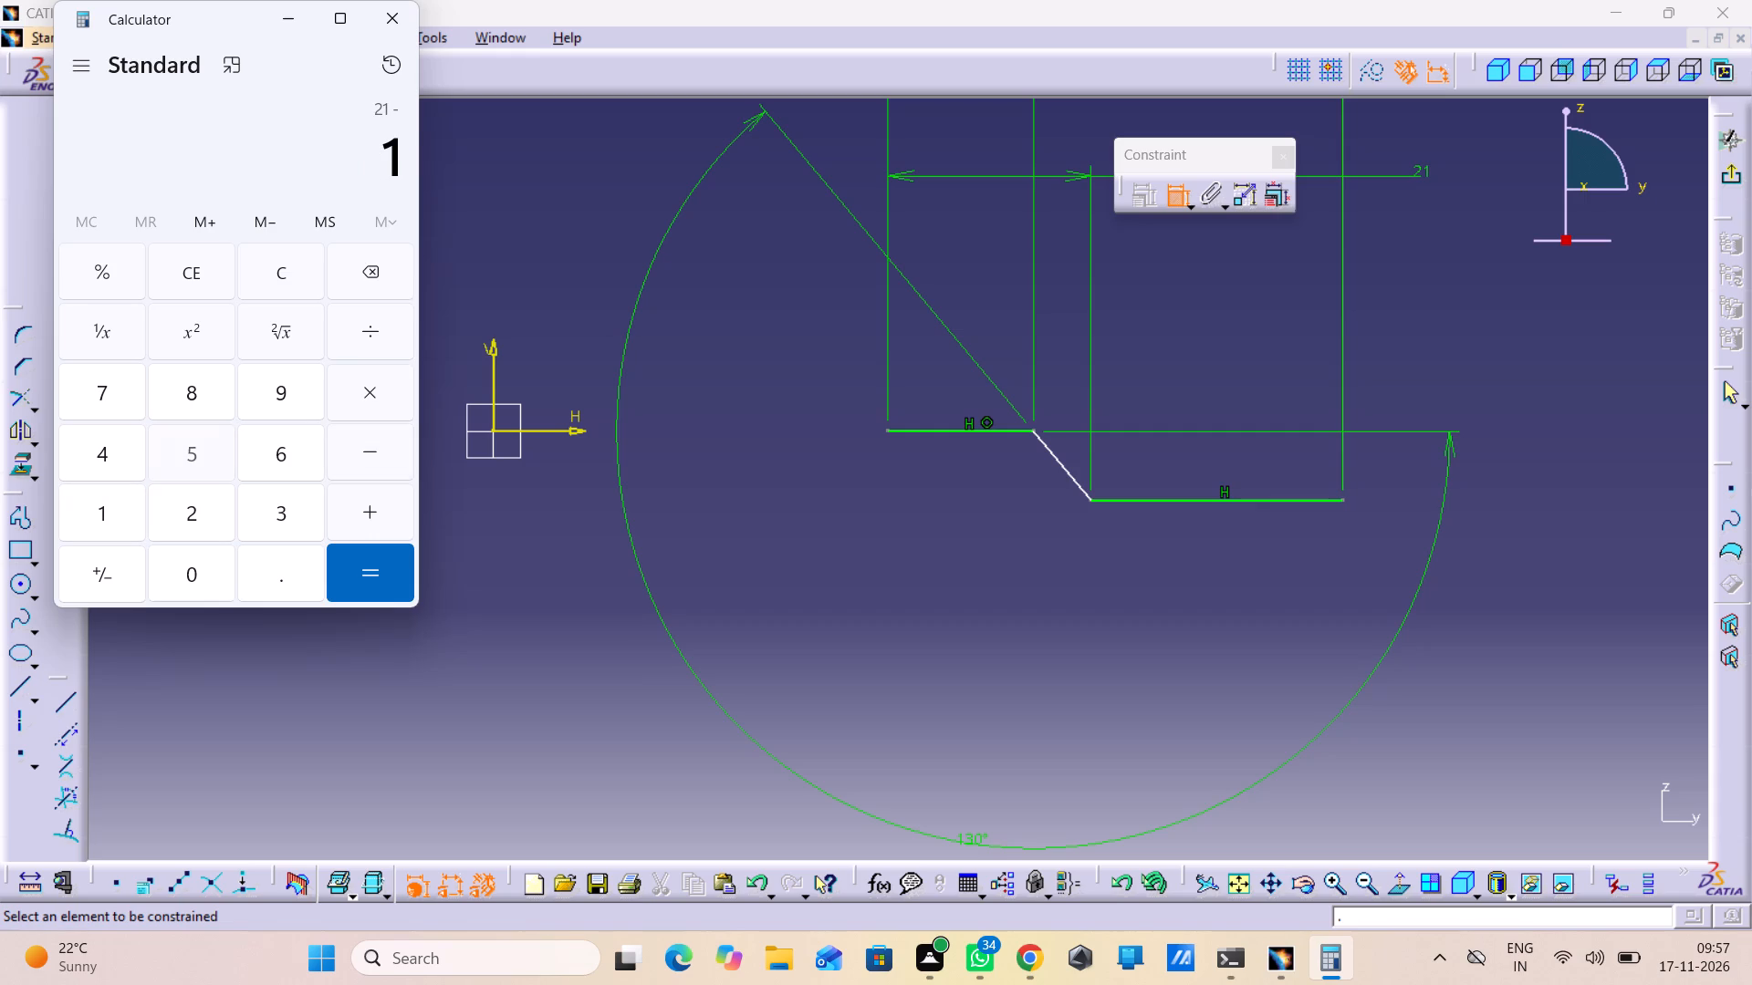
pyautogui.click(374, 580)
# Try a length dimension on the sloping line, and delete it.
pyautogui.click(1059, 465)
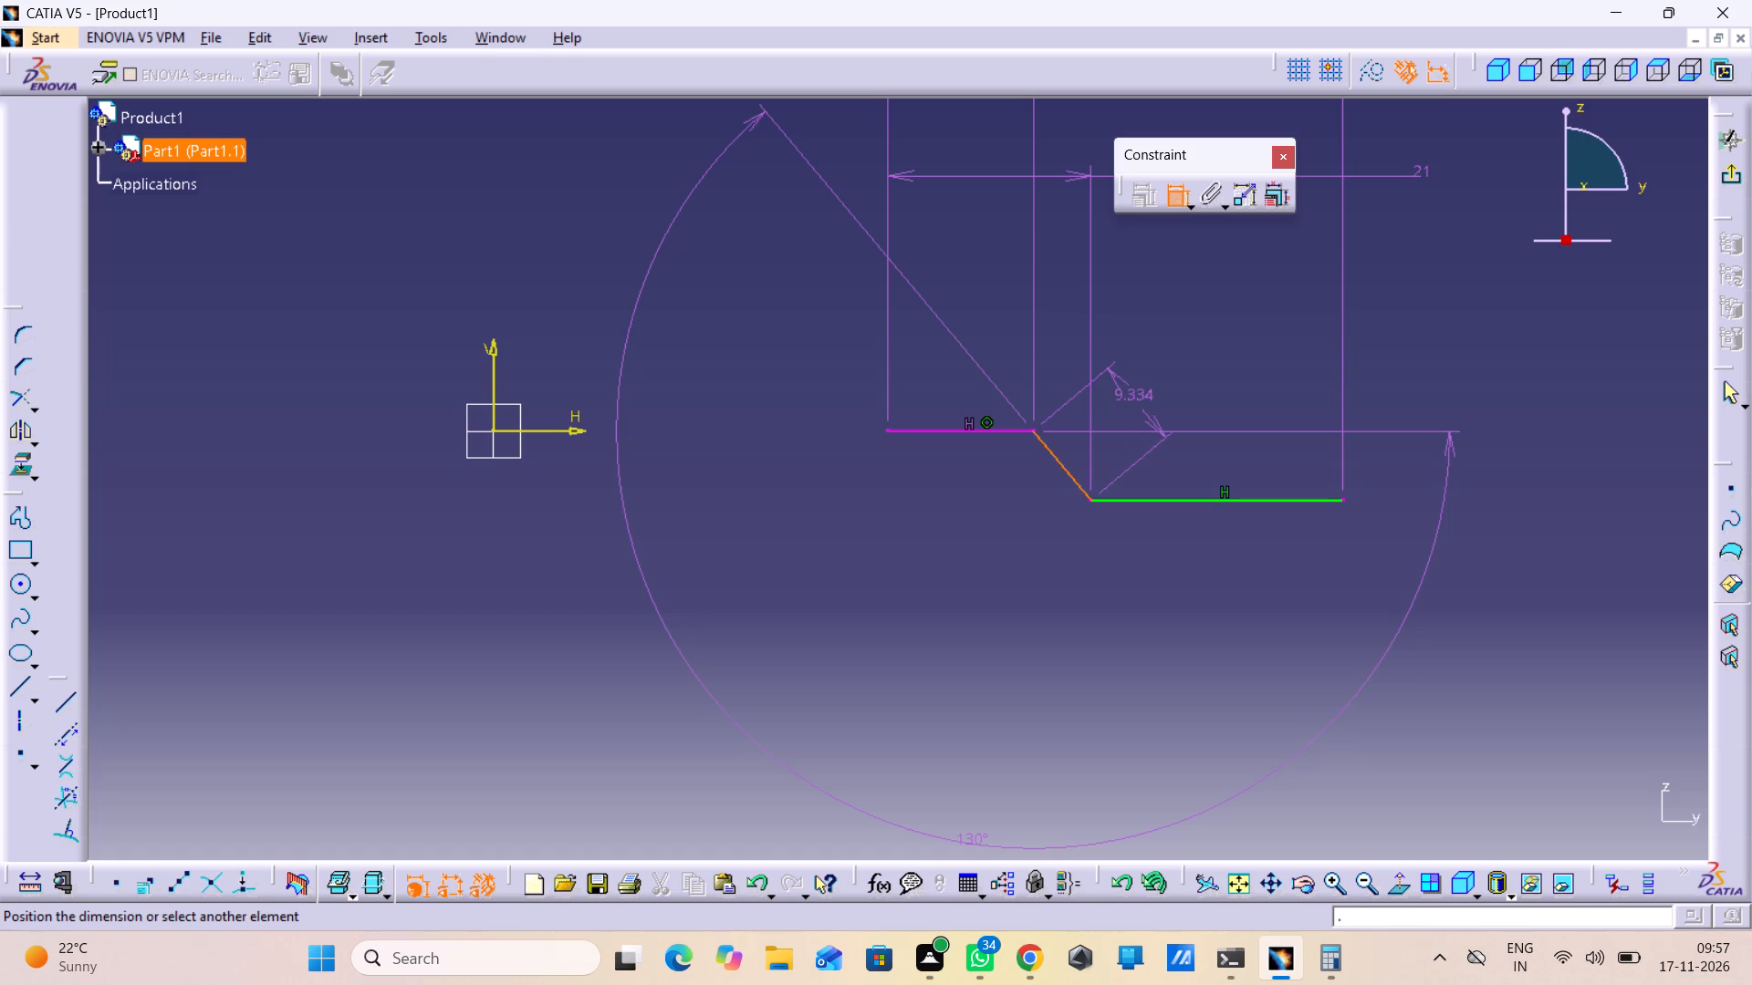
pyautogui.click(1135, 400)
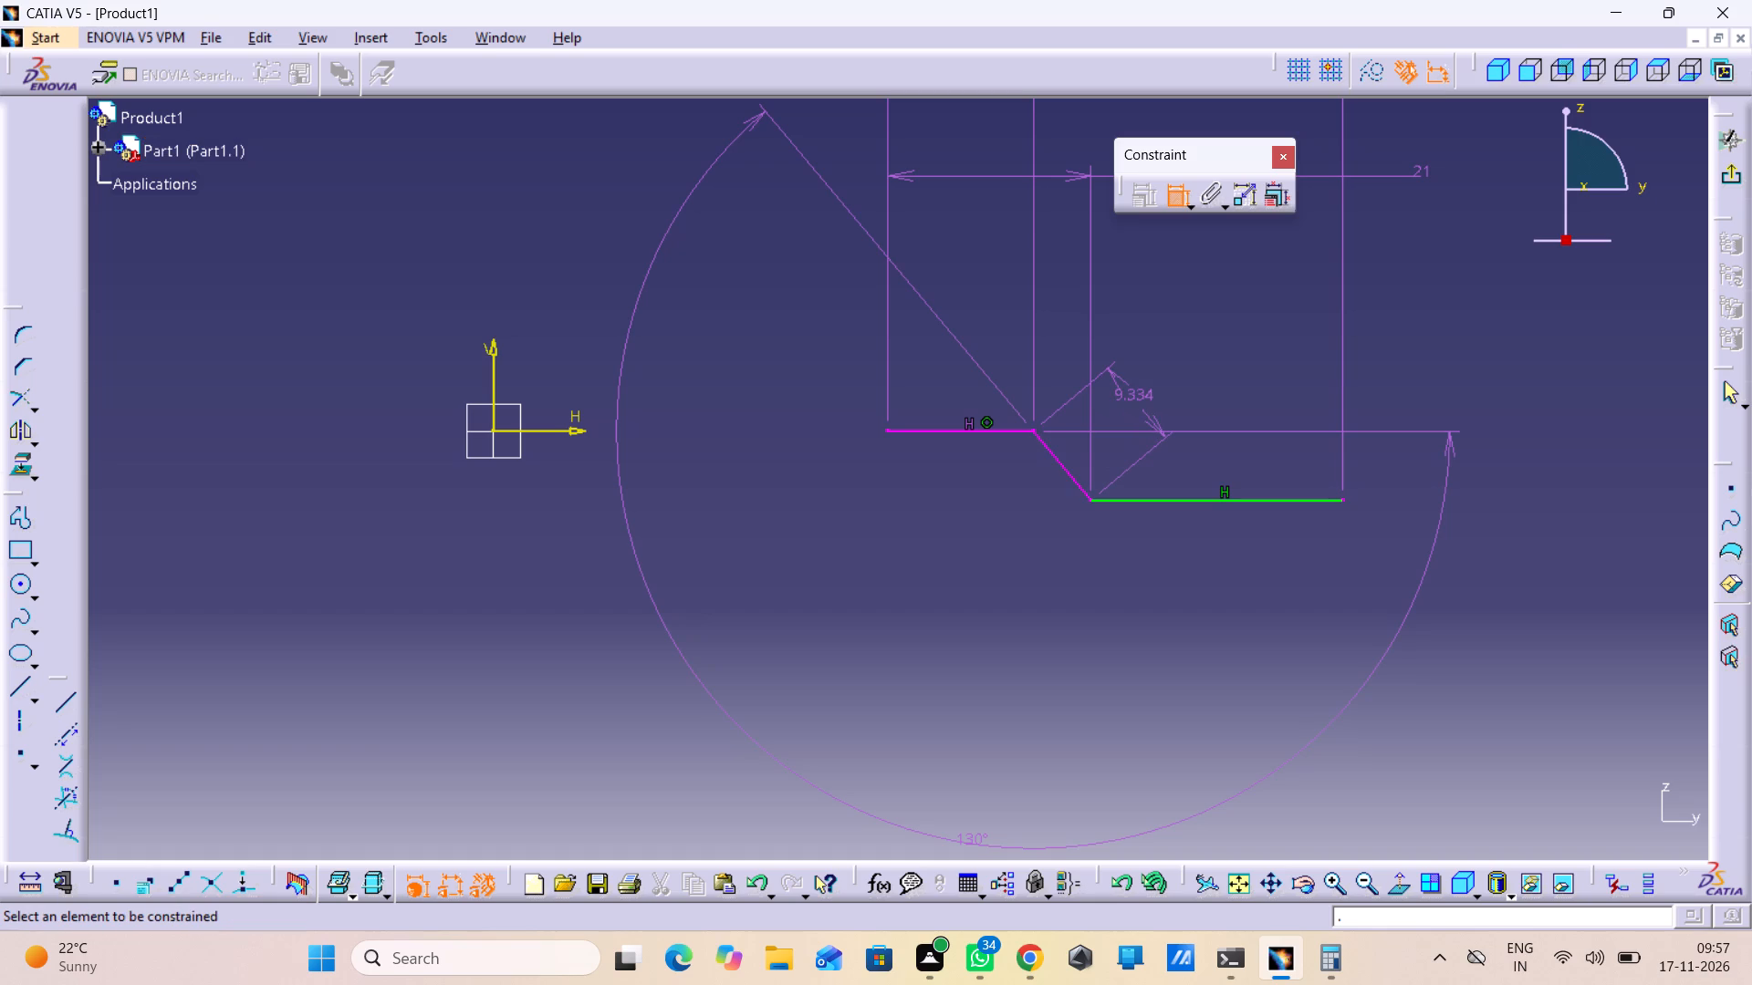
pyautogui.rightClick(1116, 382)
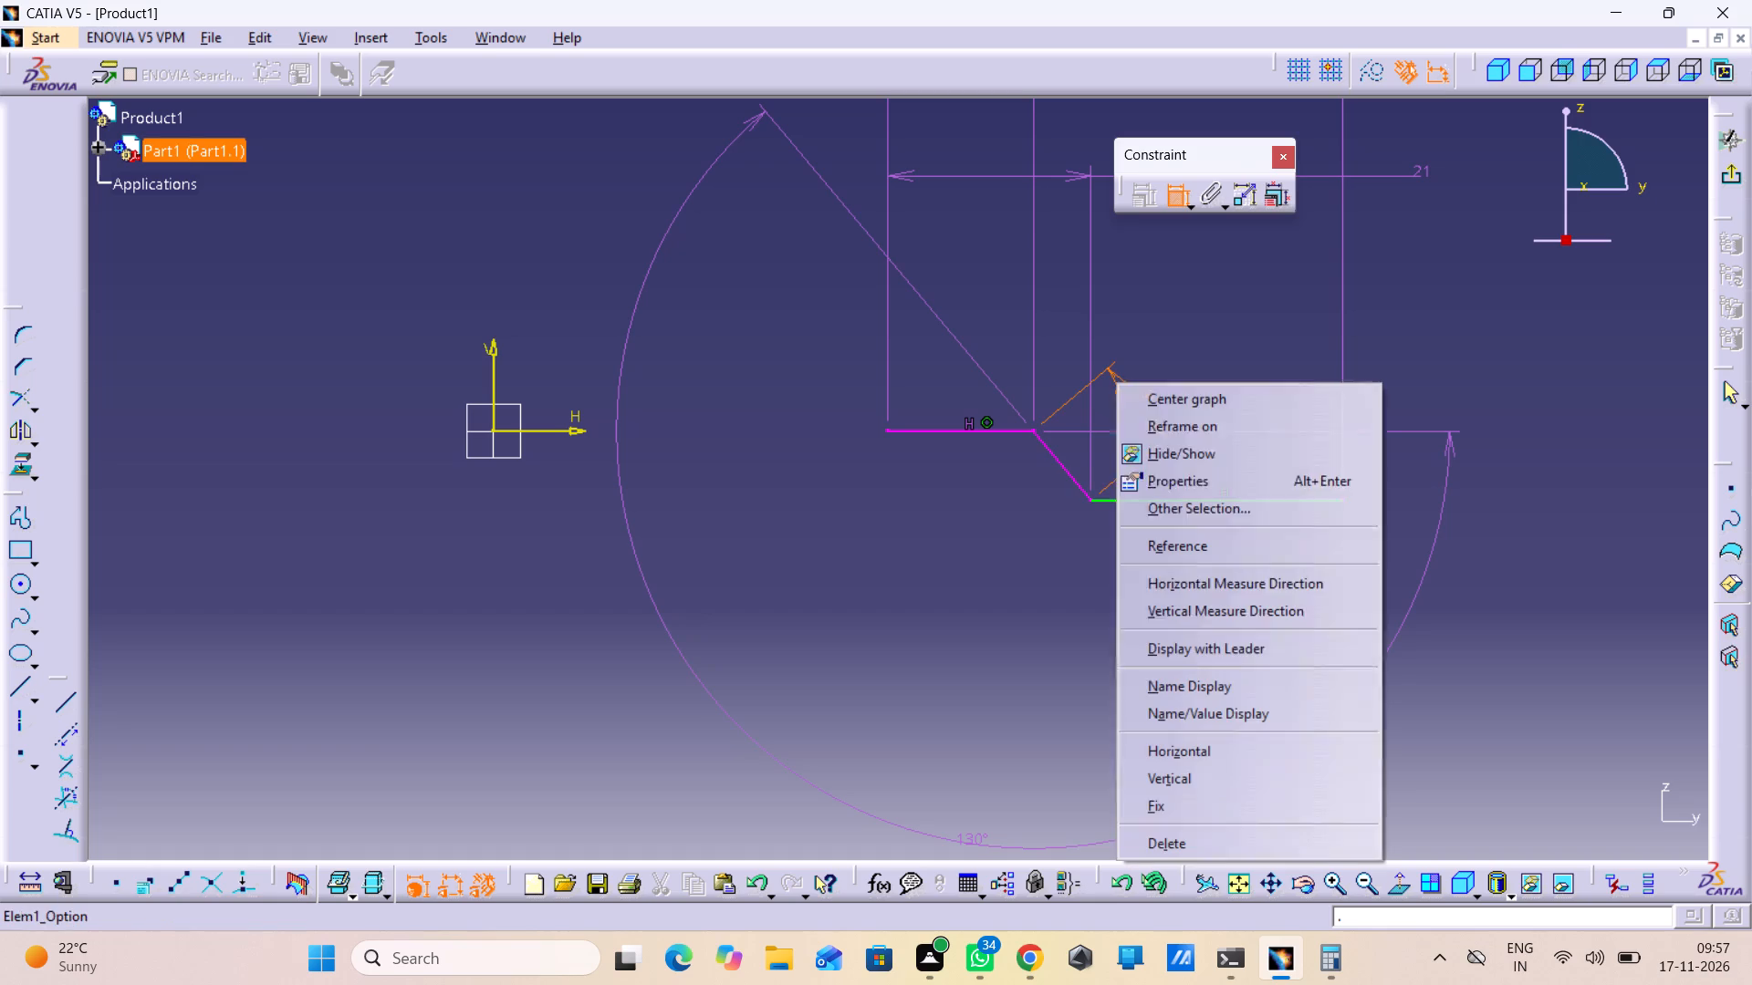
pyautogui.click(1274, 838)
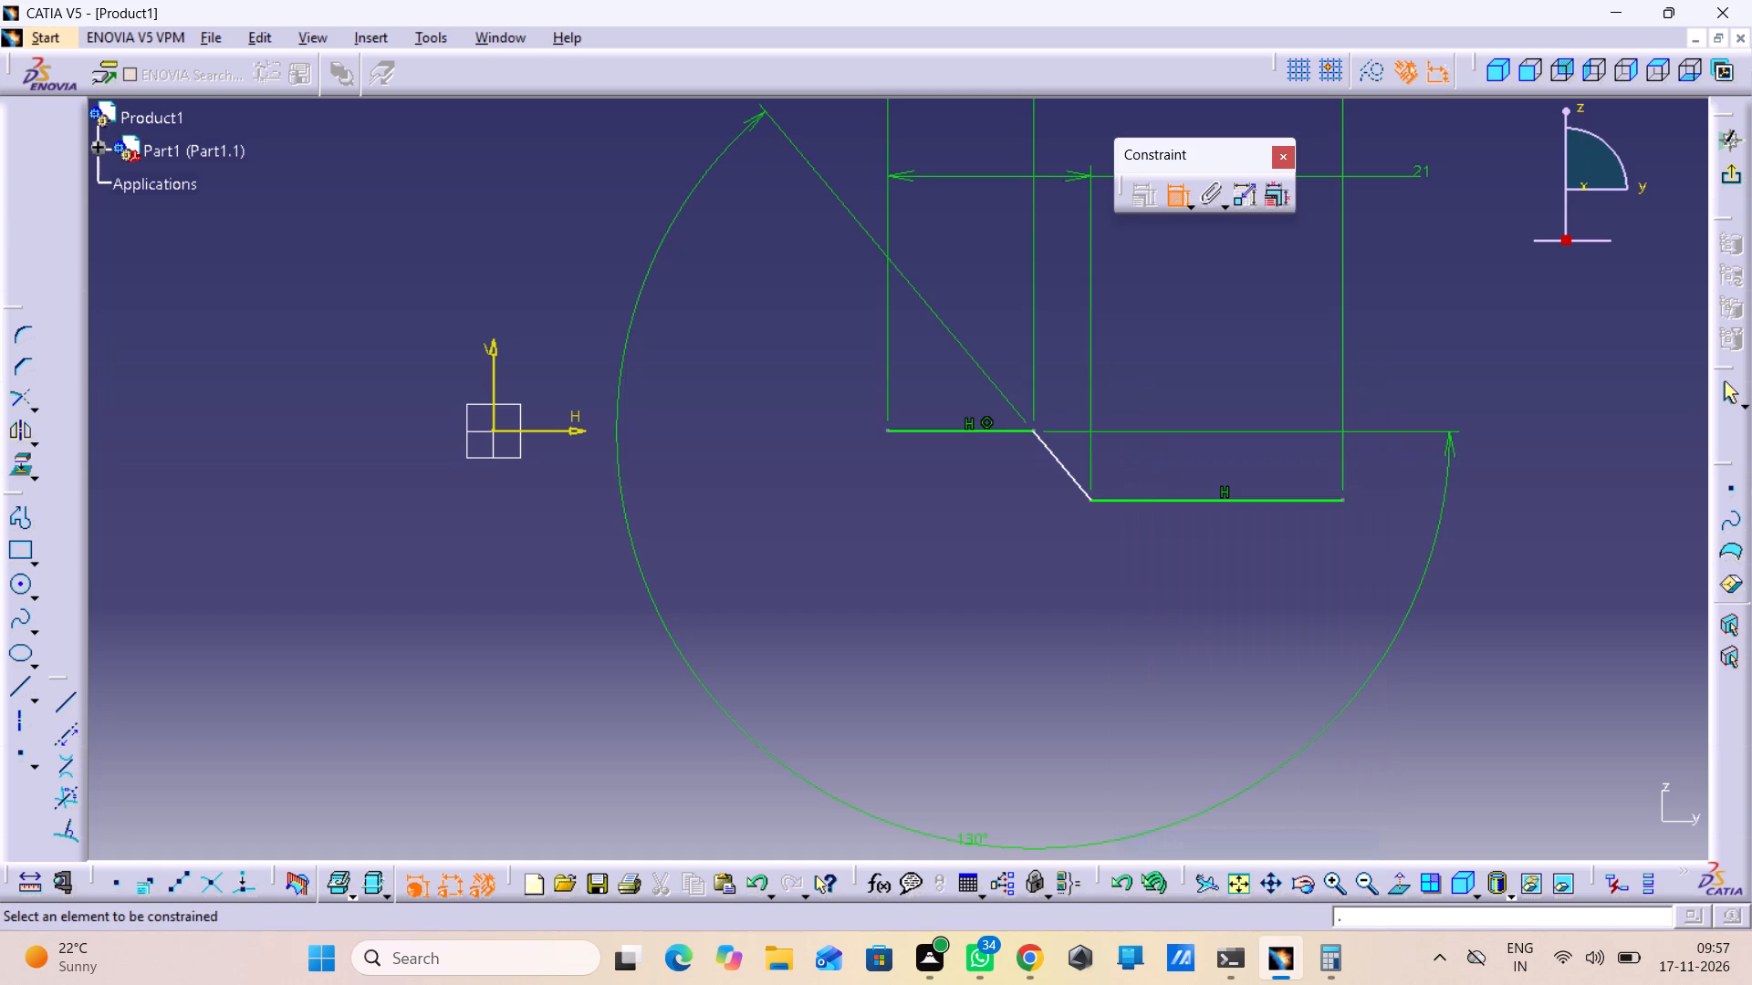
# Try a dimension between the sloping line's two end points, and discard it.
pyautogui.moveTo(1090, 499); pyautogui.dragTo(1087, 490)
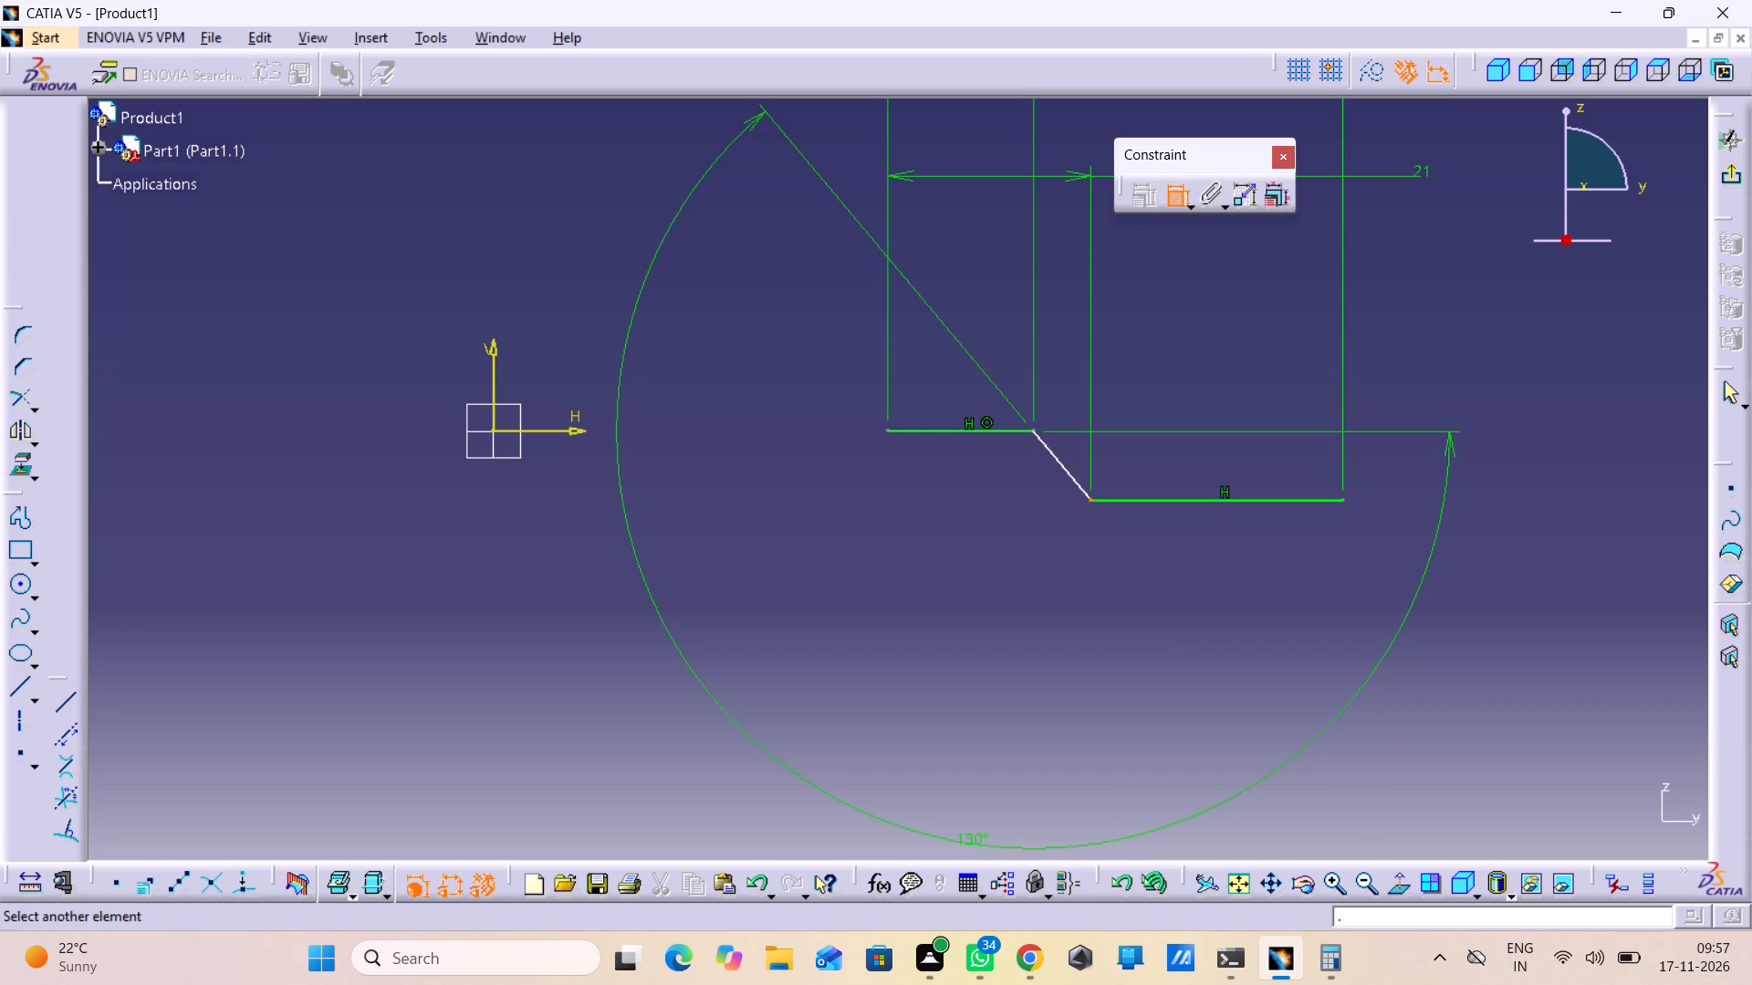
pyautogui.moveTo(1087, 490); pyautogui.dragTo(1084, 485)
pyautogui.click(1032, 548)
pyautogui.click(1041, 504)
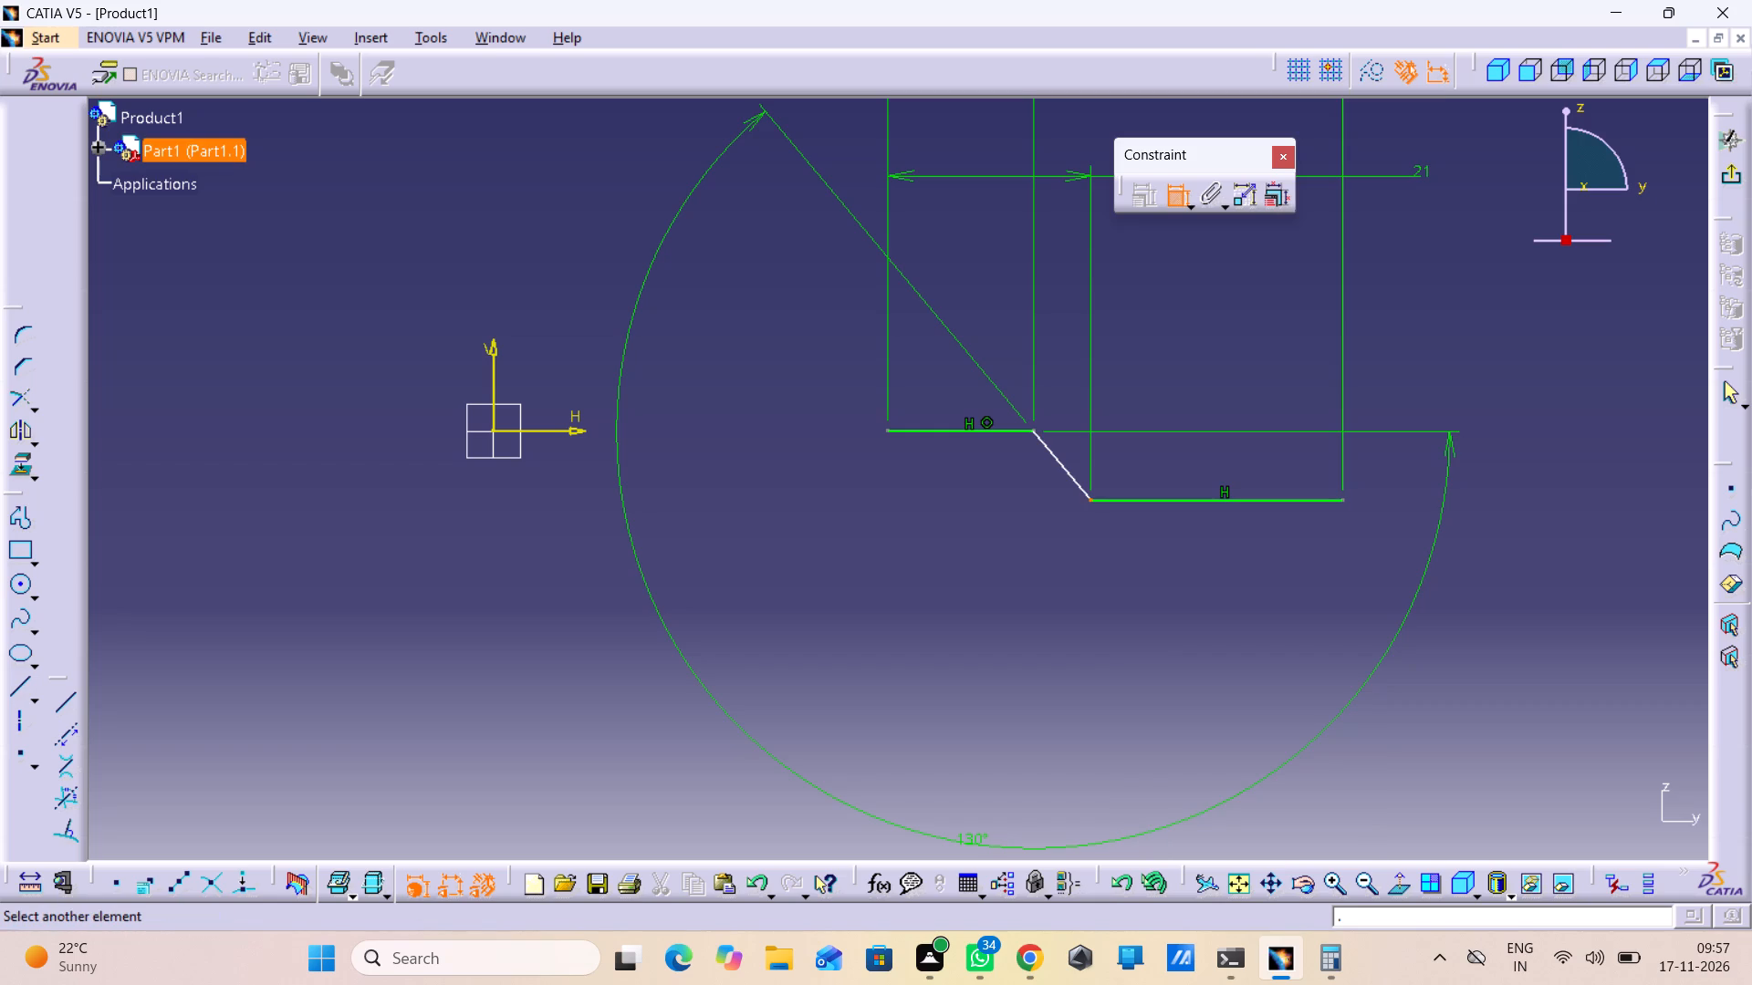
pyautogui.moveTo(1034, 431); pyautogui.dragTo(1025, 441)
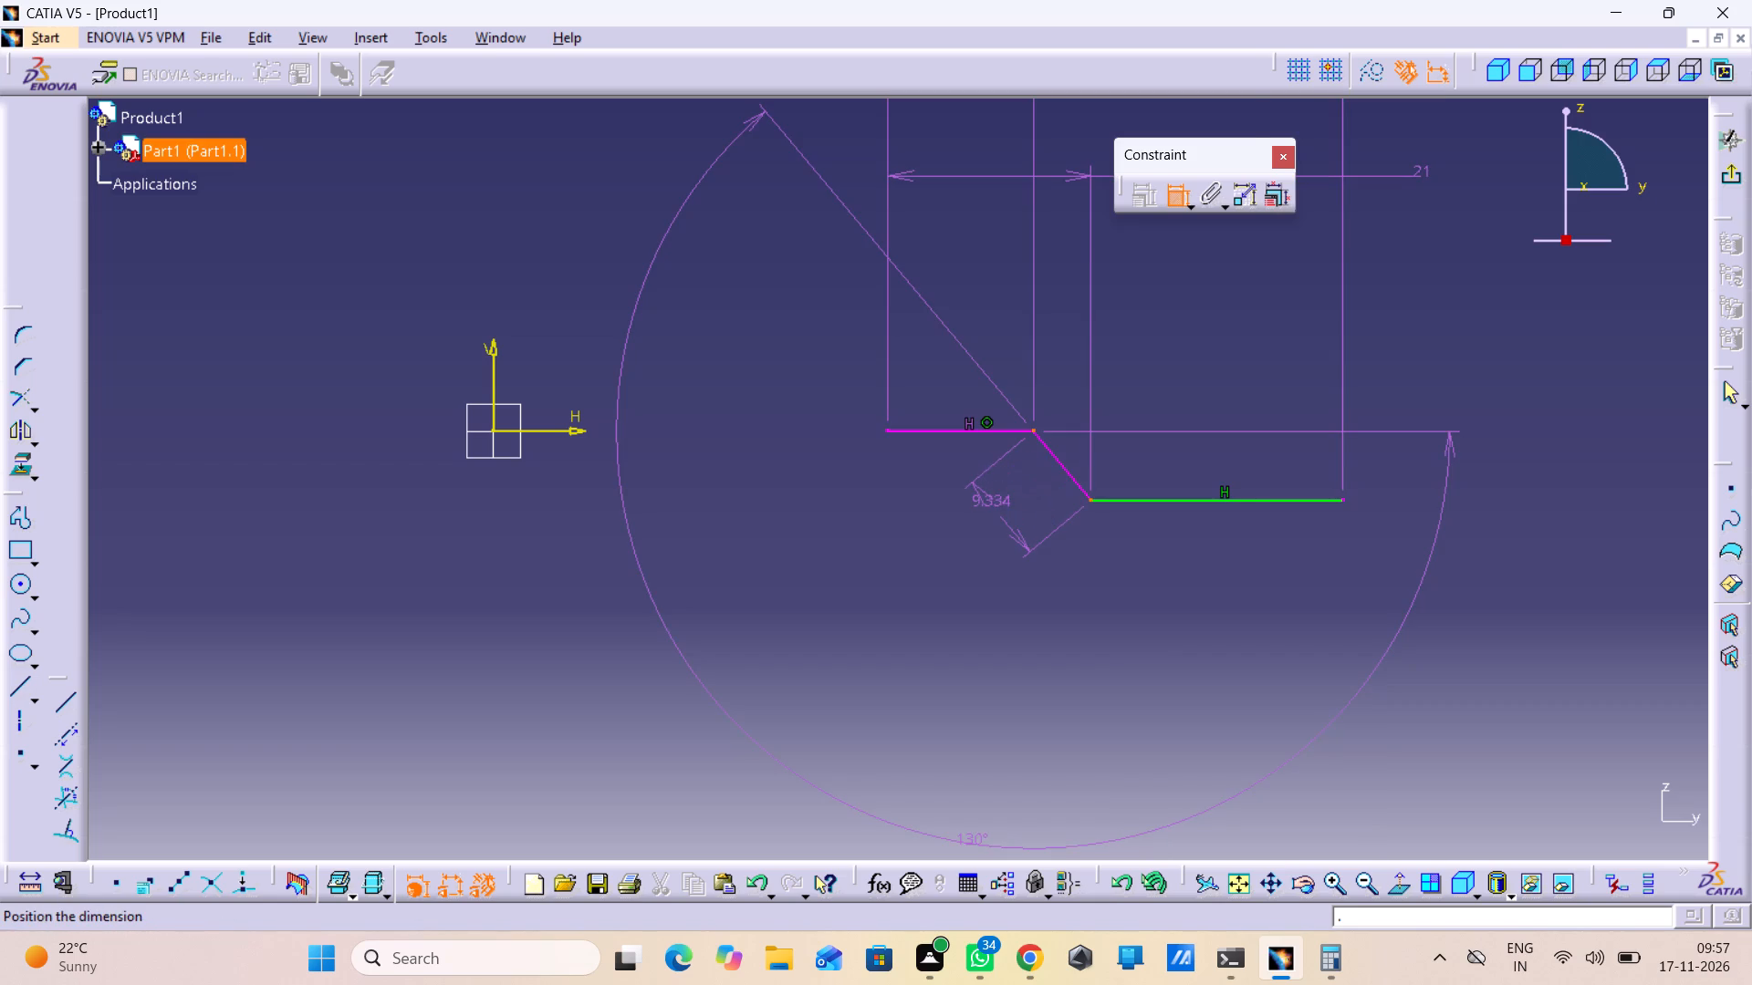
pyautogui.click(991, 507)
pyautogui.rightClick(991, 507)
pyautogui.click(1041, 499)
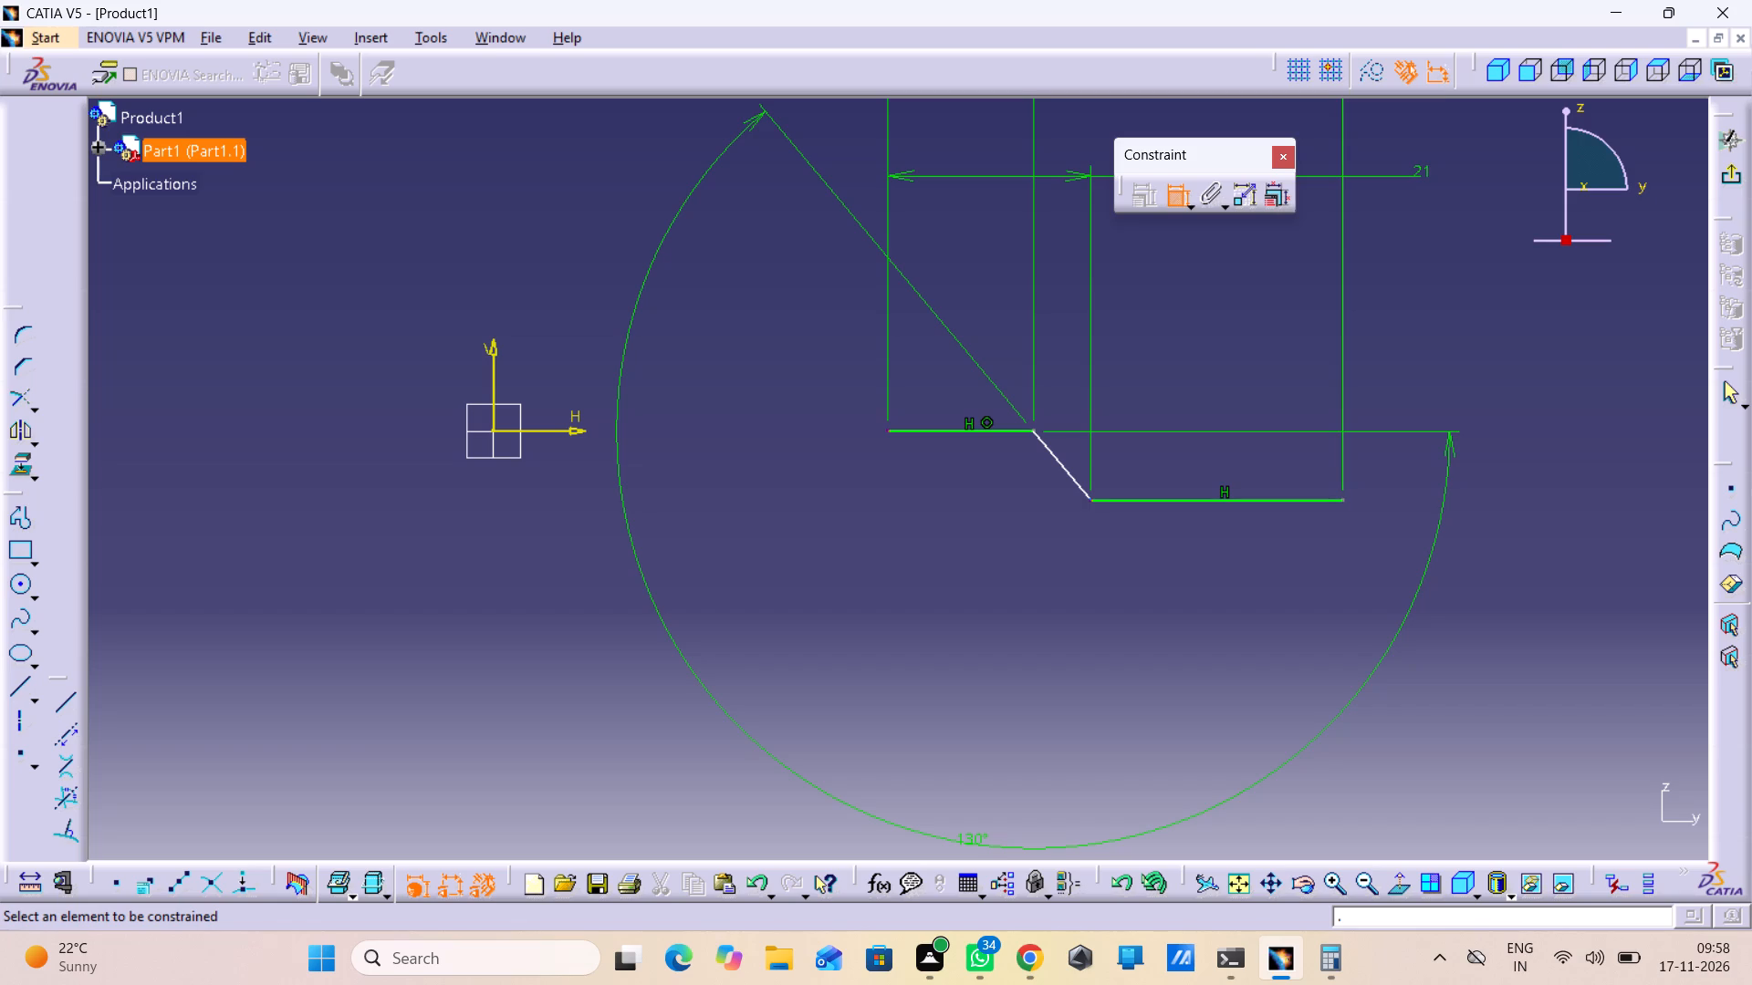
# Dimension the sloping line with a horizontal measure direction and place the dimension just below the profile.
pyautogui.click(1047, 453)
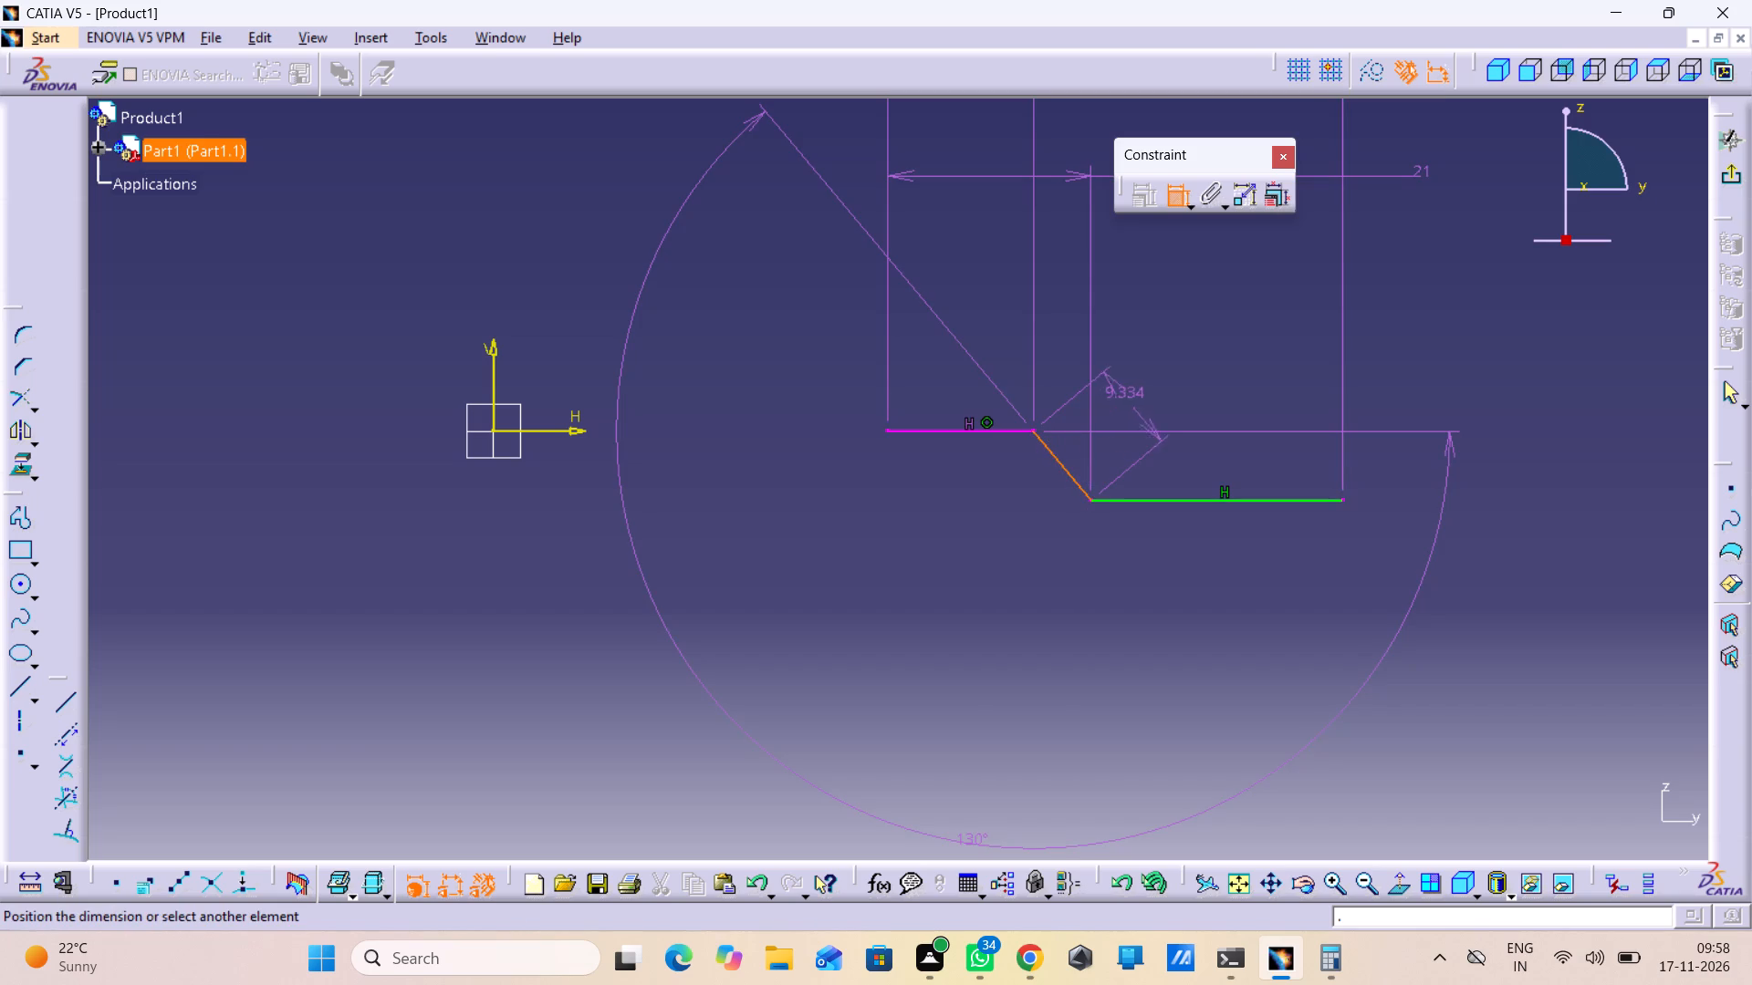
pyautogui.rightClick(1153, 366)
pyautogui.click(1203, 467)
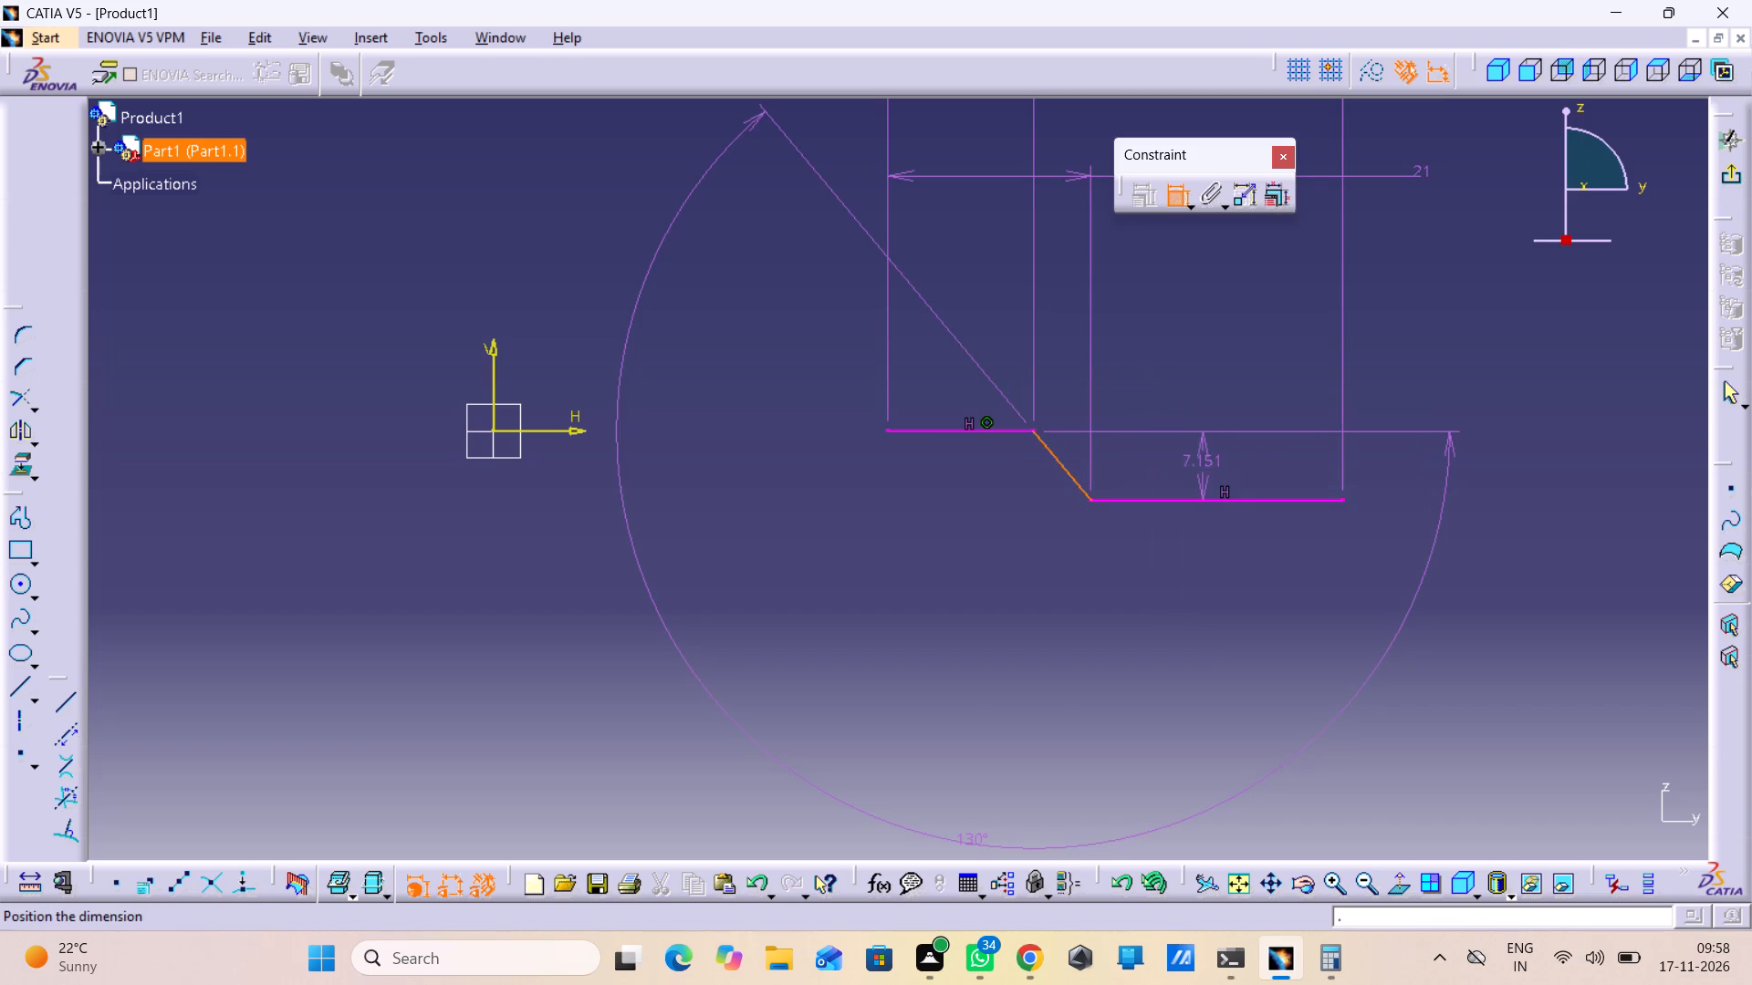
pyautogui.rightClick(1071, 451)
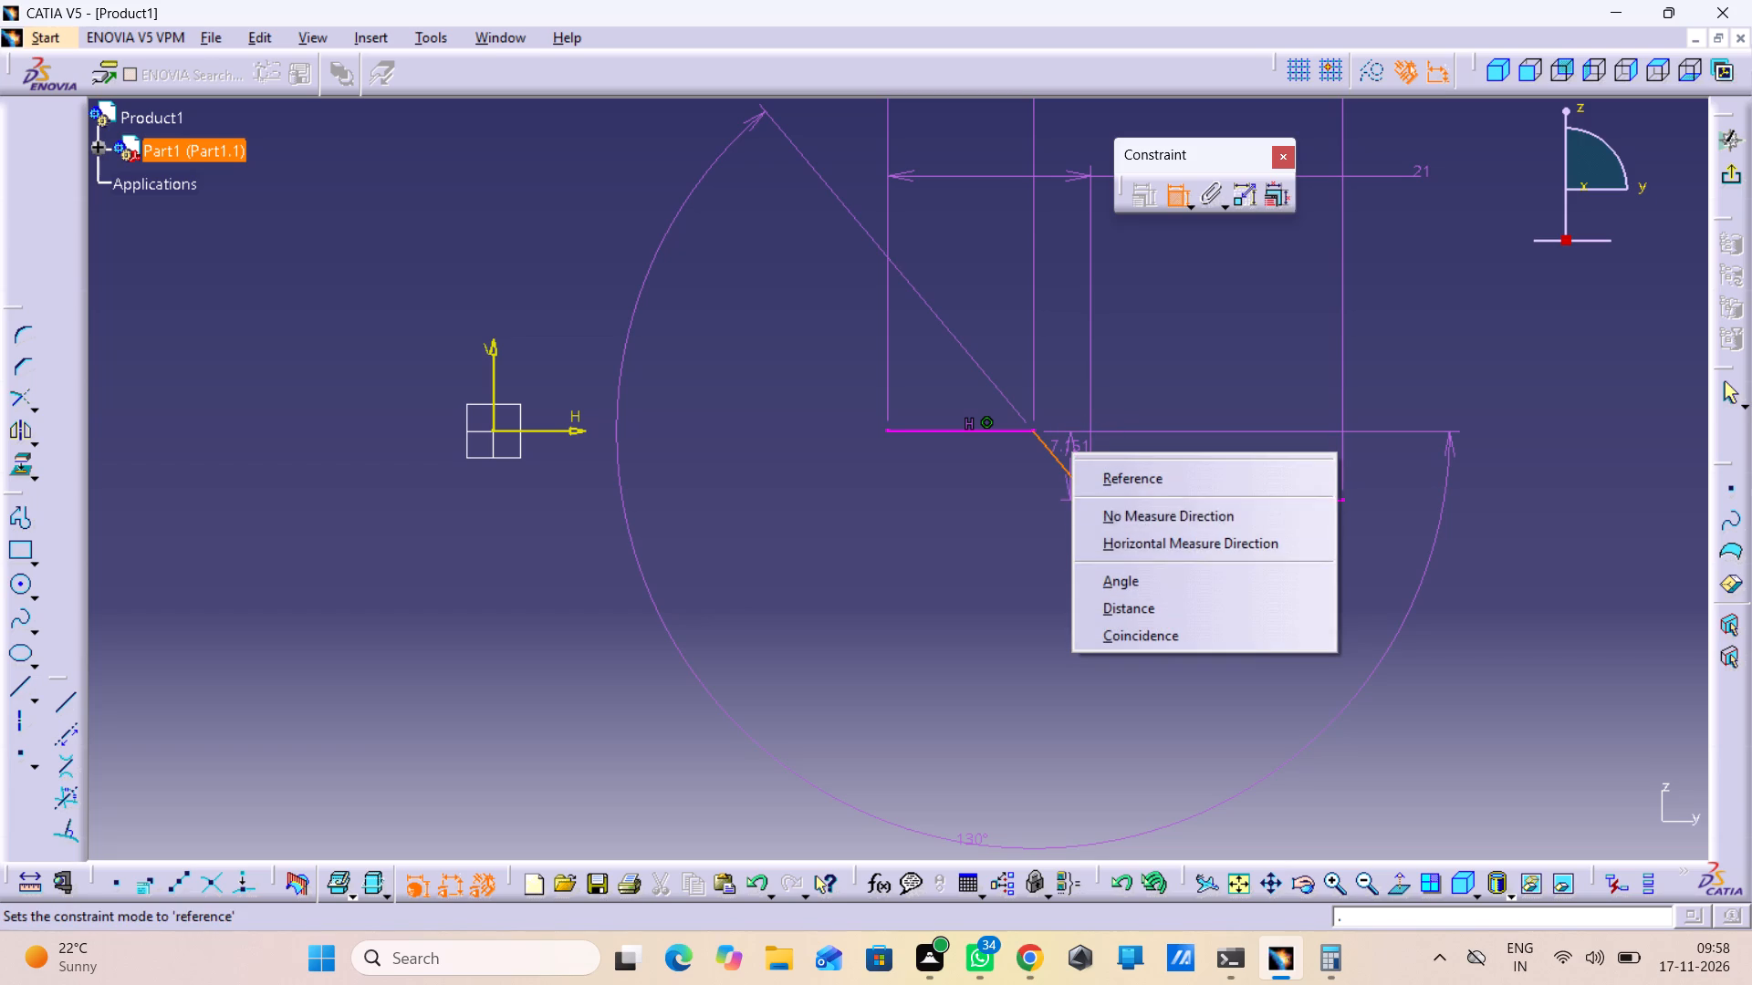
pyautogui.click(1159, 541)
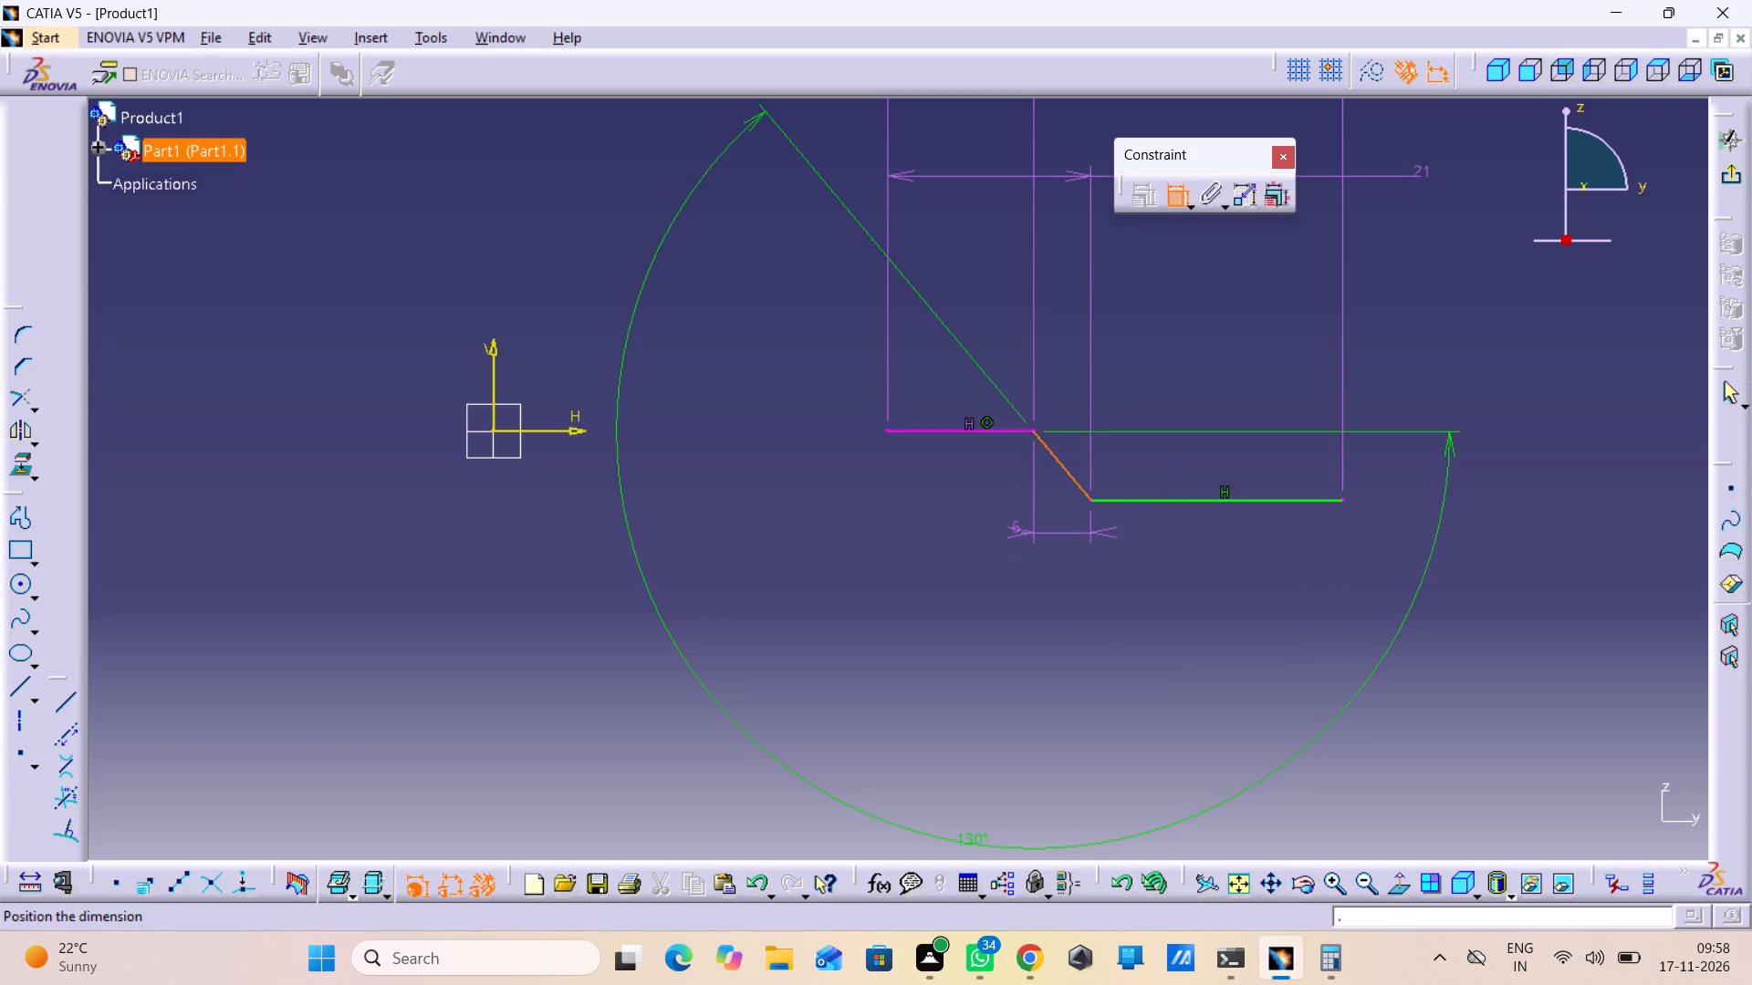
pyautogui.click(1017, 533)
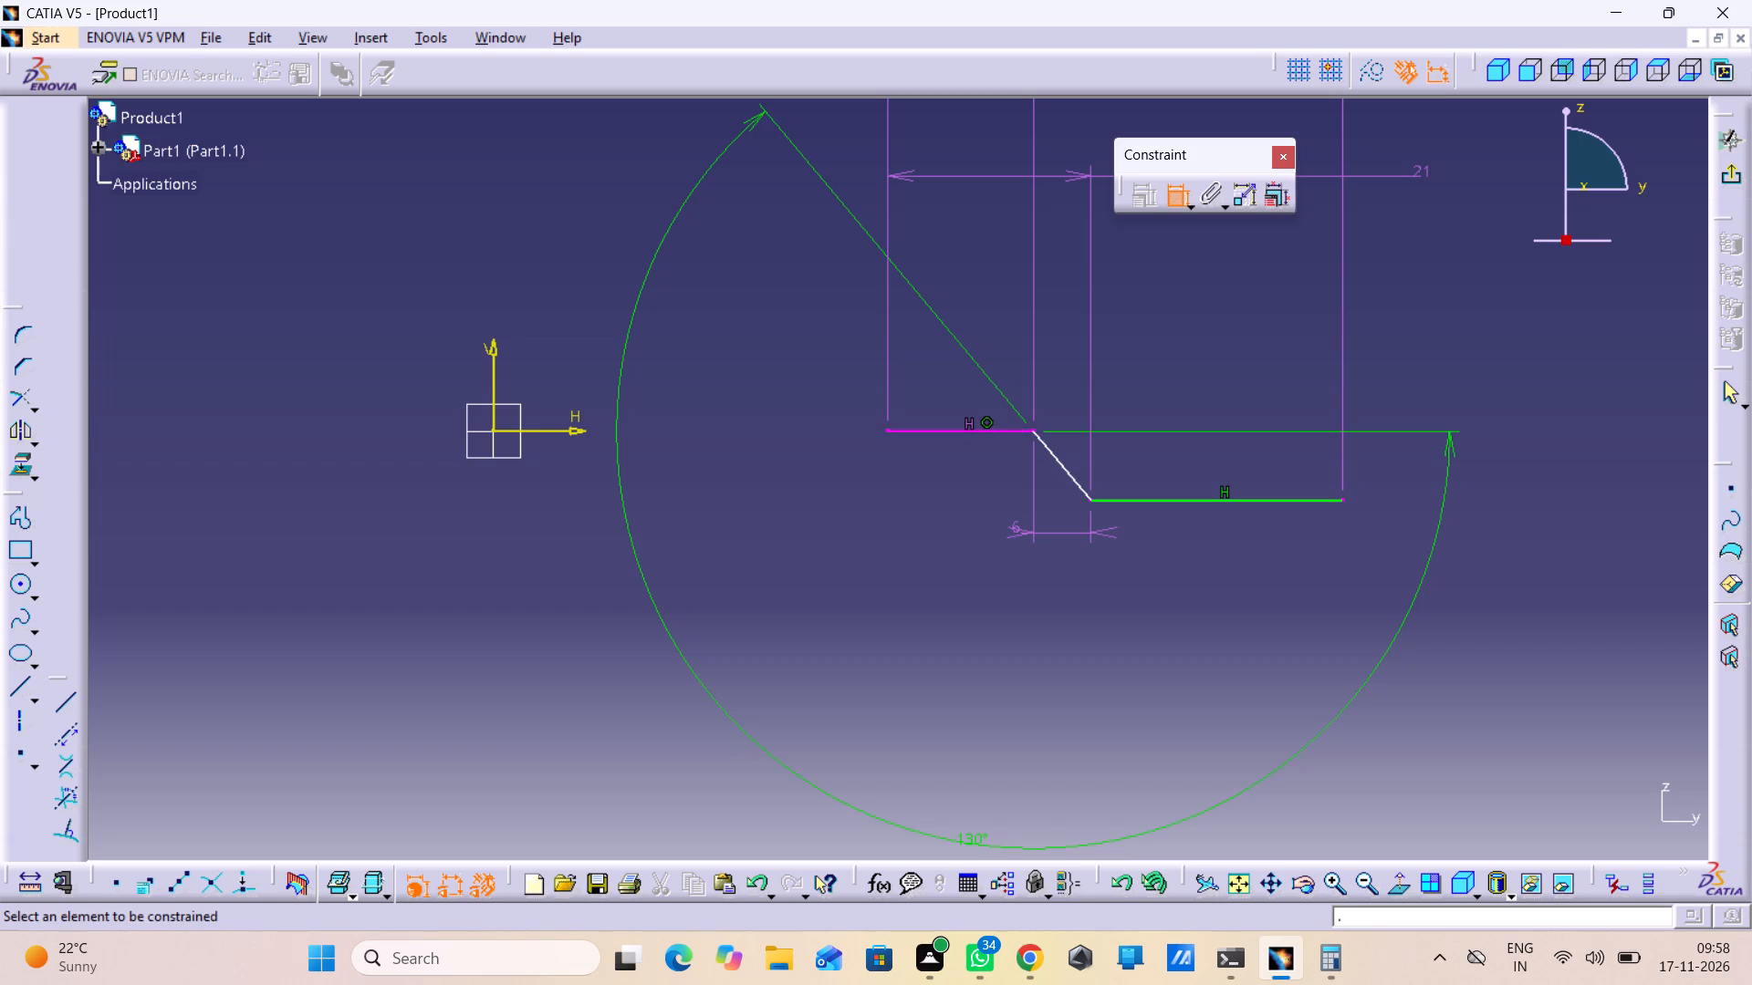
pyautogui.click(1016, 515)
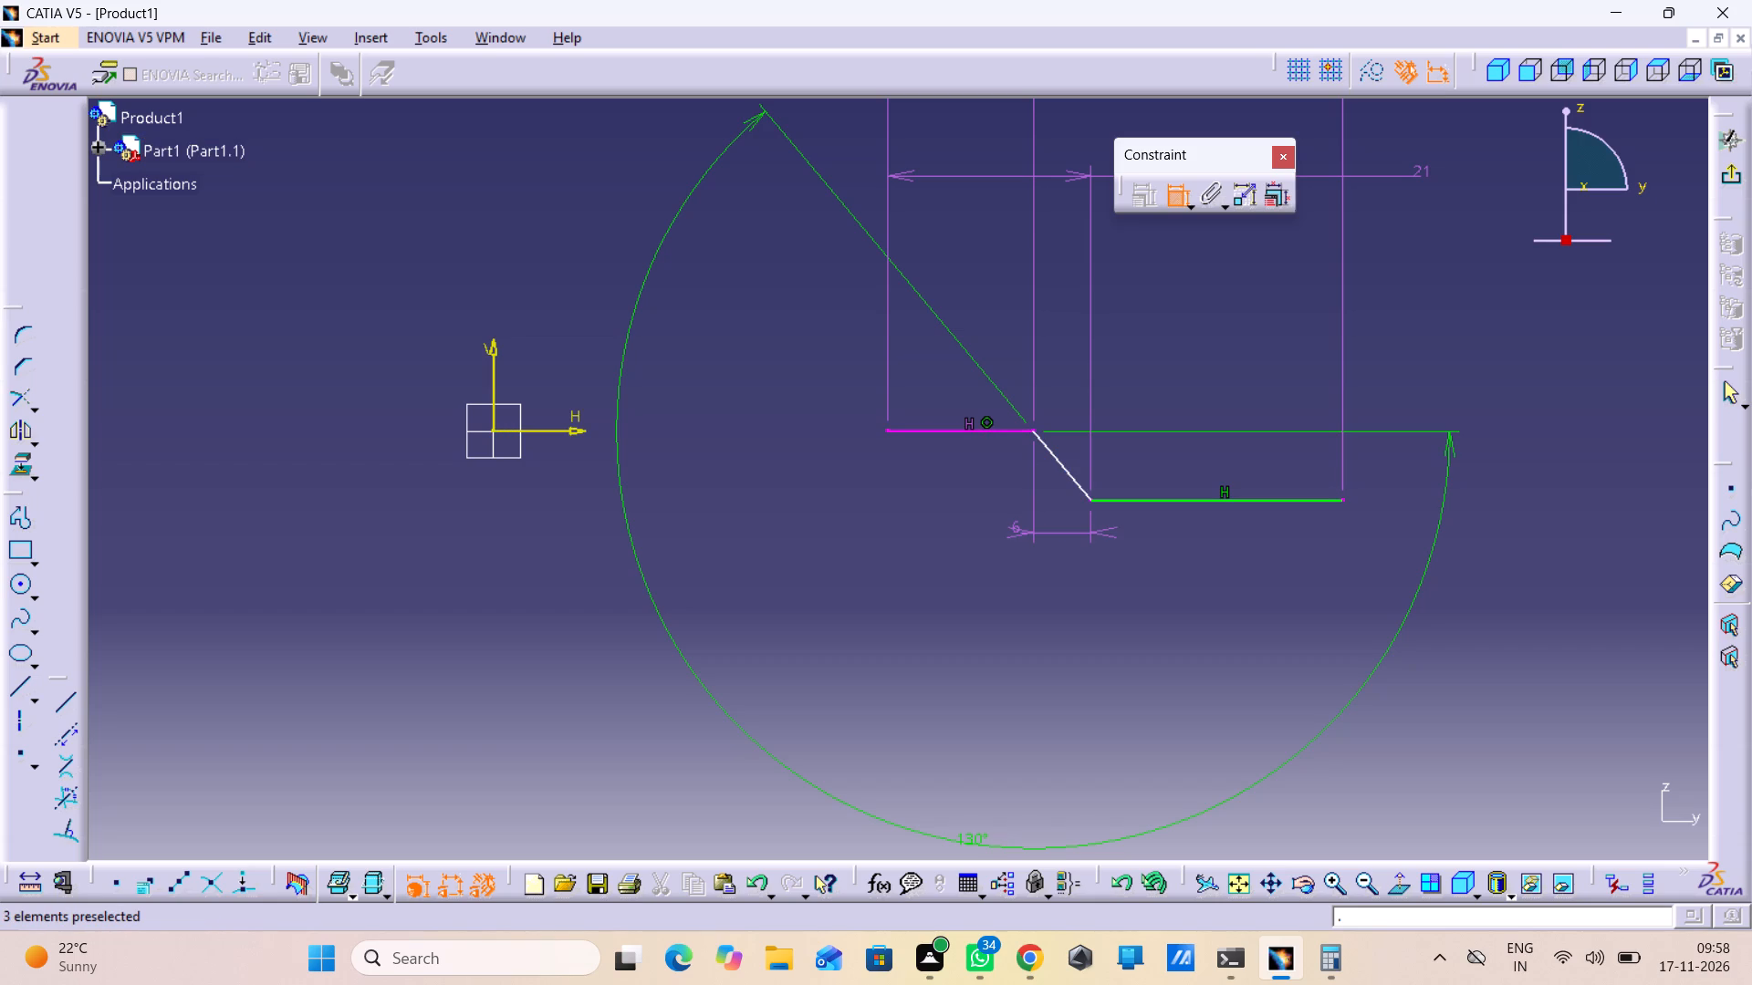
pyautogui.moveTo(1016, 530); pyautogui.dragTo(987, 535)
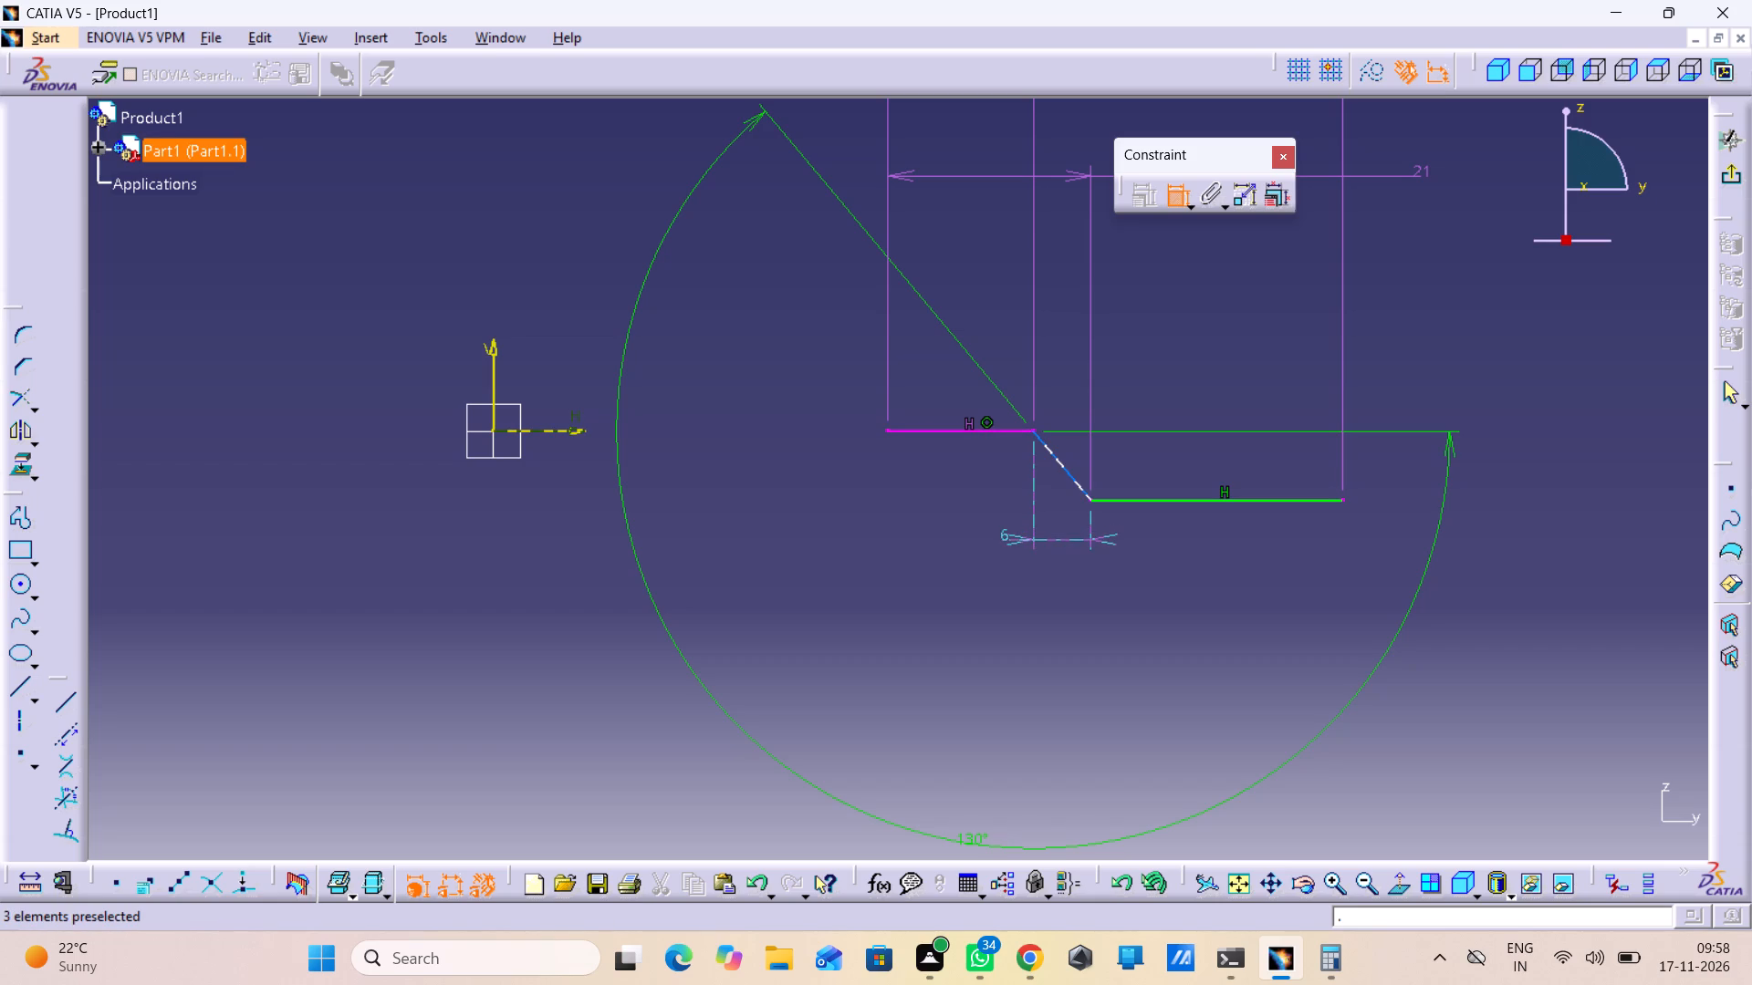
pyautogui.moveTo(987, 535); pyautogui.dragTo(953, 518)
pyautogui.click(1204, 362)
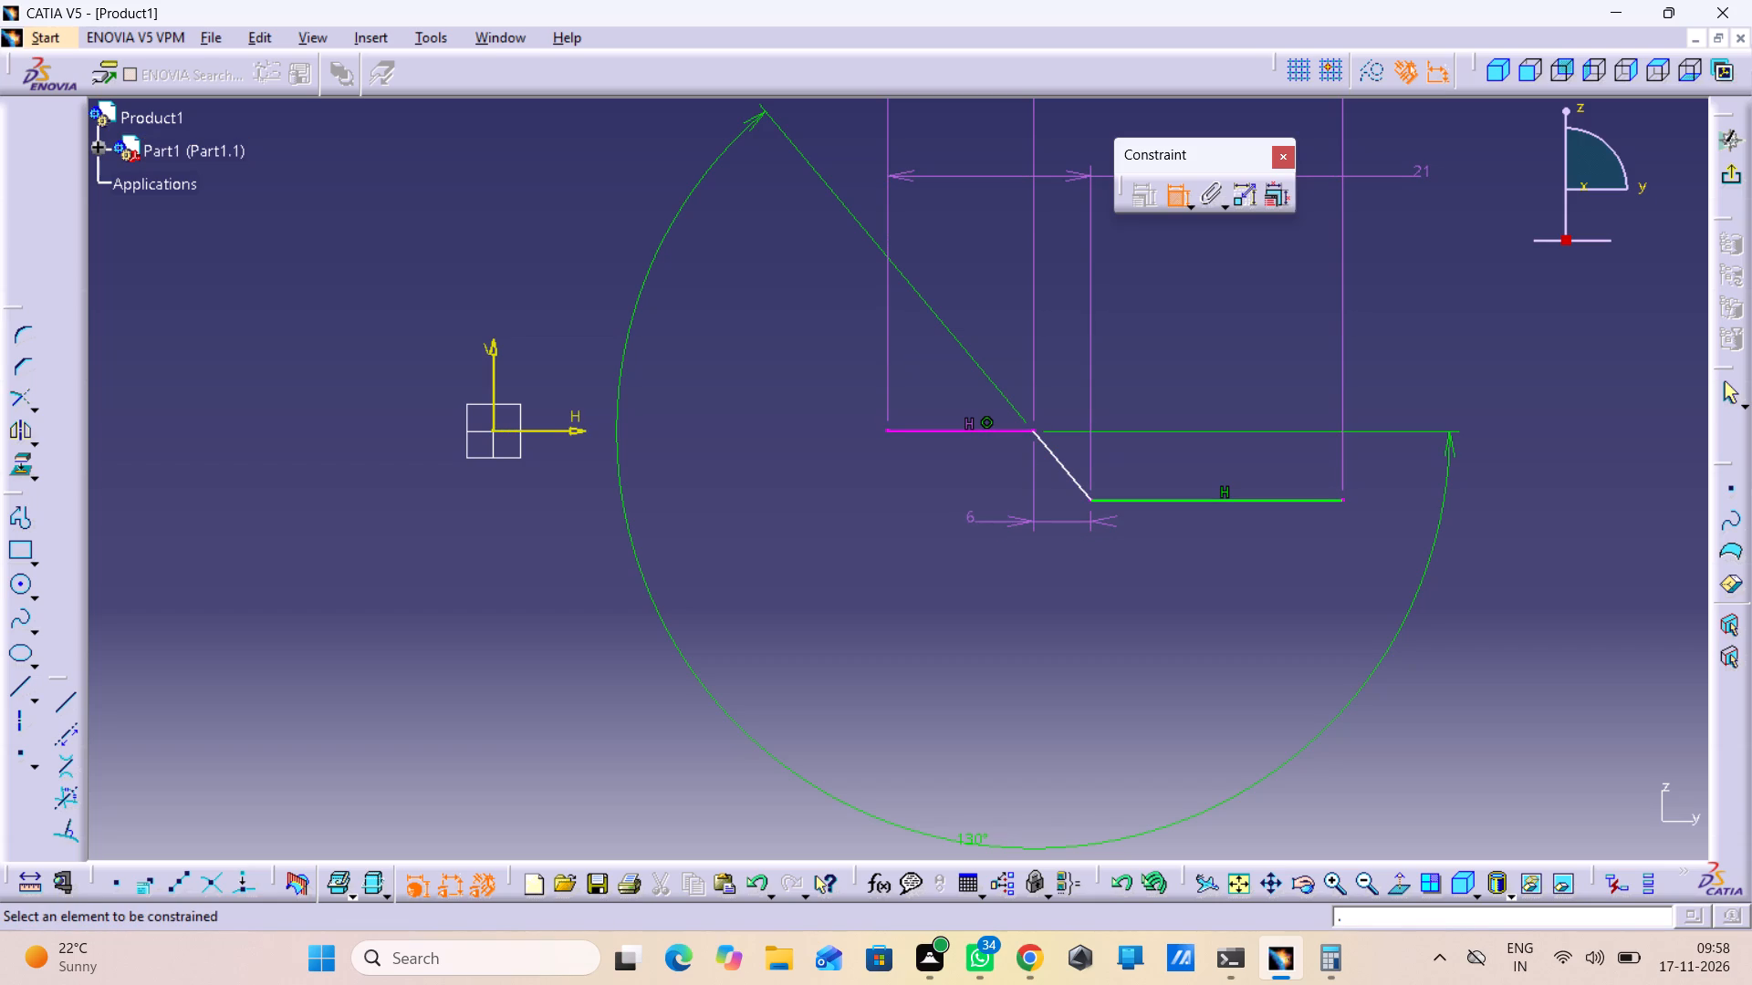
# Delete the 21 mm horizontal dimension above the profile.
pyautogui.moveTo(1204, 362); pyautogui.dragTo(1218, 352, button='middle')
pyautogui.rightClick(1204, 362)
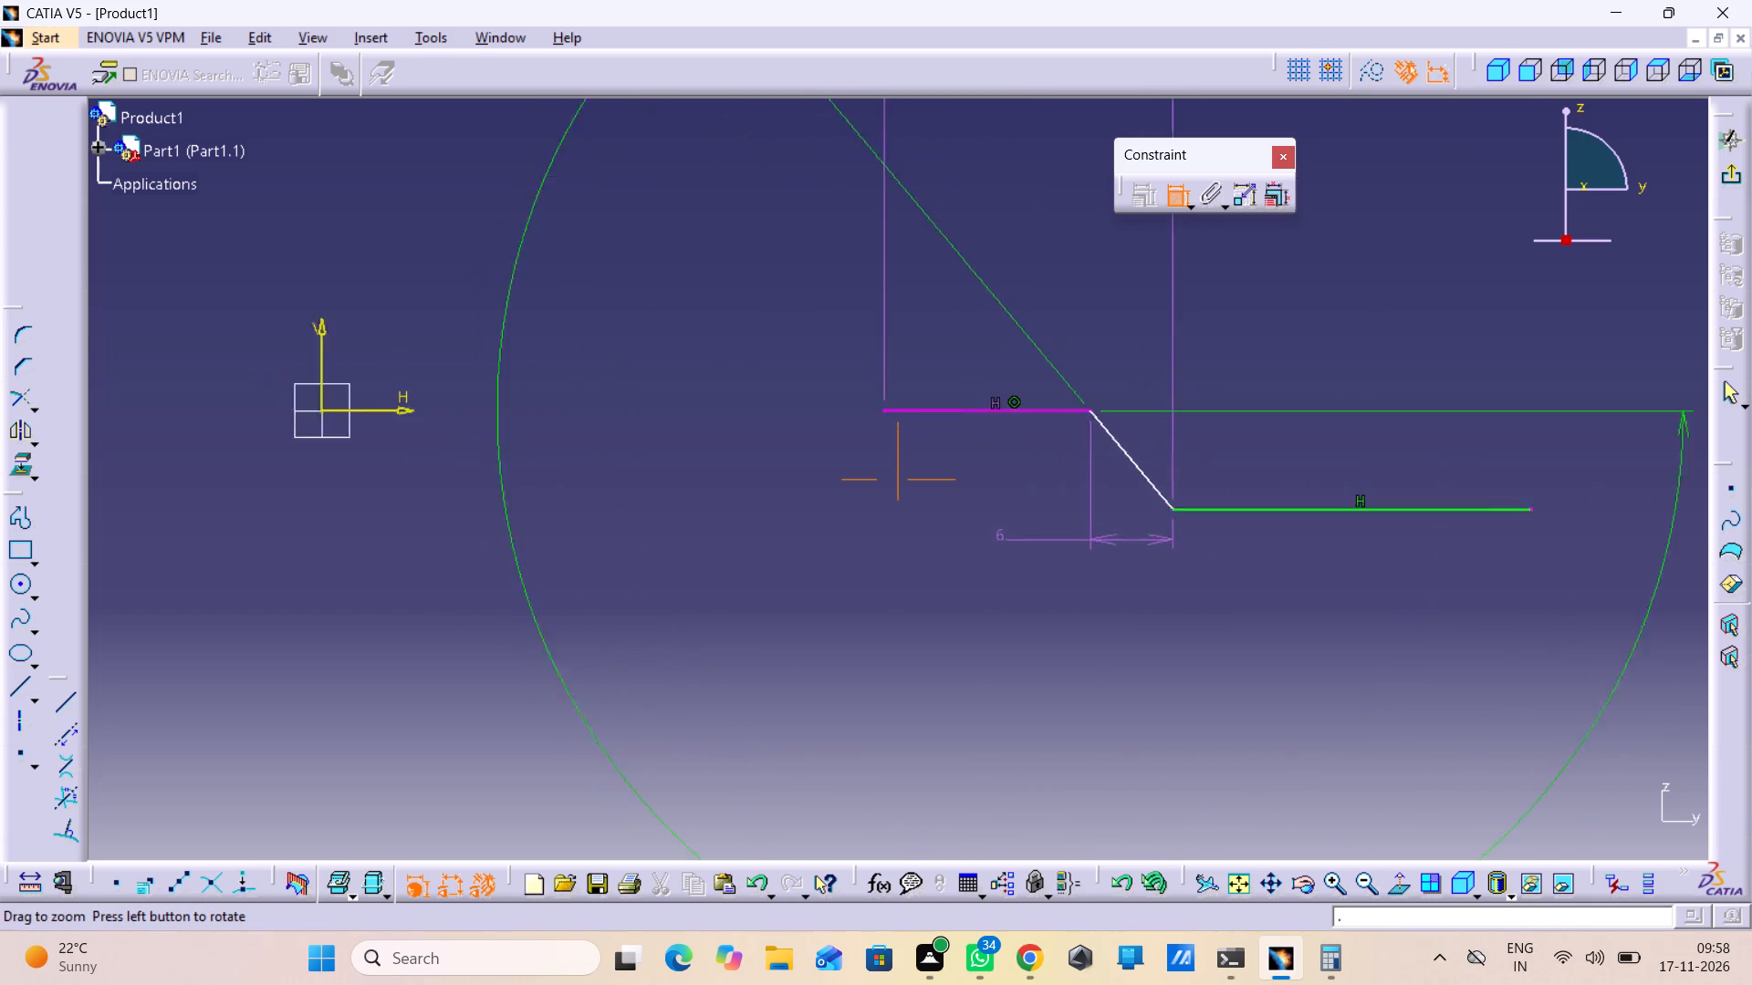
pyautogui.moveTo(1218, 352); pyautogui.dragTo(1246, 453, button='middle')
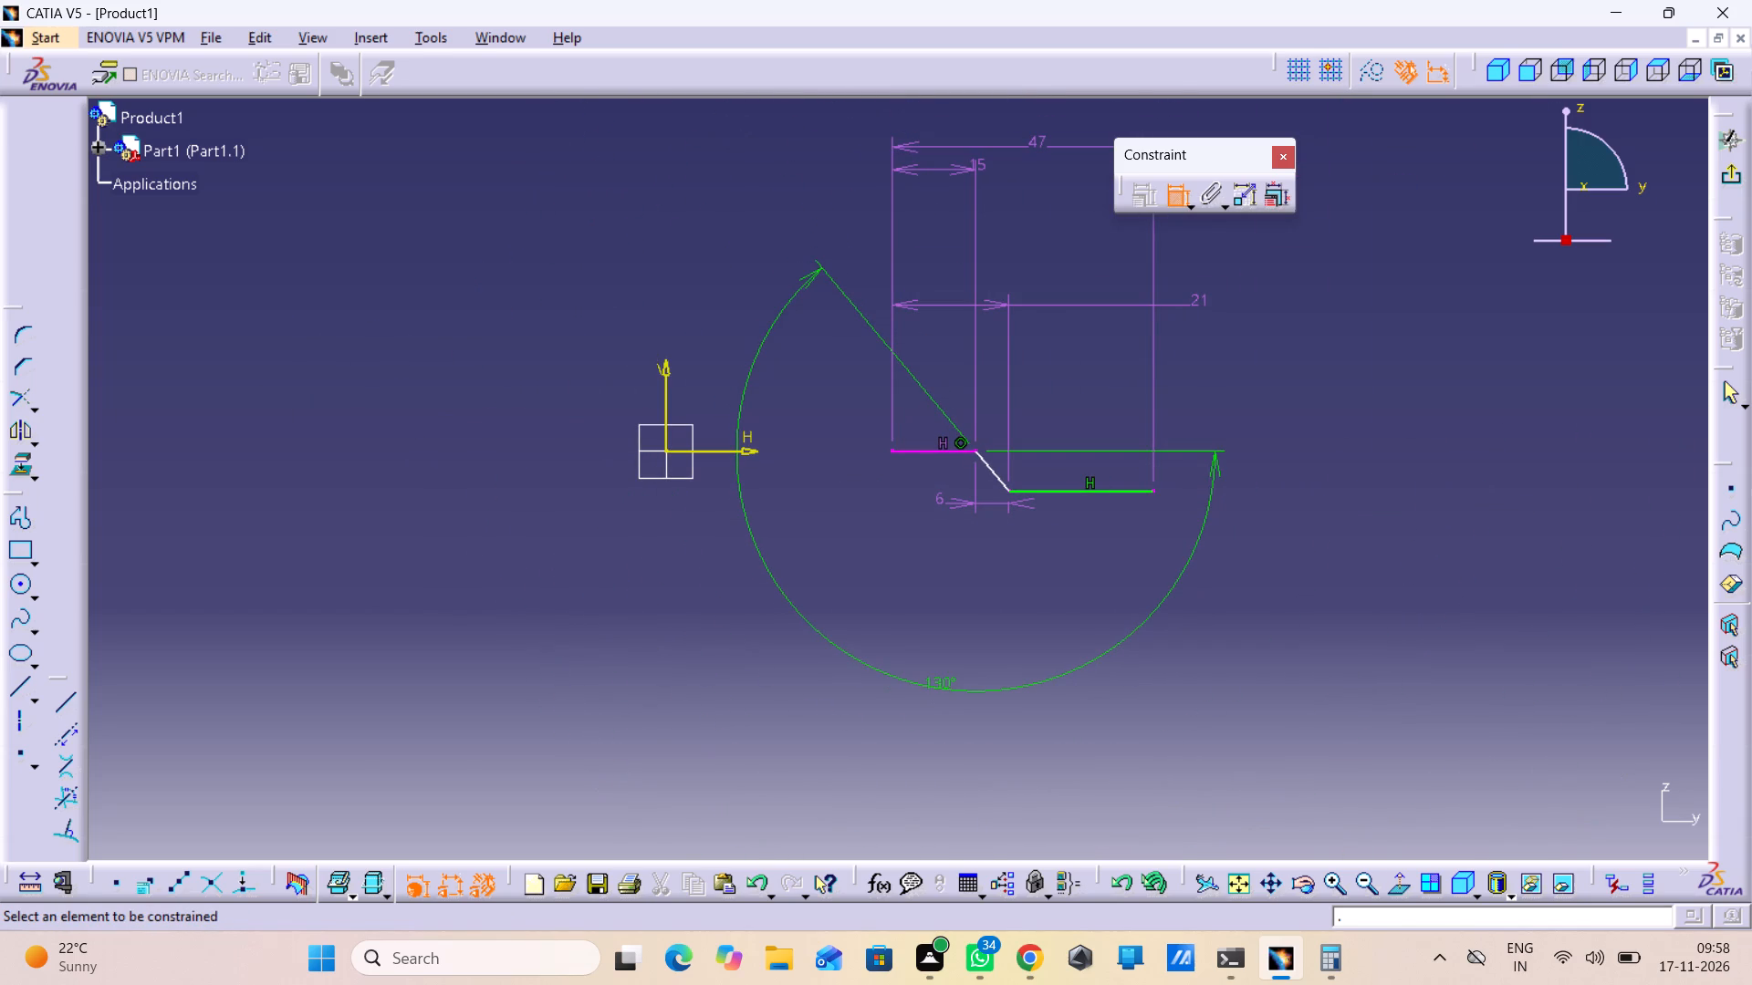
pyautogui.rightClick(1183, 299)
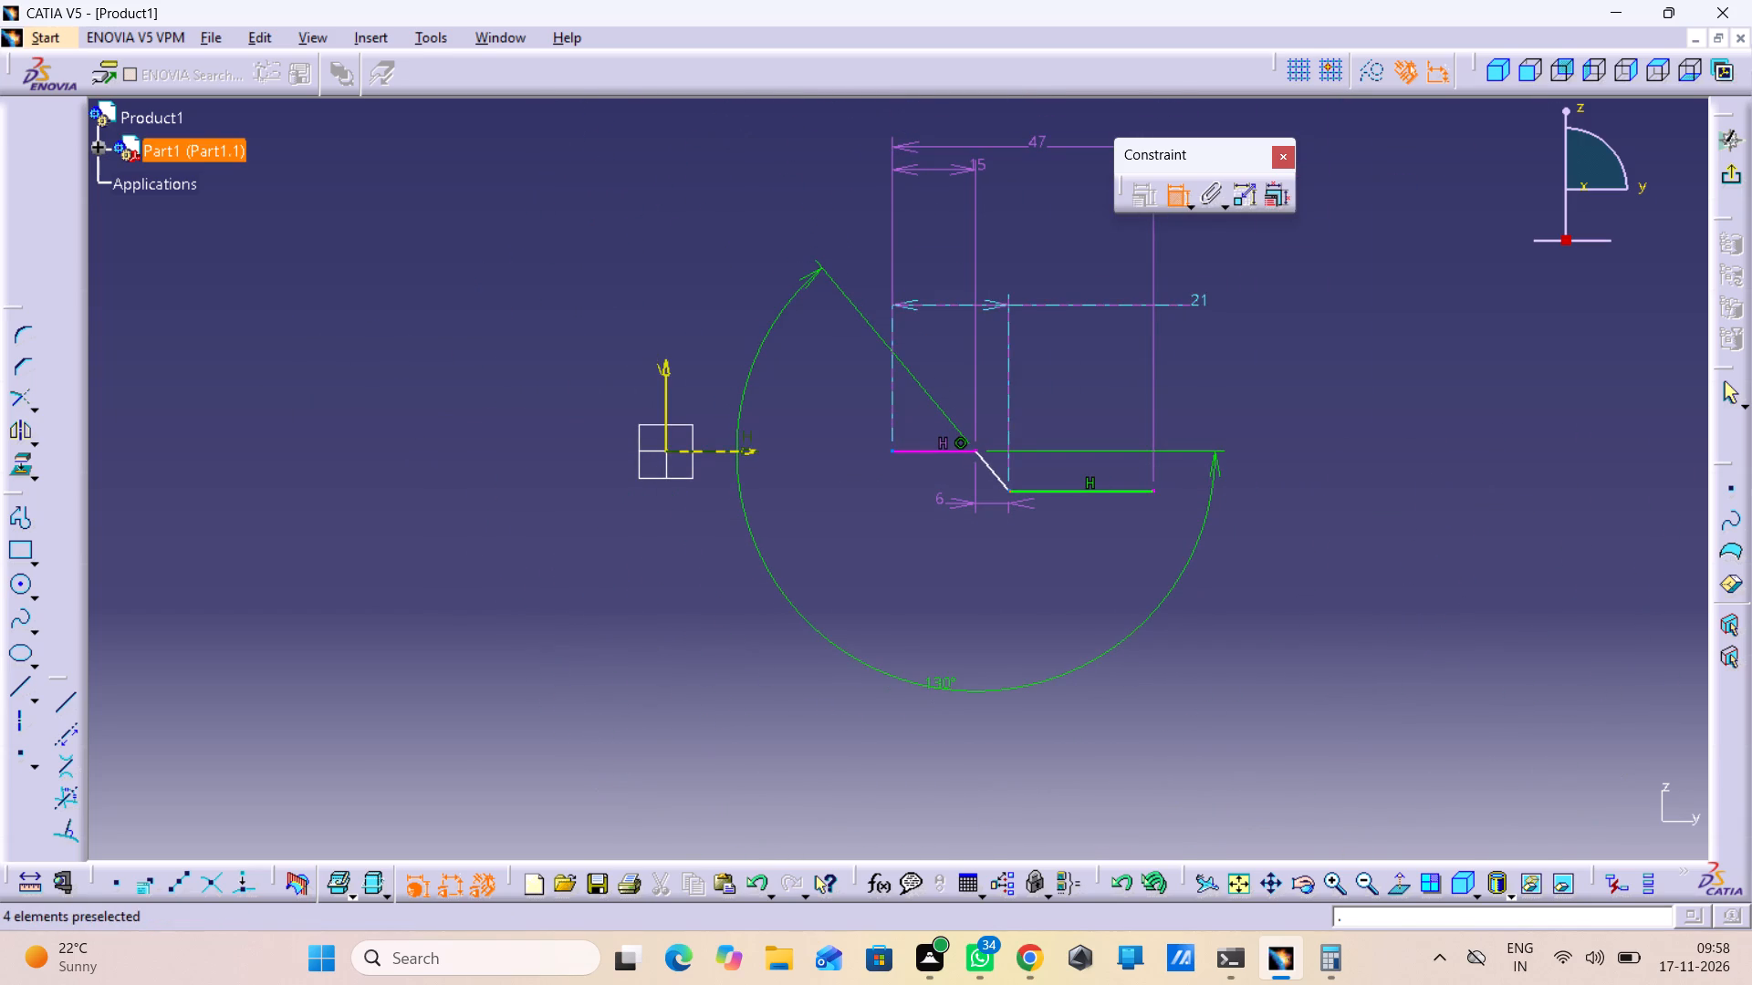
pyautogui.rightClick(1104, 308)
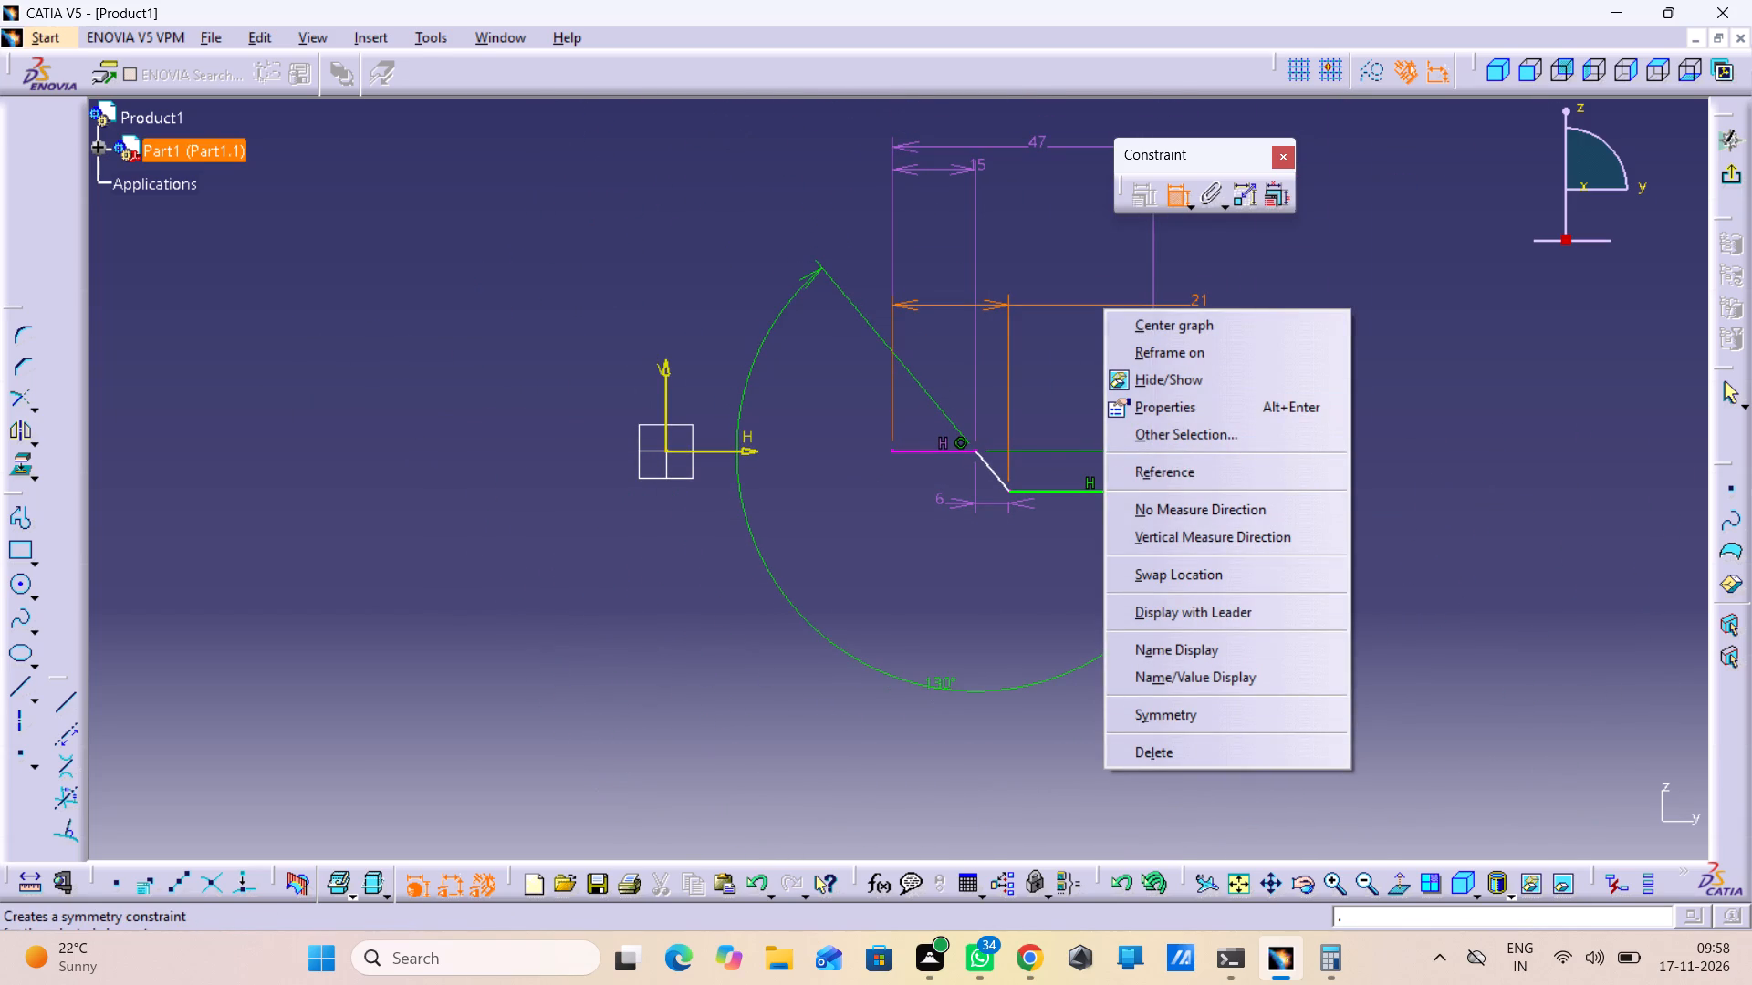
pyautogui.click(1165, 741)
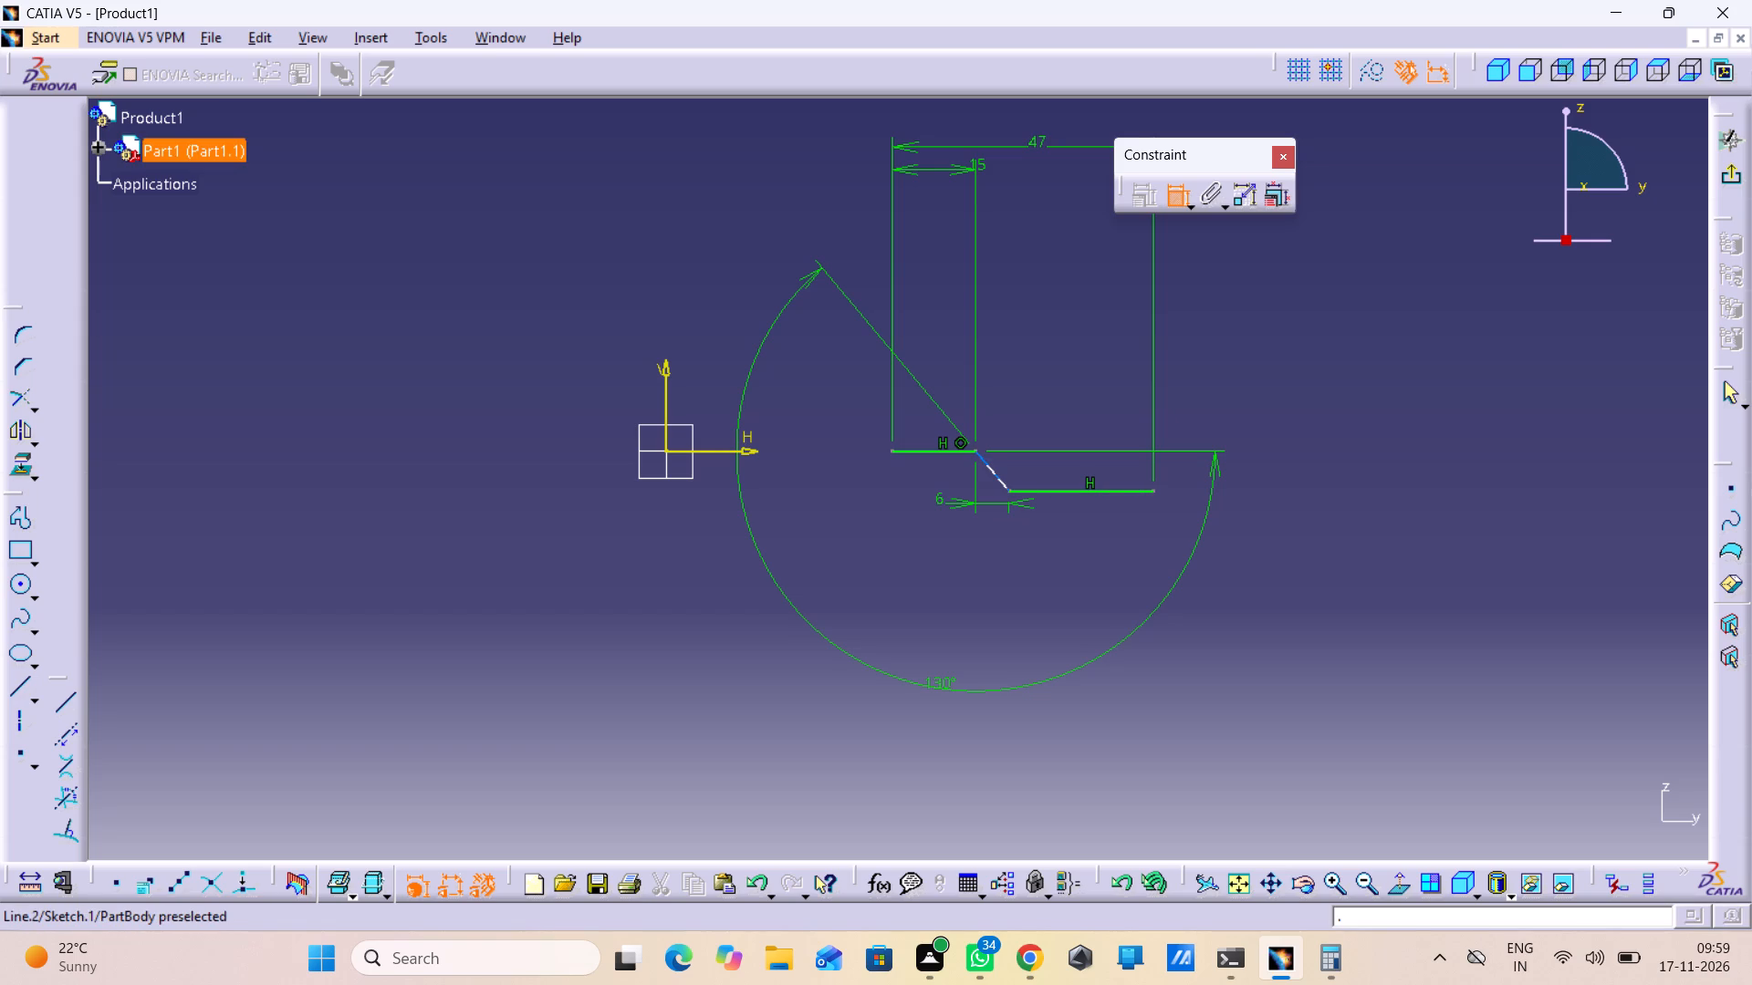
# Exit the sketch and return to the 3D sheet metal part.
pyautogui.click(1736, 189)
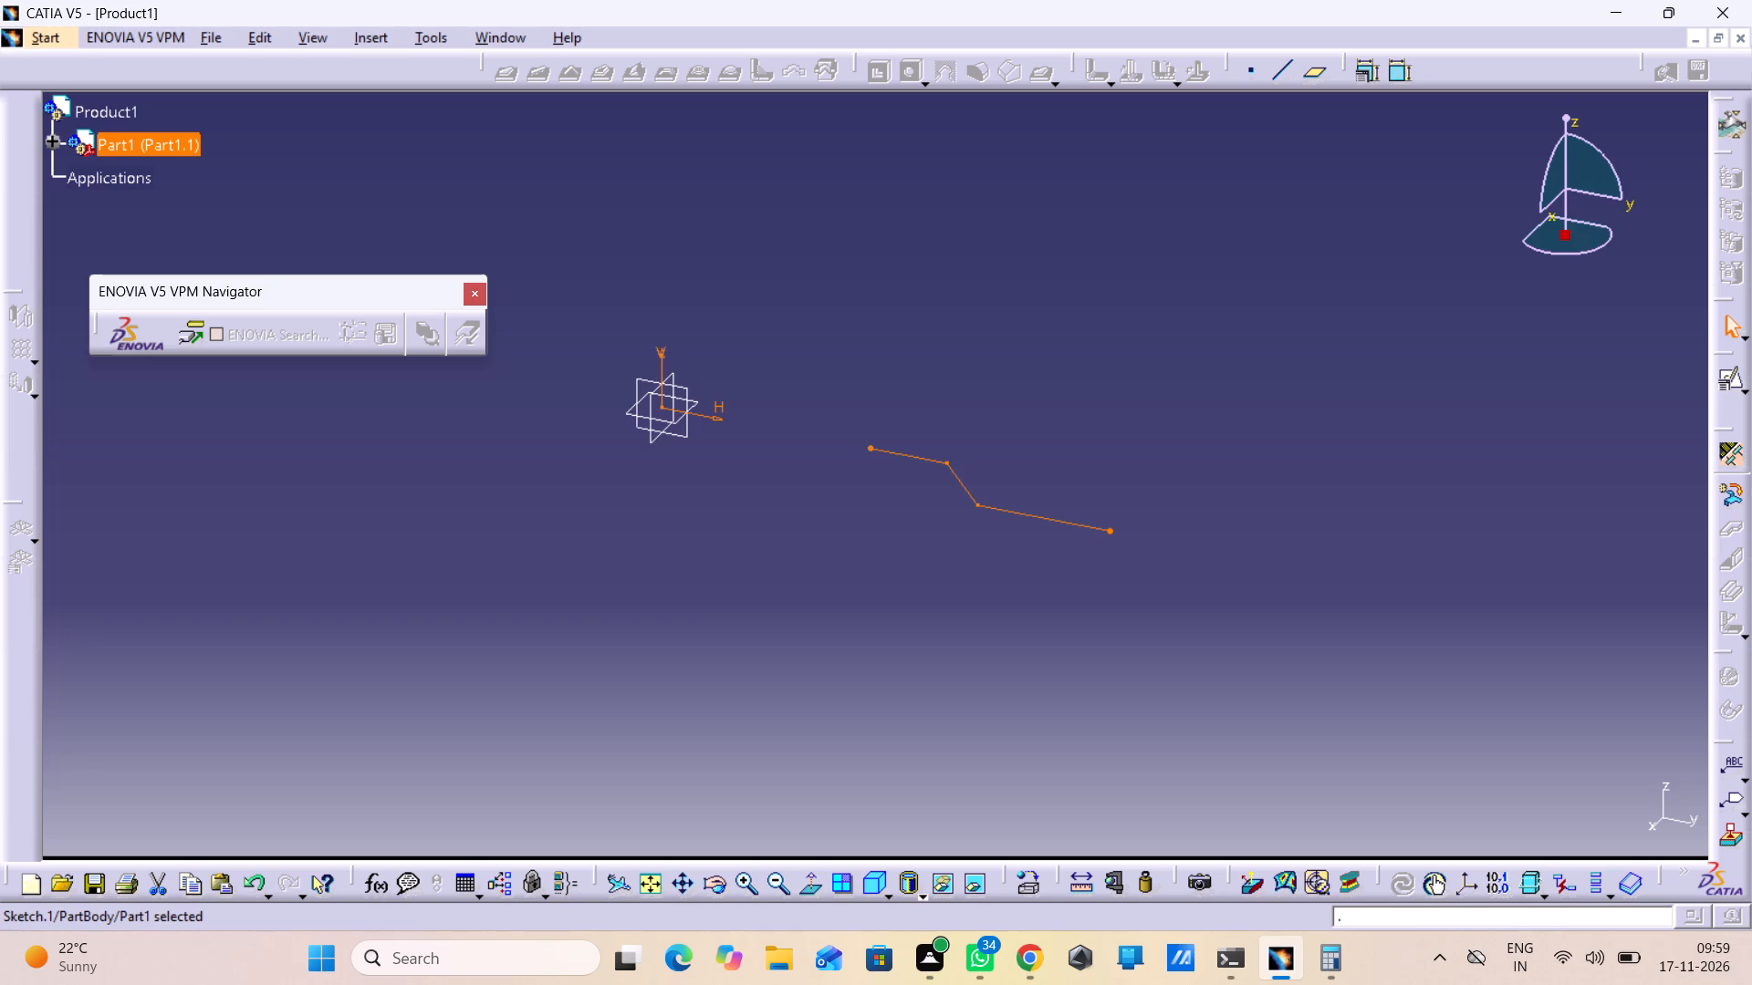
# Set the sheet metal thickness to 0.5 mm in the Sheet Metal Parameters.
pyautogui.scroll(3, 636, 321)
pyautogui.scroll(-2, 643, 327)
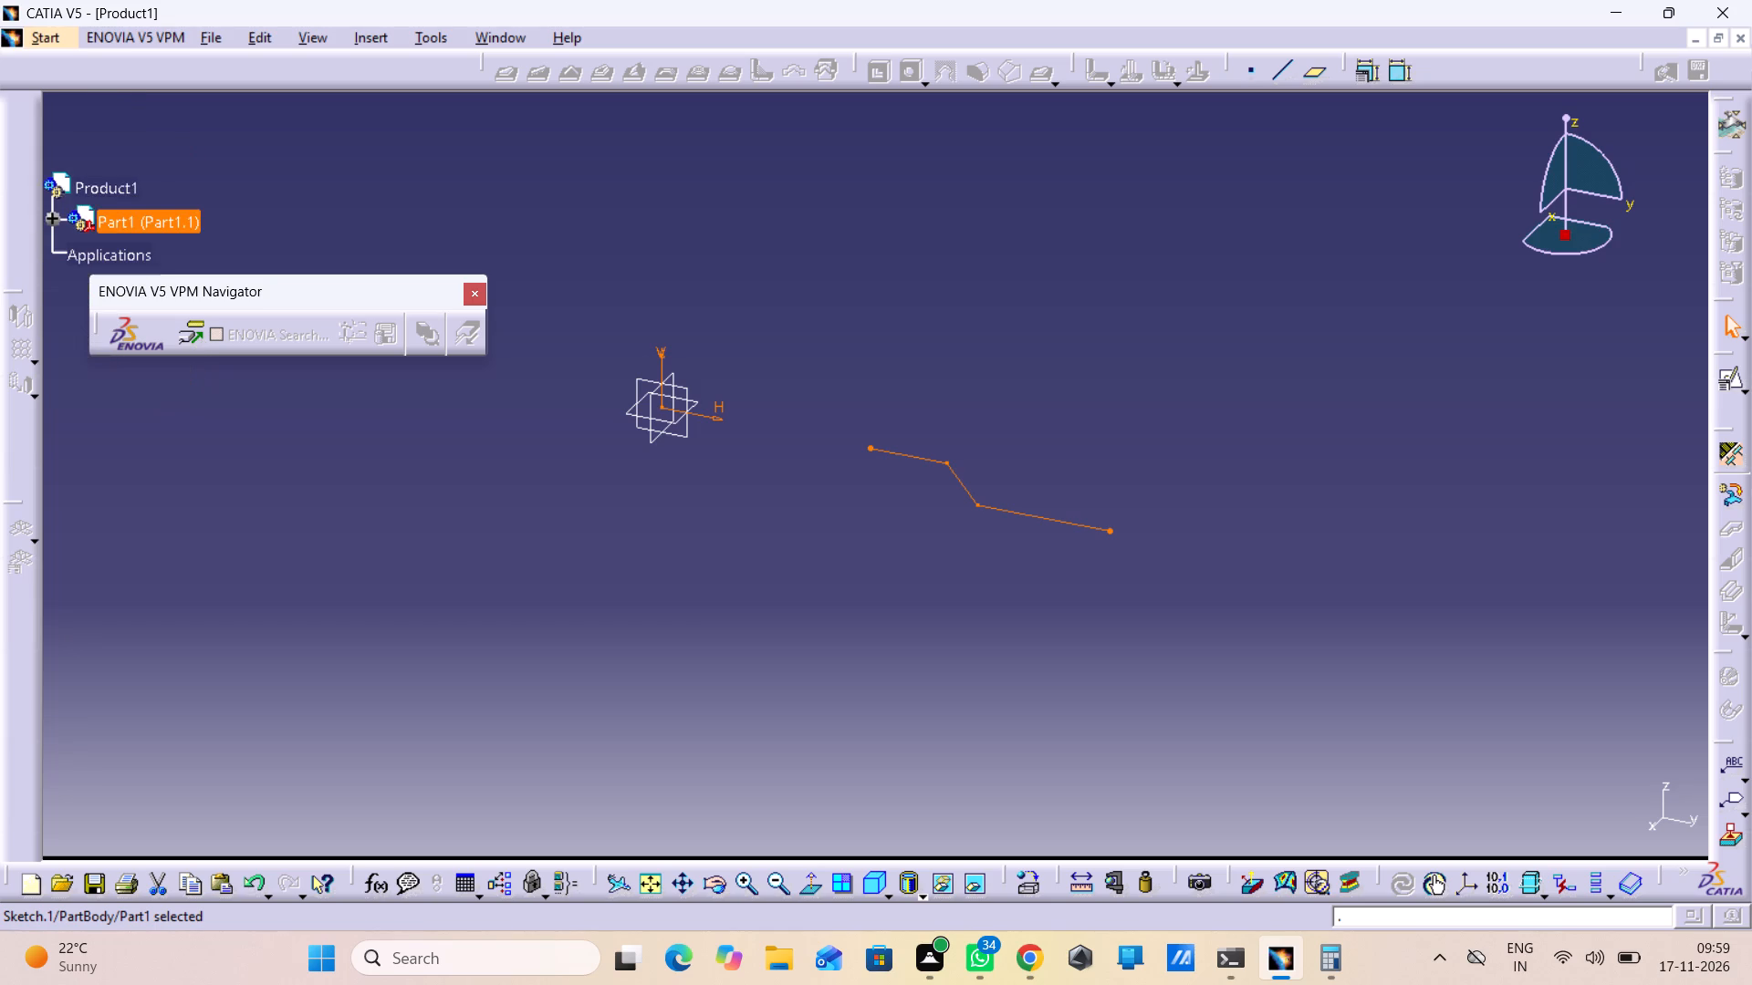
pyautogui.scroll(-1, 652, 337)
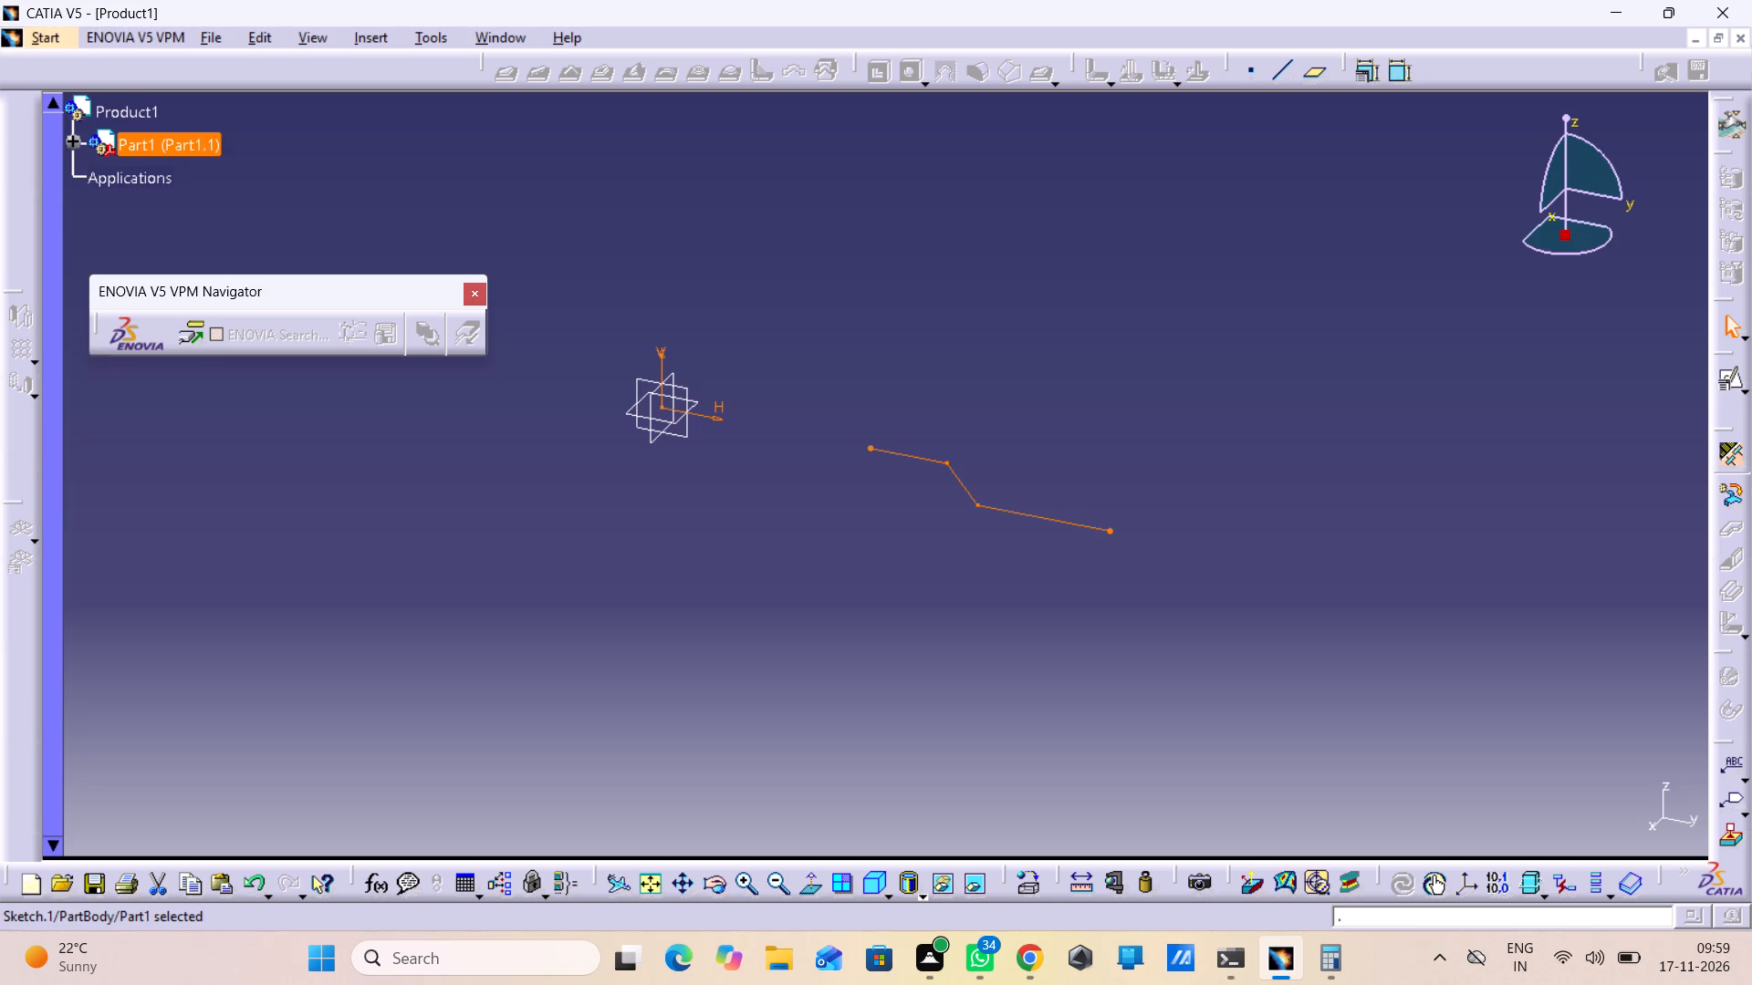
pyautogui.click(1737, 460)
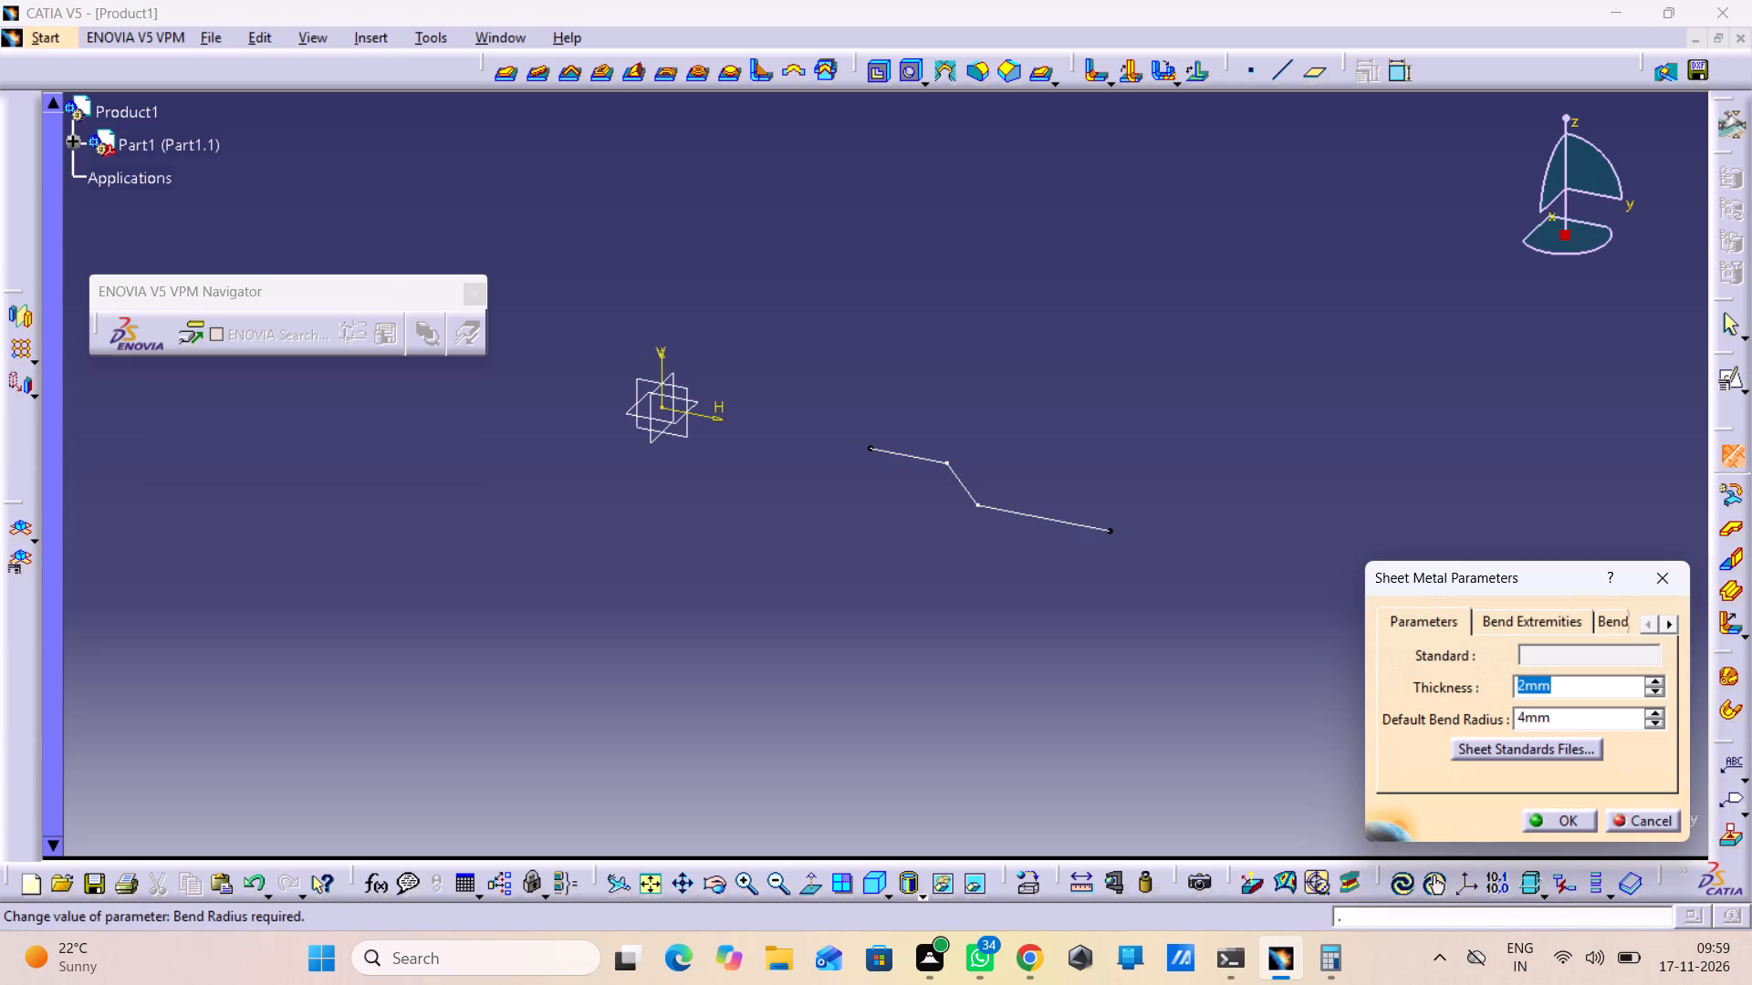
pyautogui.write('.2')
pyautogui.press('BackSpace')
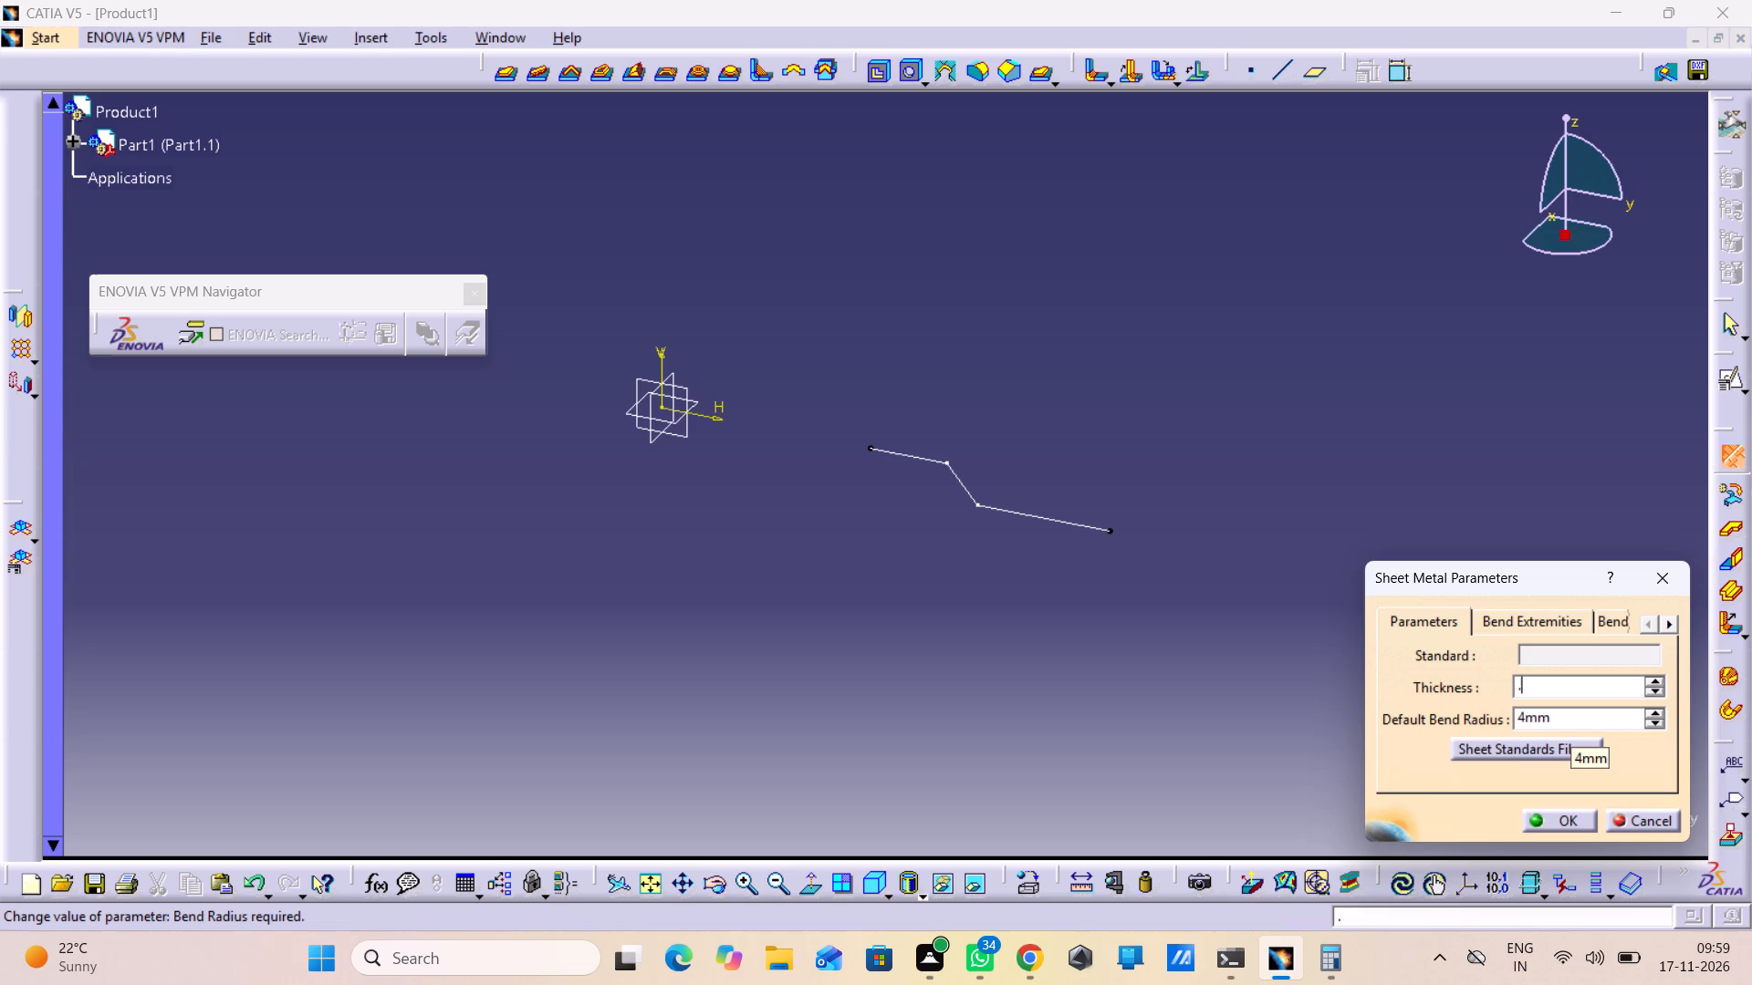
pyautogui.press('5')
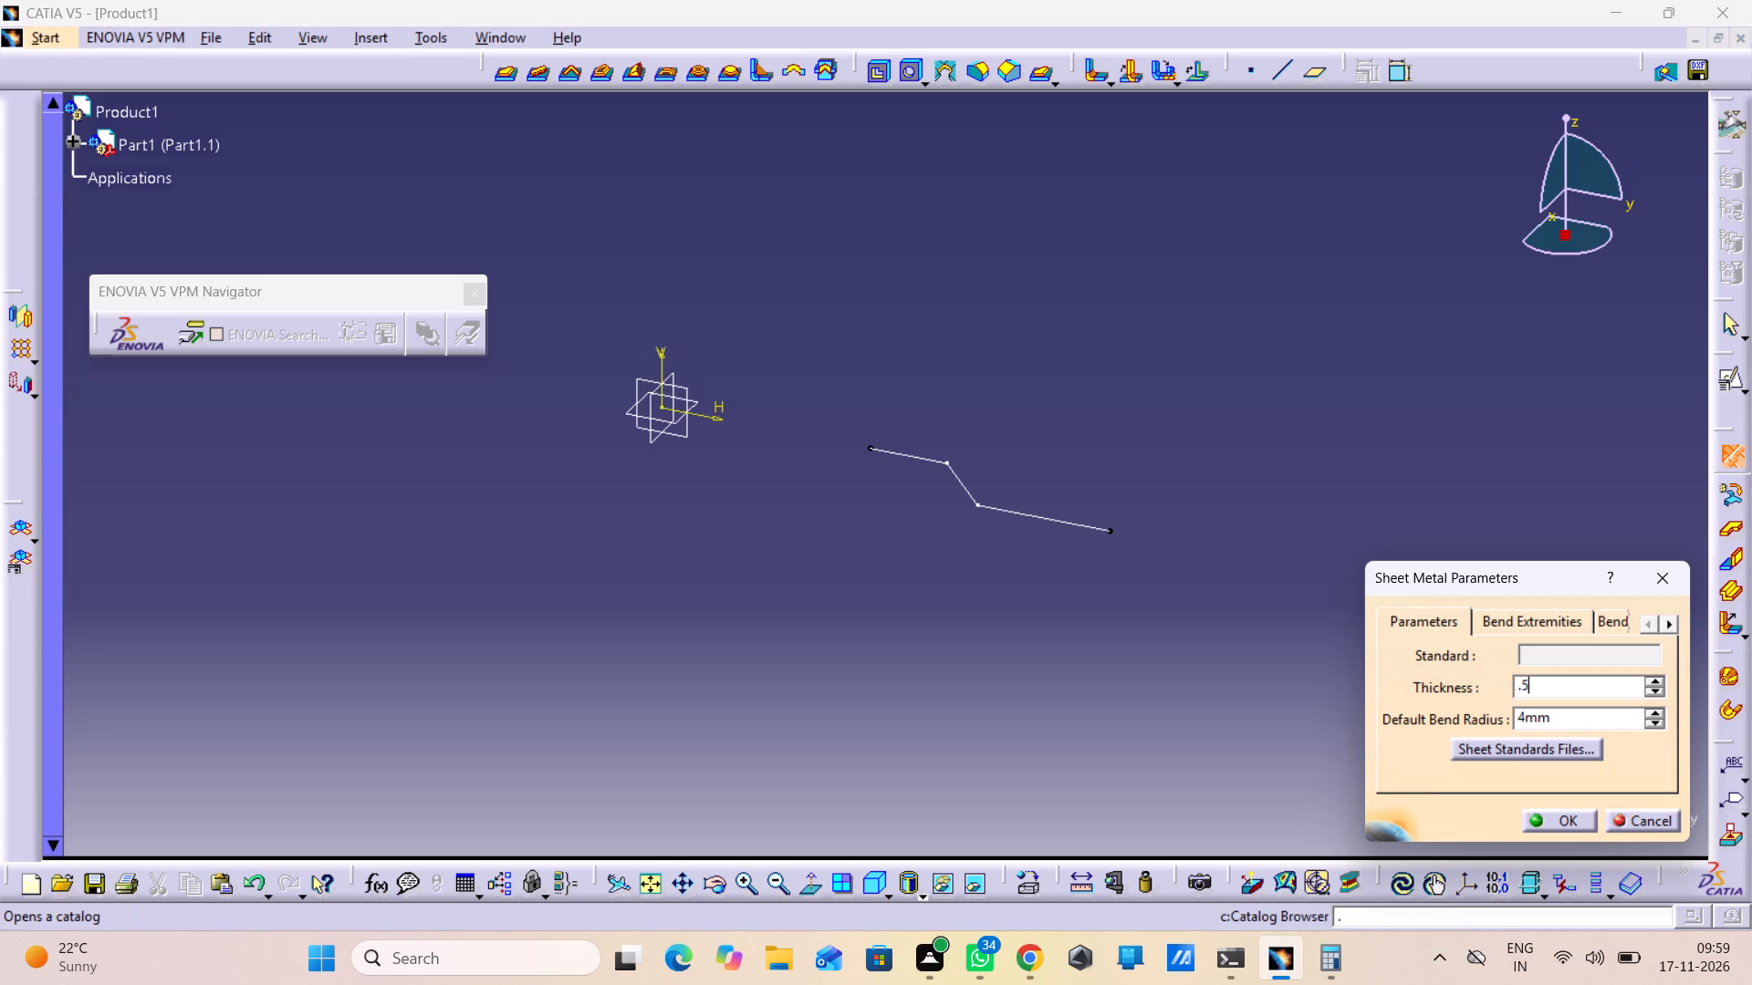
pyautogui.click(1568, 815)
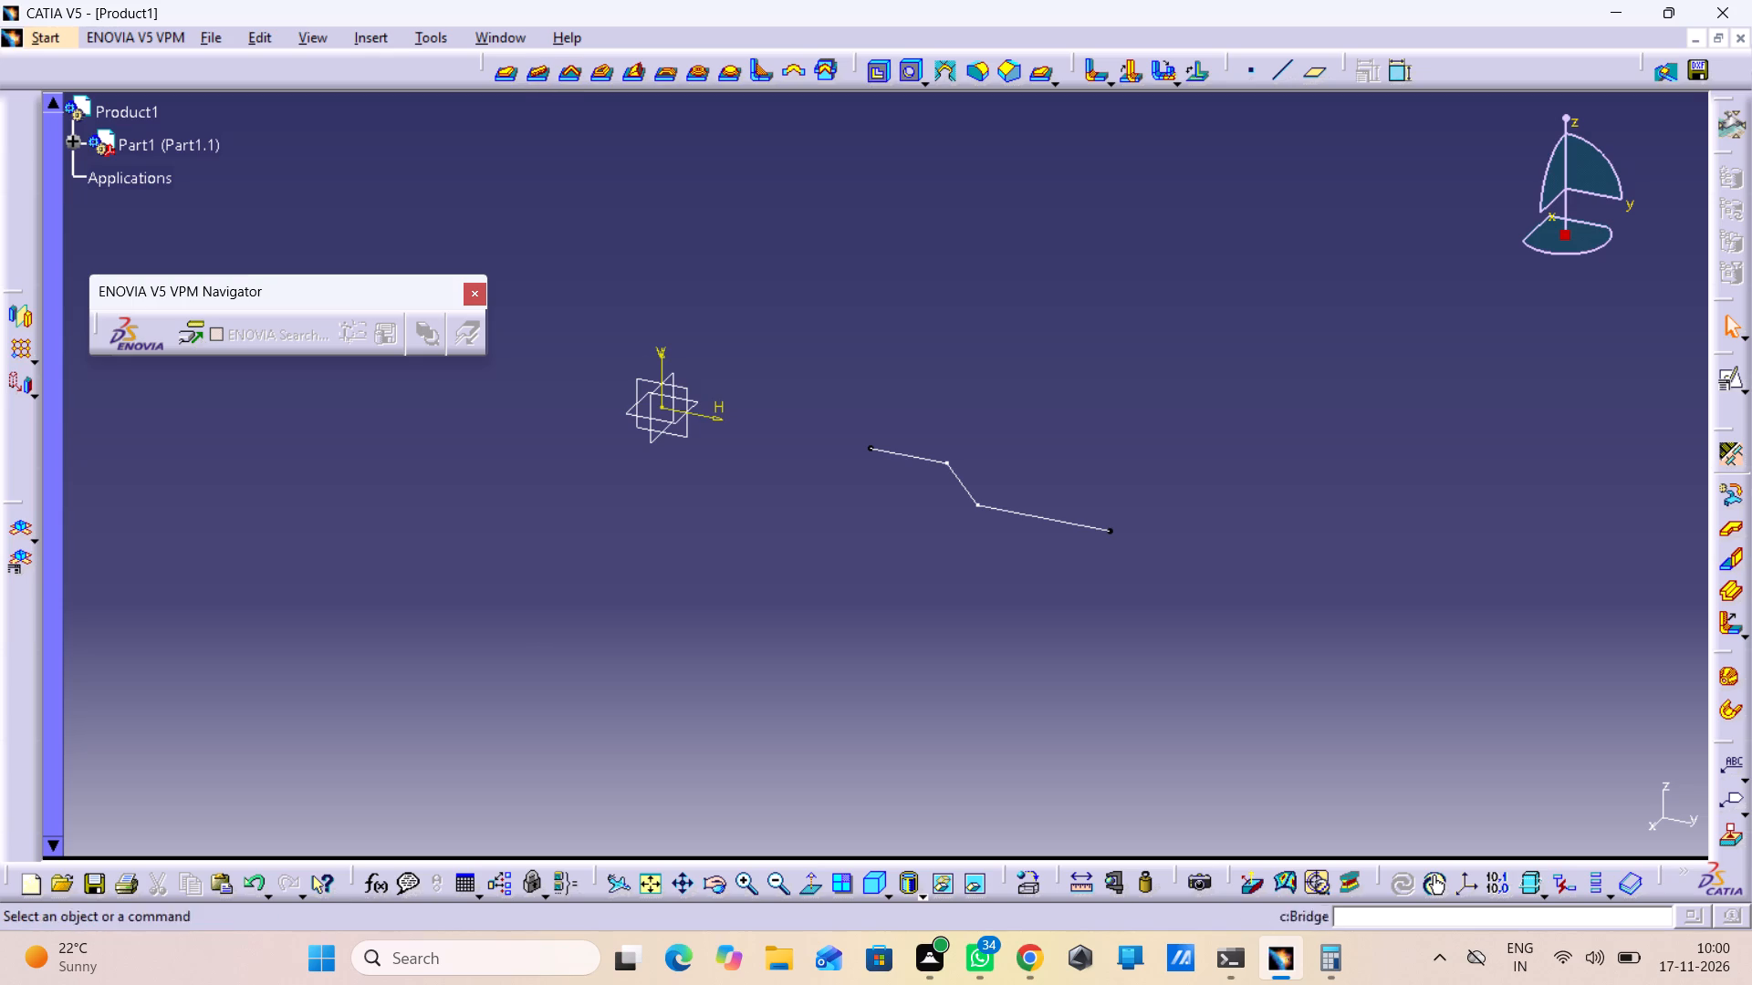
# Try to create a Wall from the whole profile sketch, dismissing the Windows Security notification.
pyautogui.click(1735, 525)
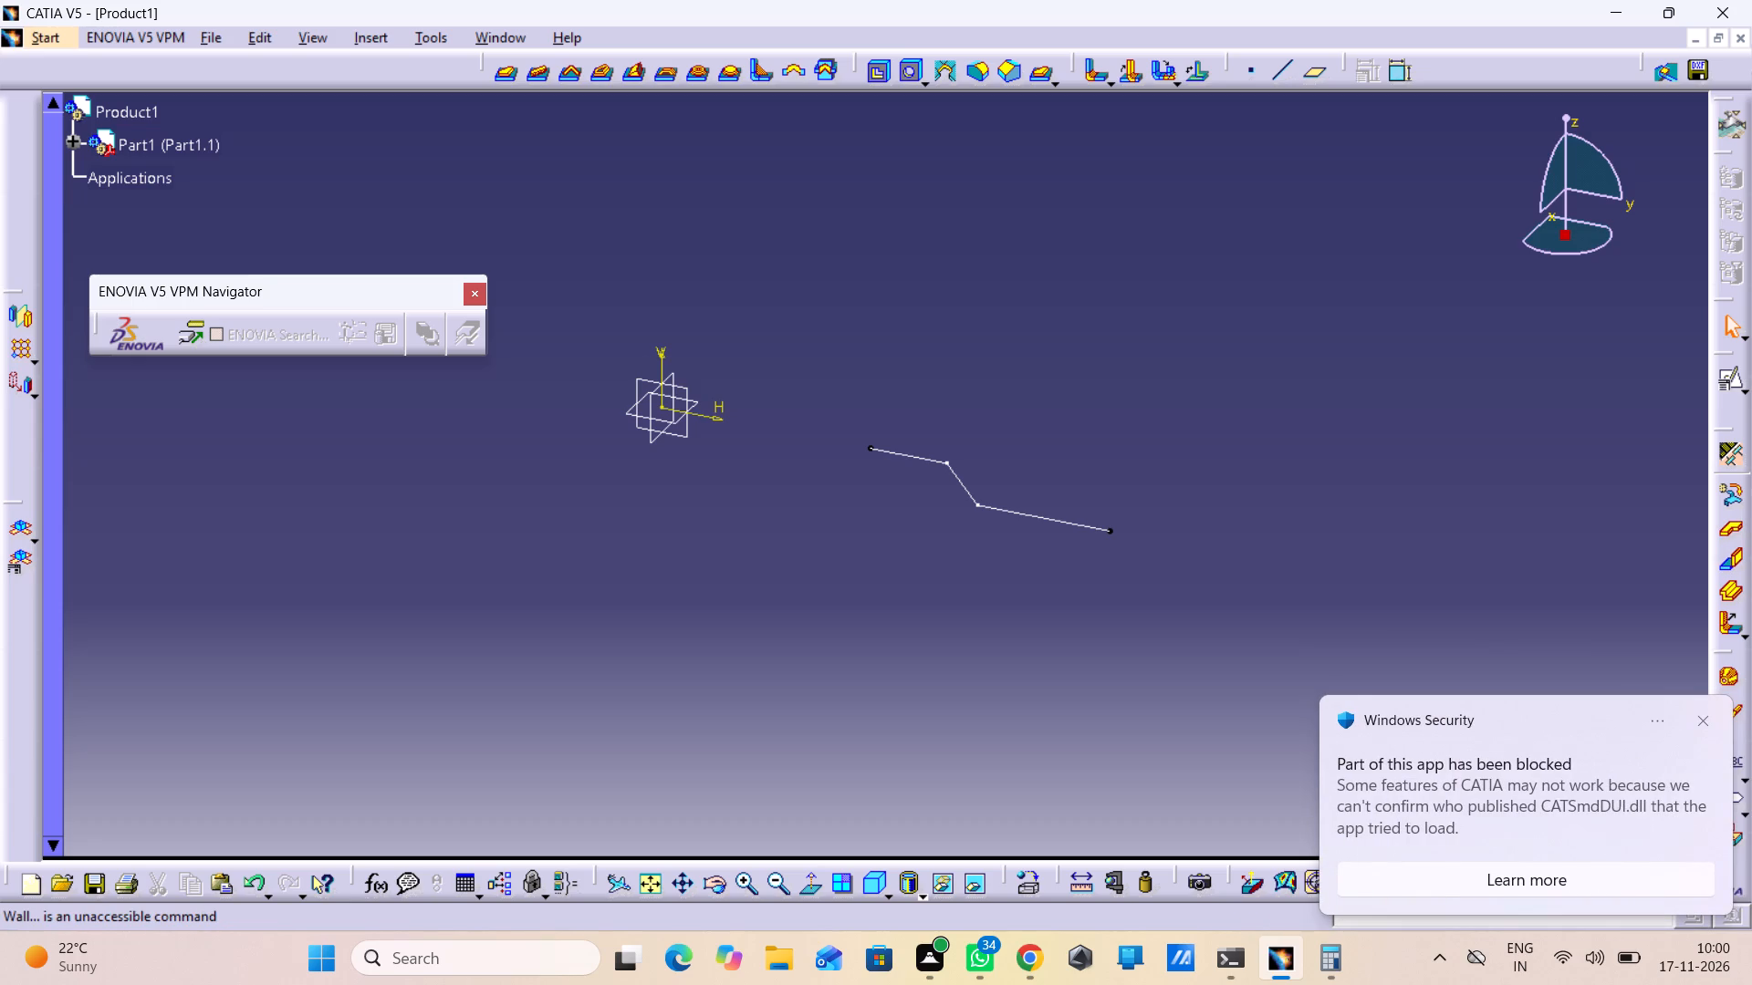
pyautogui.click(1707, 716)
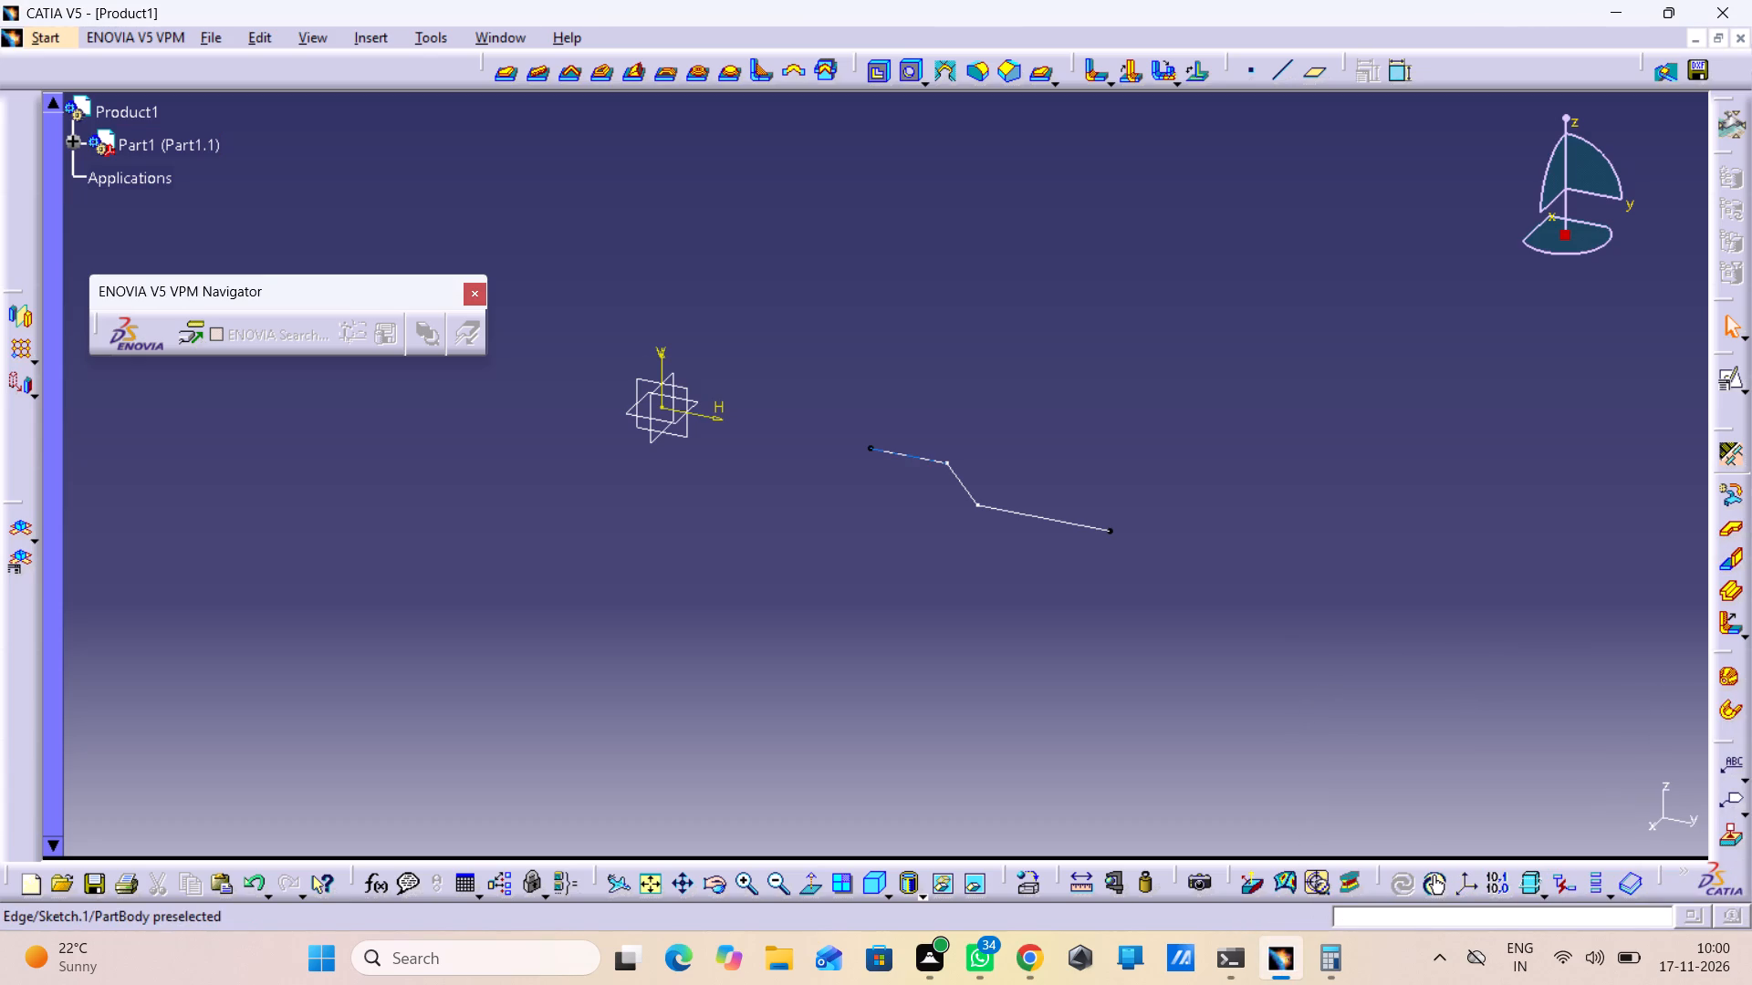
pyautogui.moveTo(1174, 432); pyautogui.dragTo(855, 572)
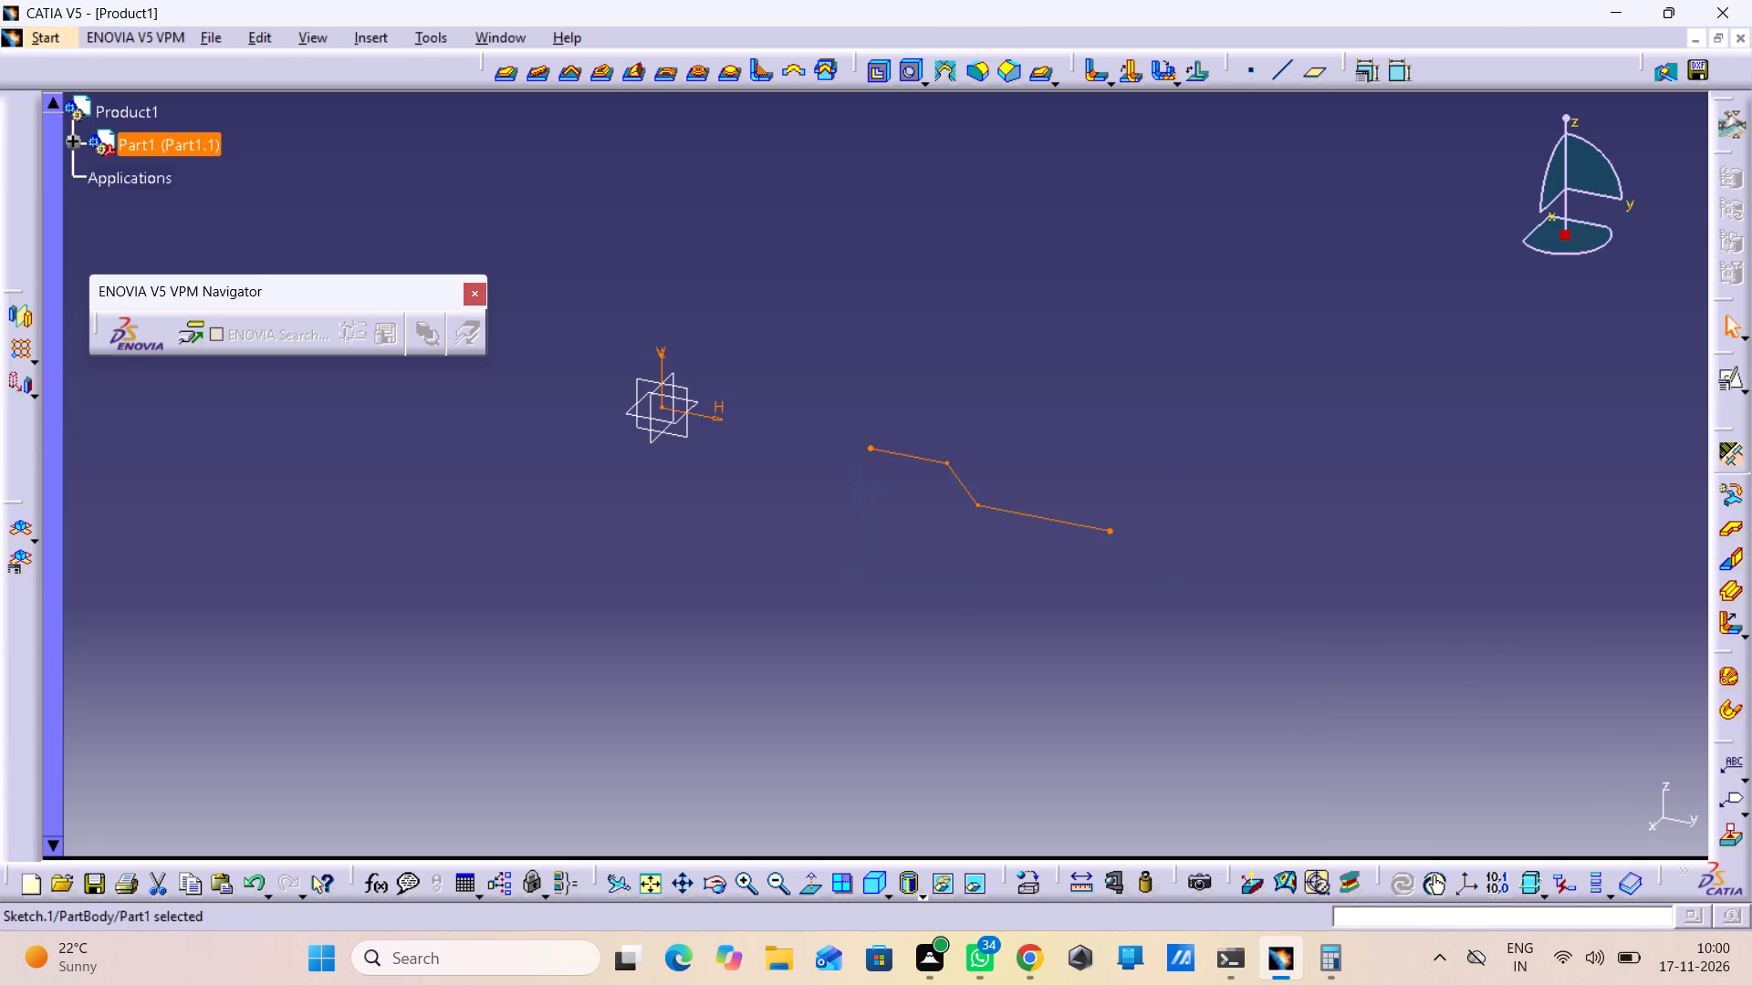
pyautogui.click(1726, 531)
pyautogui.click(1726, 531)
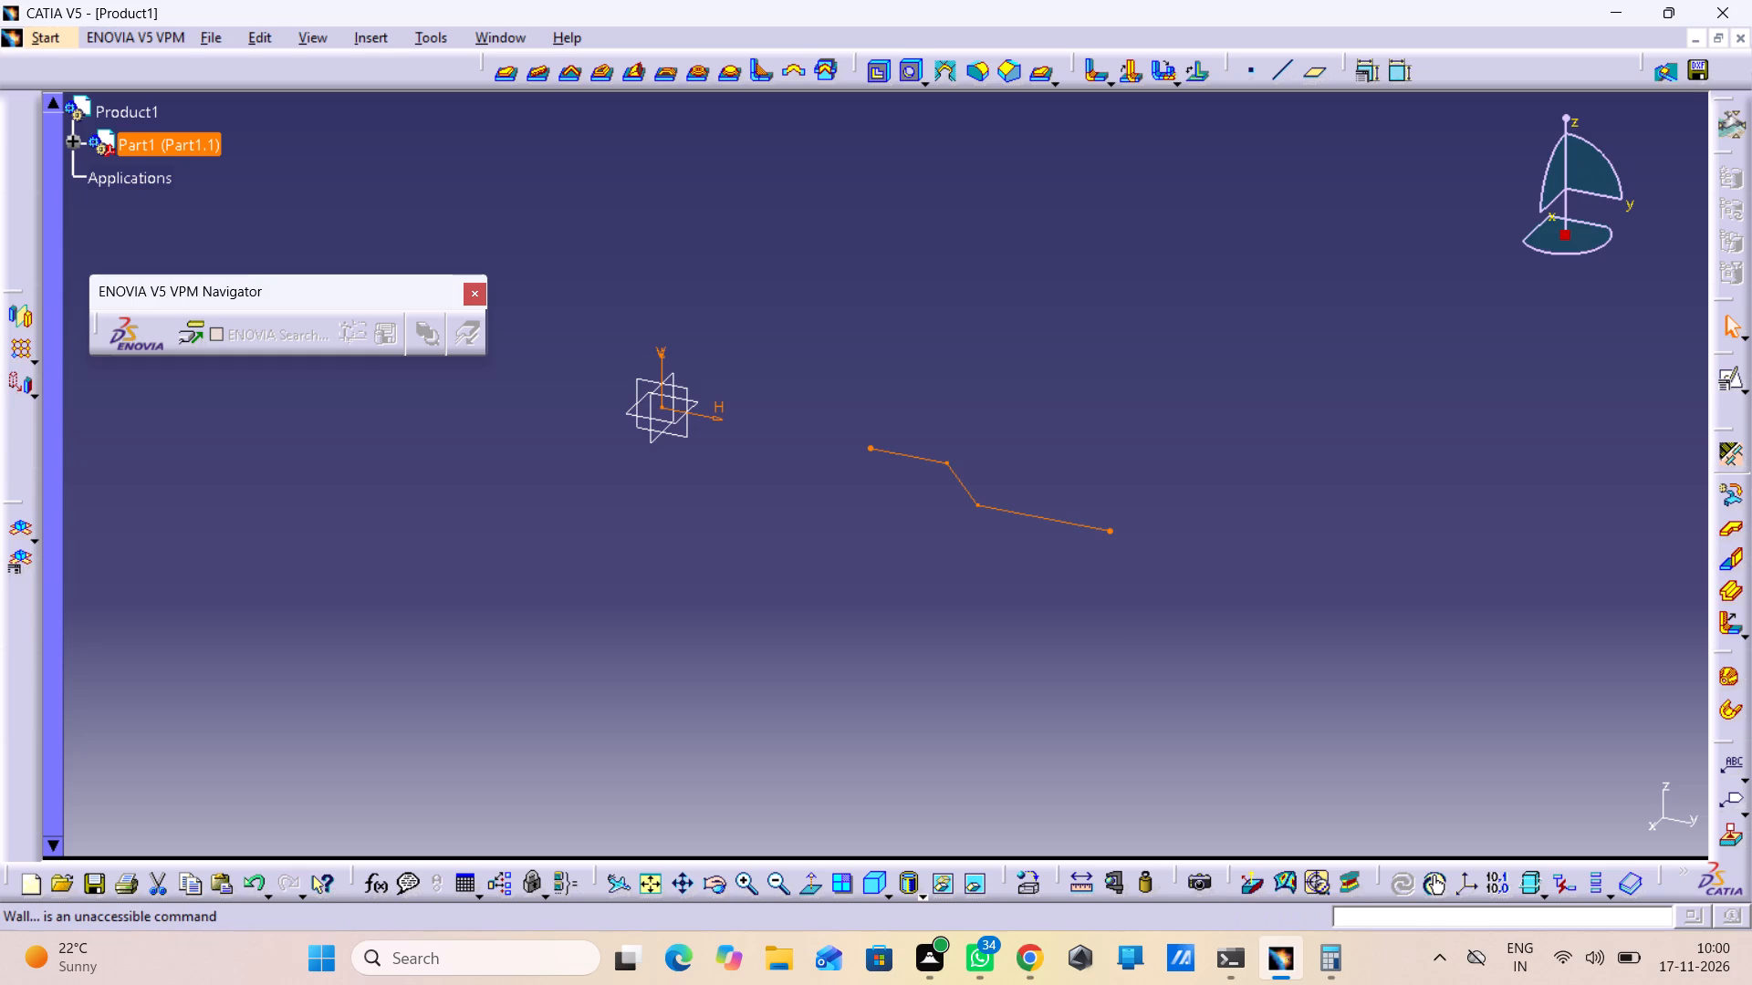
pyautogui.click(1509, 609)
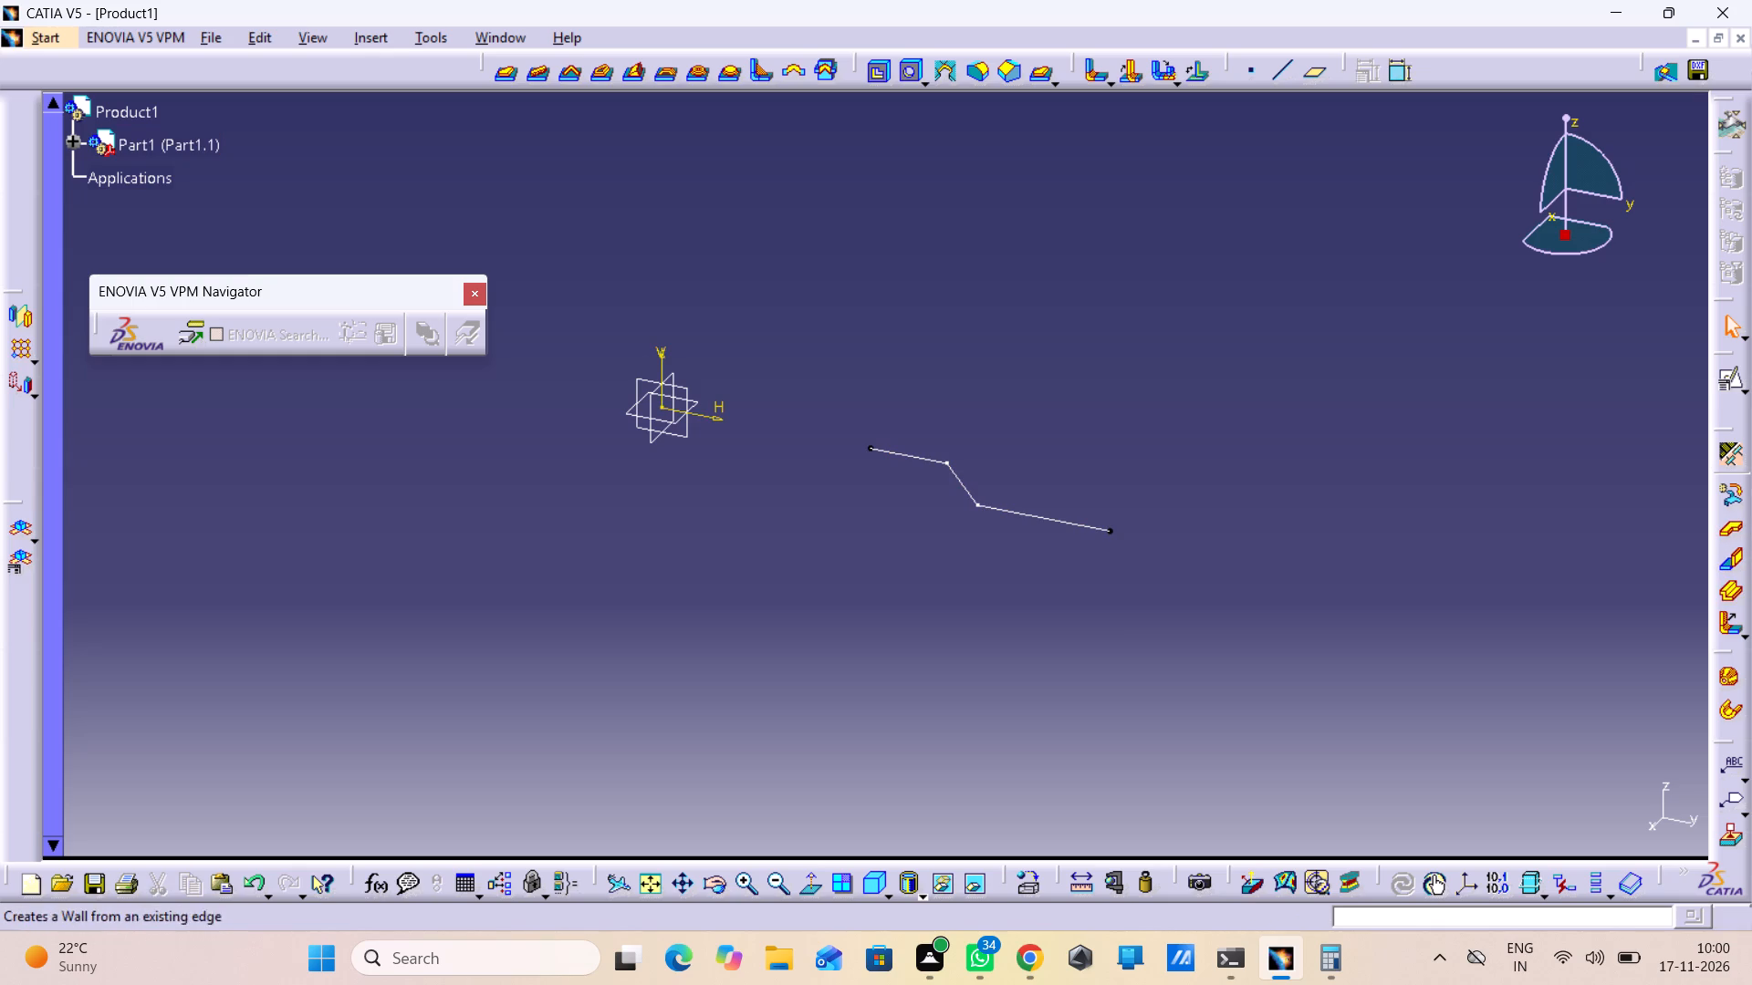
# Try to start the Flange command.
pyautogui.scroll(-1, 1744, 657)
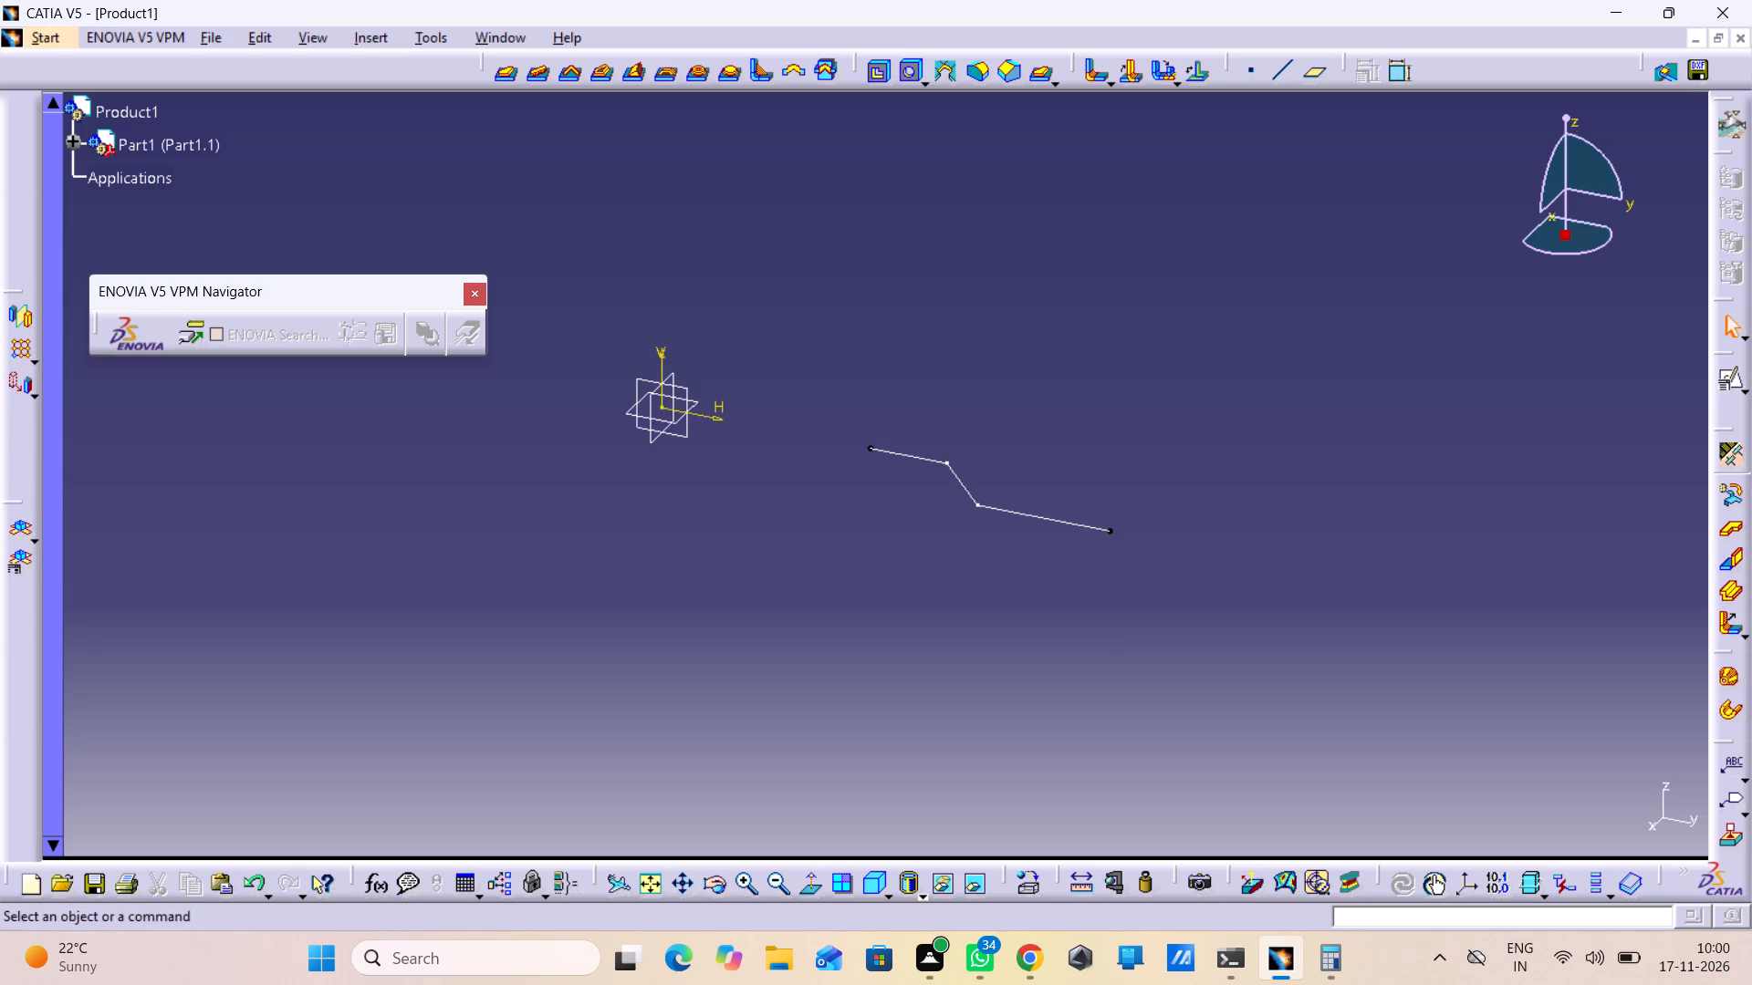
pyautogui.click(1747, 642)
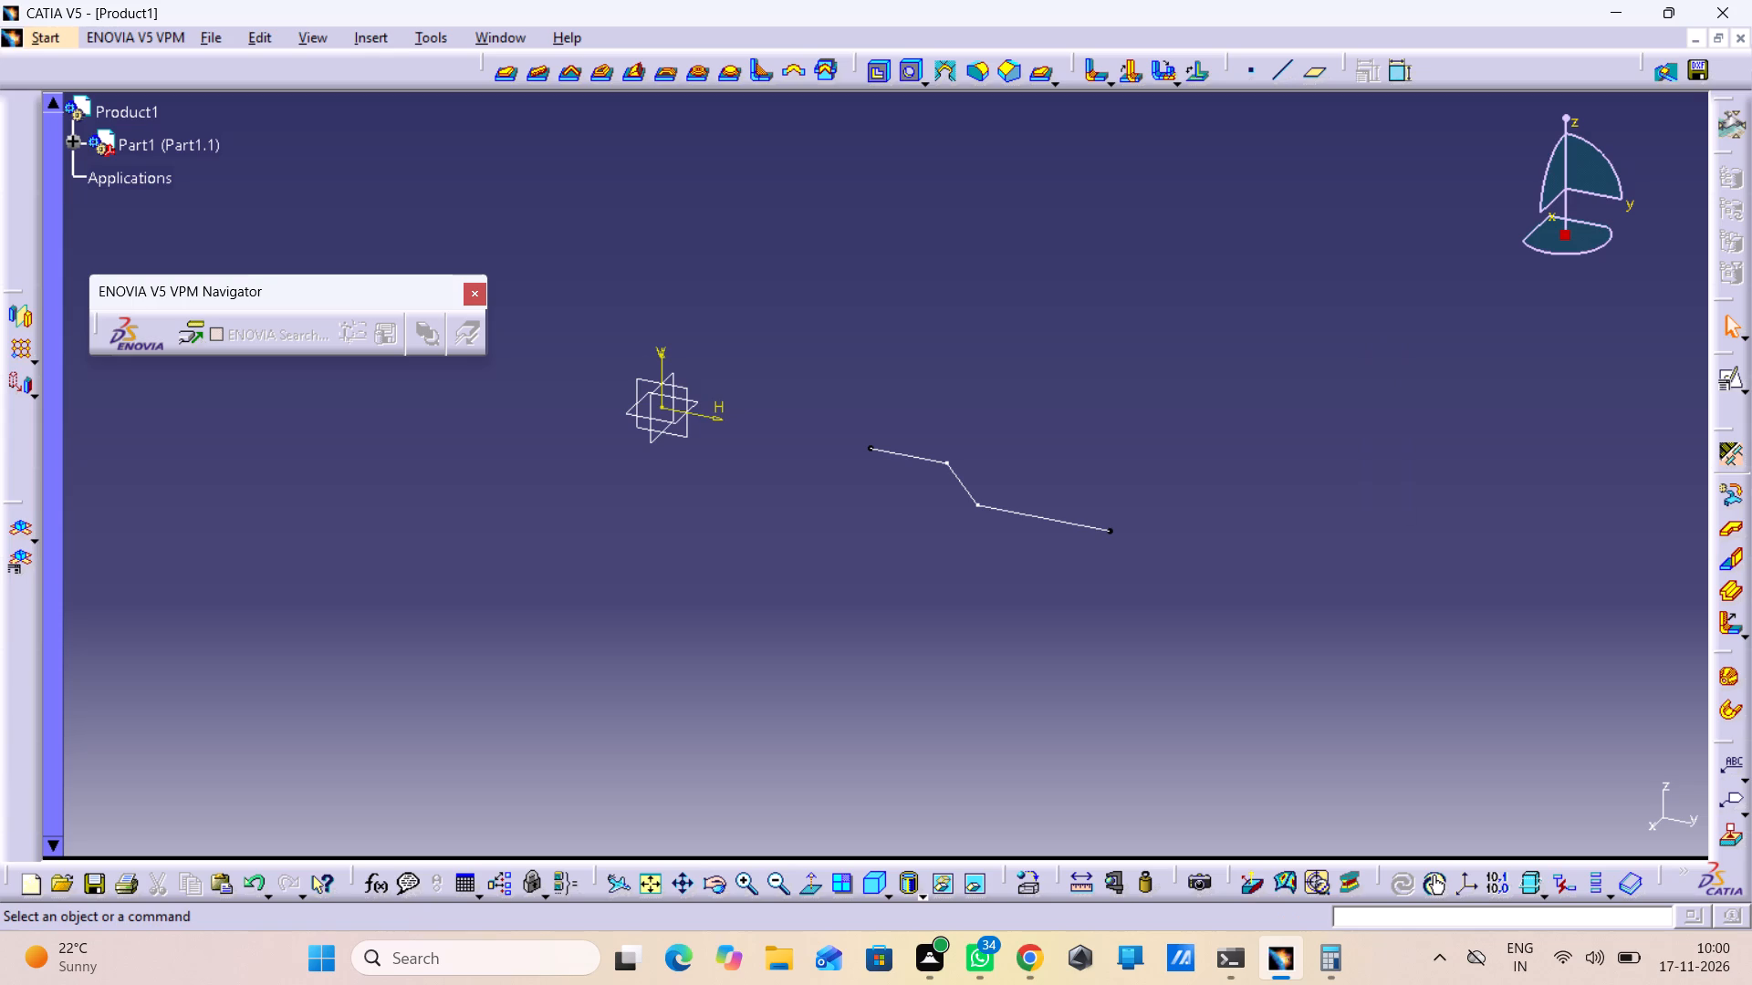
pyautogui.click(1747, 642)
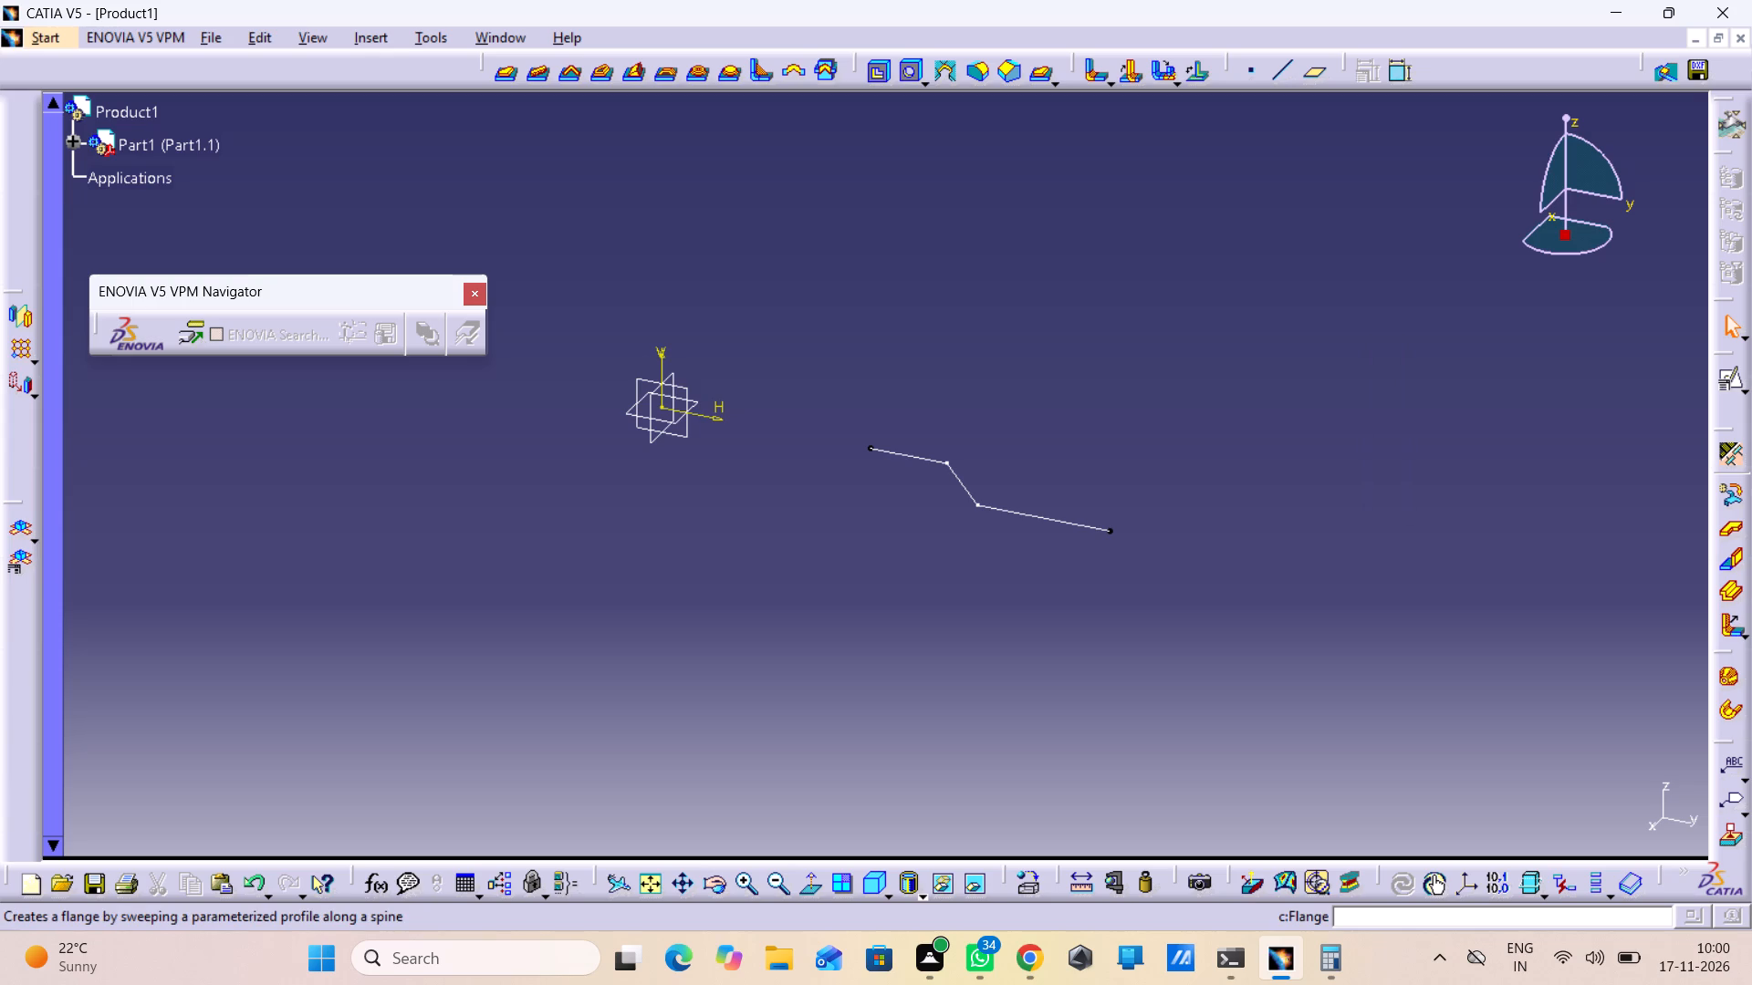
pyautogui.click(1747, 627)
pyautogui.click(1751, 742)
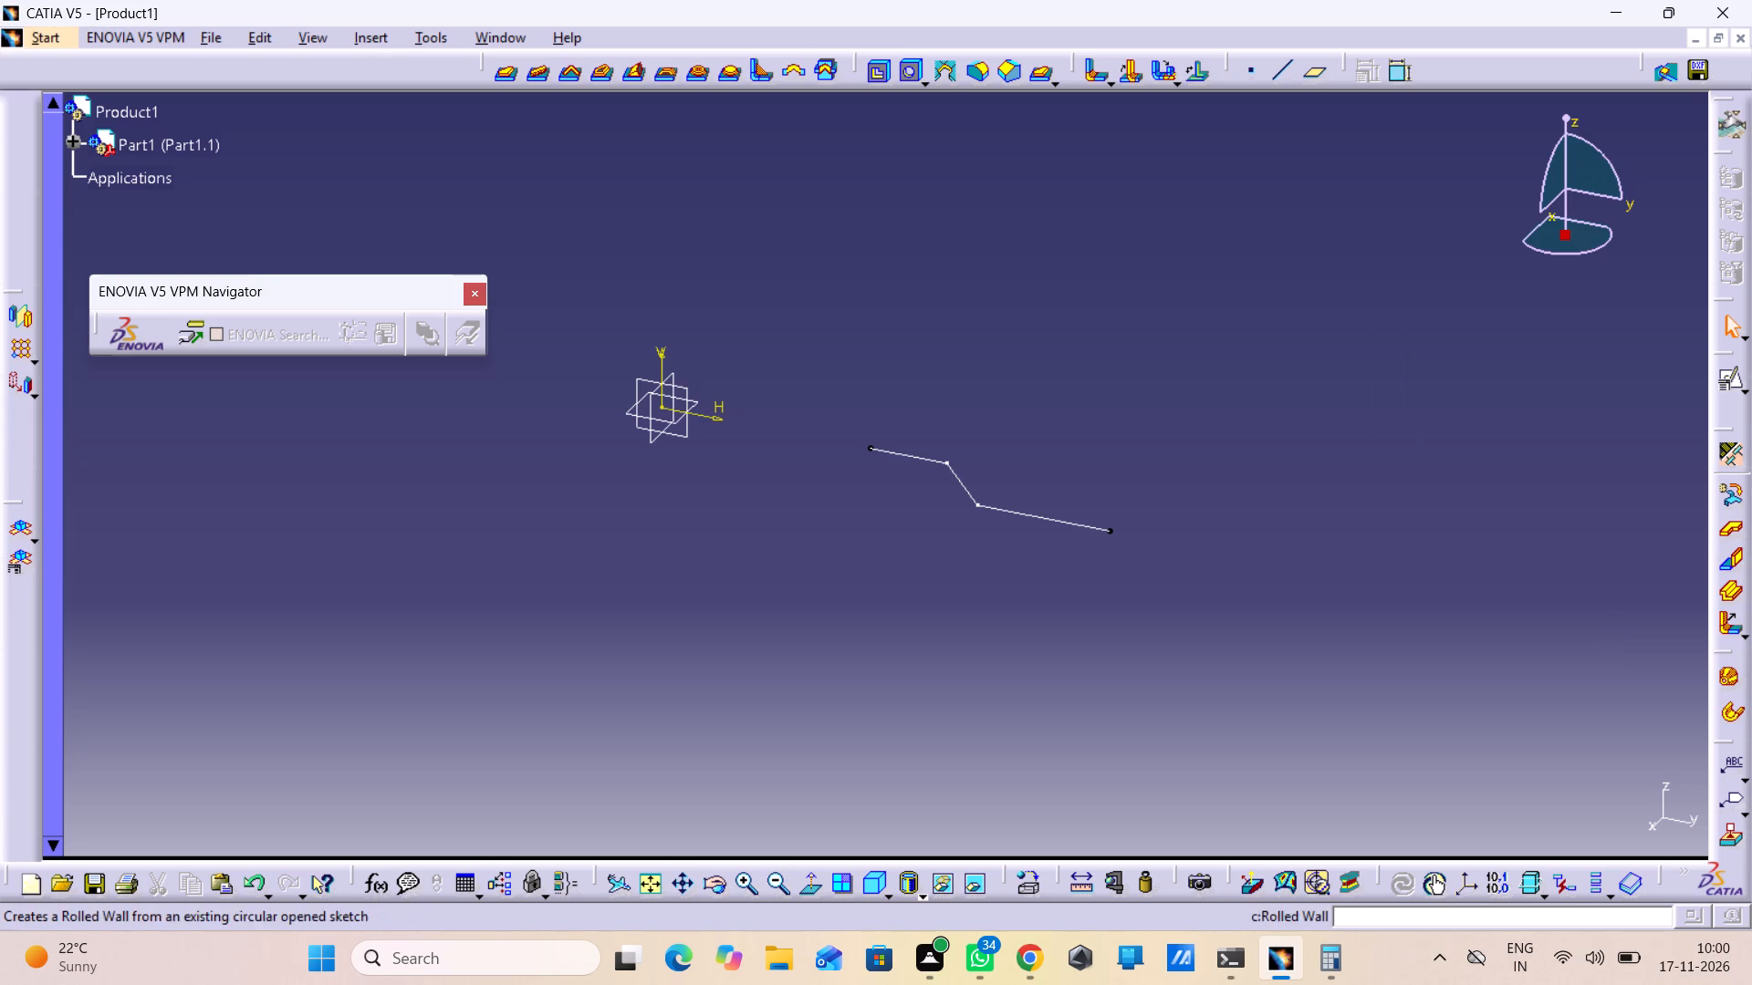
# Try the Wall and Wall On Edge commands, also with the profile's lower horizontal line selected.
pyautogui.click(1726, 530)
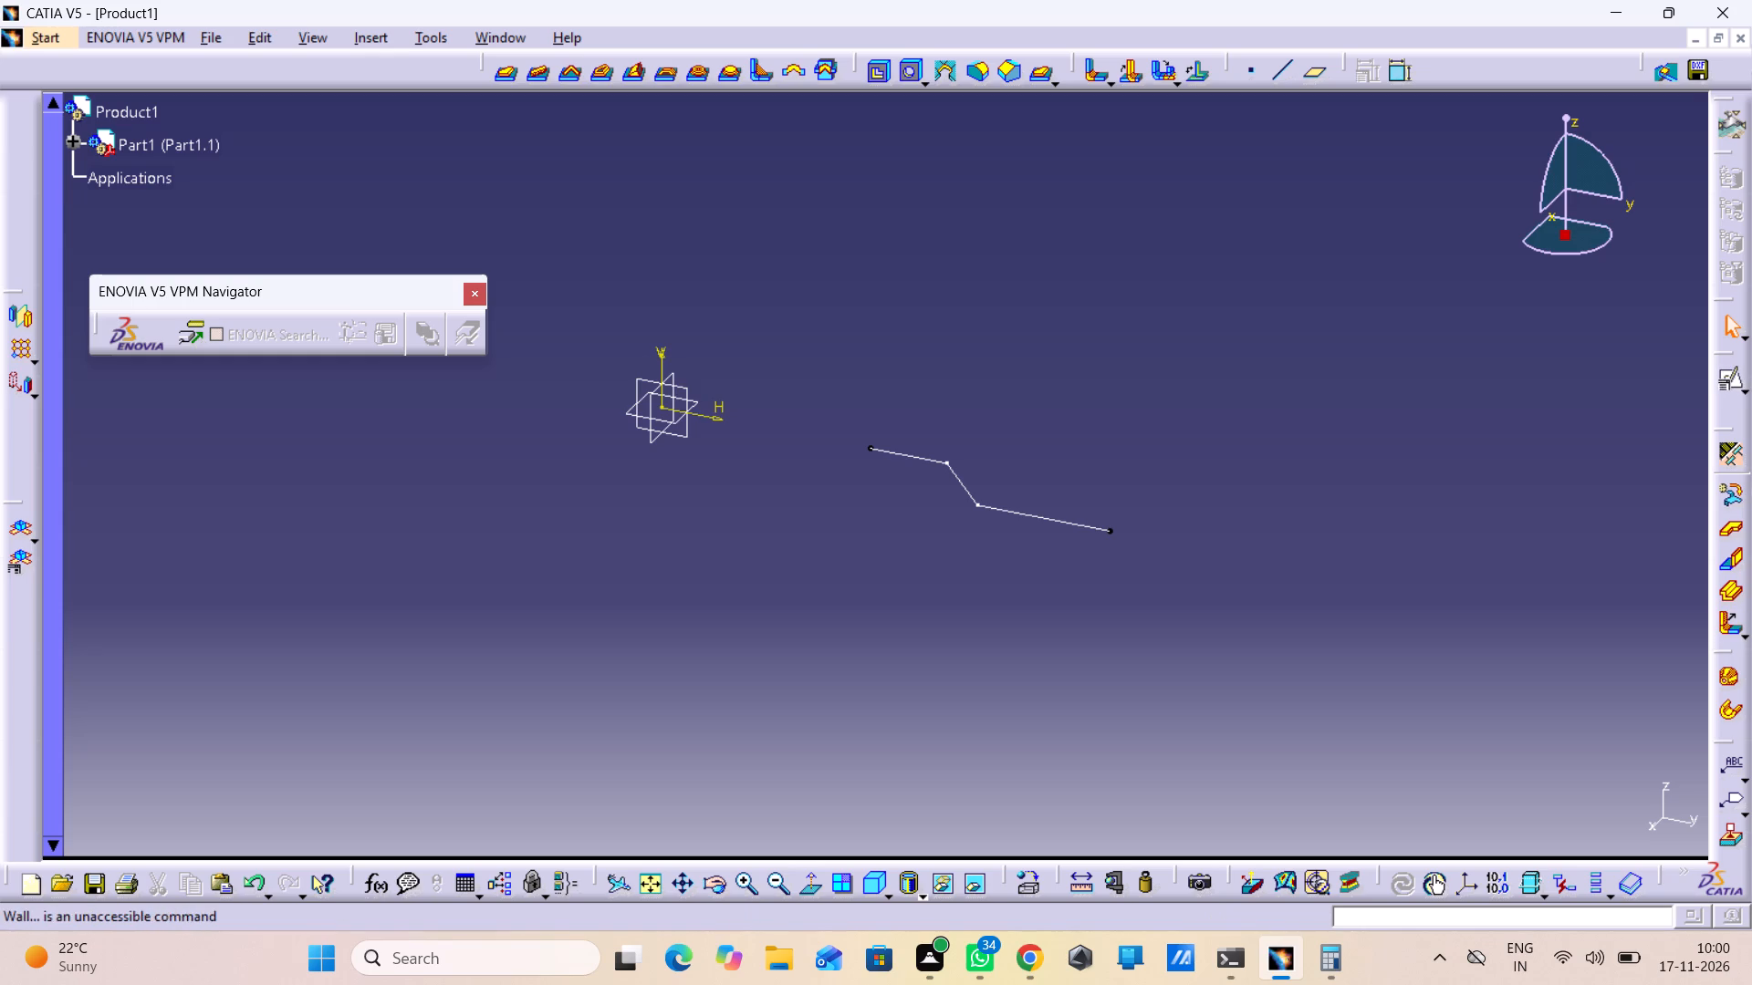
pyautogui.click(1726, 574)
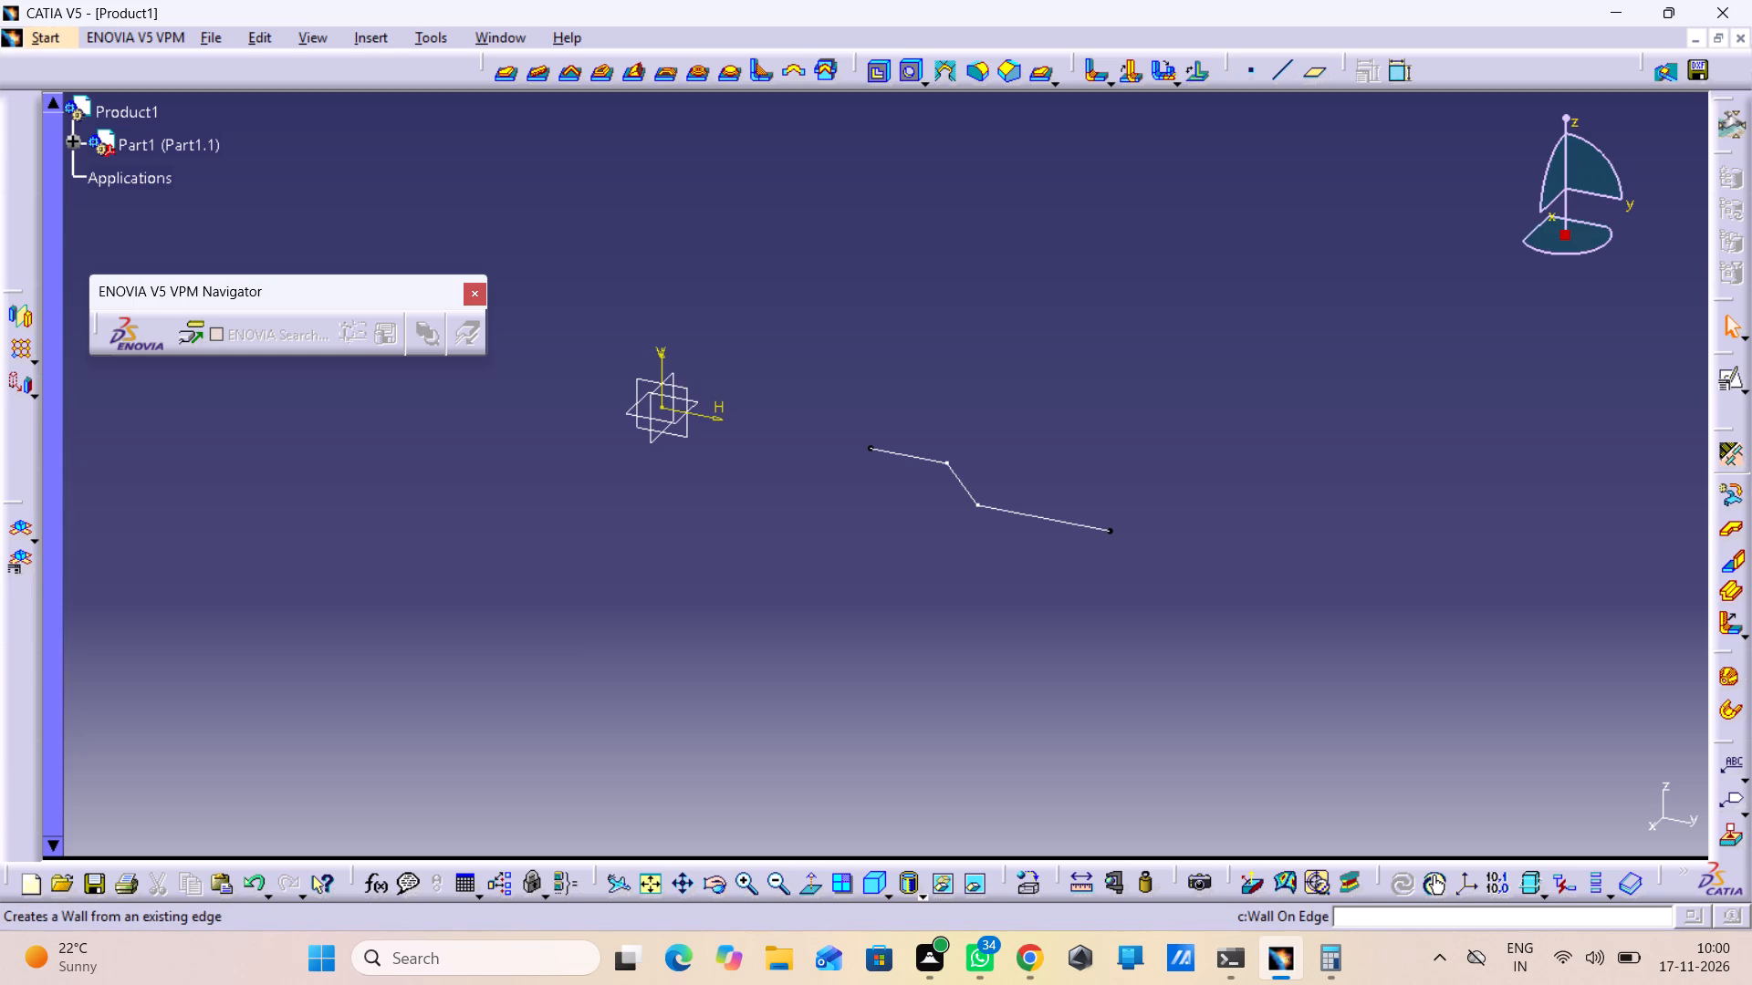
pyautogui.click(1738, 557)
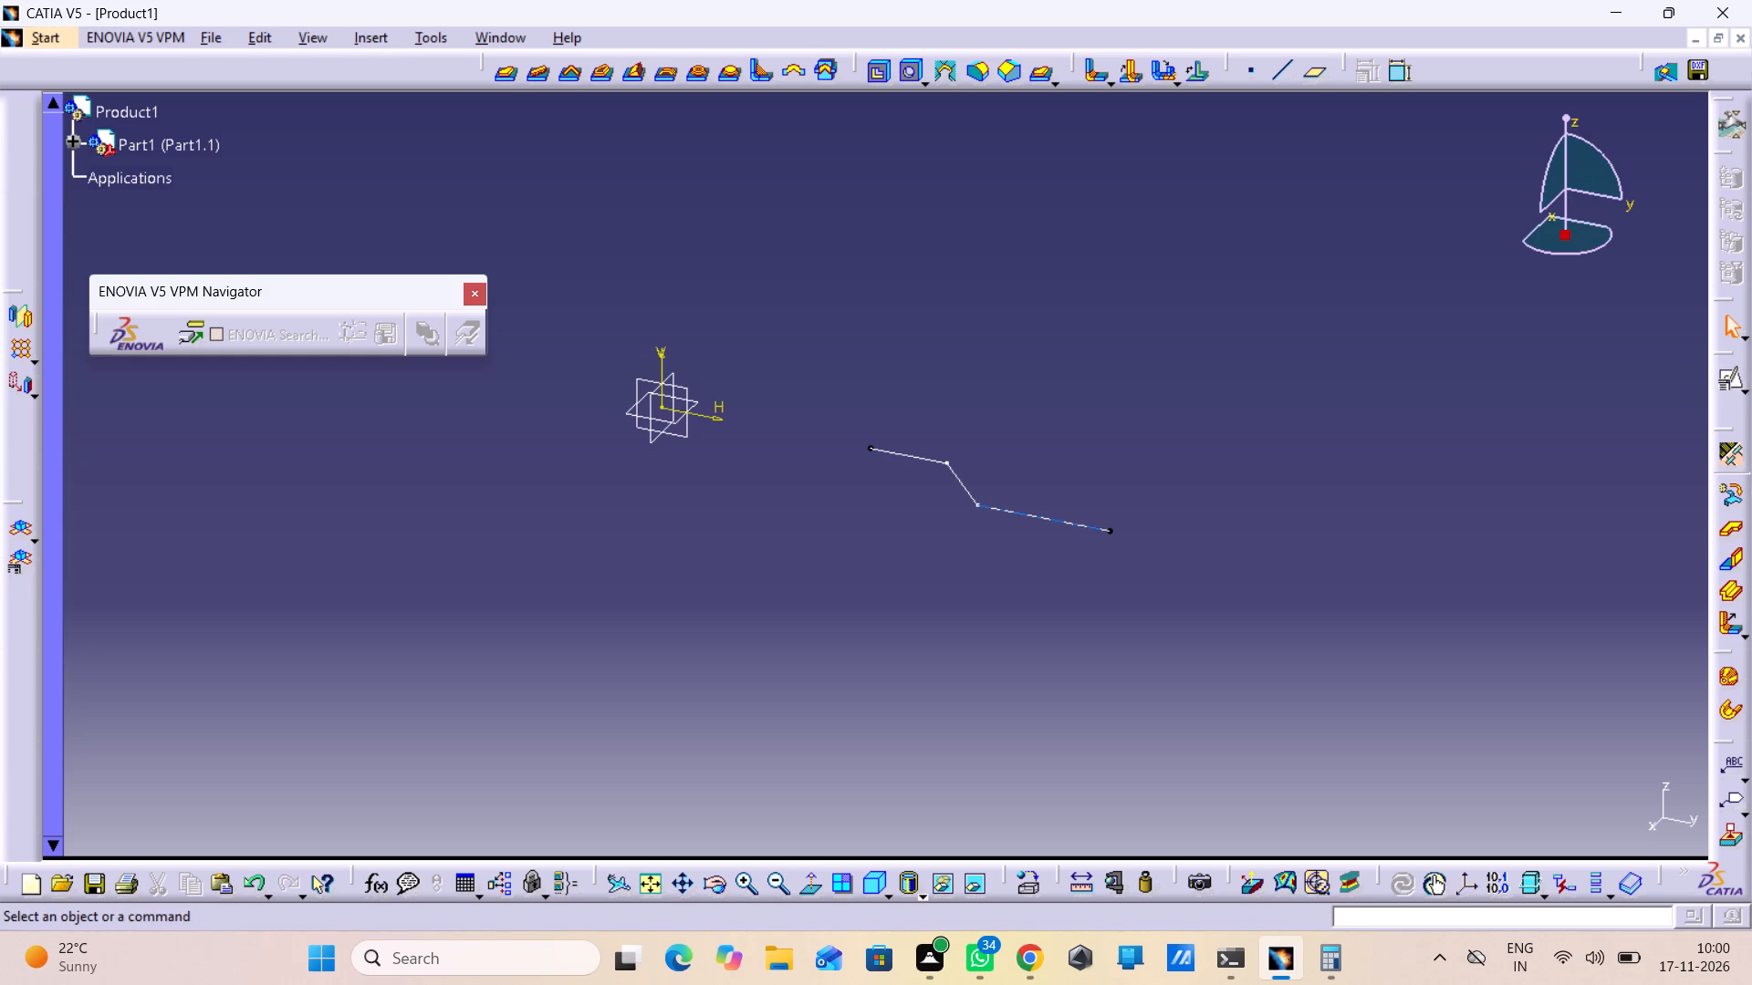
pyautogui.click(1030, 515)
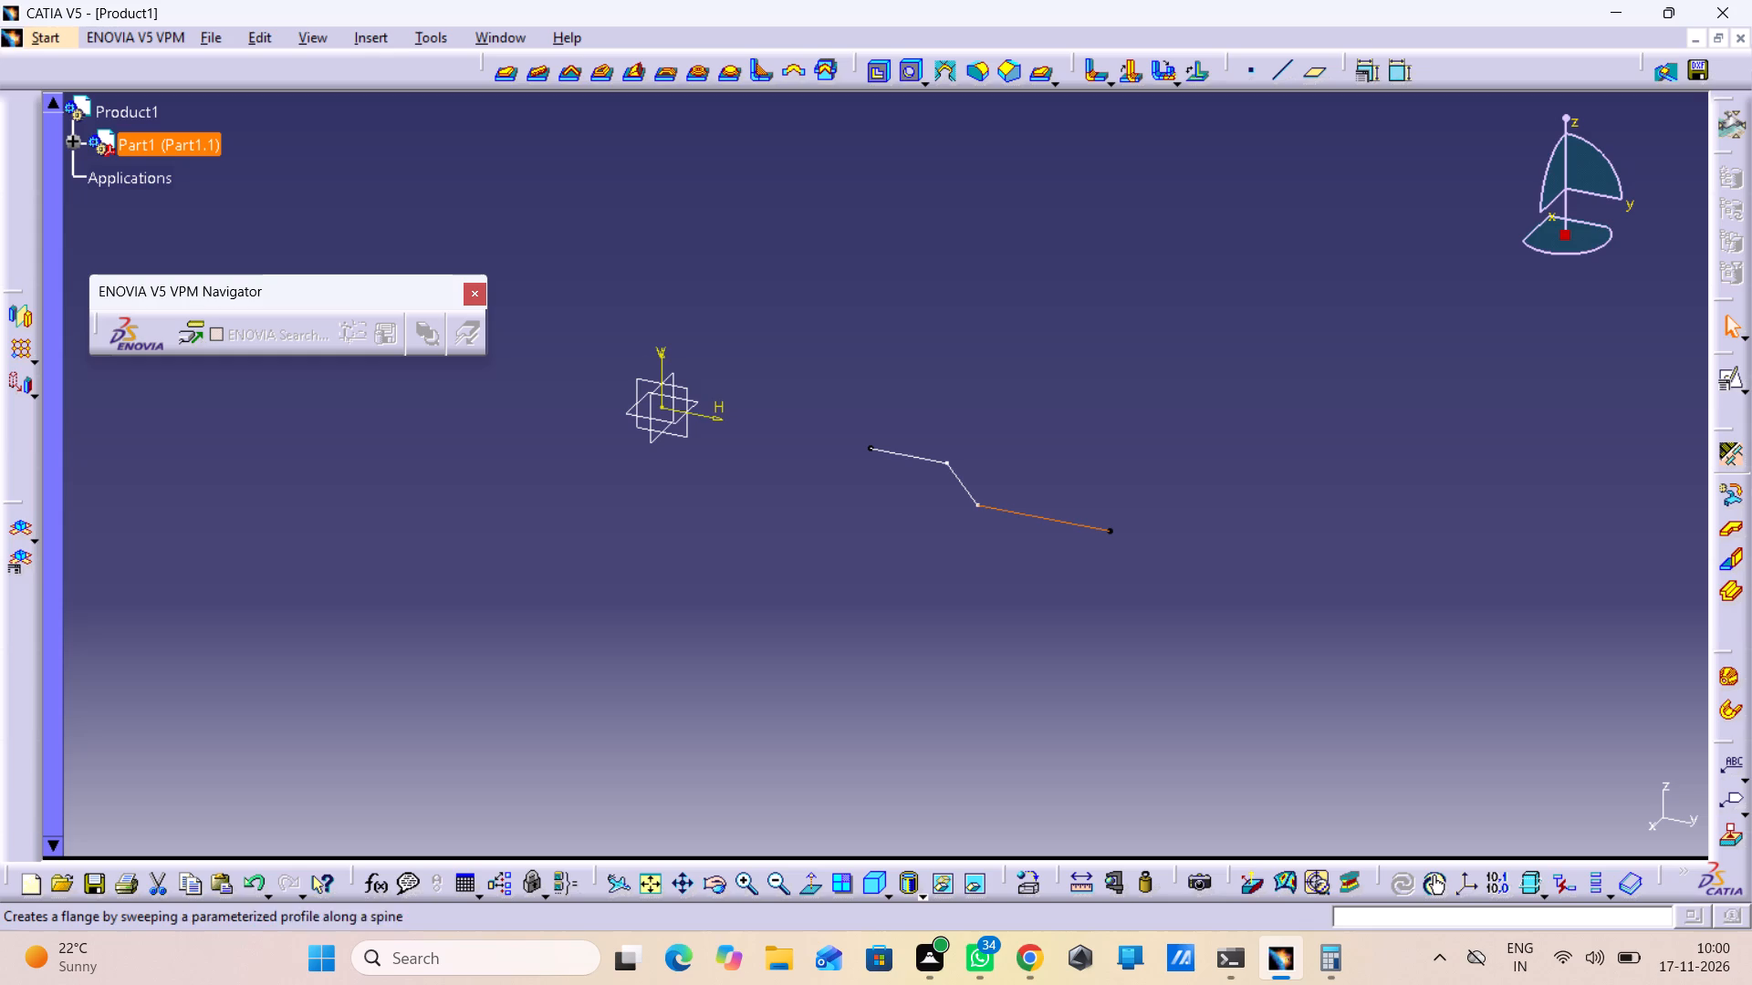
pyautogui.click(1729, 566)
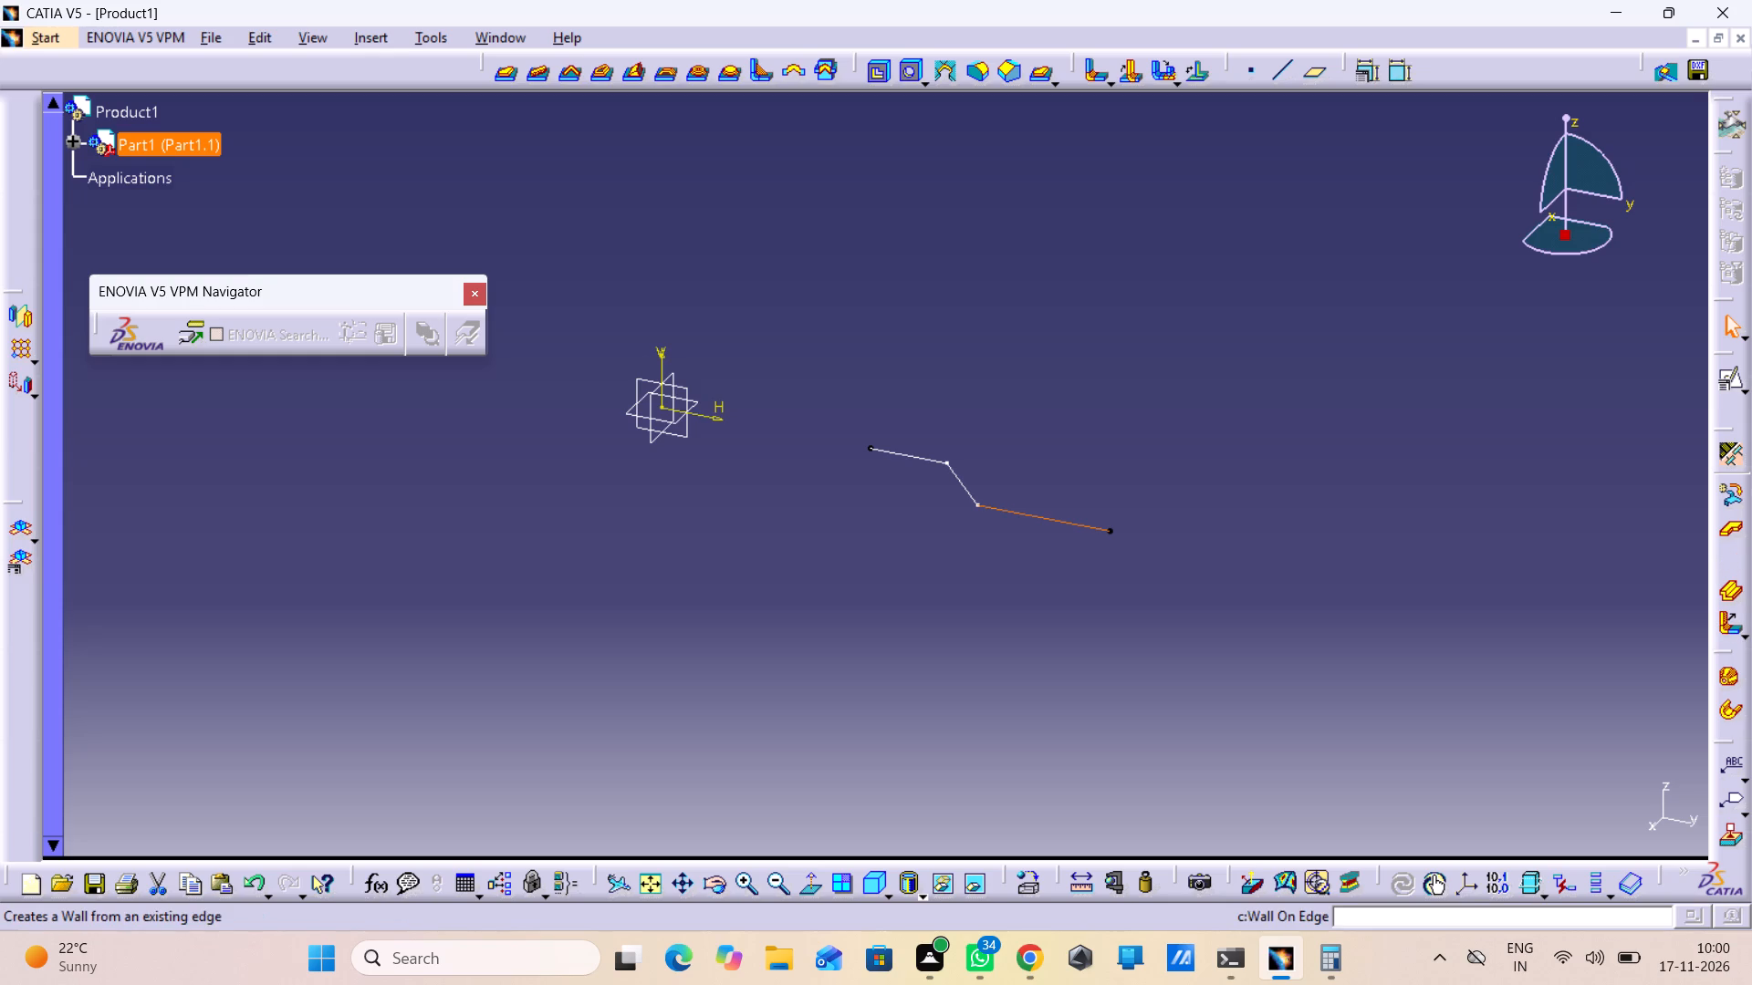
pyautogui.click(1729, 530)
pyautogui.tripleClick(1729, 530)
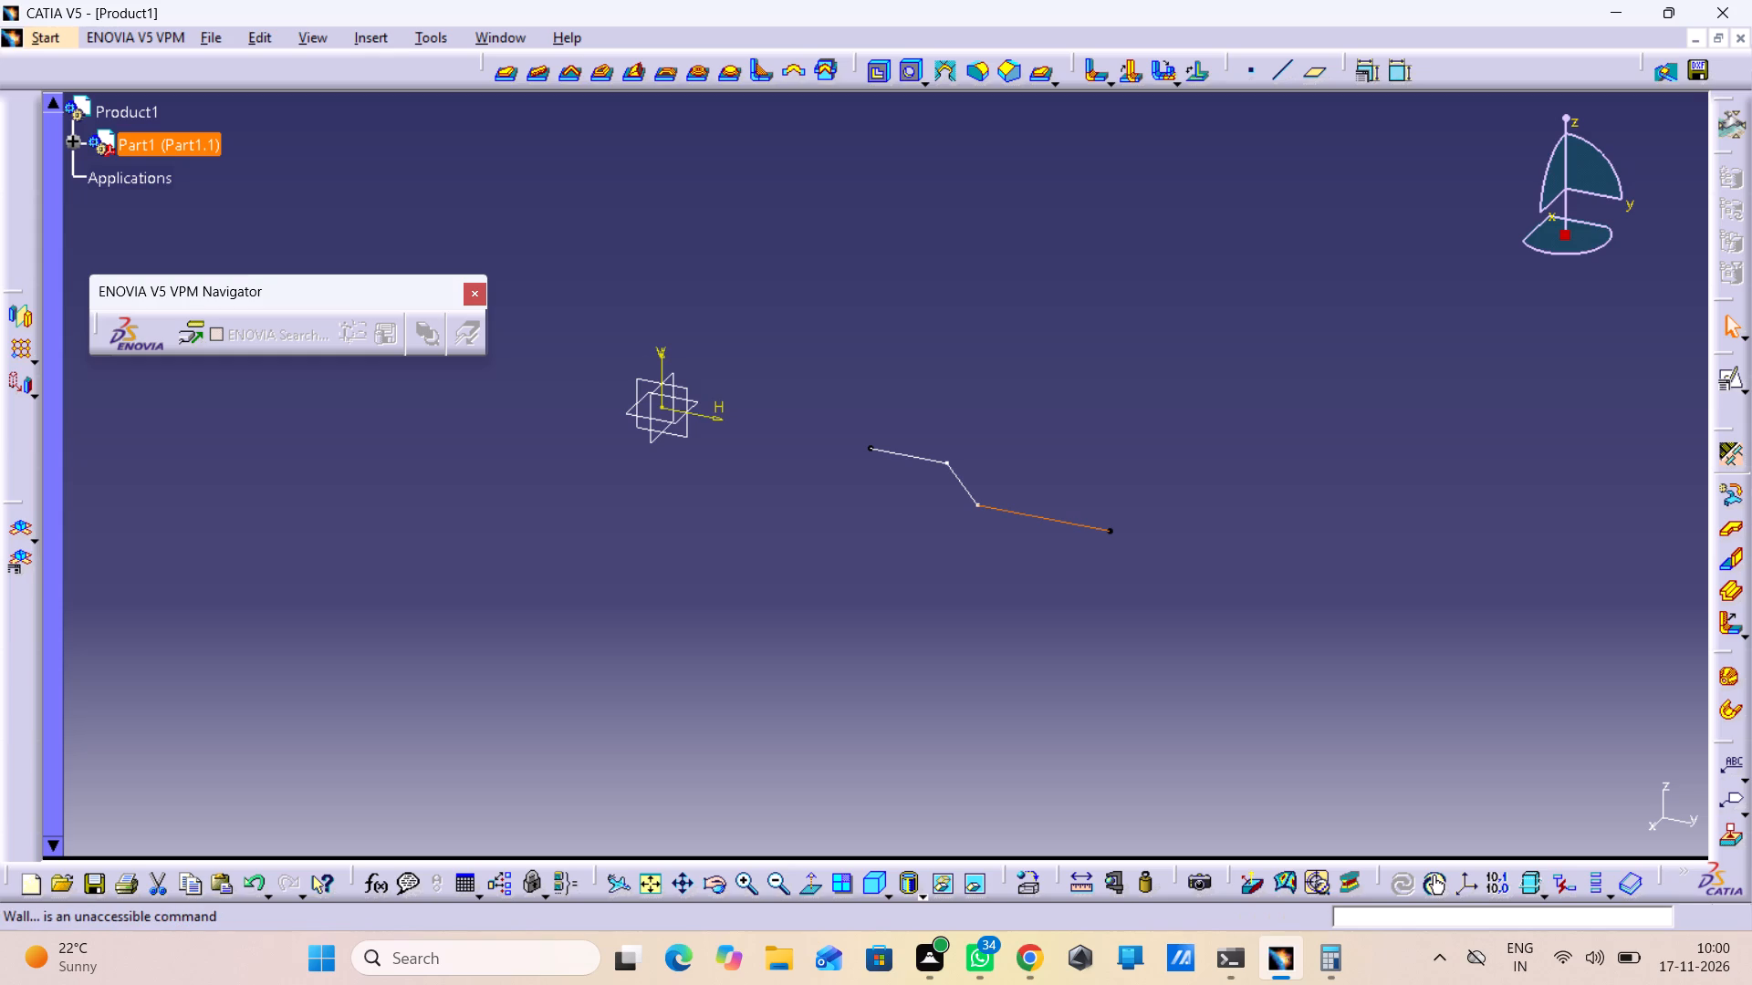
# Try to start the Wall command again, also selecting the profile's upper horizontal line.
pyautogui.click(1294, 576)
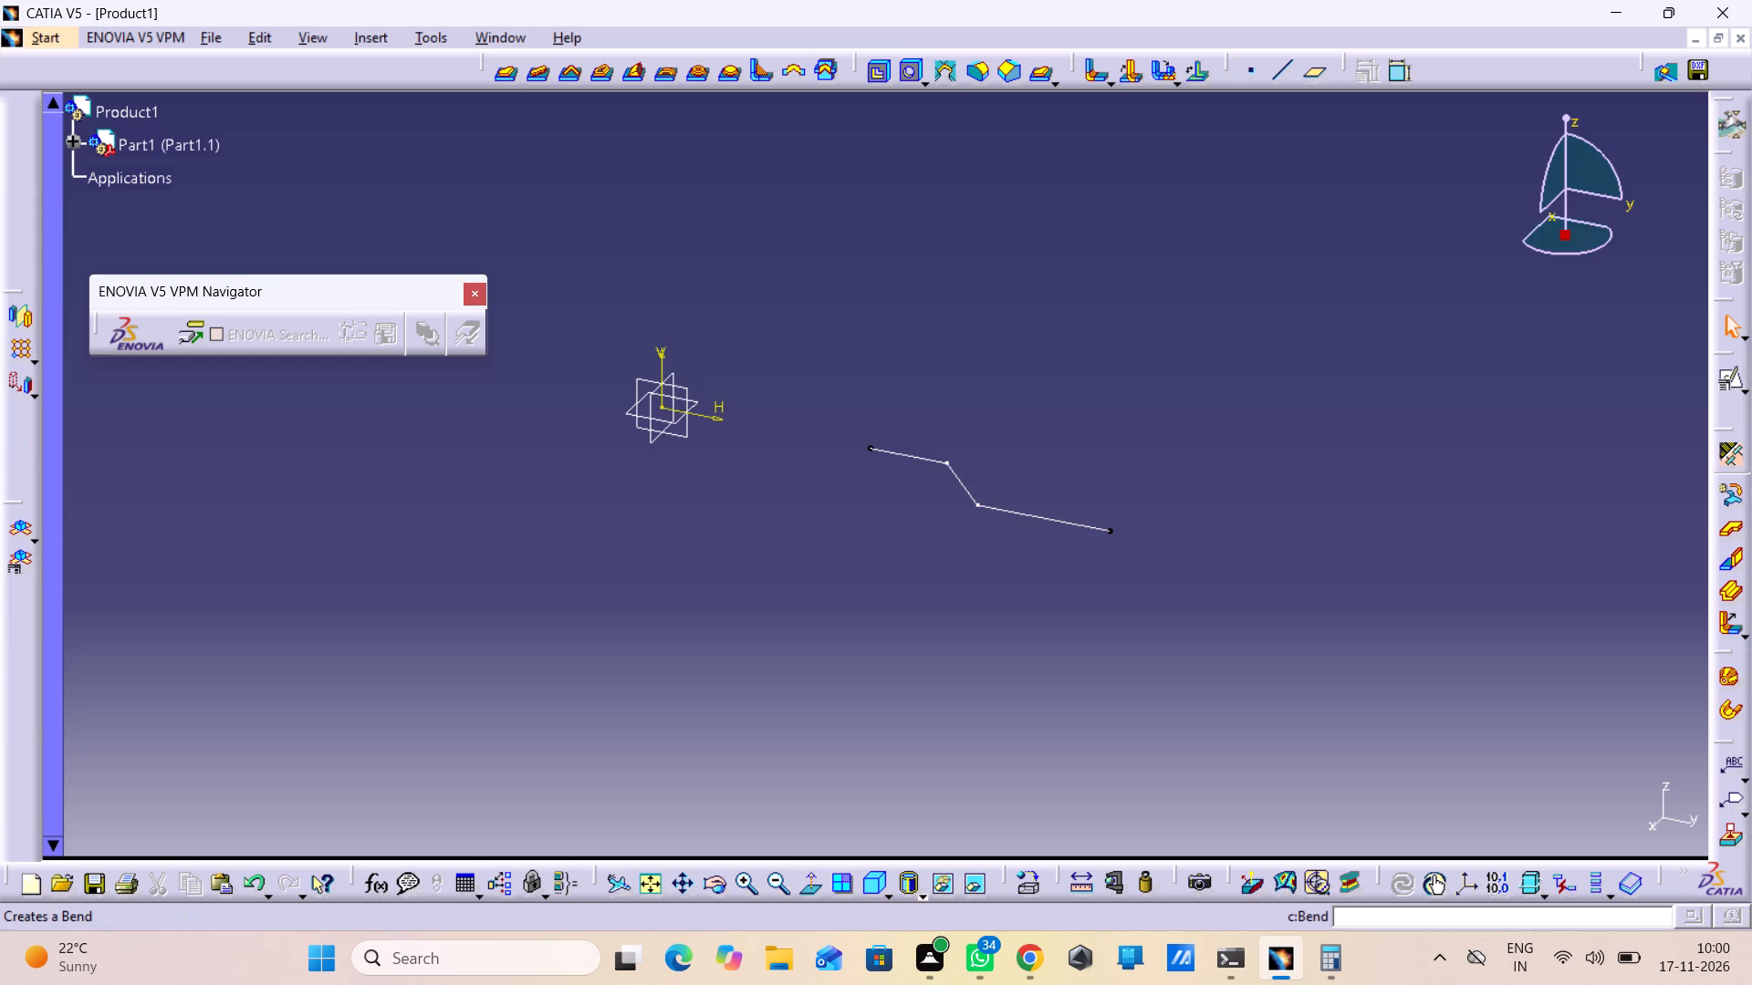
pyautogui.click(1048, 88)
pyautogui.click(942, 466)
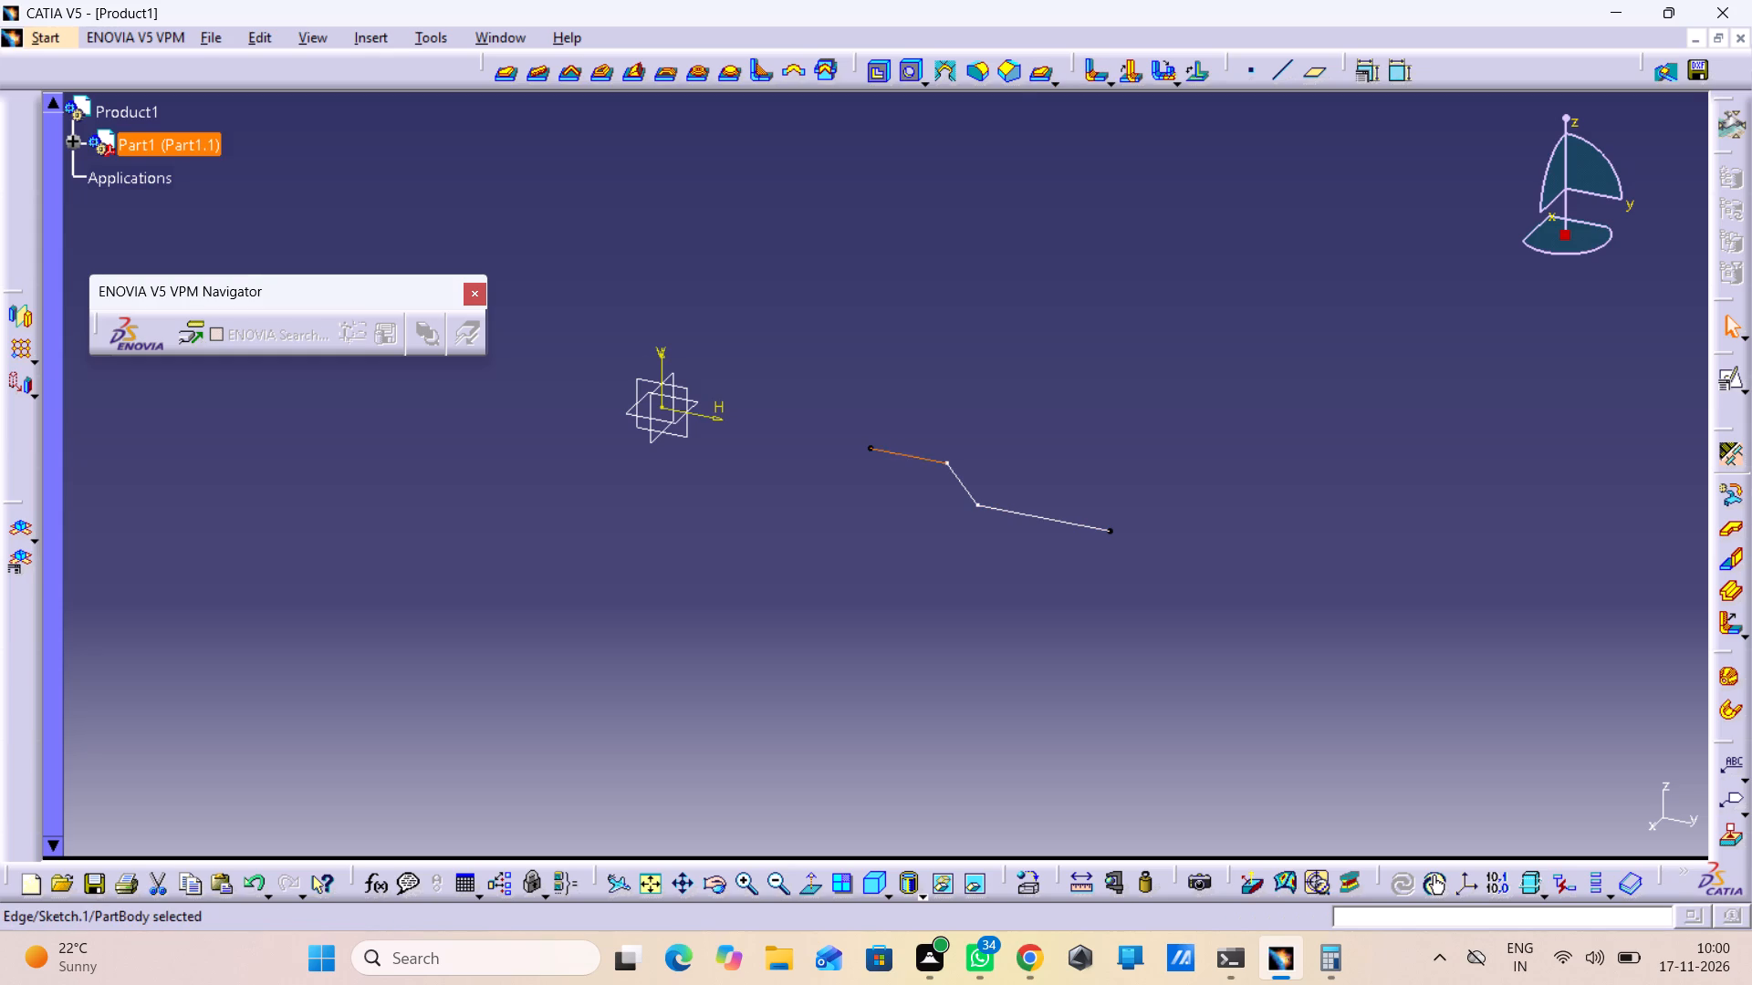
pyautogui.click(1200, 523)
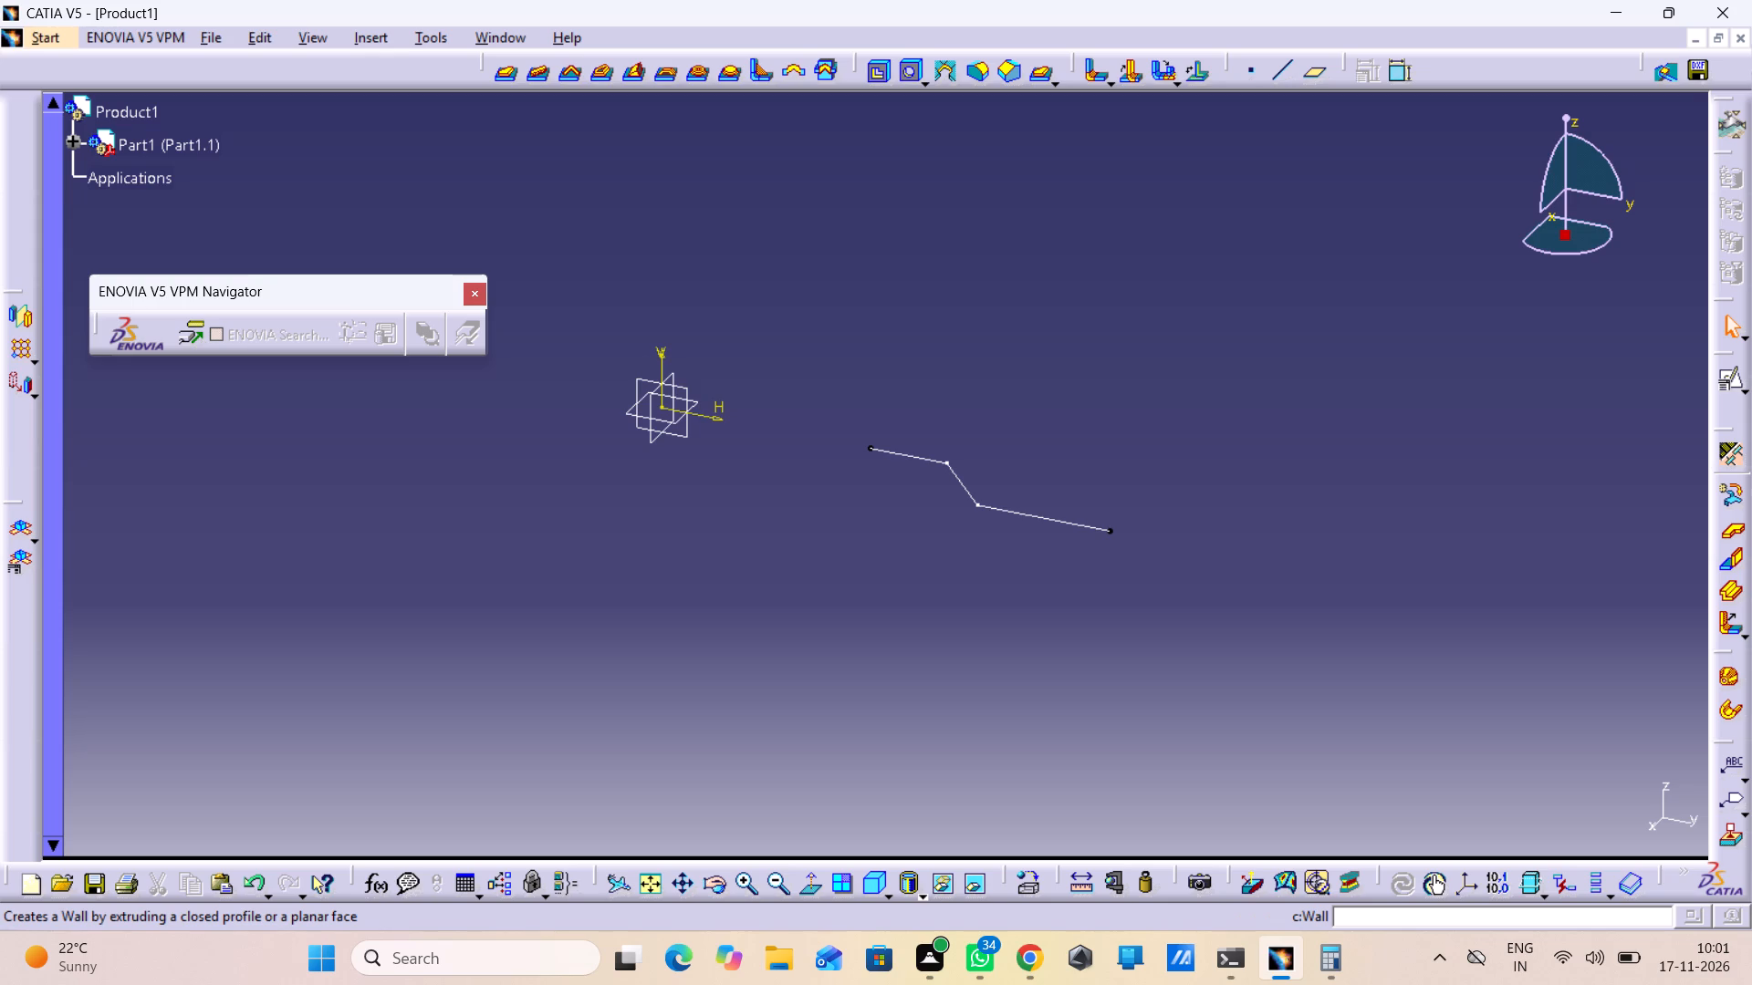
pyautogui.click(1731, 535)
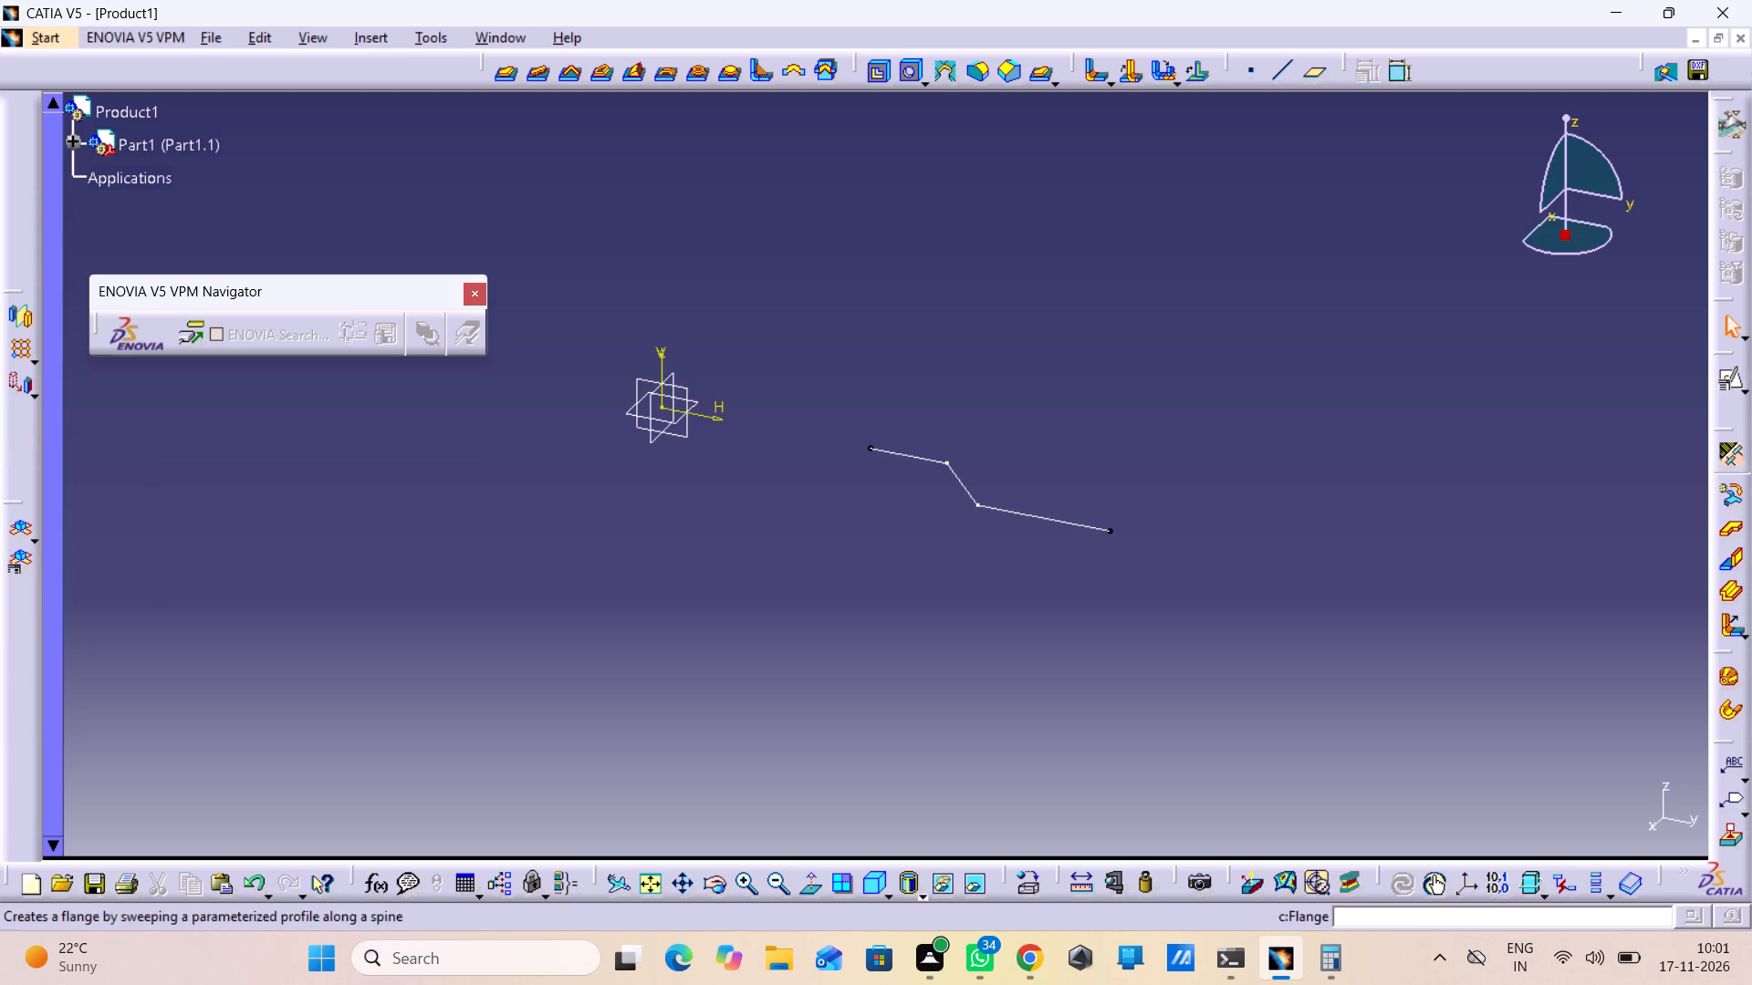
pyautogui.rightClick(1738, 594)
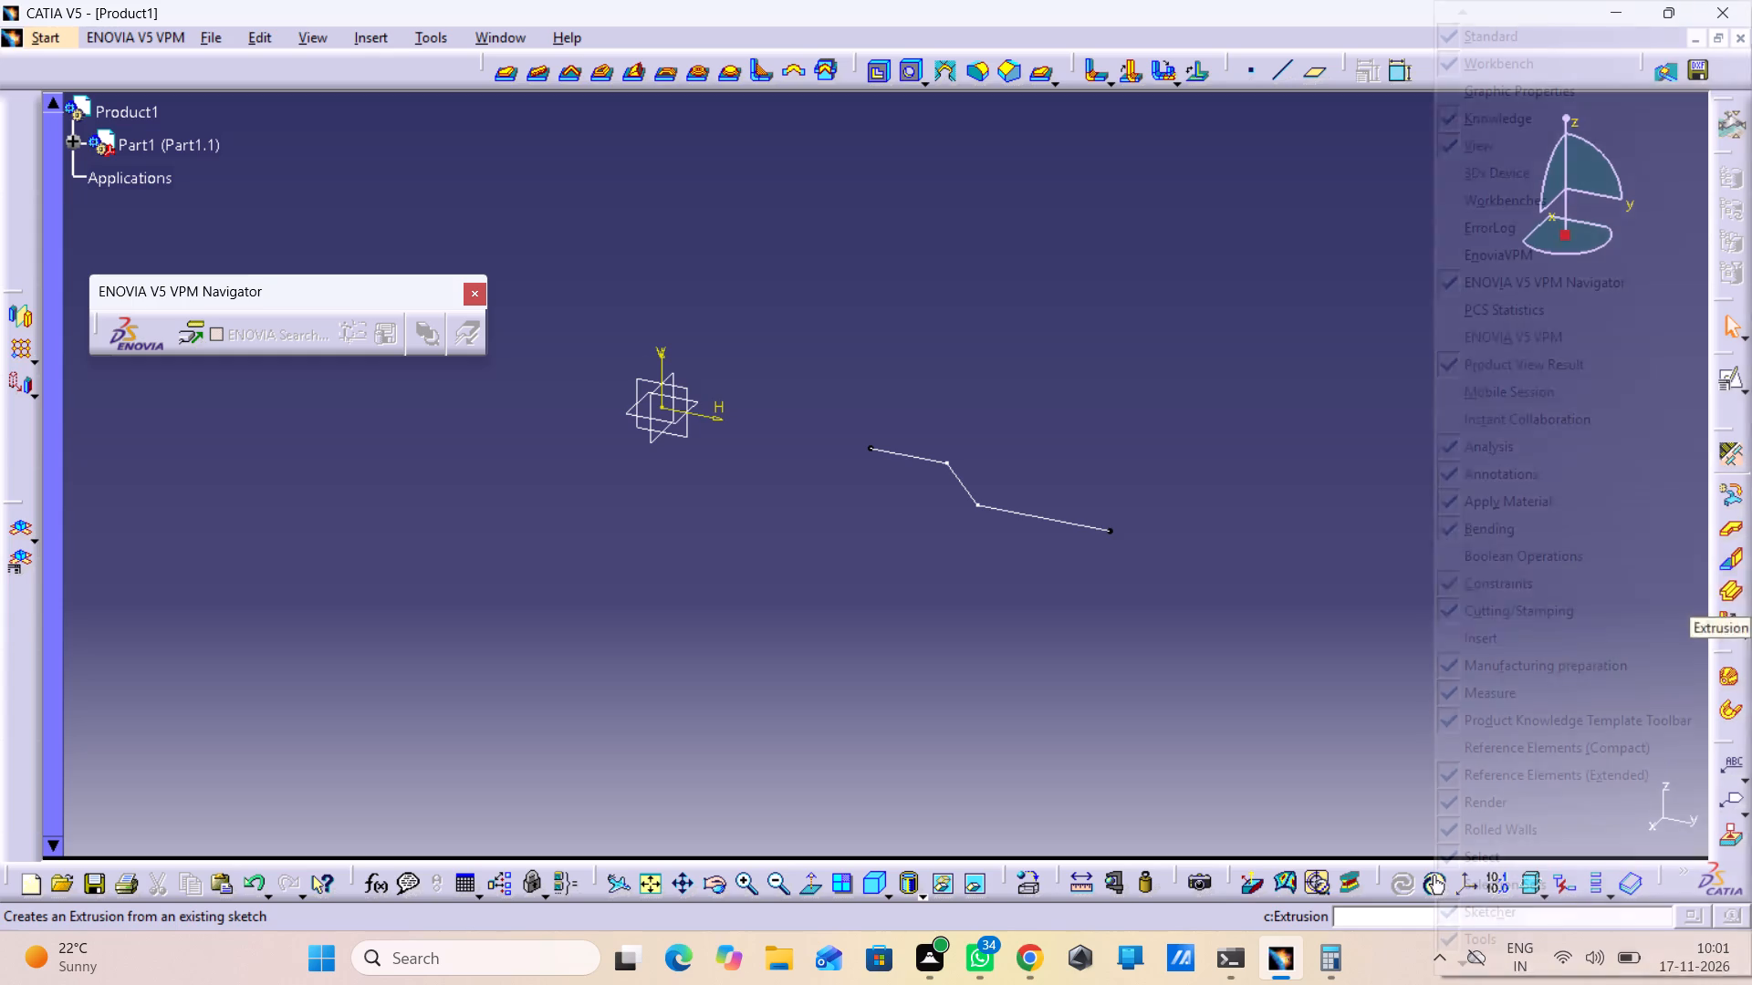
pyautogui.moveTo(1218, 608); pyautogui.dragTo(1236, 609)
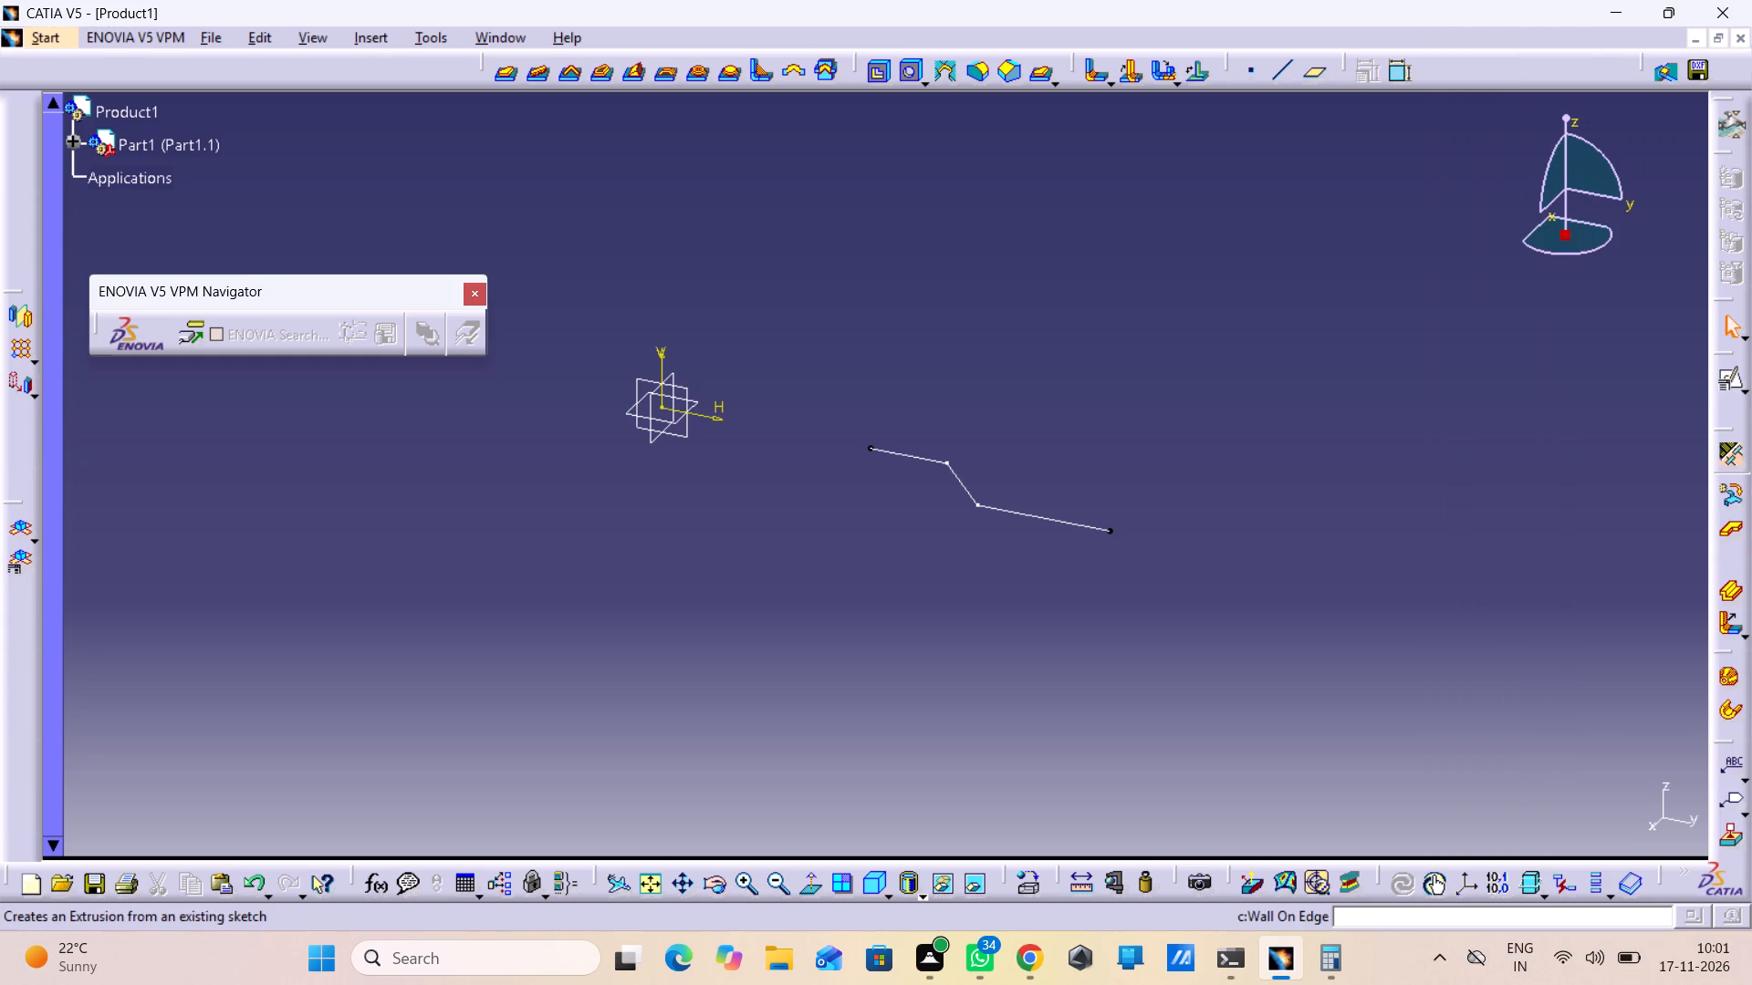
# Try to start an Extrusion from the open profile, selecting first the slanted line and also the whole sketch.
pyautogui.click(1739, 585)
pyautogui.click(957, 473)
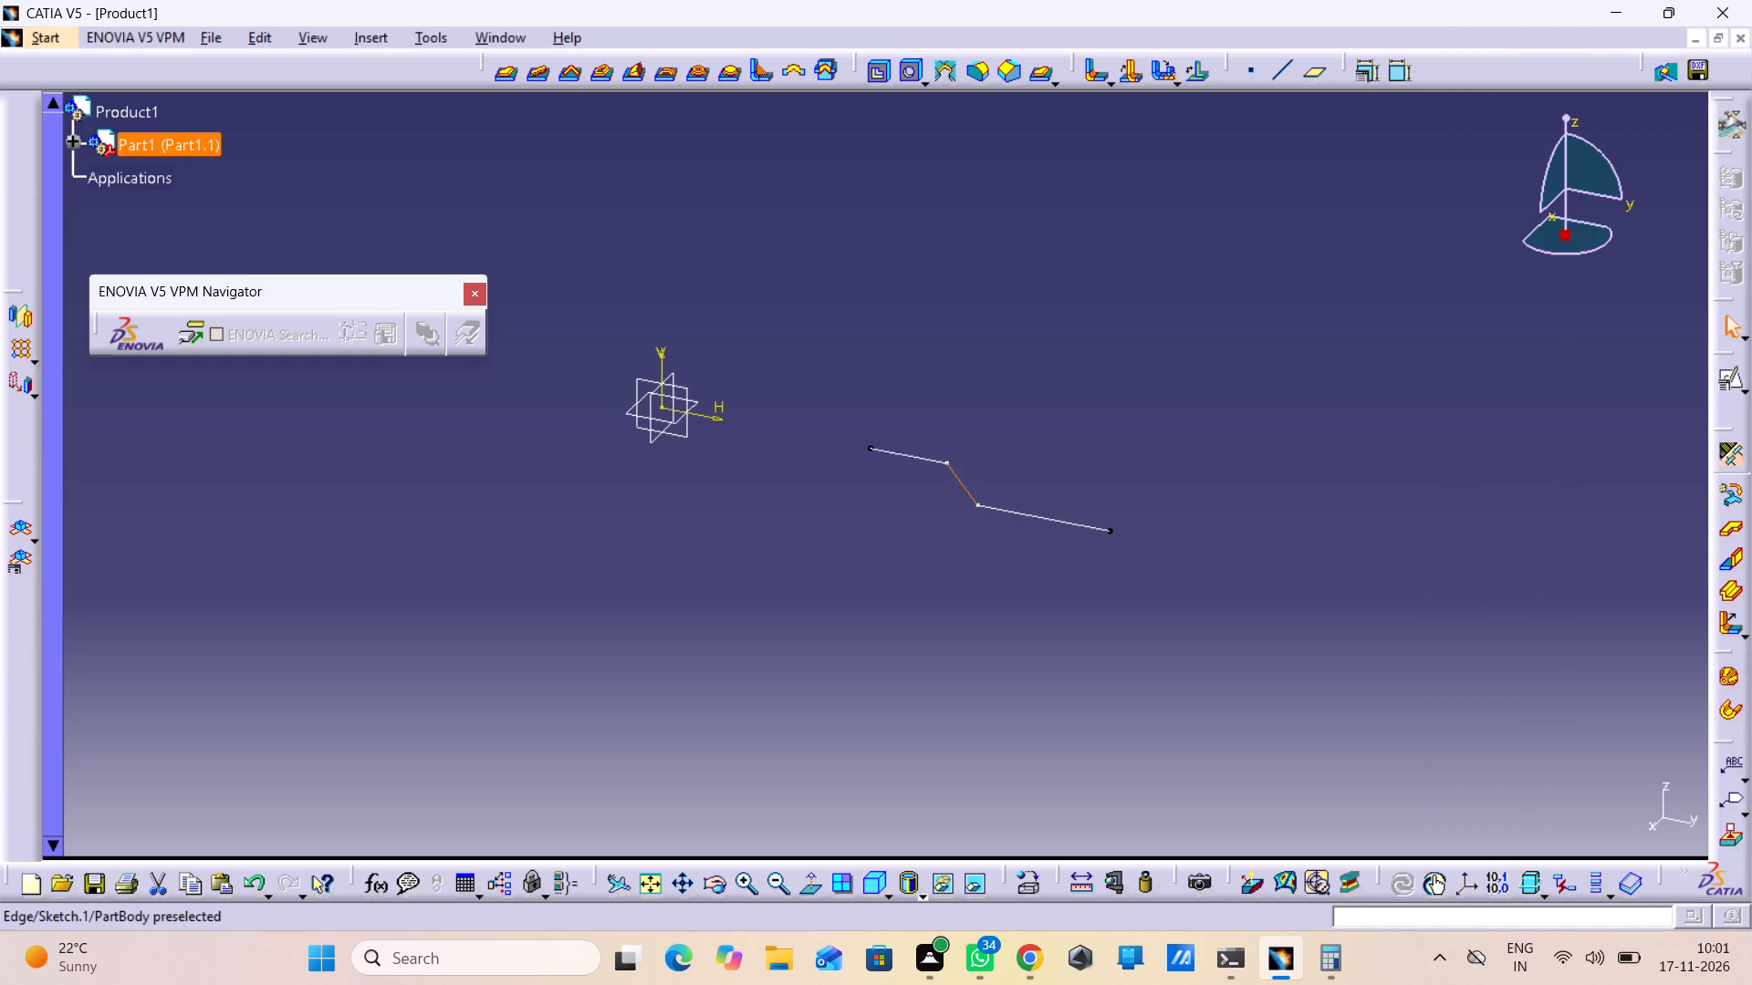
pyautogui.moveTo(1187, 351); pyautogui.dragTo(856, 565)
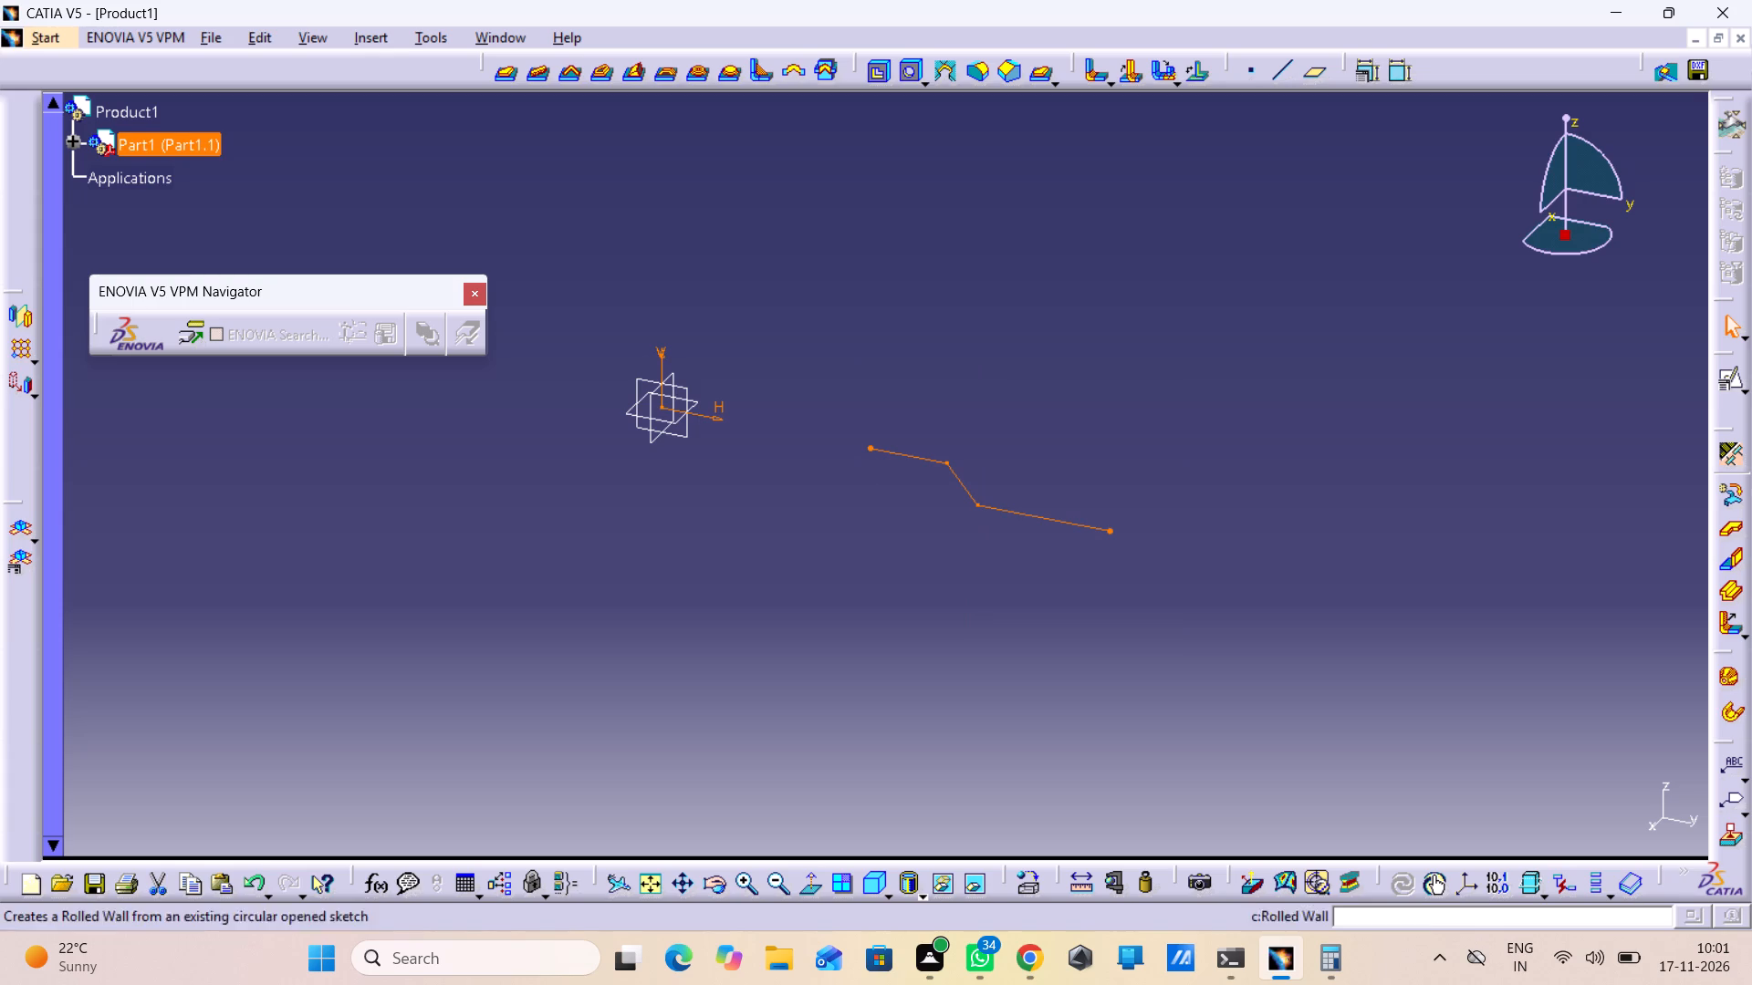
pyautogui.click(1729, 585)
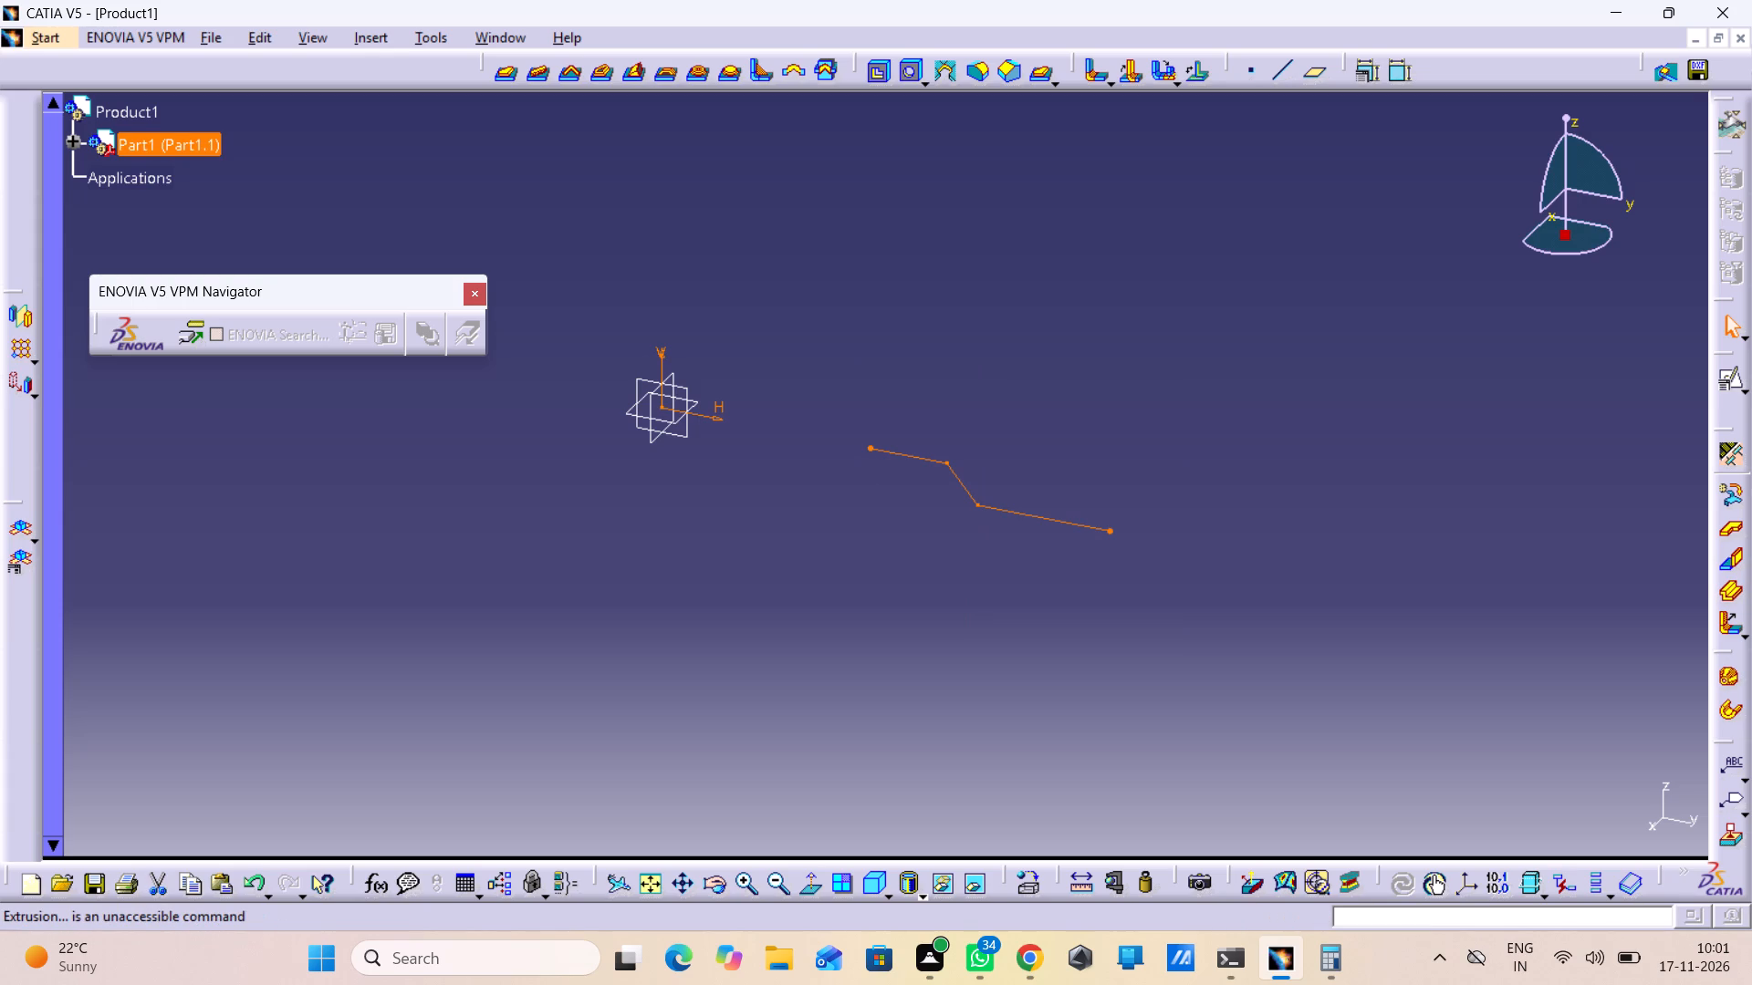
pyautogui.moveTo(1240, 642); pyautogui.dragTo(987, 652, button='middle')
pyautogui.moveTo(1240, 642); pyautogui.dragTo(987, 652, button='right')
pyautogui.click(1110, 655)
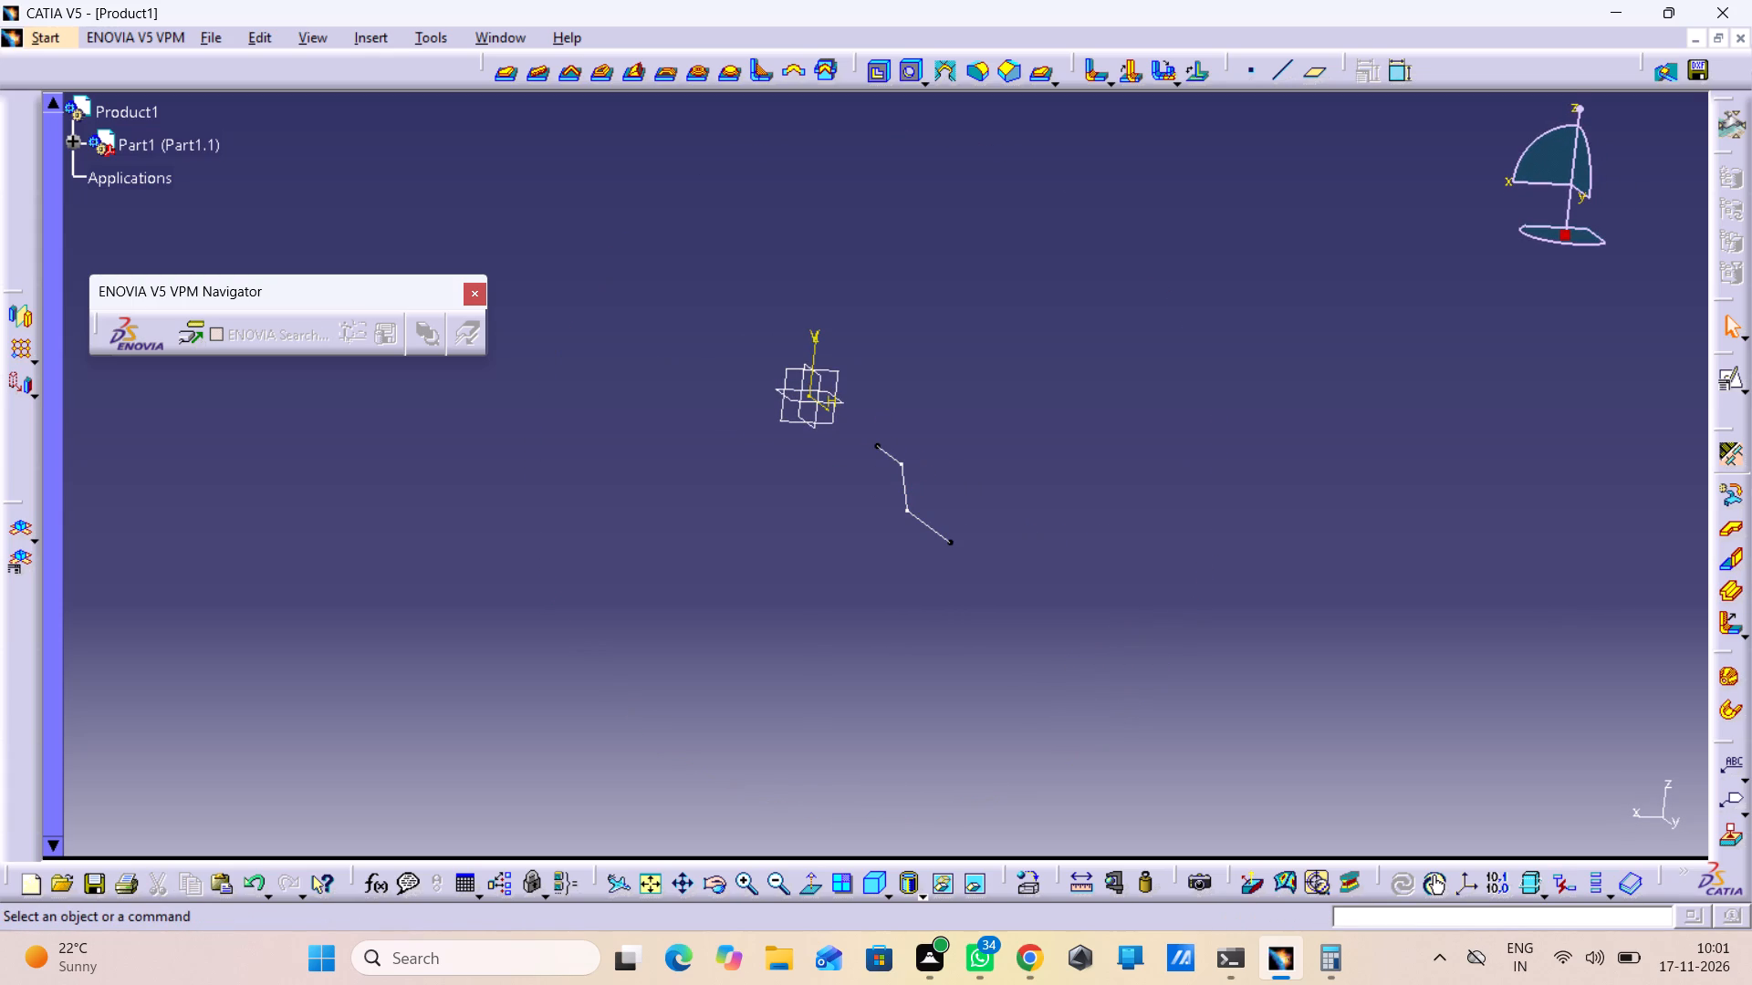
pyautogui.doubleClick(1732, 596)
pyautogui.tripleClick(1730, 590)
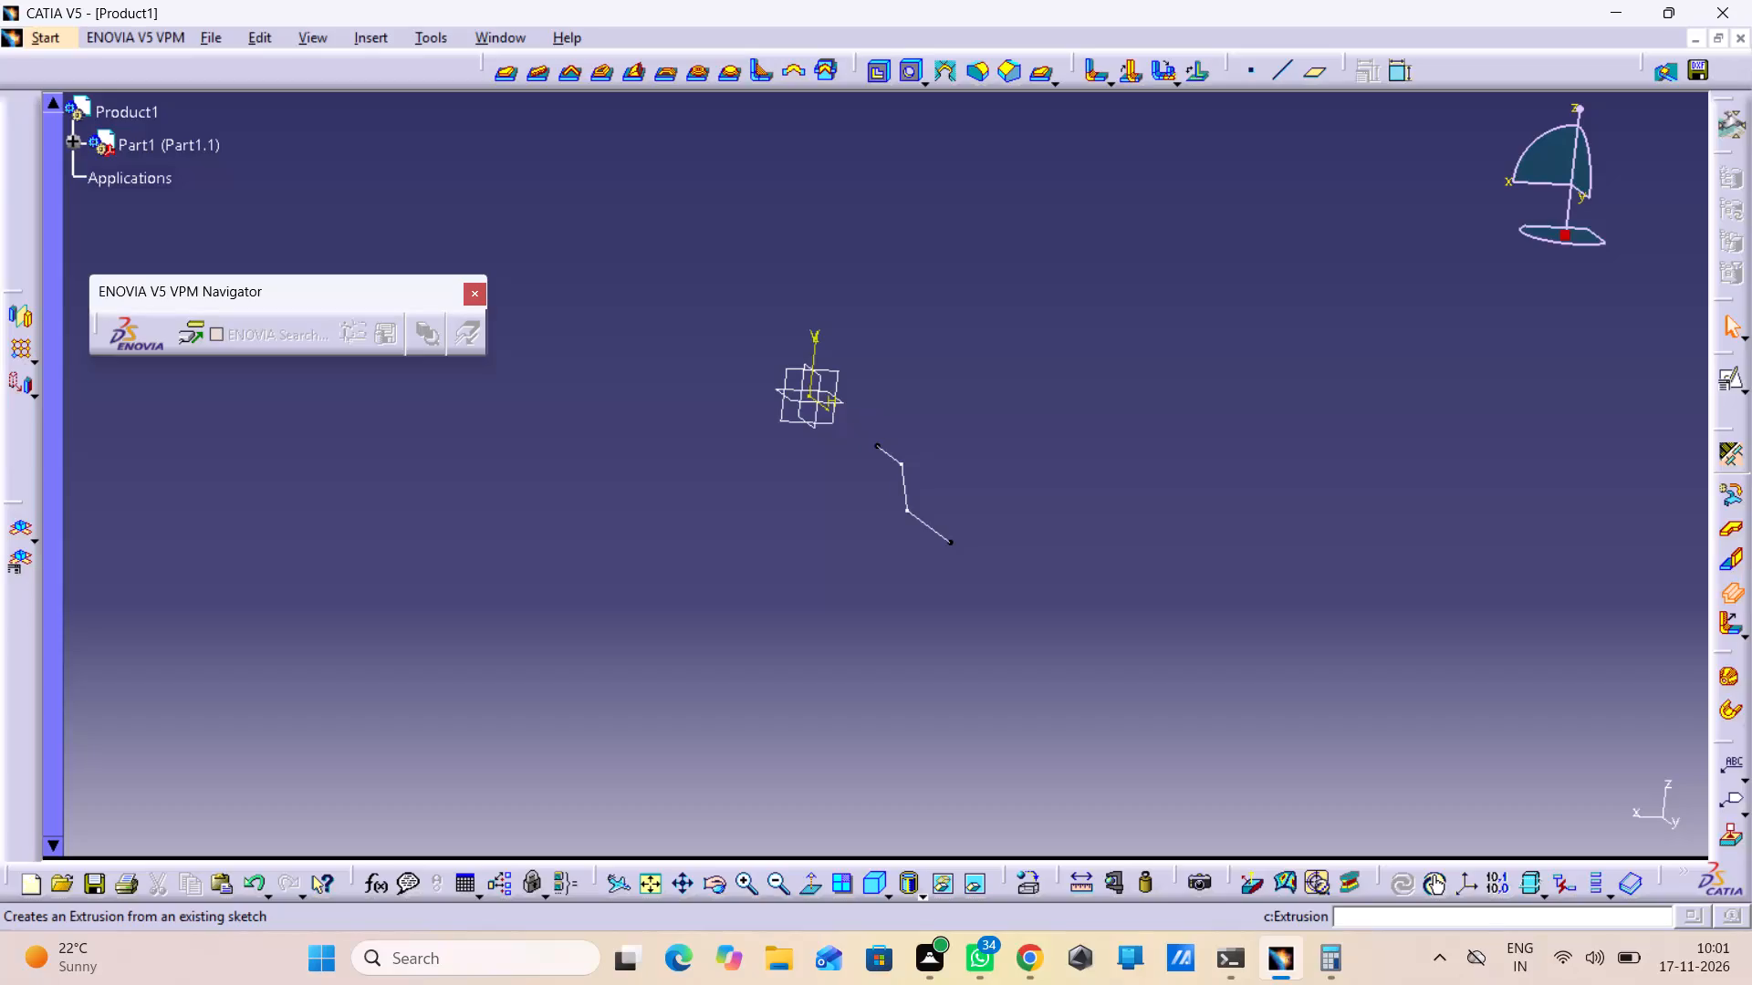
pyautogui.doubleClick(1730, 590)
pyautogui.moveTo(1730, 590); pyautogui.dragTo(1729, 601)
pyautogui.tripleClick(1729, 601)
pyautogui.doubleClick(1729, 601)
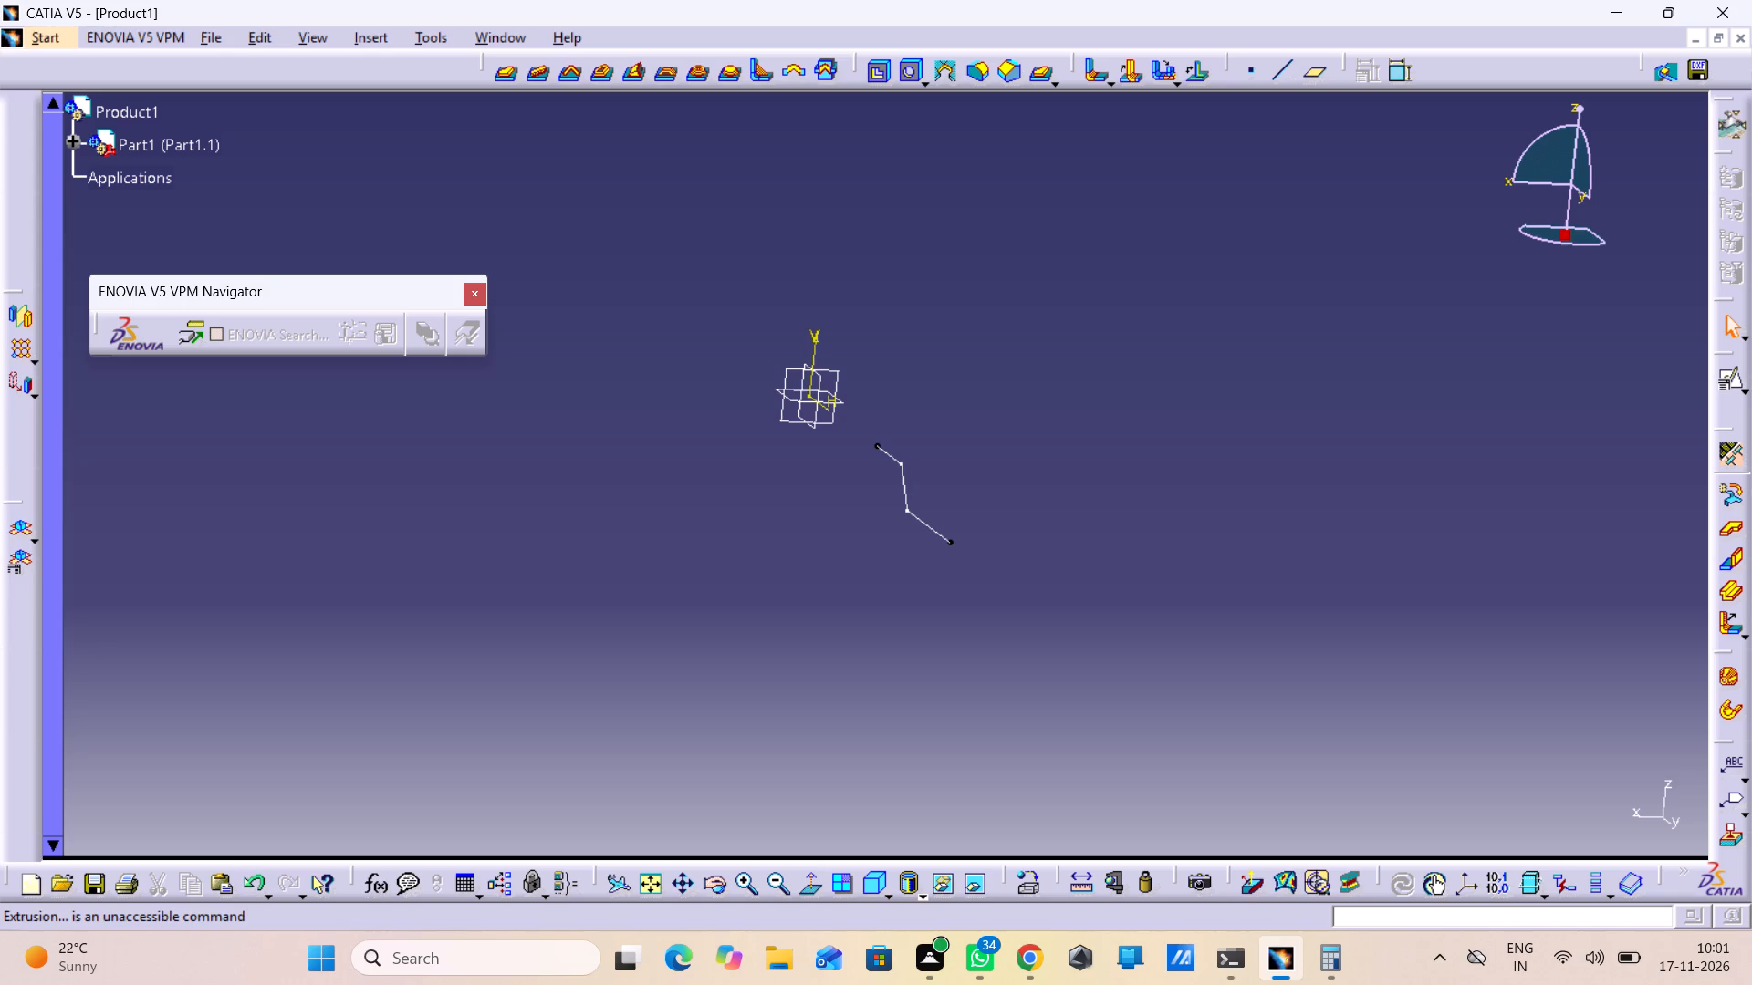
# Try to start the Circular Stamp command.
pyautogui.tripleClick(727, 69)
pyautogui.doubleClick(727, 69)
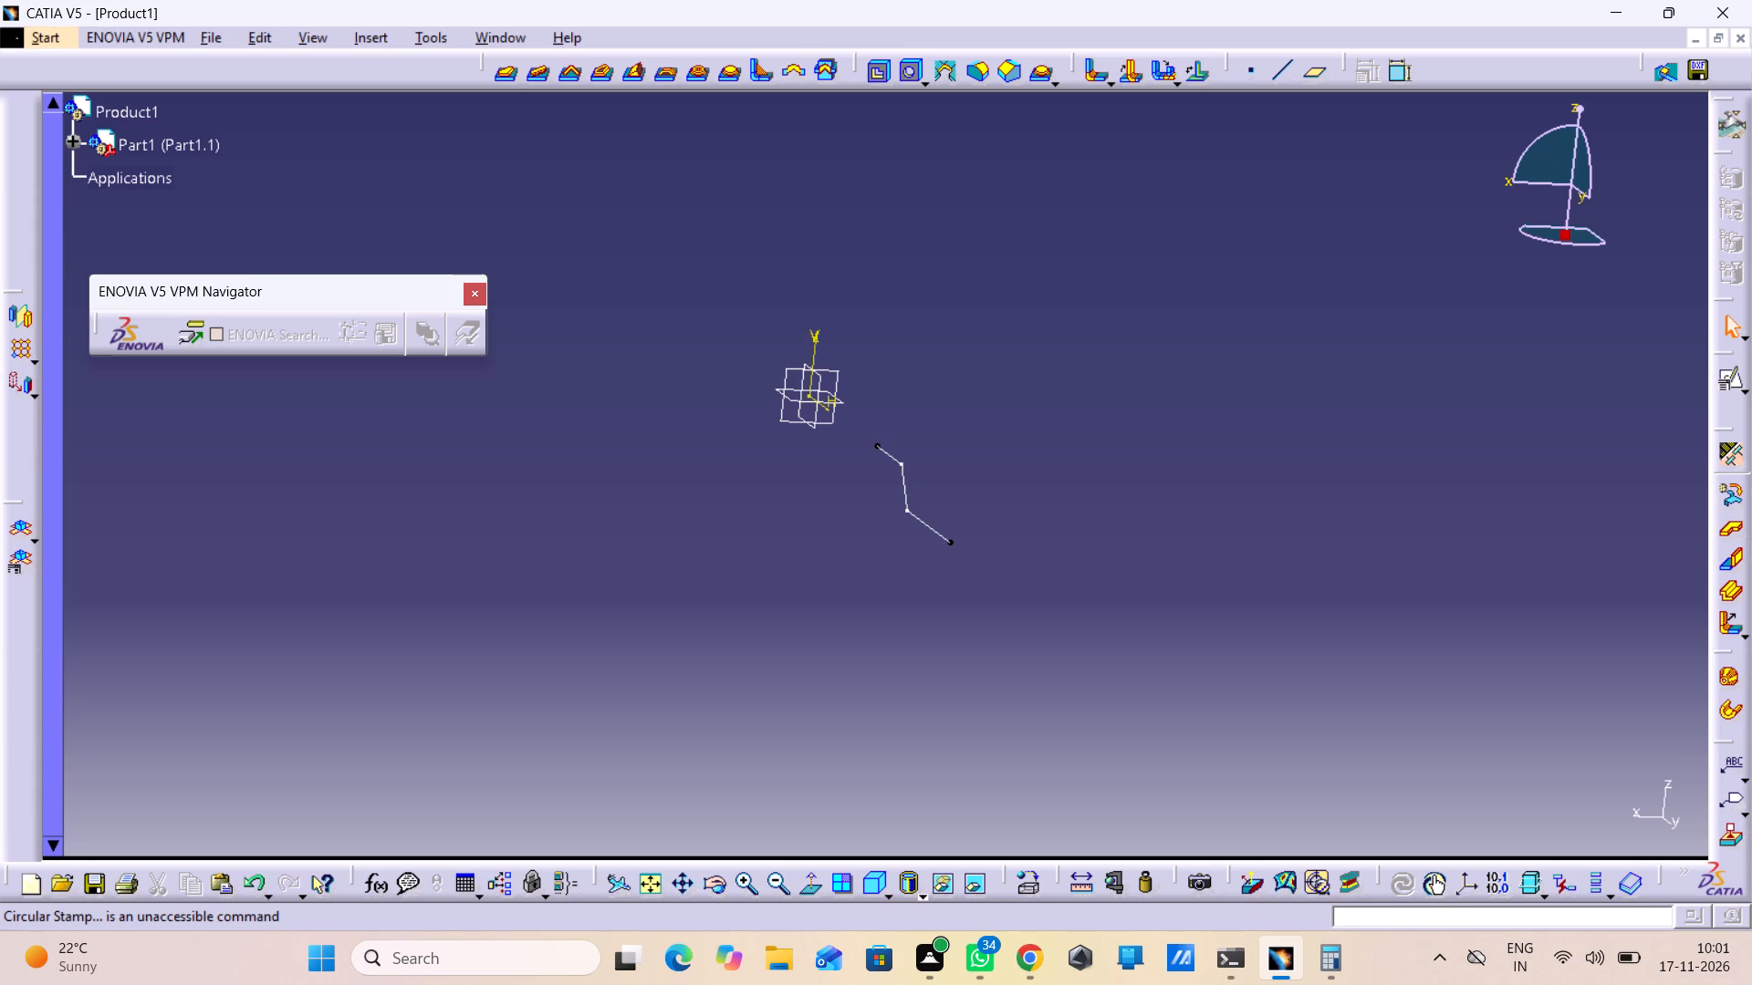
# Open the stepped profile sketch for editing.
pyautogui.tripleClick(903, 479)
pyautogui.doubleClick(903, 479)
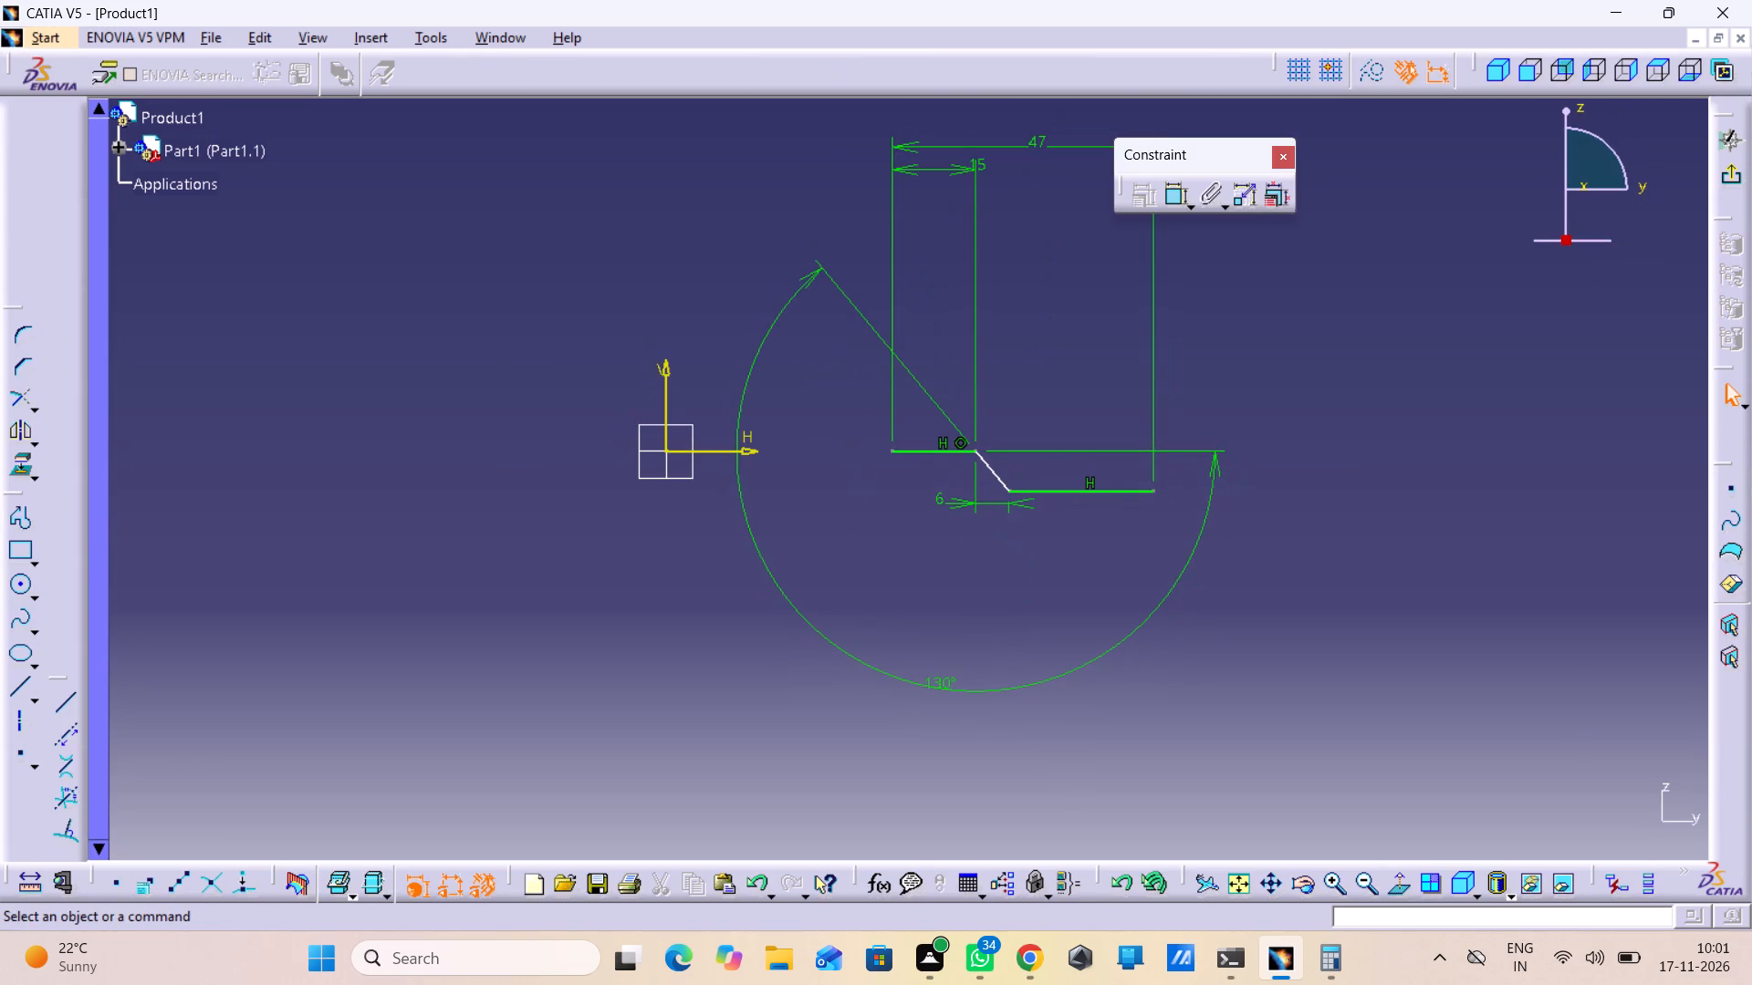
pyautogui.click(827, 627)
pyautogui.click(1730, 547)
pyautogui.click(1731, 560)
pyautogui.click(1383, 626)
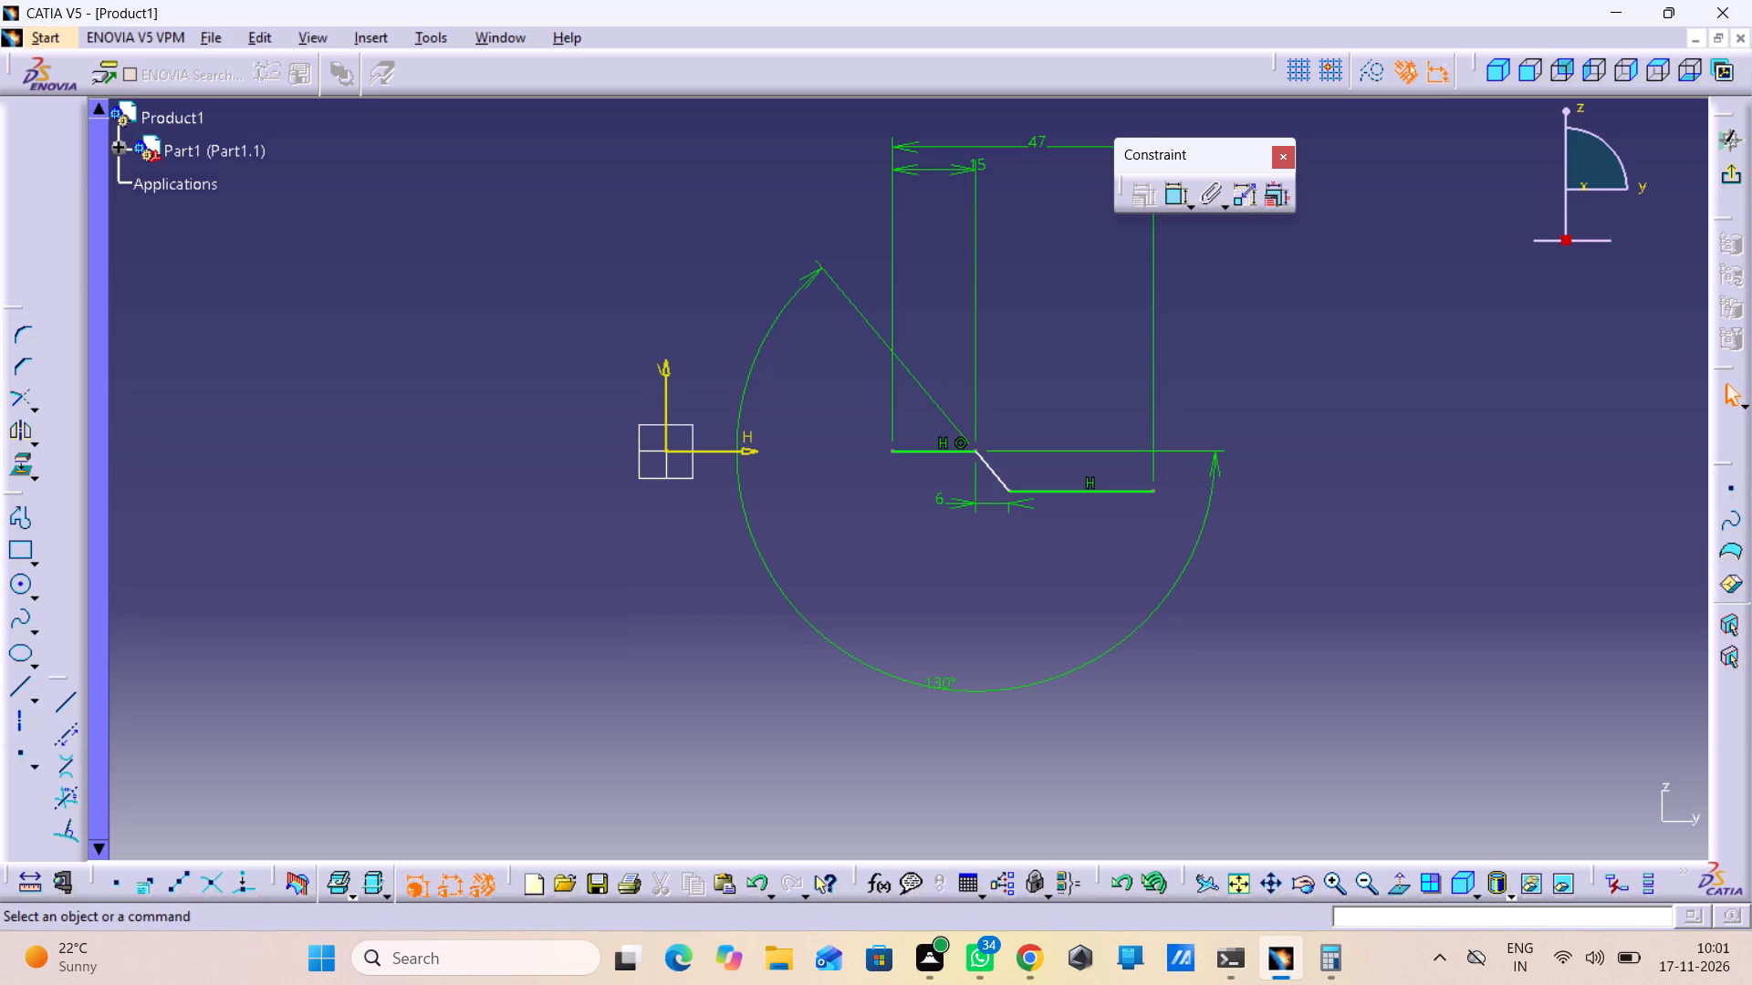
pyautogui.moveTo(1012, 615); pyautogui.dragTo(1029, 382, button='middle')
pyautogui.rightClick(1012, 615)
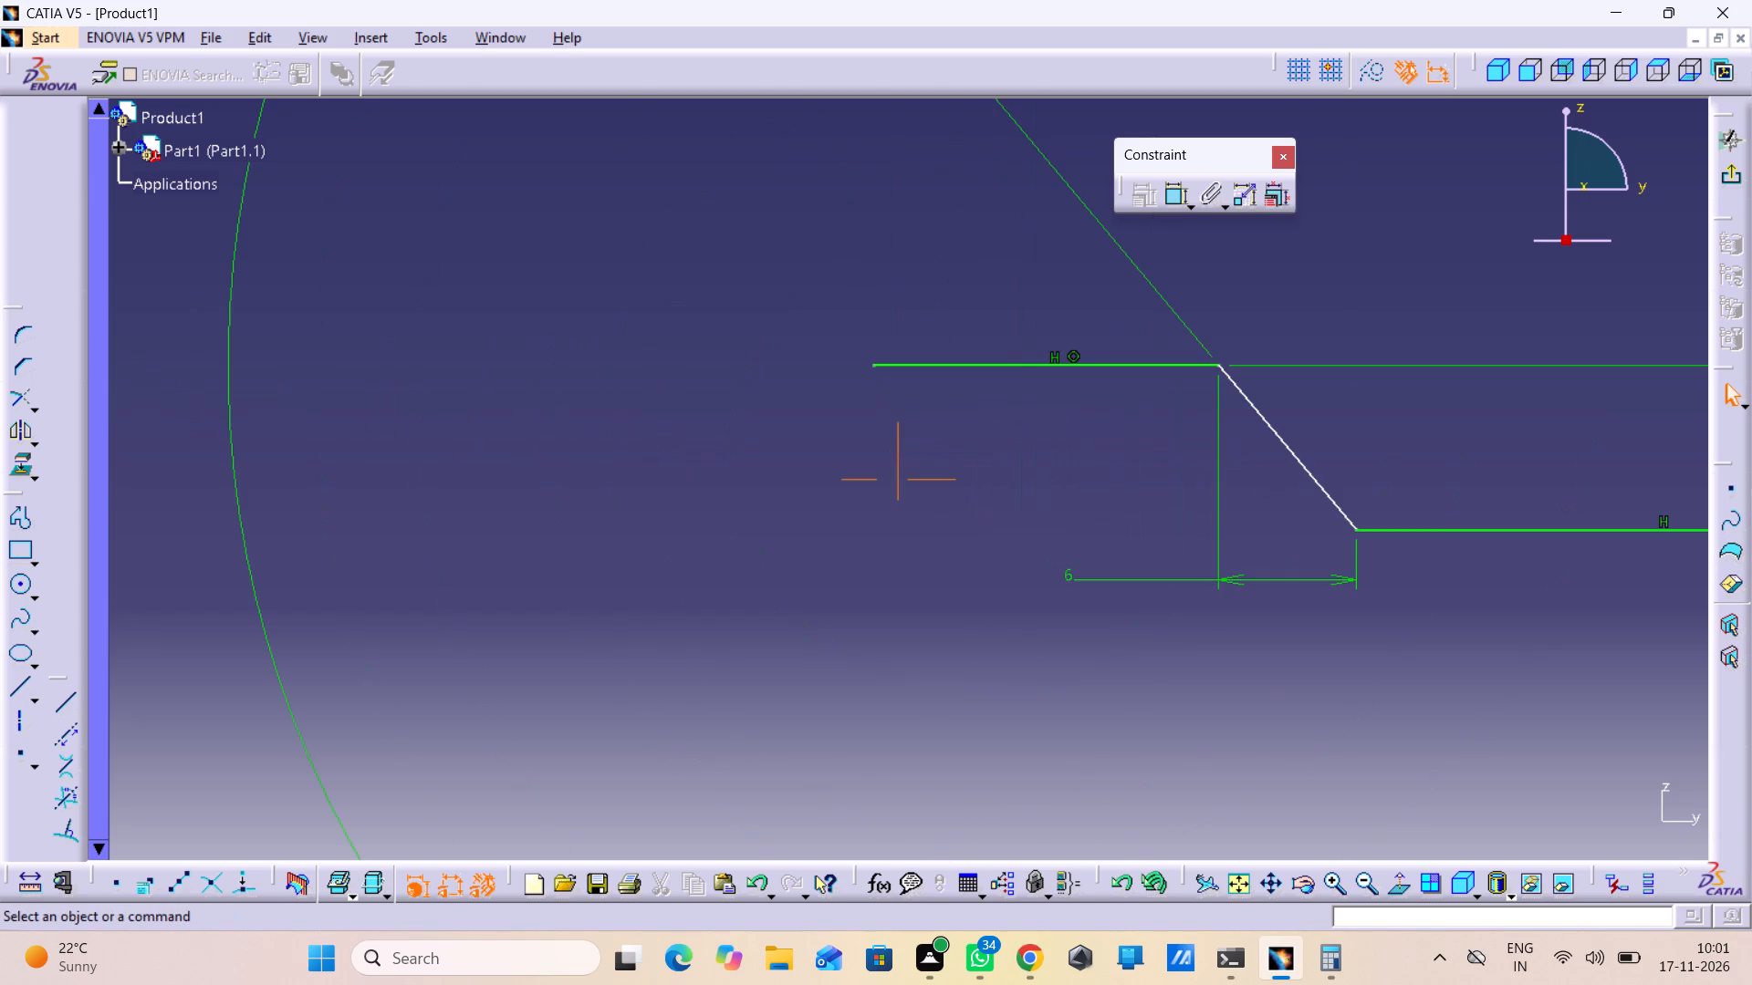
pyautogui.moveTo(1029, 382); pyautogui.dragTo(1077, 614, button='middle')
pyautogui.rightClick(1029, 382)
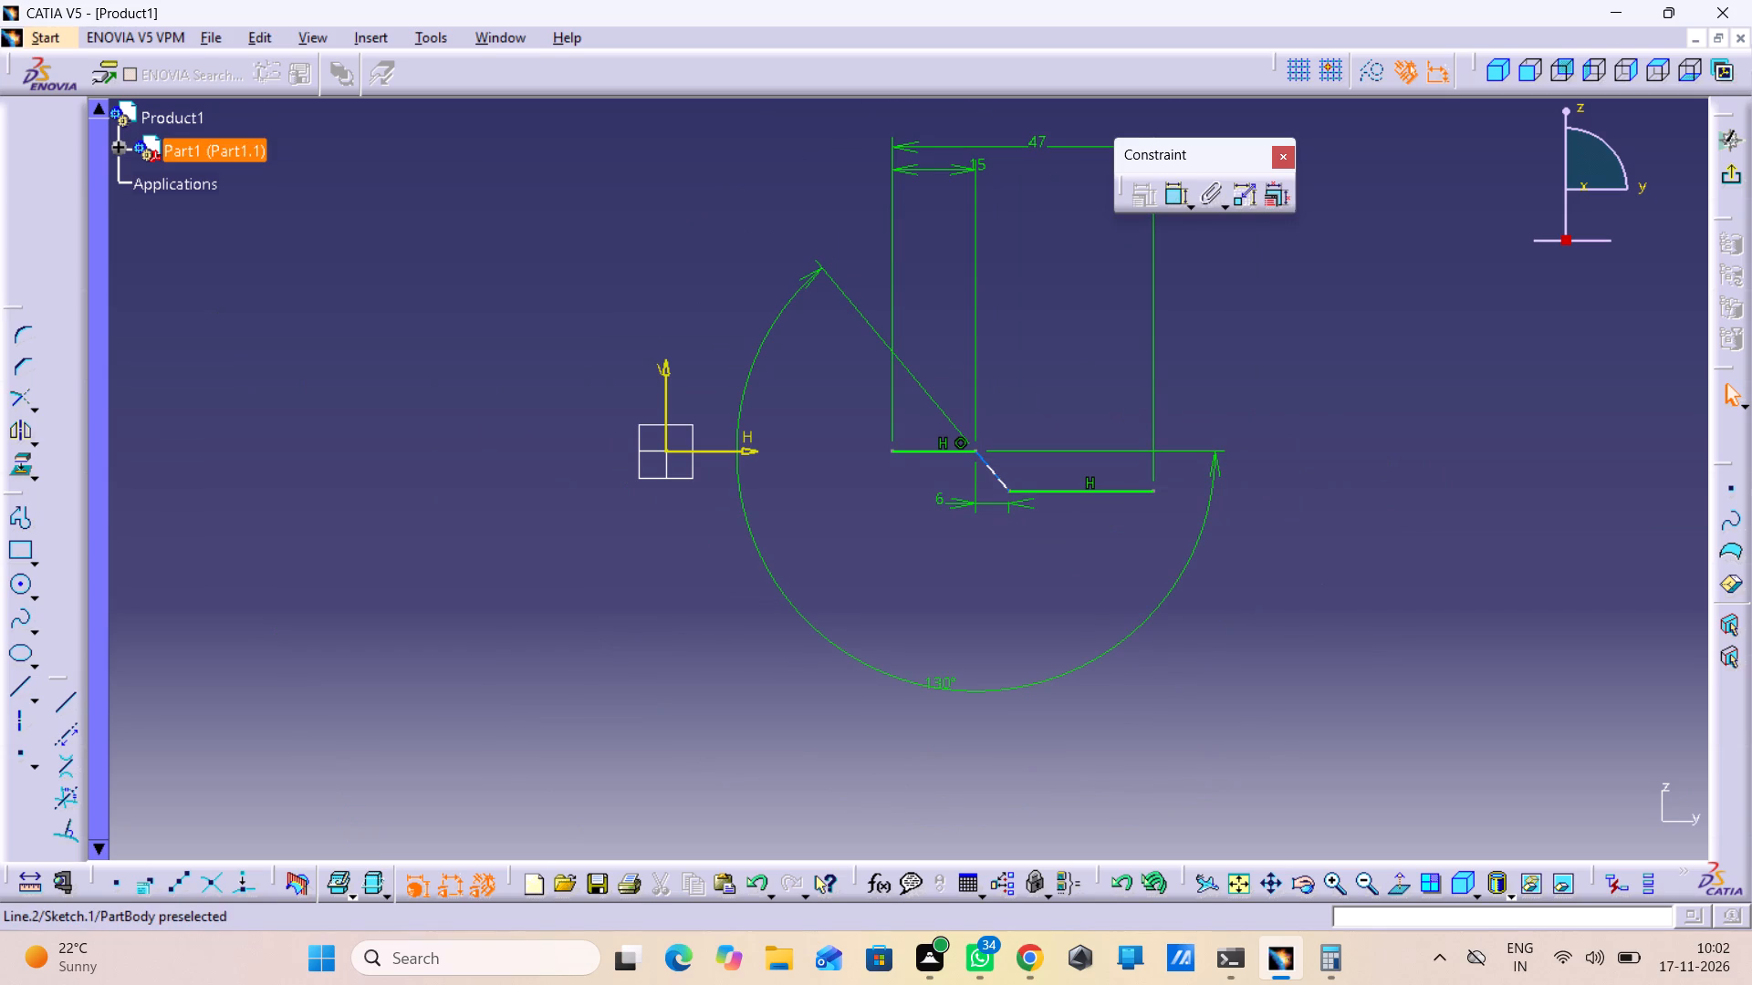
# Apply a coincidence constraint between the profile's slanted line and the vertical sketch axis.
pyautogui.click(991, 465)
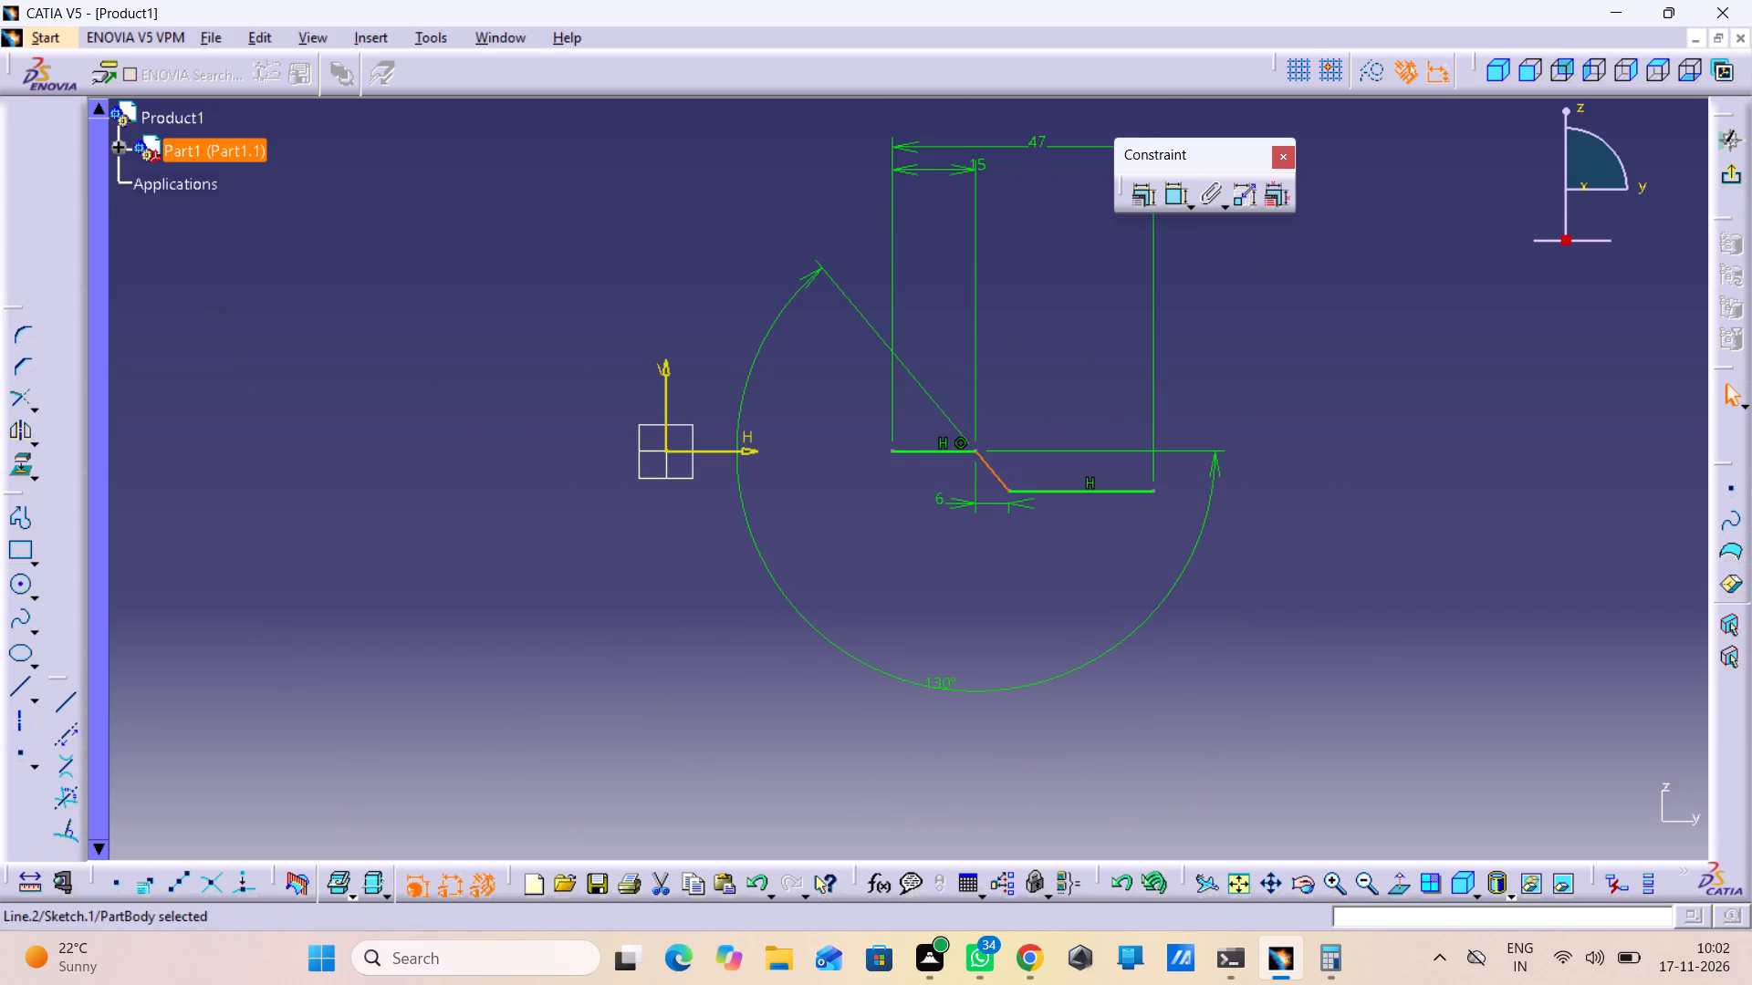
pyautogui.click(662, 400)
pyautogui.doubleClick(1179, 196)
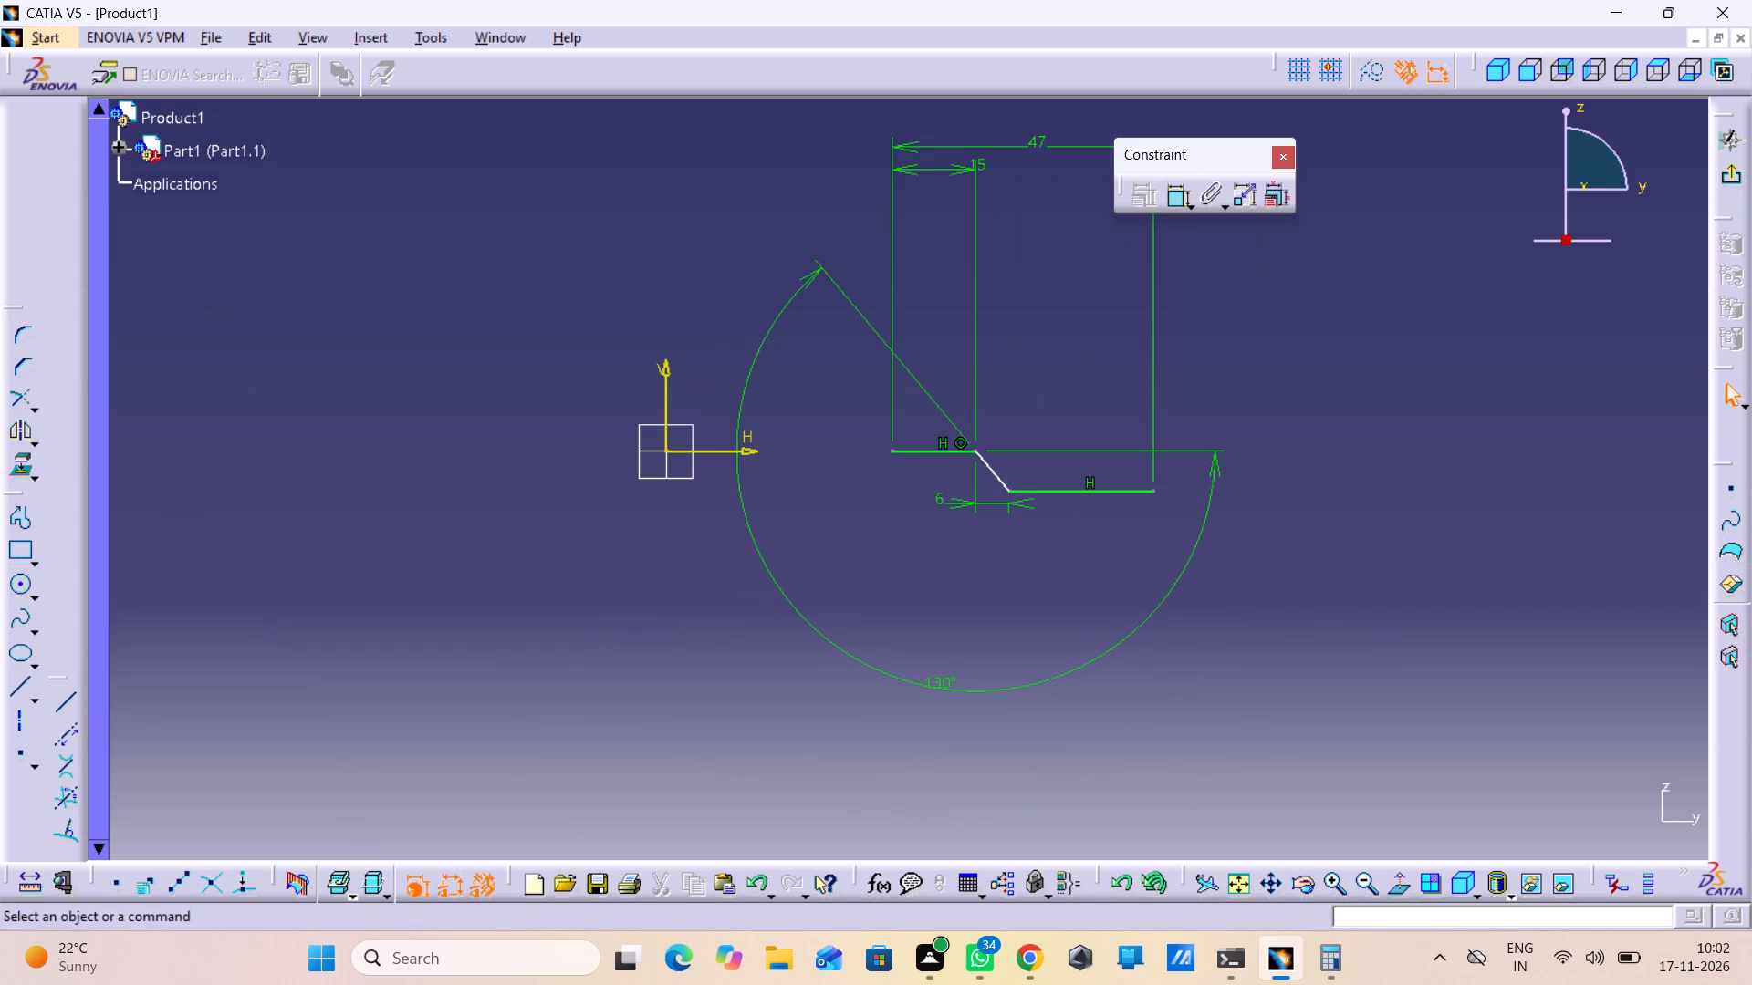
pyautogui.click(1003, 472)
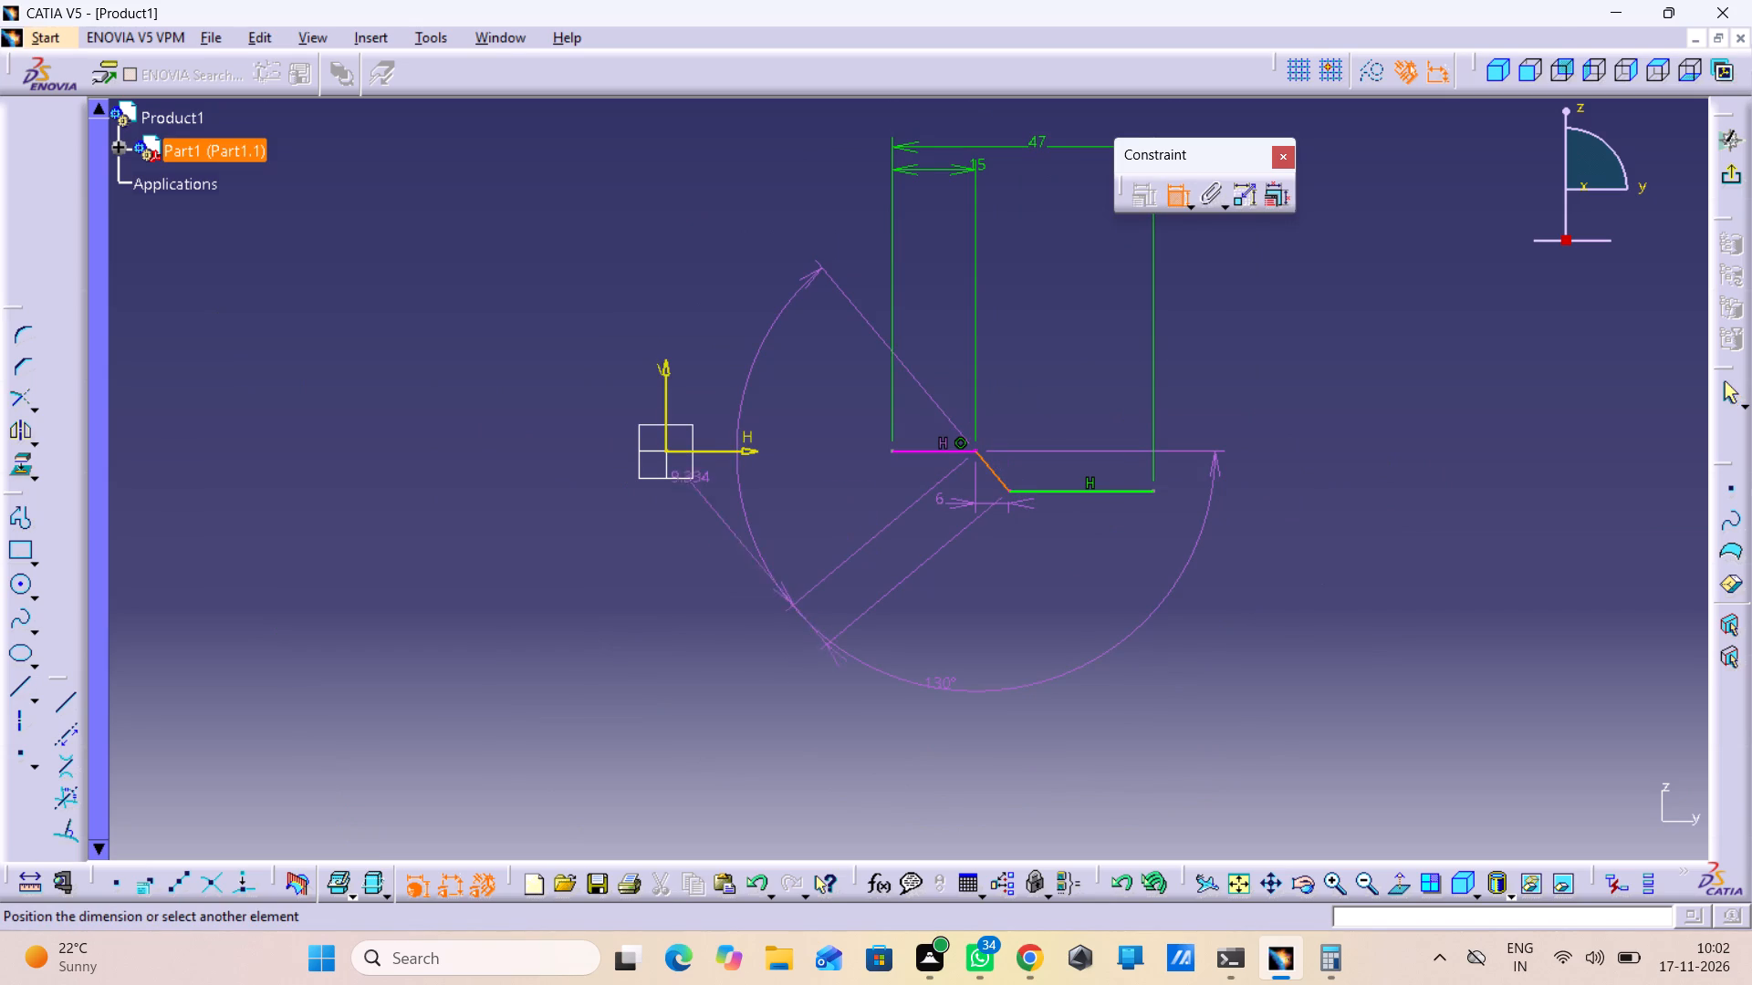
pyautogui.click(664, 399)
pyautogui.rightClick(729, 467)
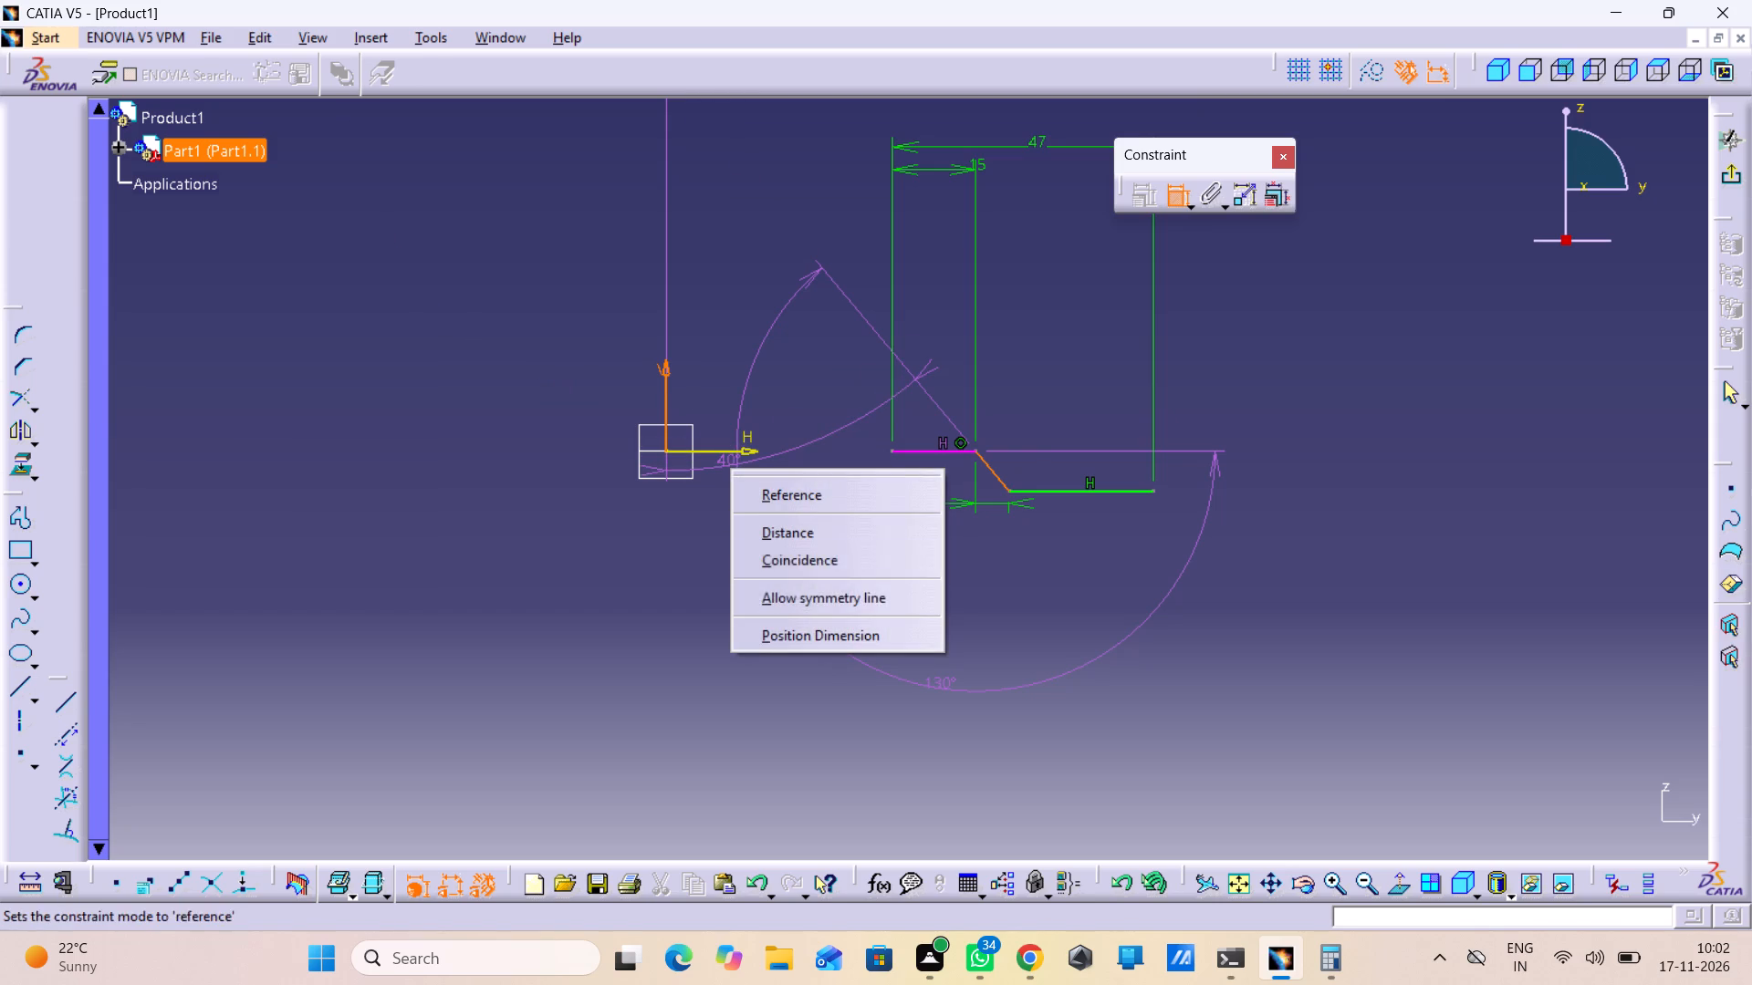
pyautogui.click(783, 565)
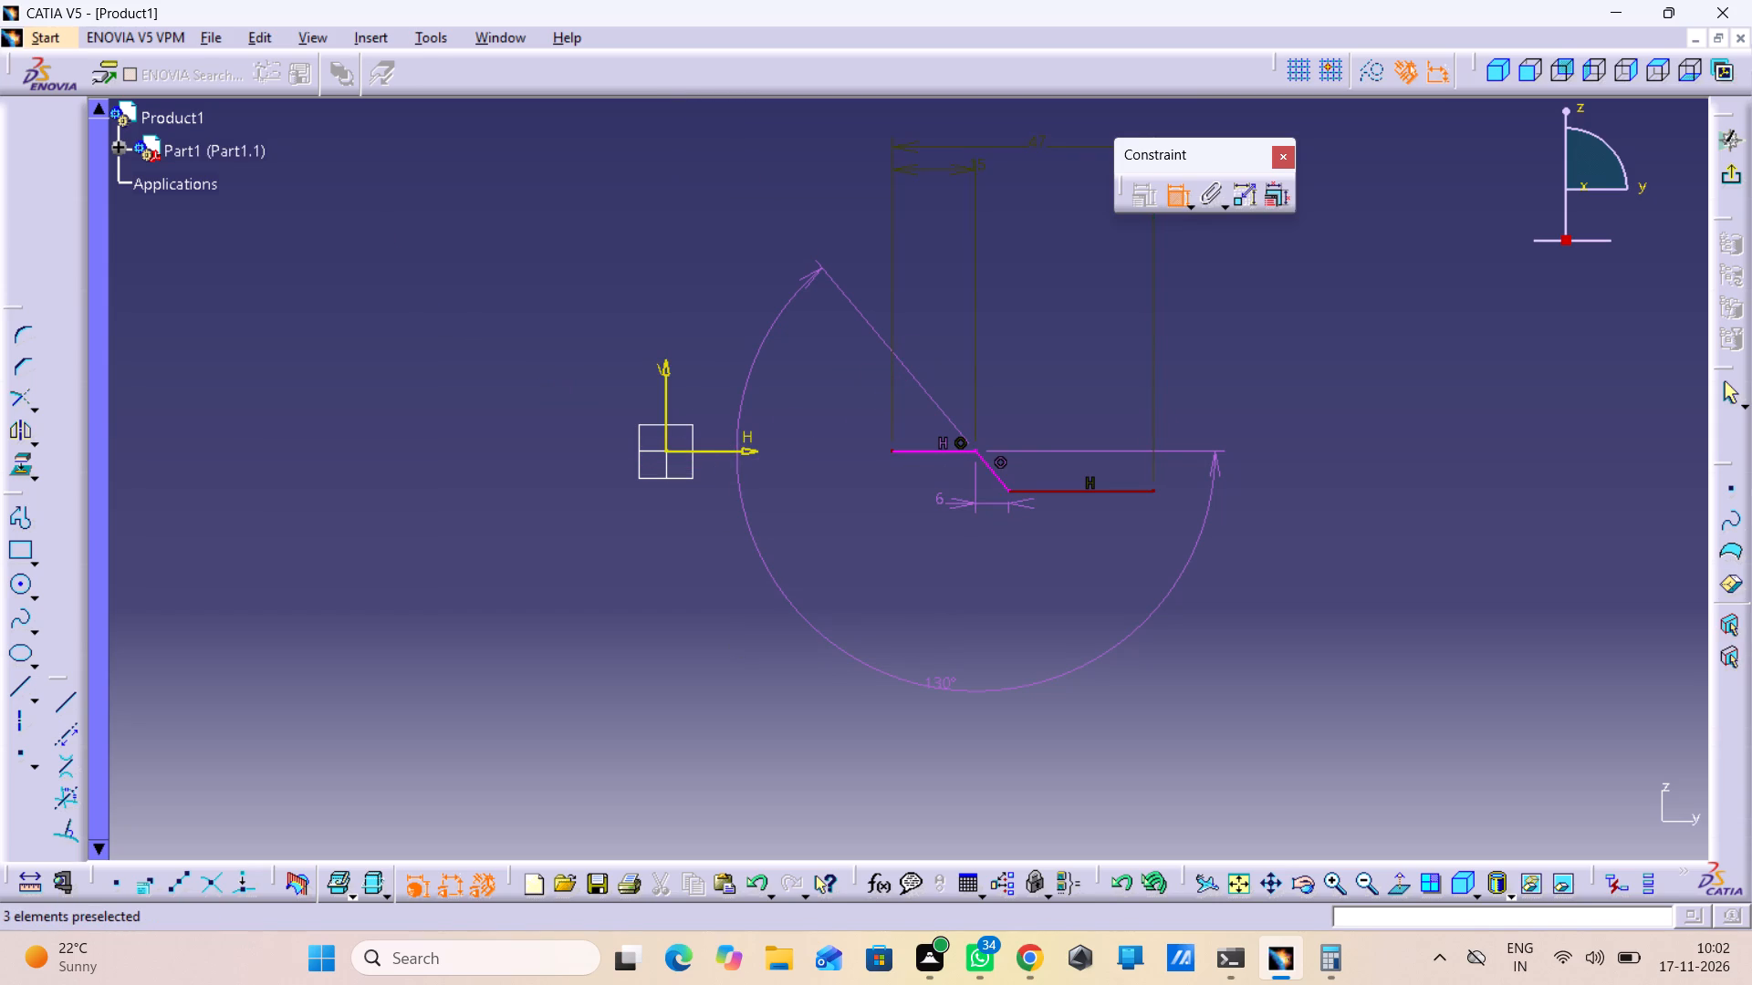
# Delete the coincidence constraint that ties the profile's upper horizontal line to the horizontal sketch axis.
pyautogui.rightClick(962, 444)
pyautogui.click(890, 513)
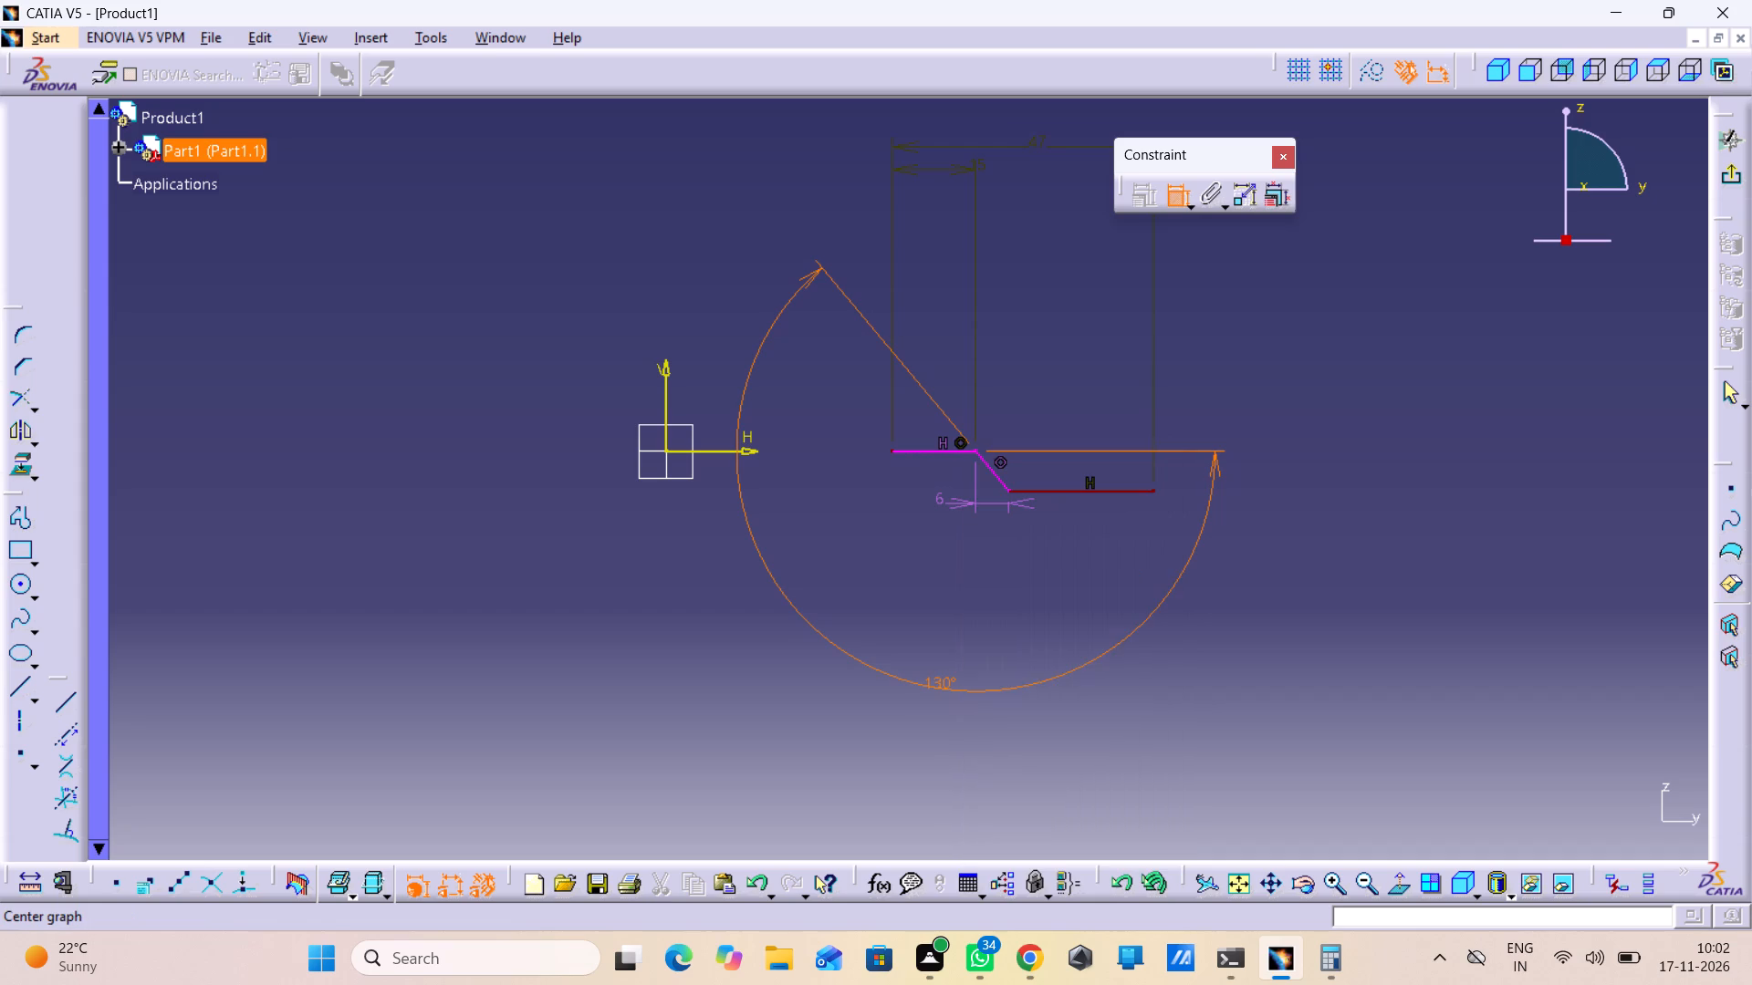
pyautogui.click(962, 443)
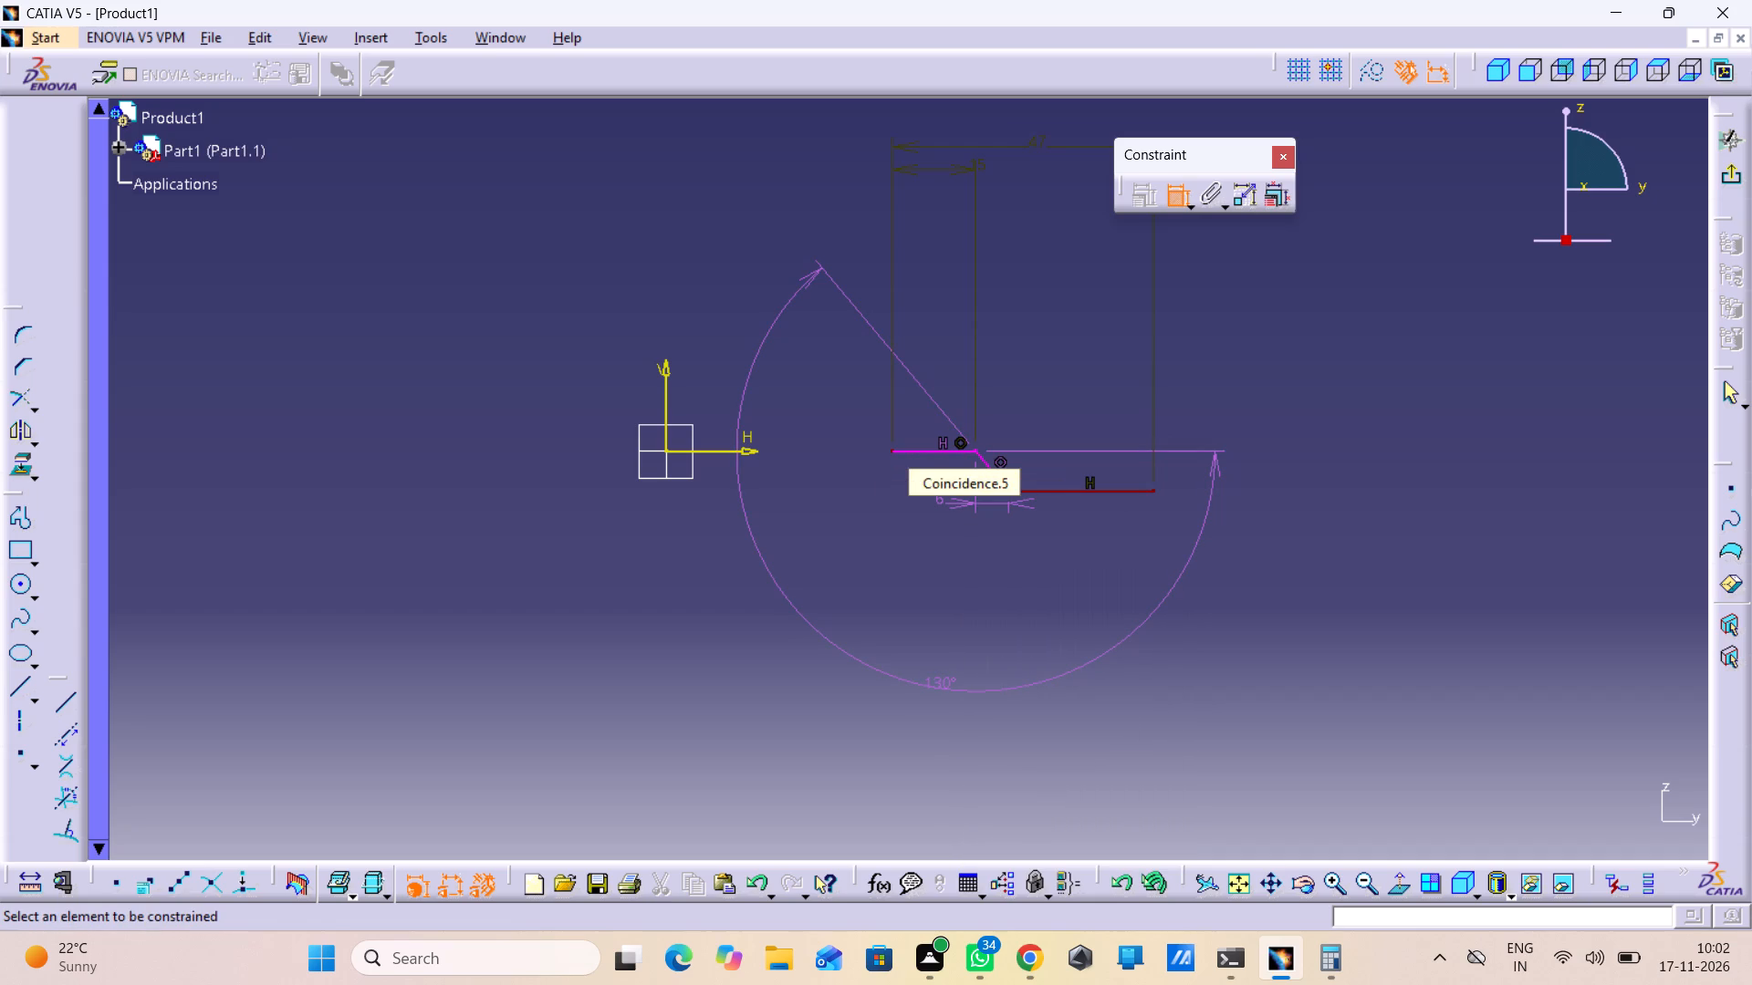
pyautogui.click(962, 443)
pyautogui.rightClick(962, 443)
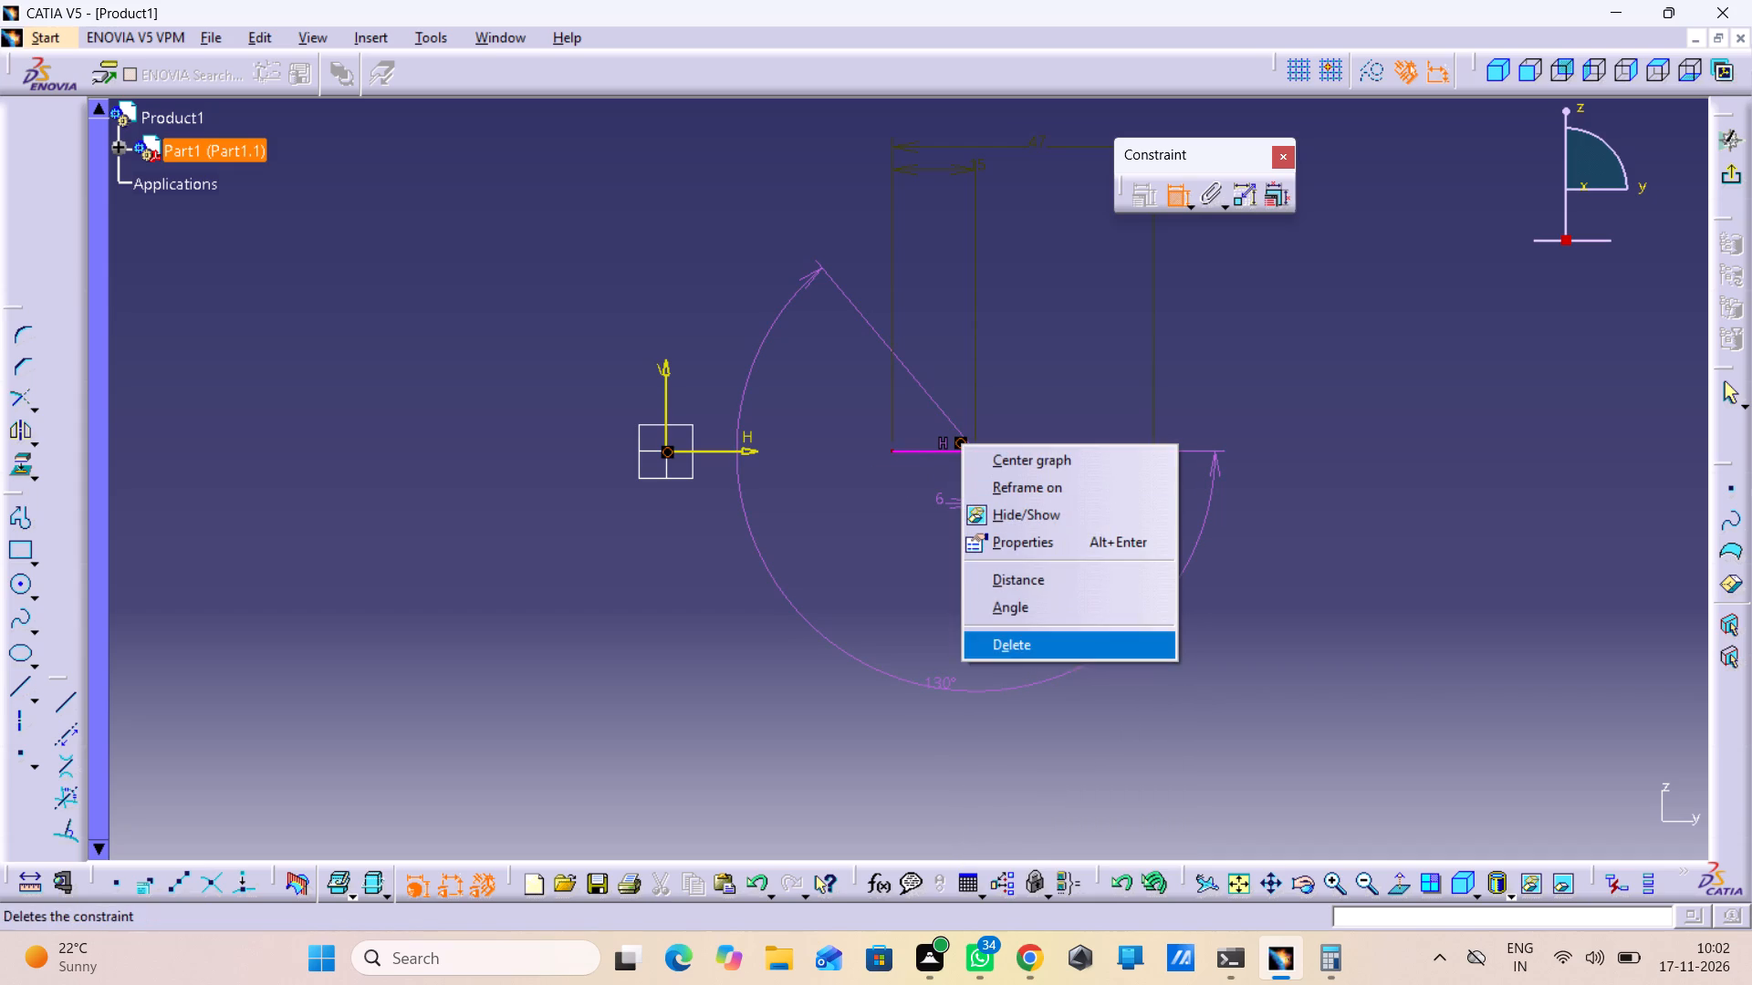
pyautogui.click(1034, 641)
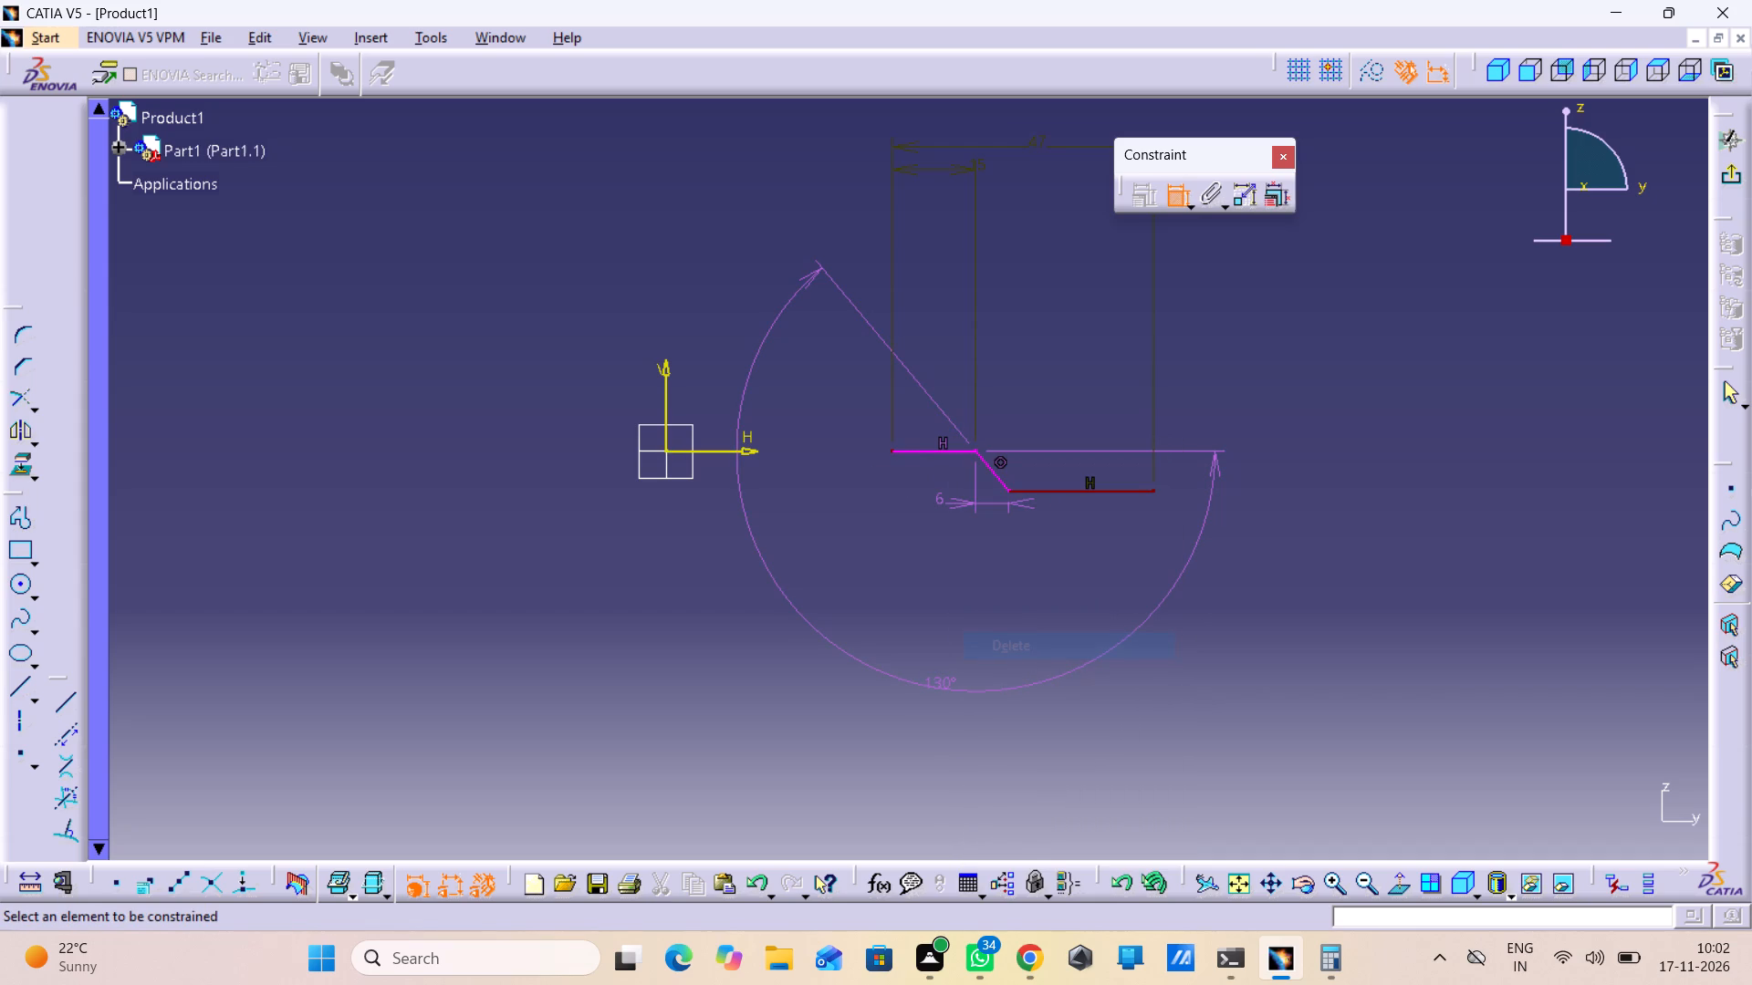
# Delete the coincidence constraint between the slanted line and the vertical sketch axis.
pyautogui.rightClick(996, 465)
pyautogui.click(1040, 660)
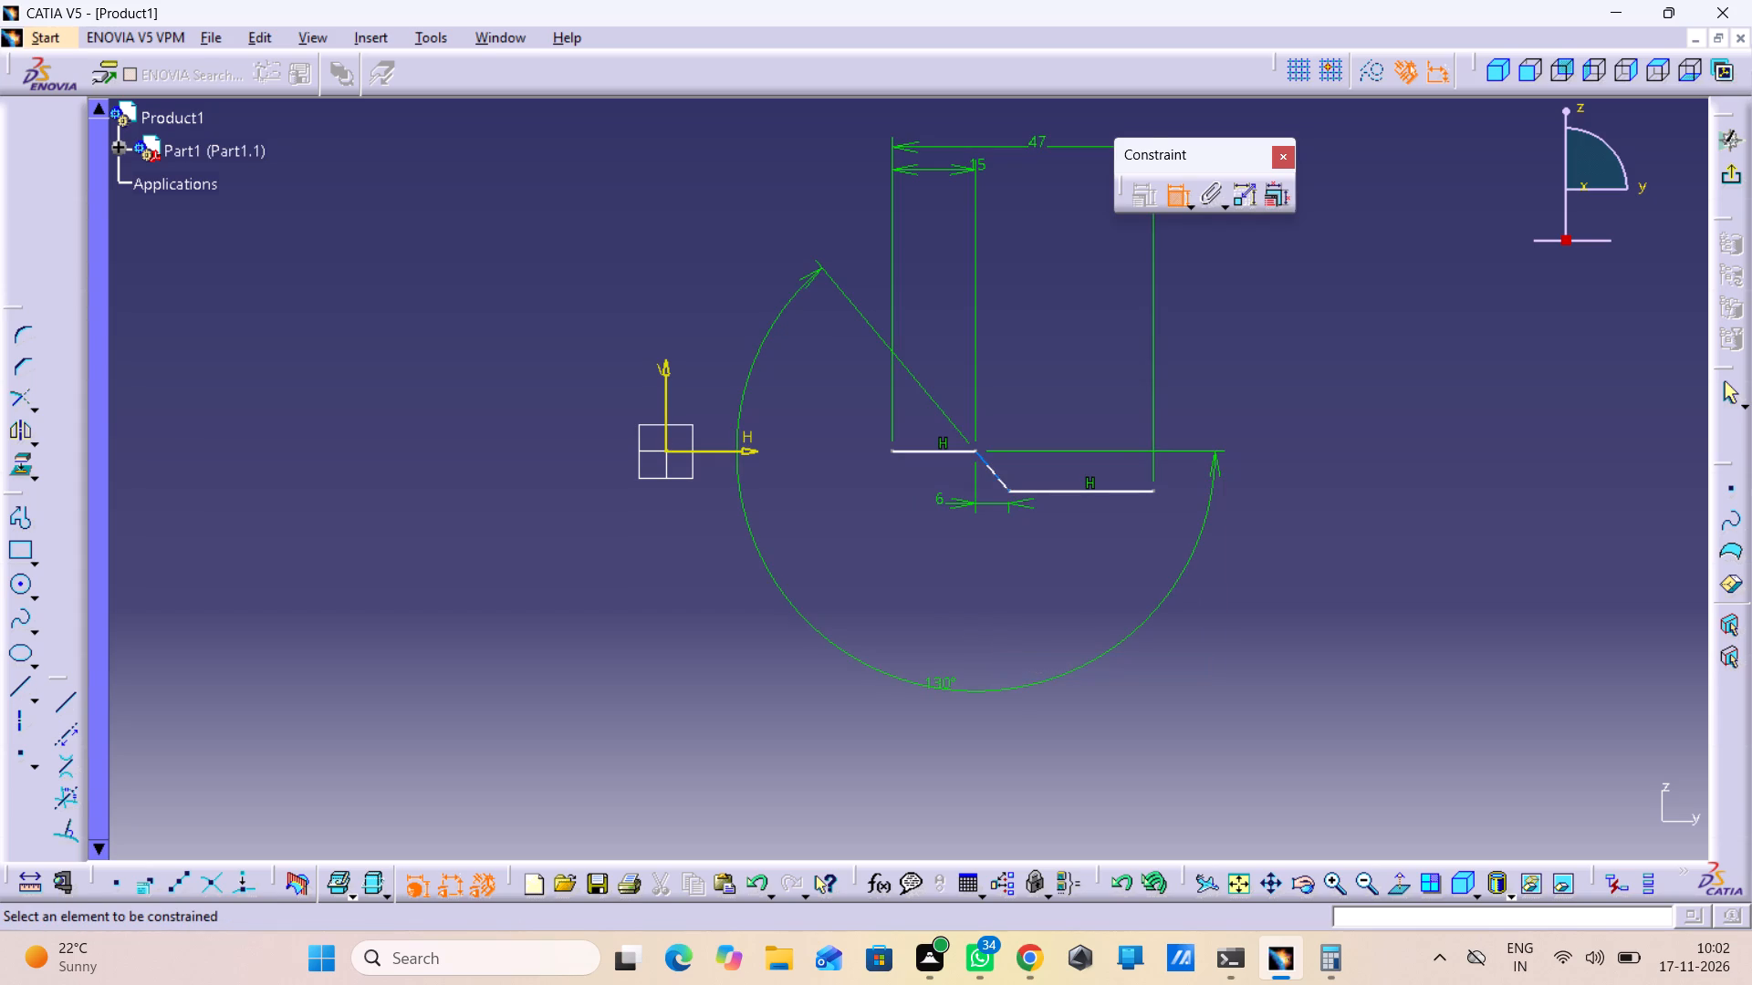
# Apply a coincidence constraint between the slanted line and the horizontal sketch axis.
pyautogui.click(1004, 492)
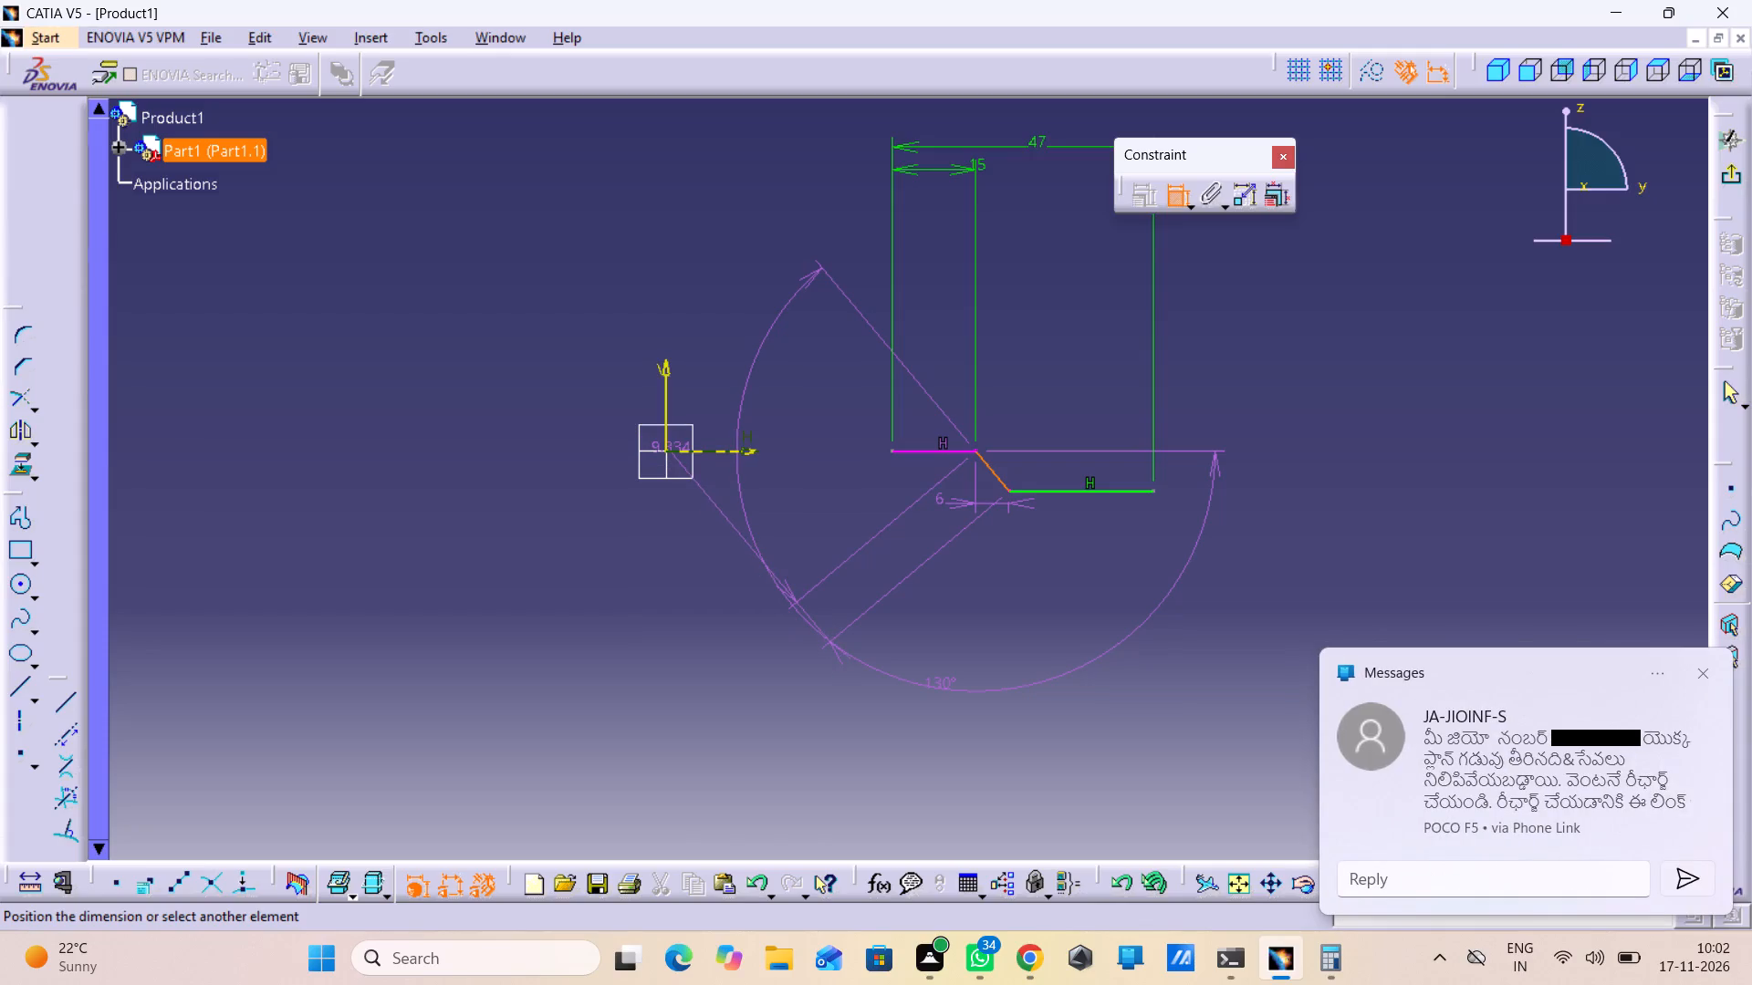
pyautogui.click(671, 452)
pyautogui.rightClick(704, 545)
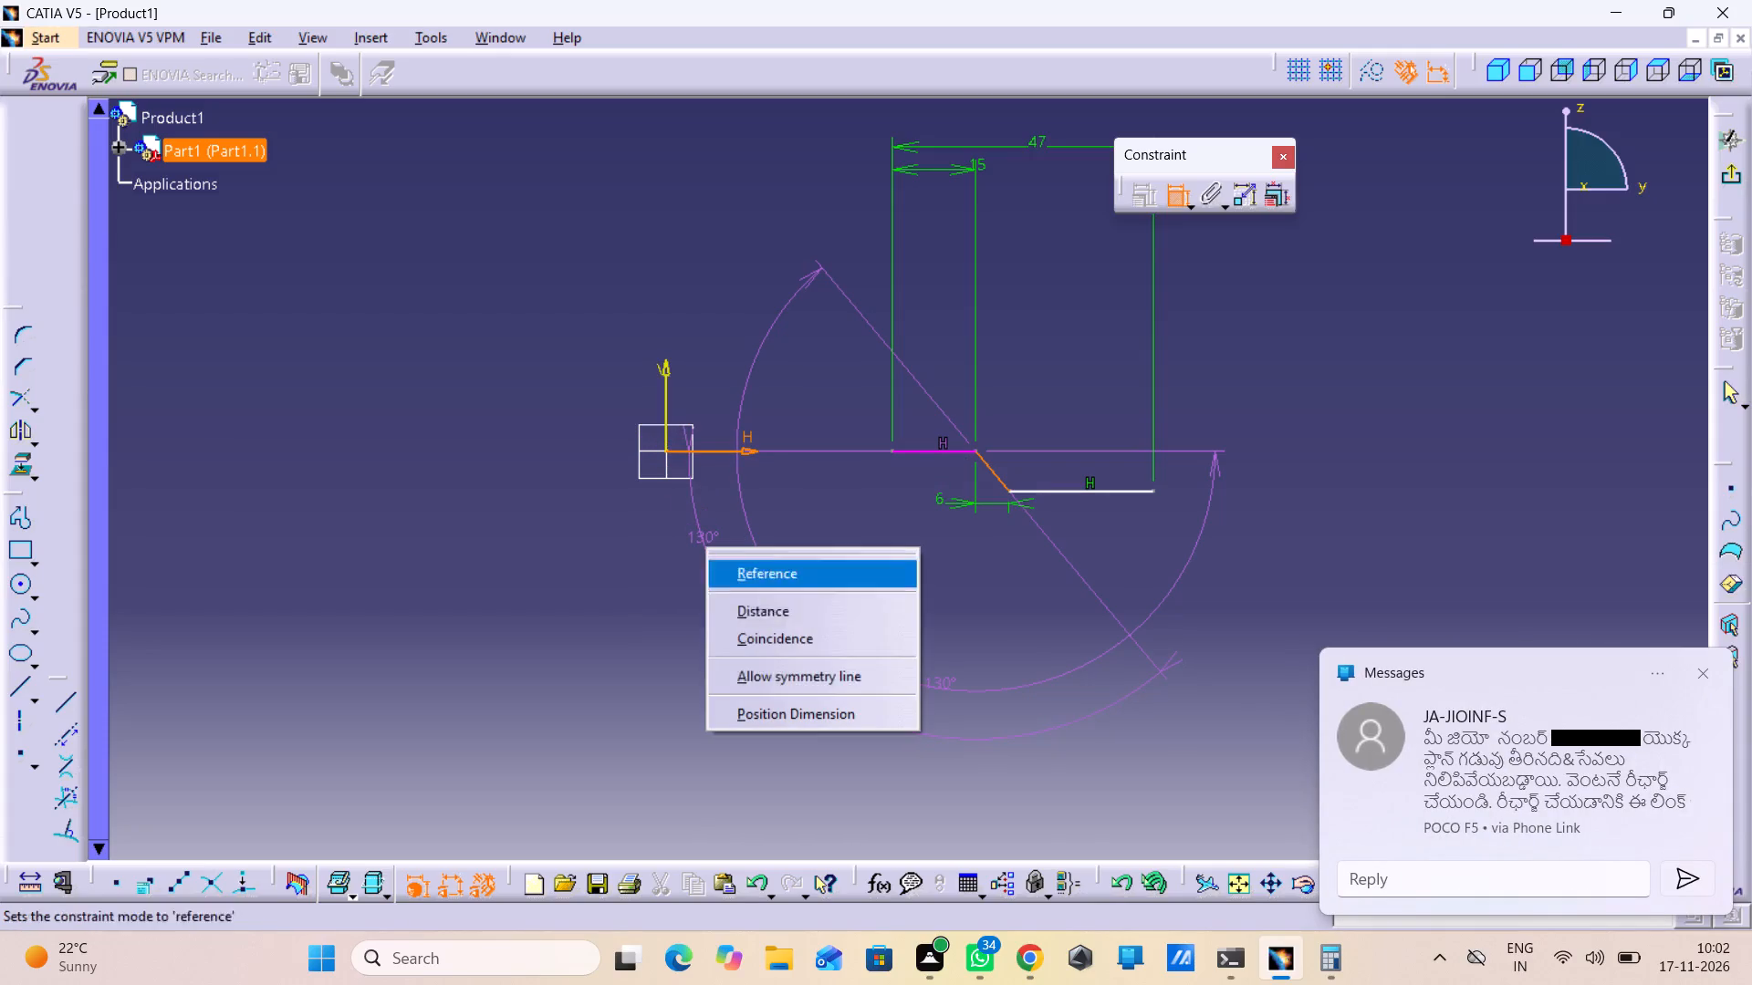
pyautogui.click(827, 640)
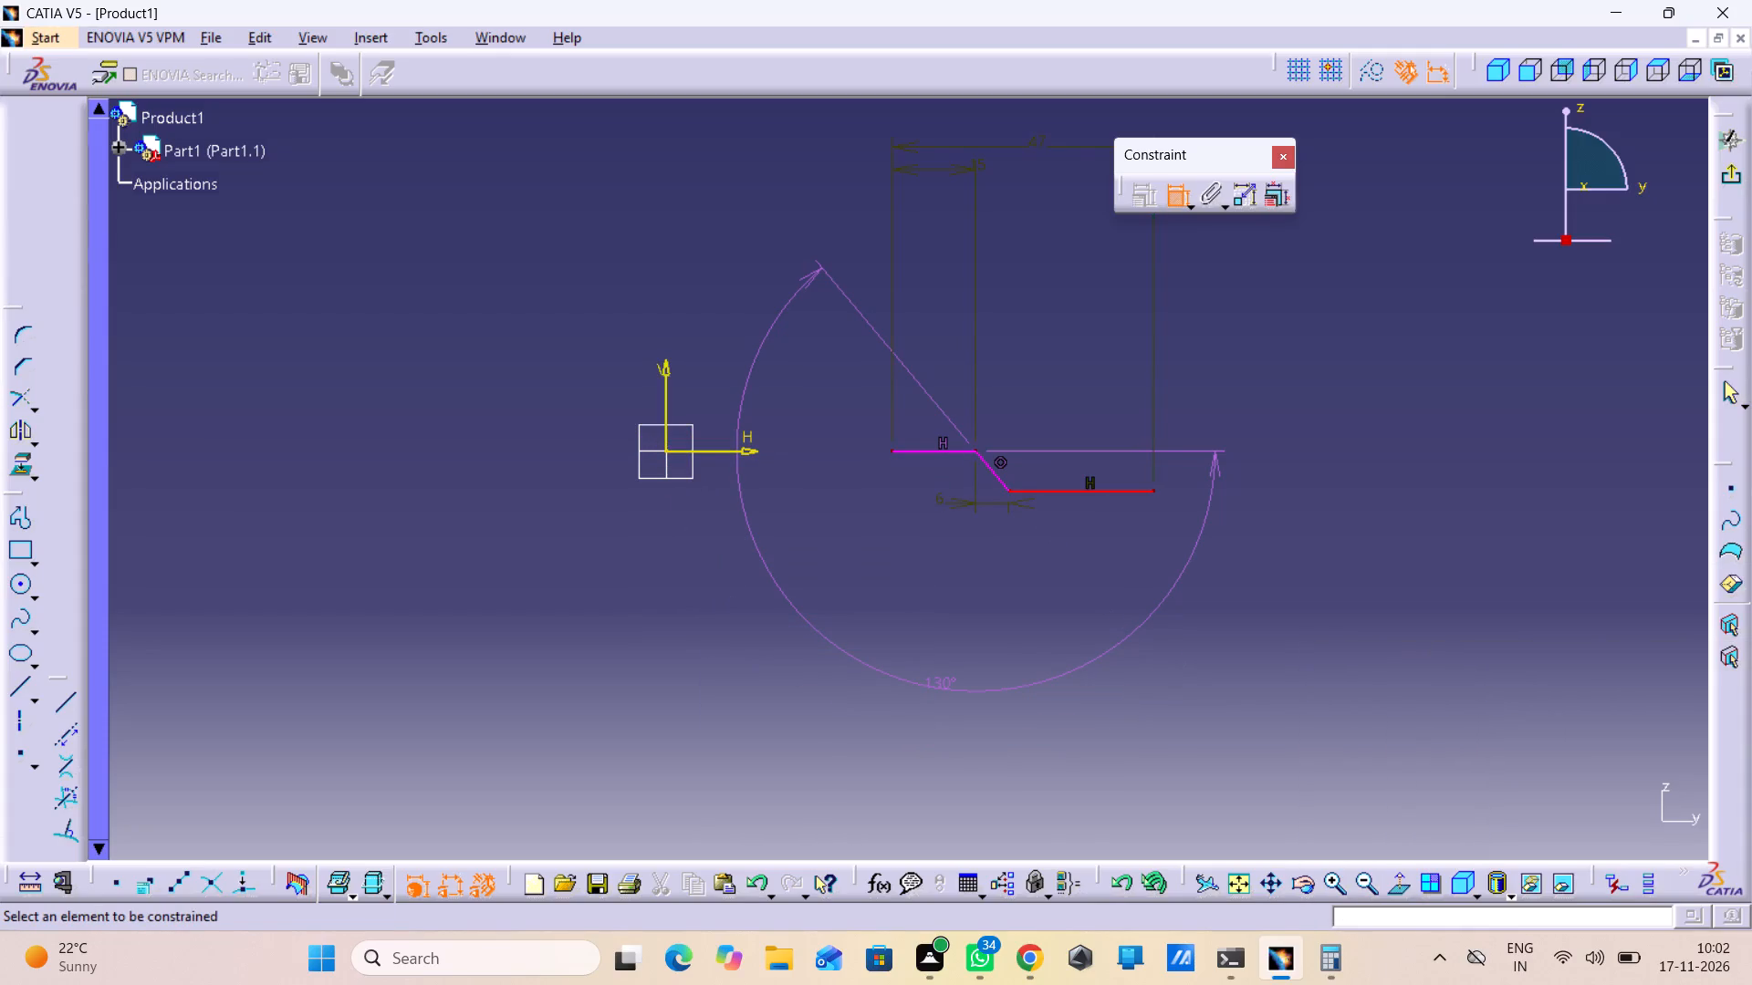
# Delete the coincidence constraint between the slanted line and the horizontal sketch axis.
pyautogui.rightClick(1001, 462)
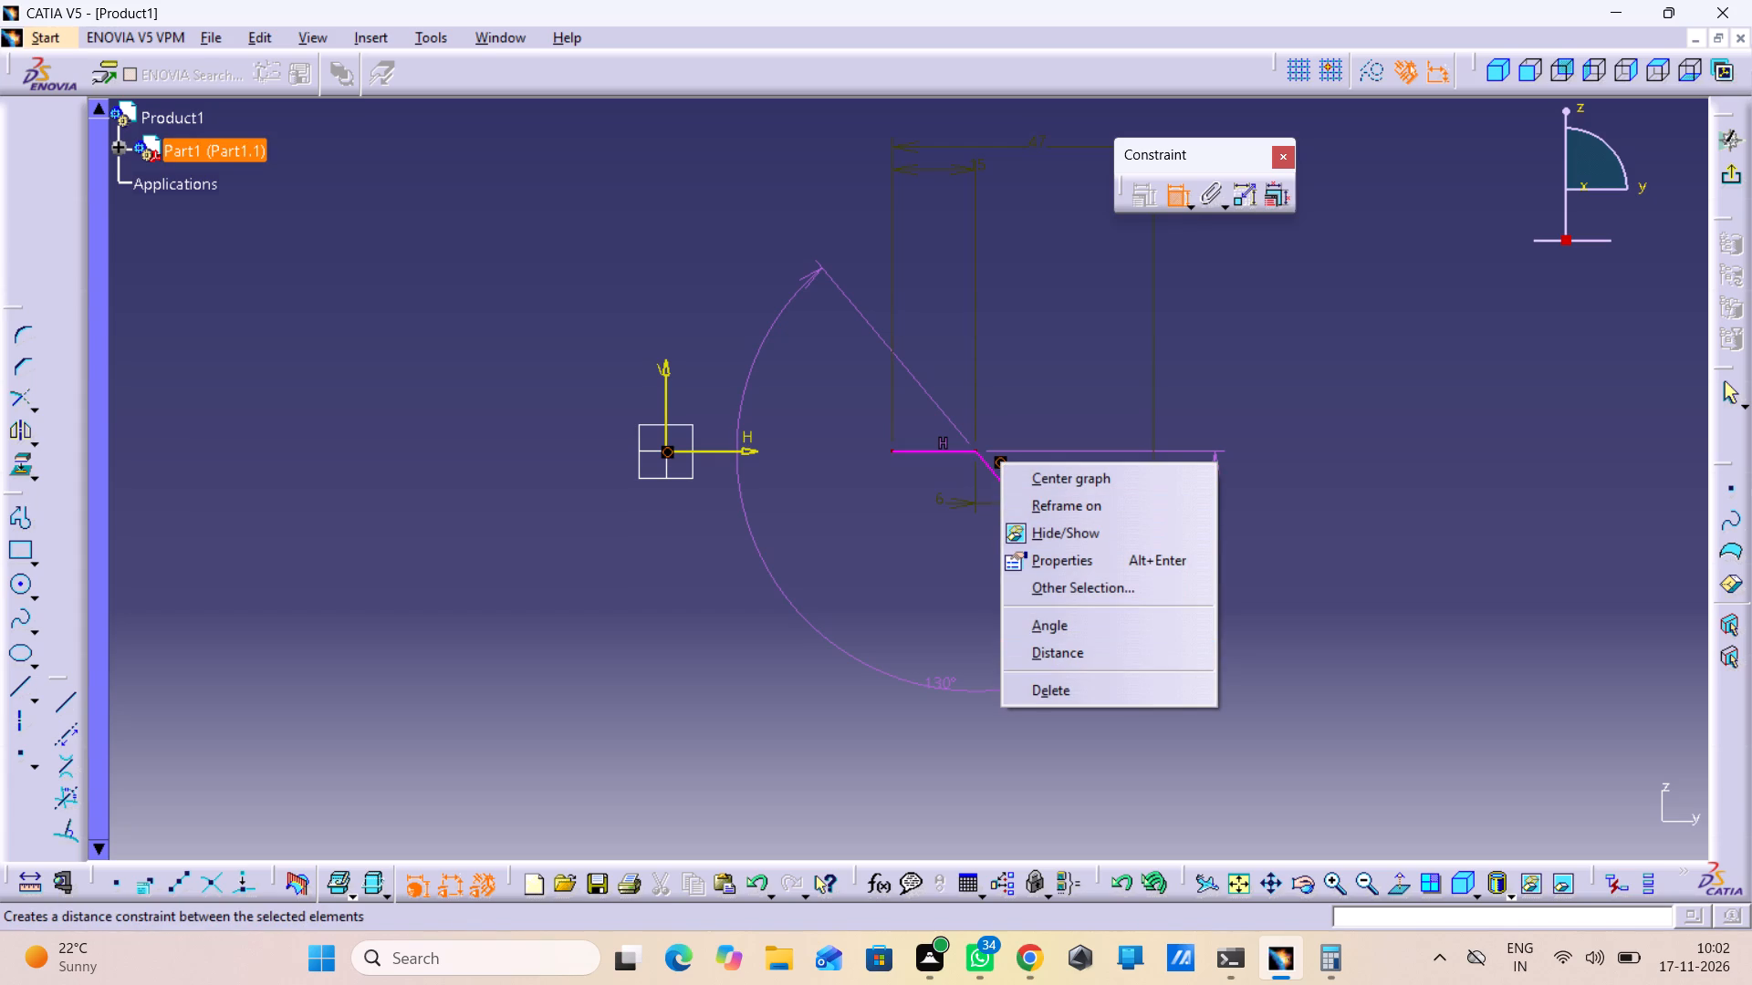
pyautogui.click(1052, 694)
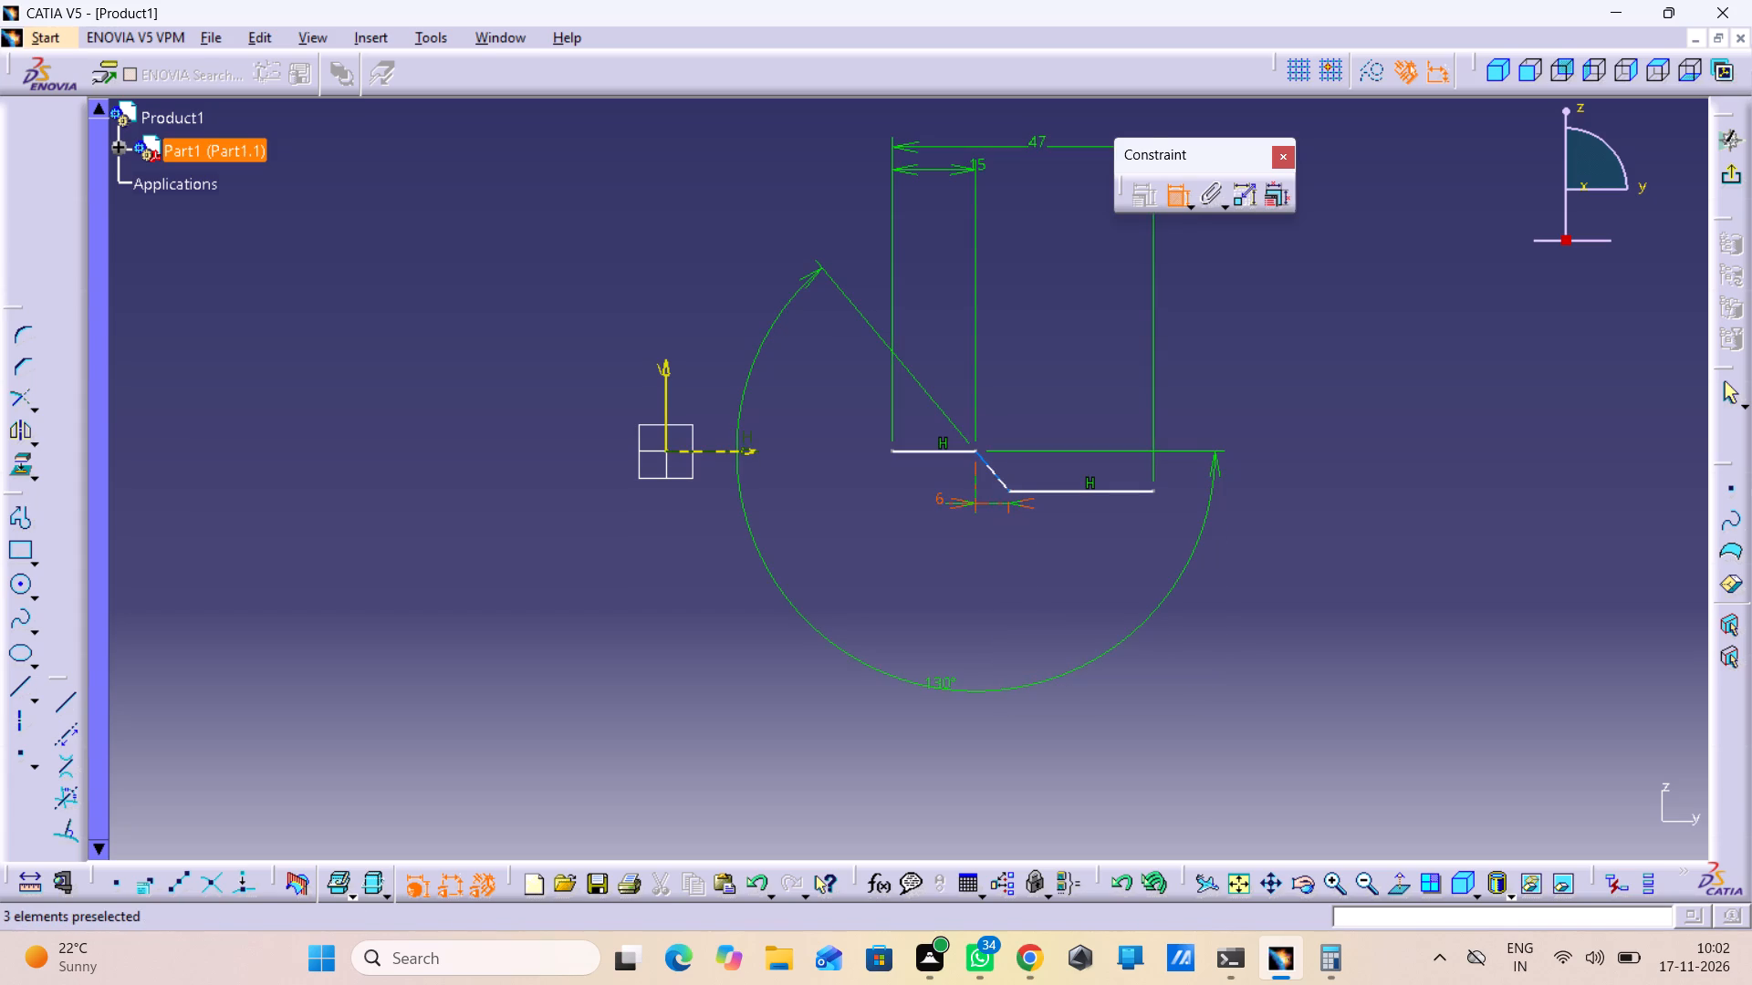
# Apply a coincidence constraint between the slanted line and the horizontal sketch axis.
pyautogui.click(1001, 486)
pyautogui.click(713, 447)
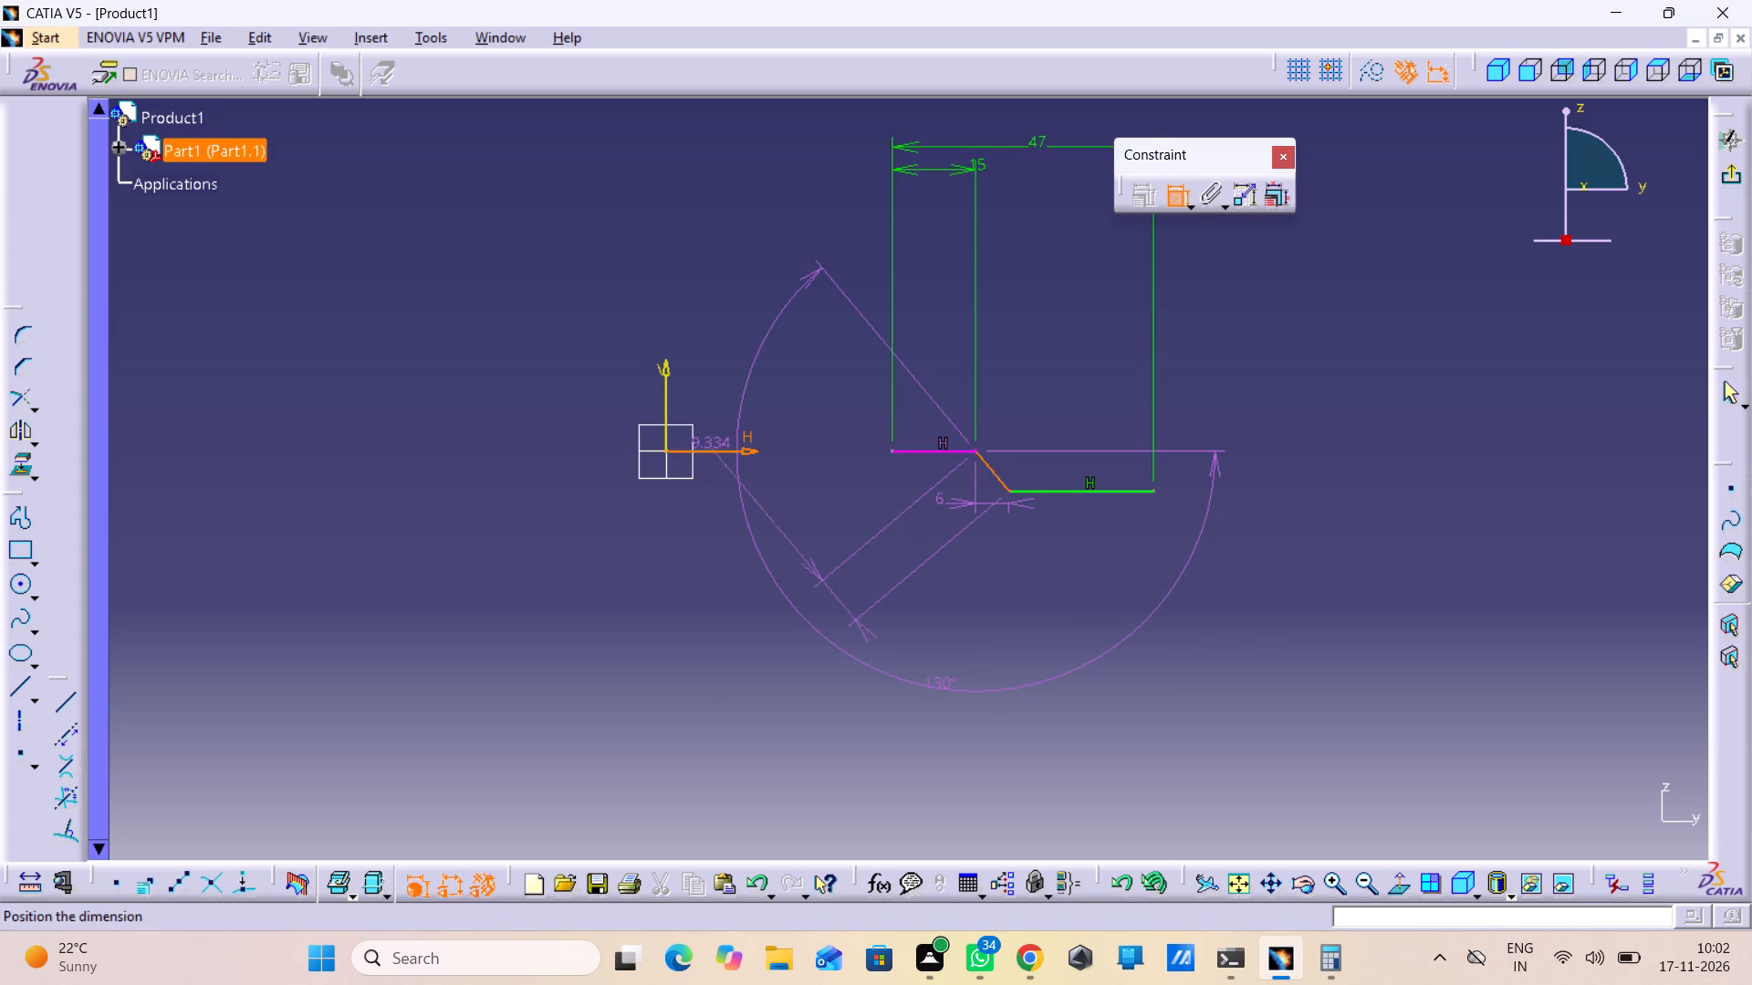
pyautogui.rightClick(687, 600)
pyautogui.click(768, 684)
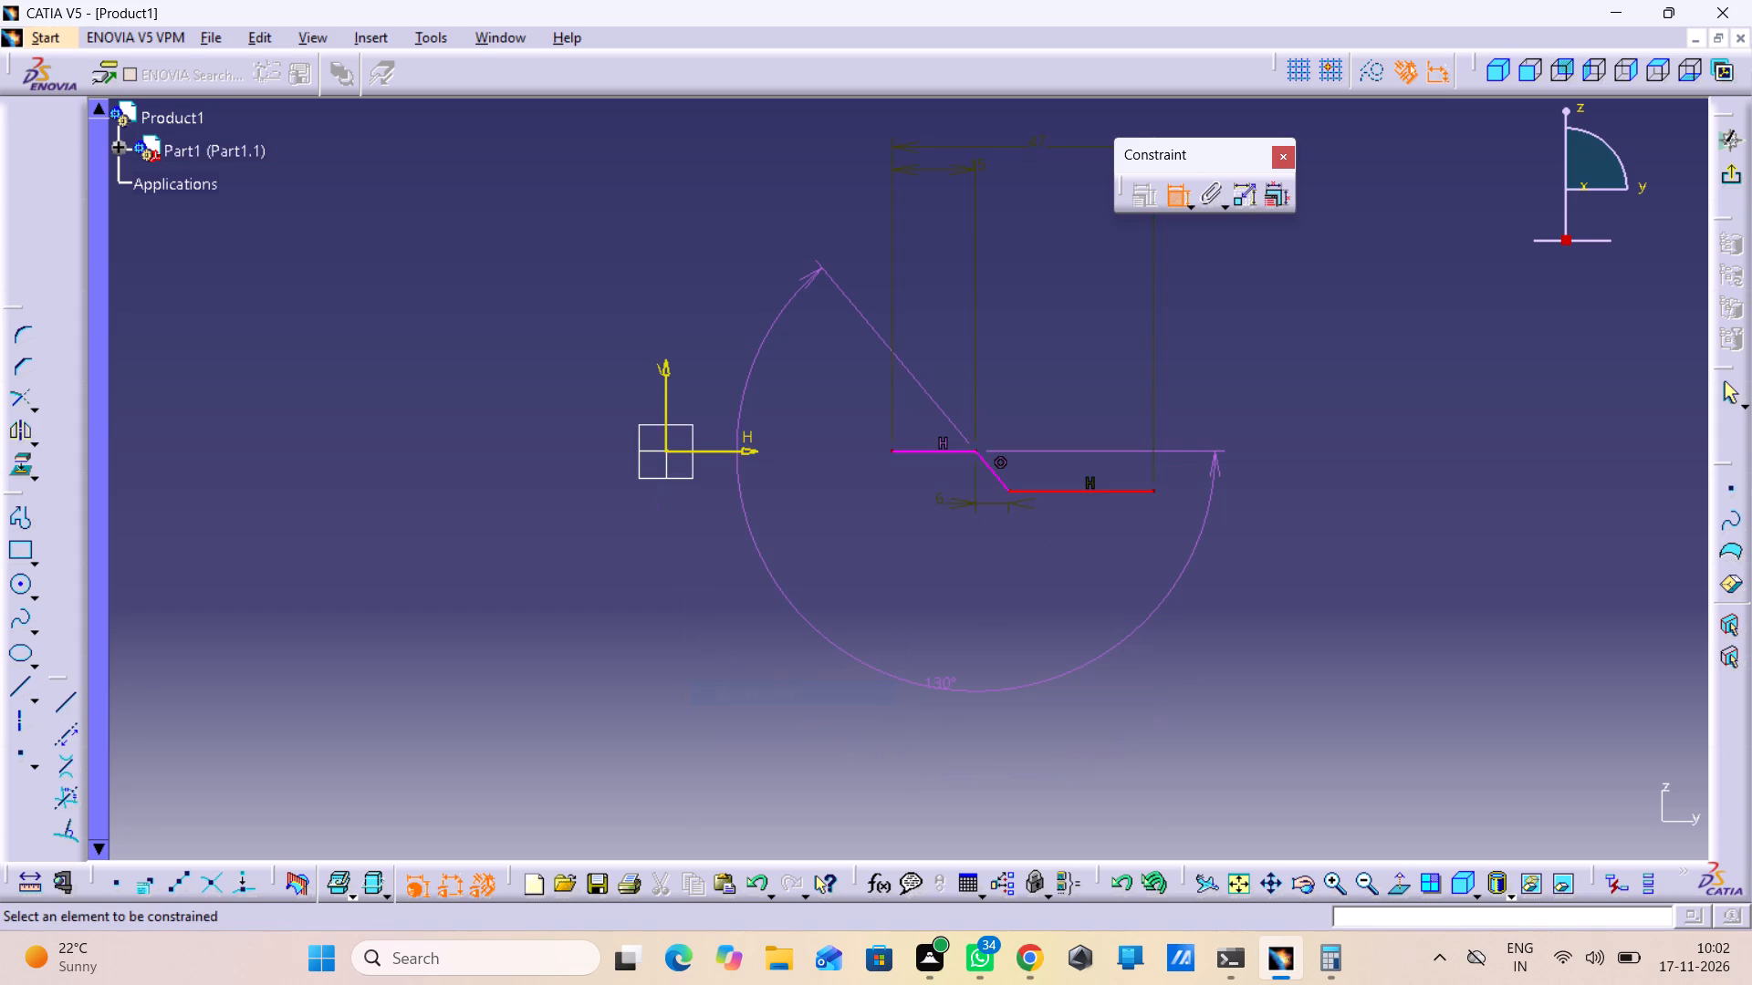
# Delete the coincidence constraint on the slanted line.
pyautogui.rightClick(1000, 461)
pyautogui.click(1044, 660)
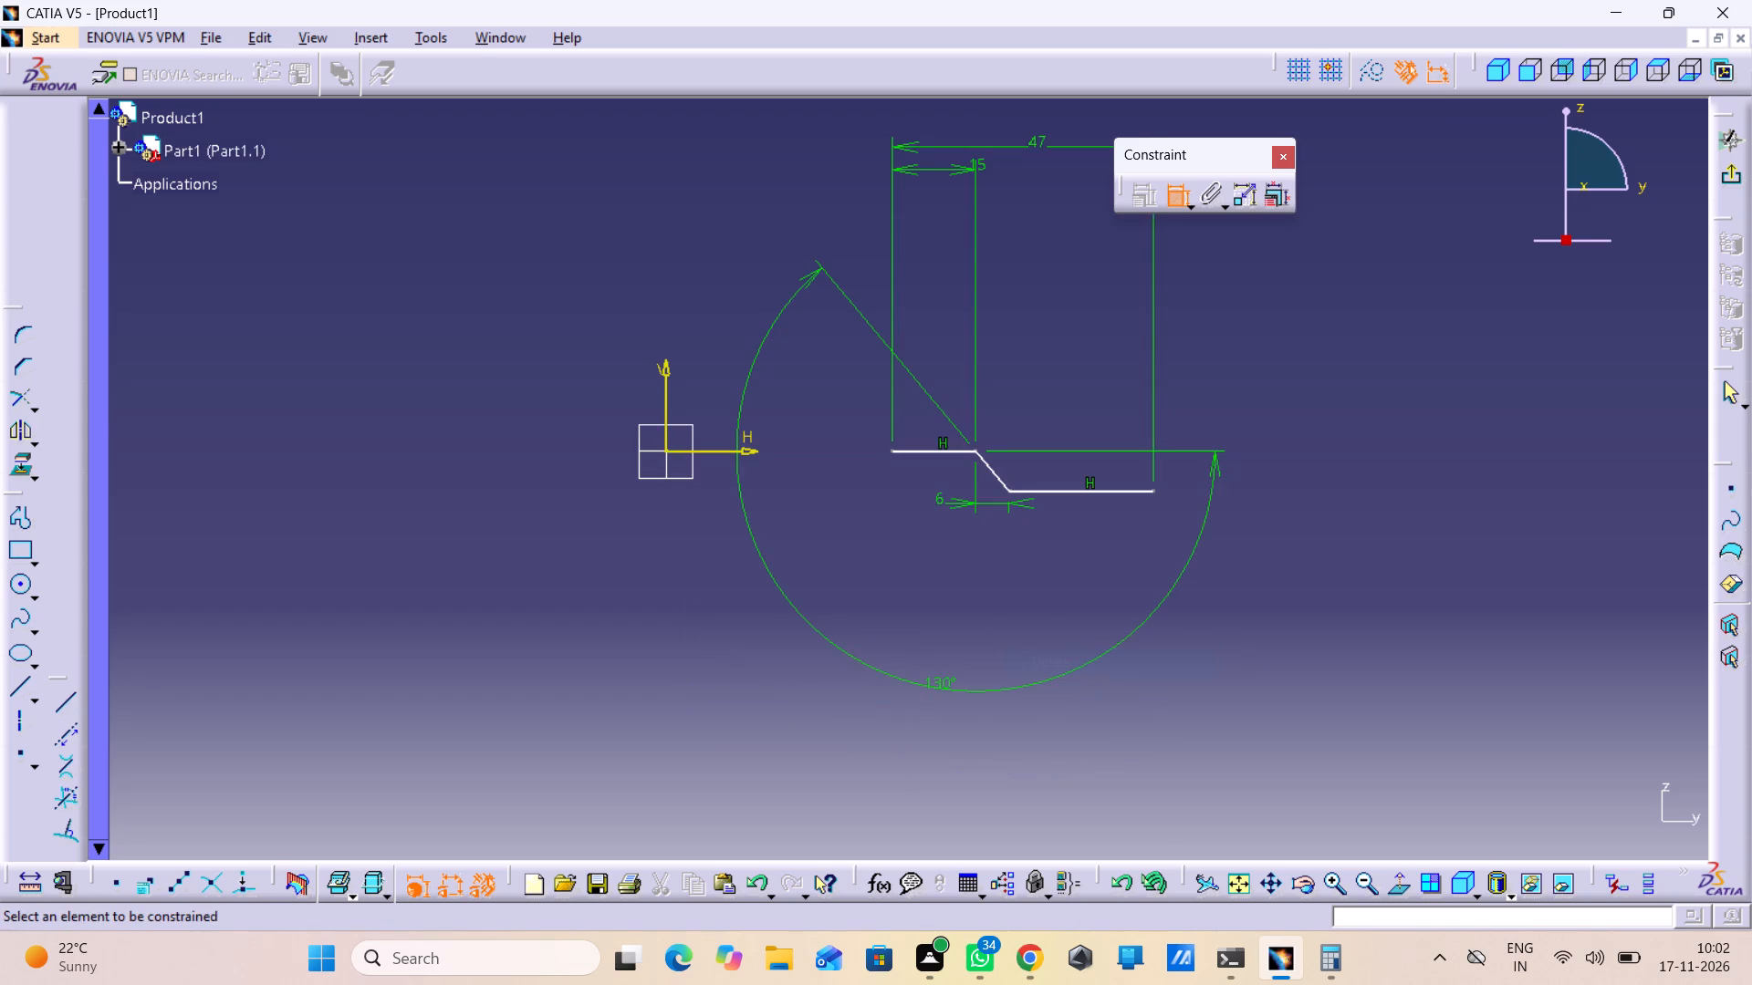
# Make the profile's lower horizontal line coincident with the horizontal sketch axis.
pyautogui.moveTo(839, 716); pyautogui.dragTo(852, 771, button='middle')
pyautogui.rightClick(839, 716)
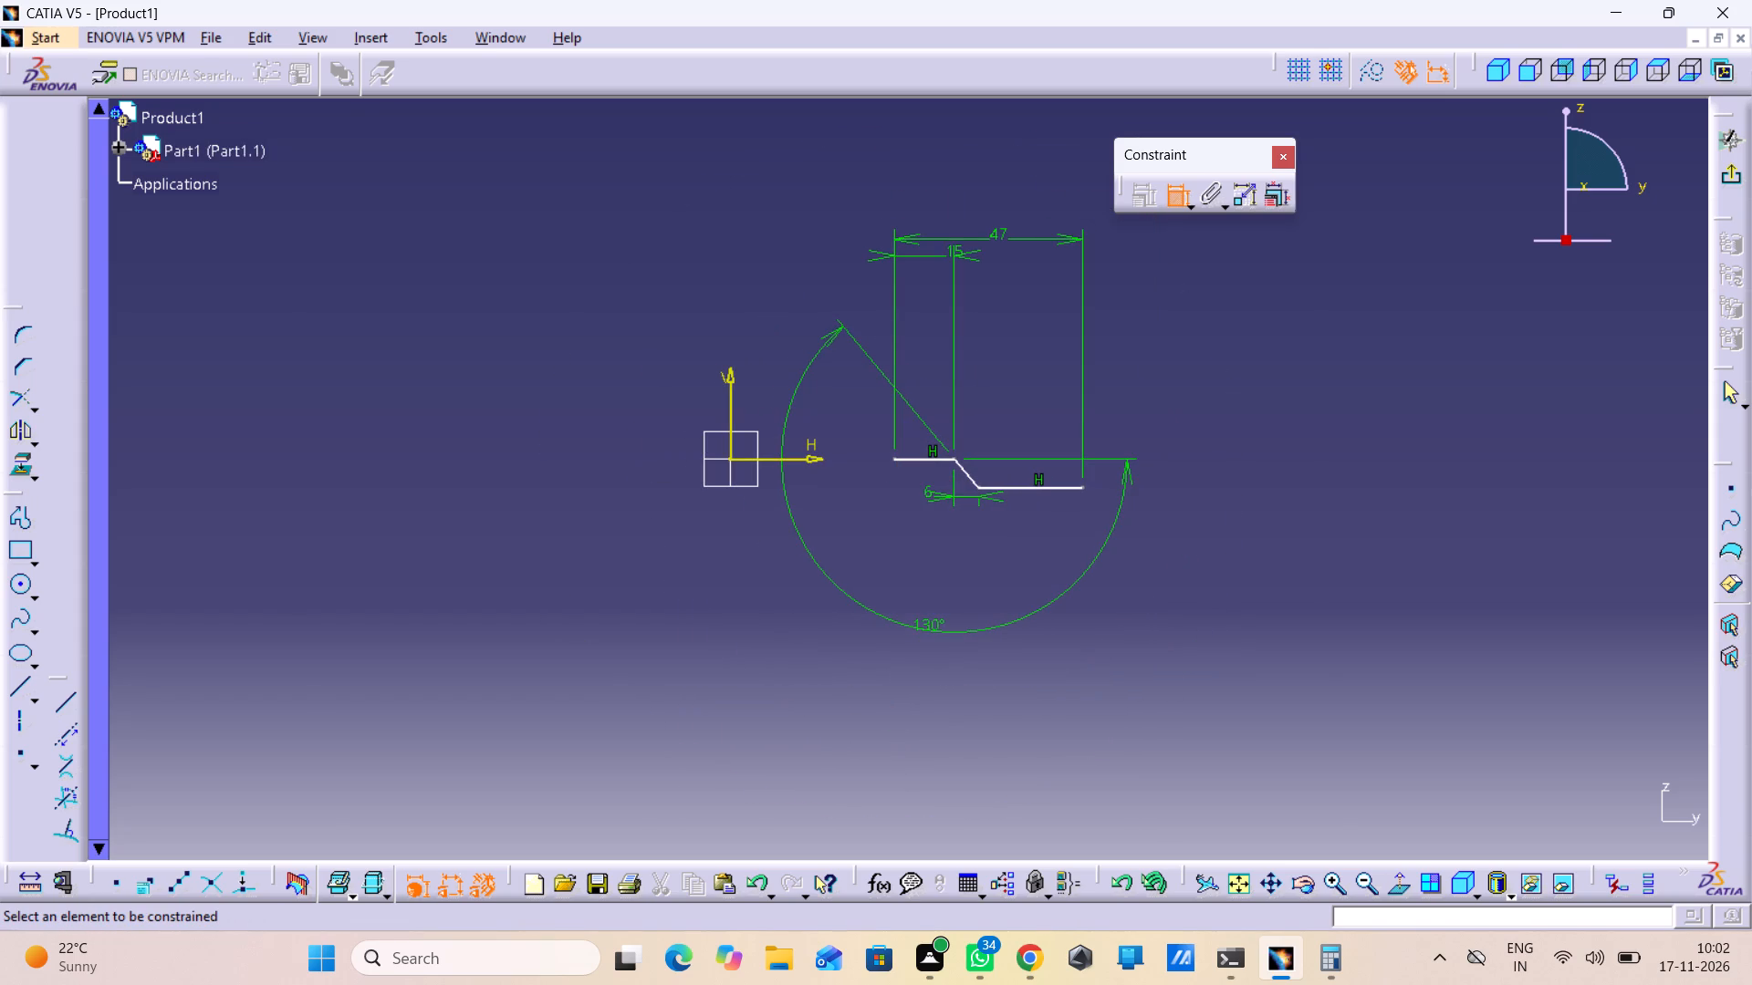
pyautogui.click(1017, 482)
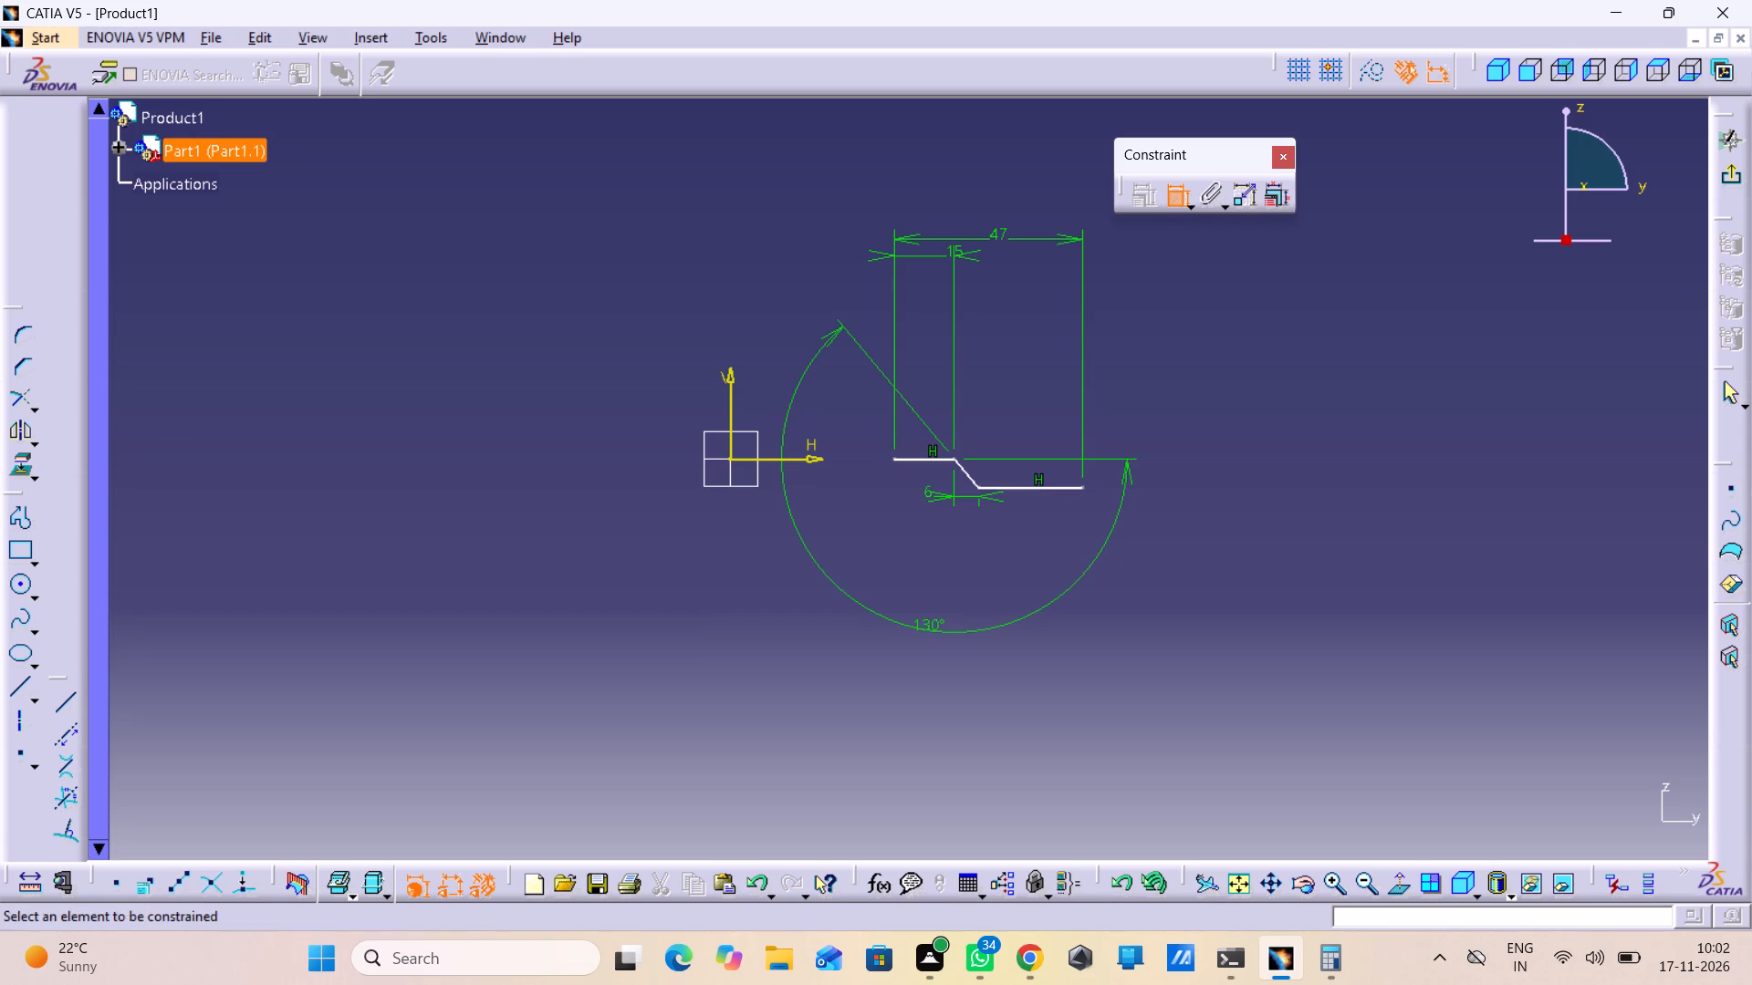
pyautogui.click(1022, 489)
pyautogui.click(794, 458)
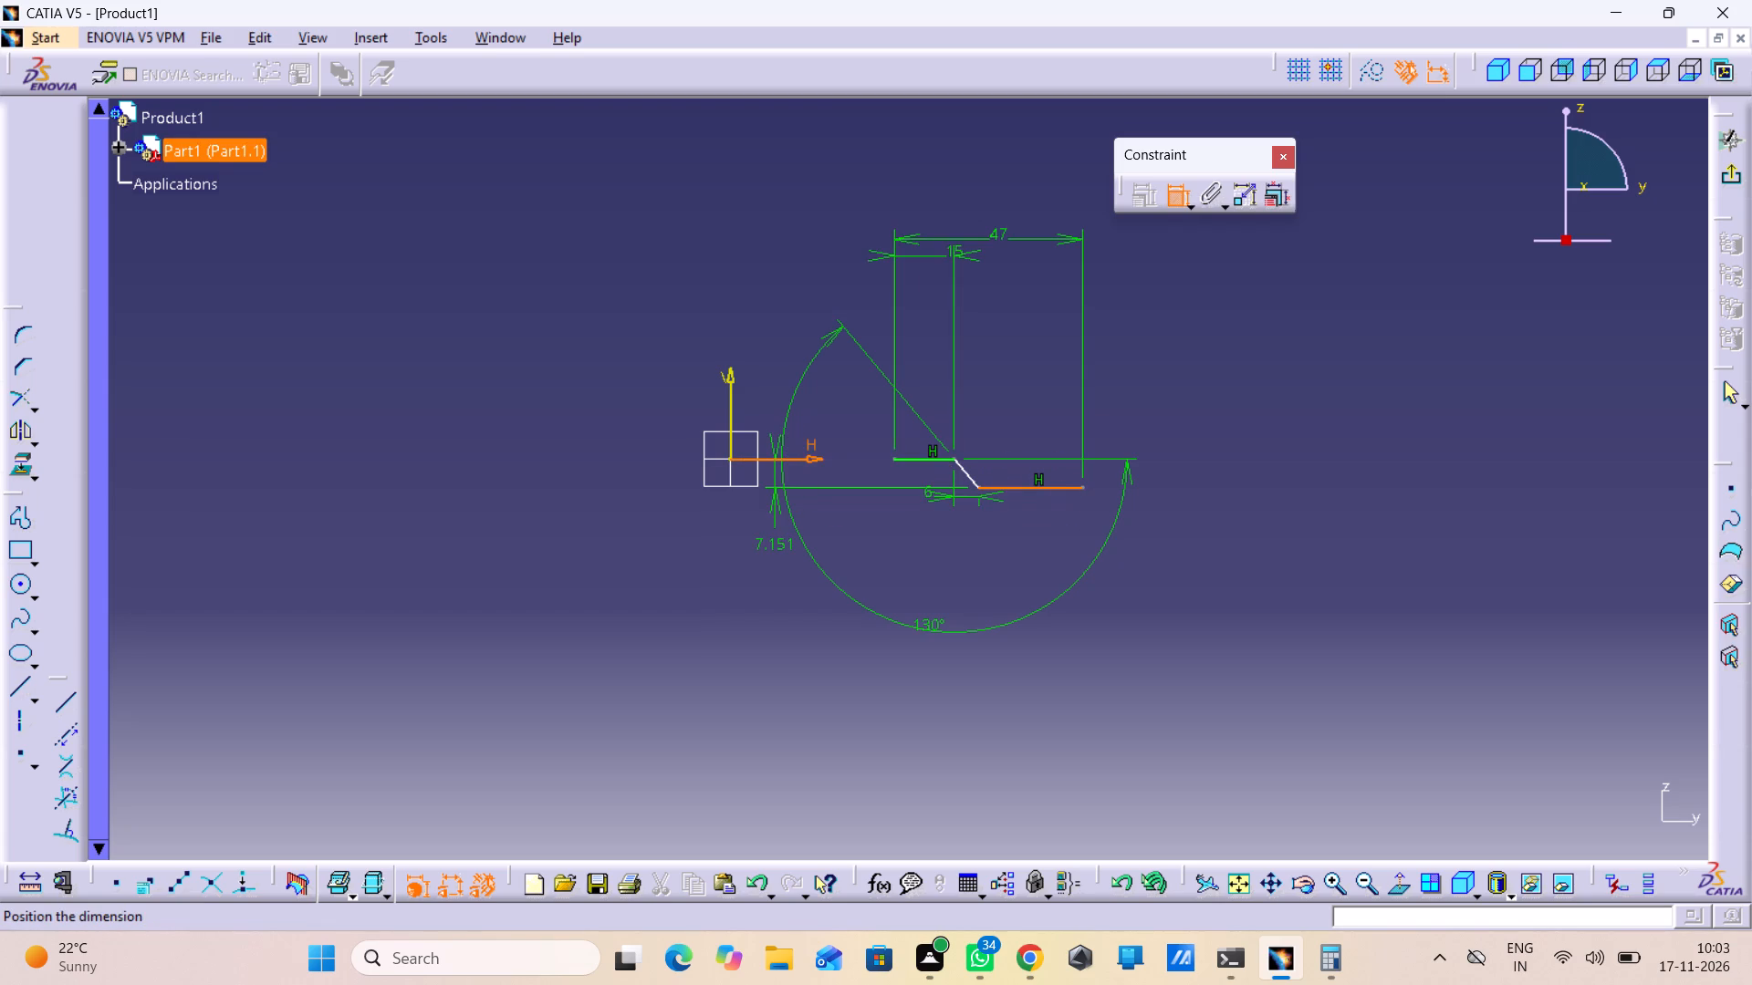
pyautogui.rightClick(773, 556)
pyautogui.click(862, 682)
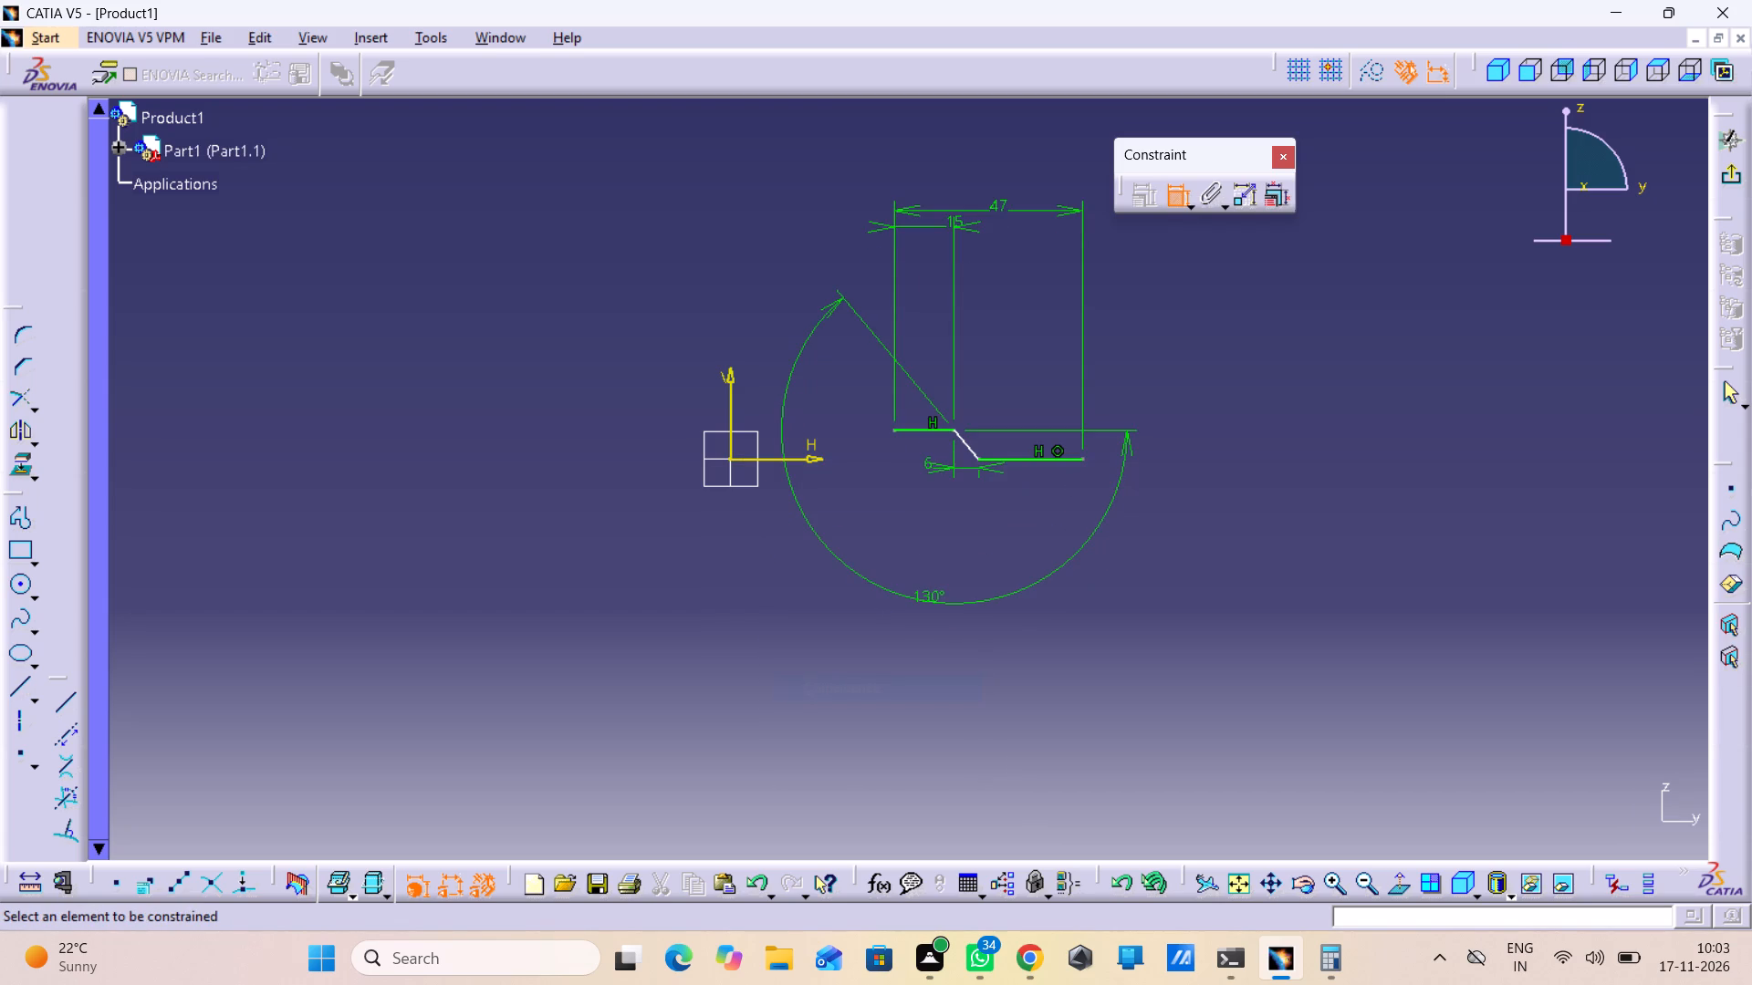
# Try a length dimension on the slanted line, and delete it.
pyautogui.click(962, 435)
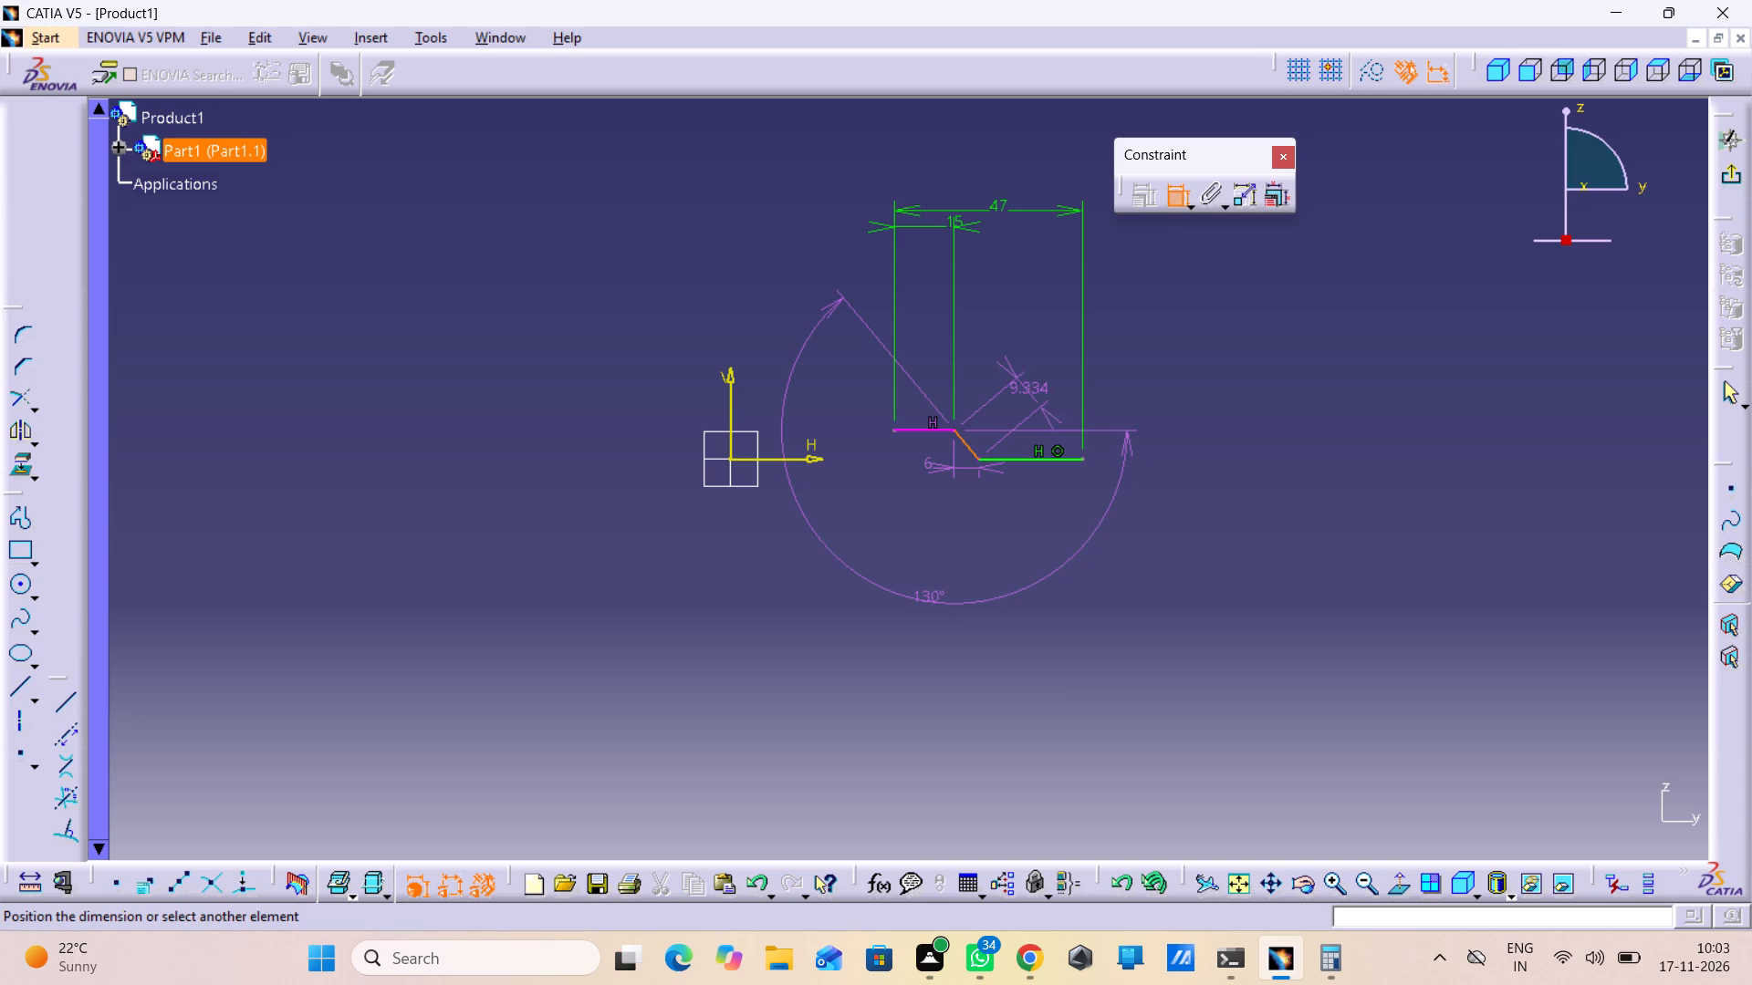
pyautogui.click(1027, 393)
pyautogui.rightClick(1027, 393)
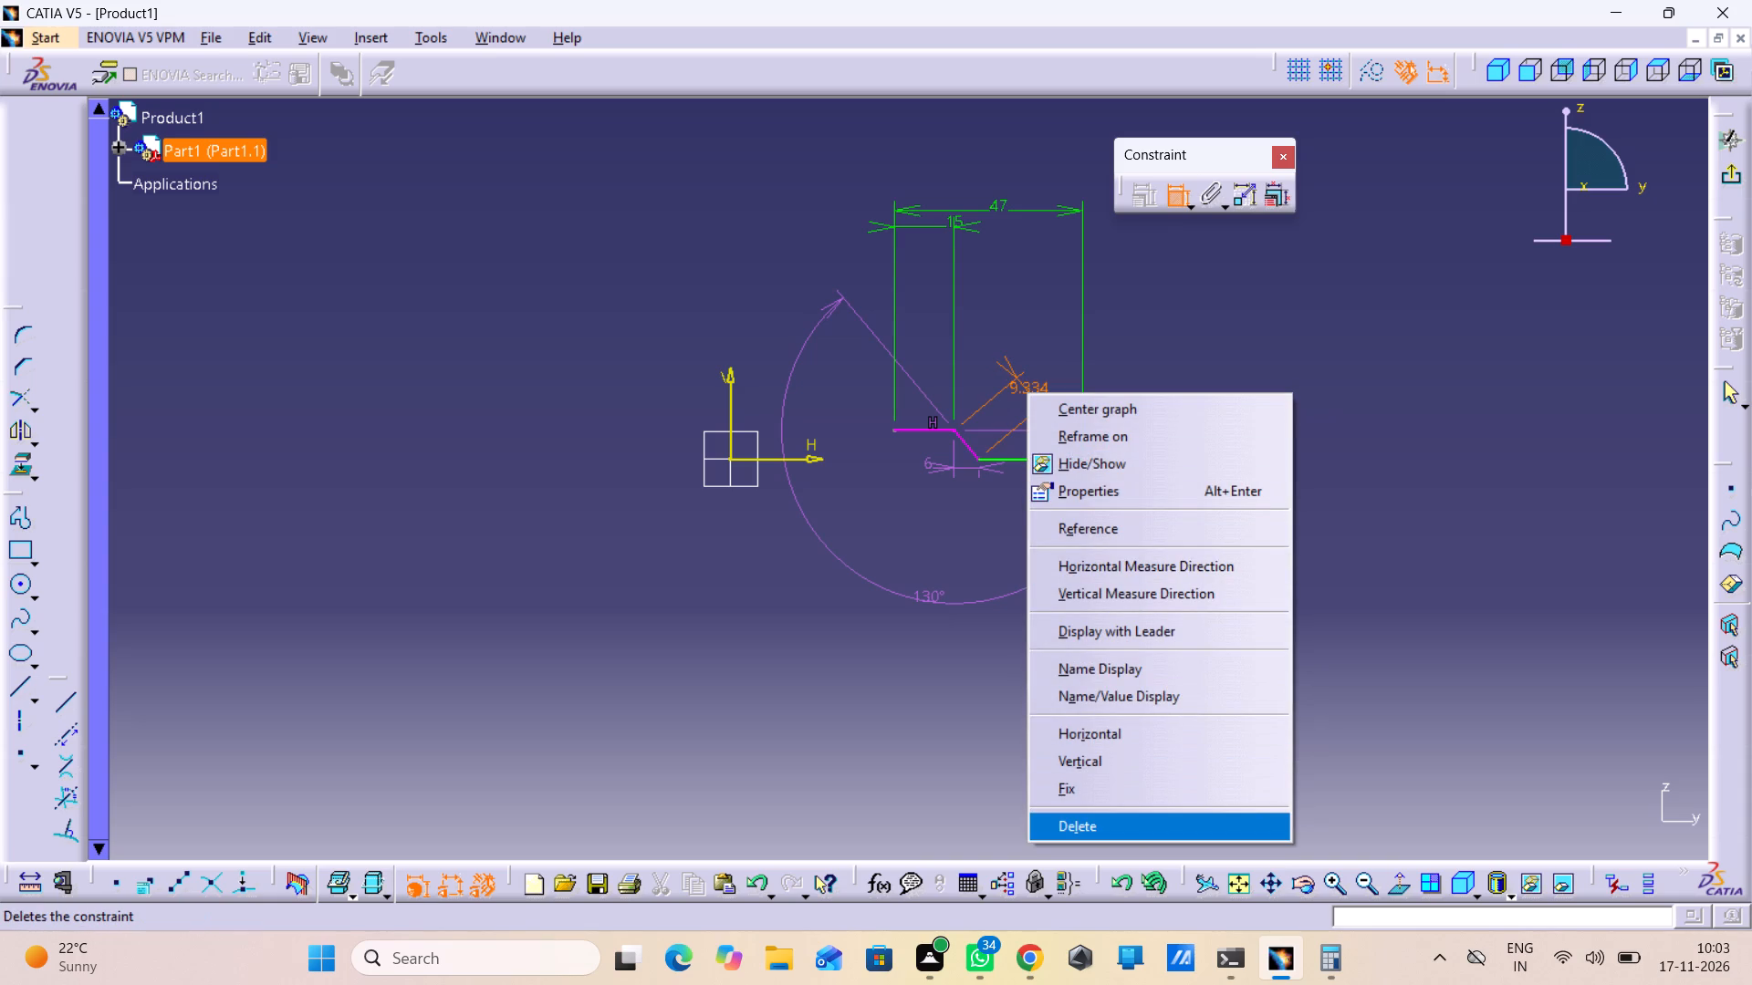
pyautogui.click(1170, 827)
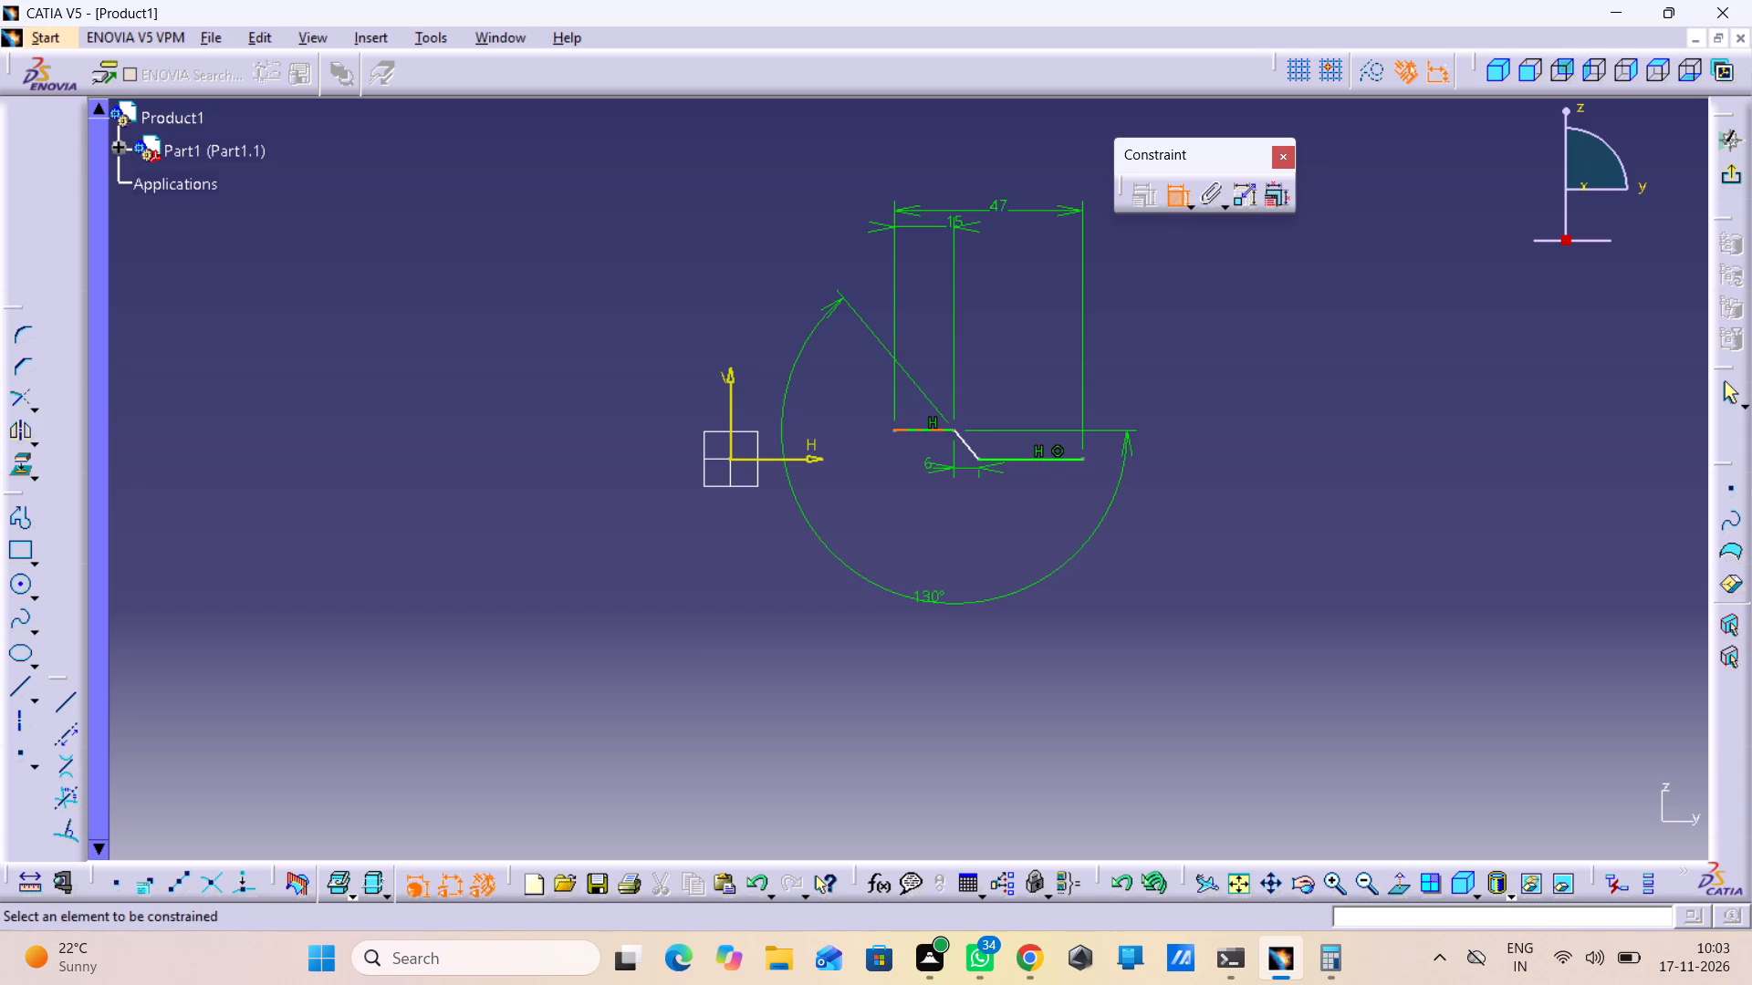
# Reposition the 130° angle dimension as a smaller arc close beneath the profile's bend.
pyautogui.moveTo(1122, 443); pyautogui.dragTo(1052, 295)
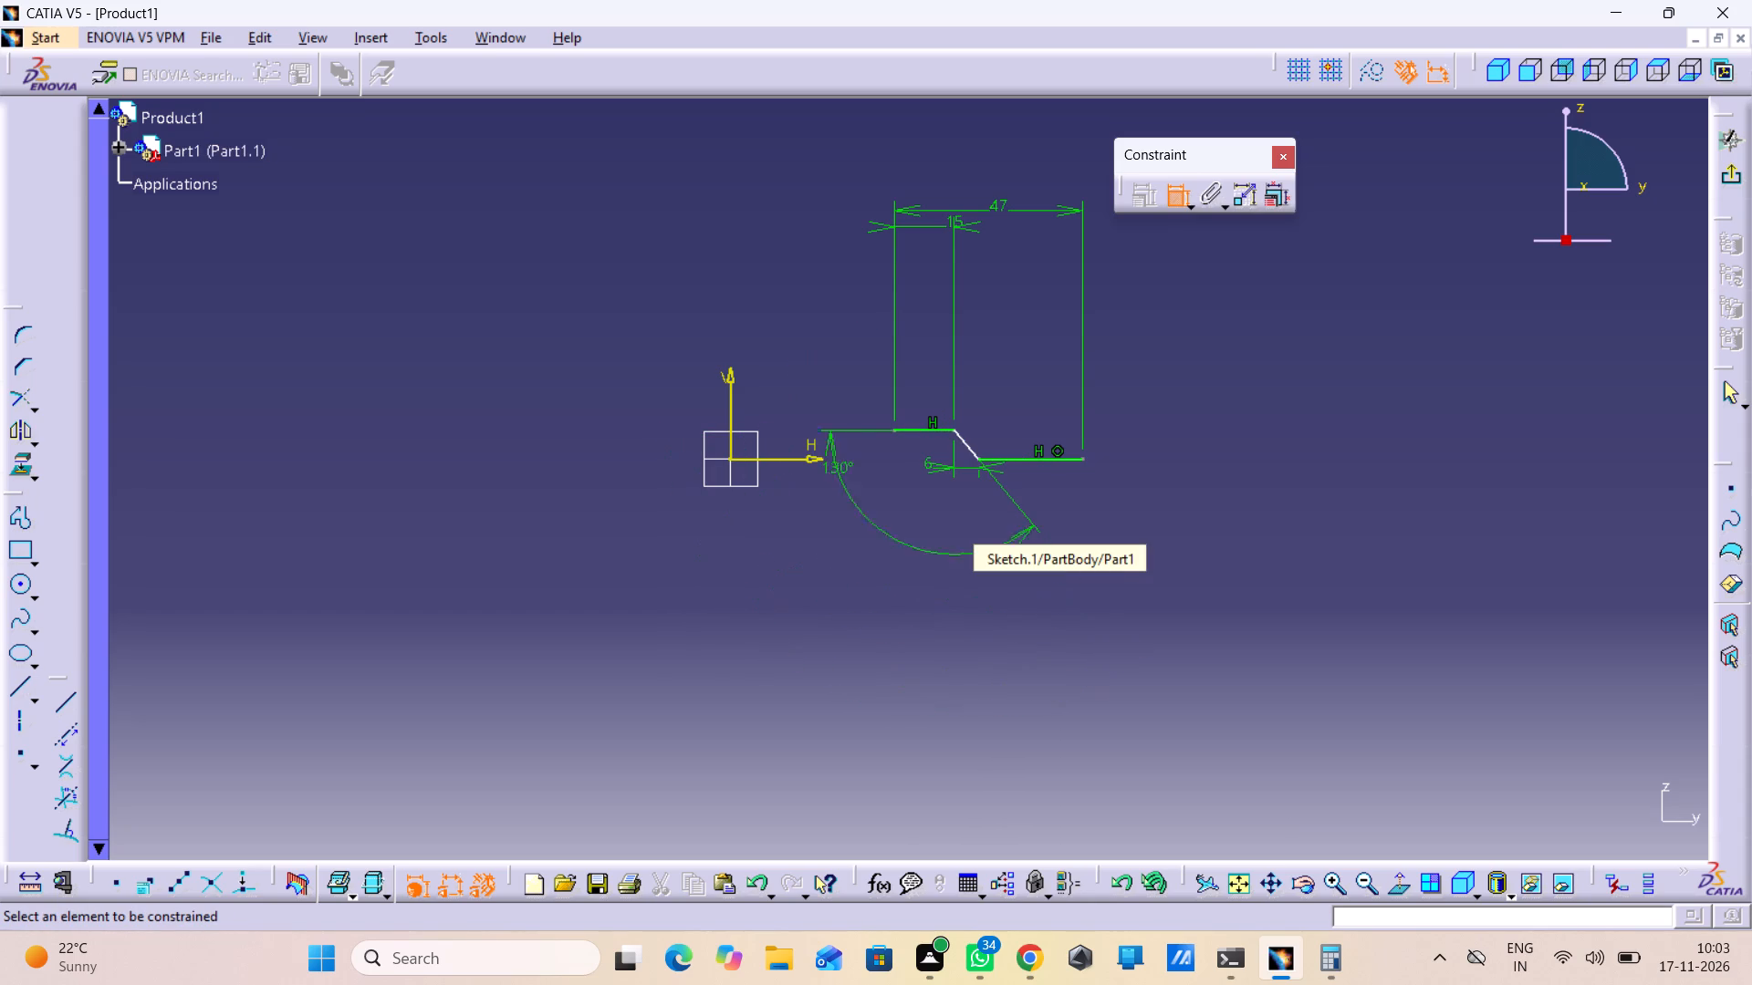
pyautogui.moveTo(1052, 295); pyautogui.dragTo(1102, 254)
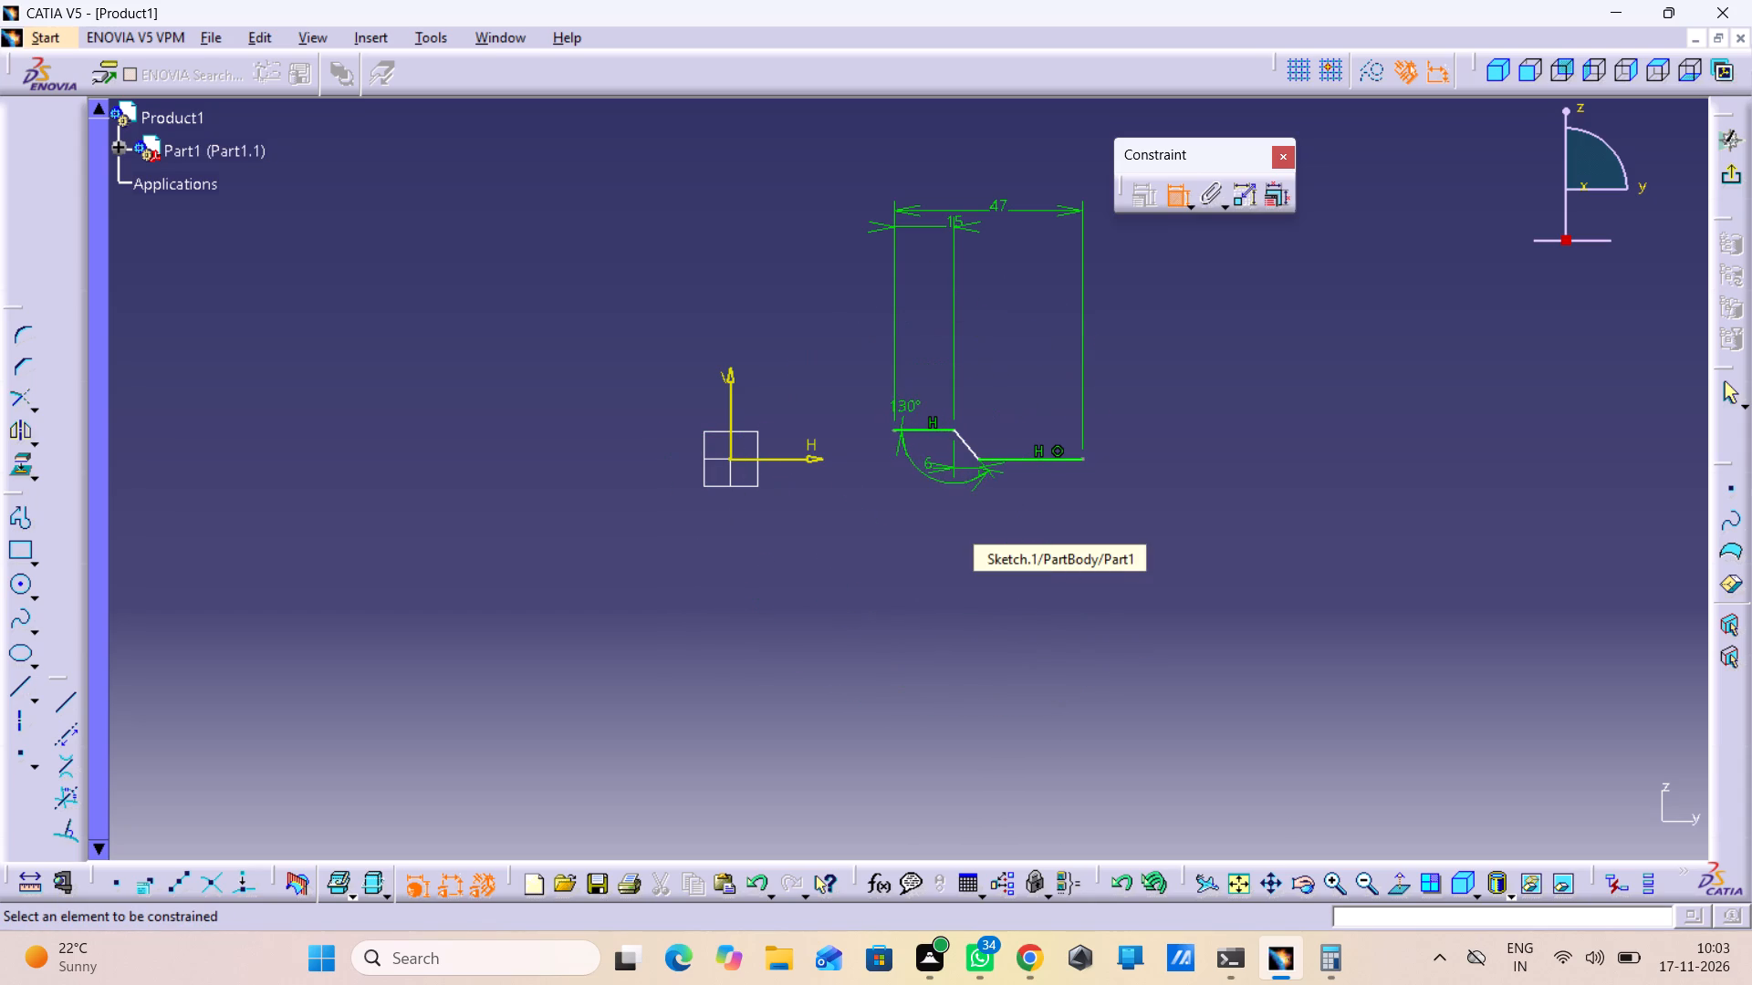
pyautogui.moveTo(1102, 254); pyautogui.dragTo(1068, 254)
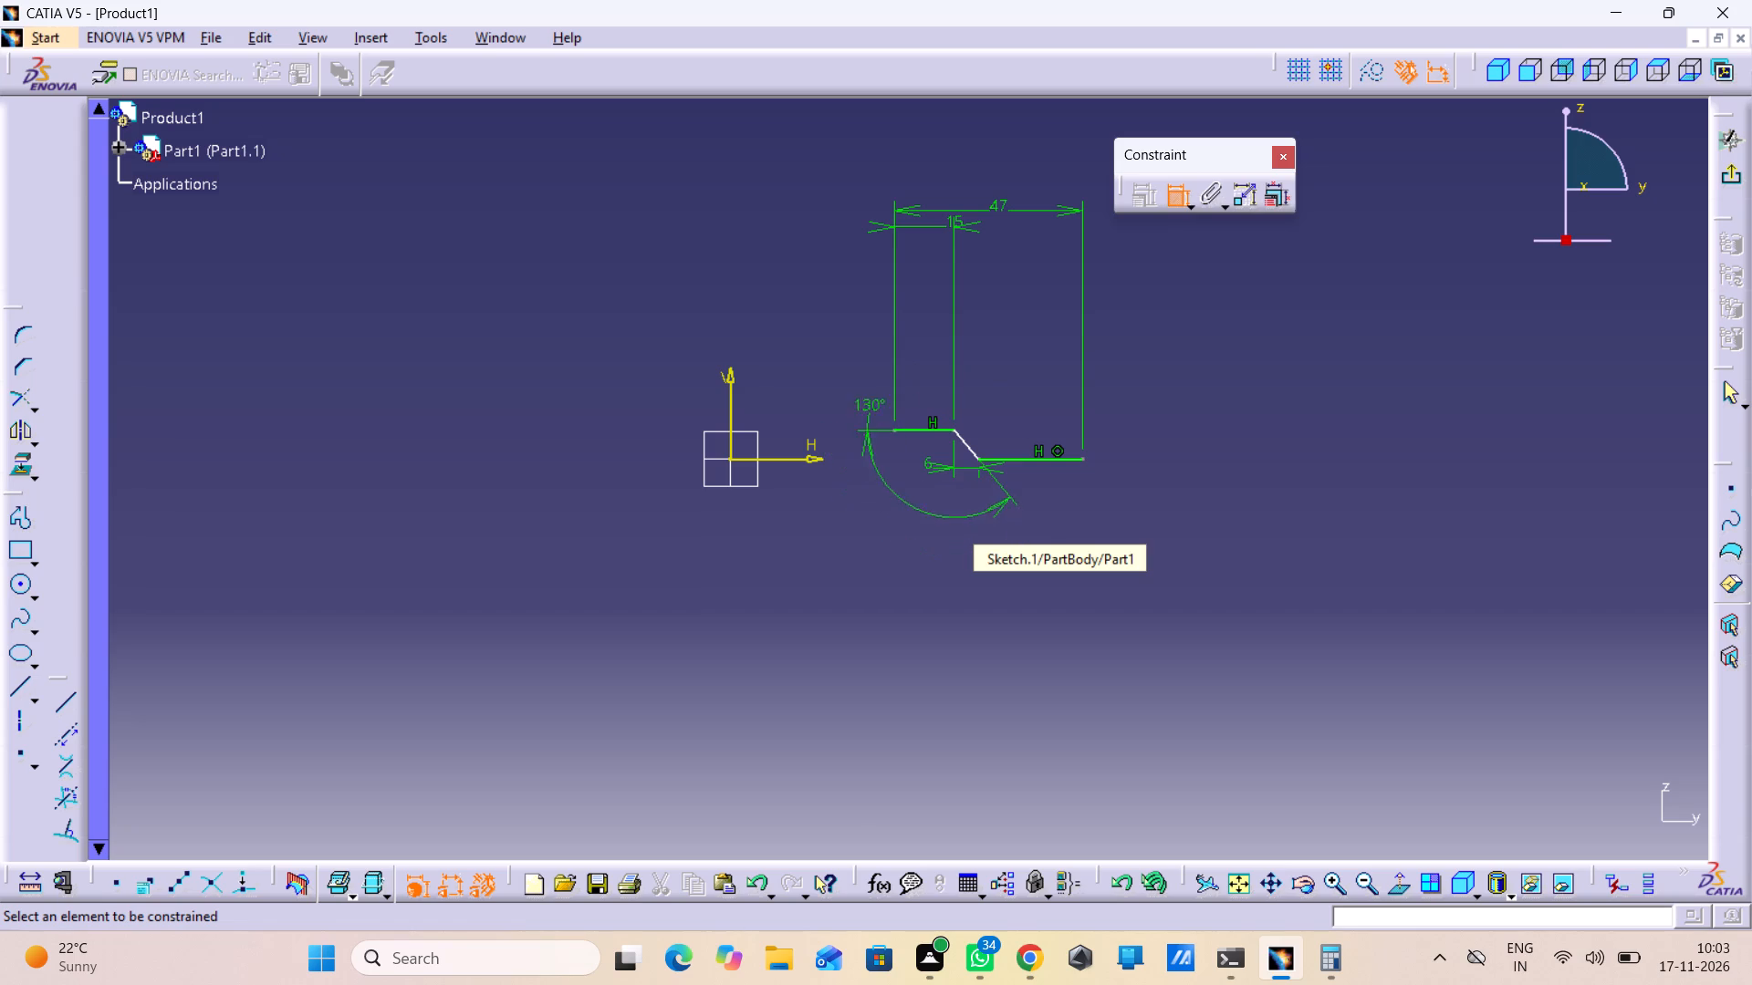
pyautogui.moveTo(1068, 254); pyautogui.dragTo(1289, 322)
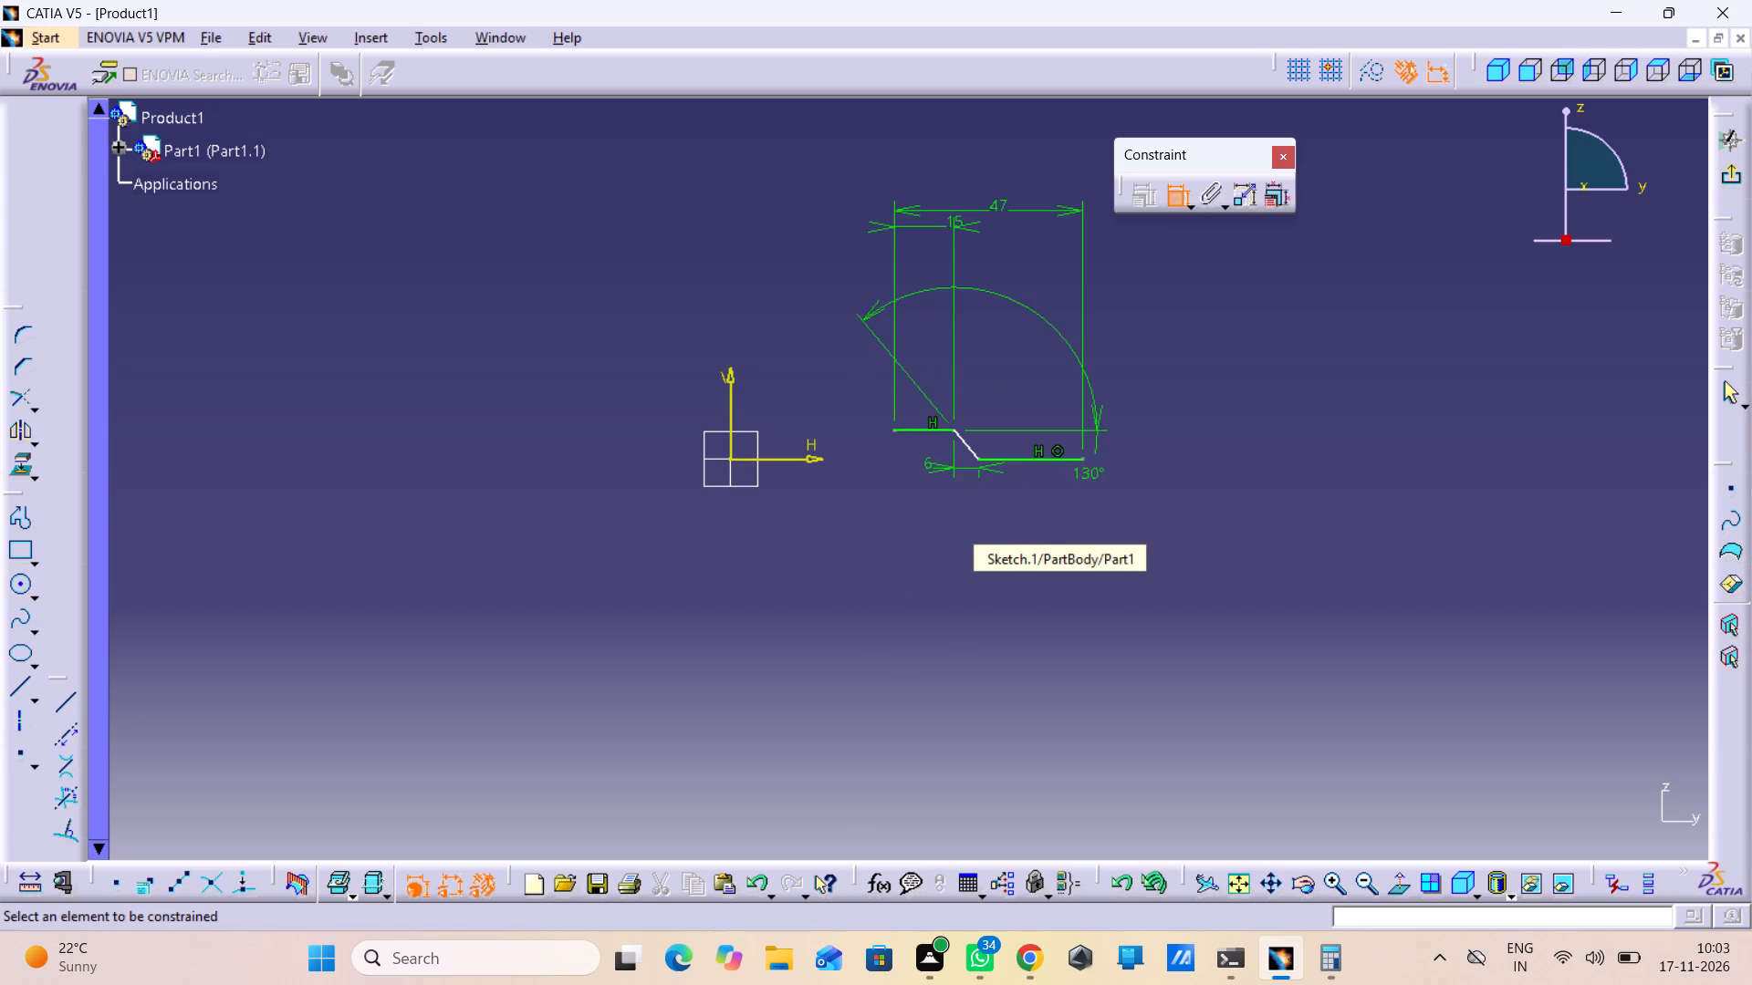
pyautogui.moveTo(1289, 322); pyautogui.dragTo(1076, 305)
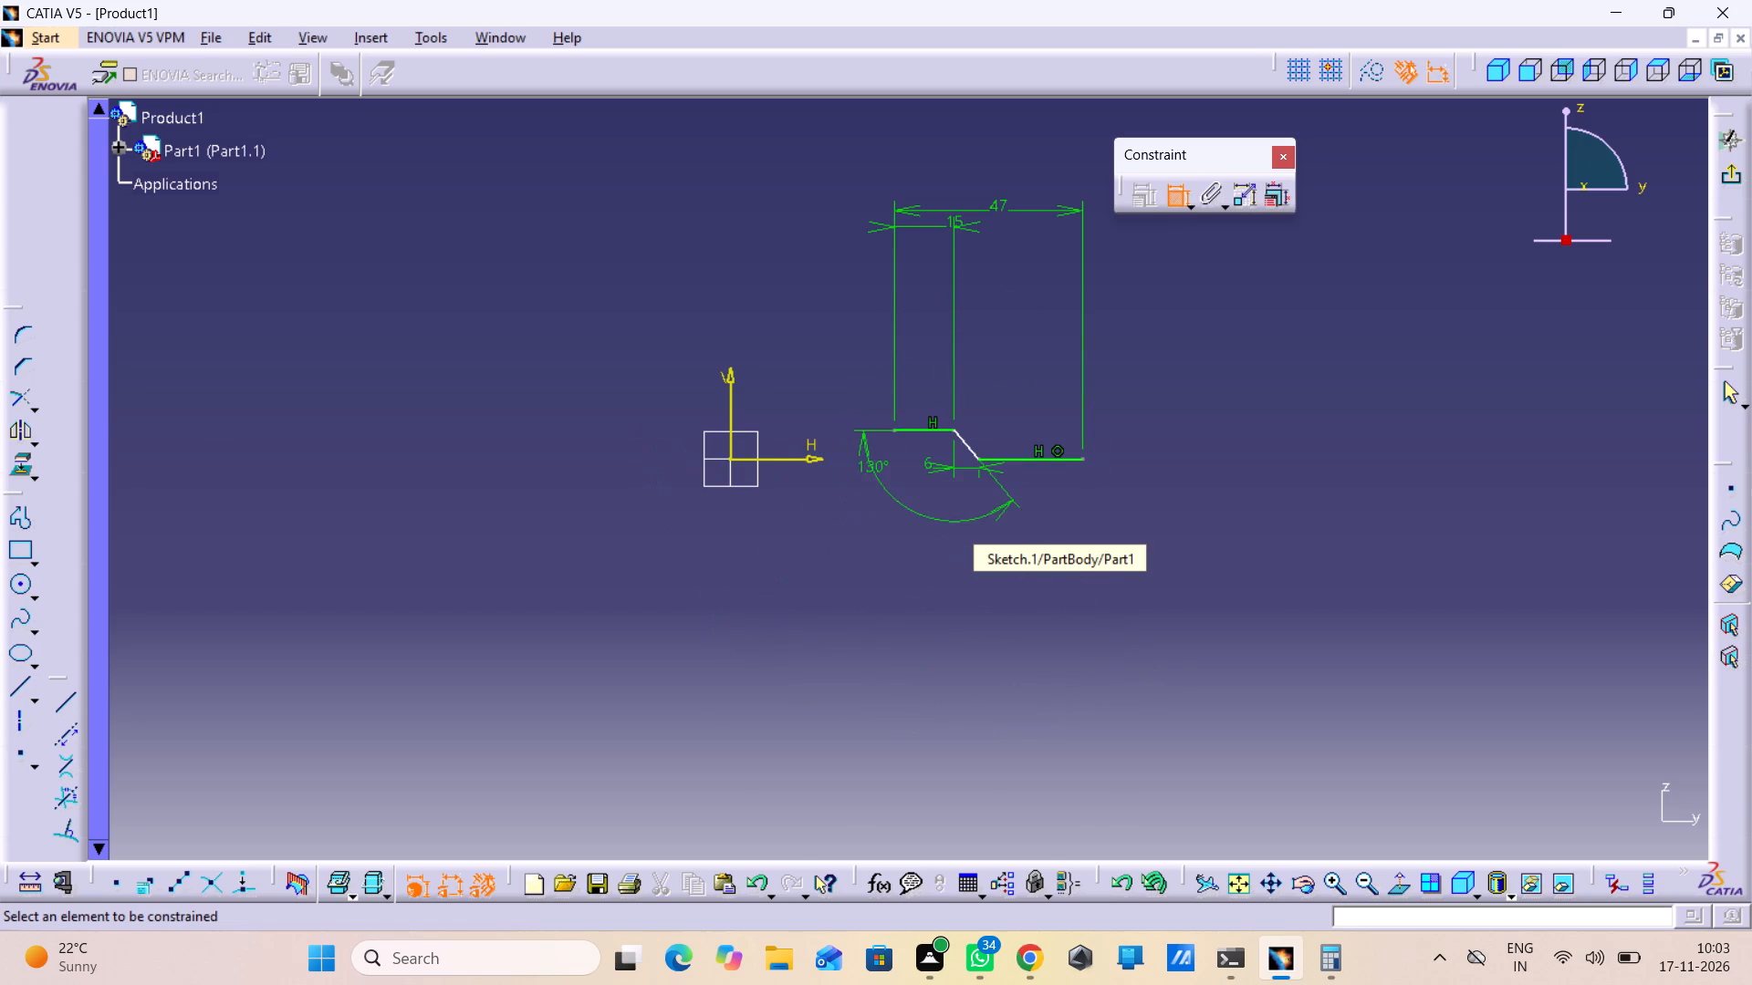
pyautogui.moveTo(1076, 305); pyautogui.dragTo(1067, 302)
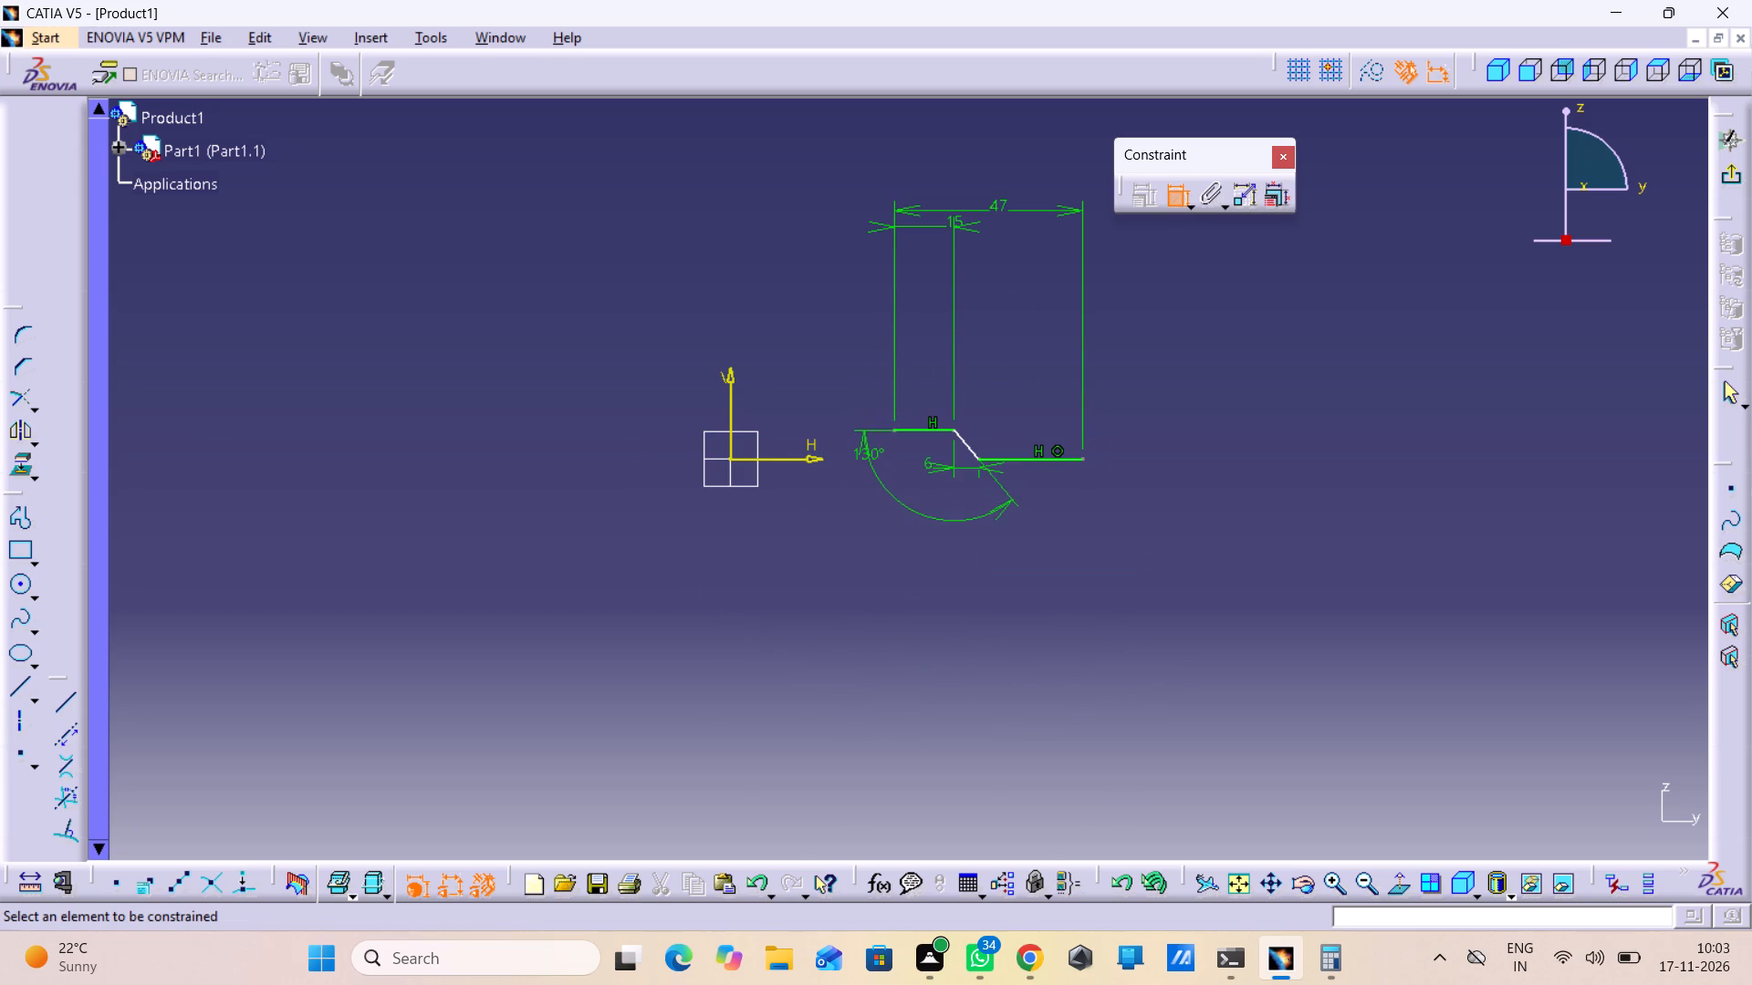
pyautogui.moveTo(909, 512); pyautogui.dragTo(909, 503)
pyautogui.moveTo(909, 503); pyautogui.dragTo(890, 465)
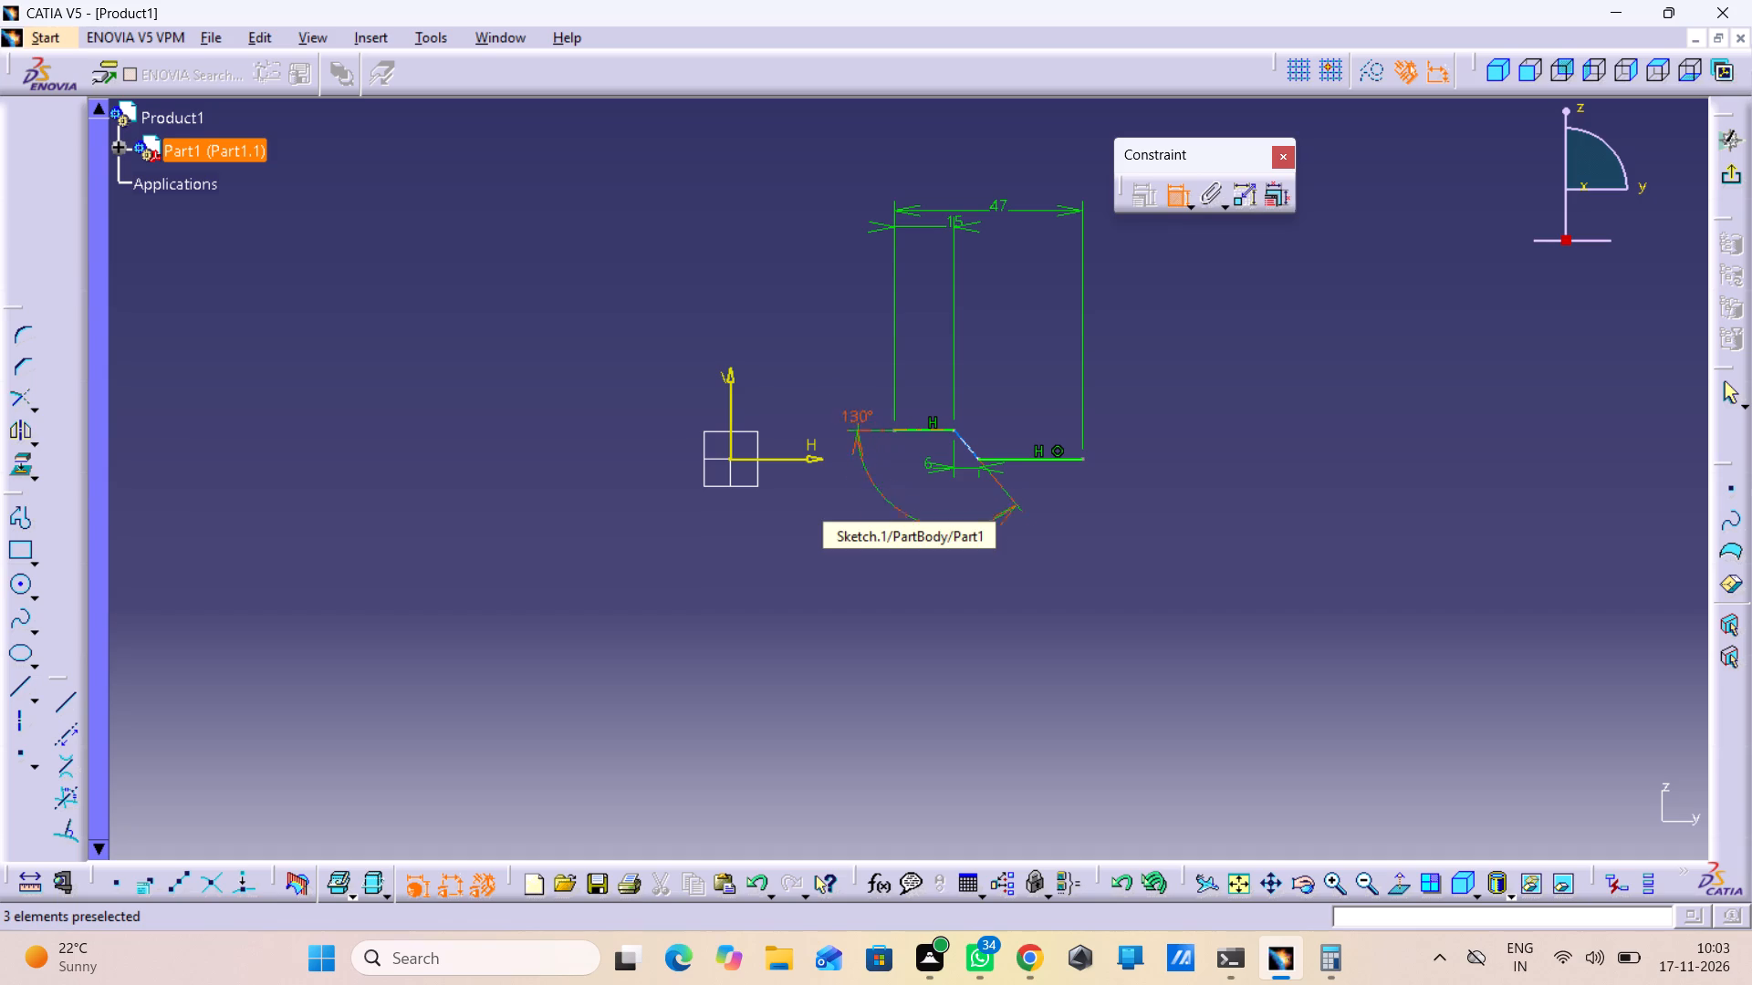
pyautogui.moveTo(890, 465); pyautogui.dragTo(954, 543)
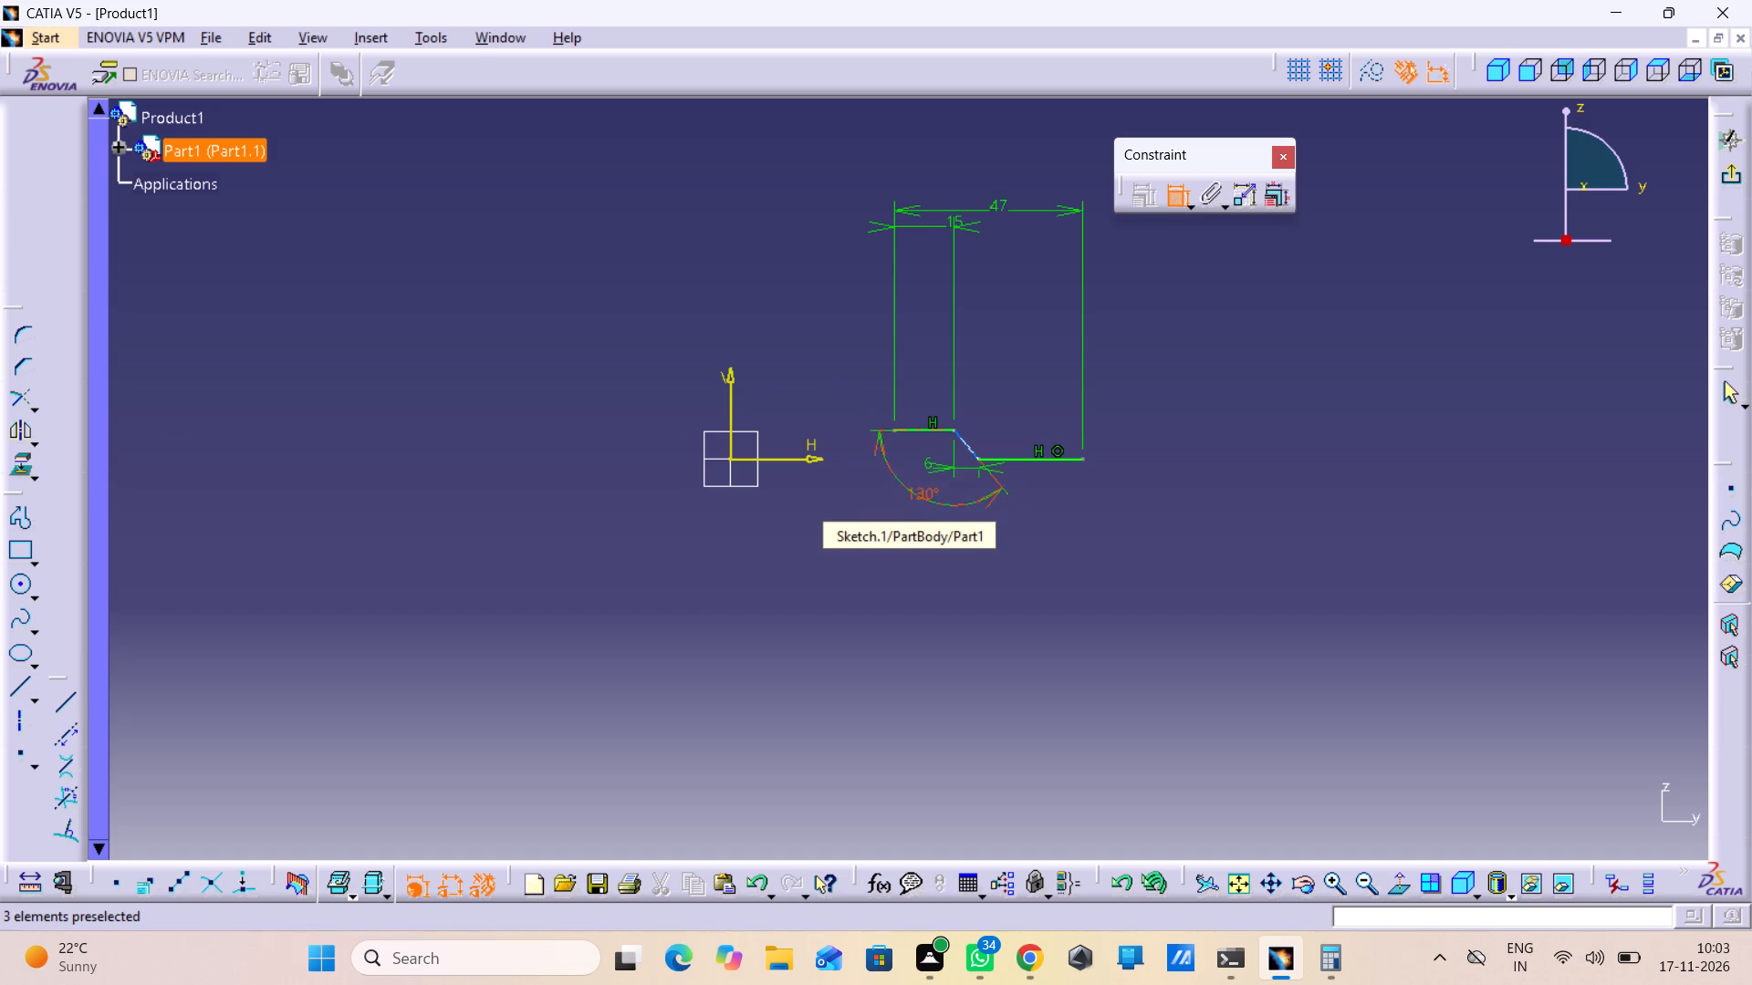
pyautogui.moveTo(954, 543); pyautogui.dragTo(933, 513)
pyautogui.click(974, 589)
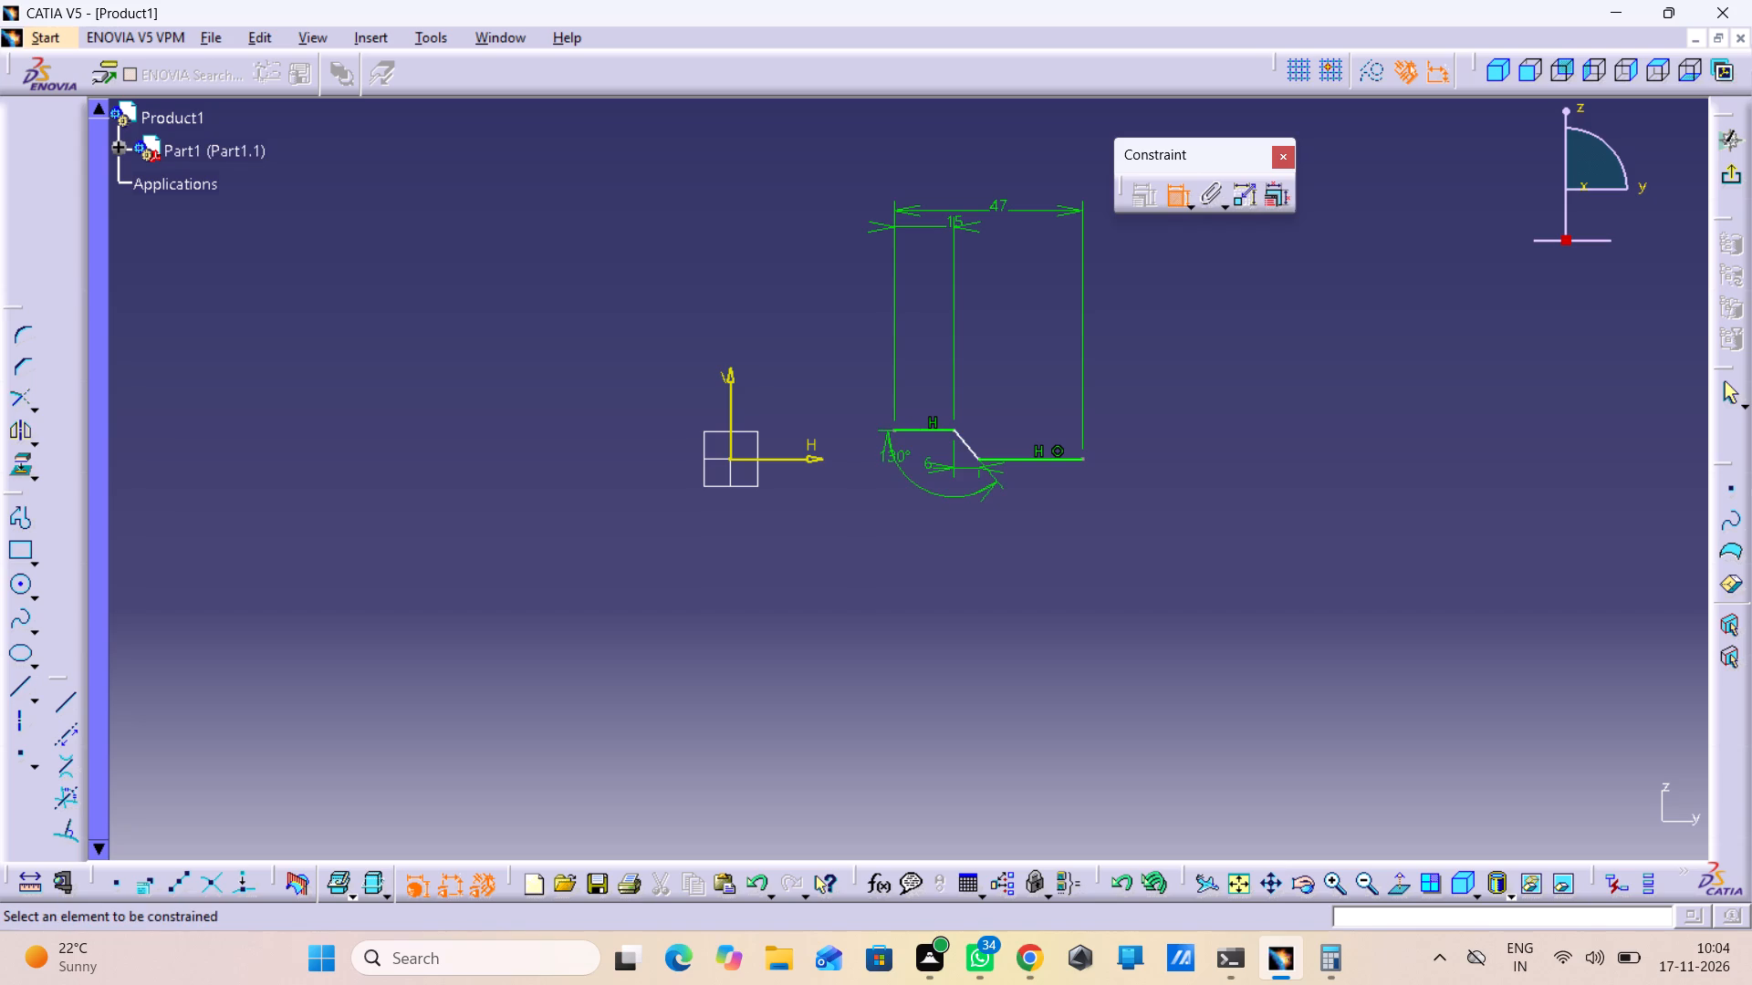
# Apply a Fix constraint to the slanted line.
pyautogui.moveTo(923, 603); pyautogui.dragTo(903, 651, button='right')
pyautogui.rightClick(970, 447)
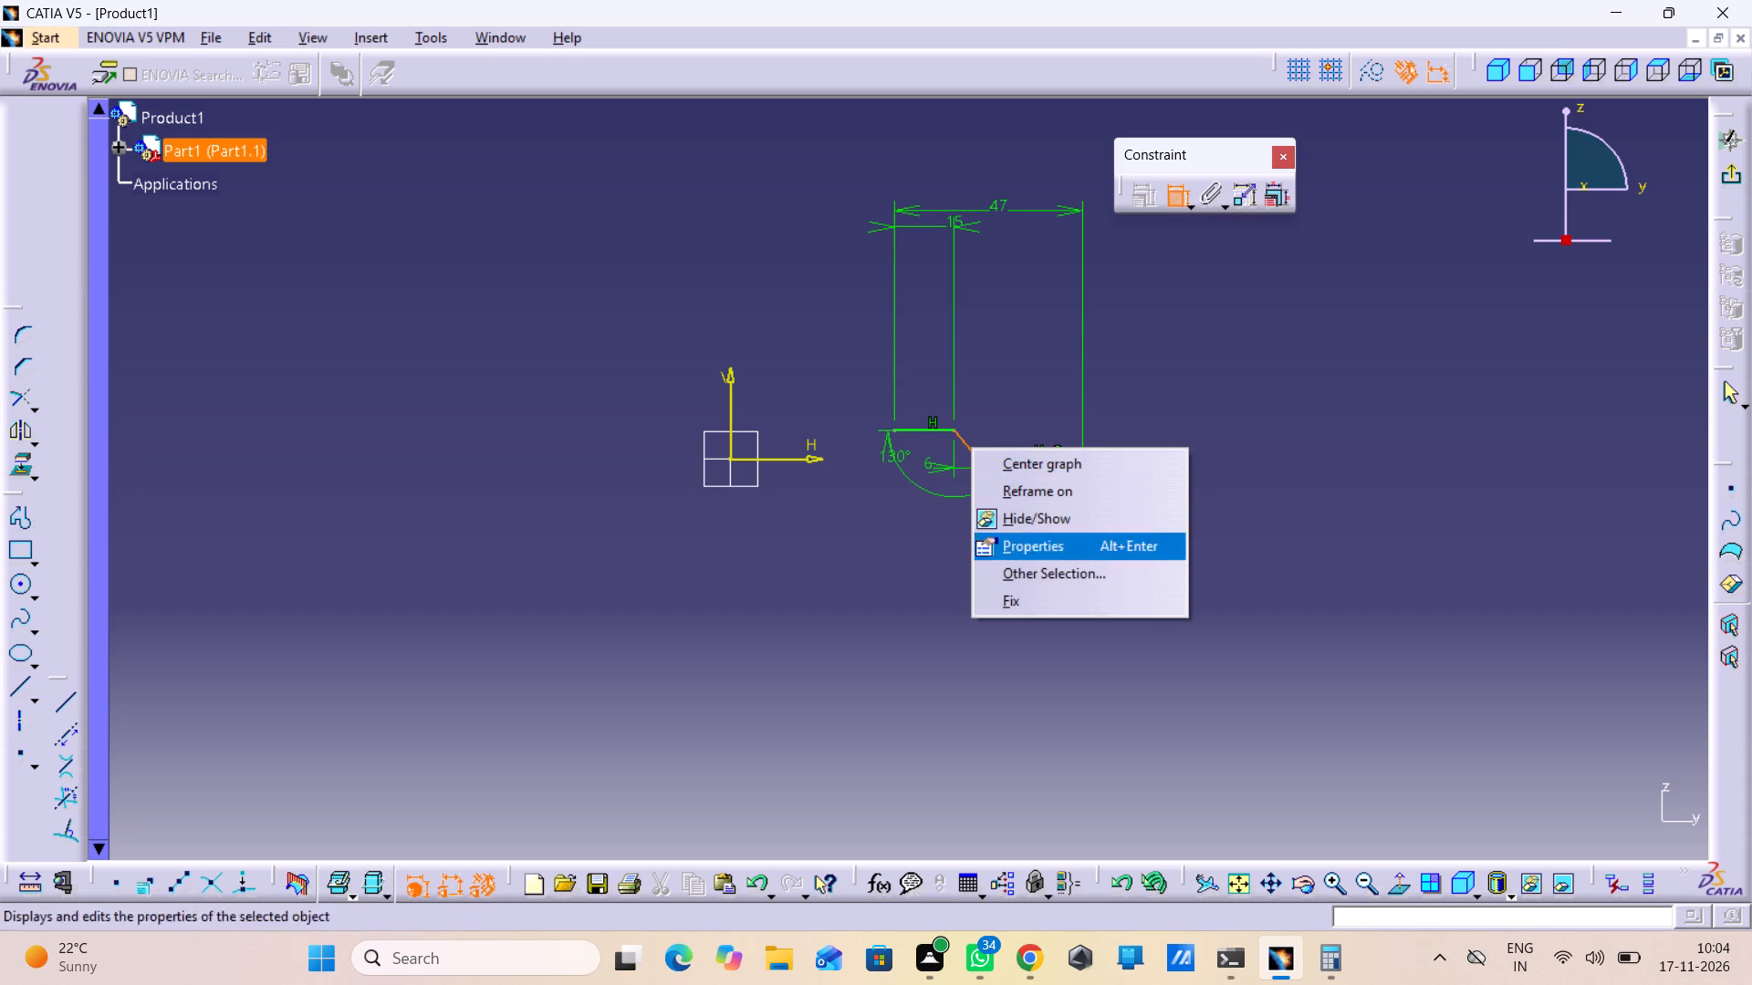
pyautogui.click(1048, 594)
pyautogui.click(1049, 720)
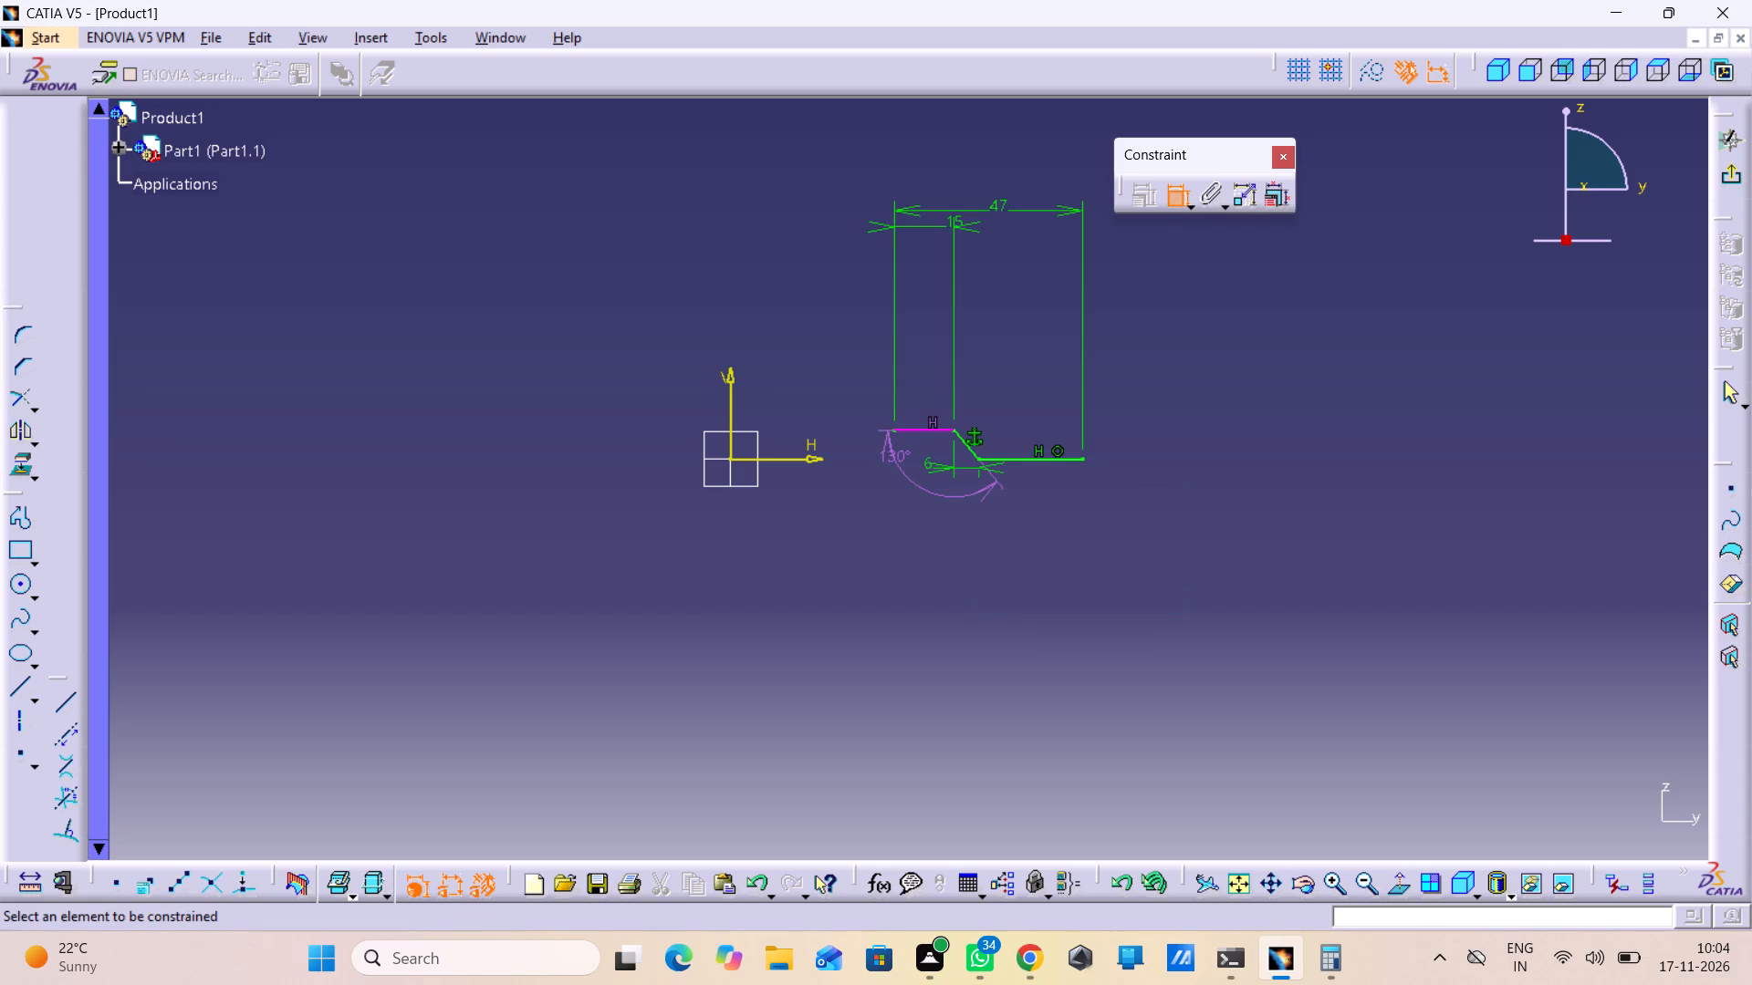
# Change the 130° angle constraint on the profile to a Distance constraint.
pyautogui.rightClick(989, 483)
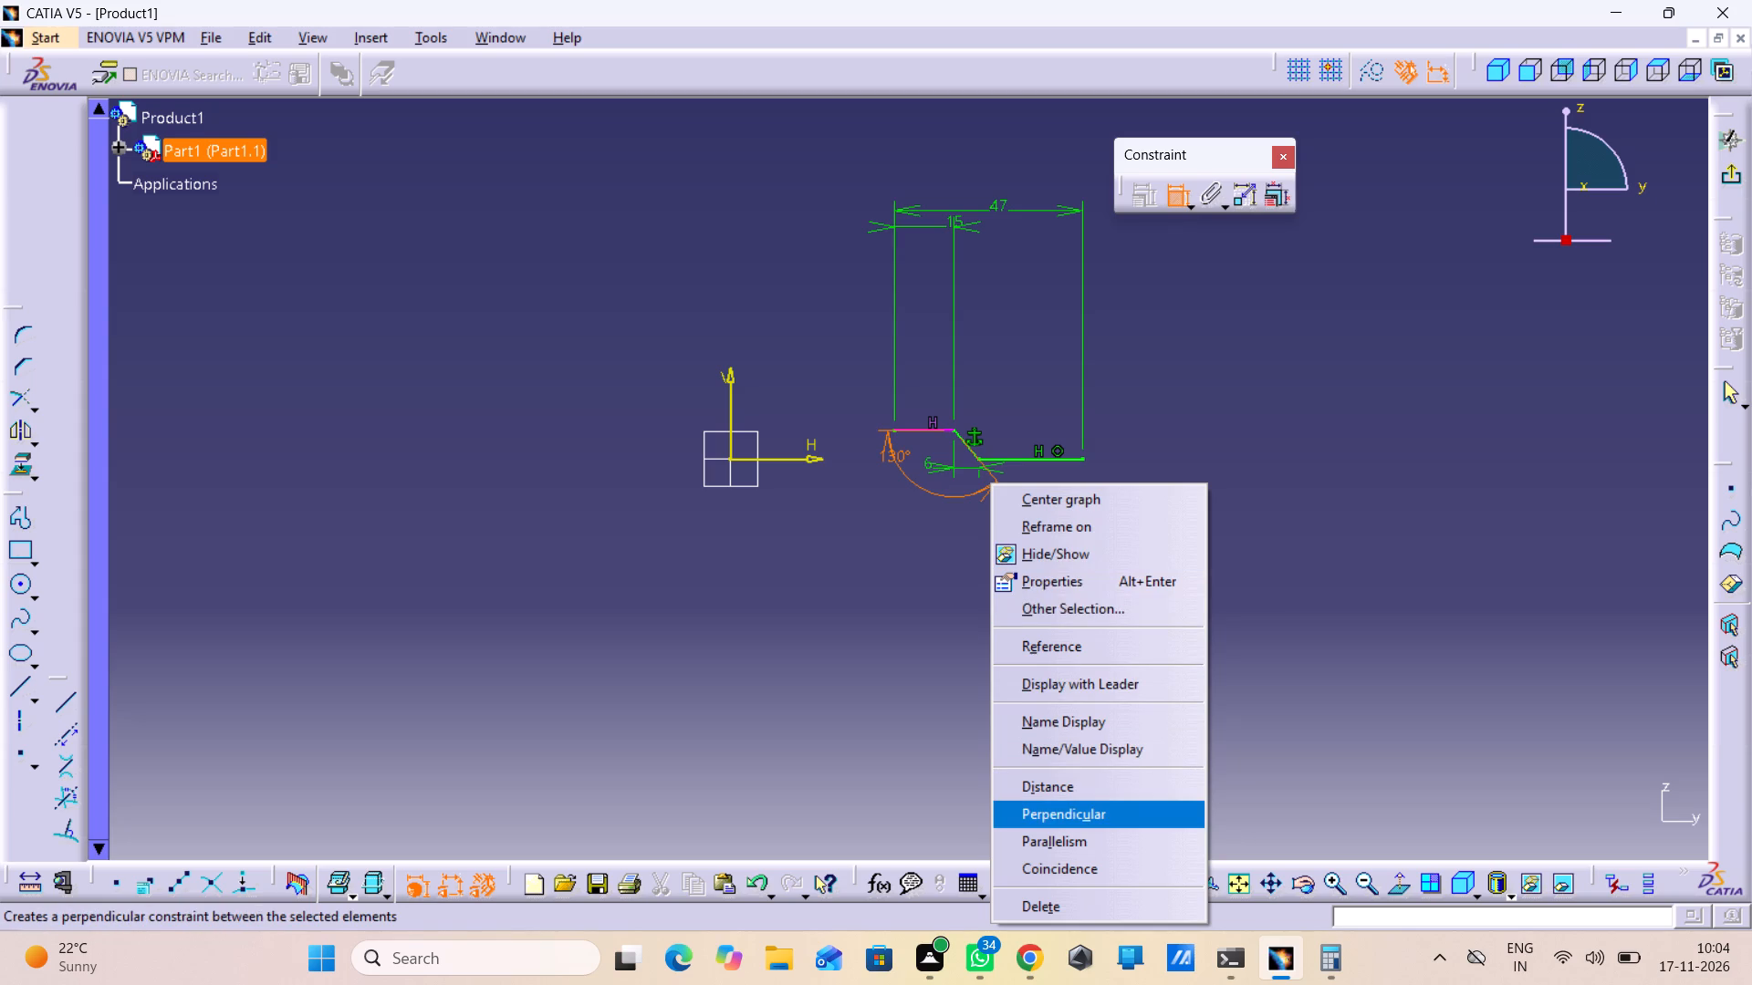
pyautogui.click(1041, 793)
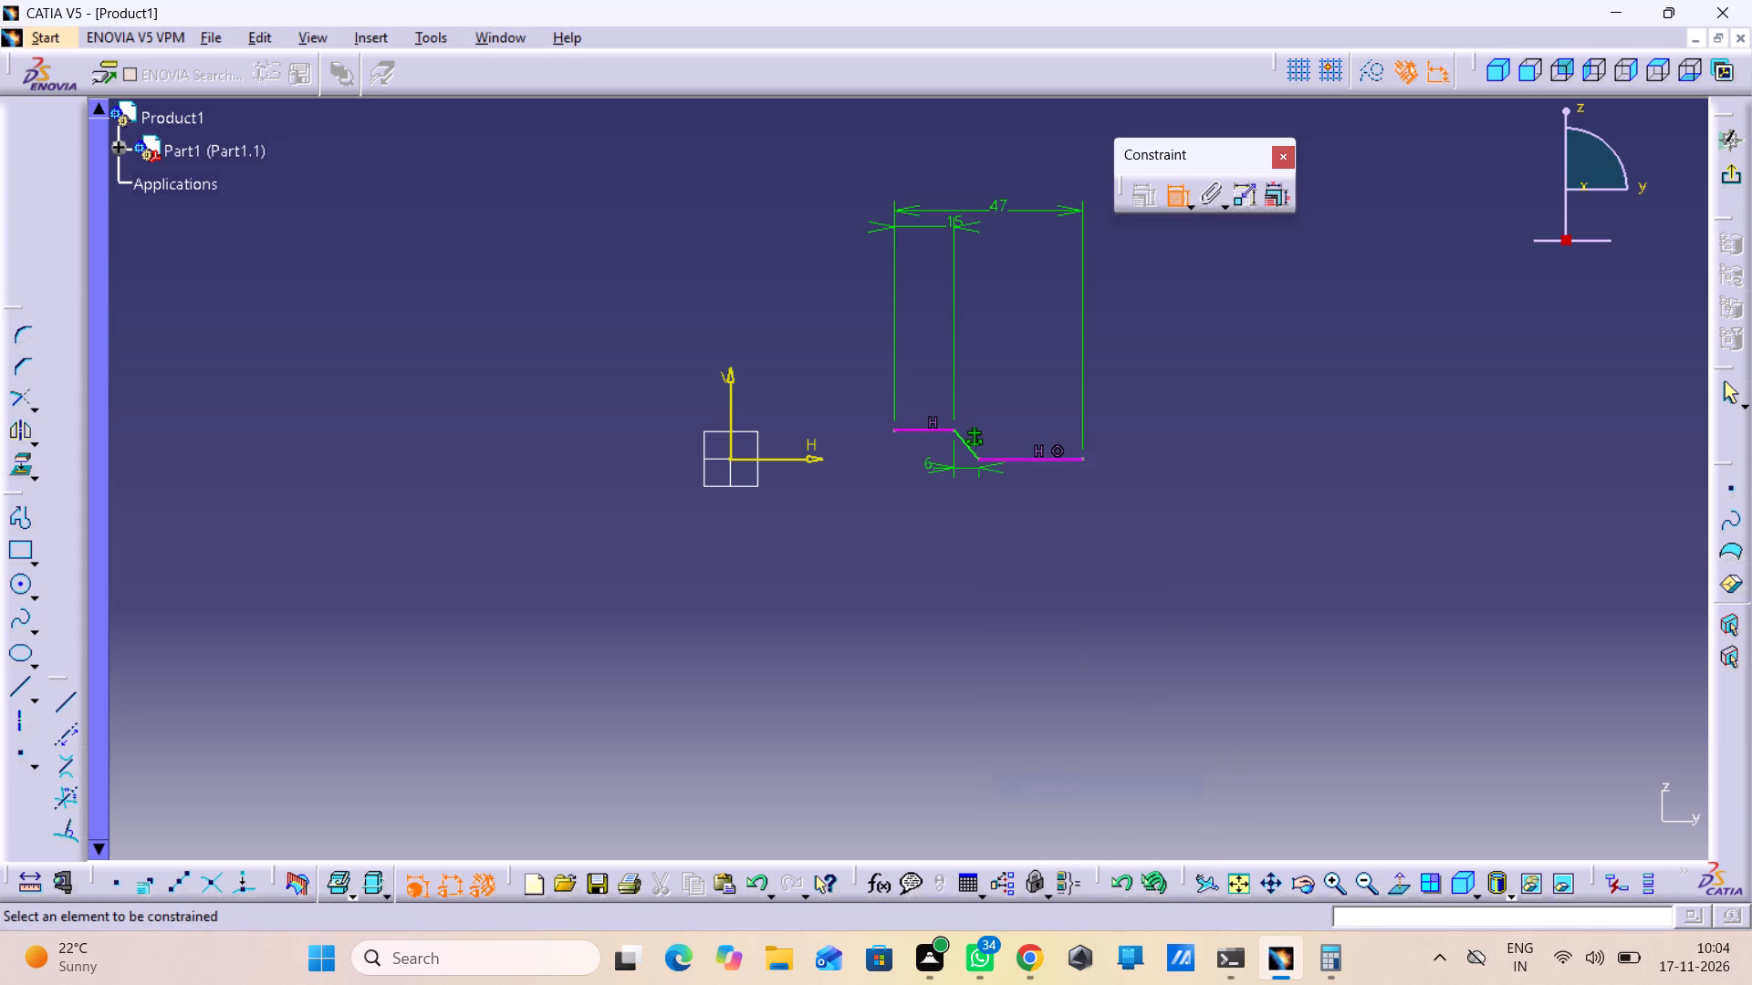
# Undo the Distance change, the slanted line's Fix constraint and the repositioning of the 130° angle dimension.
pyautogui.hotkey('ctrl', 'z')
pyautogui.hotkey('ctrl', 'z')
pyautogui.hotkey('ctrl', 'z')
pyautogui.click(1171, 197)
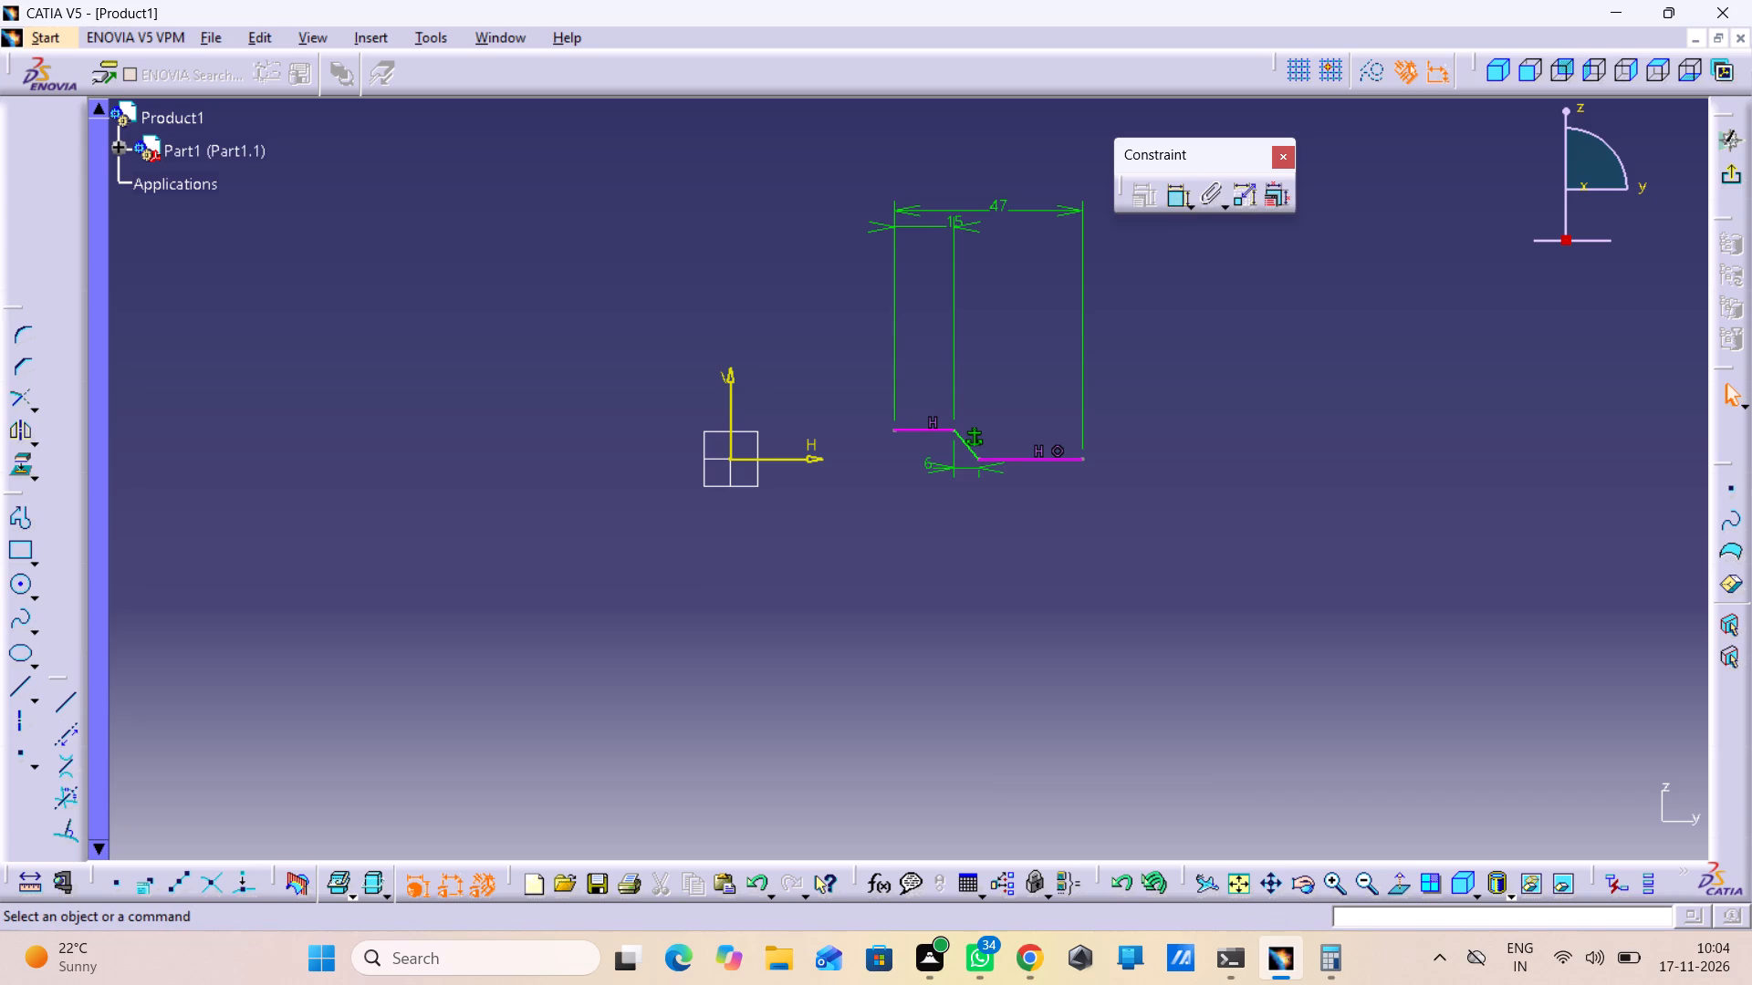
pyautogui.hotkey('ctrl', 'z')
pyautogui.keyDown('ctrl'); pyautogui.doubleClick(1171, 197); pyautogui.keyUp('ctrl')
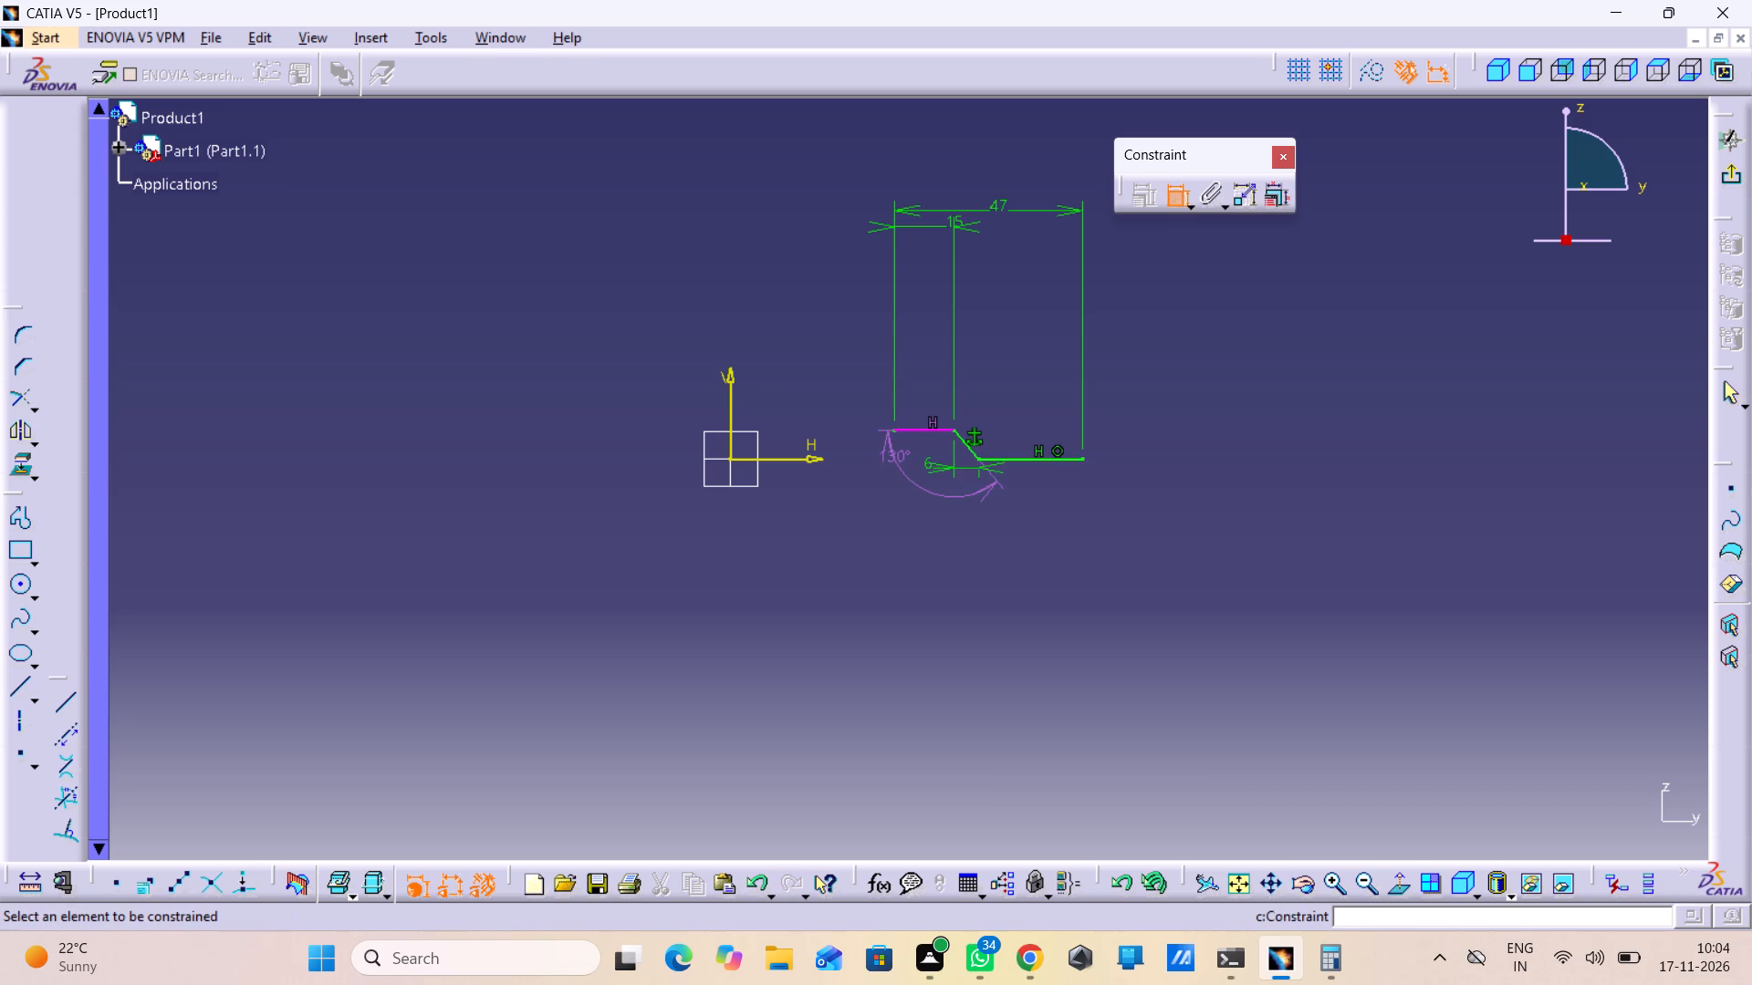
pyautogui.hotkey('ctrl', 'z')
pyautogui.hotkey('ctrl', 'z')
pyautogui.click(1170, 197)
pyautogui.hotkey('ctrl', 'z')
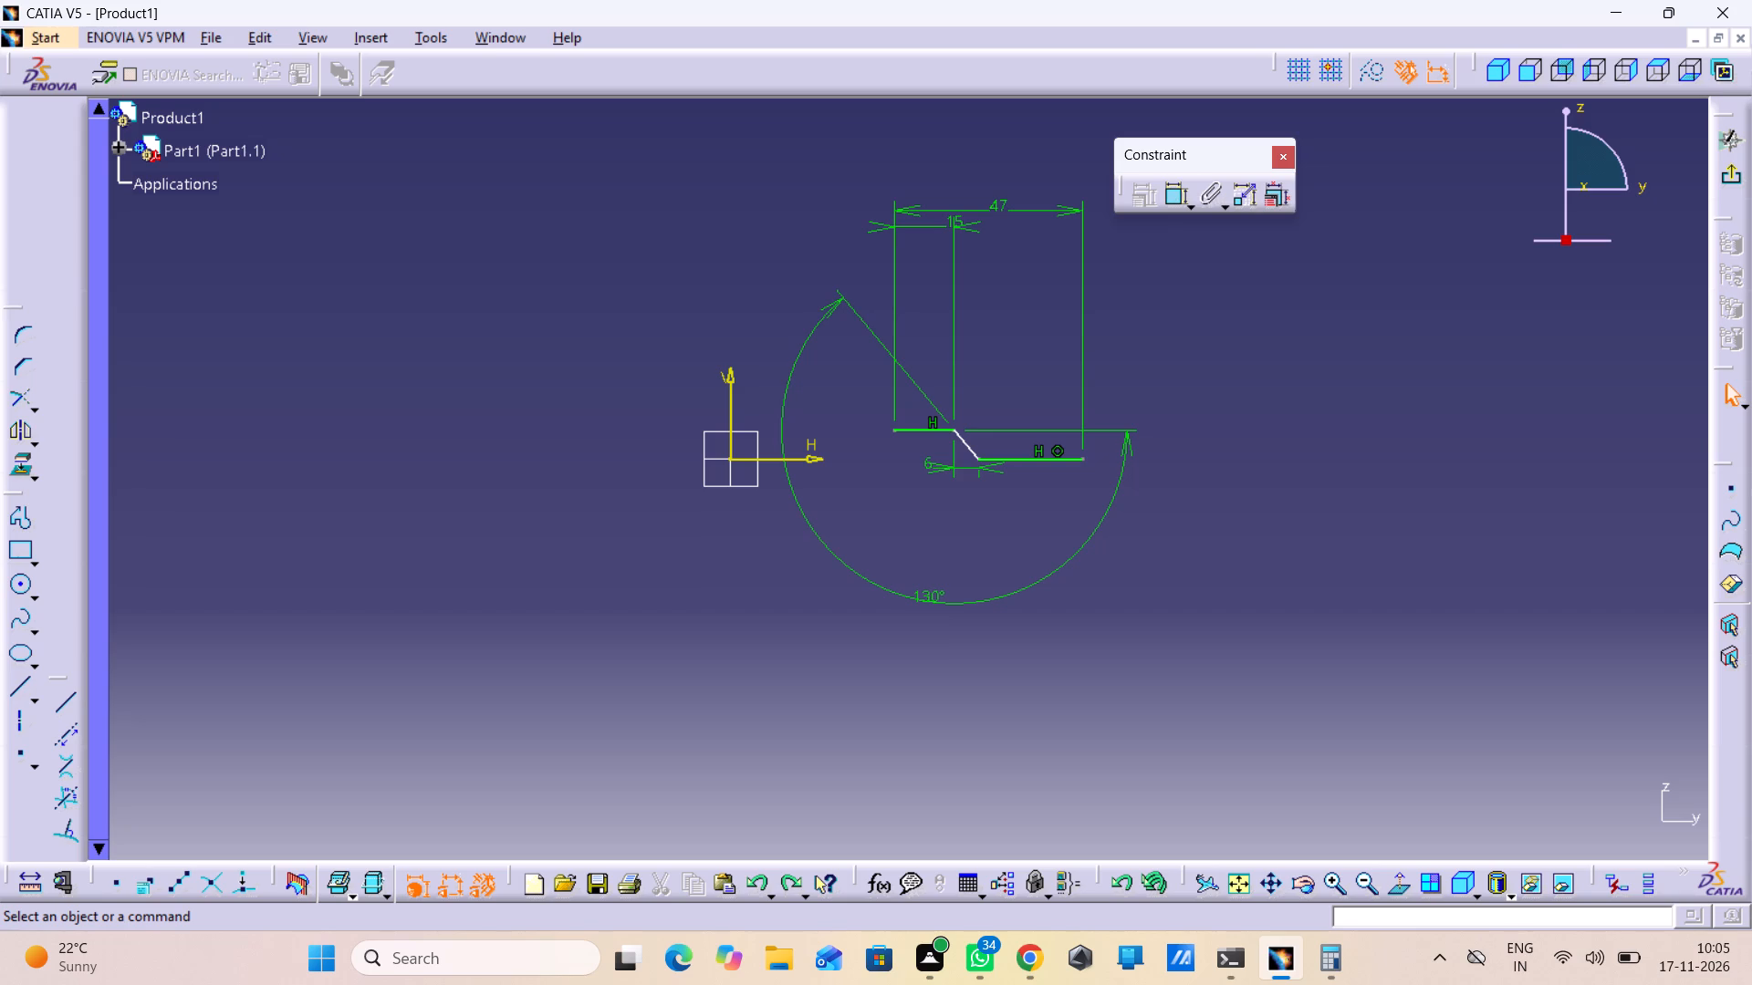
# Exit the profile sketch and return to the sheet metal part.
pyautogui.click(1737, 172)
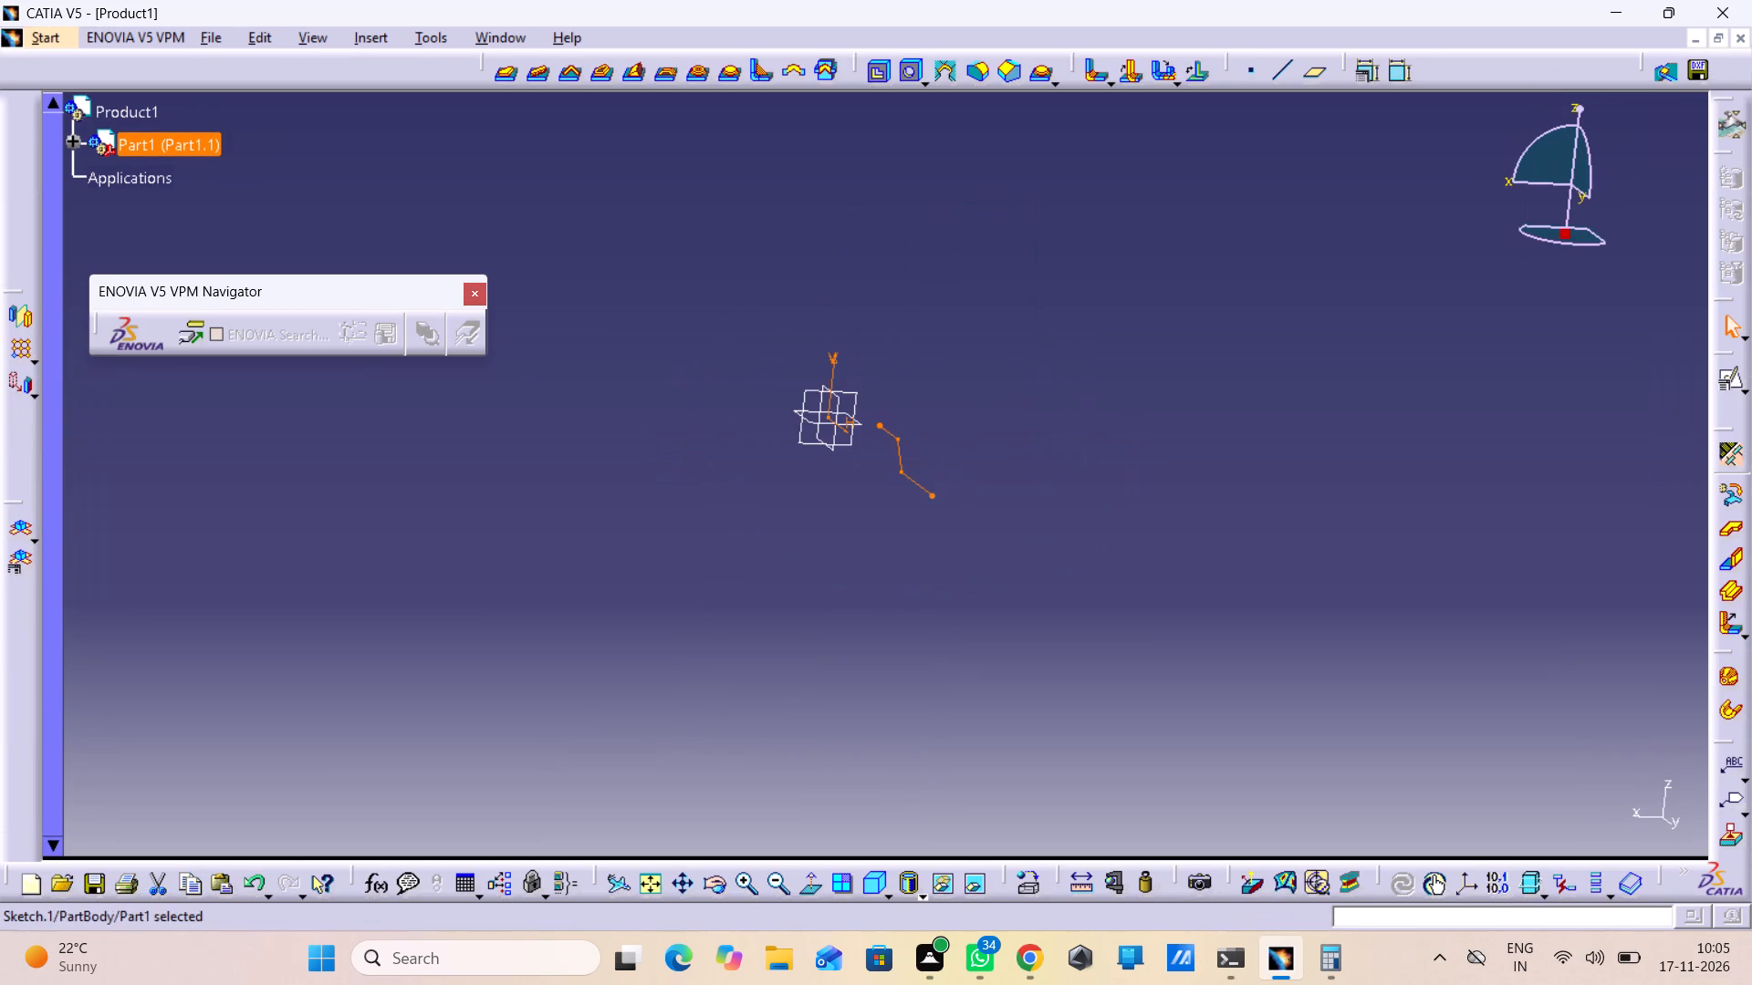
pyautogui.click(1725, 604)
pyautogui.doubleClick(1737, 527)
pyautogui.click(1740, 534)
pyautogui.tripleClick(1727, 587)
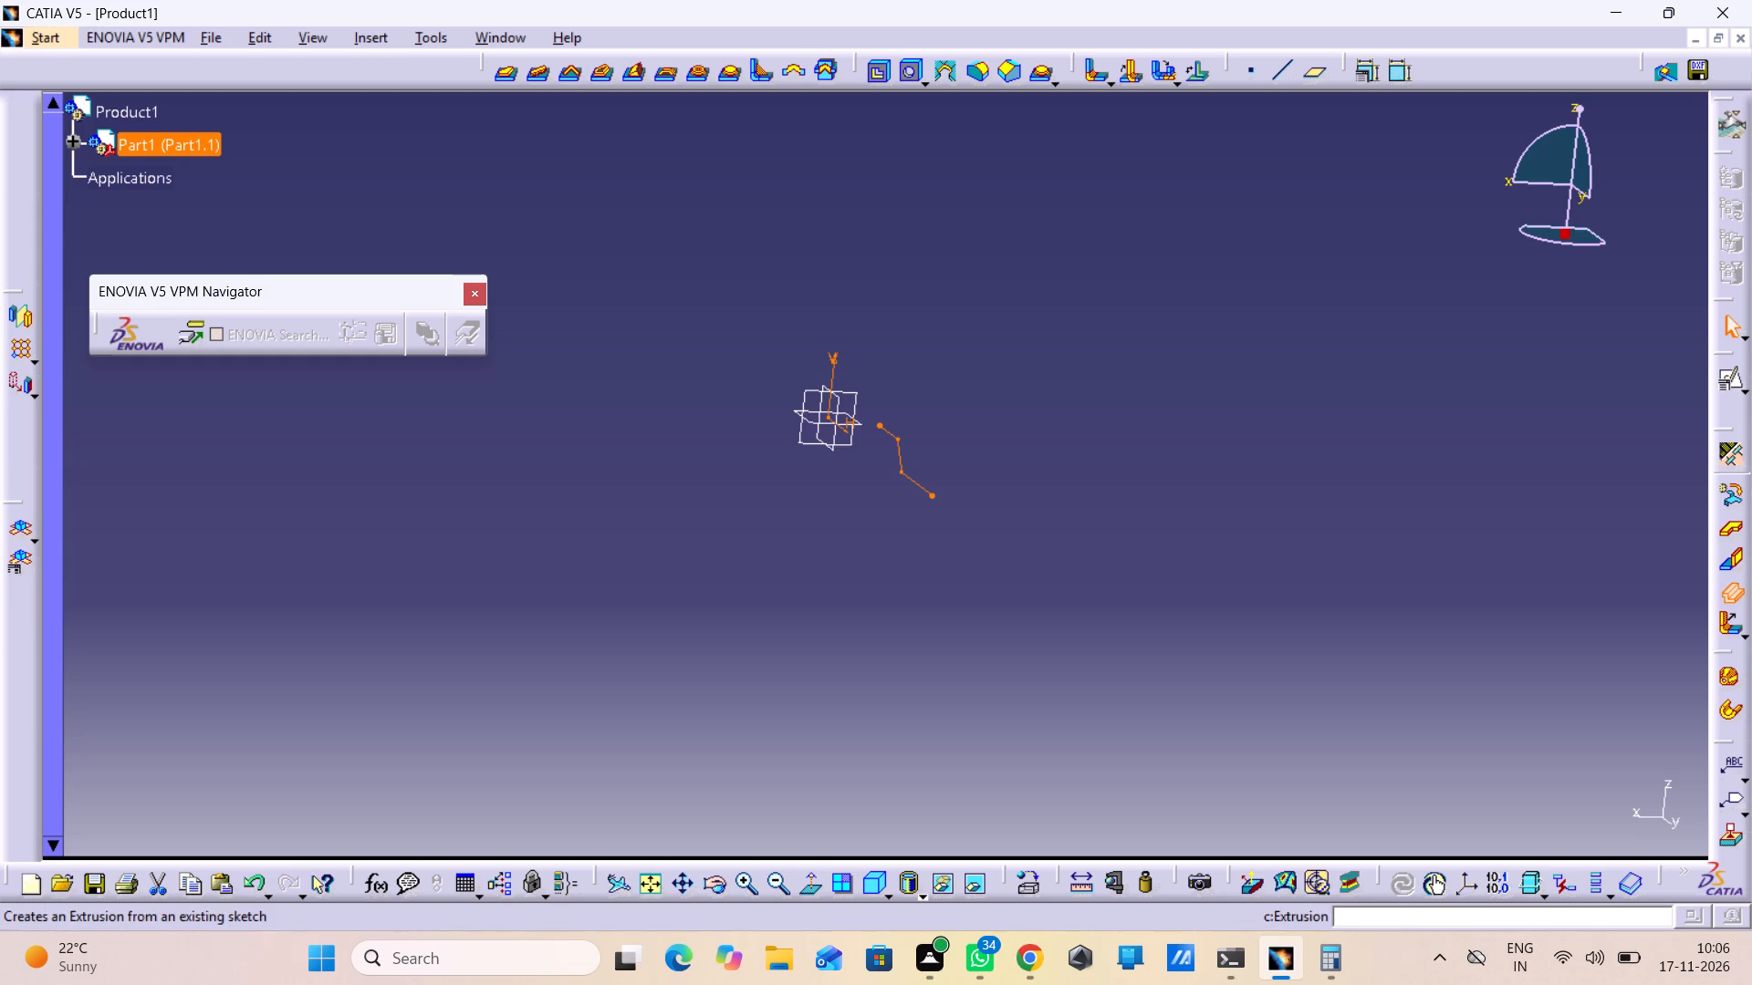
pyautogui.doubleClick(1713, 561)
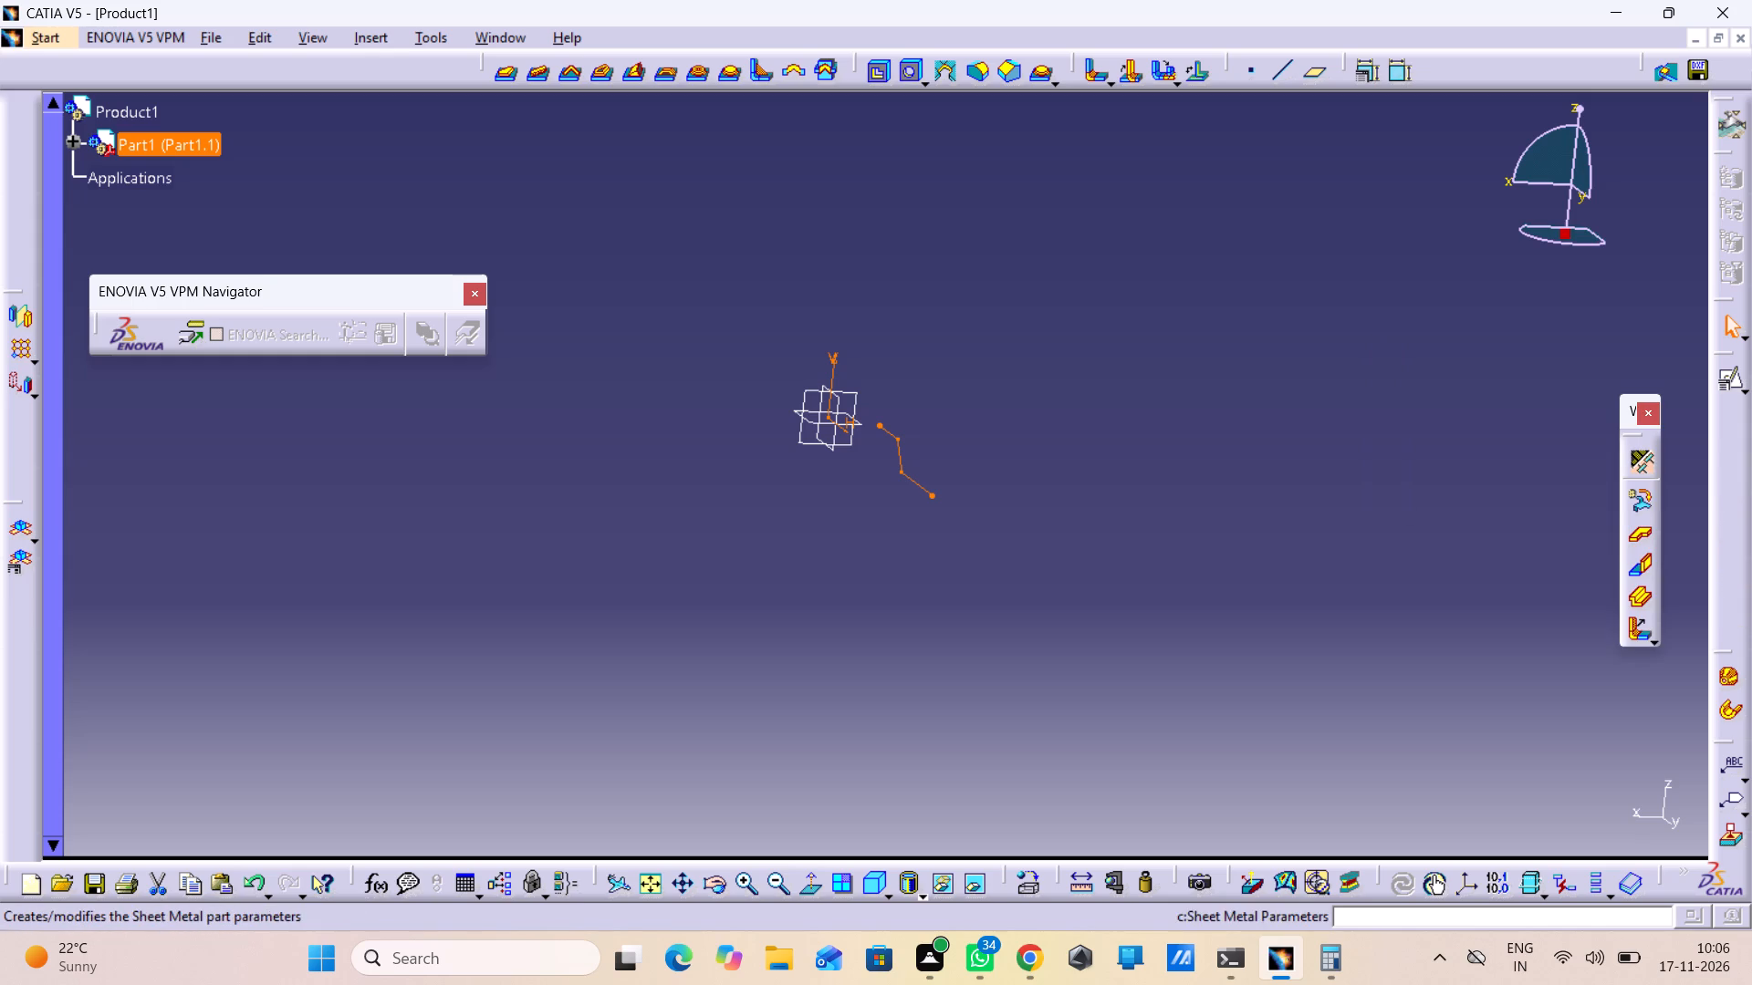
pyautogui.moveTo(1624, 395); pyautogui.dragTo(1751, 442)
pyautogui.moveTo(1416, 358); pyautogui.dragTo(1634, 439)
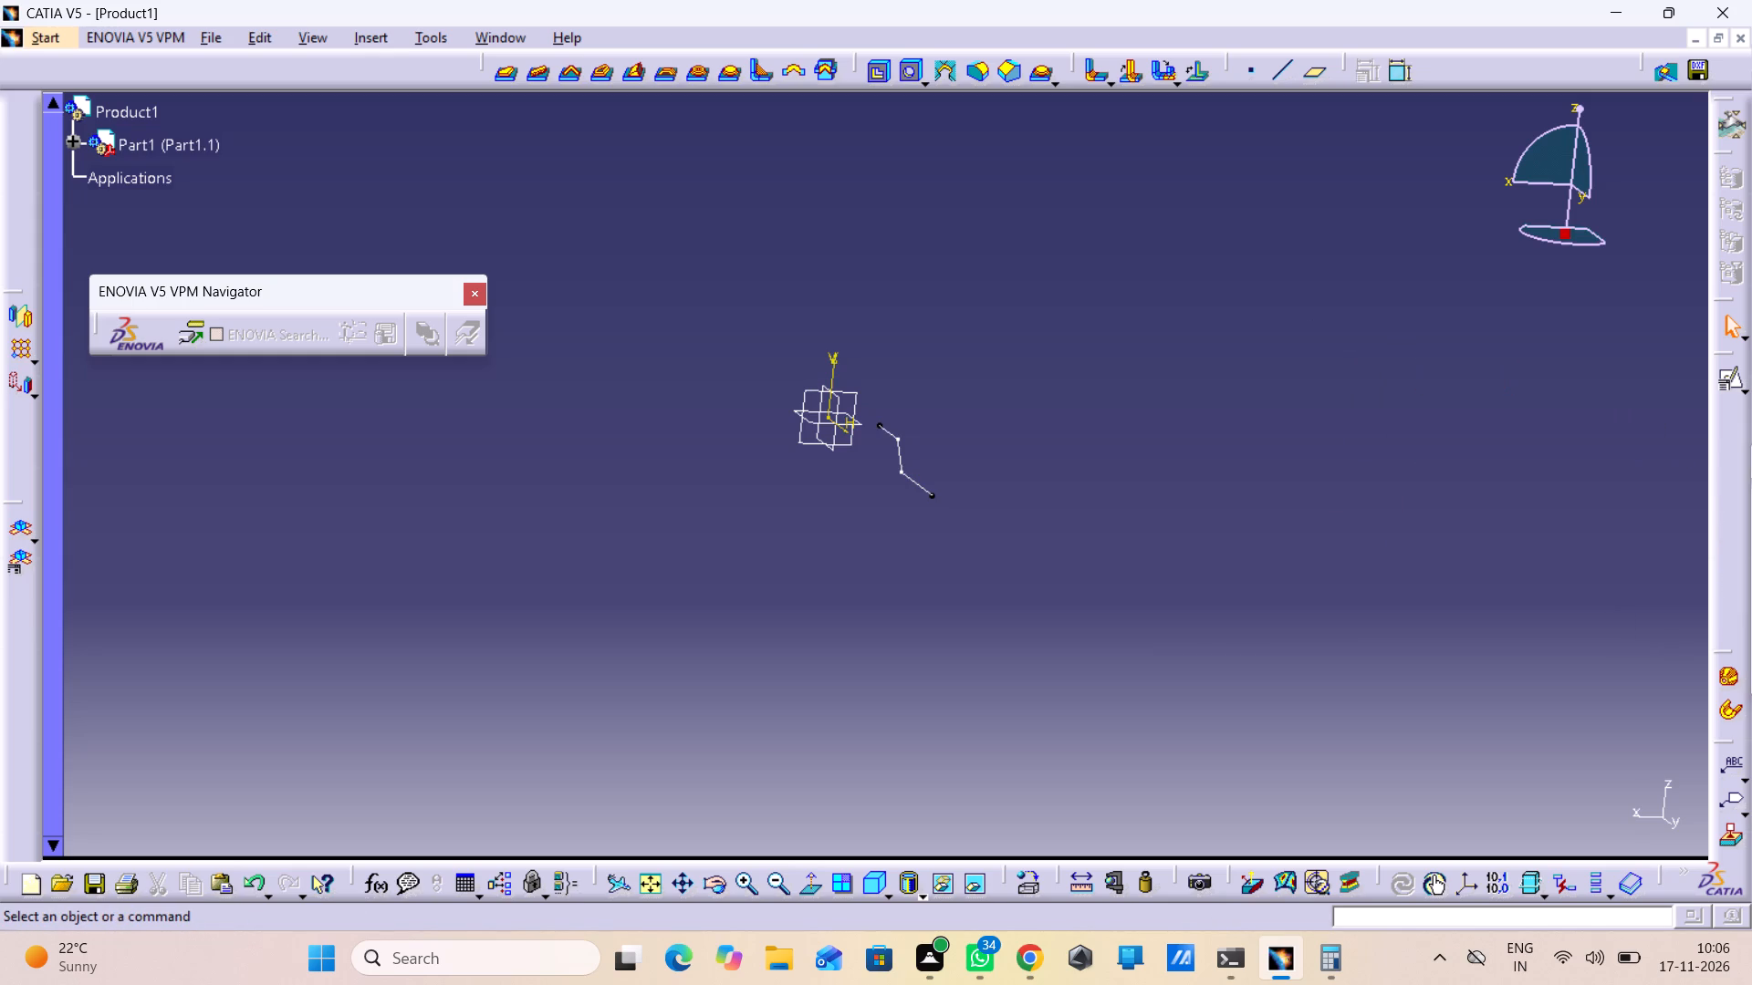
# Rearrange the docked toolbars so that the sheet metal parameter, wall and extrusion tools are accessible.
pyautogui.moveTo(1634, 439); pyautogui.dragTo(1731, 479)
pyautogui.click(1600, 489)
pyautogui.moveTo(1600, 489); pyautogui.dragTo(1495, 480)
pyautogui.moveTo(1747, 415); pyautogui.dragTo(1595, 460)
pyautogui.moveTo(1710, 574); pyautogui.dragTo(1724, 615)
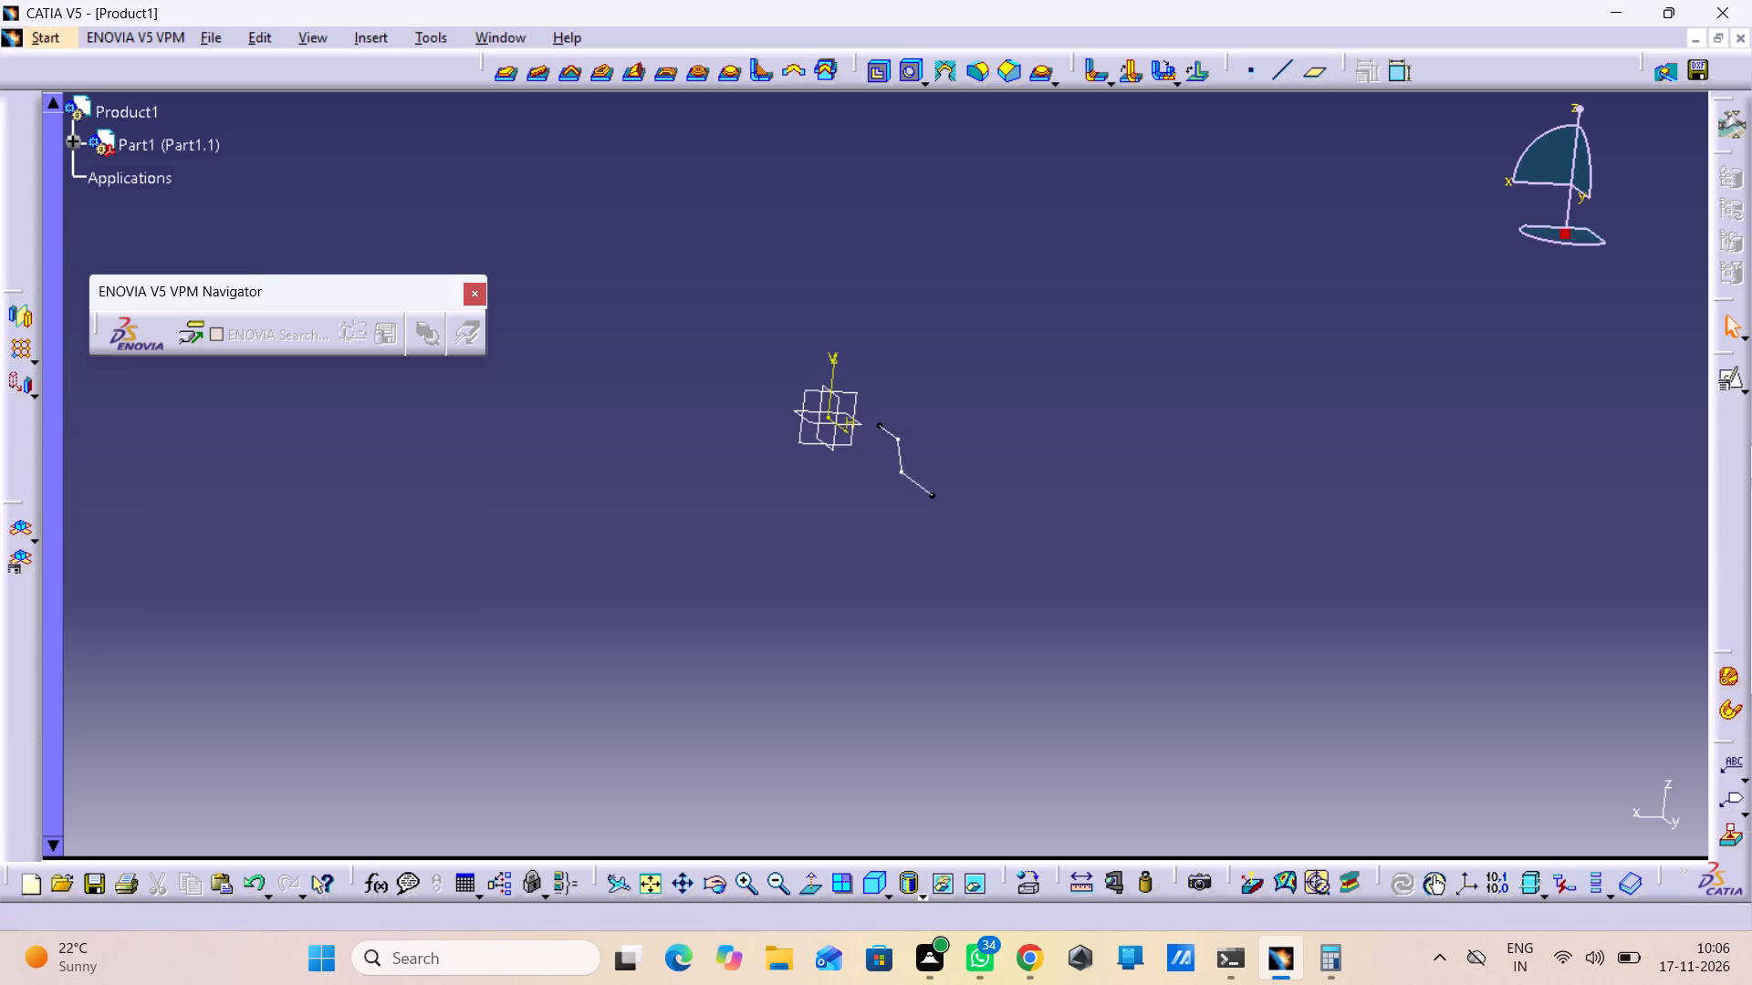
pyautogui.moveTo(1751, 539); pyautogui.dragTo(1694, 546)
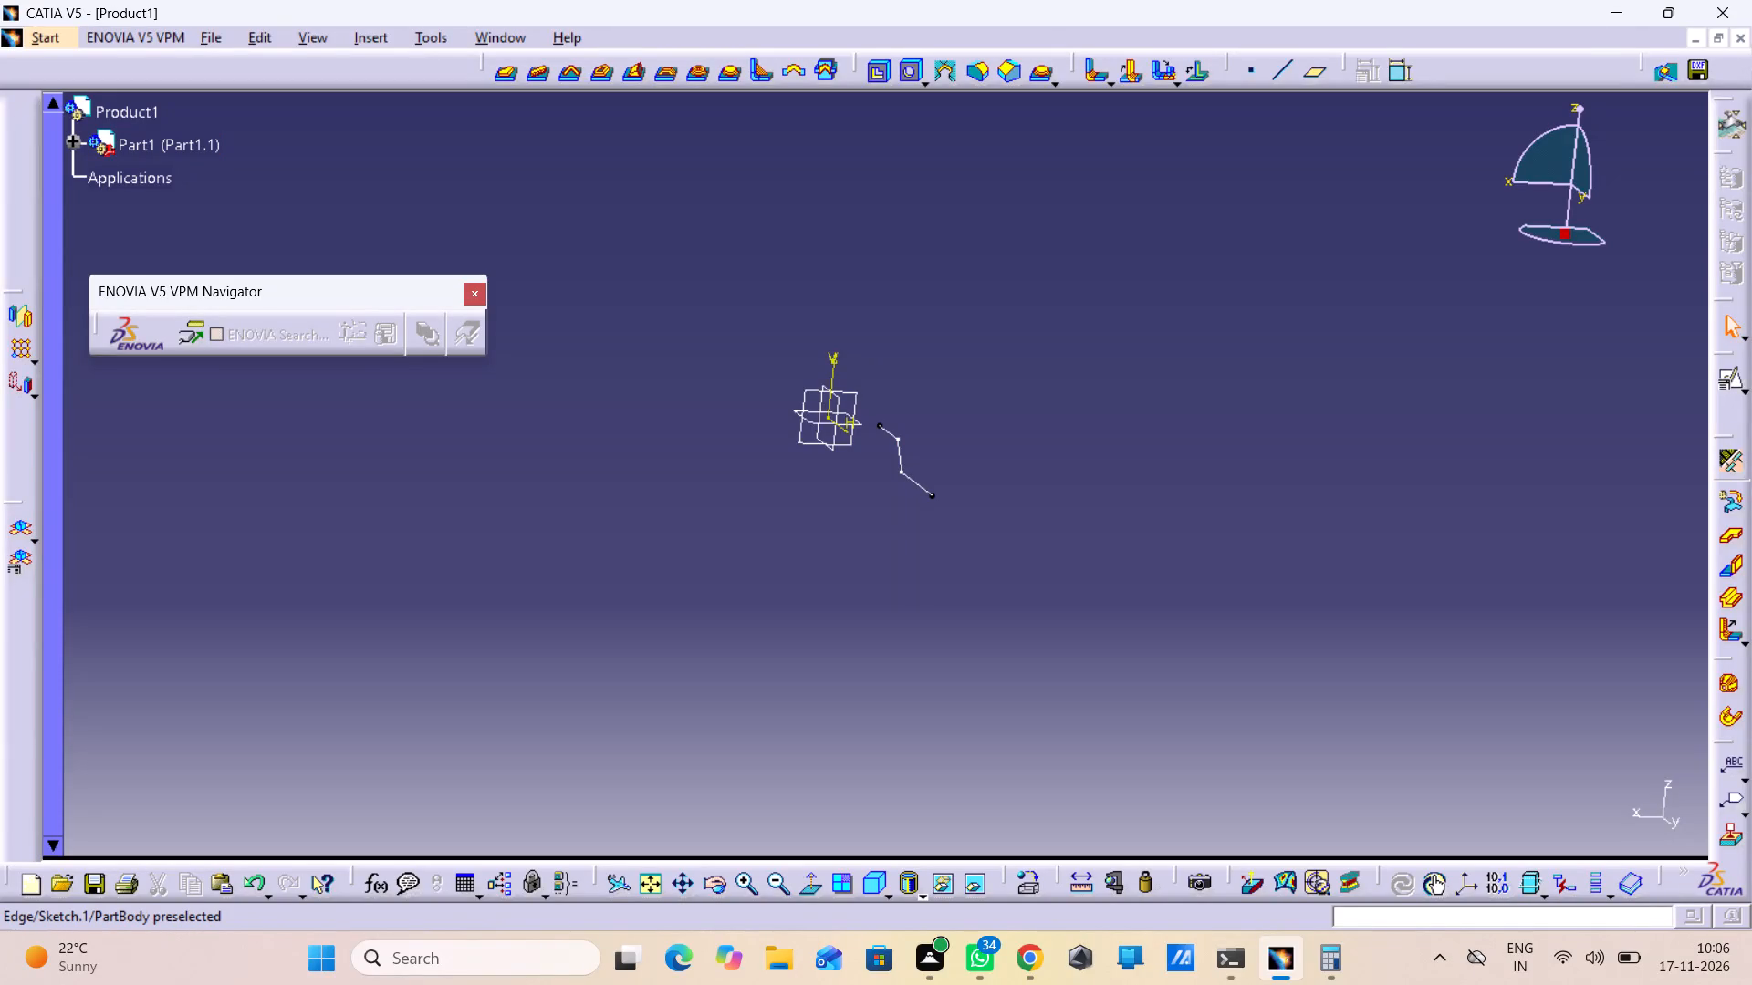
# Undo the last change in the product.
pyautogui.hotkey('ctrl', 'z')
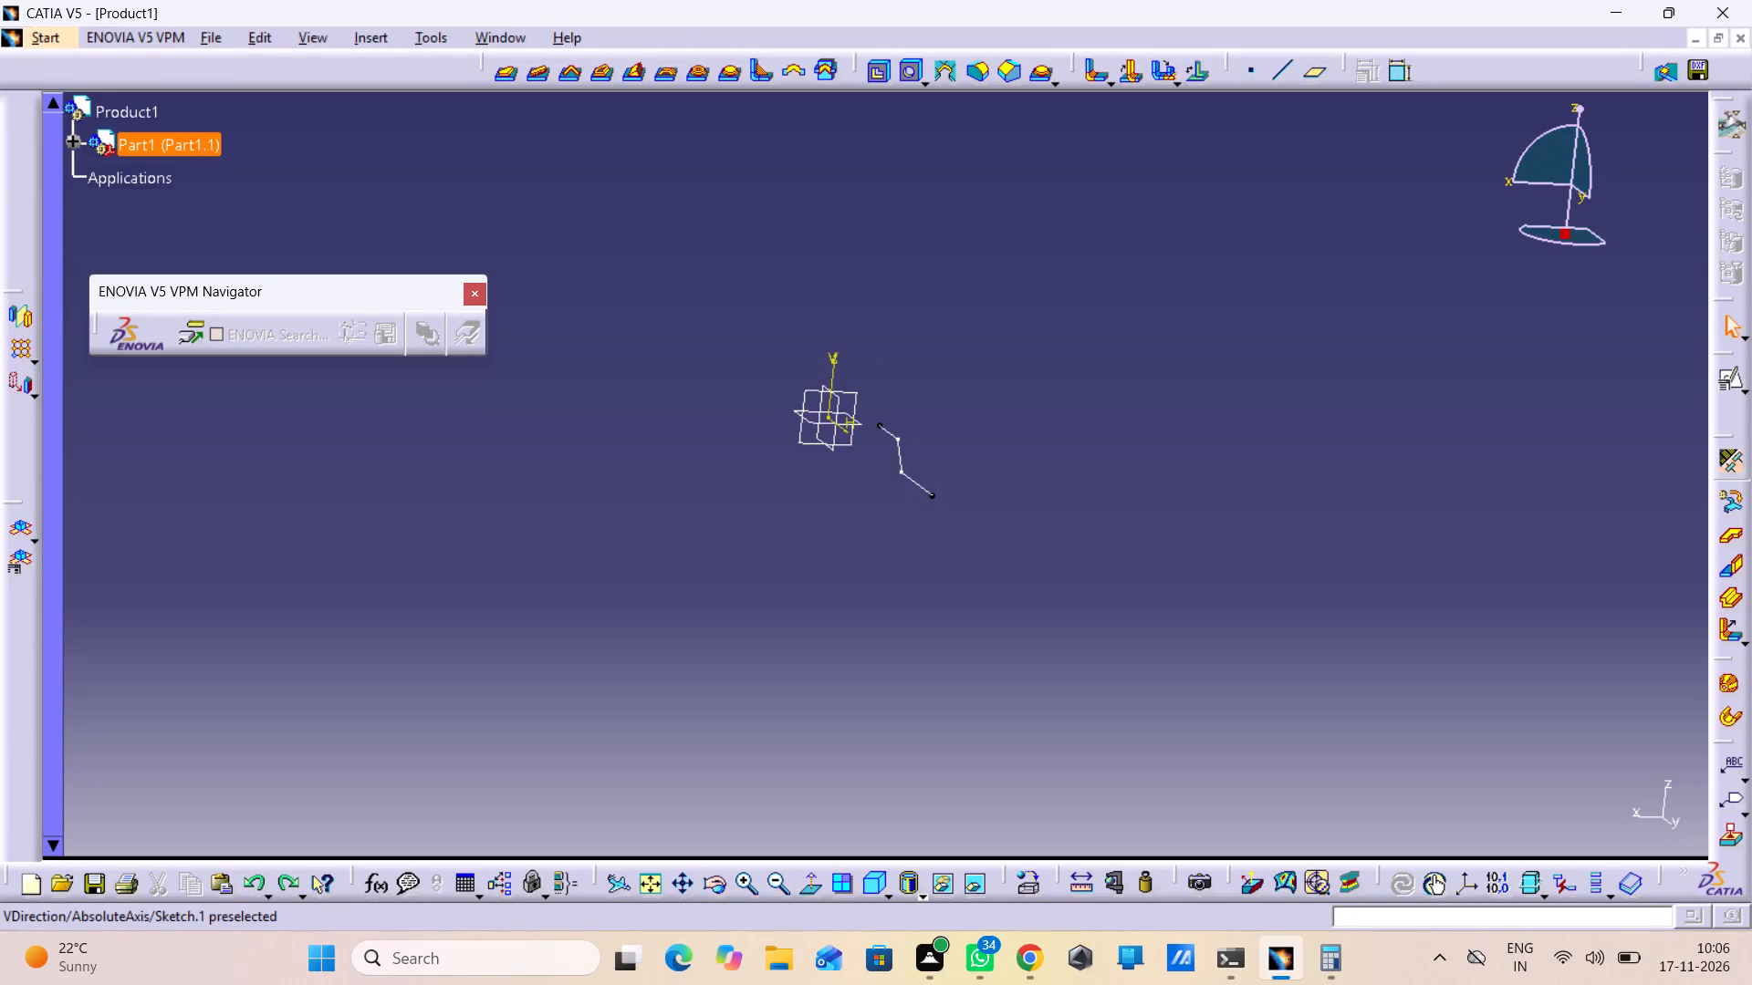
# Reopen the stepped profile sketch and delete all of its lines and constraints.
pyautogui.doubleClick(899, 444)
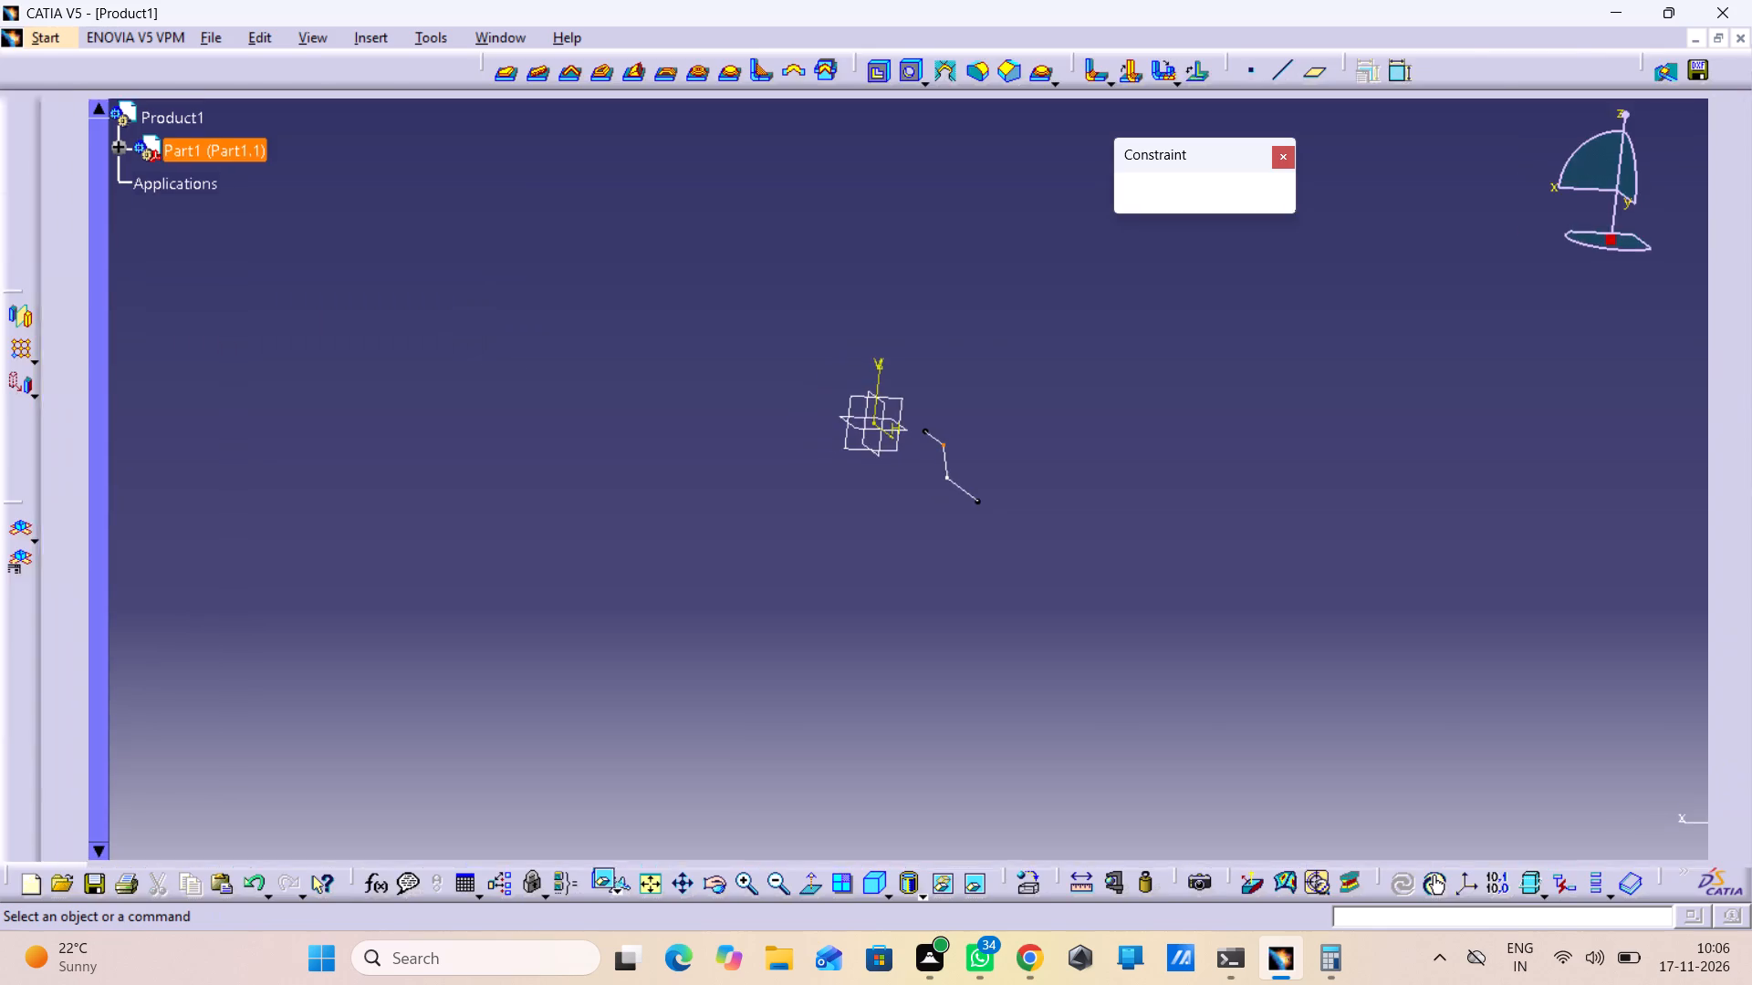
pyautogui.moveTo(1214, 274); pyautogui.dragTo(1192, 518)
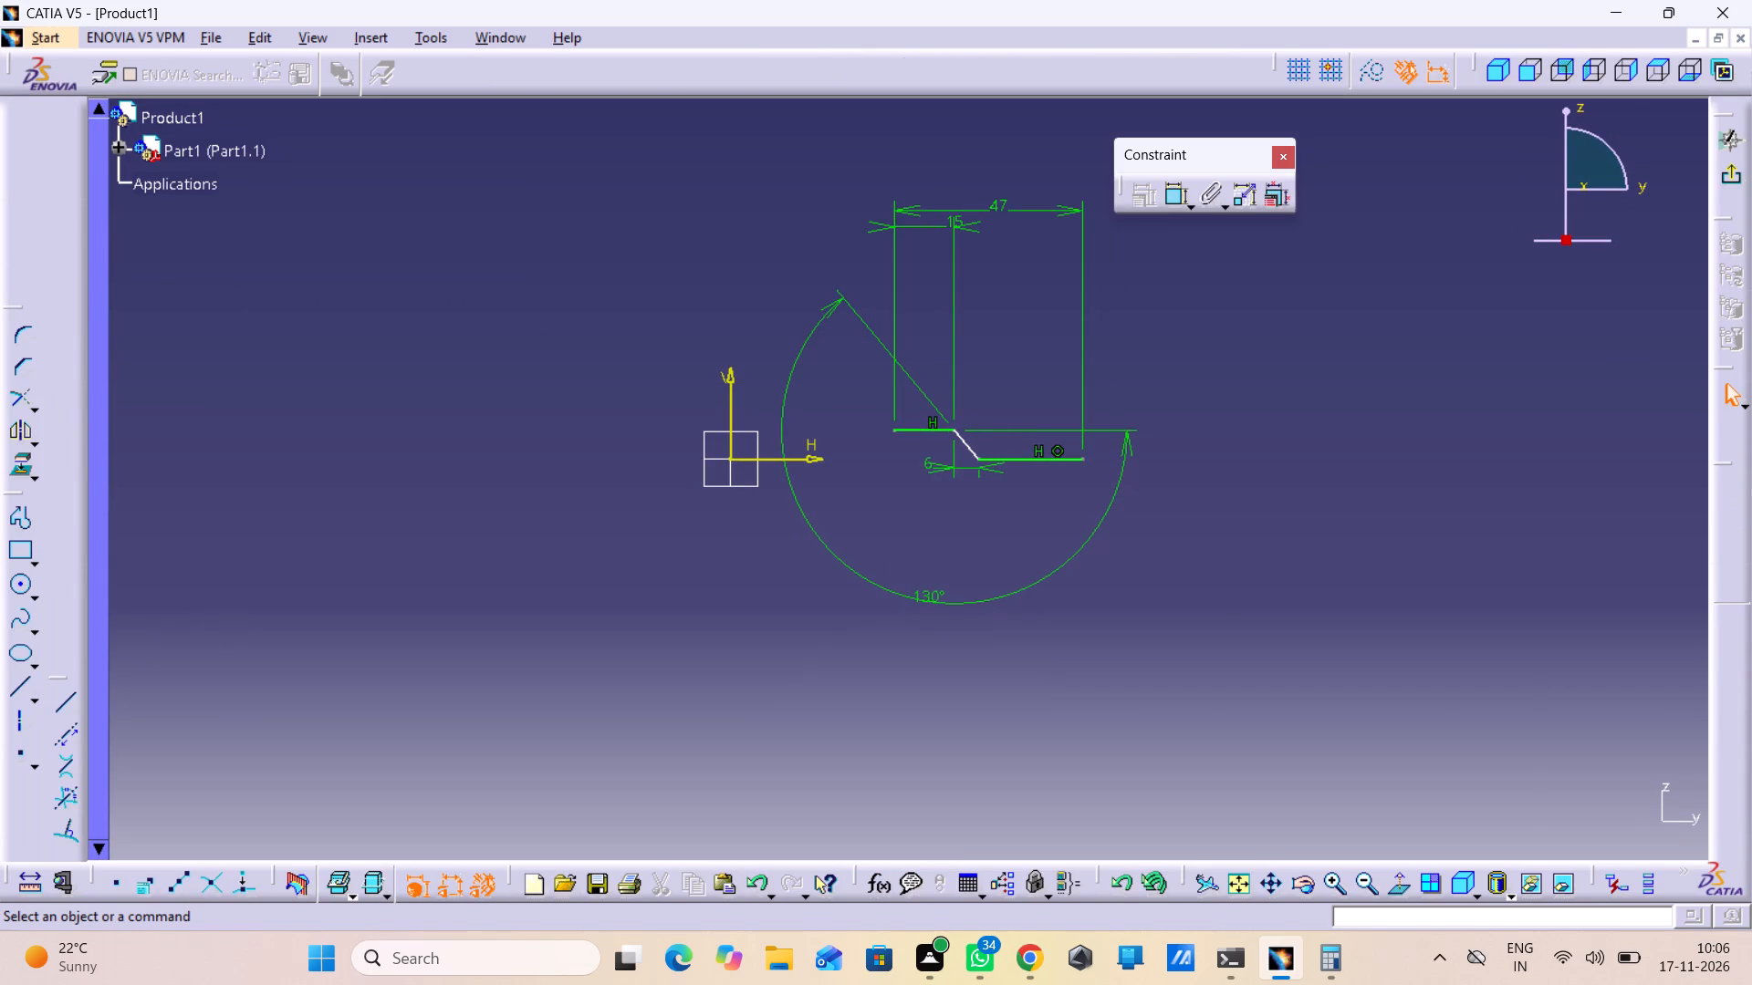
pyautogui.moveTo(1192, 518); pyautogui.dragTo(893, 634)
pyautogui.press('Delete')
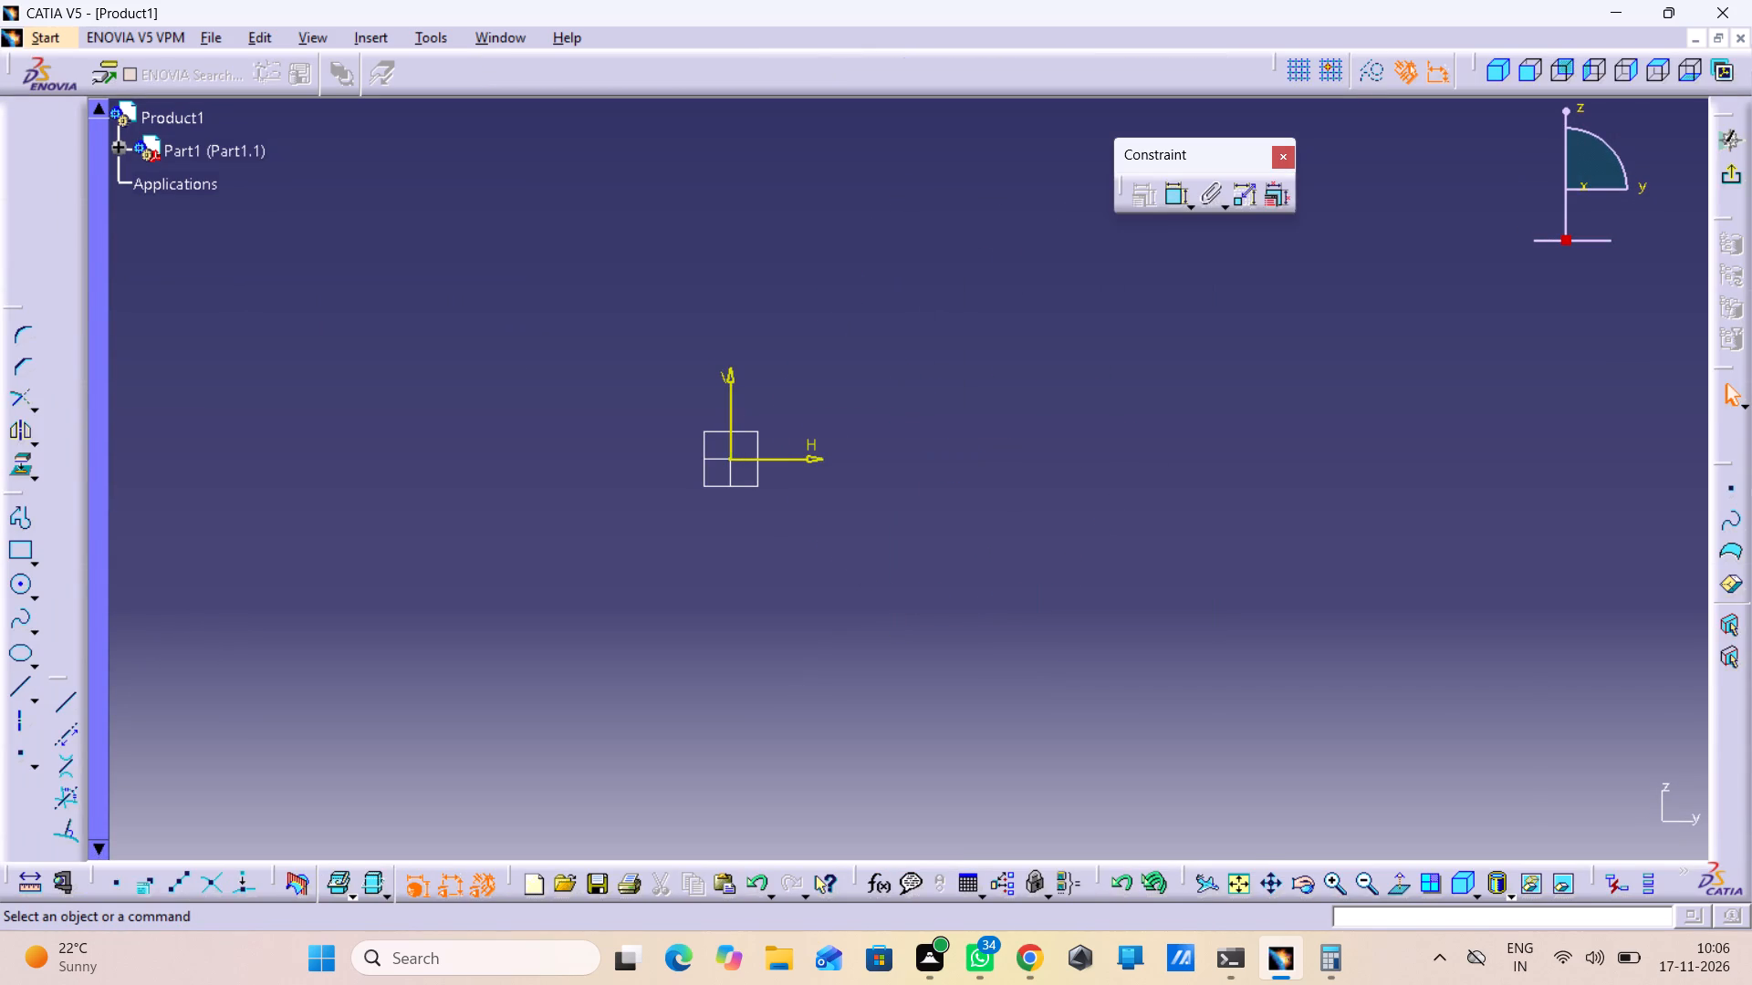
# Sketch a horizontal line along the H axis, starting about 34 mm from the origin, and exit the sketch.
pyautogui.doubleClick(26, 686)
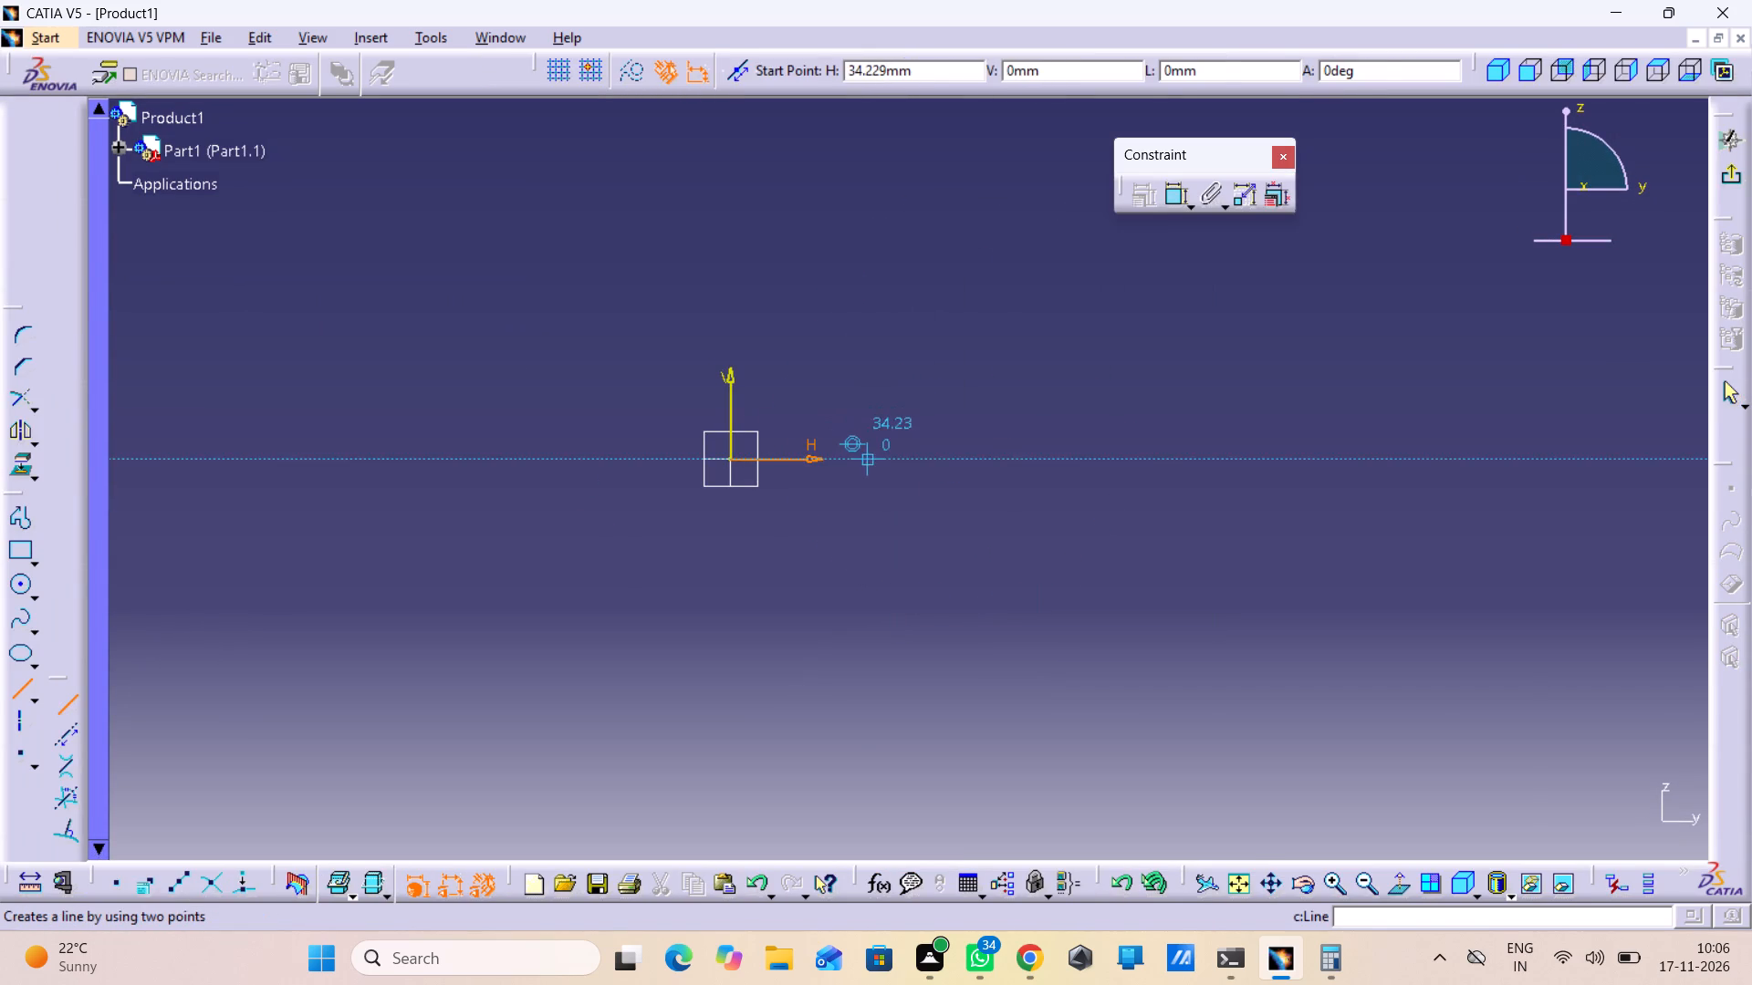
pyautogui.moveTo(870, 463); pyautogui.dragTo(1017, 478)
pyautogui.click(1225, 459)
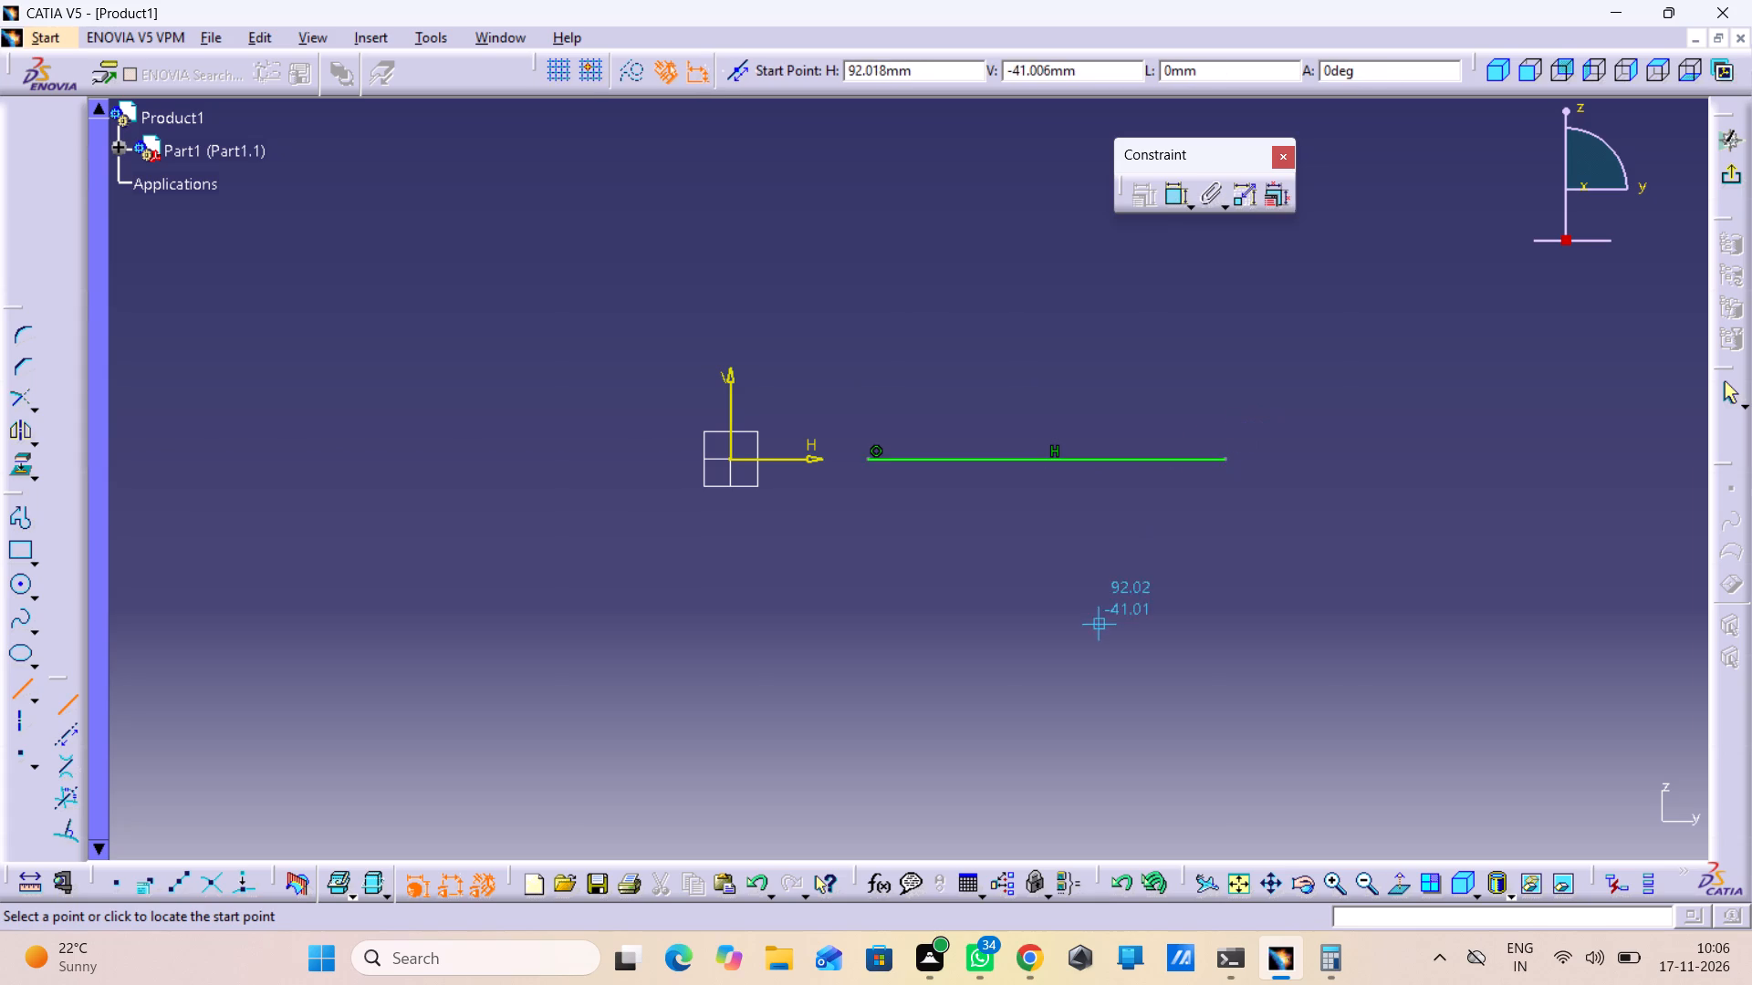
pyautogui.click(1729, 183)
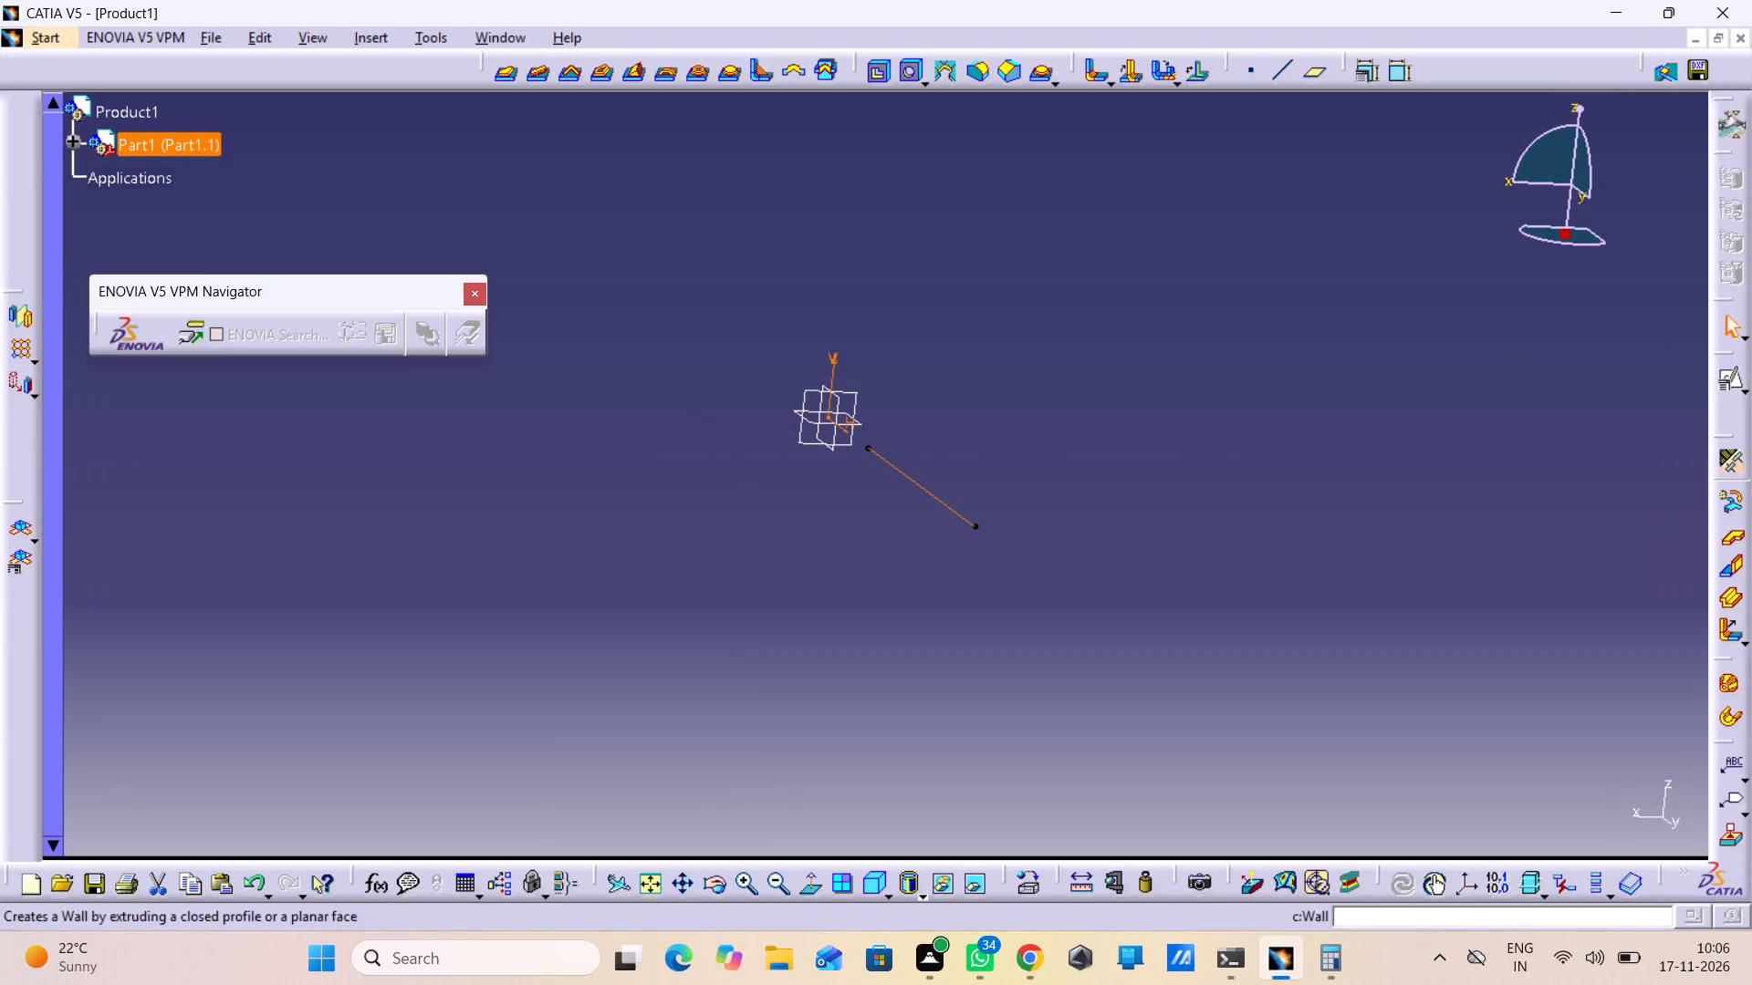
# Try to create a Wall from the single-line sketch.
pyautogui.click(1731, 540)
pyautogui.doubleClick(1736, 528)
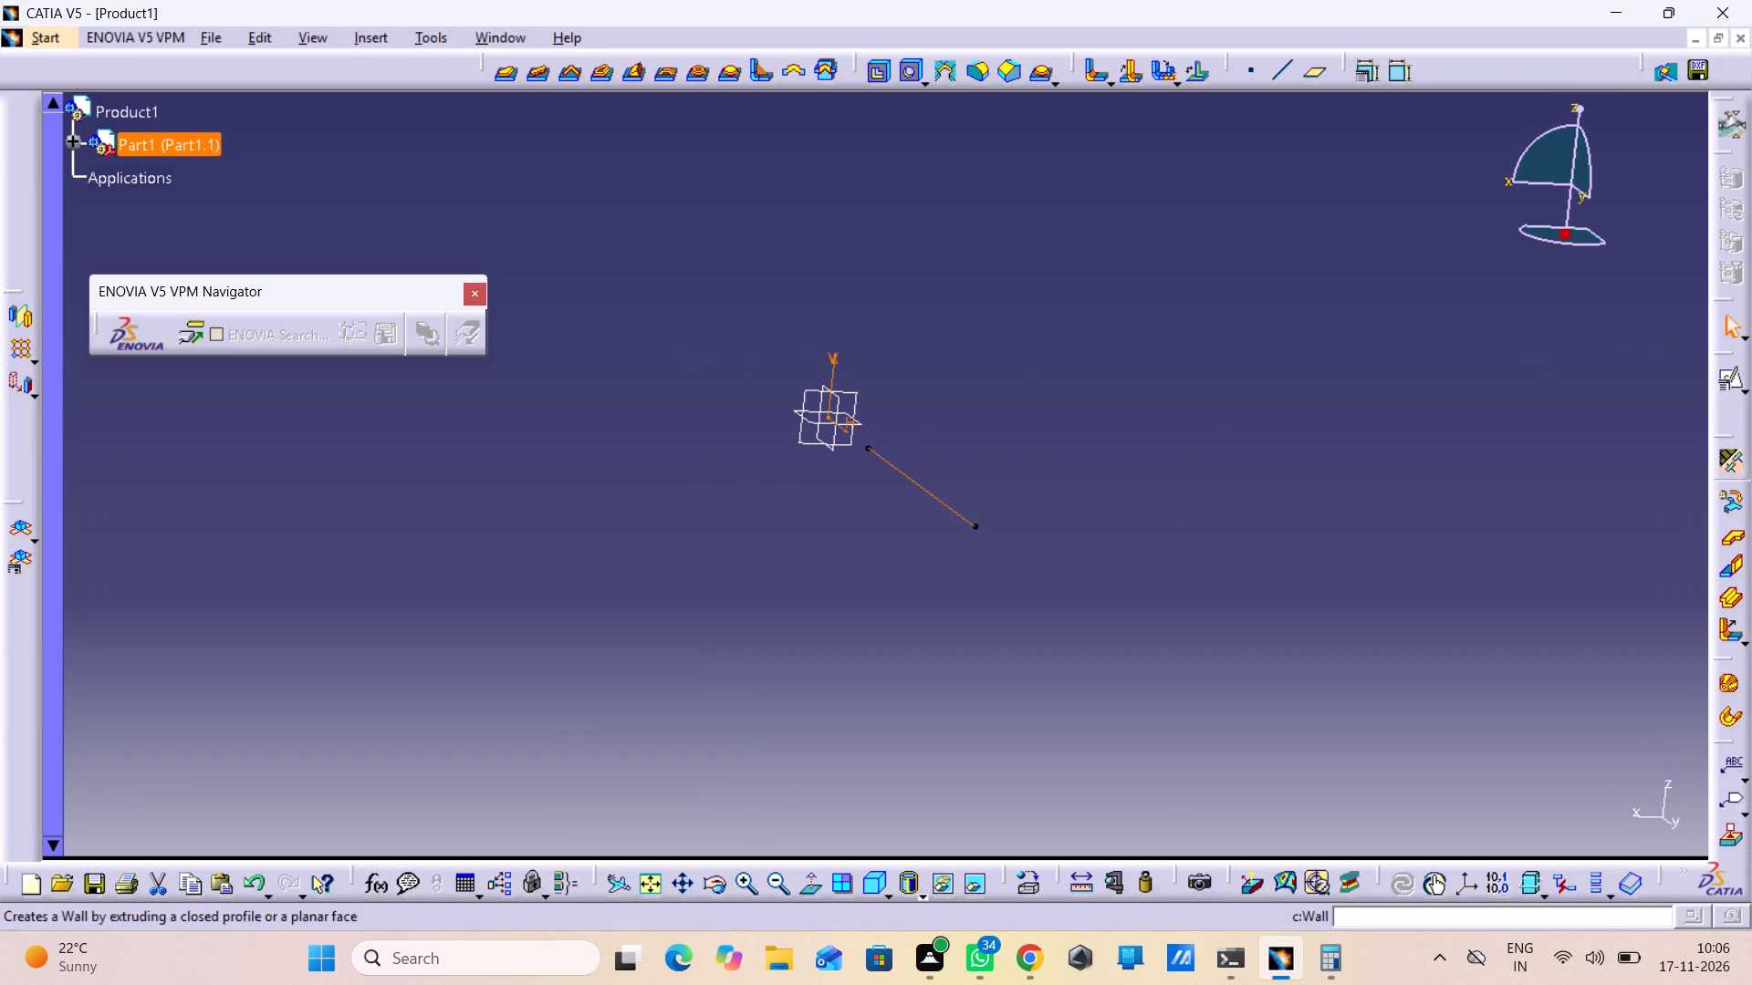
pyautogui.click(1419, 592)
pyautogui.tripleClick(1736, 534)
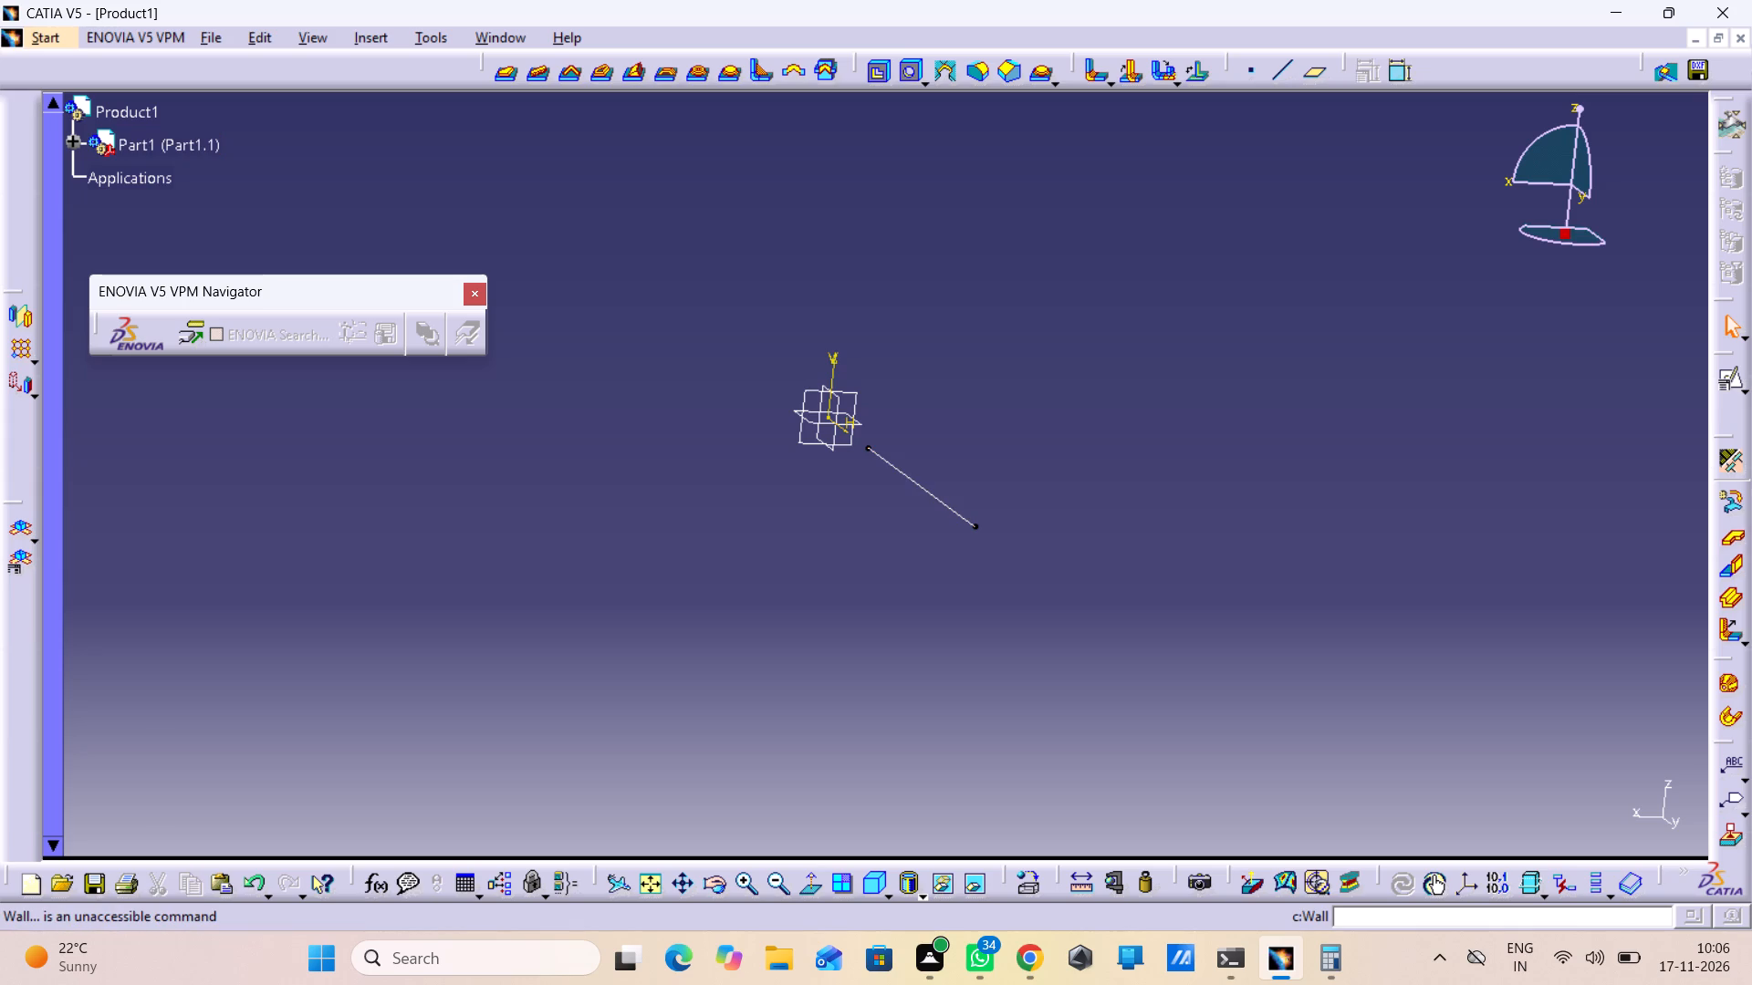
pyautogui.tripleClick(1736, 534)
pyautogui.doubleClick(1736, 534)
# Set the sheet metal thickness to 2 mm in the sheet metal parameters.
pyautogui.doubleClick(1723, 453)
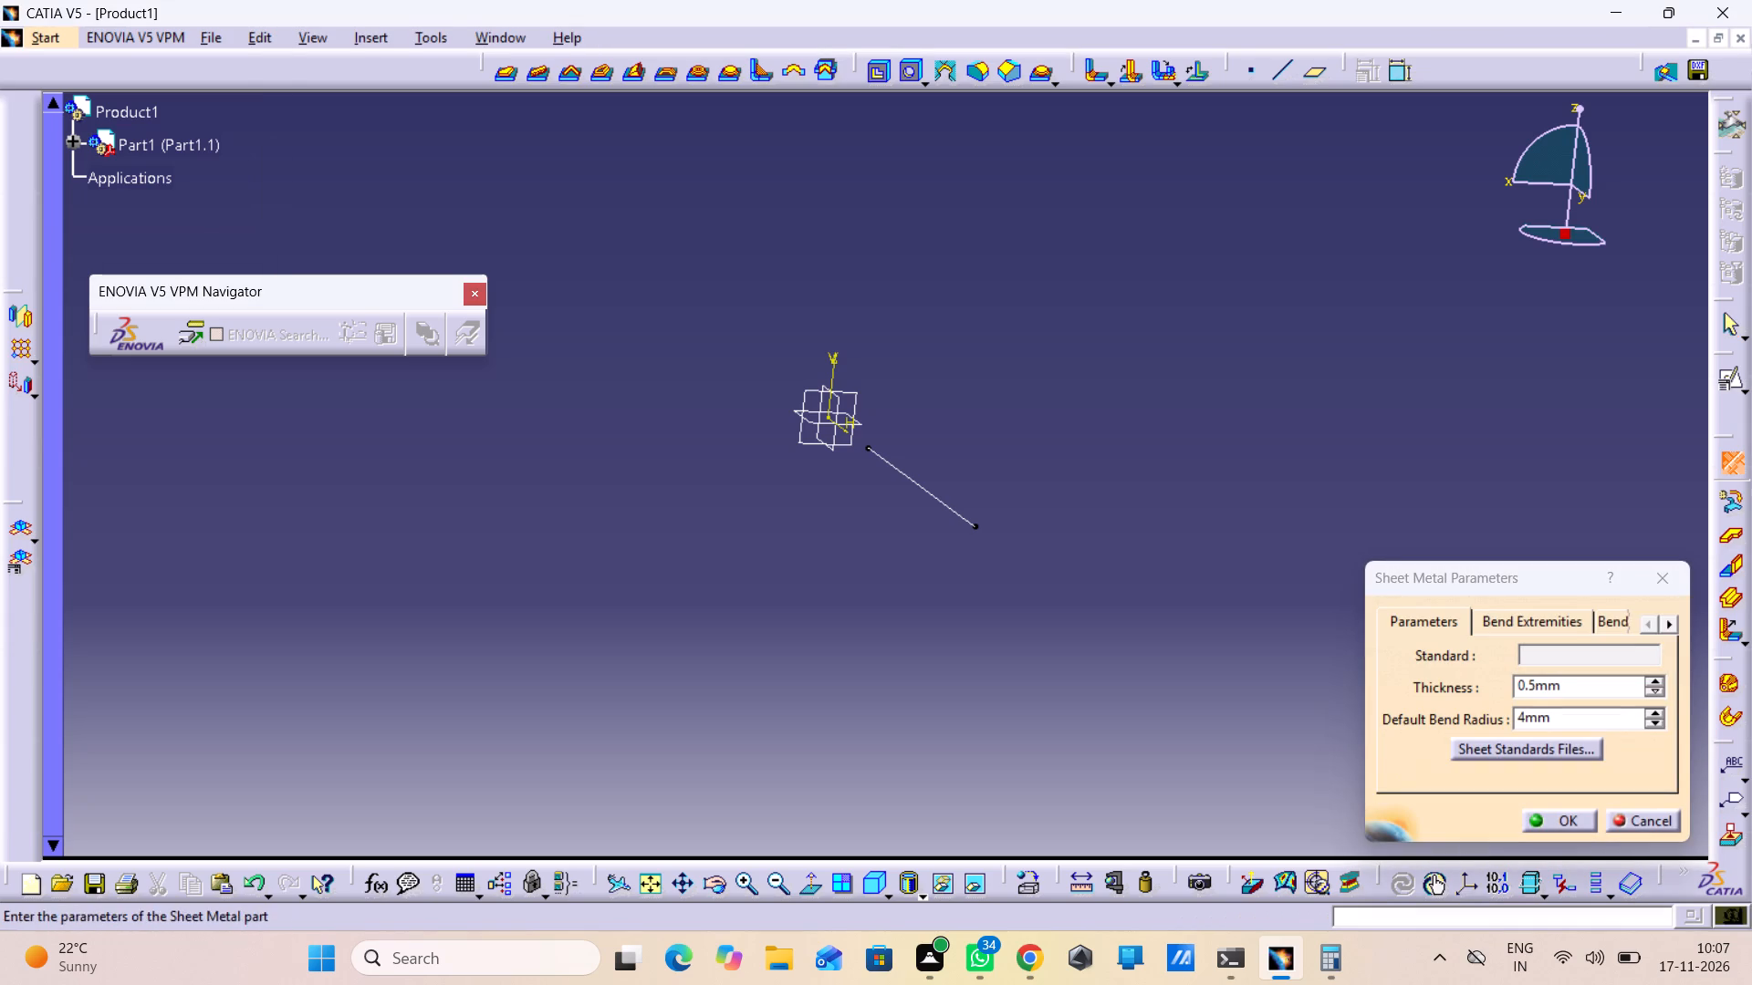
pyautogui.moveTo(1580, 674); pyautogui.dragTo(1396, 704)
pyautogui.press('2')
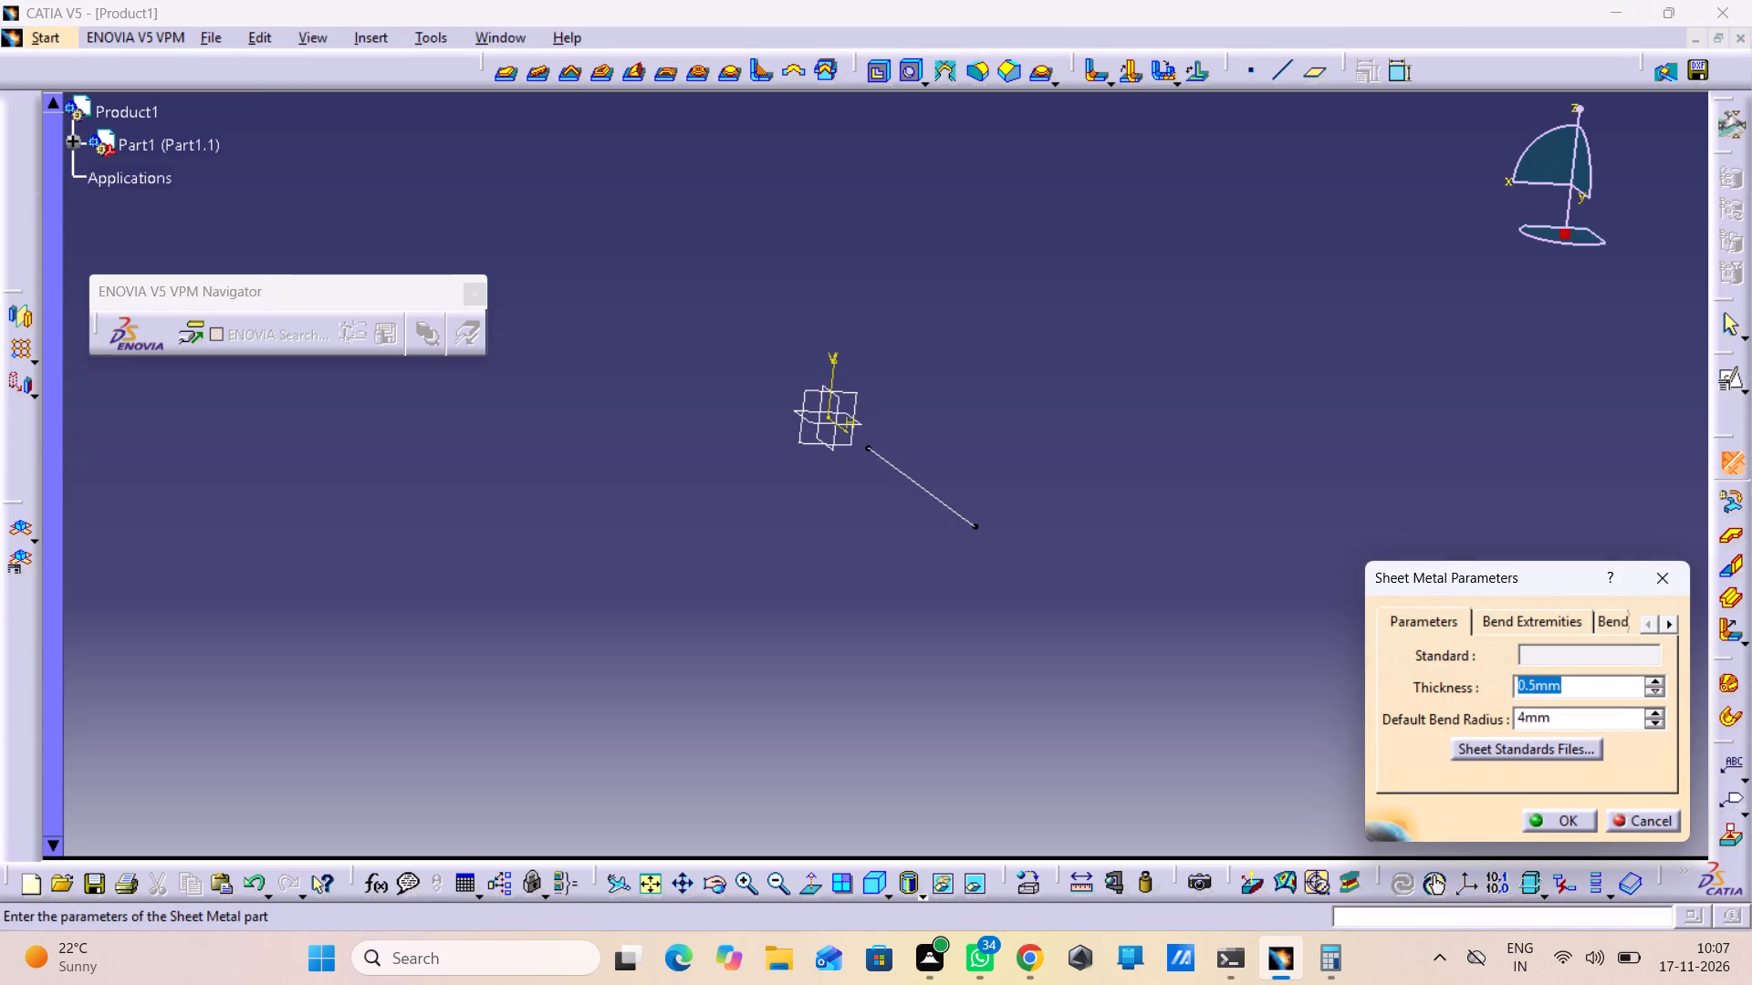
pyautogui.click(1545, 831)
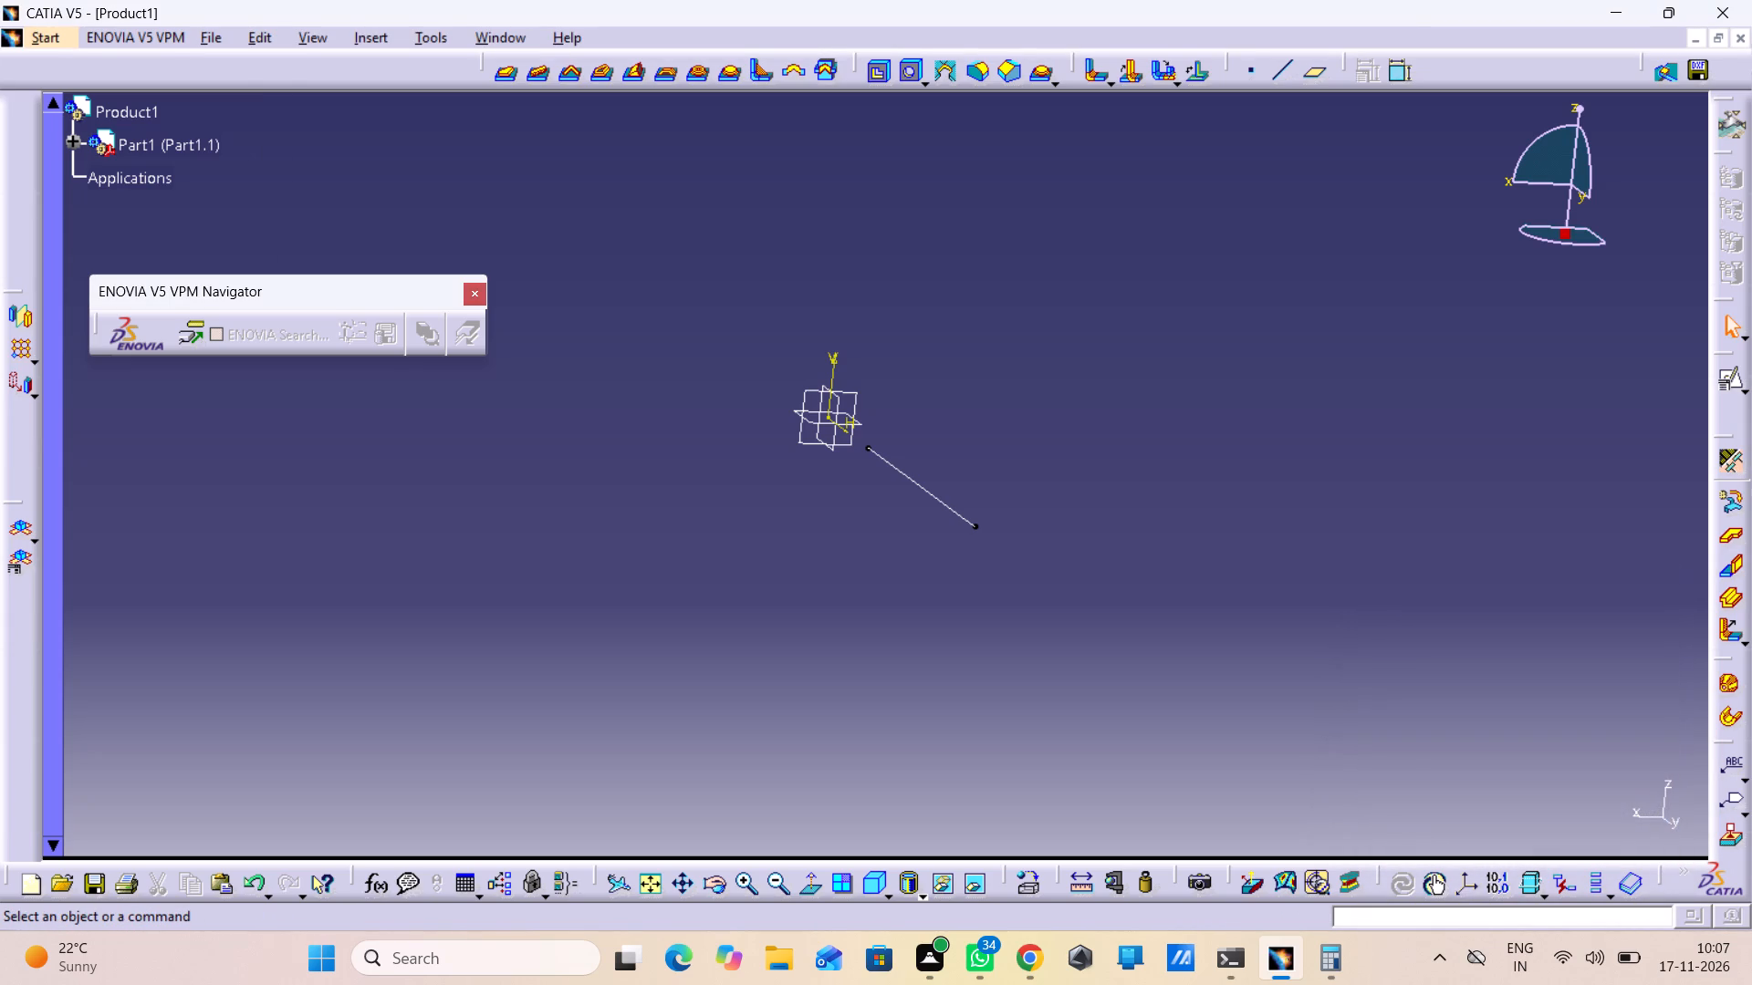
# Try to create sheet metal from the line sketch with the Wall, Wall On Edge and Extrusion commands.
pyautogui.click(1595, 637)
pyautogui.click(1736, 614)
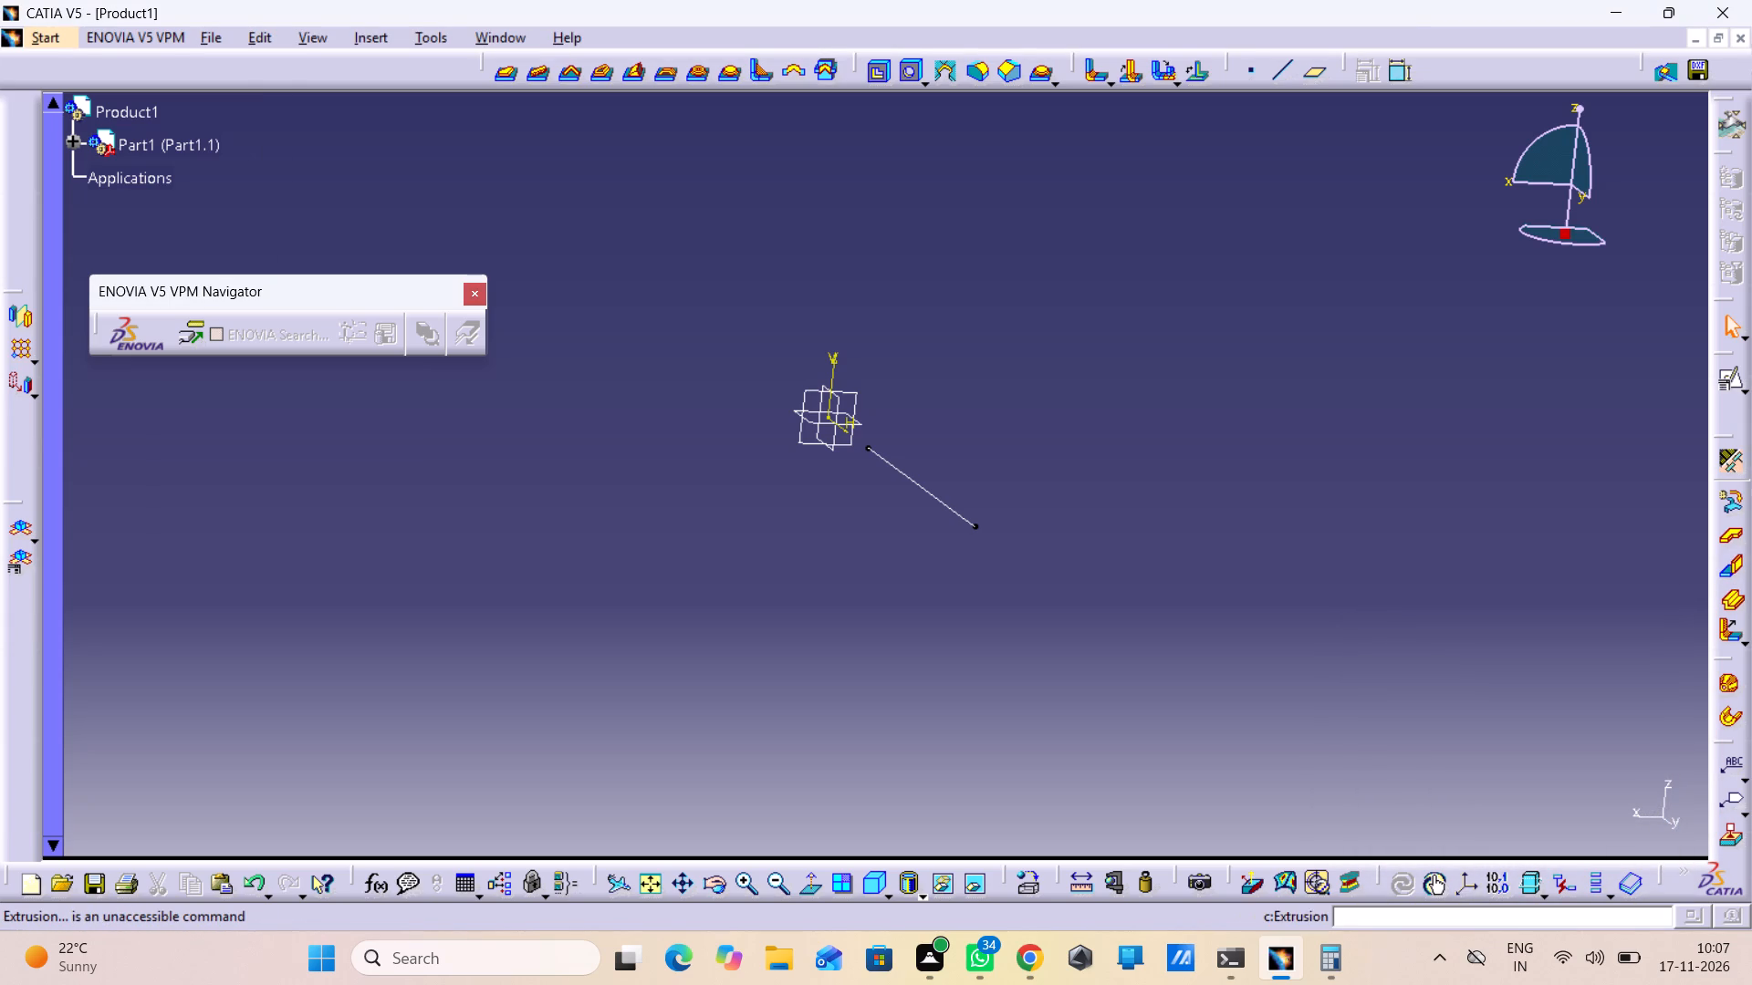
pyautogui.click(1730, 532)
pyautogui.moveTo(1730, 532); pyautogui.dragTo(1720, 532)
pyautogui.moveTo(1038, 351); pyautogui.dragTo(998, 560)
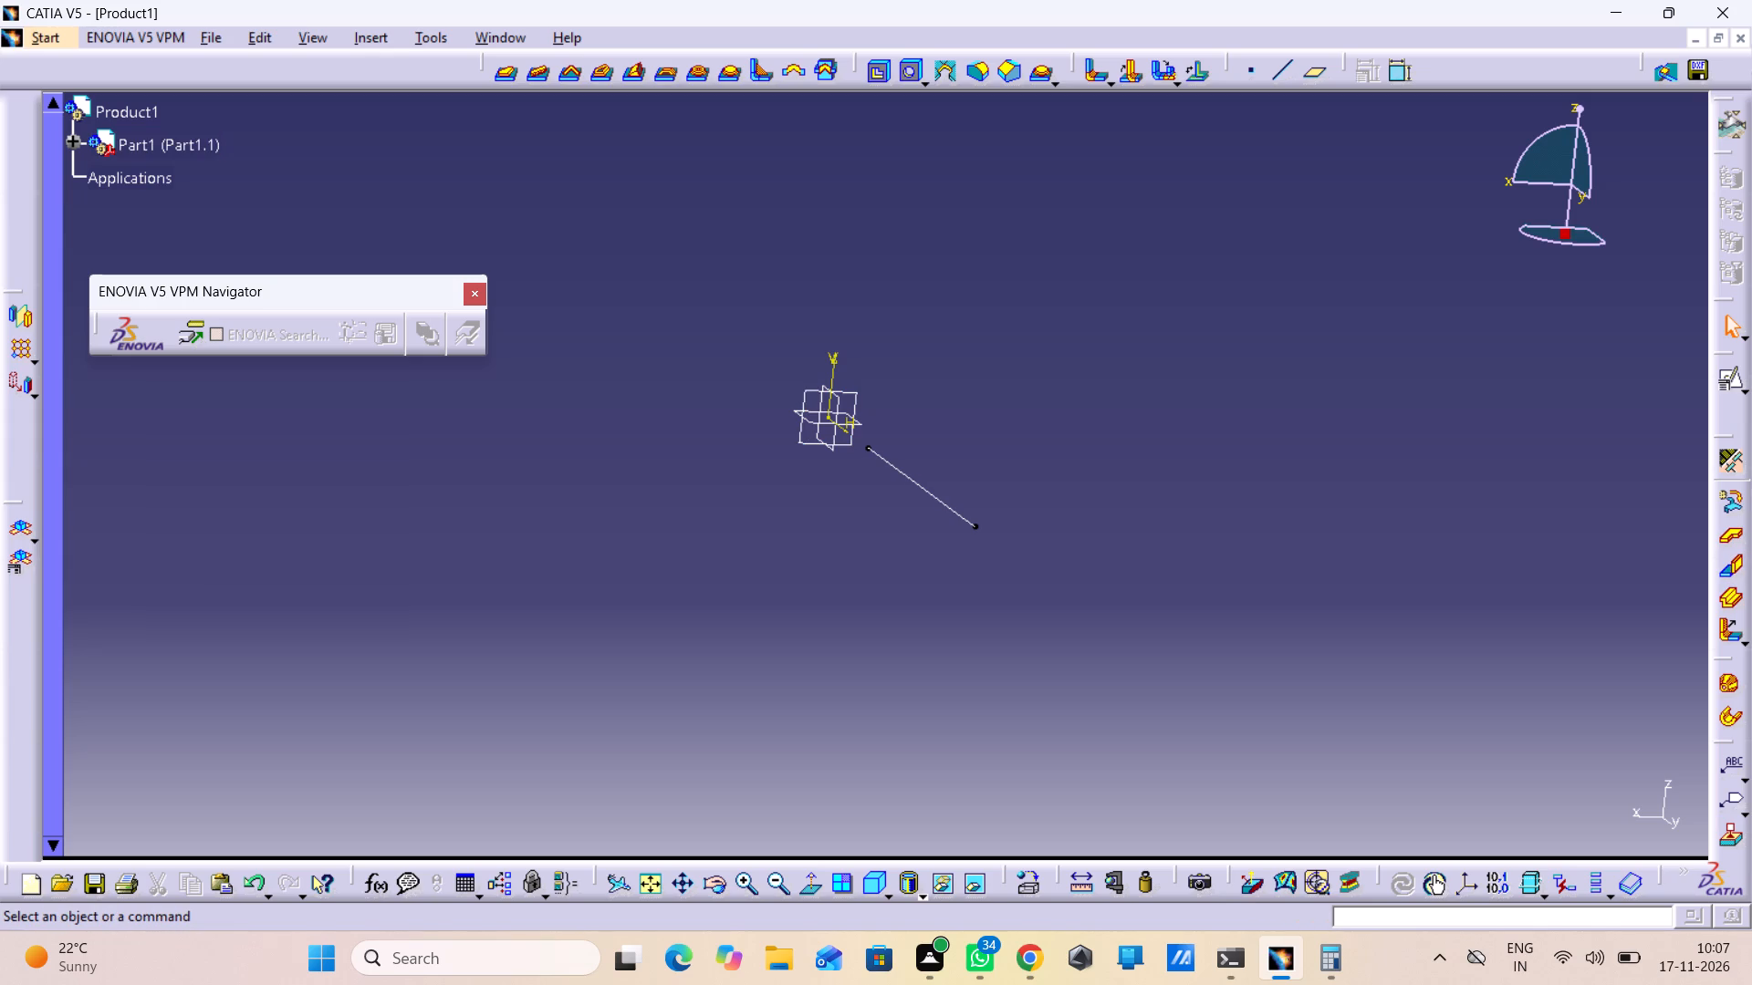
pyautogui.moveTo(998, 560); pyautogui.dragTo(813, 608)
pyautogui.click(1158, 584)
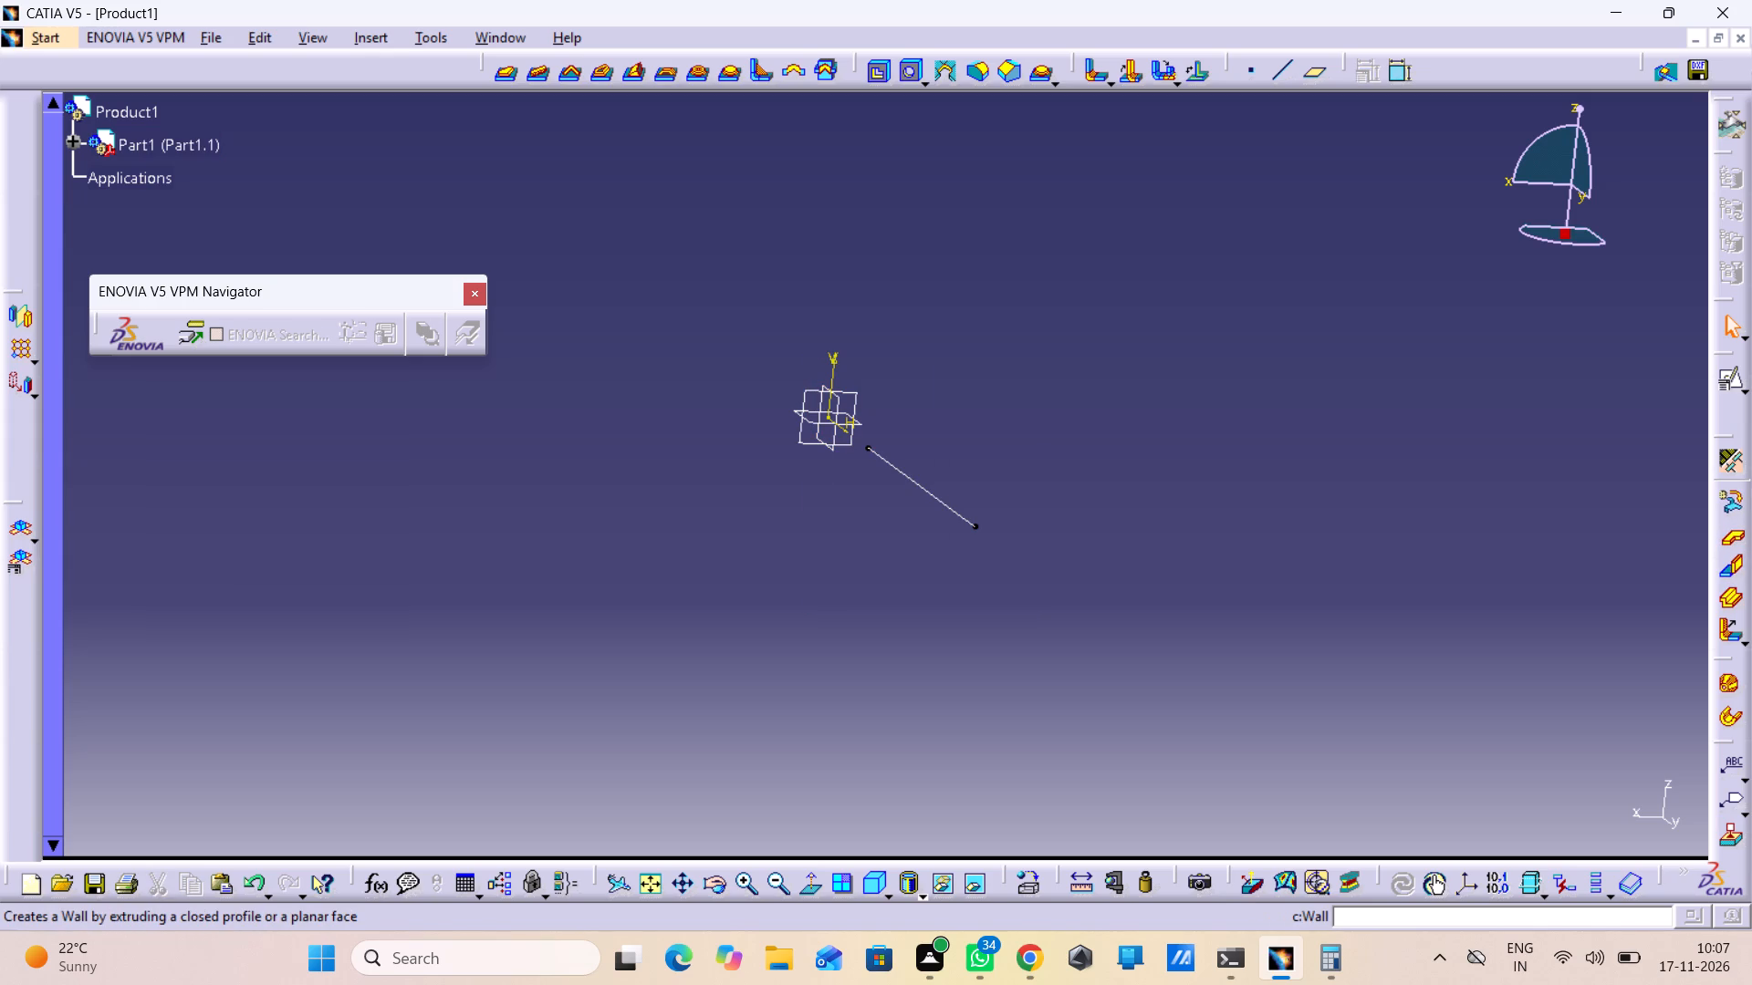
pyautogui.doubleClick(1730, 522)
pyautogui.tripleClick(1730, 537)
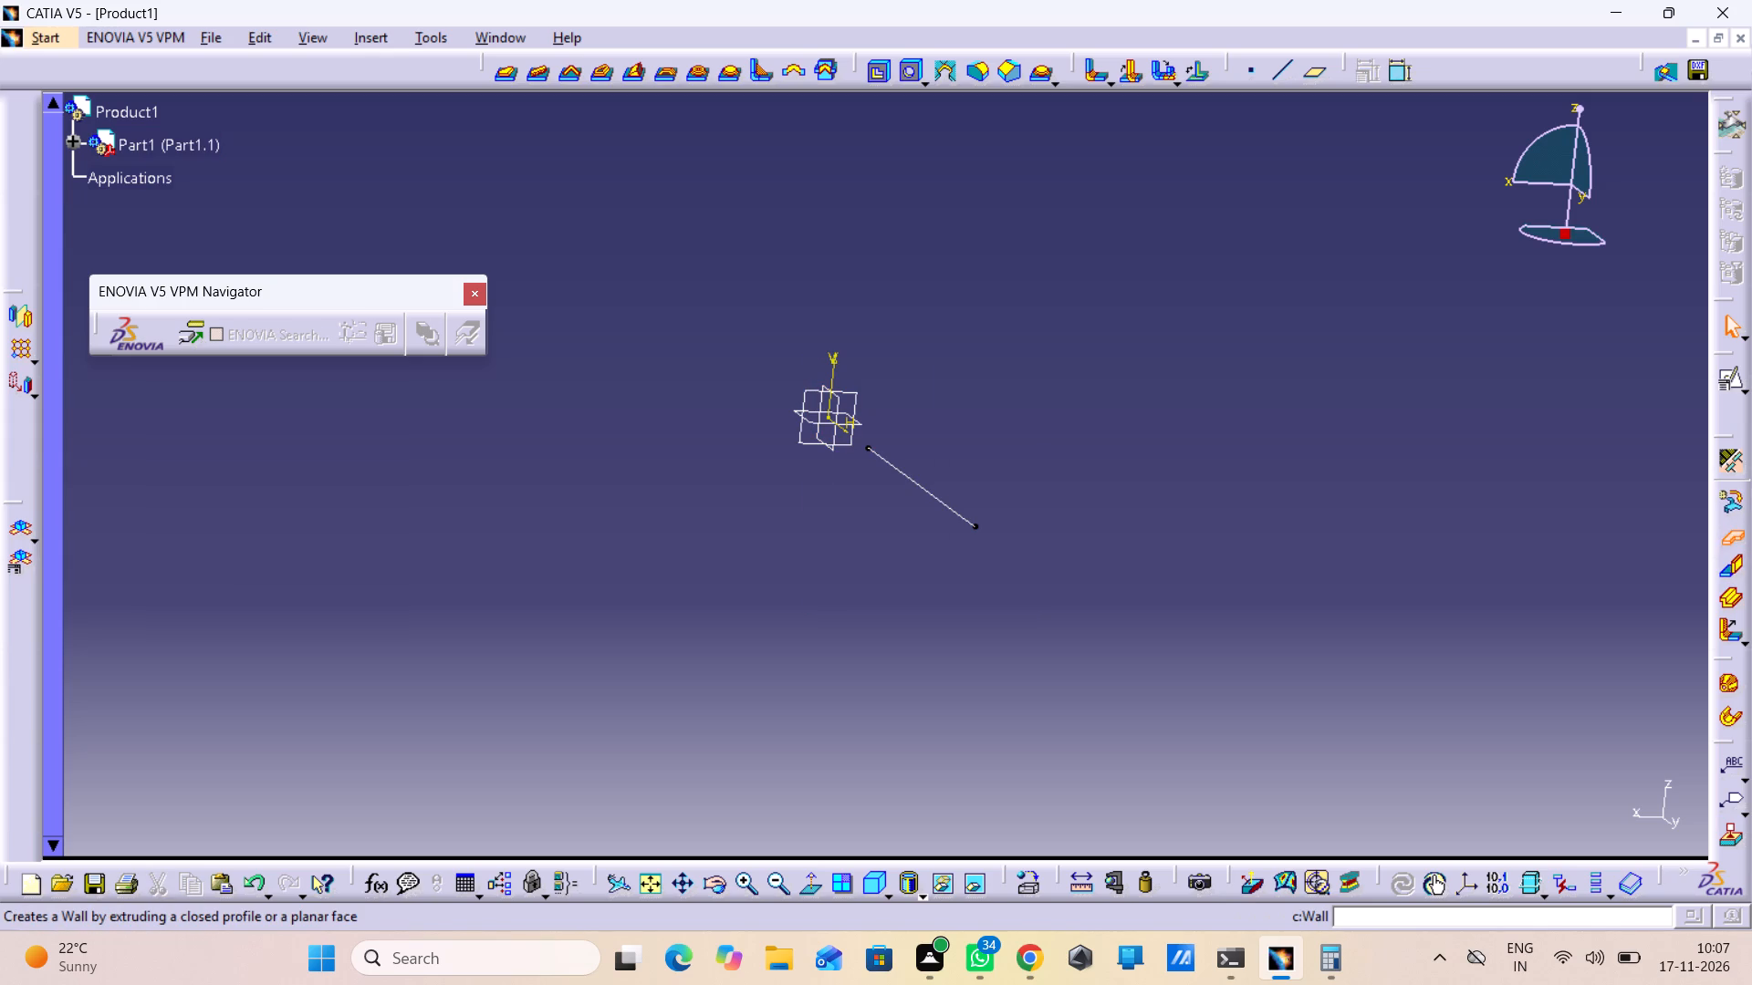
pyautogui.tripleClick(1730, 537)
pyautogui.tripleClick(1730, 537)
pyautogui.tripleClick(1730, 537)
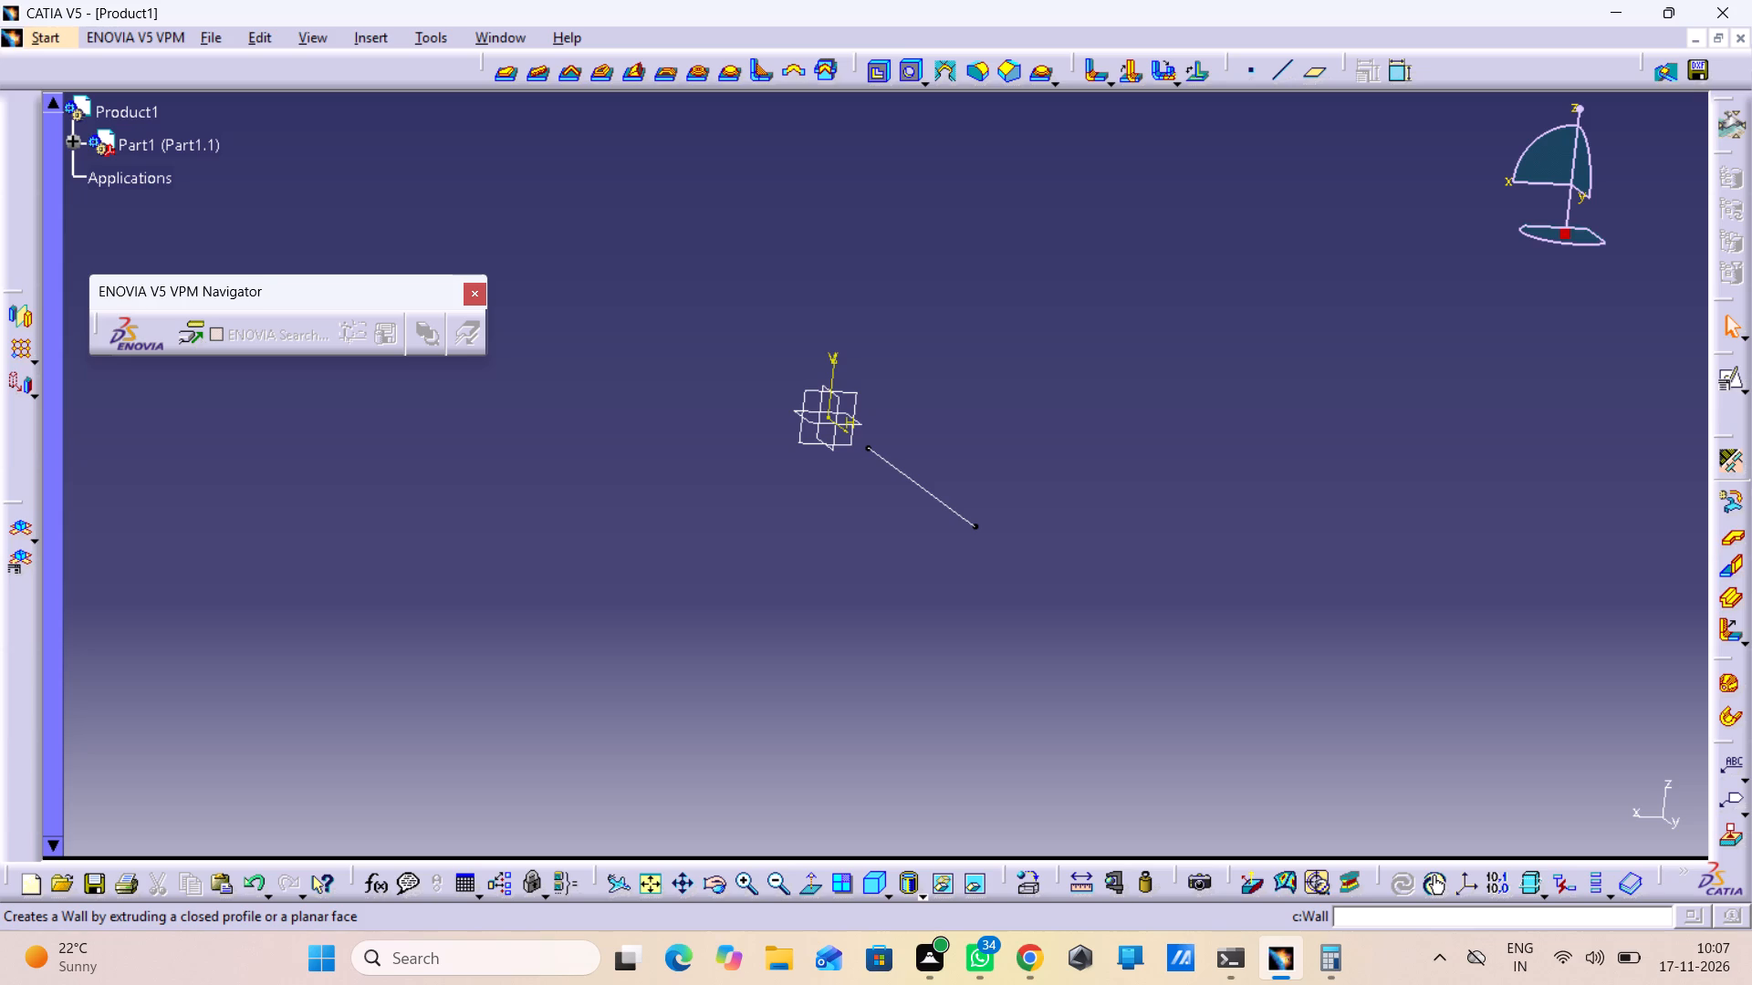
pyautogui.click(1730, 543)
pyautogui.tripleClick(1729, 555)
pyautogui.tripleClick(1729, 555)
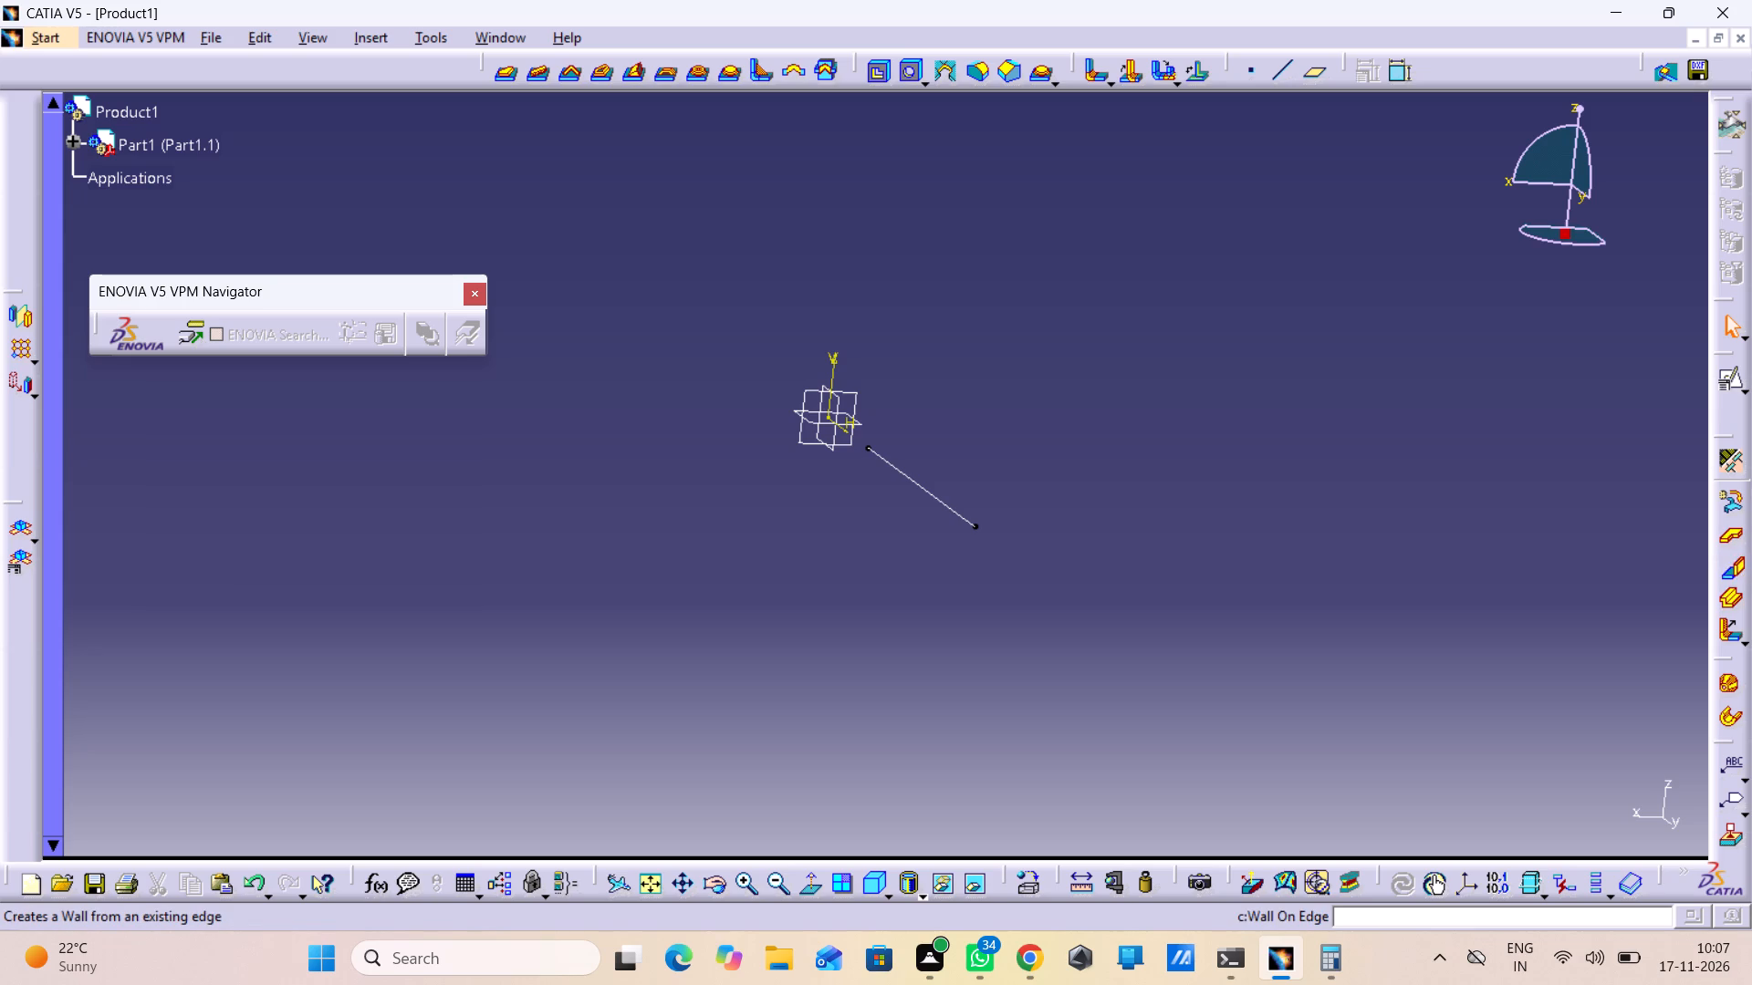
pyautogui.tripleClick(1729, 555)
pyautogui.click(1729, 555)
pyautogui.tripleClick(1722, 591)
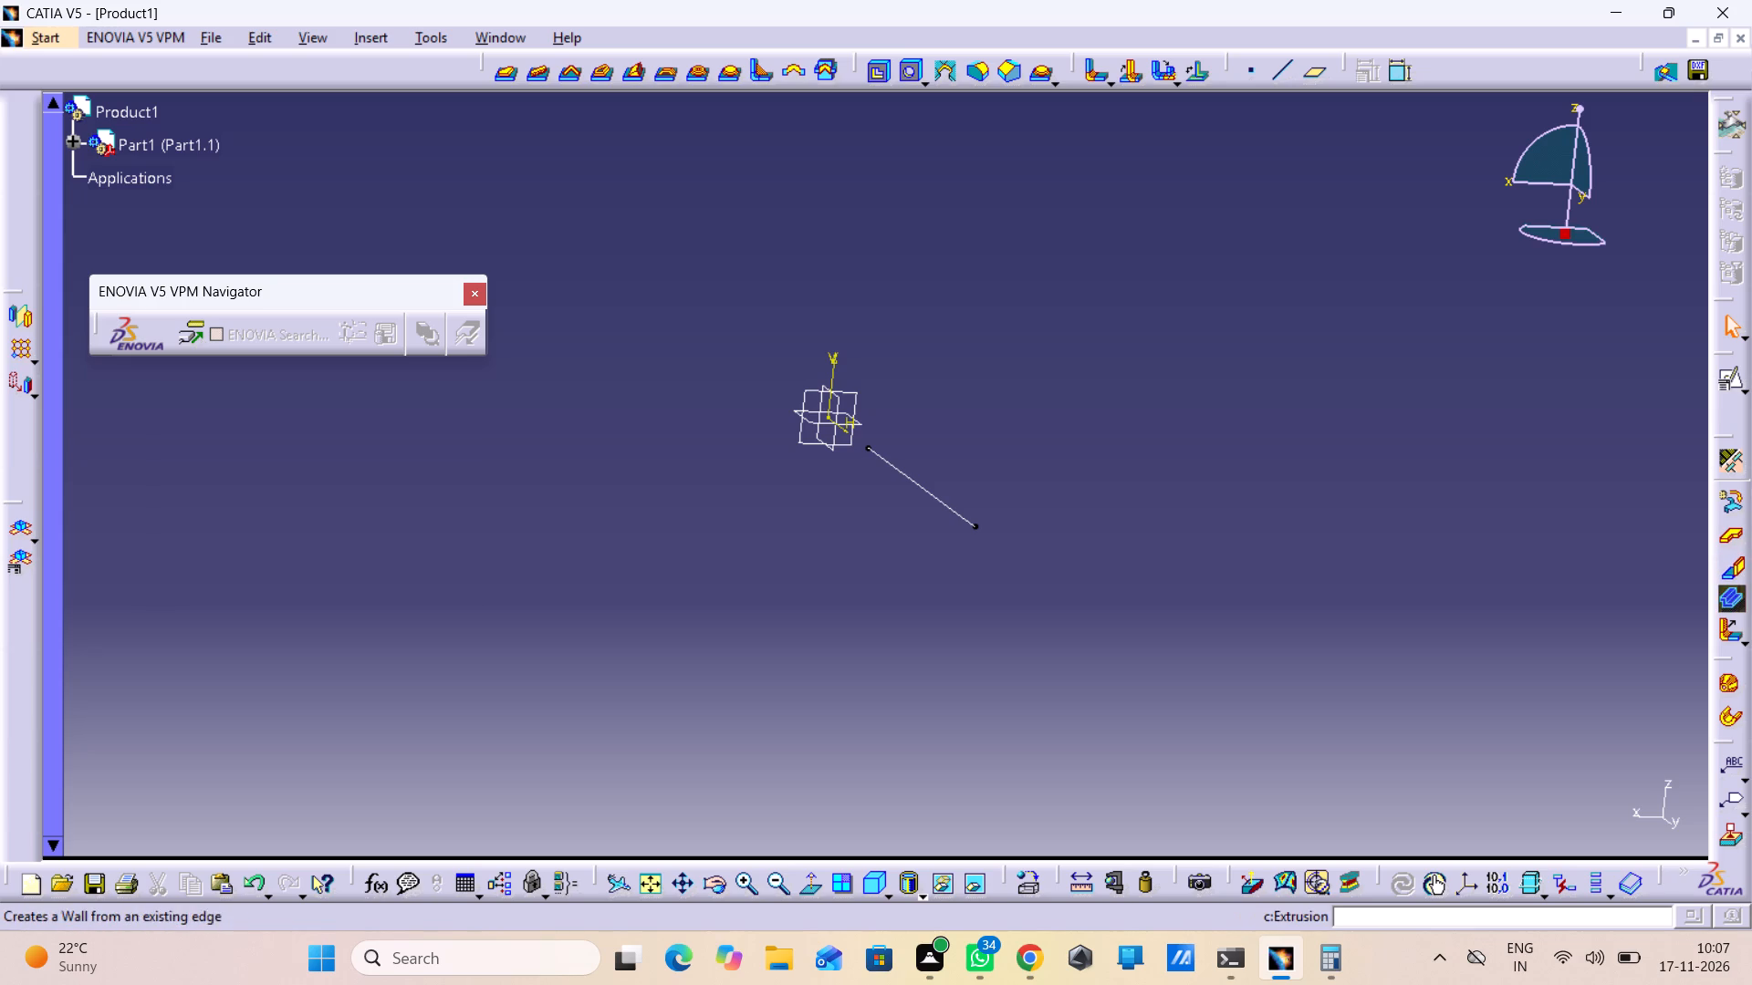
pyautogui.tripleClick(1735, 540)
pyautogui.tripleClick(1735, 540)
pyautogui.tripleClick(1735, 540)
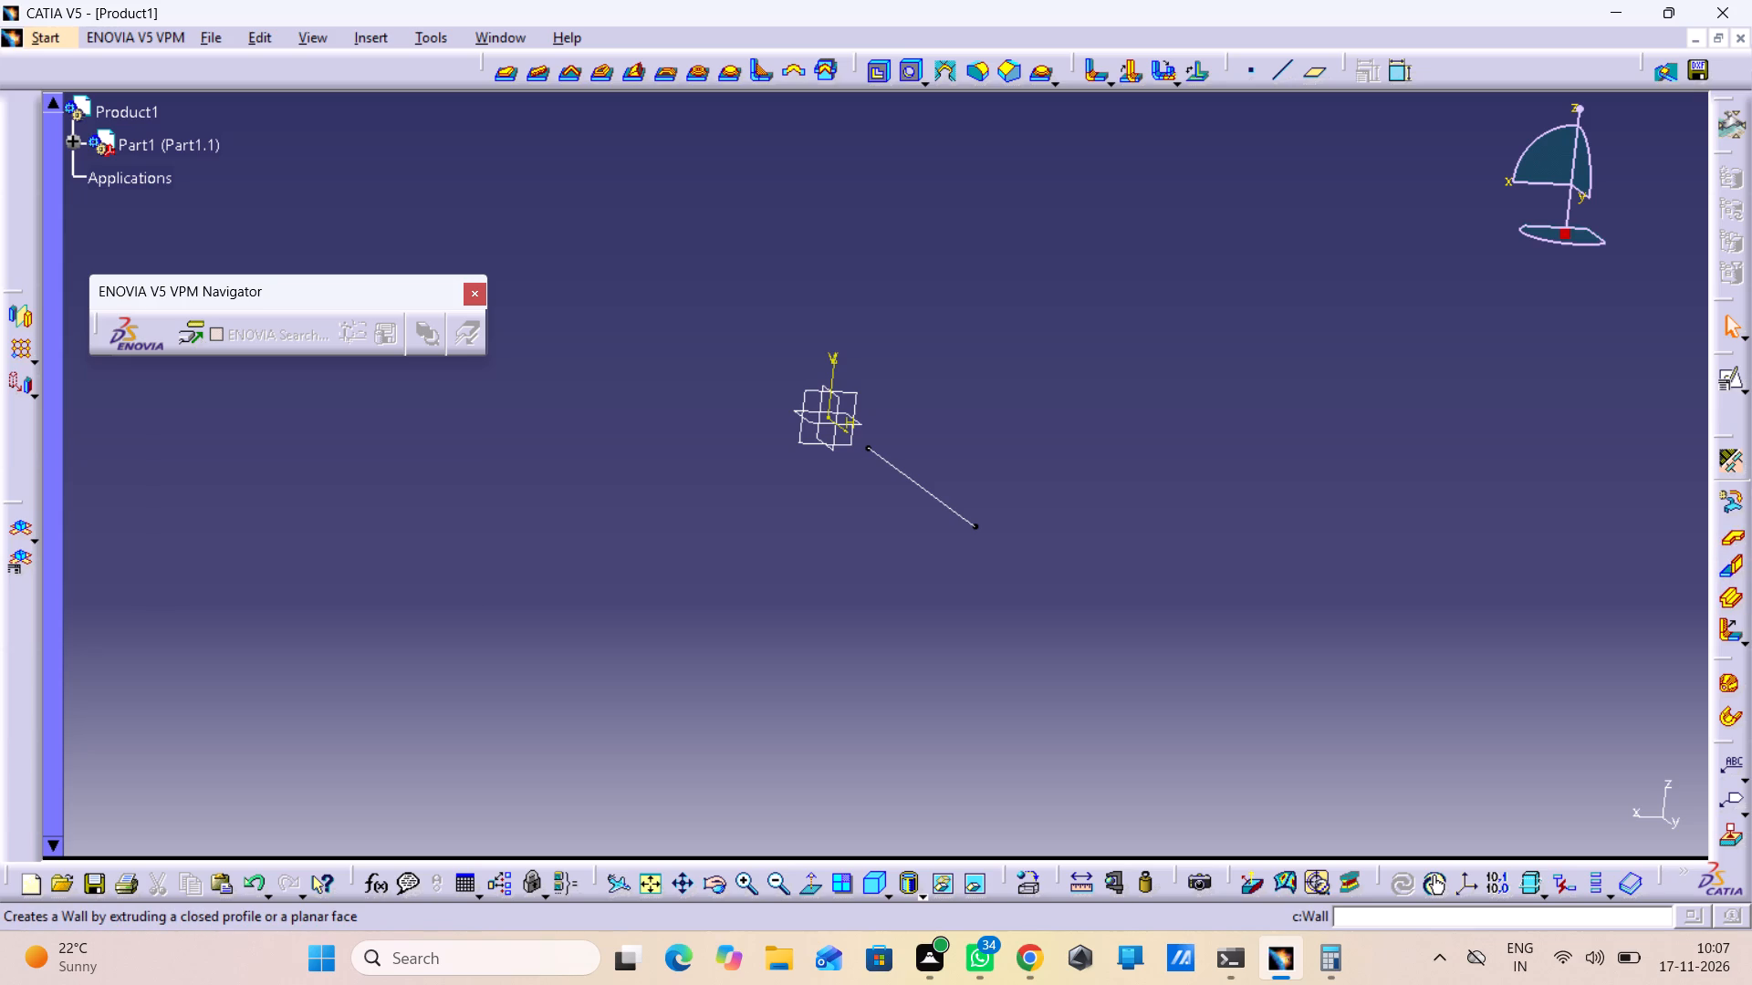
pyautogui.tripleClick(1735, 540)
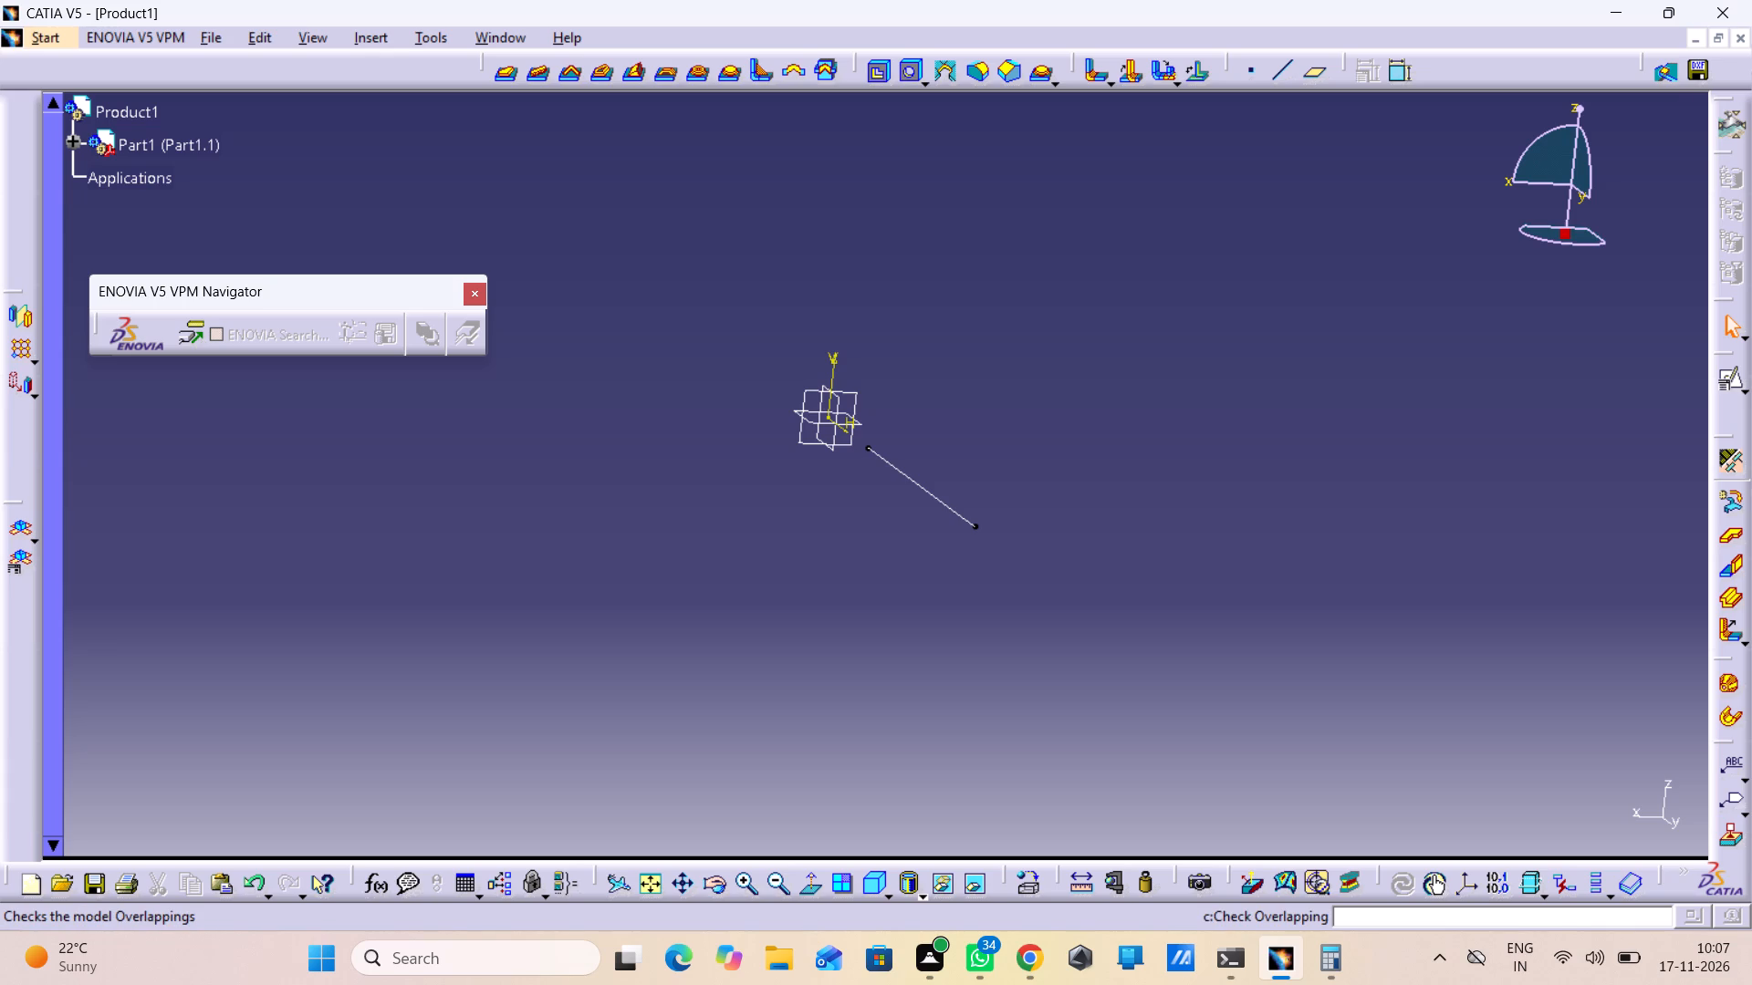
# Close CATIA without saving the changes to Product1.
pyautogui.click(1717, 6)
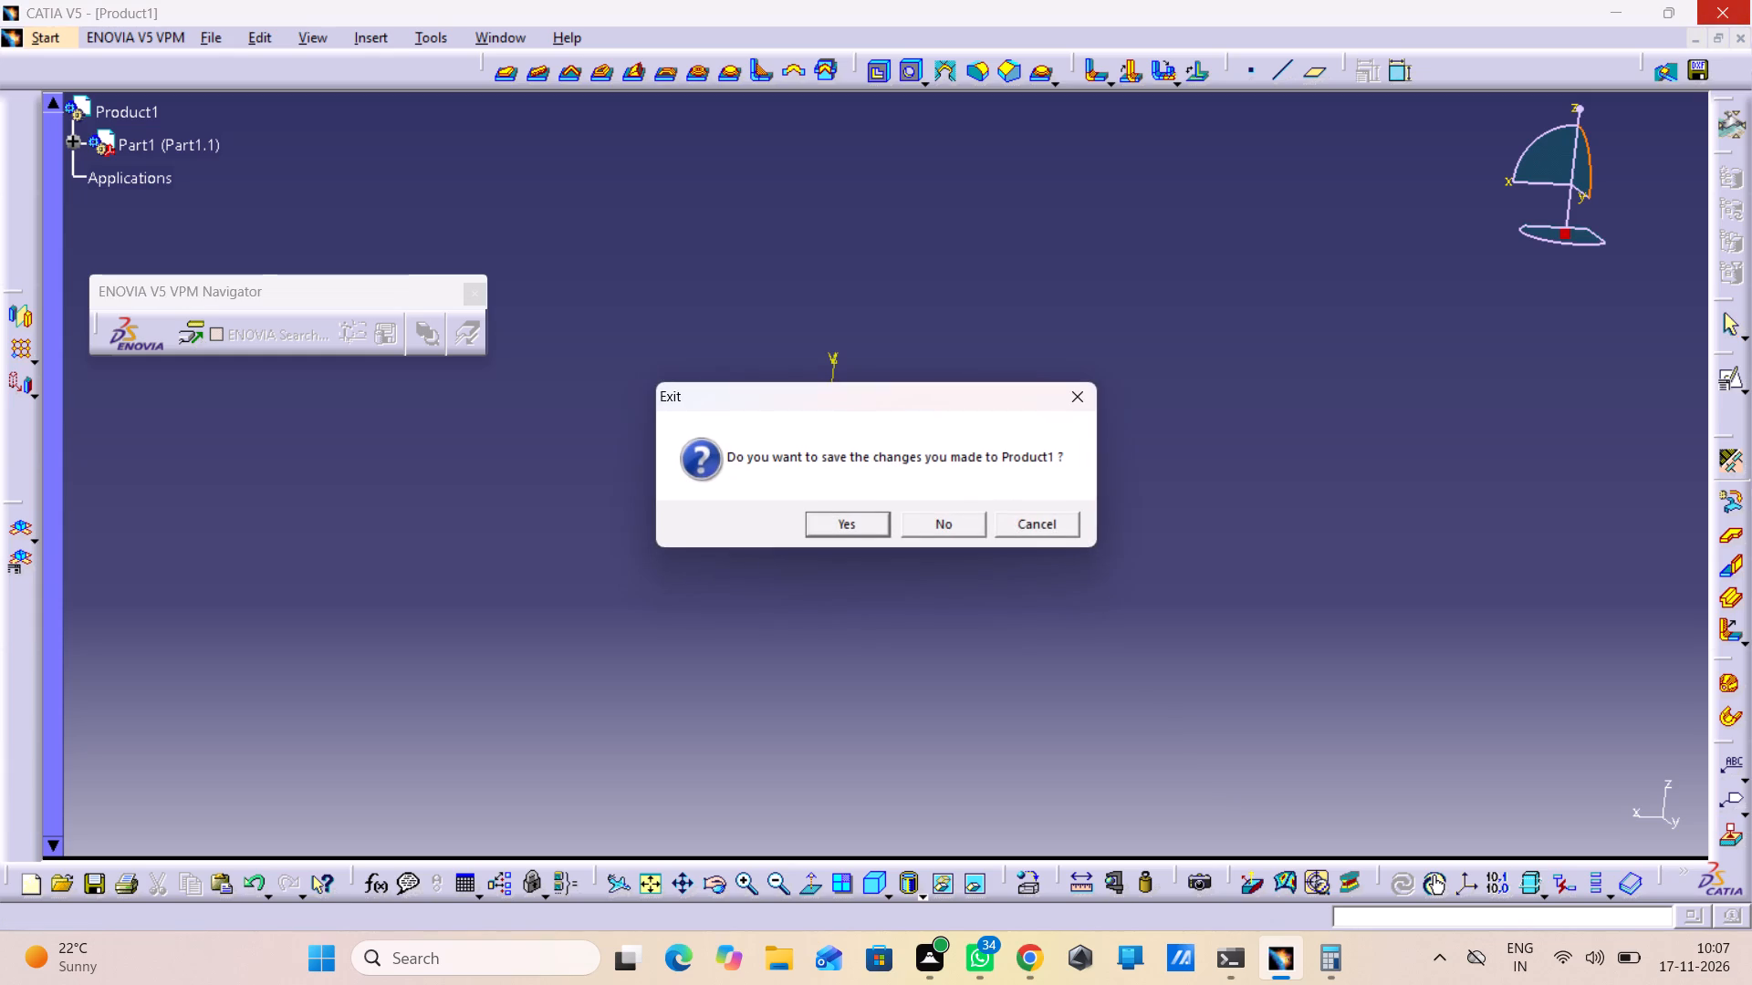
pyautogui.click(957, 520)
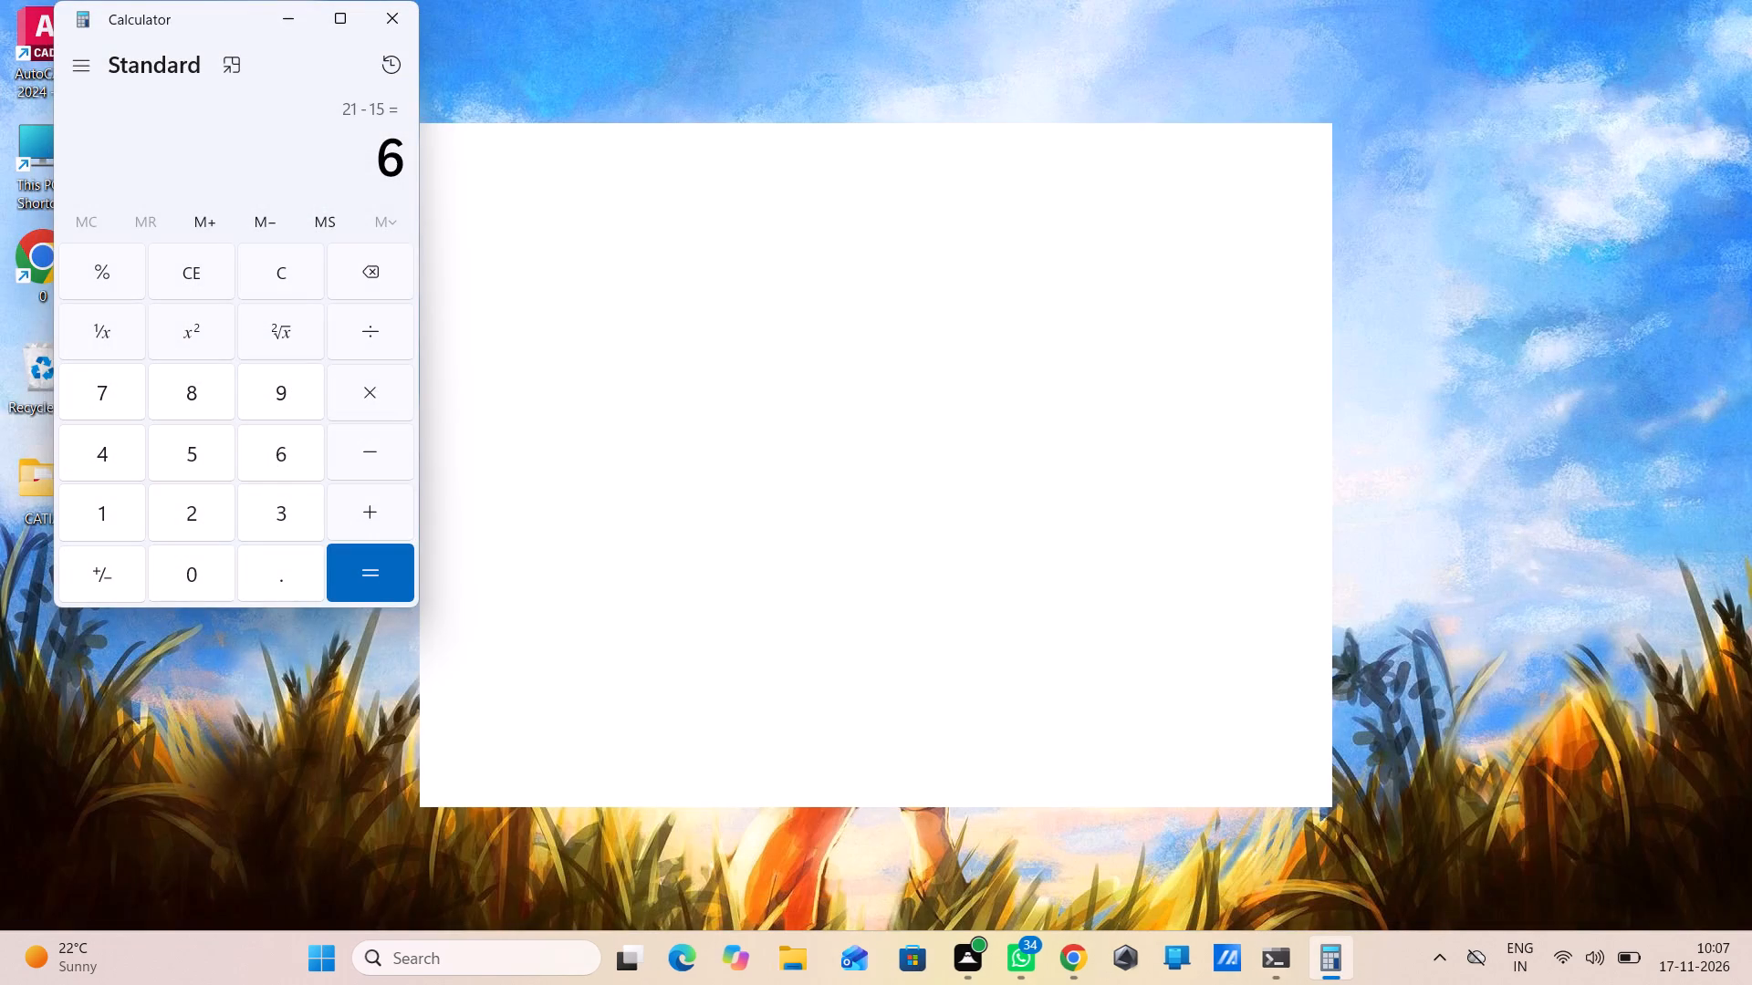
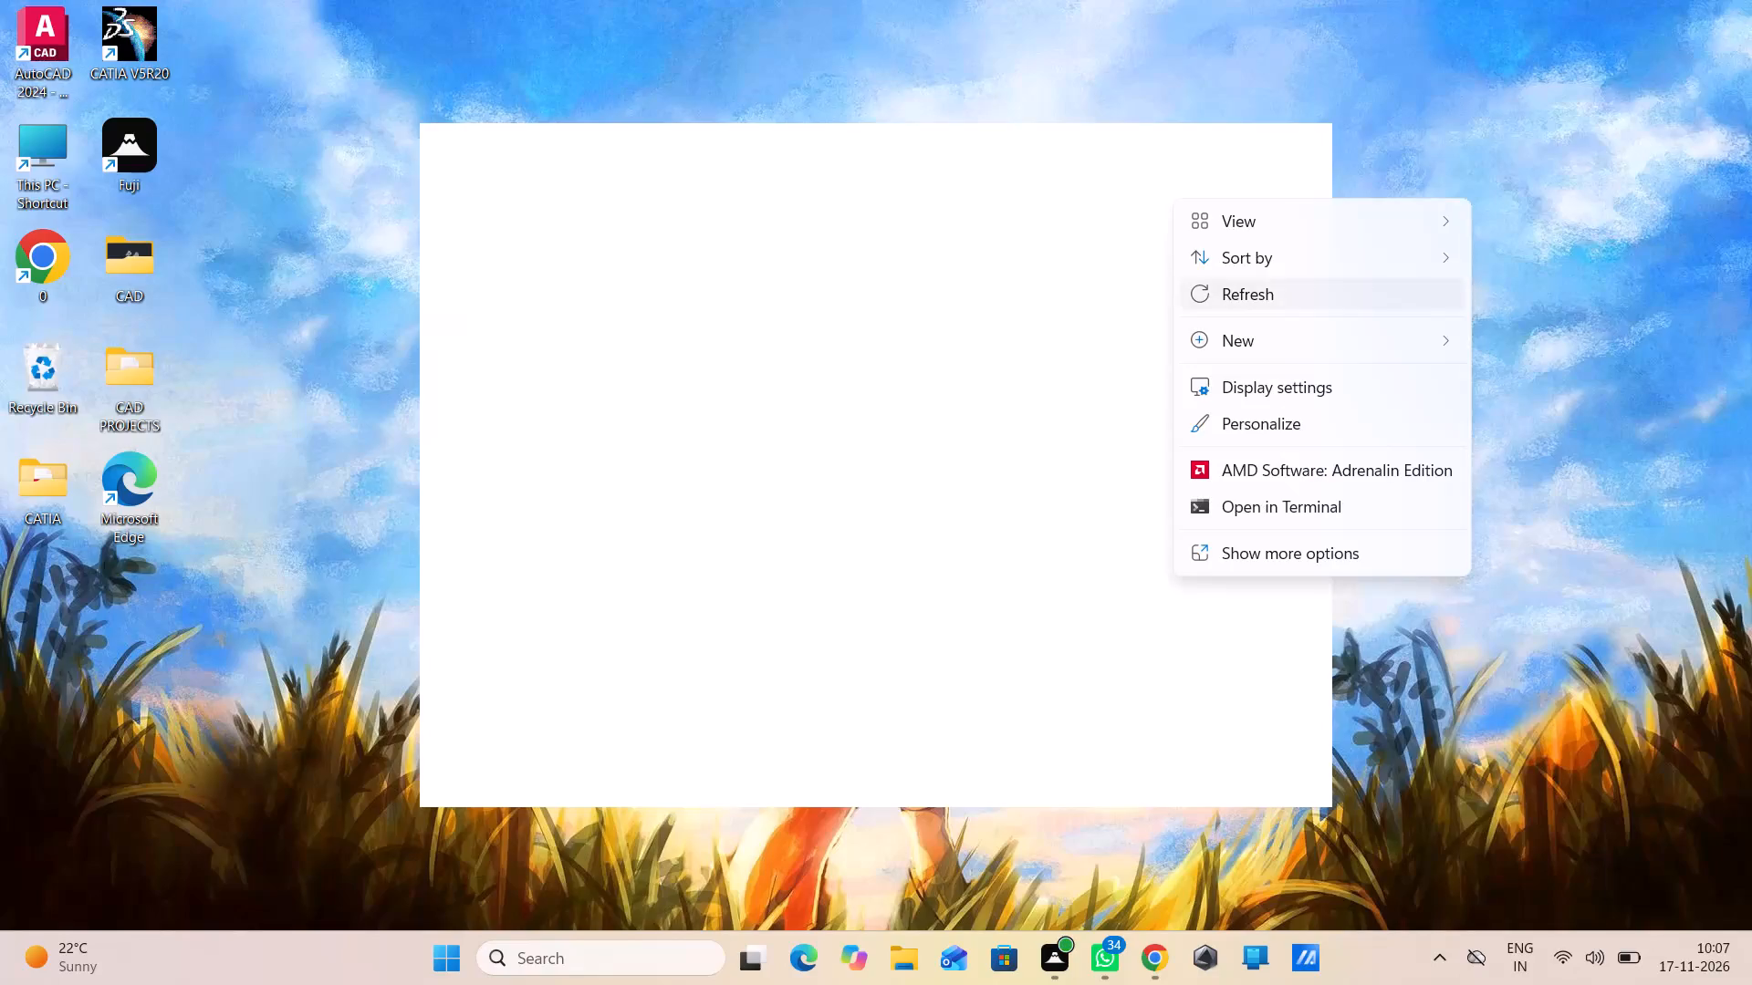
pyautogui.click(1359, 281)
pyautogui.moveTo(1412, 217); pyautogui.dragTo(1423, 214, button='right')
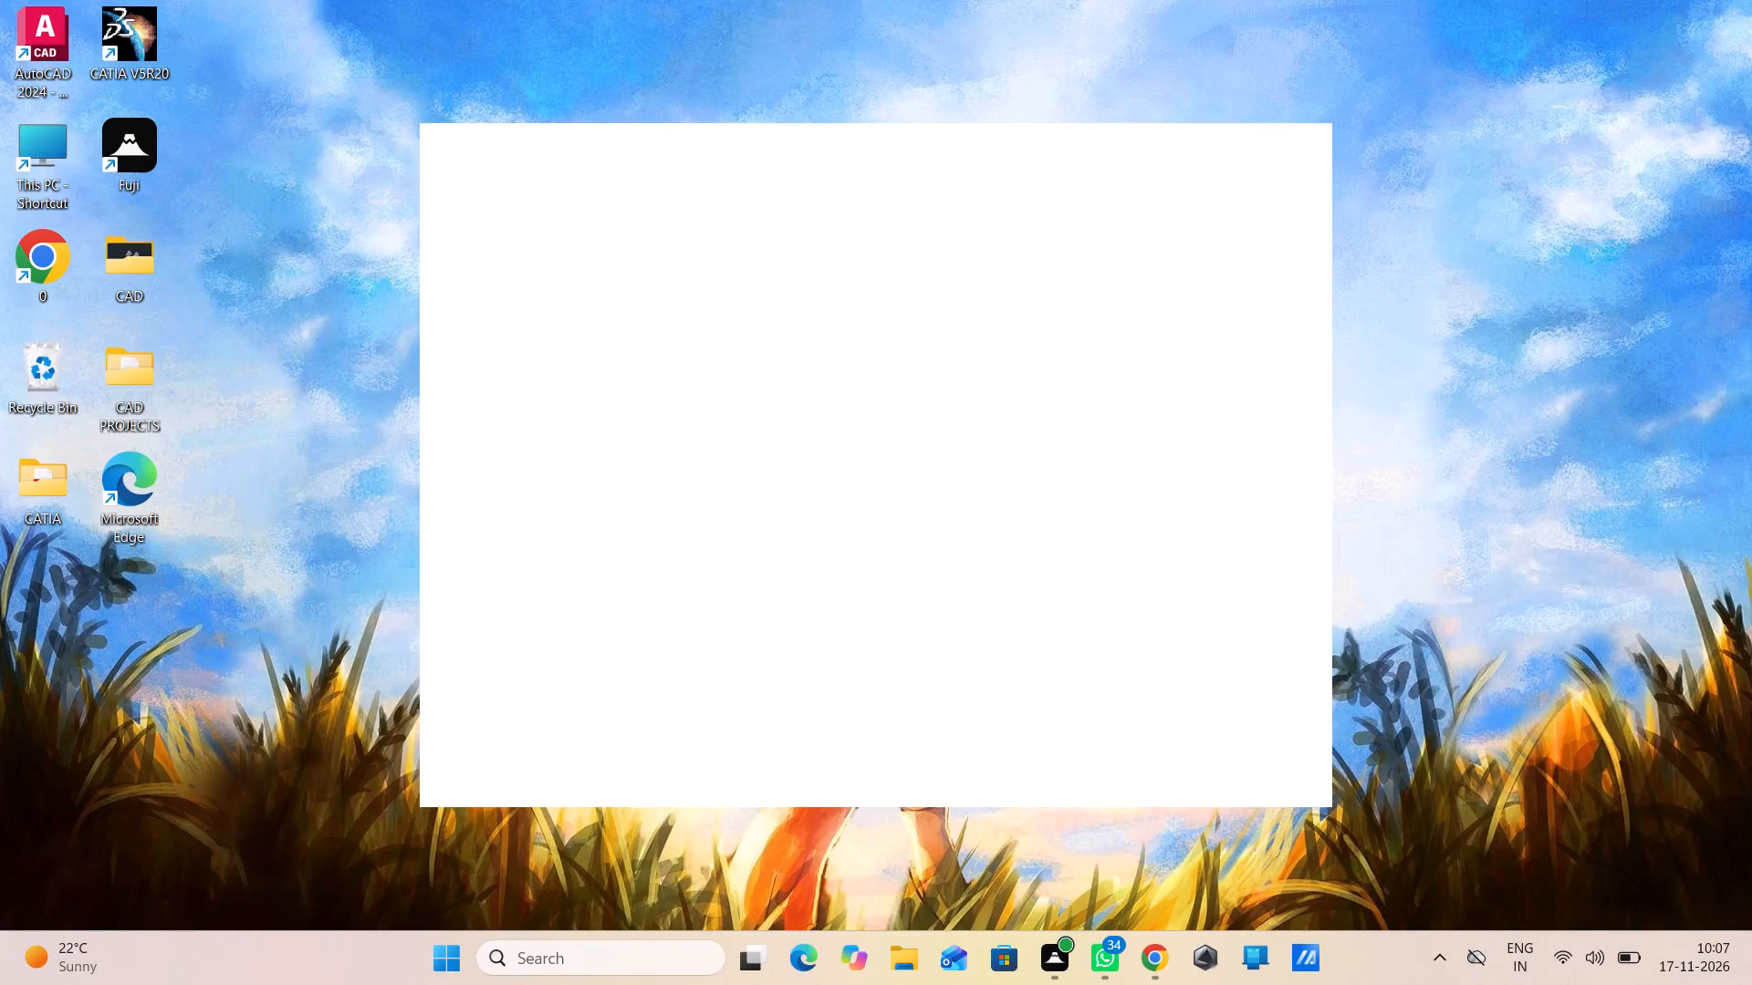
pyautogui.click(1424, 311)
# Launch CATIA V5R20 again from the desktop.
pyautogui.doubleClick(124, 40)
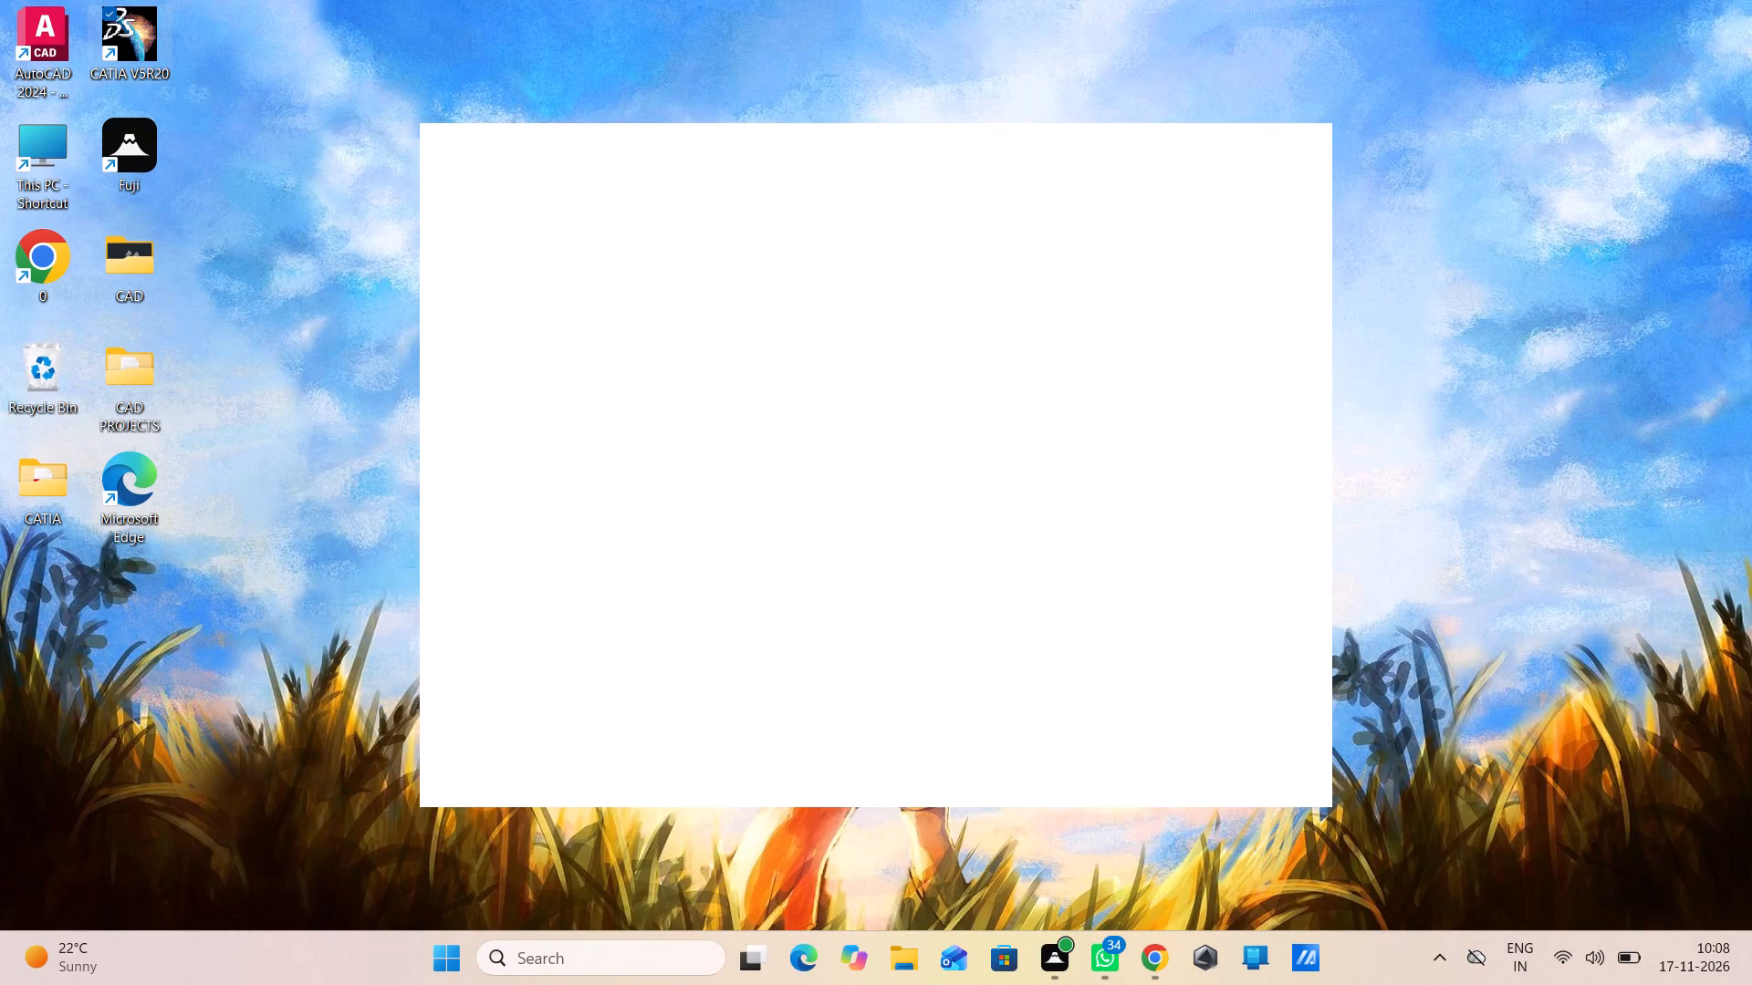
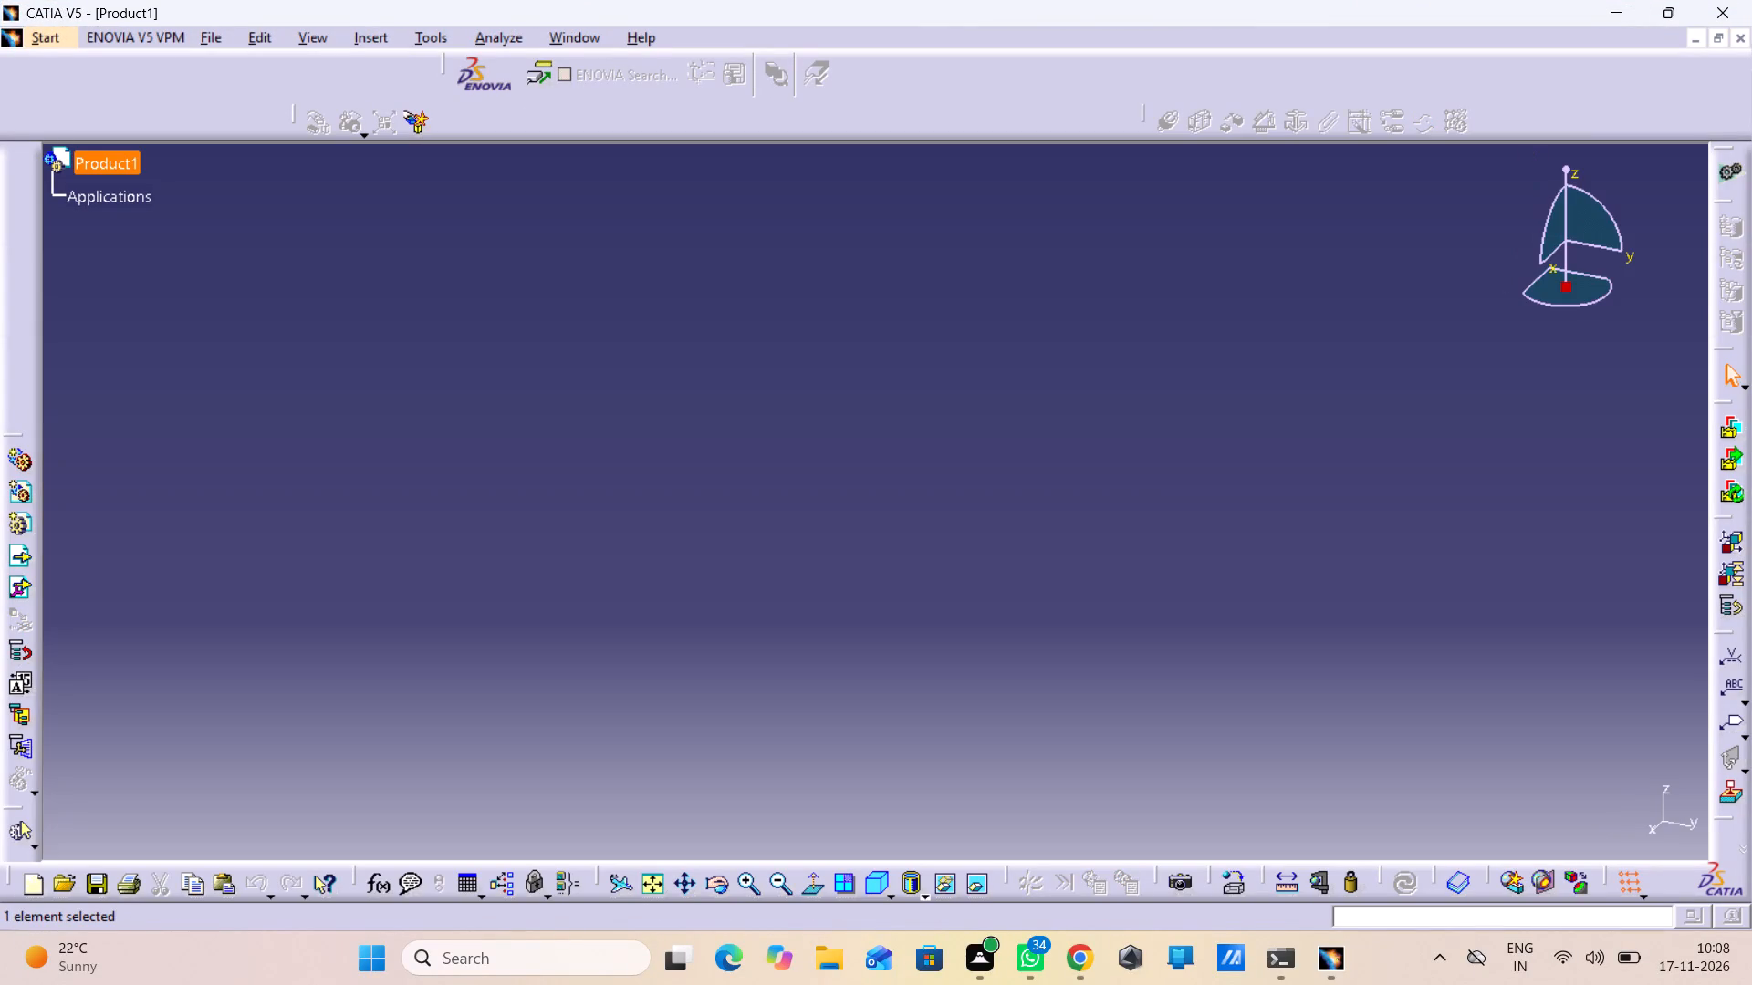
# Start a new part in the Generative Sheetmetal Design workbench.
pyautogui.scroll(1, 134, 39)
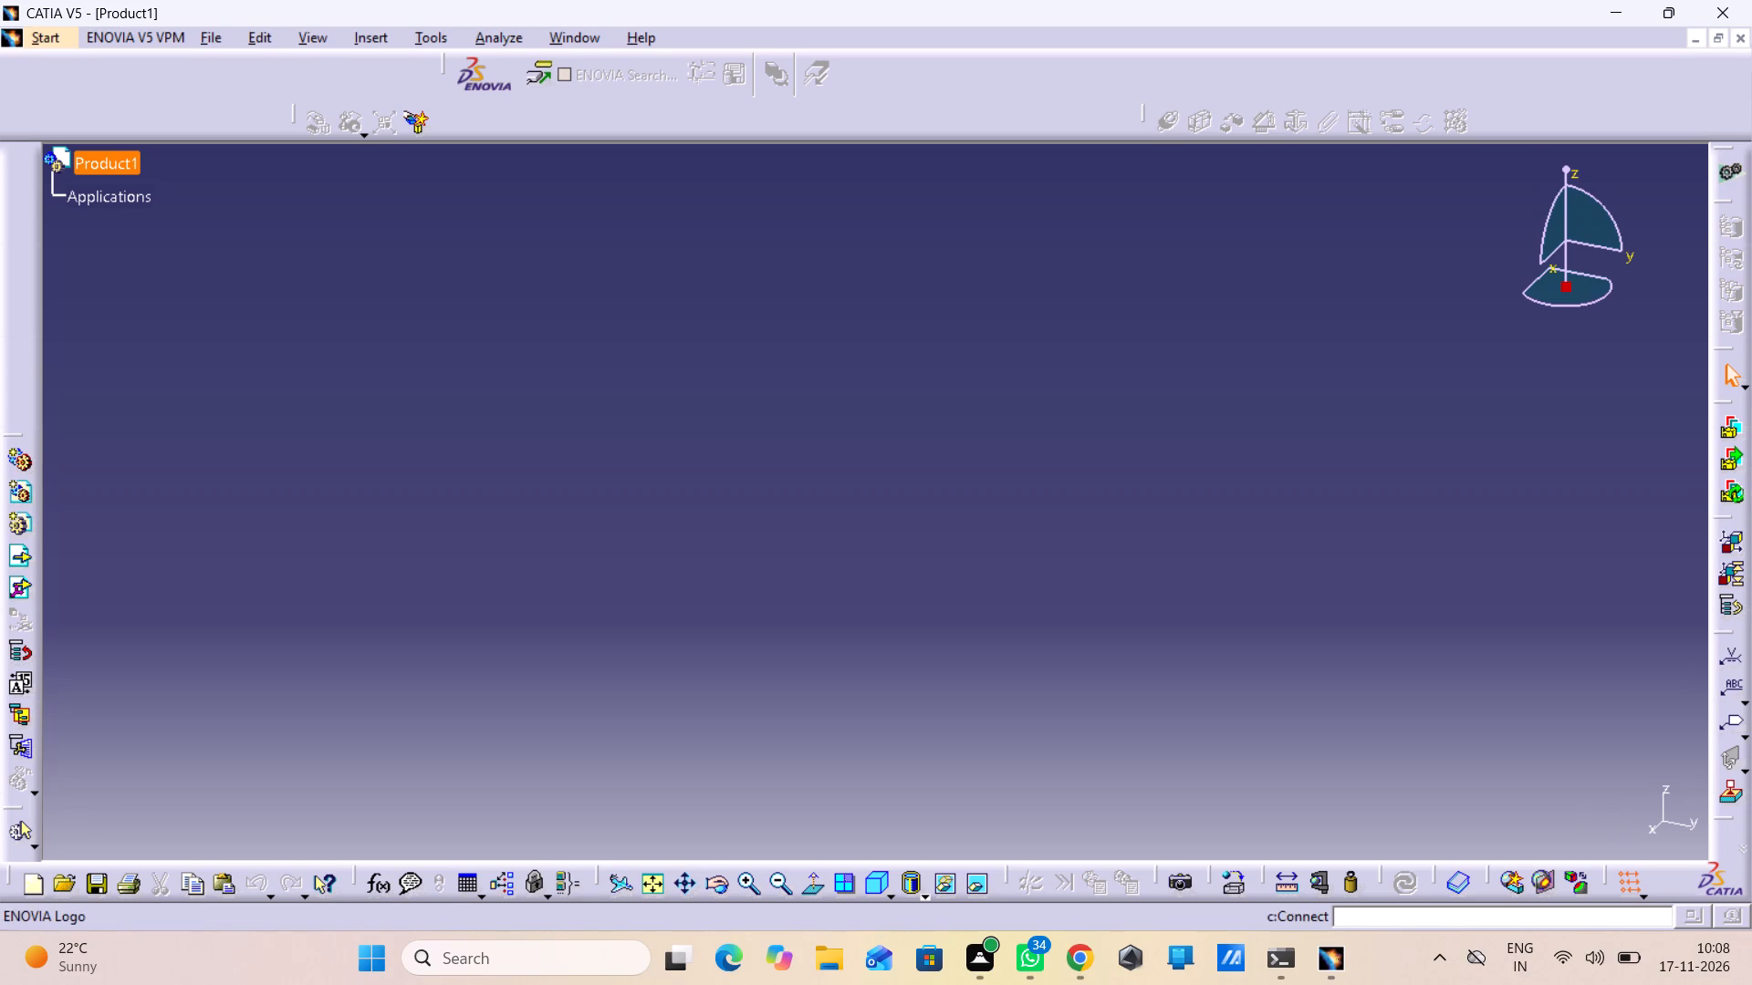
pyautogui.click(34, 34)
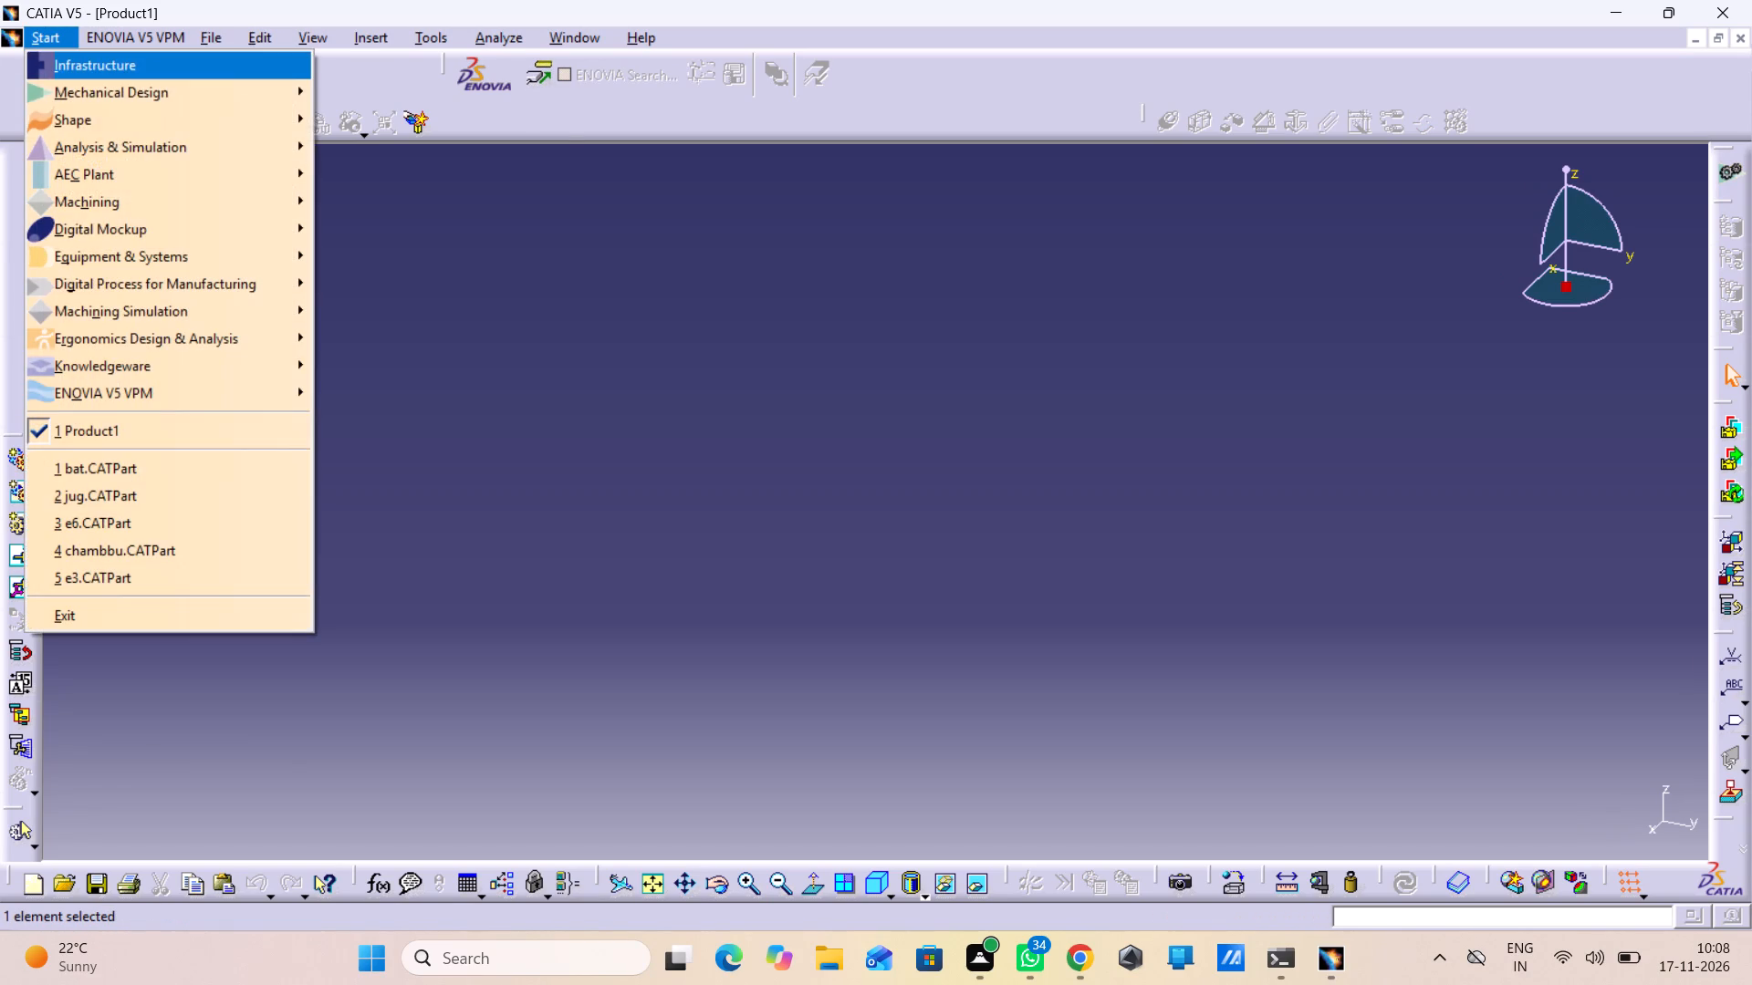
pyautogui.click(86, 78)
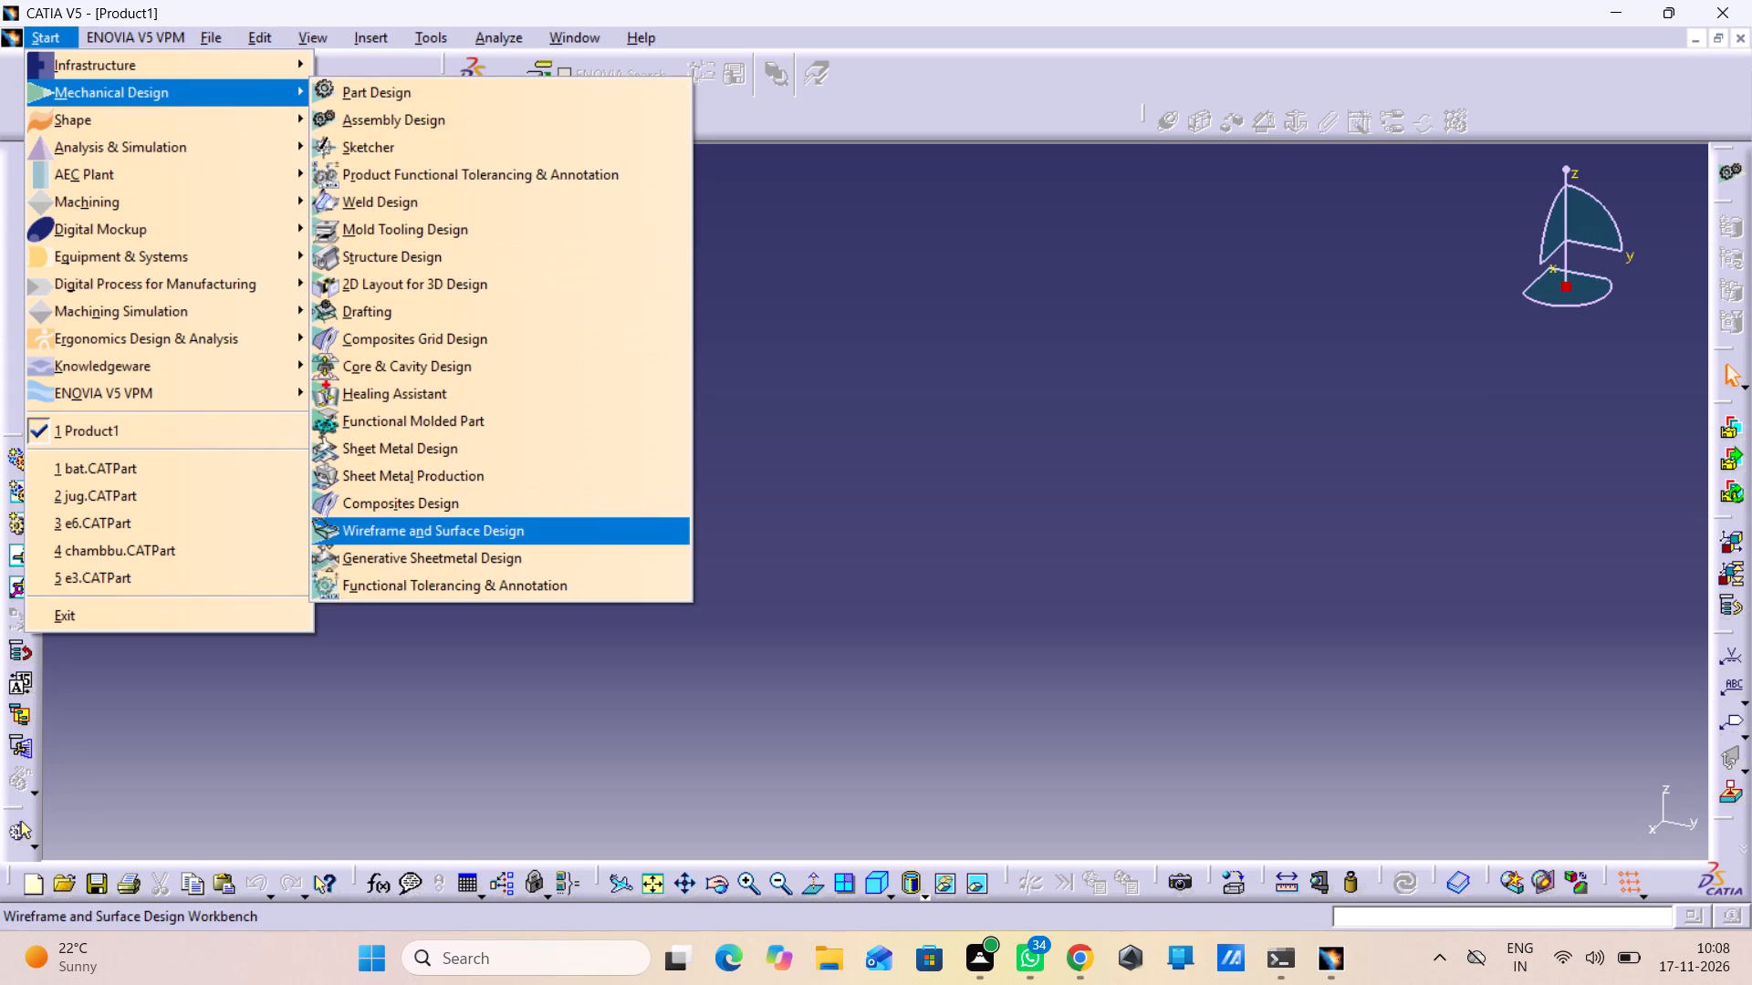
pyautogui.click(482, 552)
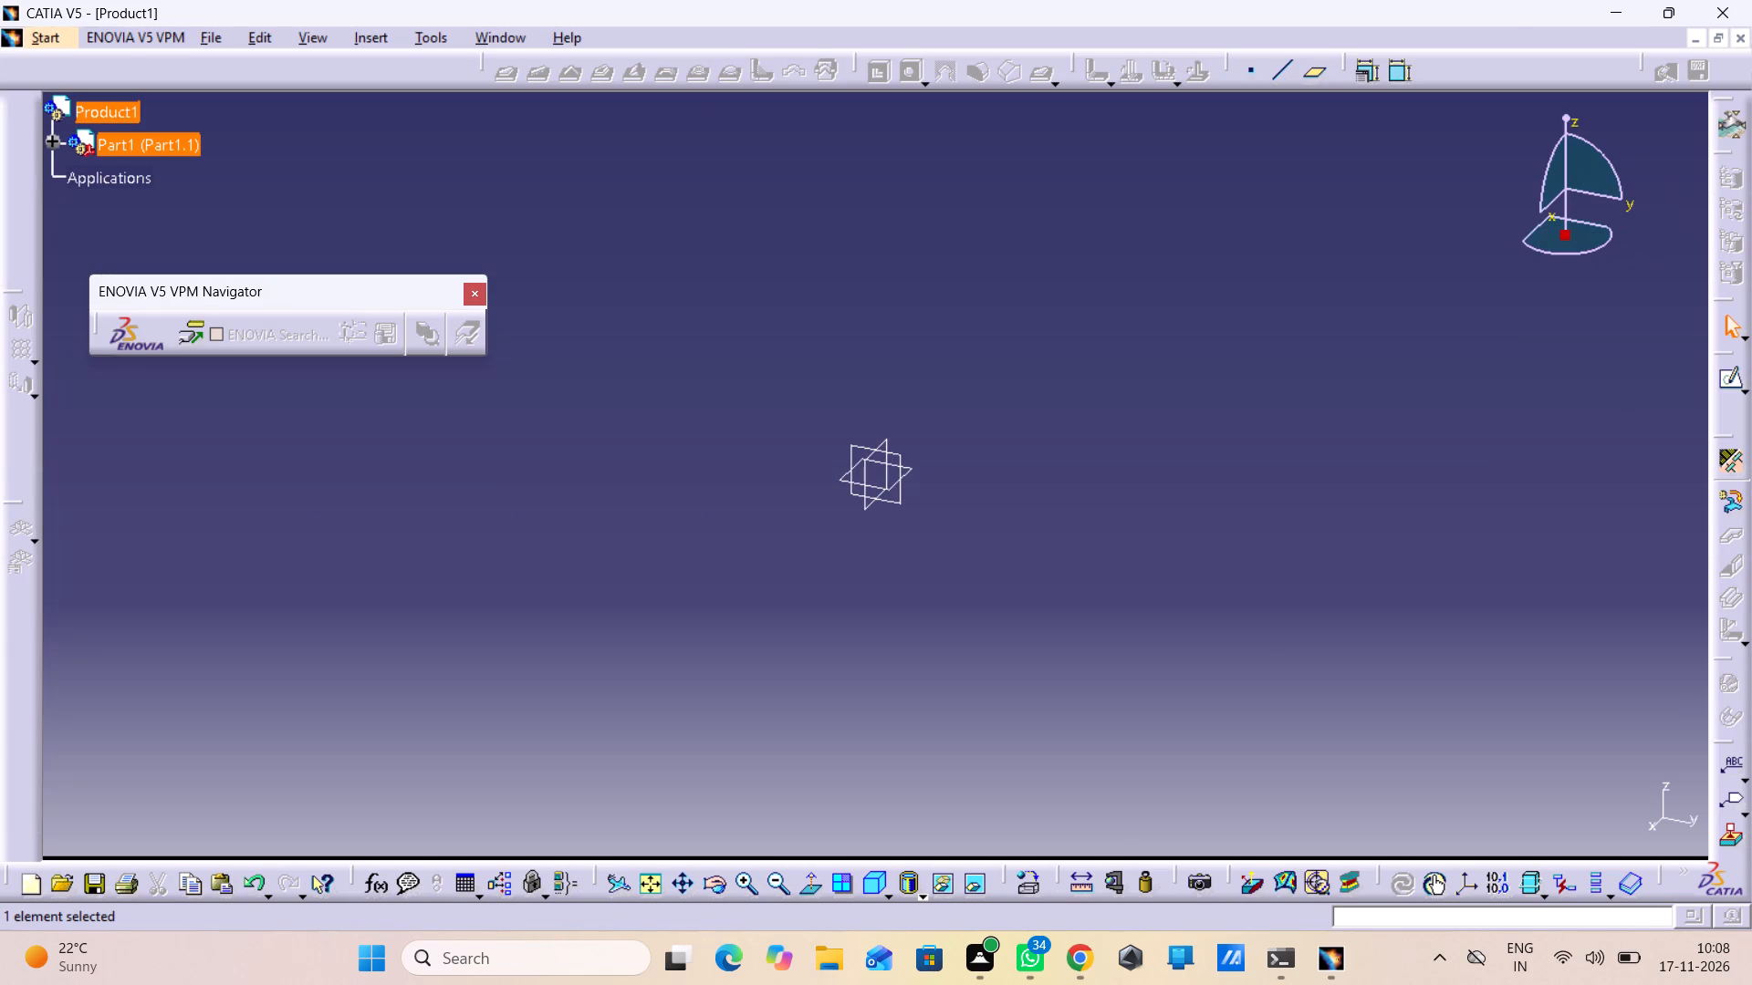
# Dock the floating ENOVIA V5 VPM Navigator palette beside the sheet metal tools.
pyautogui.moveTo(282, 295); pyautogui.dragTo(224, 62)
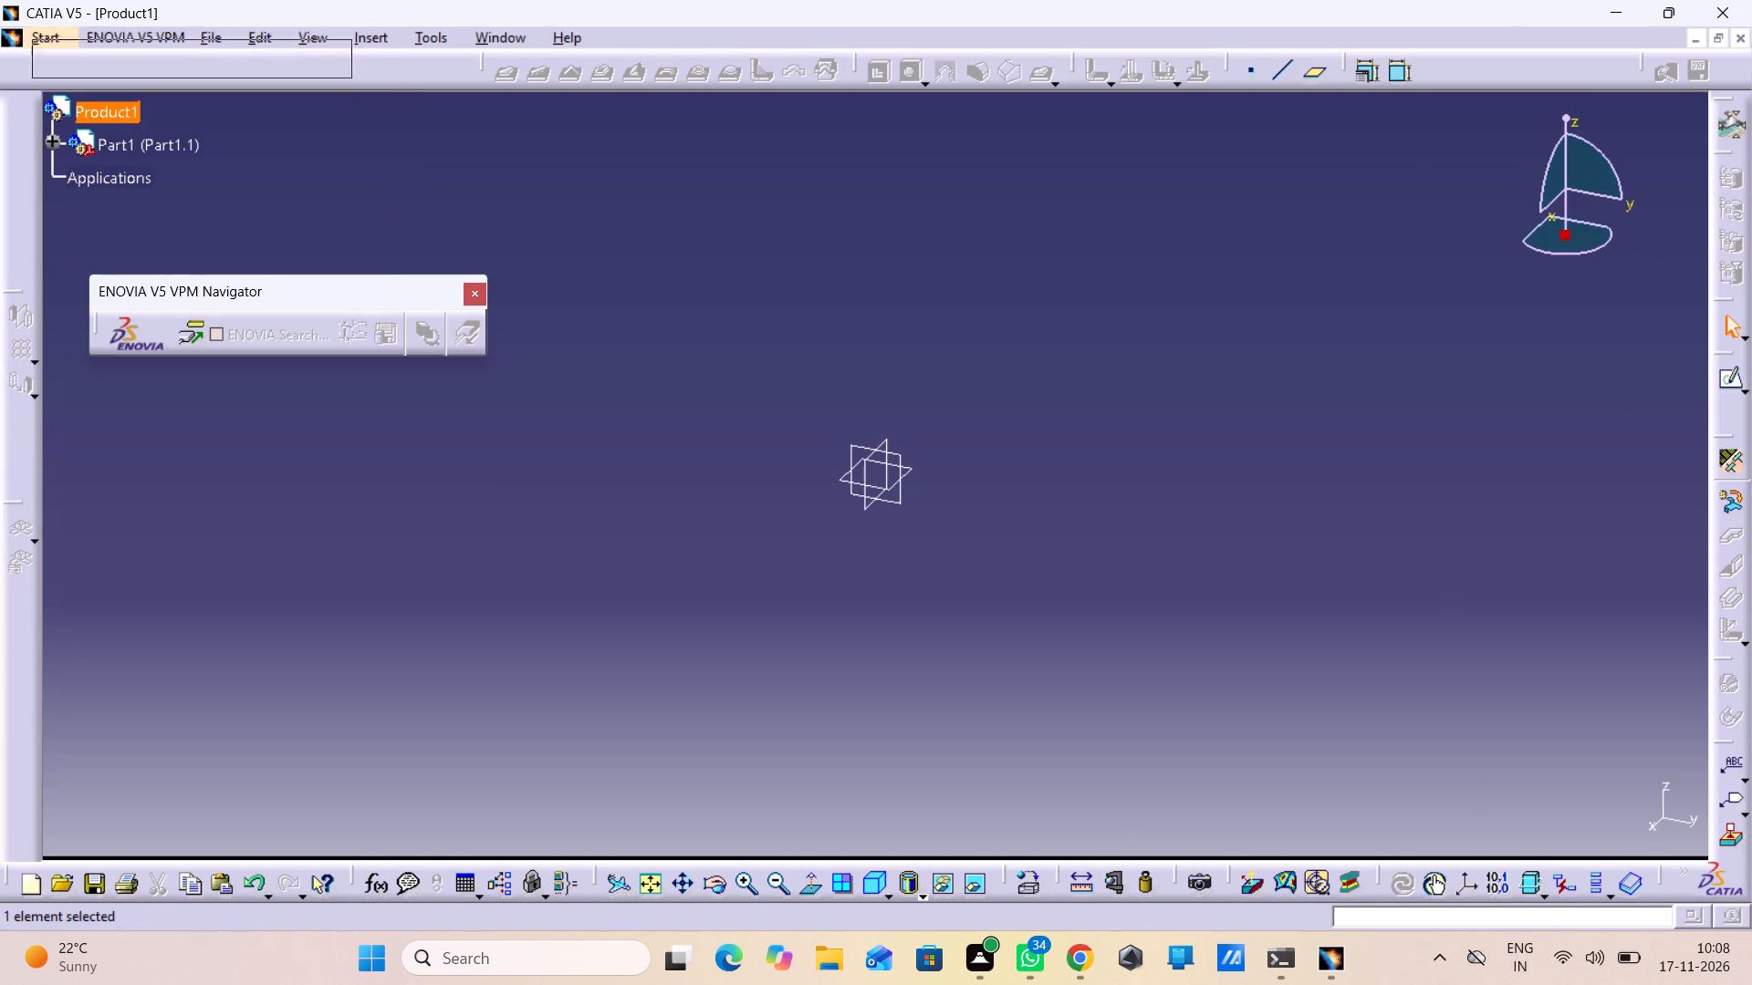
pyautogui.moveTo(224, 62); pyautogui.dragTo(224, 67)
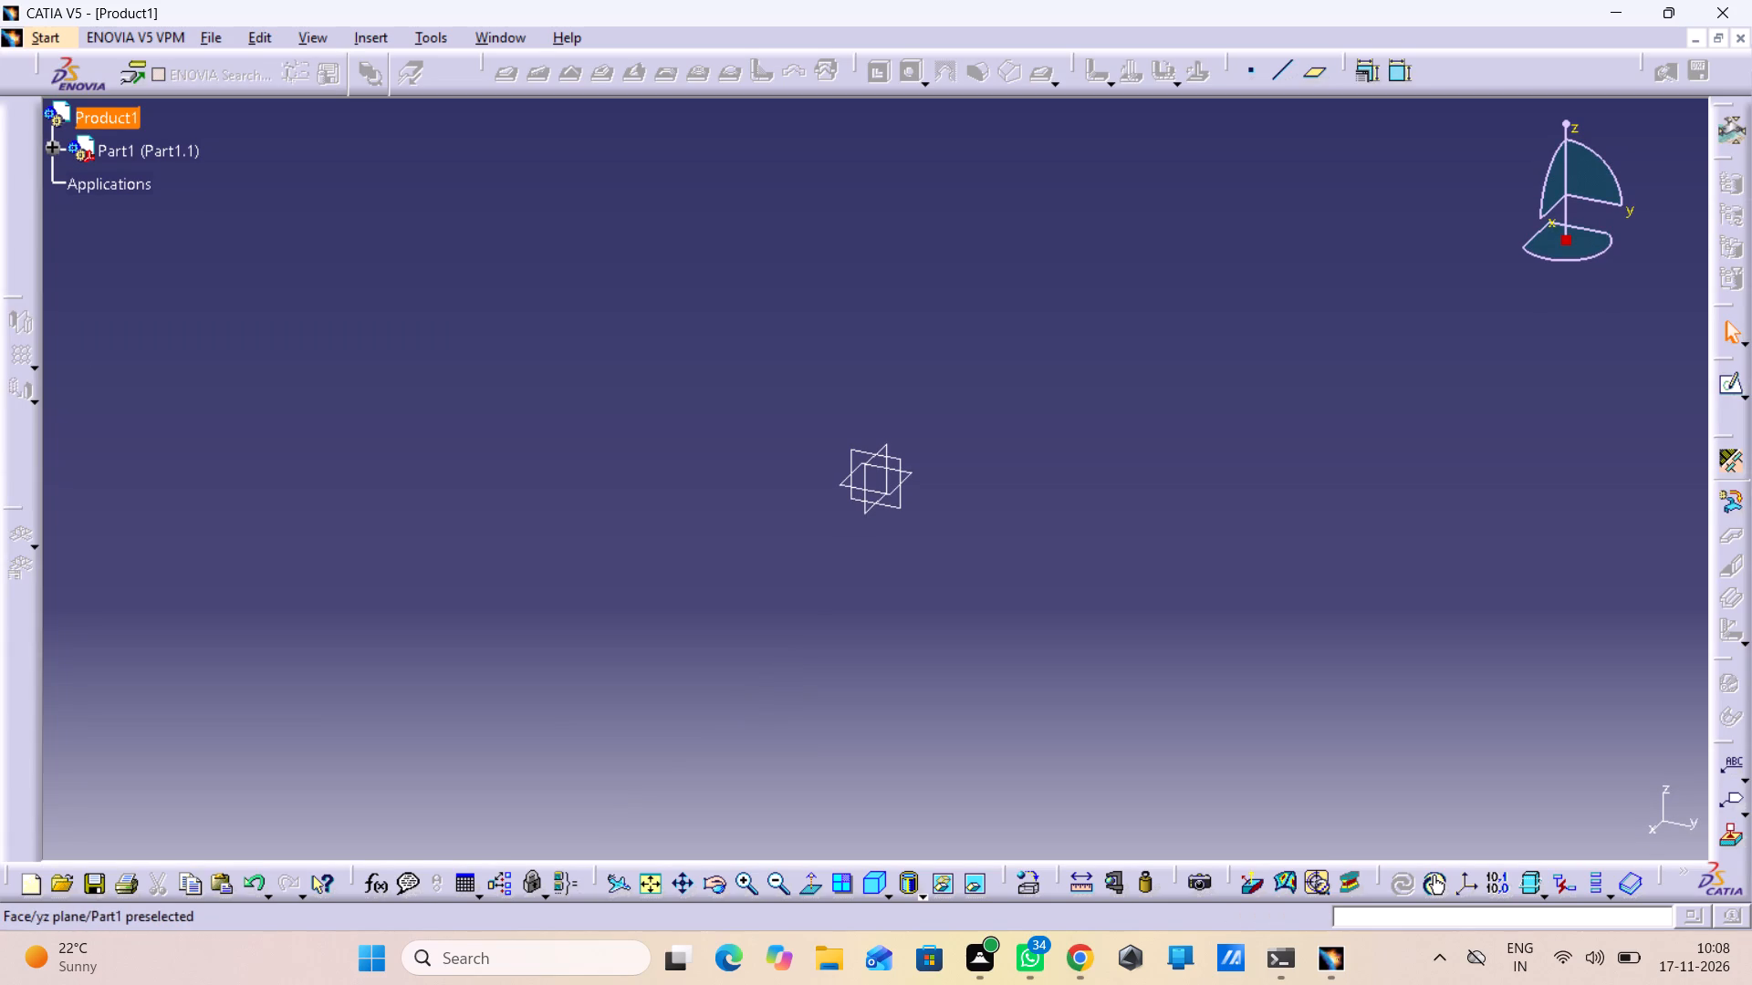
# Open a new sketch on the zx plane.
pyautogui.click(872, 466)
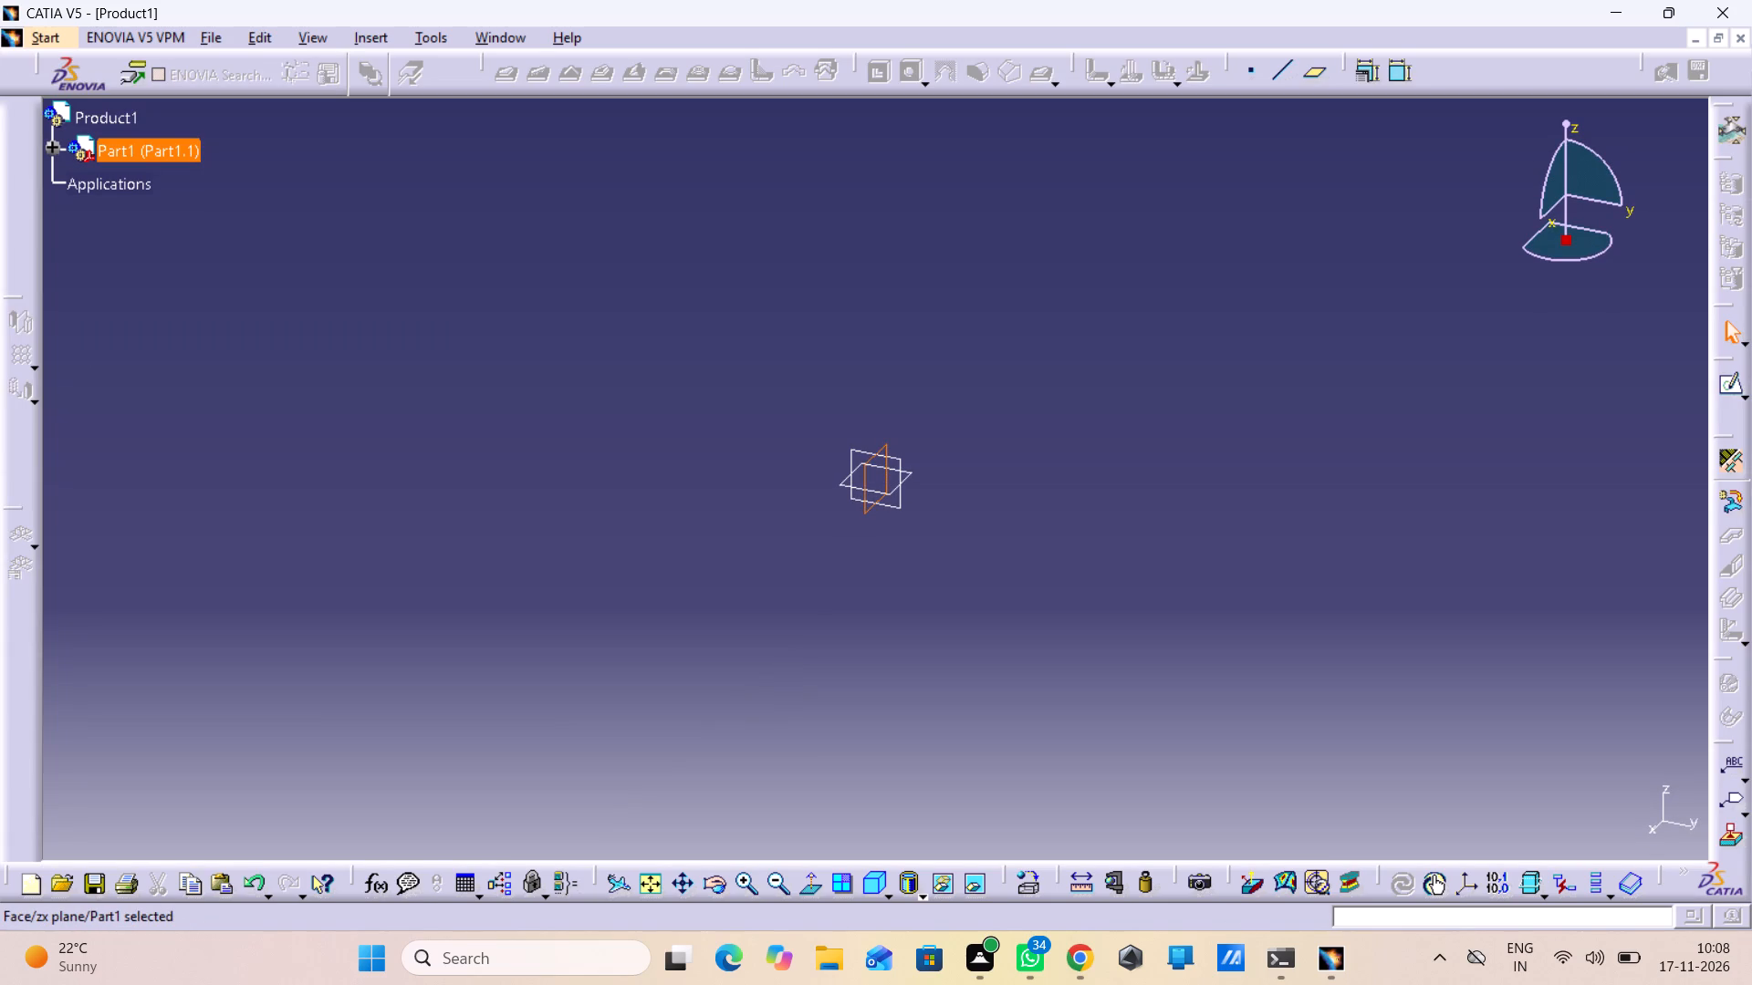
pyautogui.click(1731, 383)
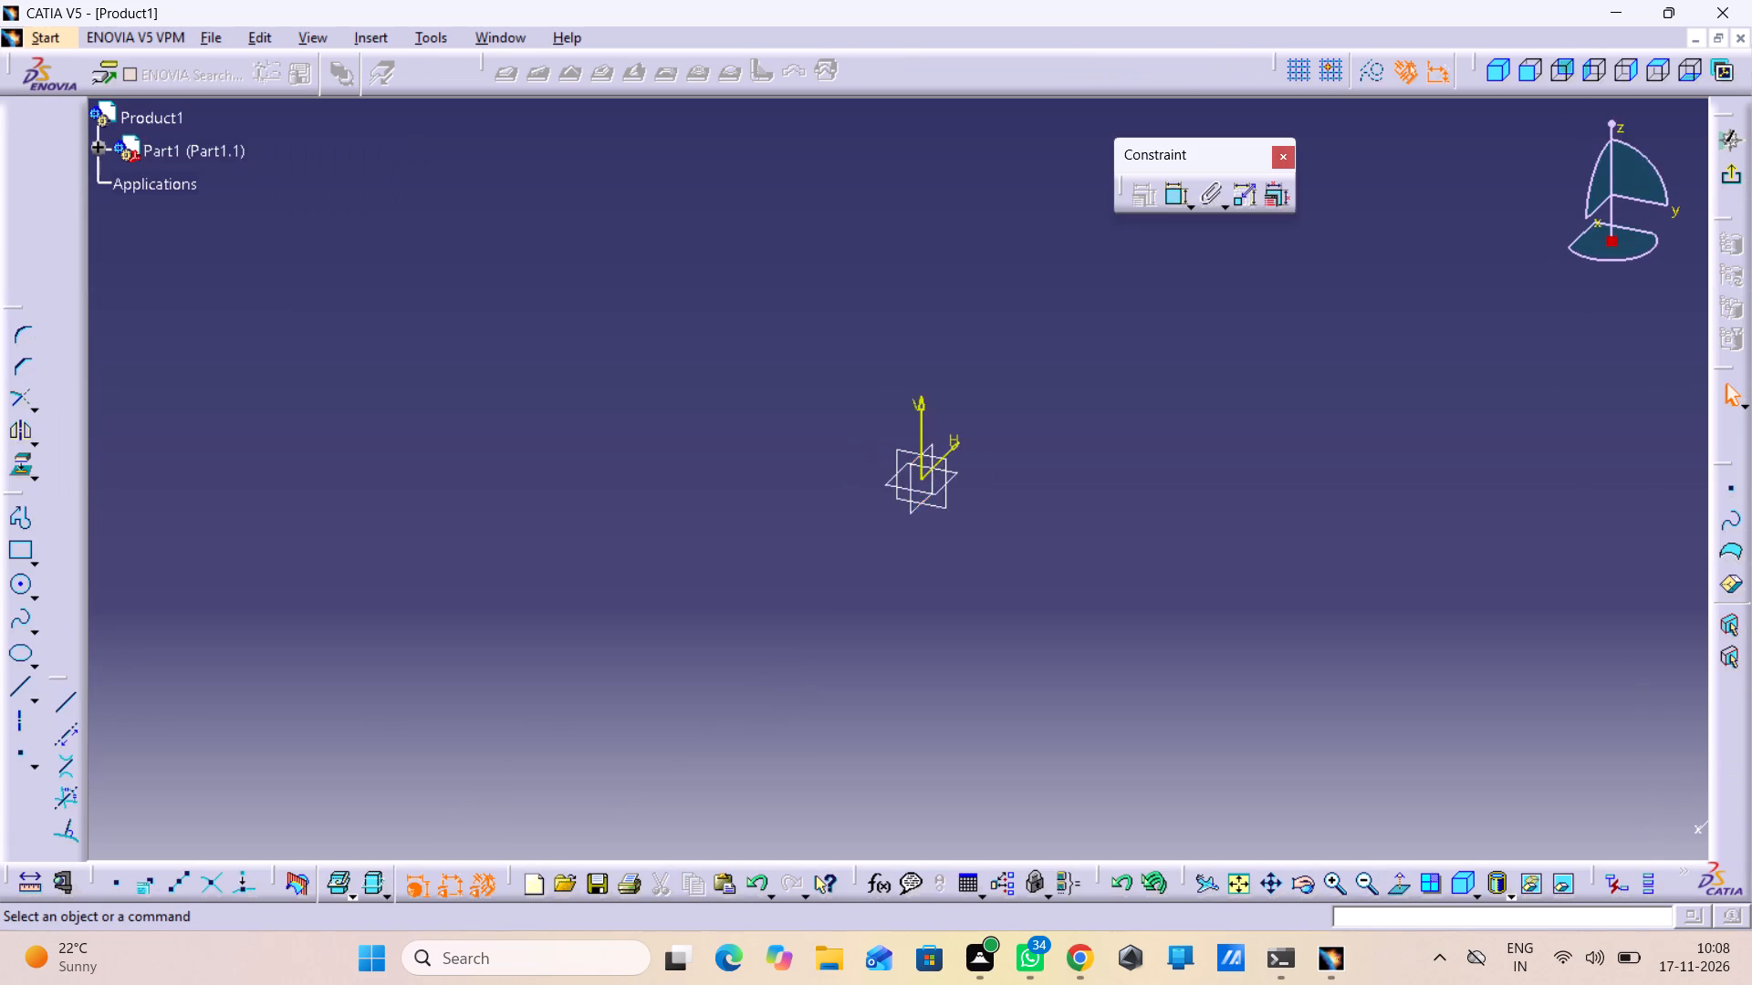
# Detach the set of line-drawing tools from its flyout and dock it with the other sketching tools.
pyautogui.doubleClick(30, 695)
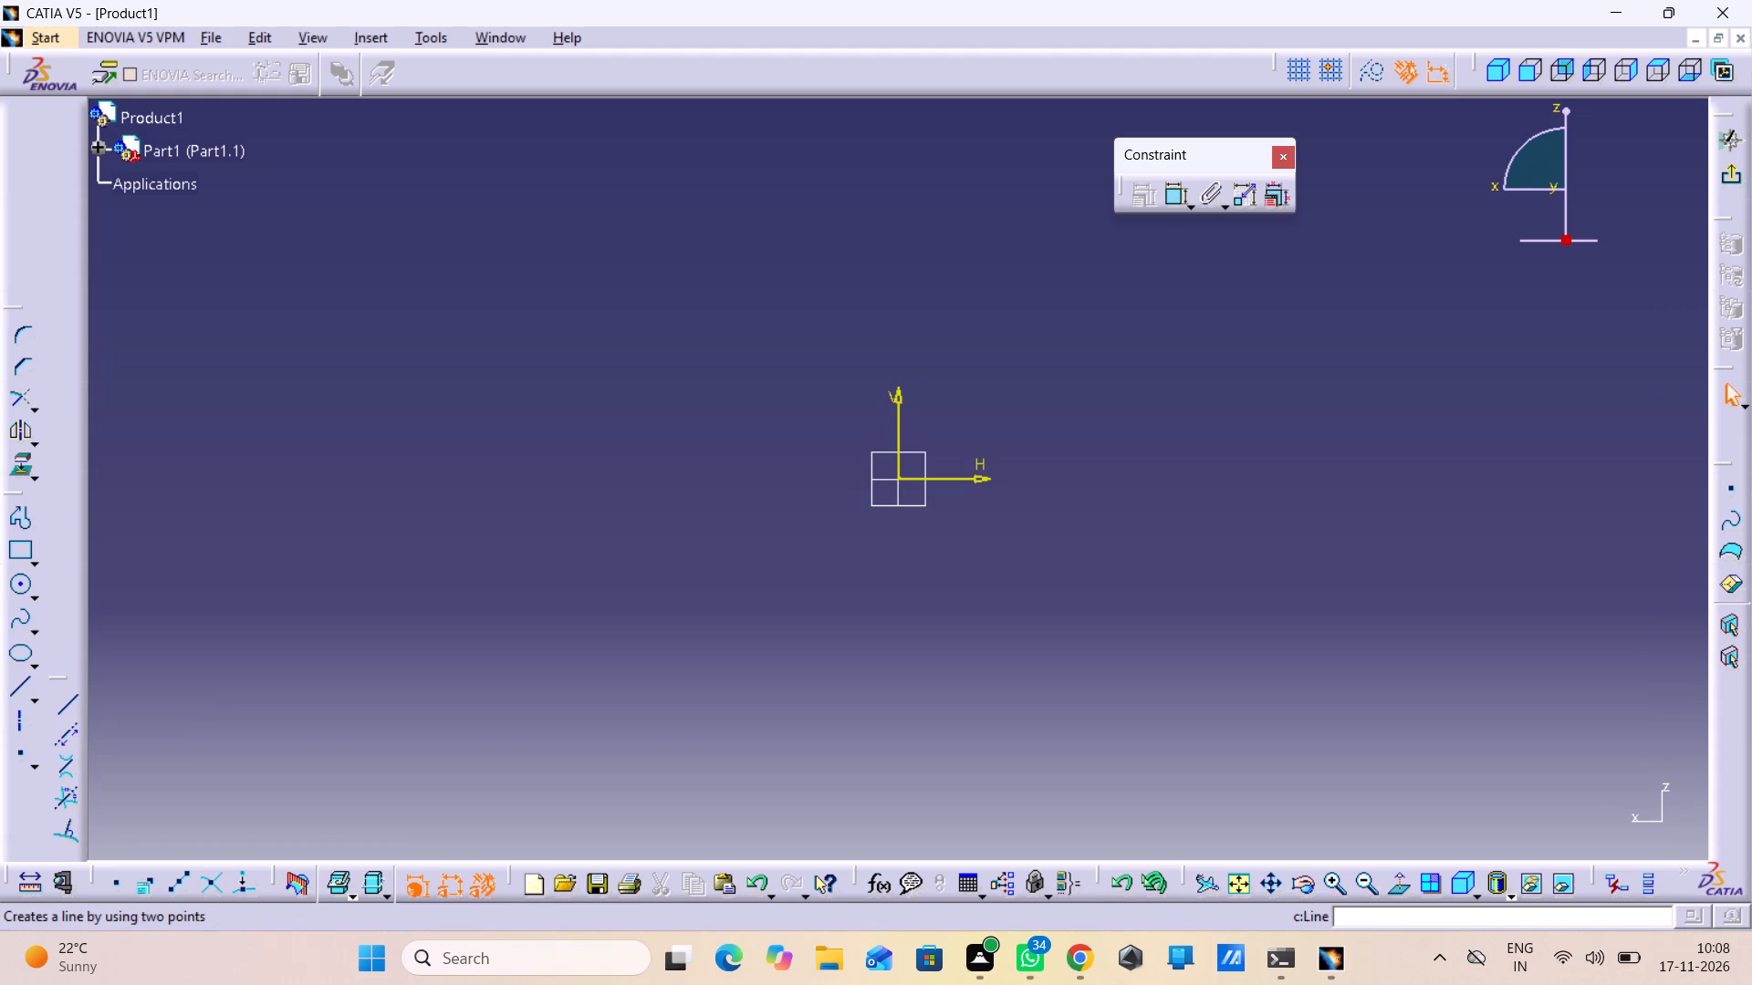
pyautogui.moveTo(63, 672); pyautogui.dragTo(188, 391)
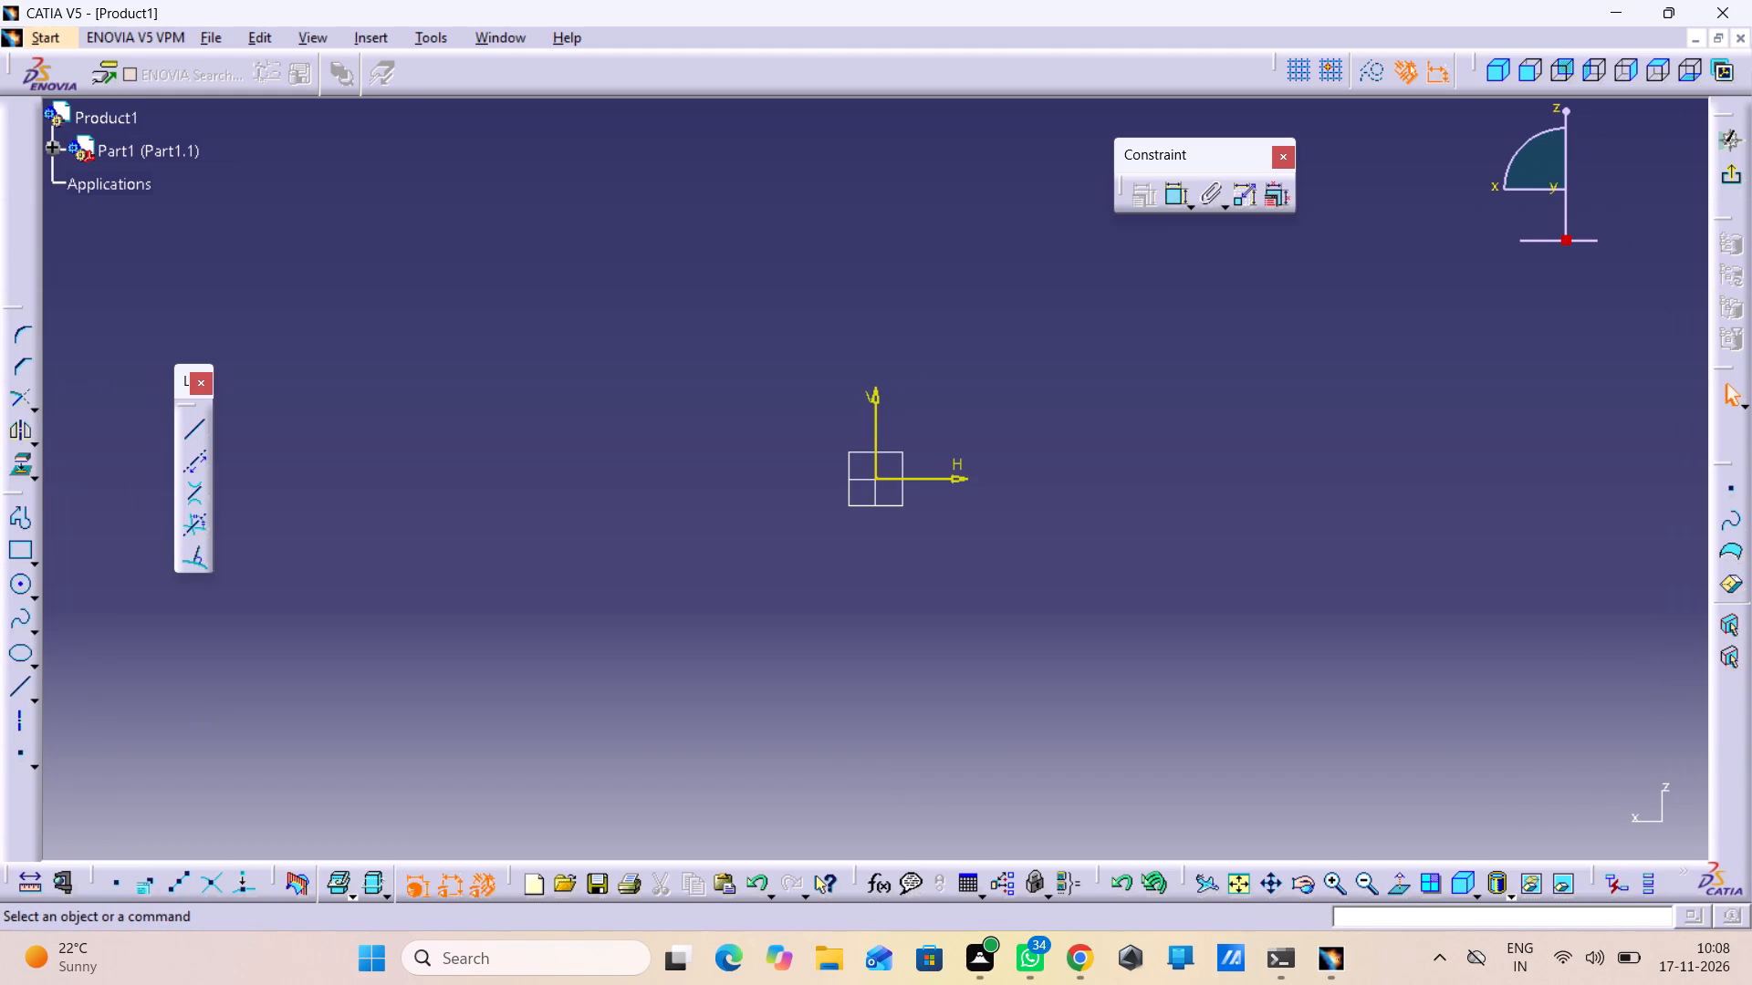
pyautogui.moveTo(194, 368); pyautogui.dragTo(3, 166)
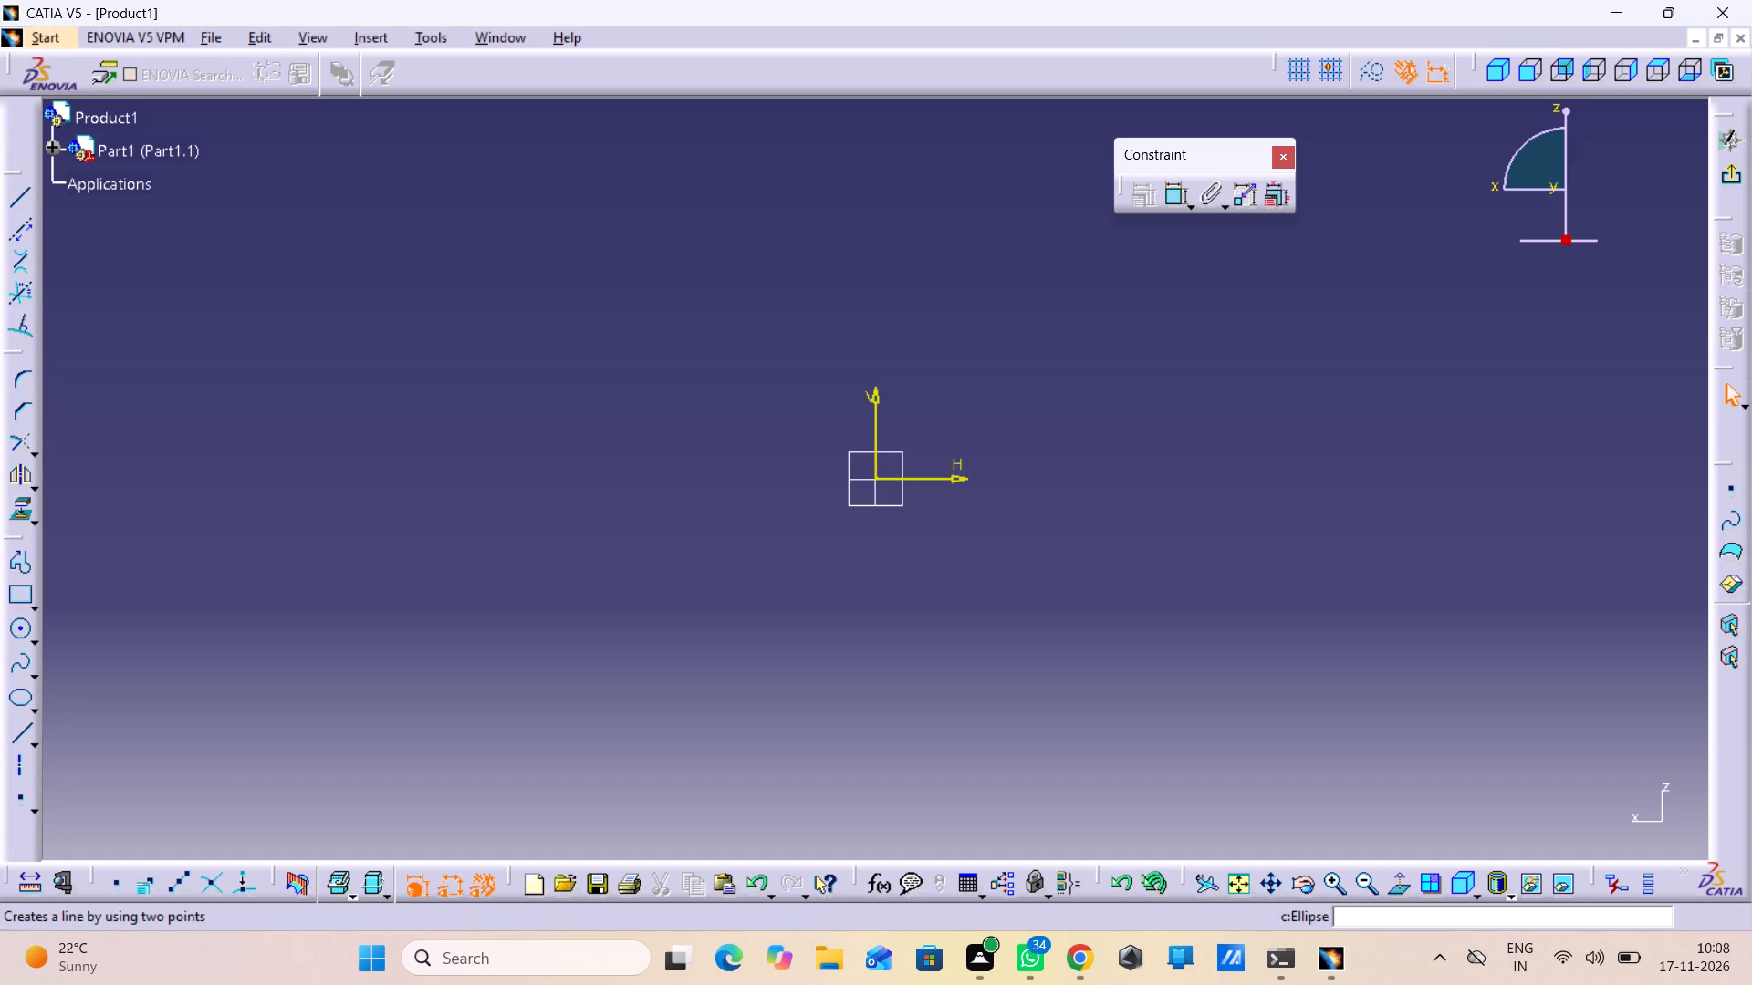
pyautogui.doubleClick(28, 740)
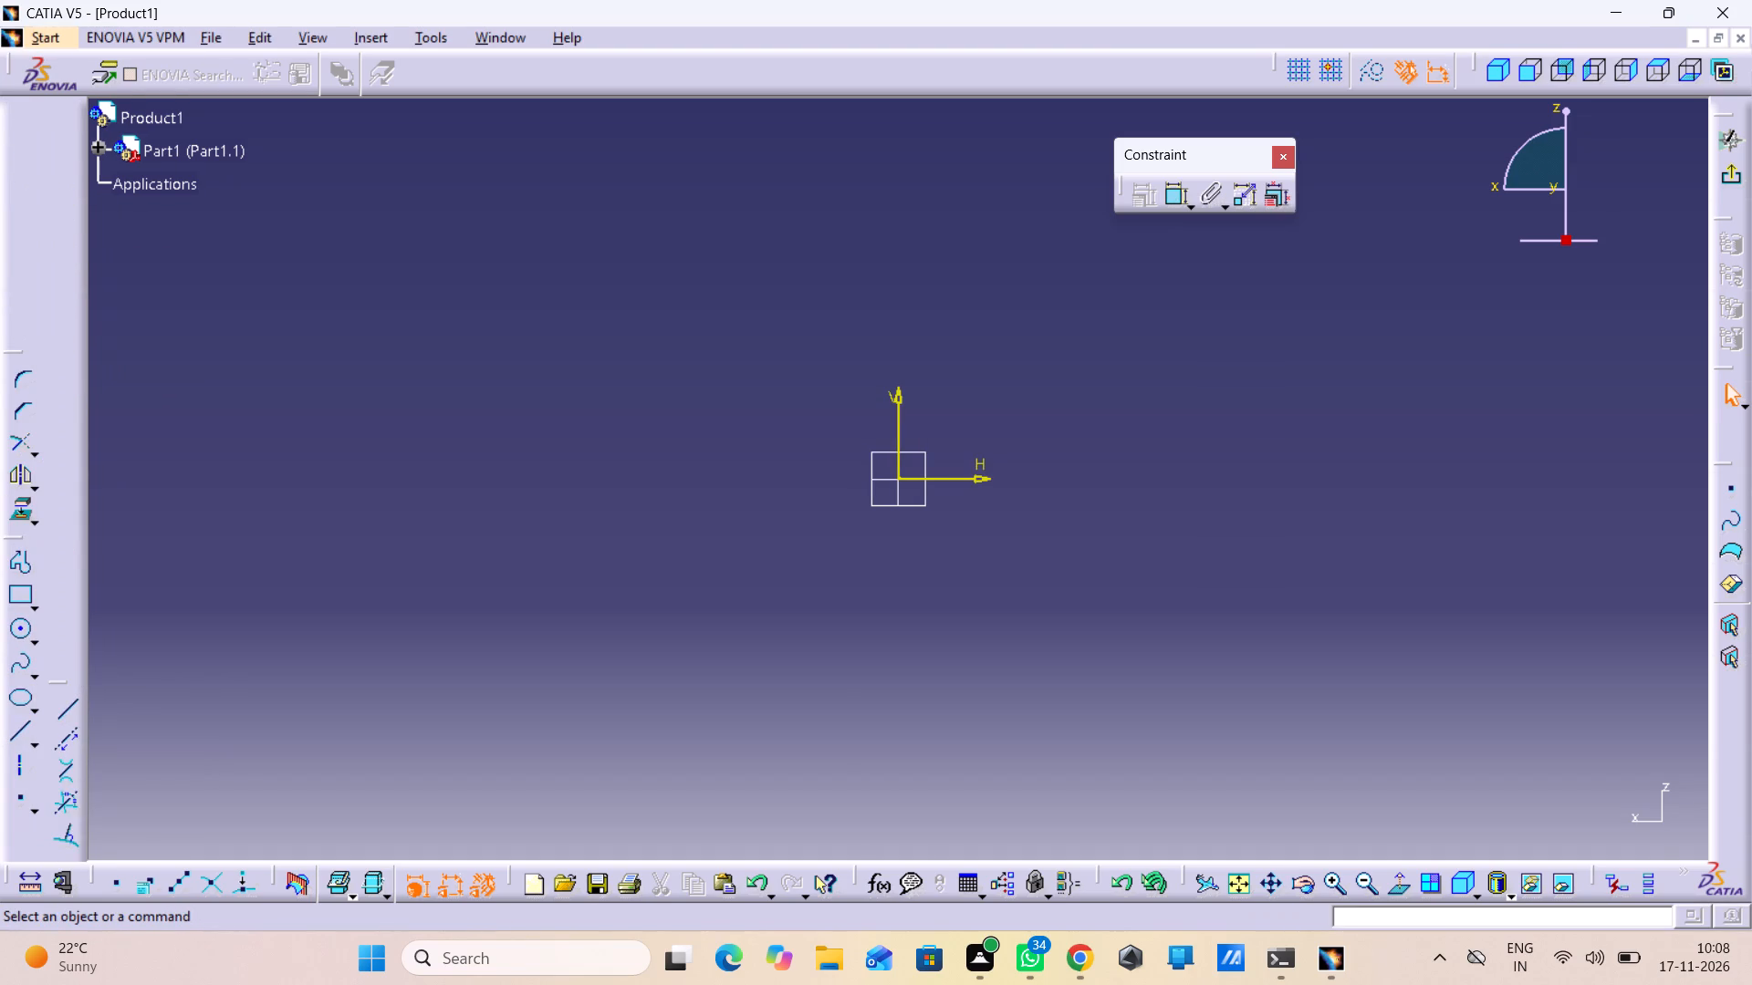
pyautogui.moveTo(57, 682); pyautogui.dragTo(10, 222)
pyautogui.moveTo(10, 222); pyautogui.dragTo(9, 223)
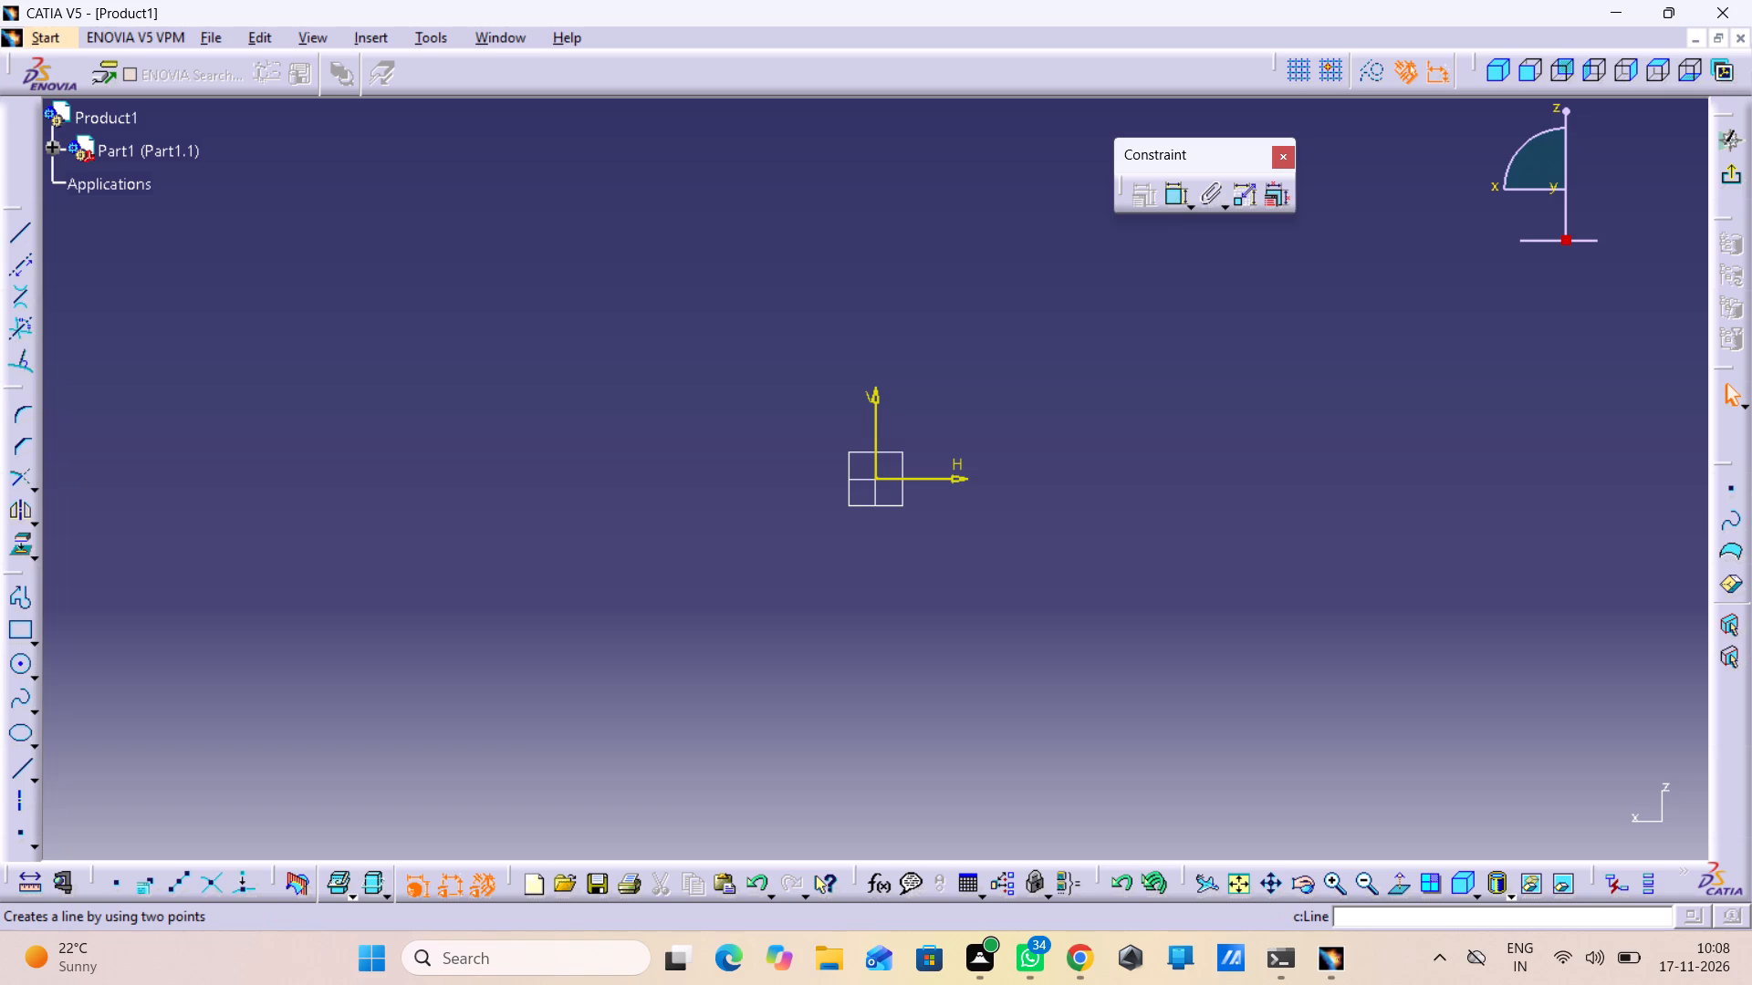
# Sketch a horizontal line along the H axis, starting about 46 mm from the origin, and exit the sketch.
pyautogui.doubleClick(6, 770)
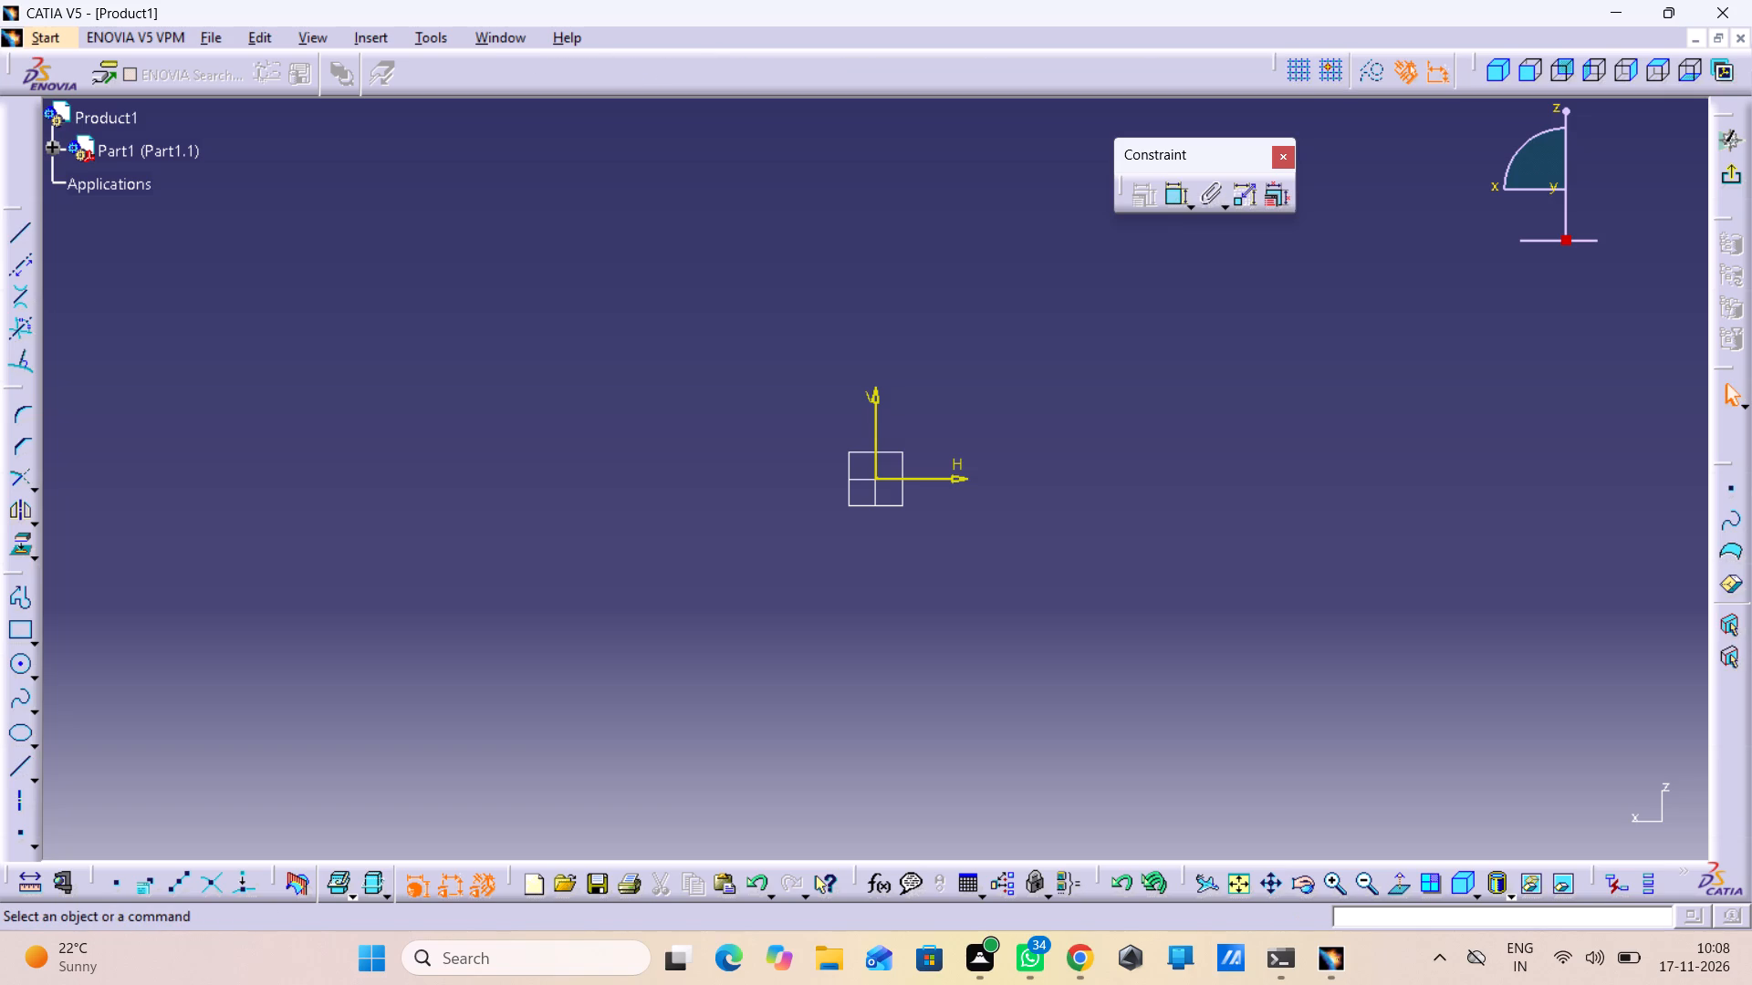
pyautogui.click(22, 755)
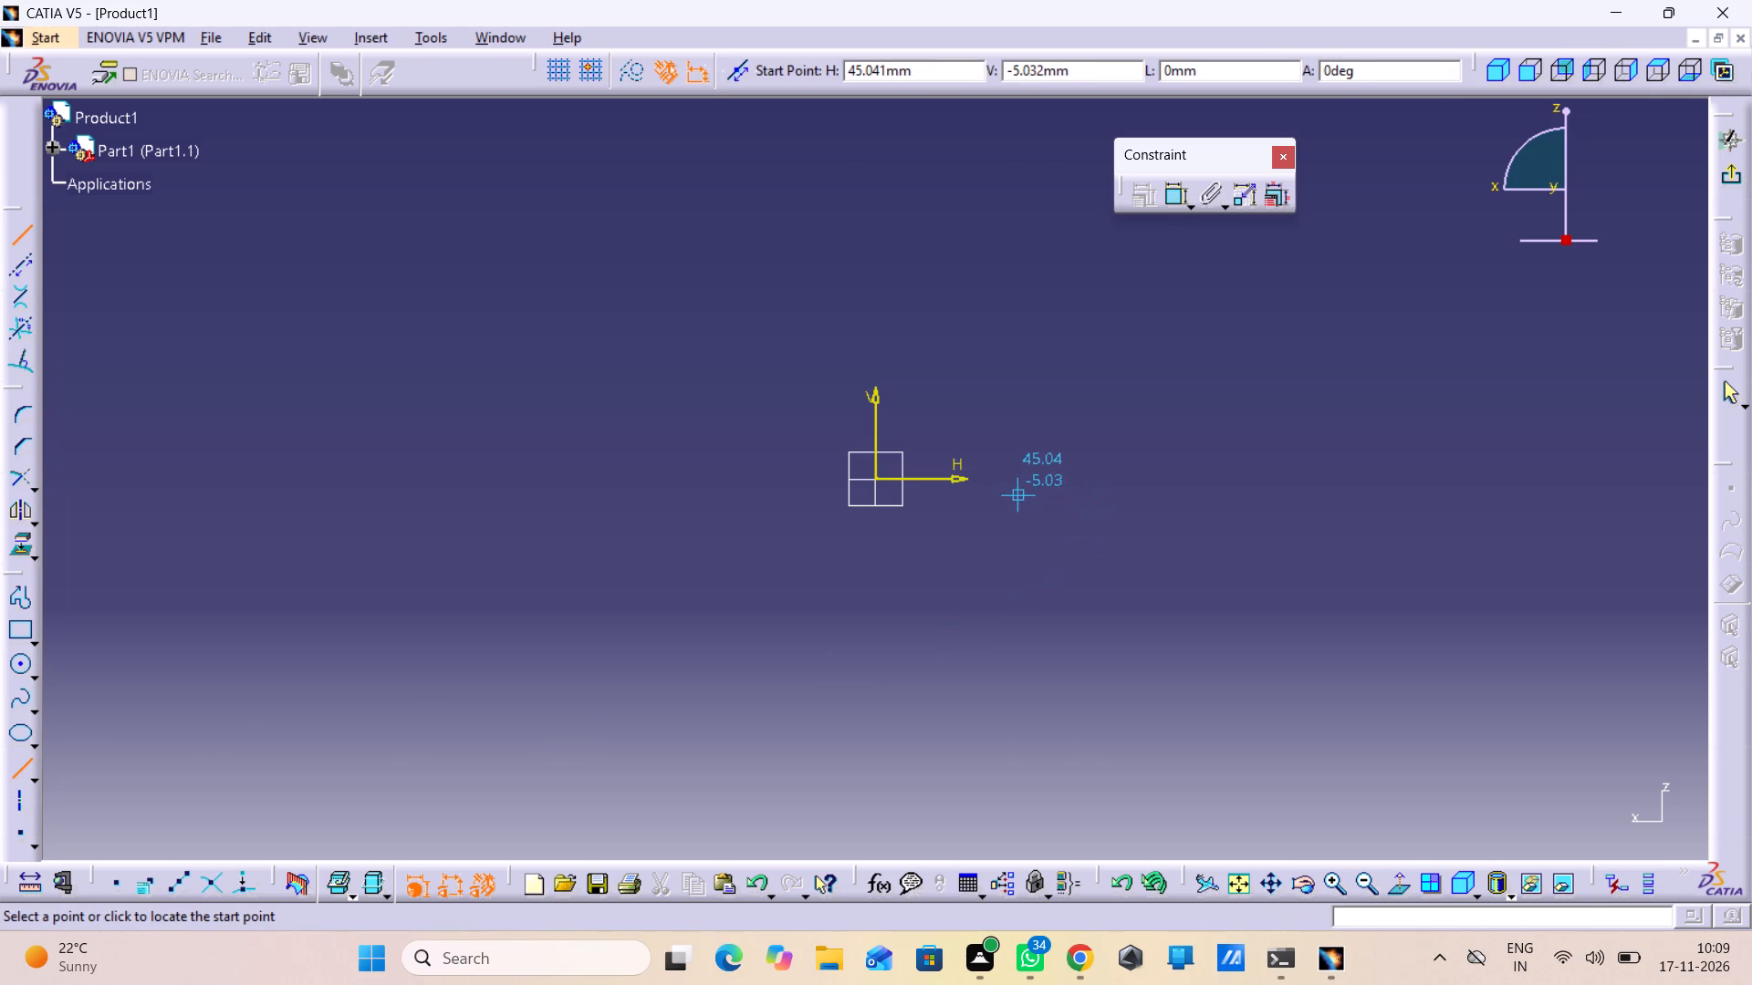
pyautogui.moveTo(1019, 477); pyautogui.dragTo(1049, 485)
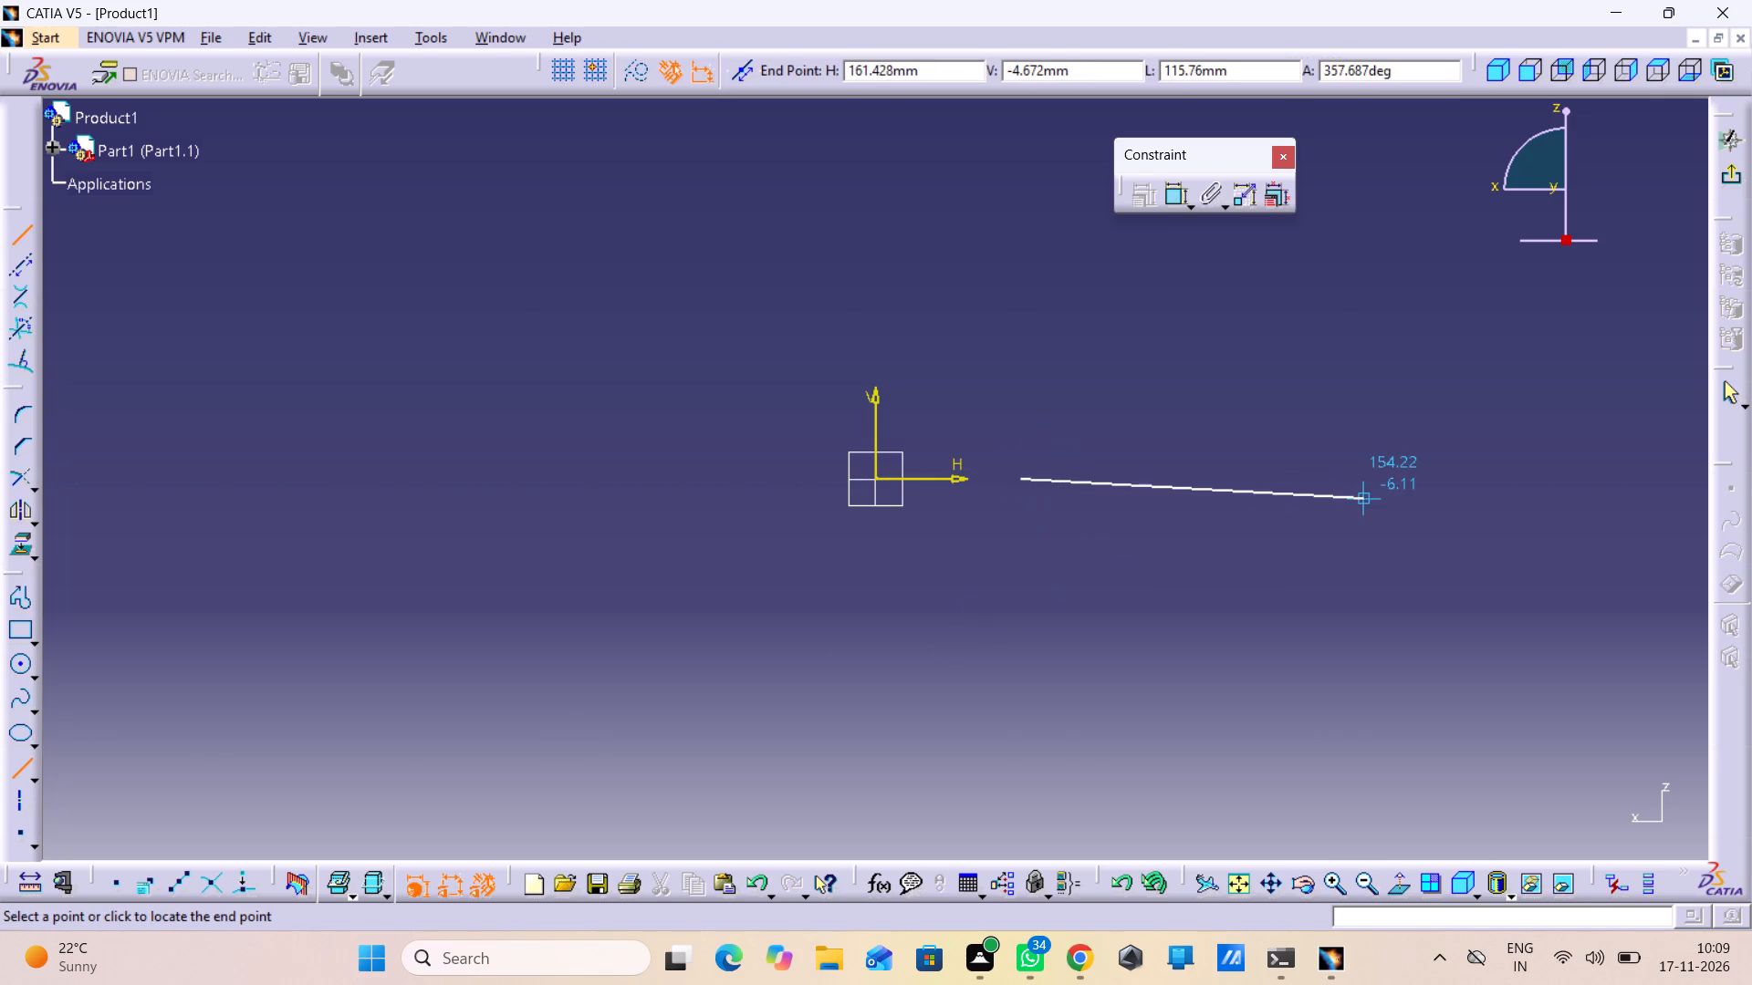
pyautogui.click(1390, 480)
pyautogui.click(1591, 584)
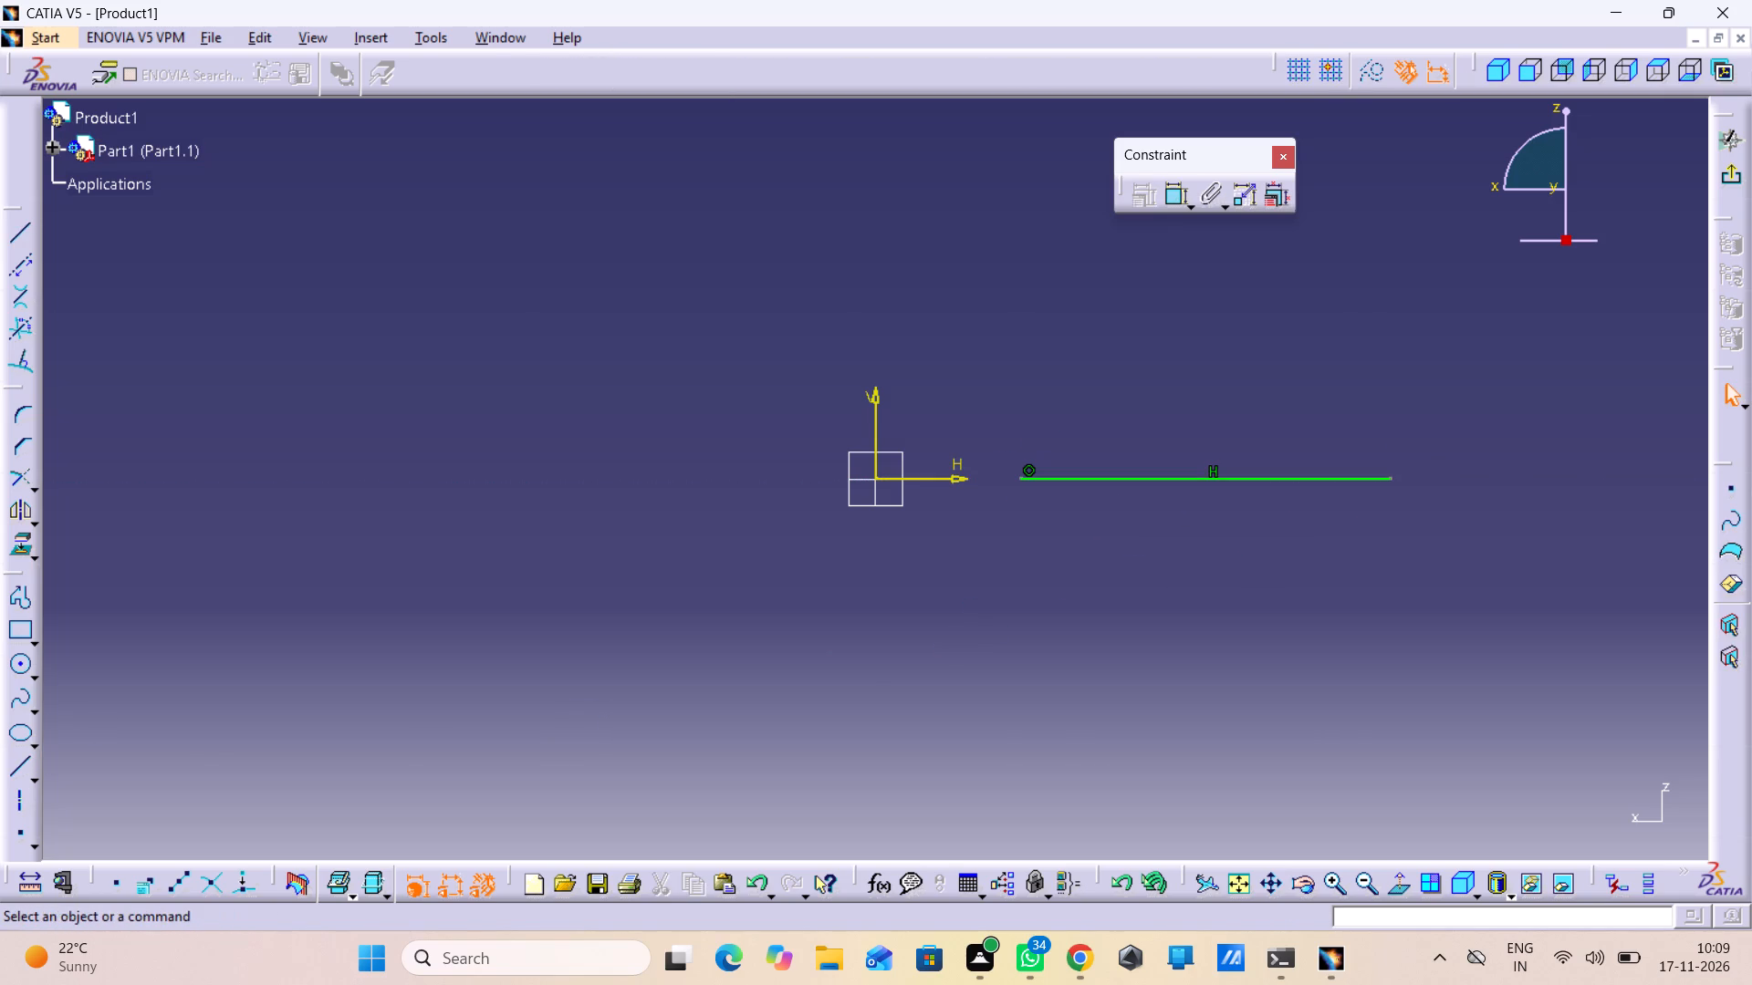
pyautogui.click(1740, 189)
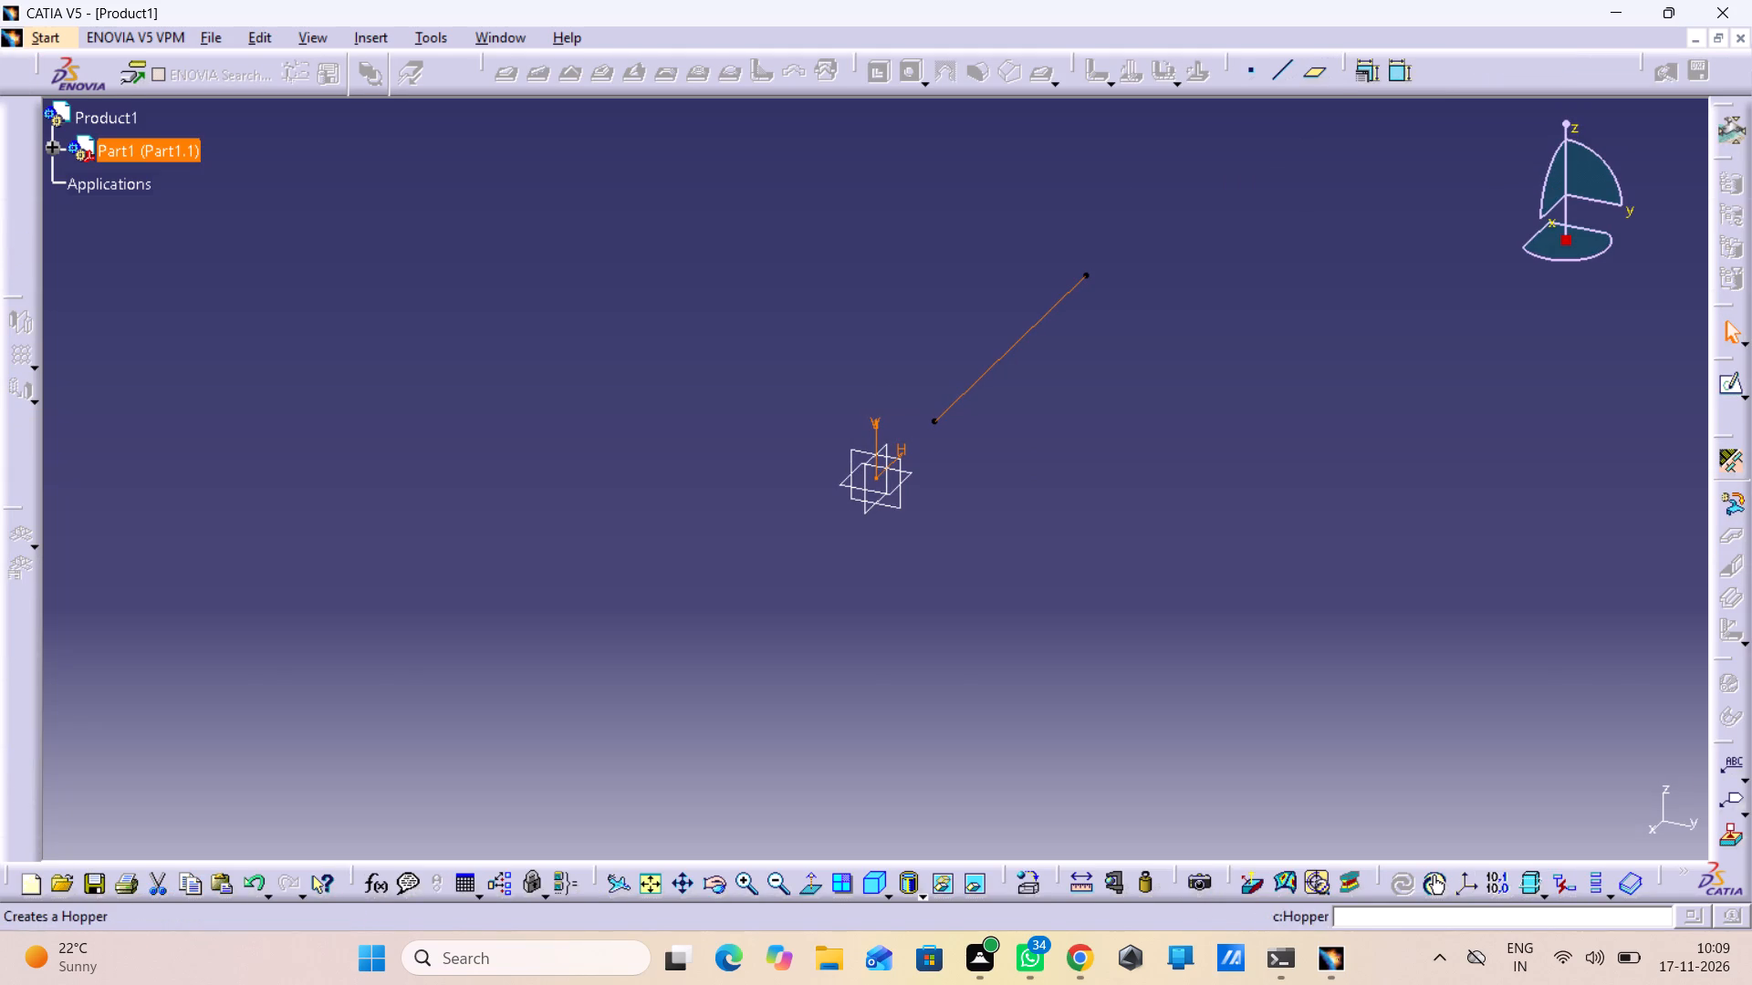
# Define the sheet metal parameters with 2 mm thickness and 4 mm default bend radius.
pyautogui.click(1725, 463)
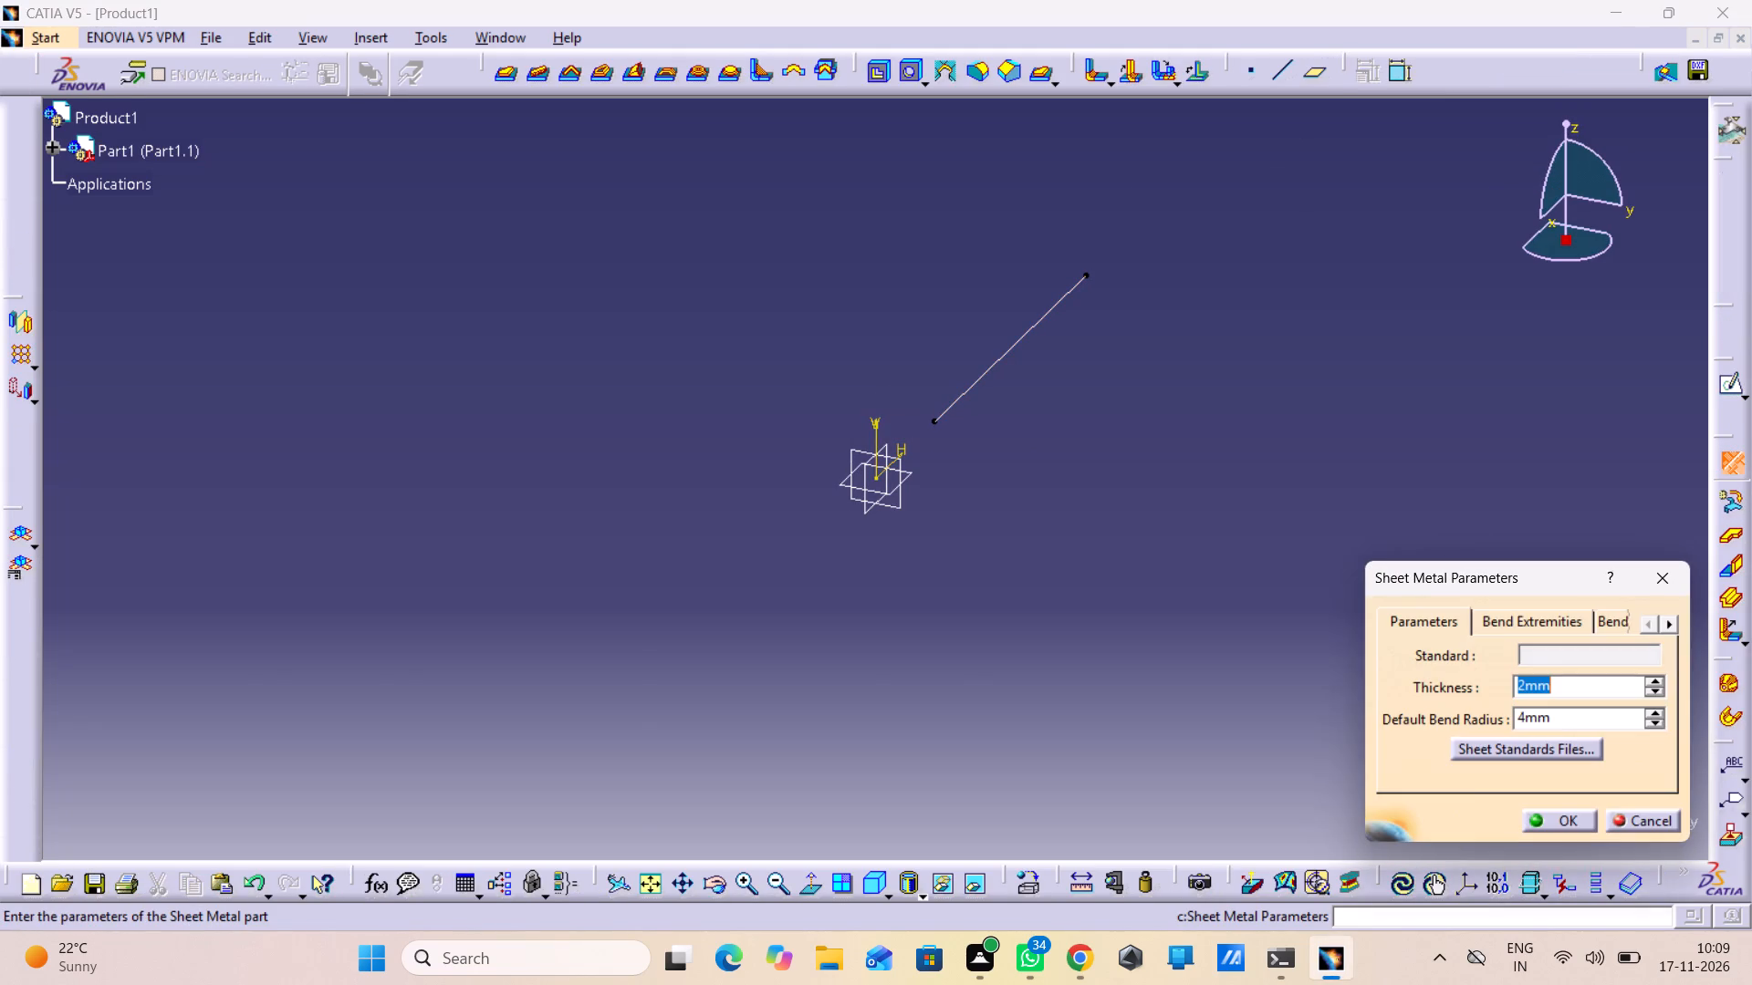
pyautogui.click(1557, 814)
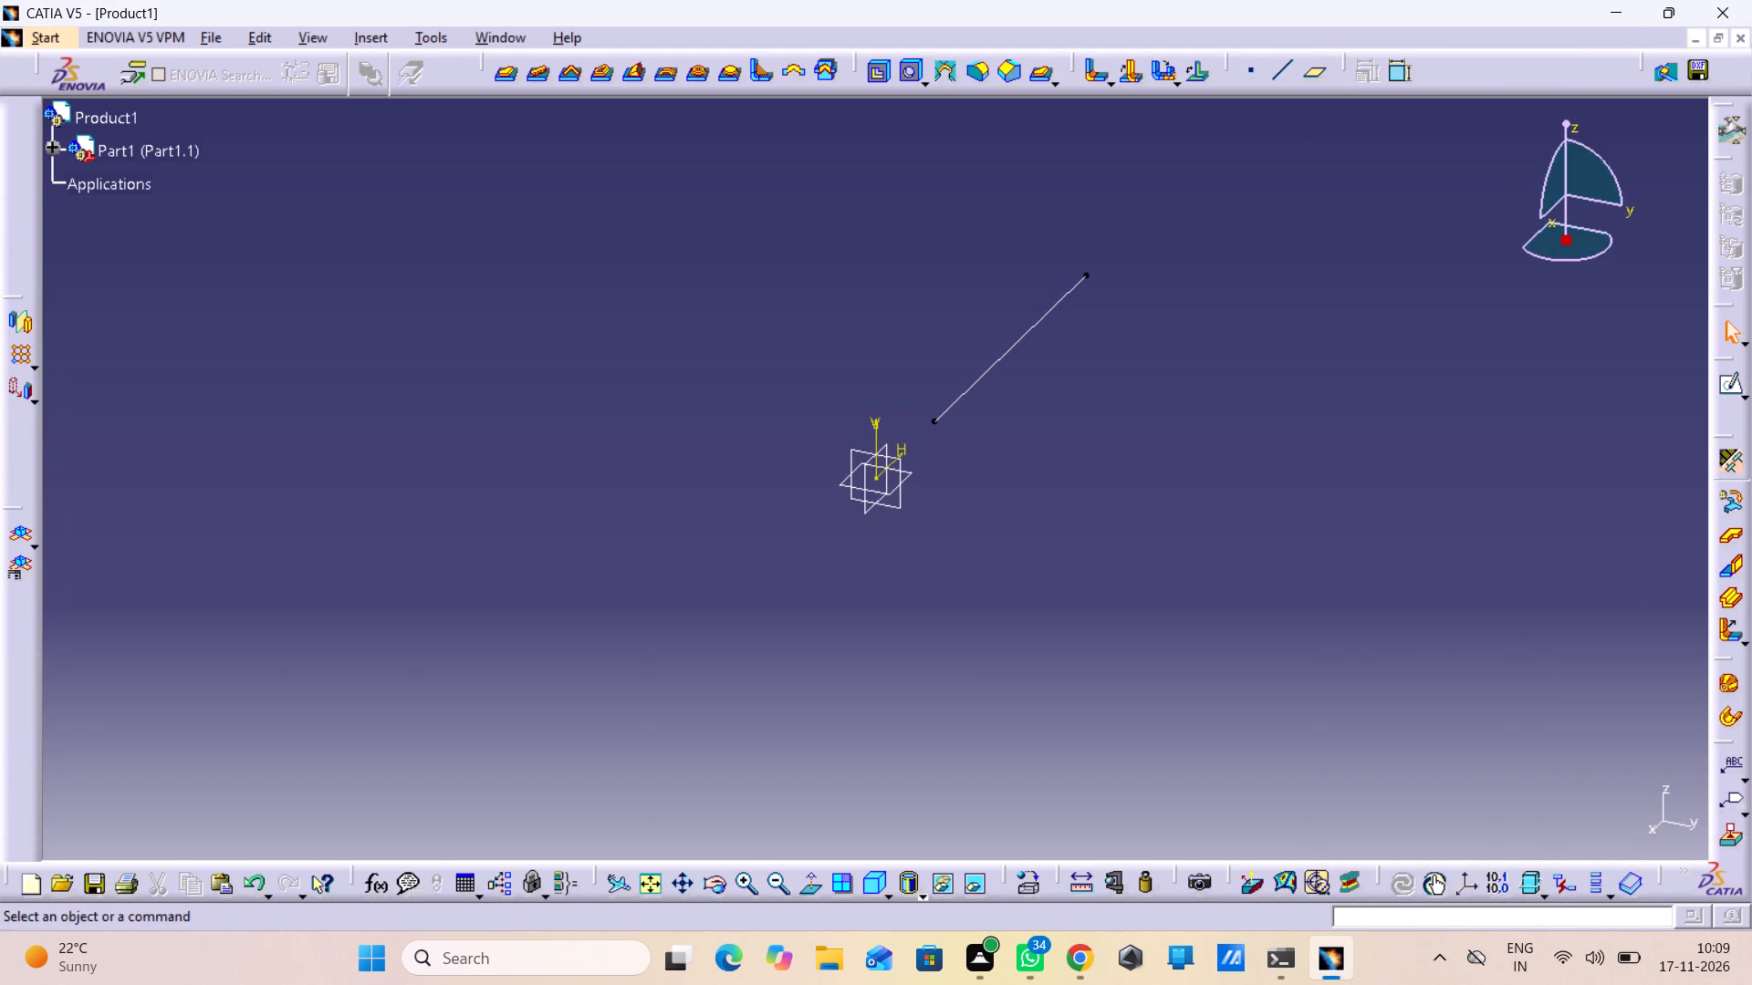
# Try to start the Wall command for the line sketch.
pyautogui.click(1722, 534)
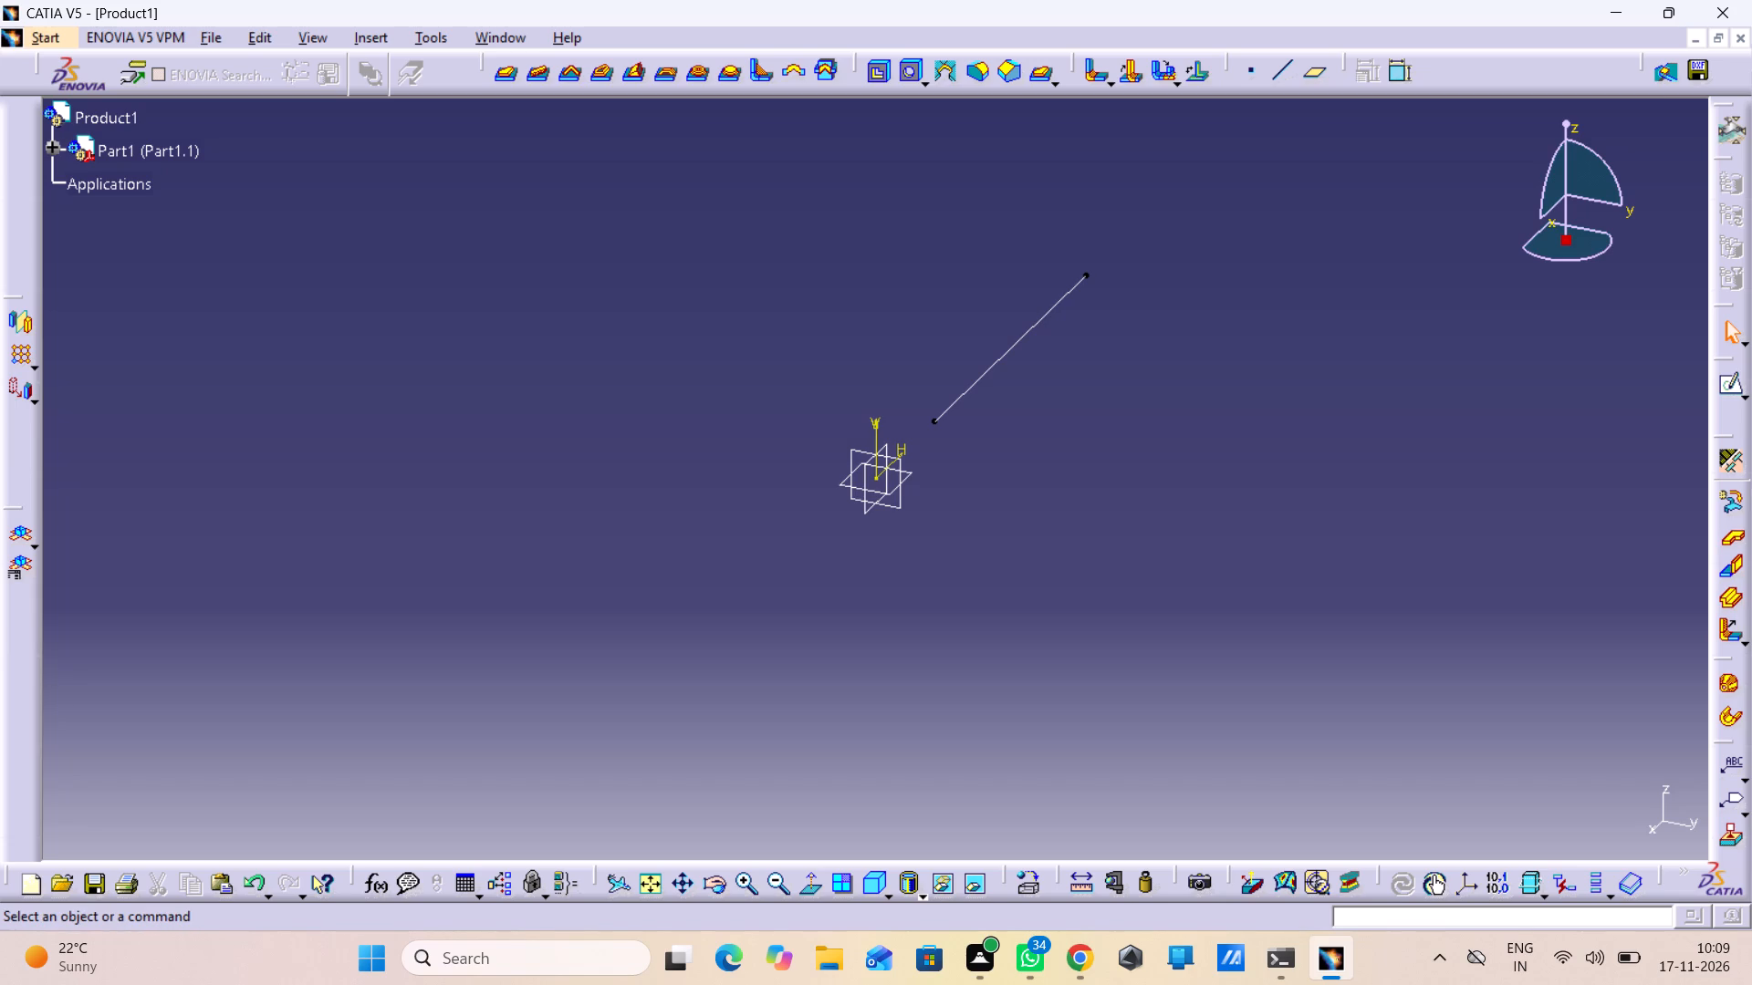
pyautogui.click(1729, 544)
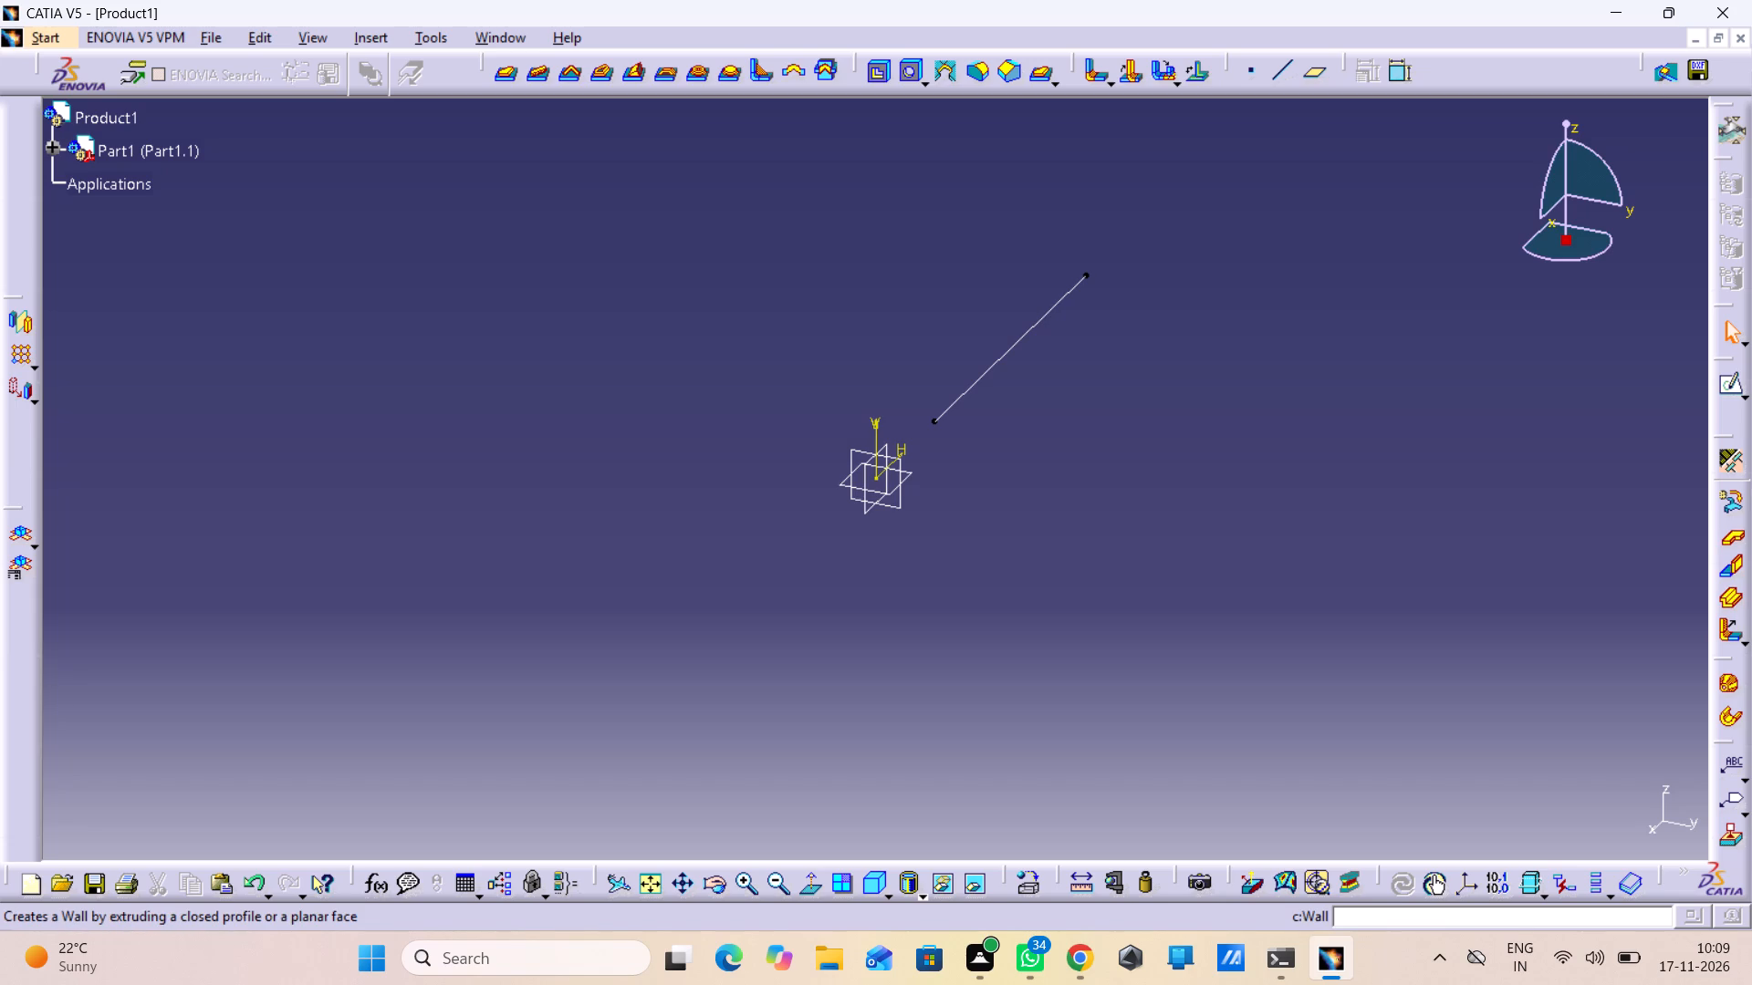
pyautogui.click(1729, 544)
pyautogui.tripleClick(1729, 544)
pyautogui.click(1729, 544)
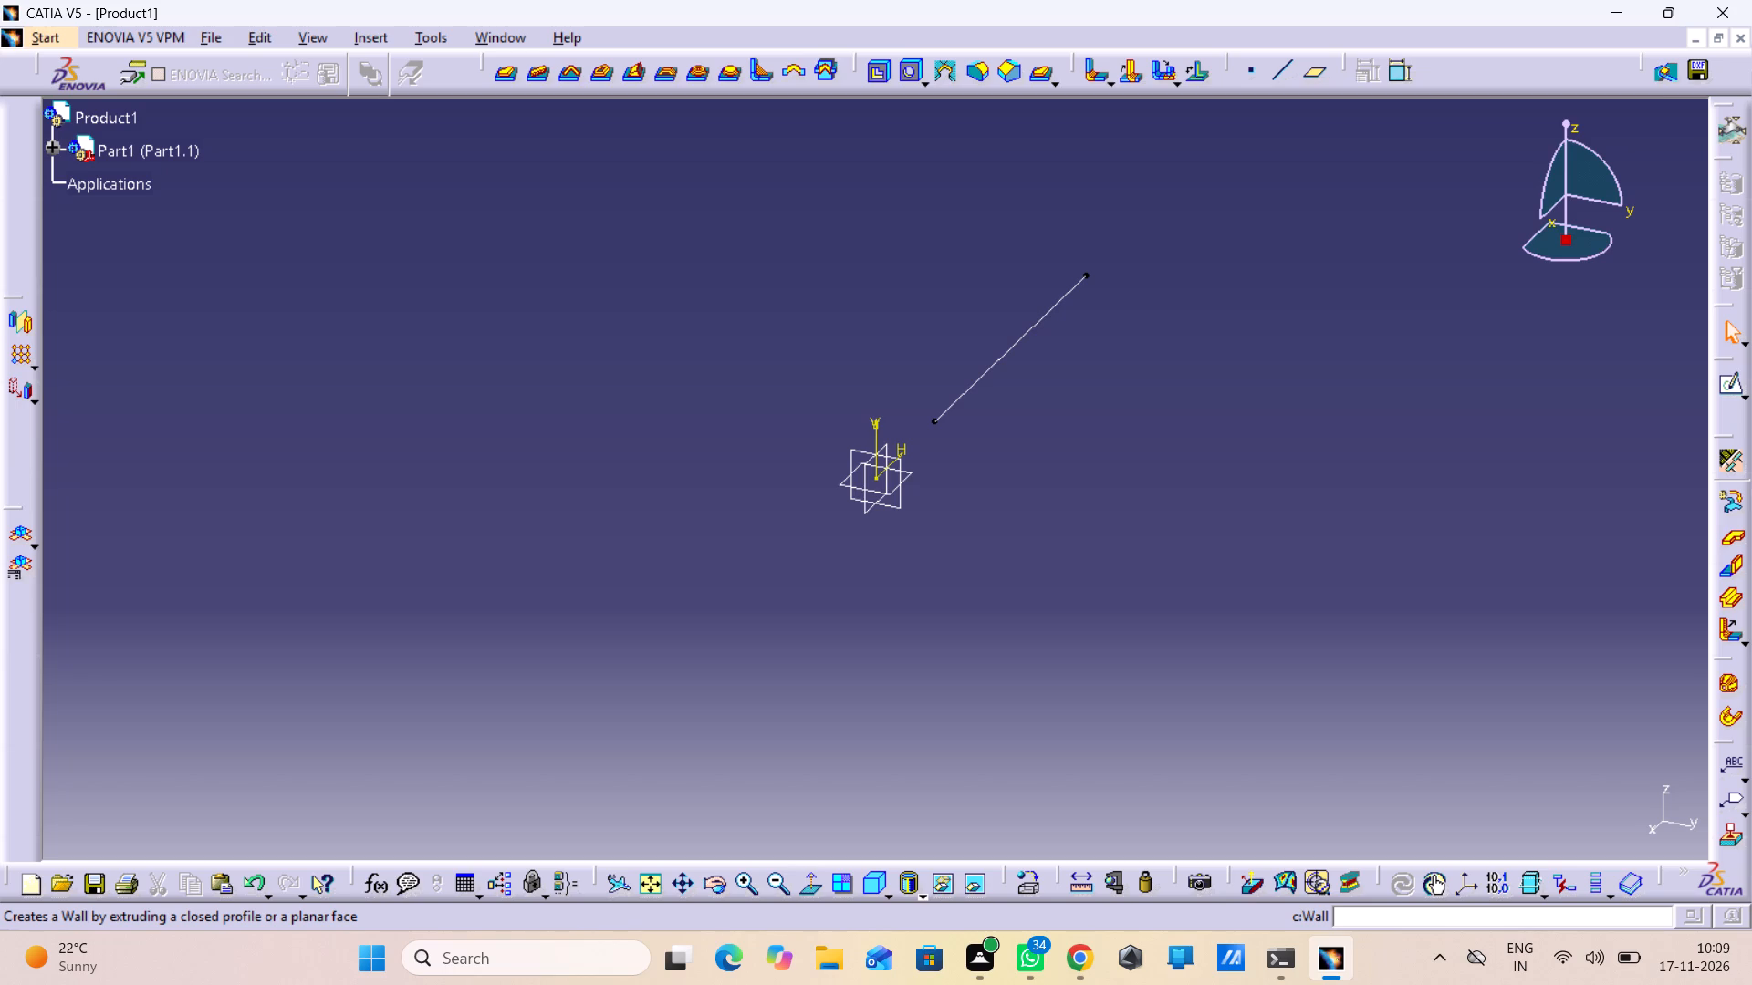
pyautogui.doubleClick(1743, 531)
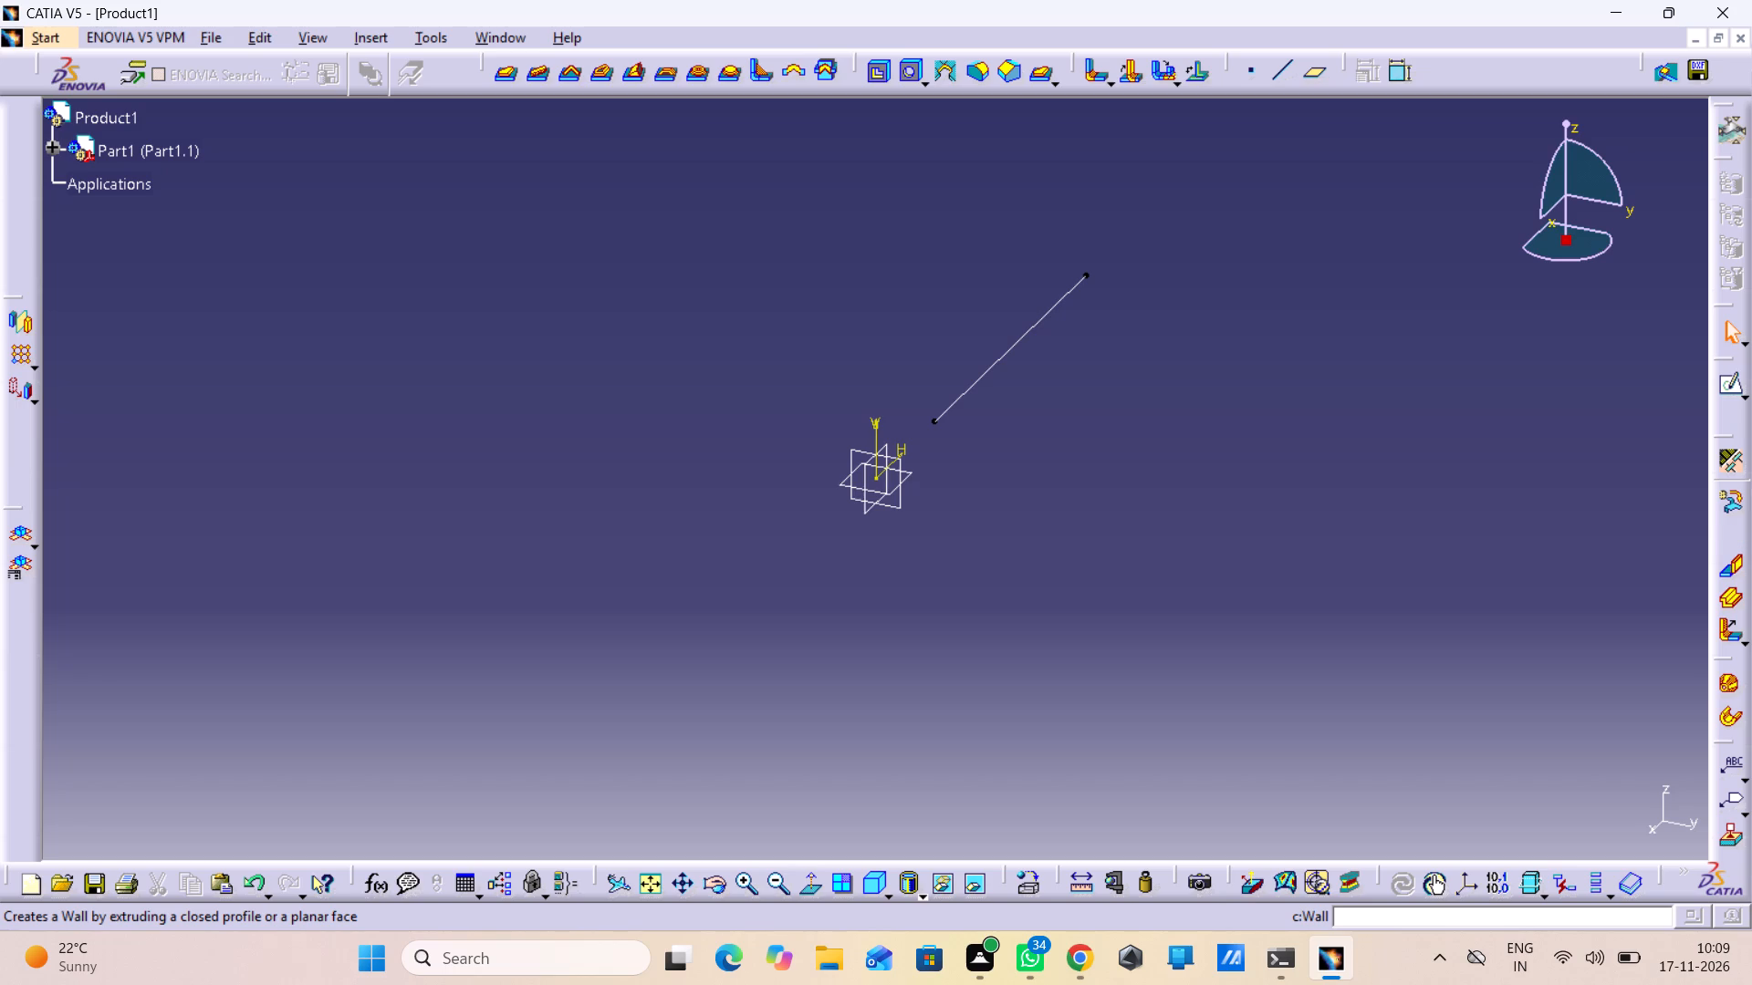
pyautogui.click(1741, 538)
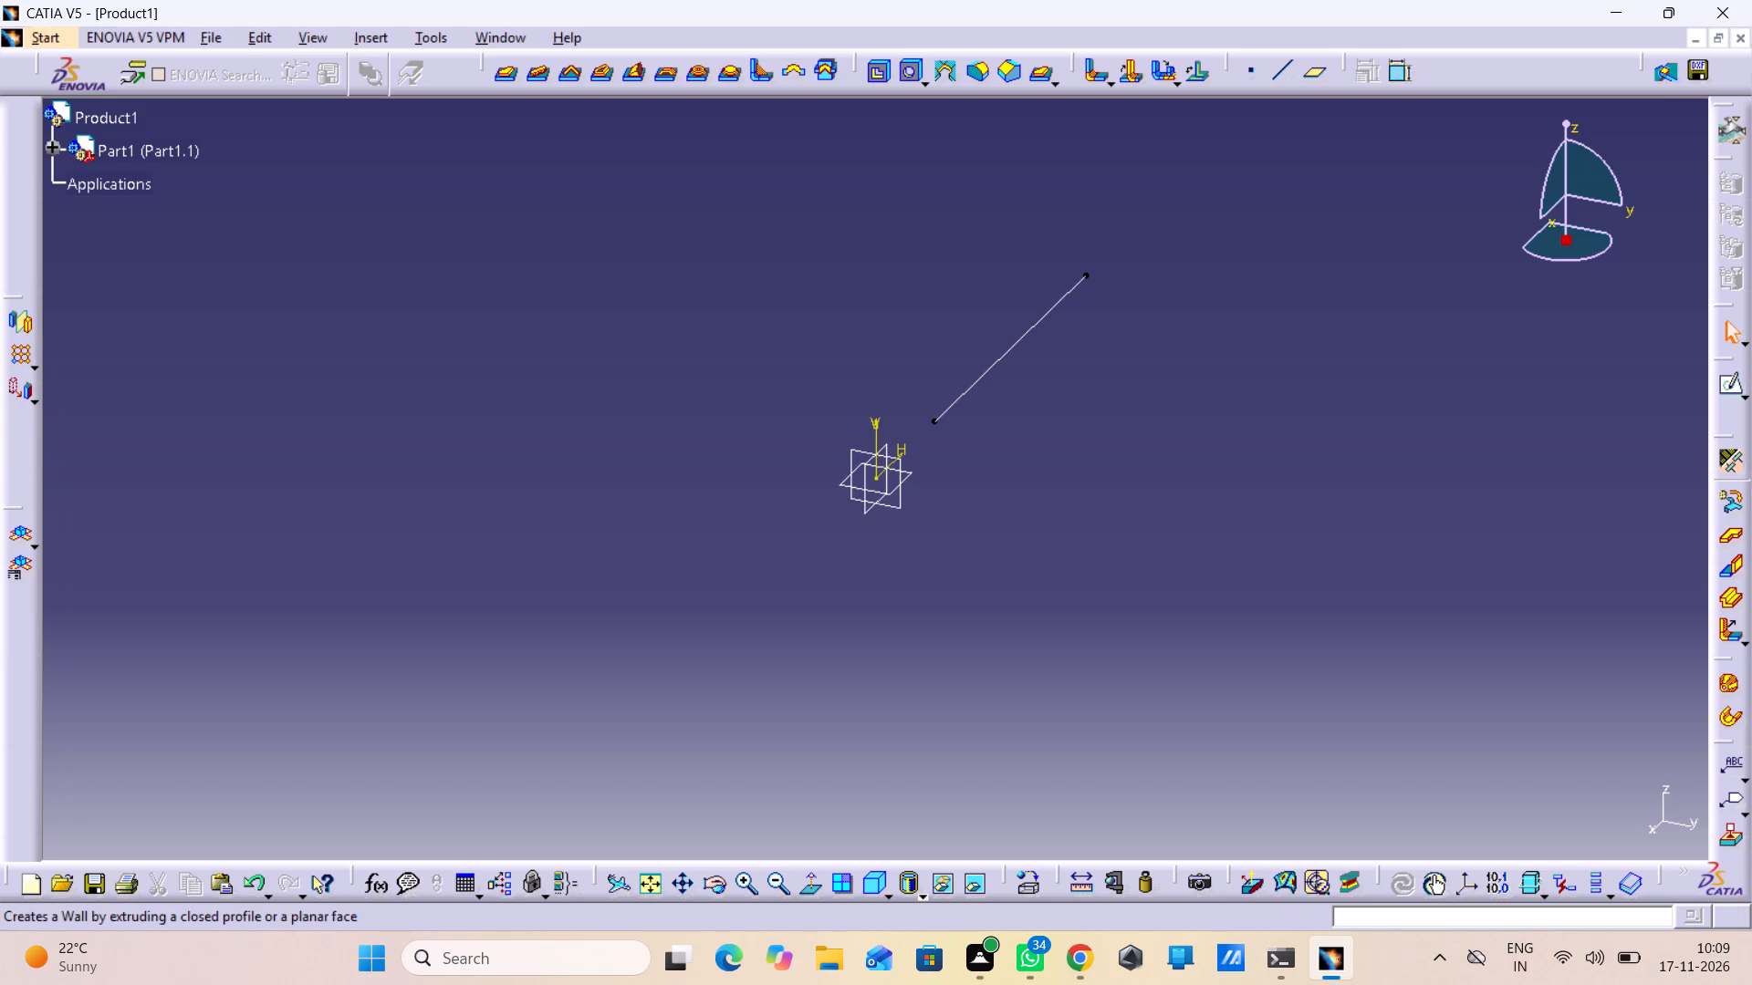
# Reopen the line sketch, make the line's start point coincident with the origin, and exit the sketch.
pyautogui.doubleClick(1028, 329)
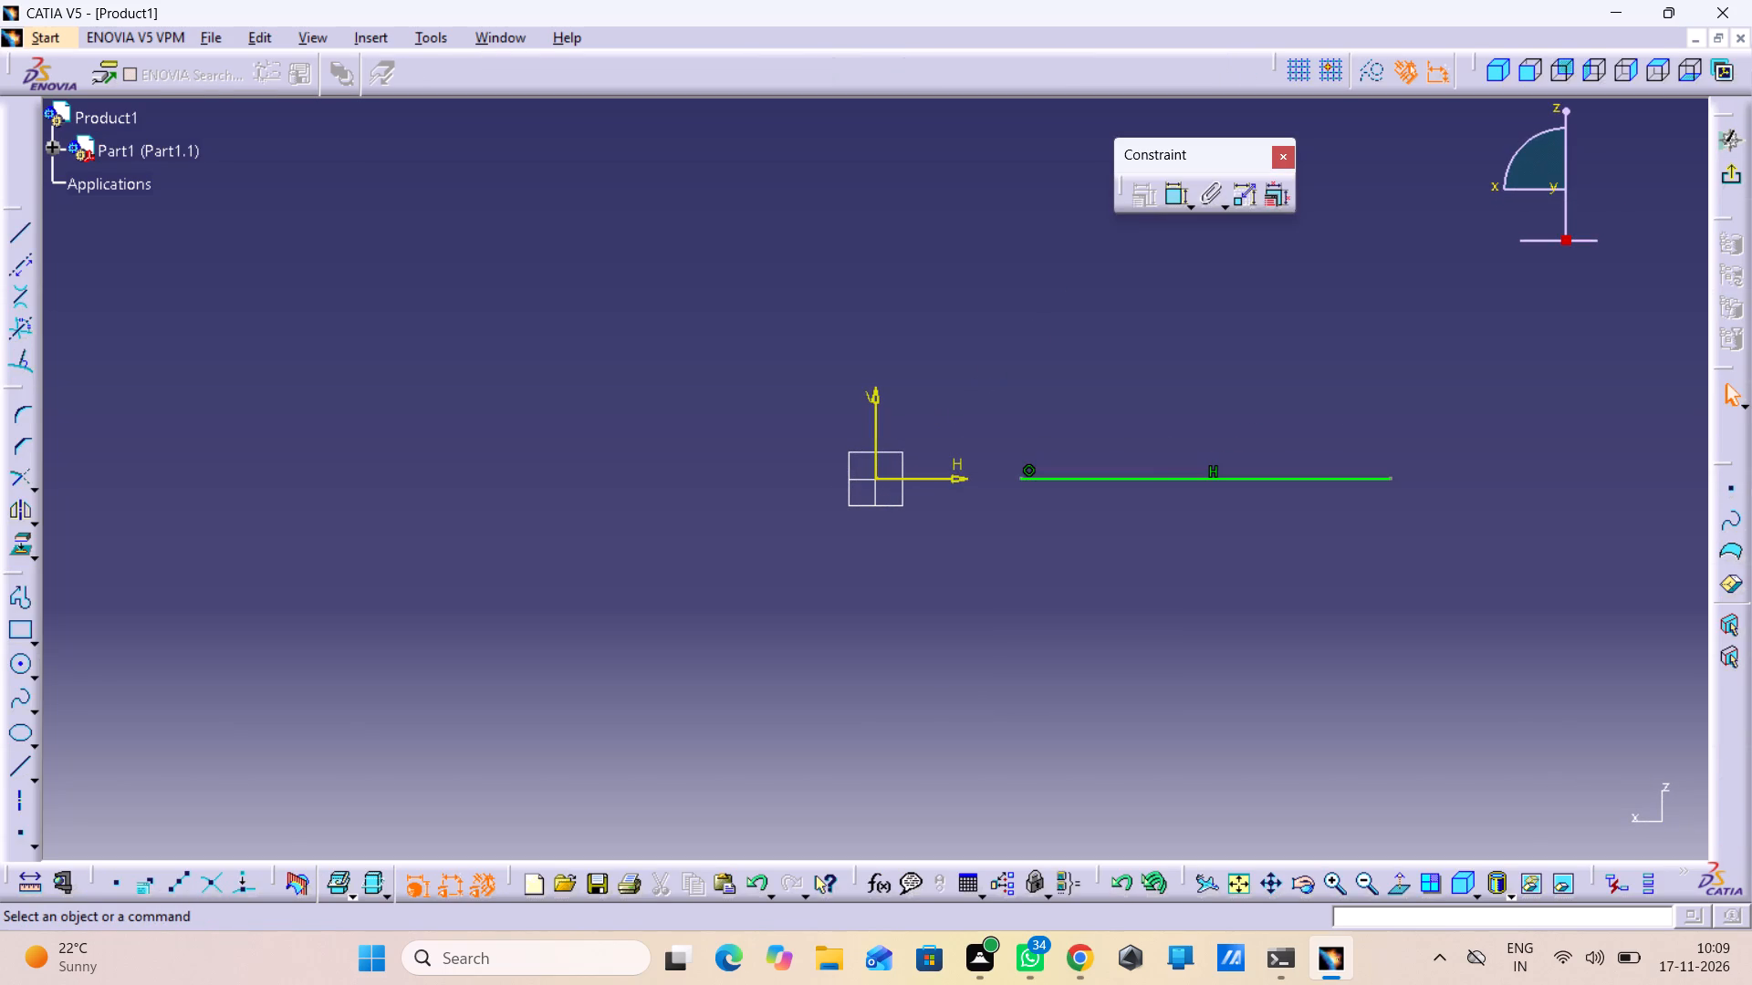
pyautogui.click(1174, 195)
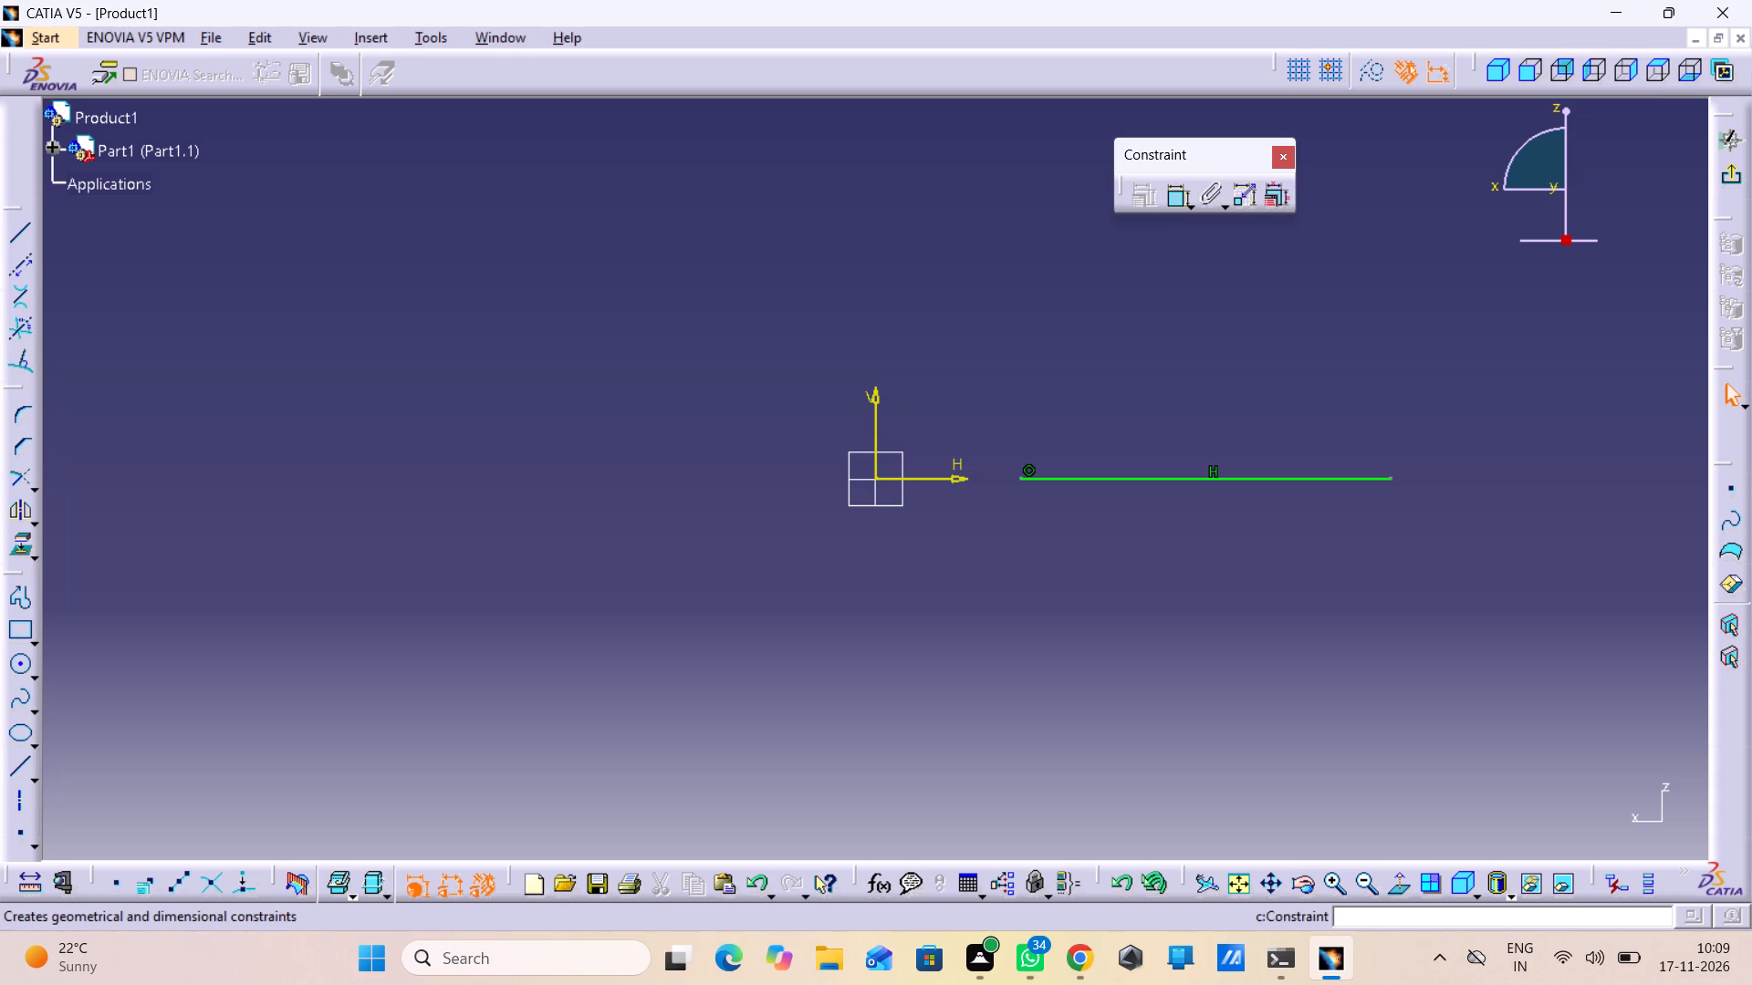
pyautogui.click(1018, 475)
pyautogui.click(877, 473)
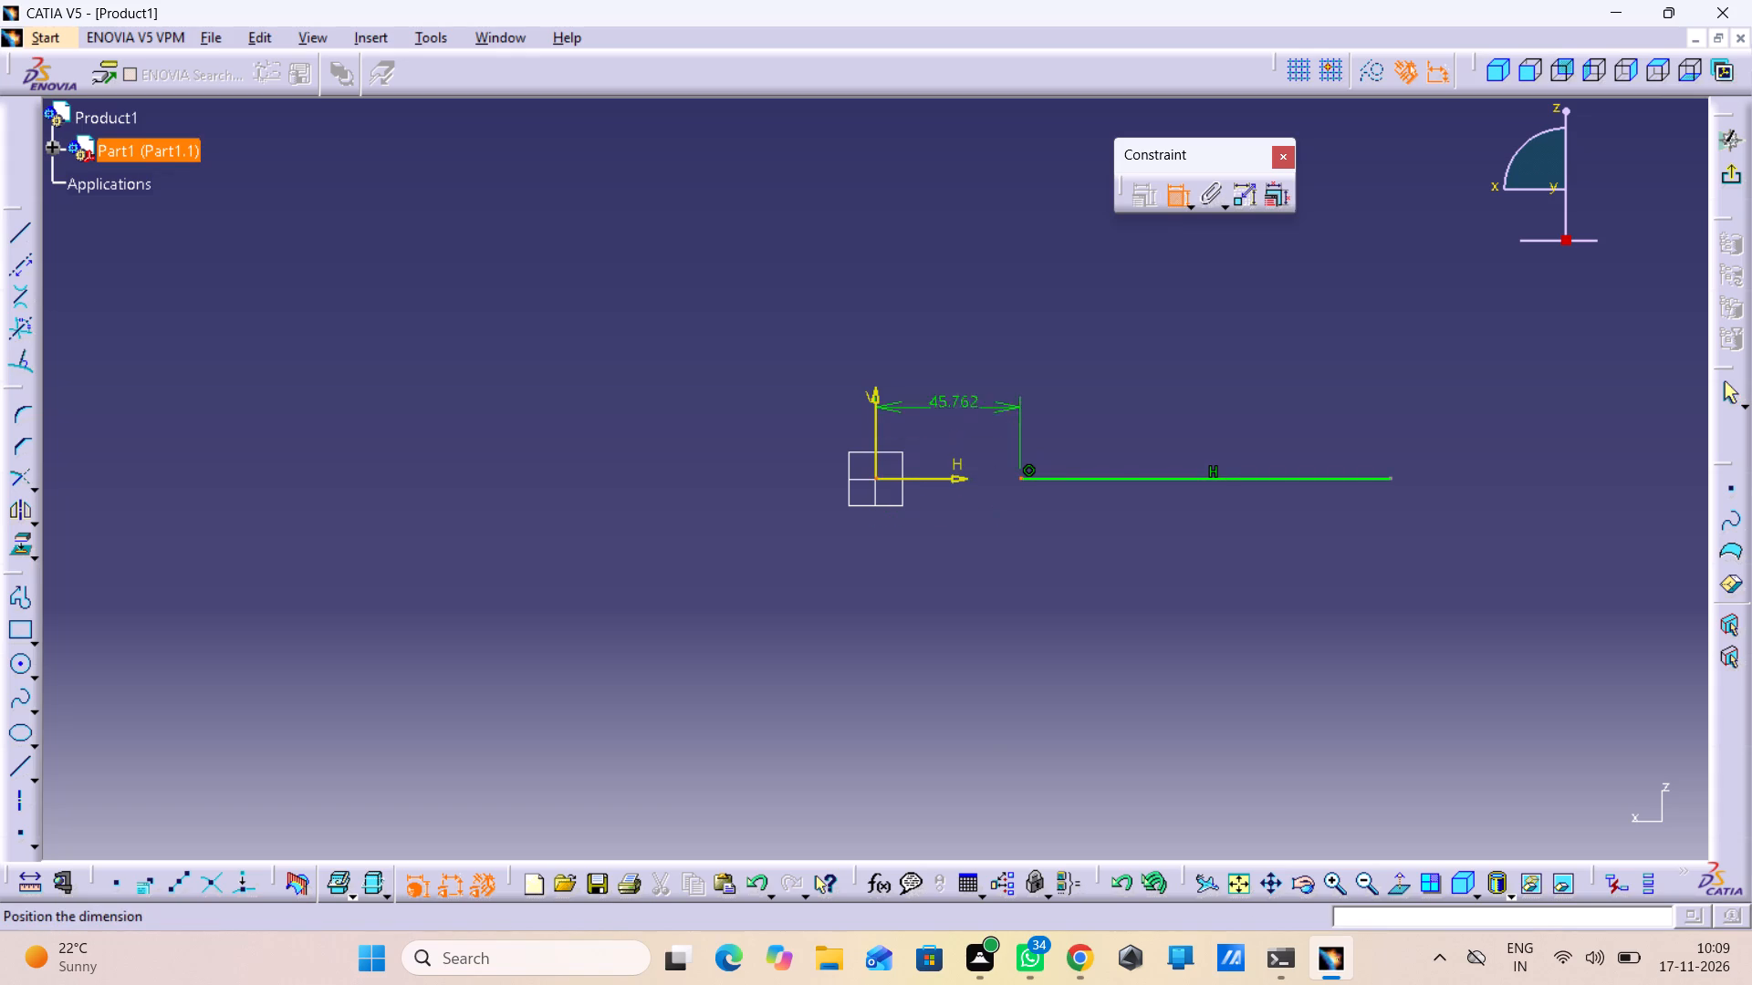
pyautogui.rightClick(961, 398)
pyautogui.click(997, 561)
pyautogui.click(1311, 601)
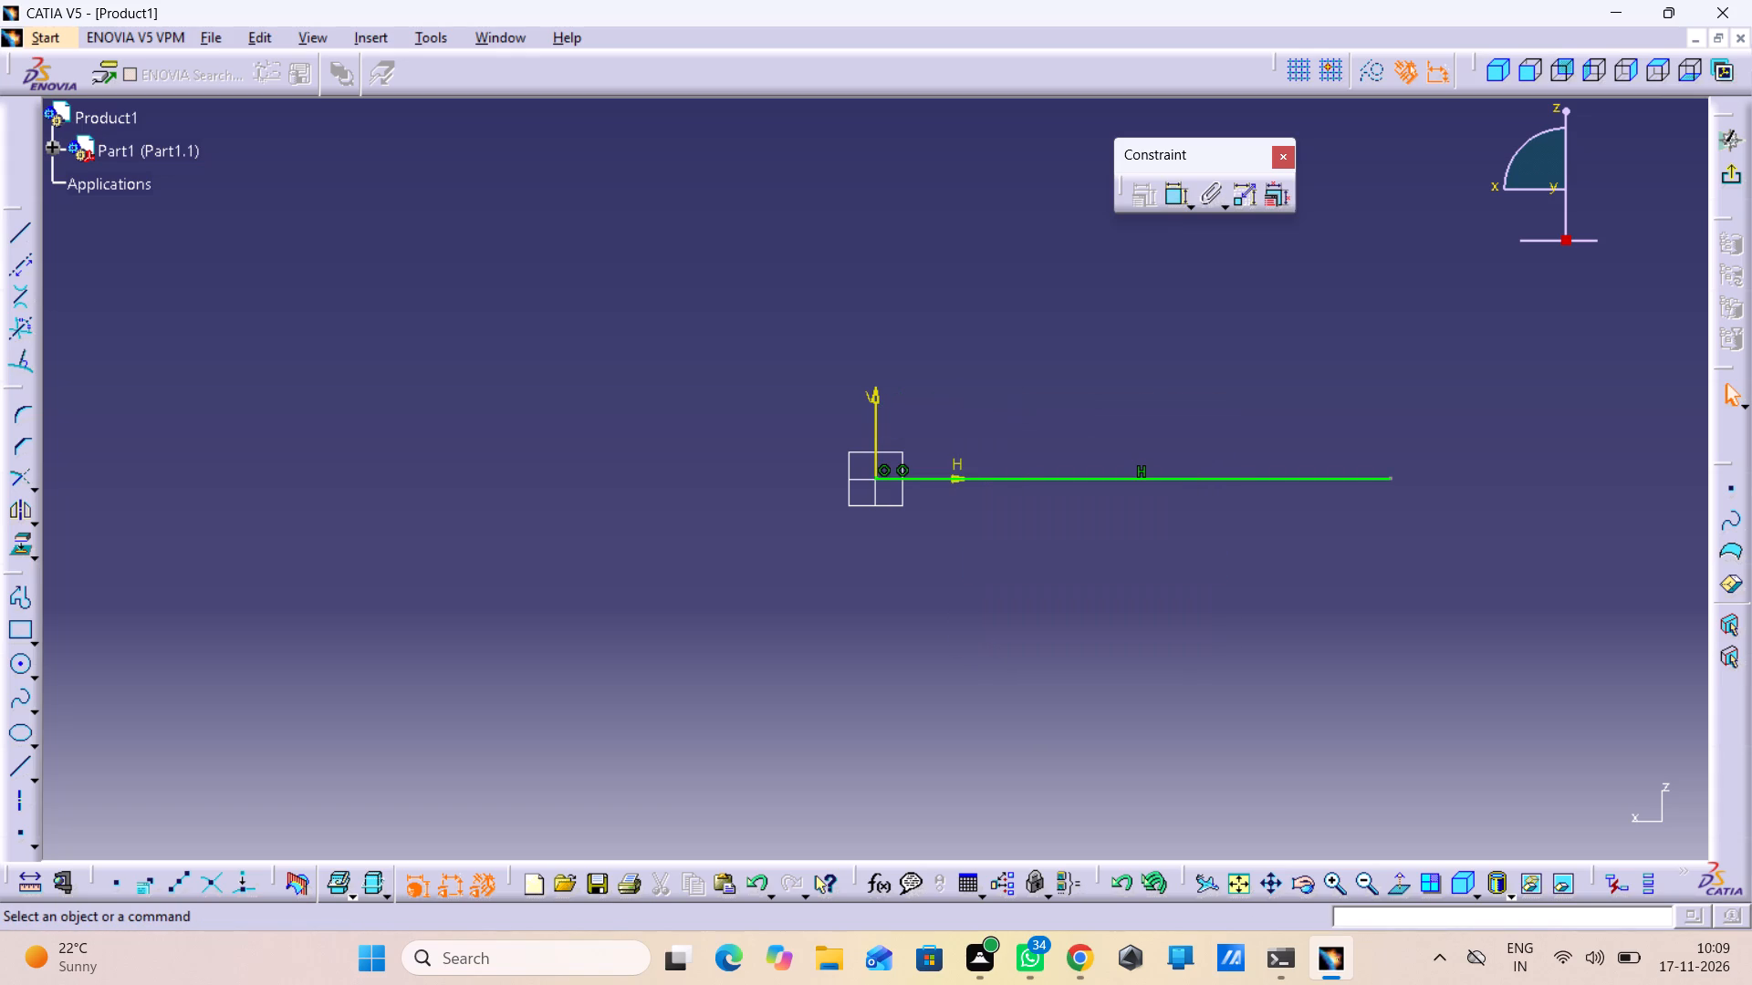
pyautogui.click(1731, 179)
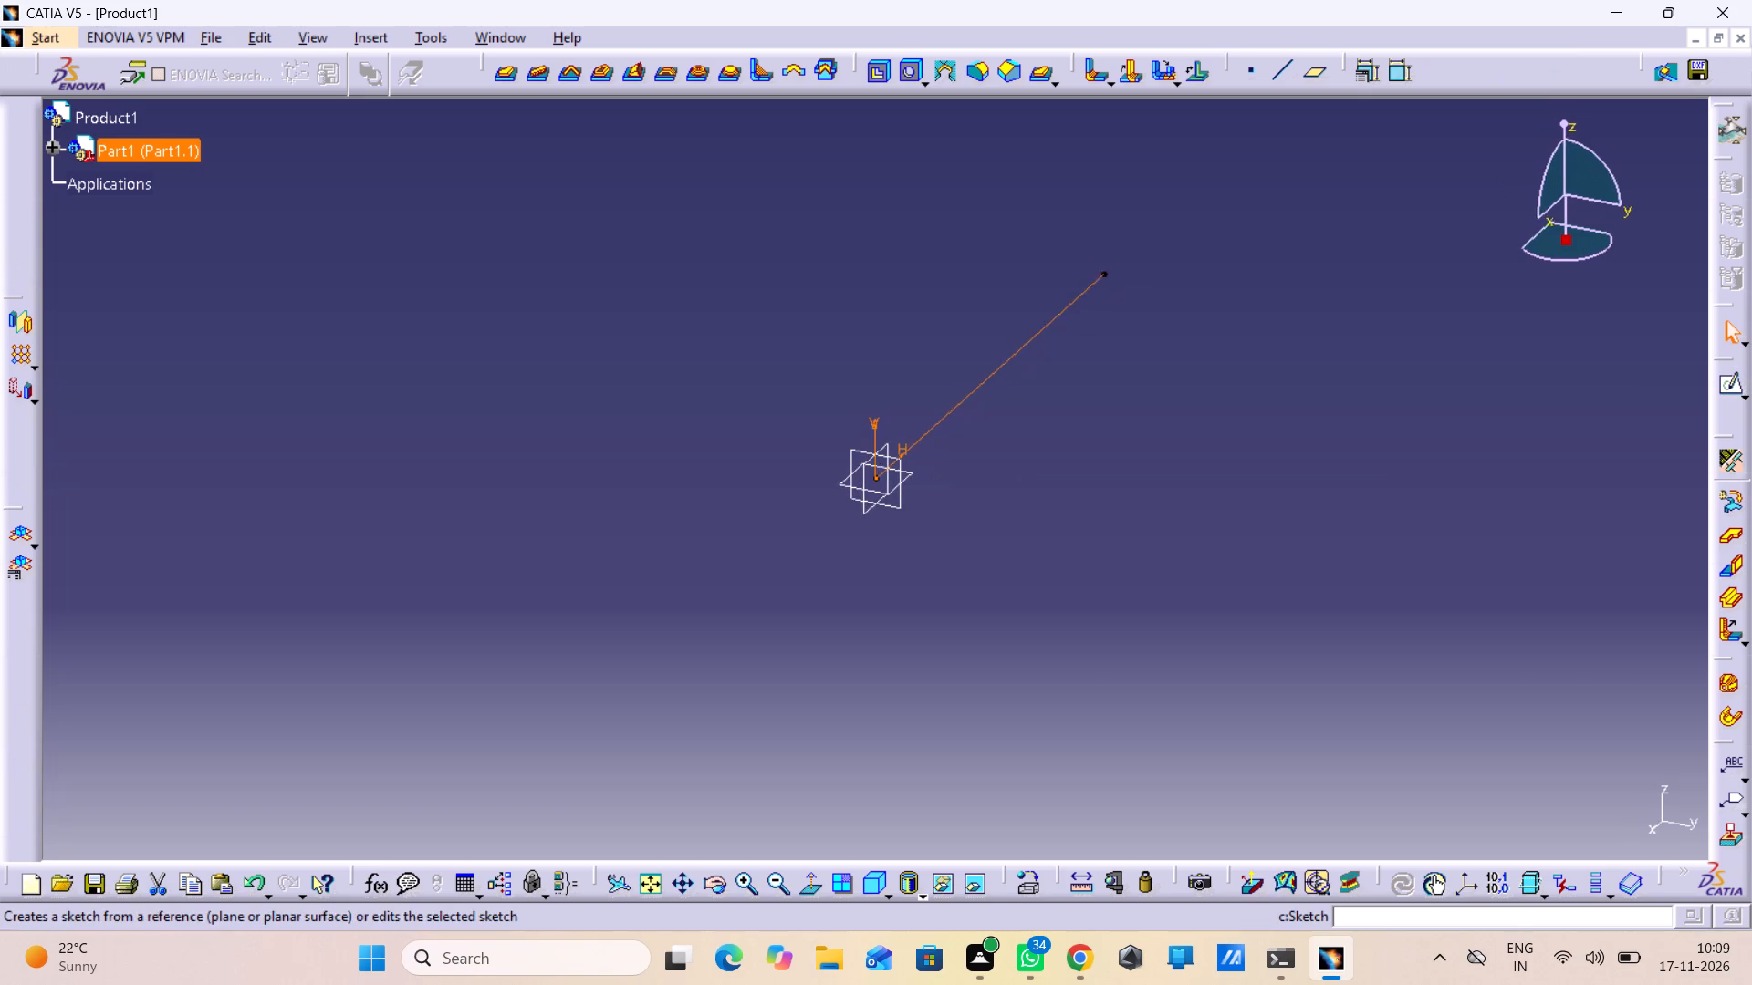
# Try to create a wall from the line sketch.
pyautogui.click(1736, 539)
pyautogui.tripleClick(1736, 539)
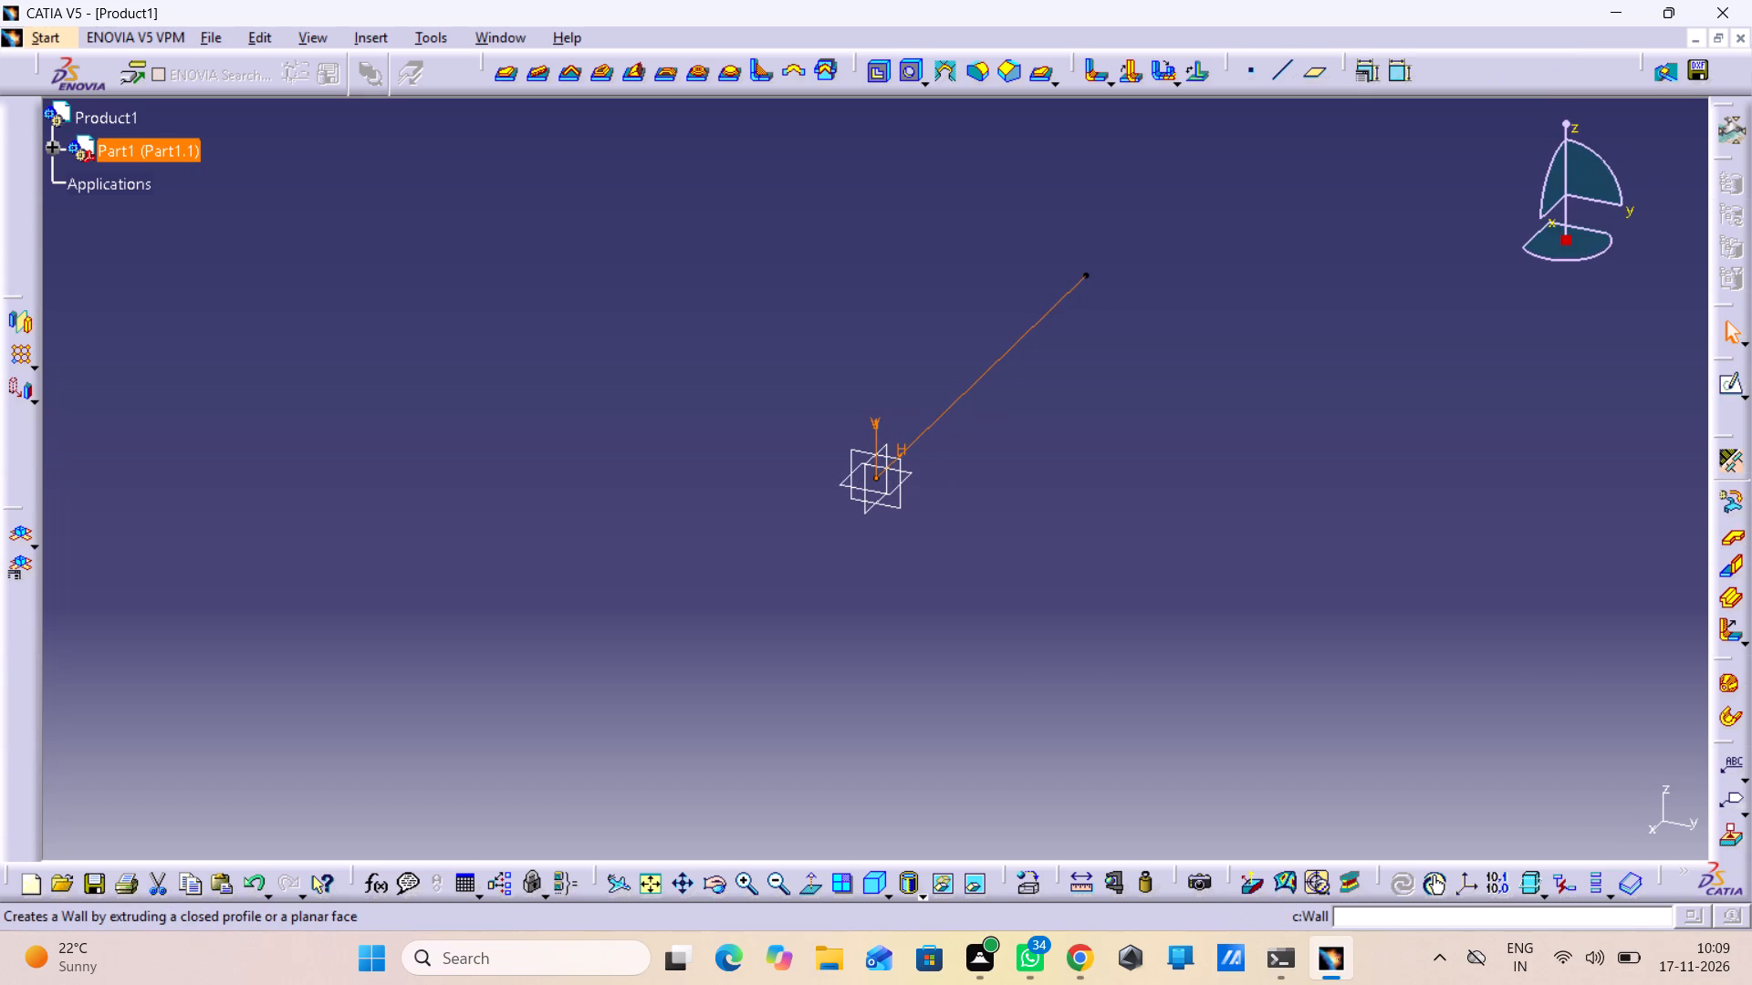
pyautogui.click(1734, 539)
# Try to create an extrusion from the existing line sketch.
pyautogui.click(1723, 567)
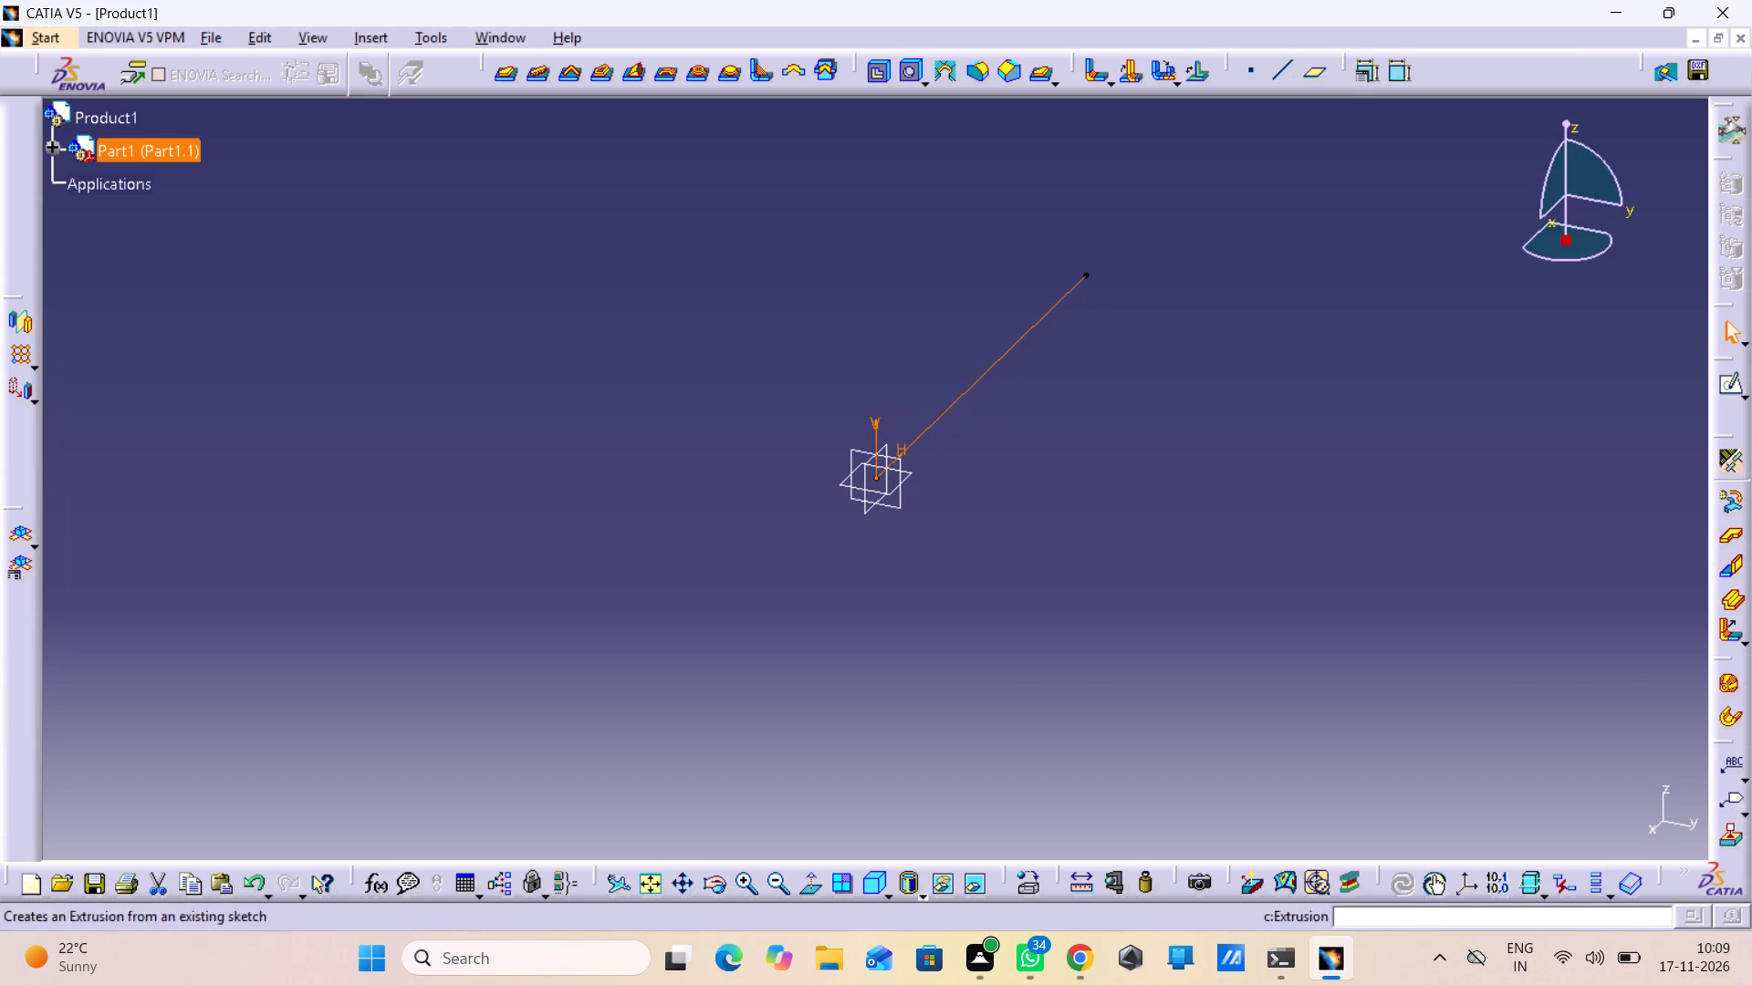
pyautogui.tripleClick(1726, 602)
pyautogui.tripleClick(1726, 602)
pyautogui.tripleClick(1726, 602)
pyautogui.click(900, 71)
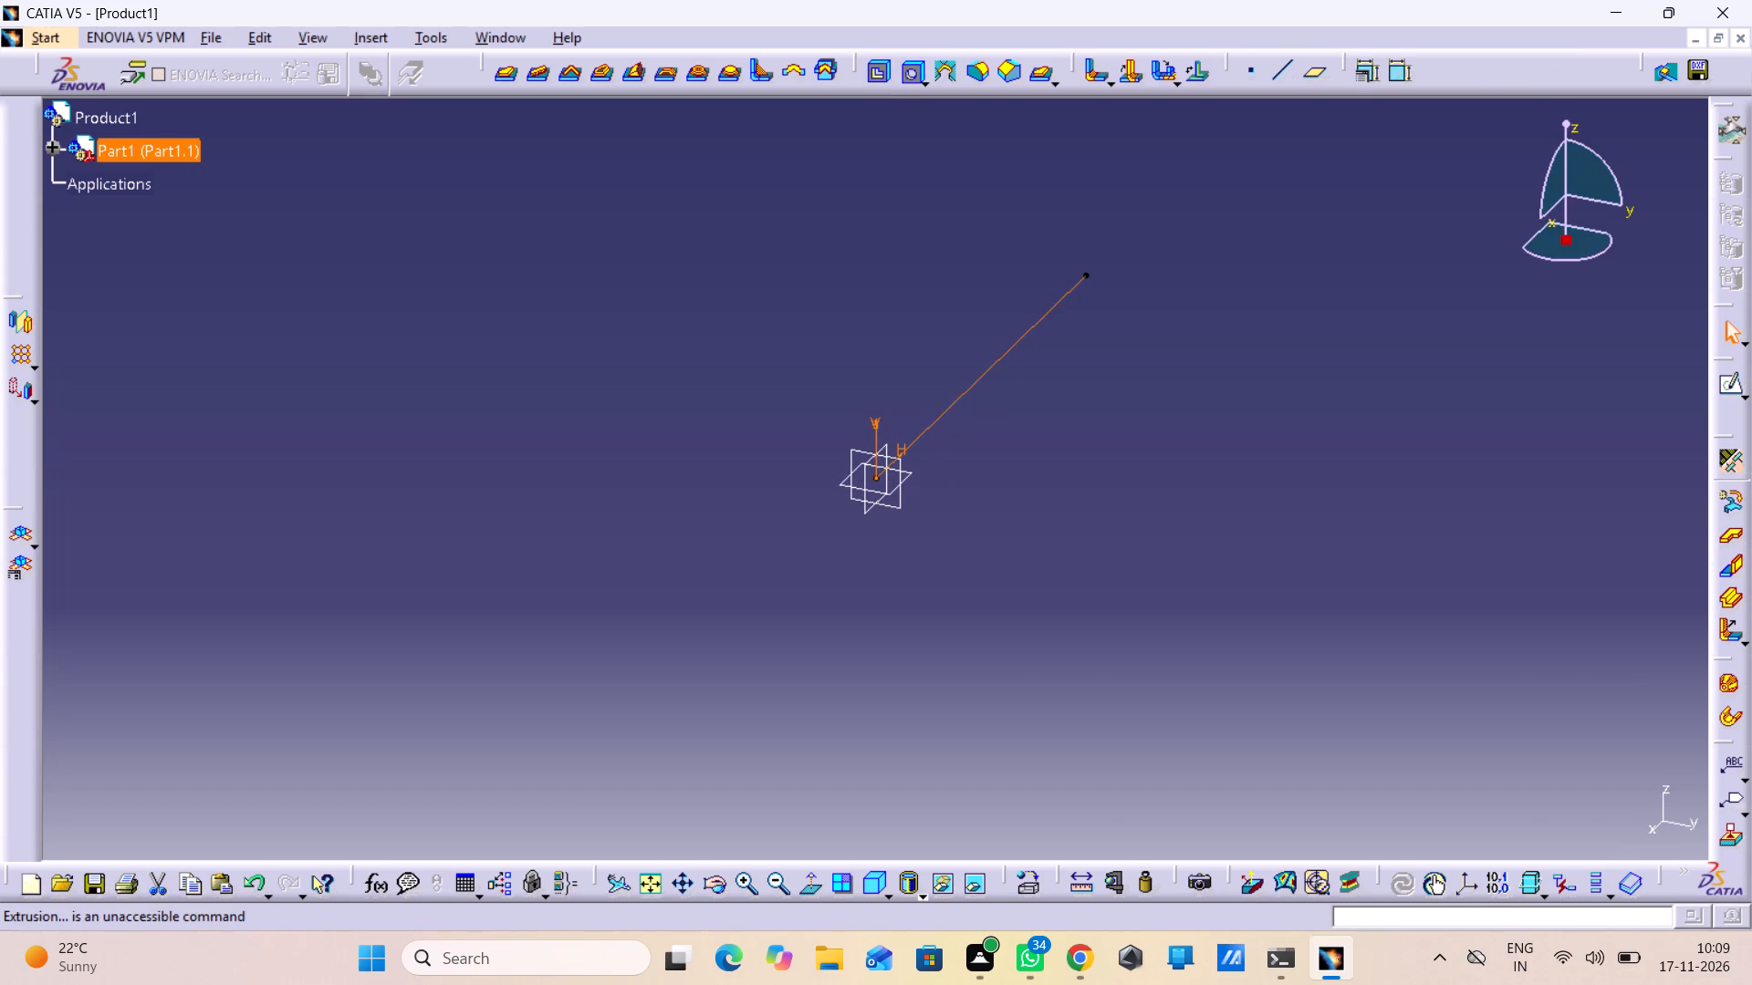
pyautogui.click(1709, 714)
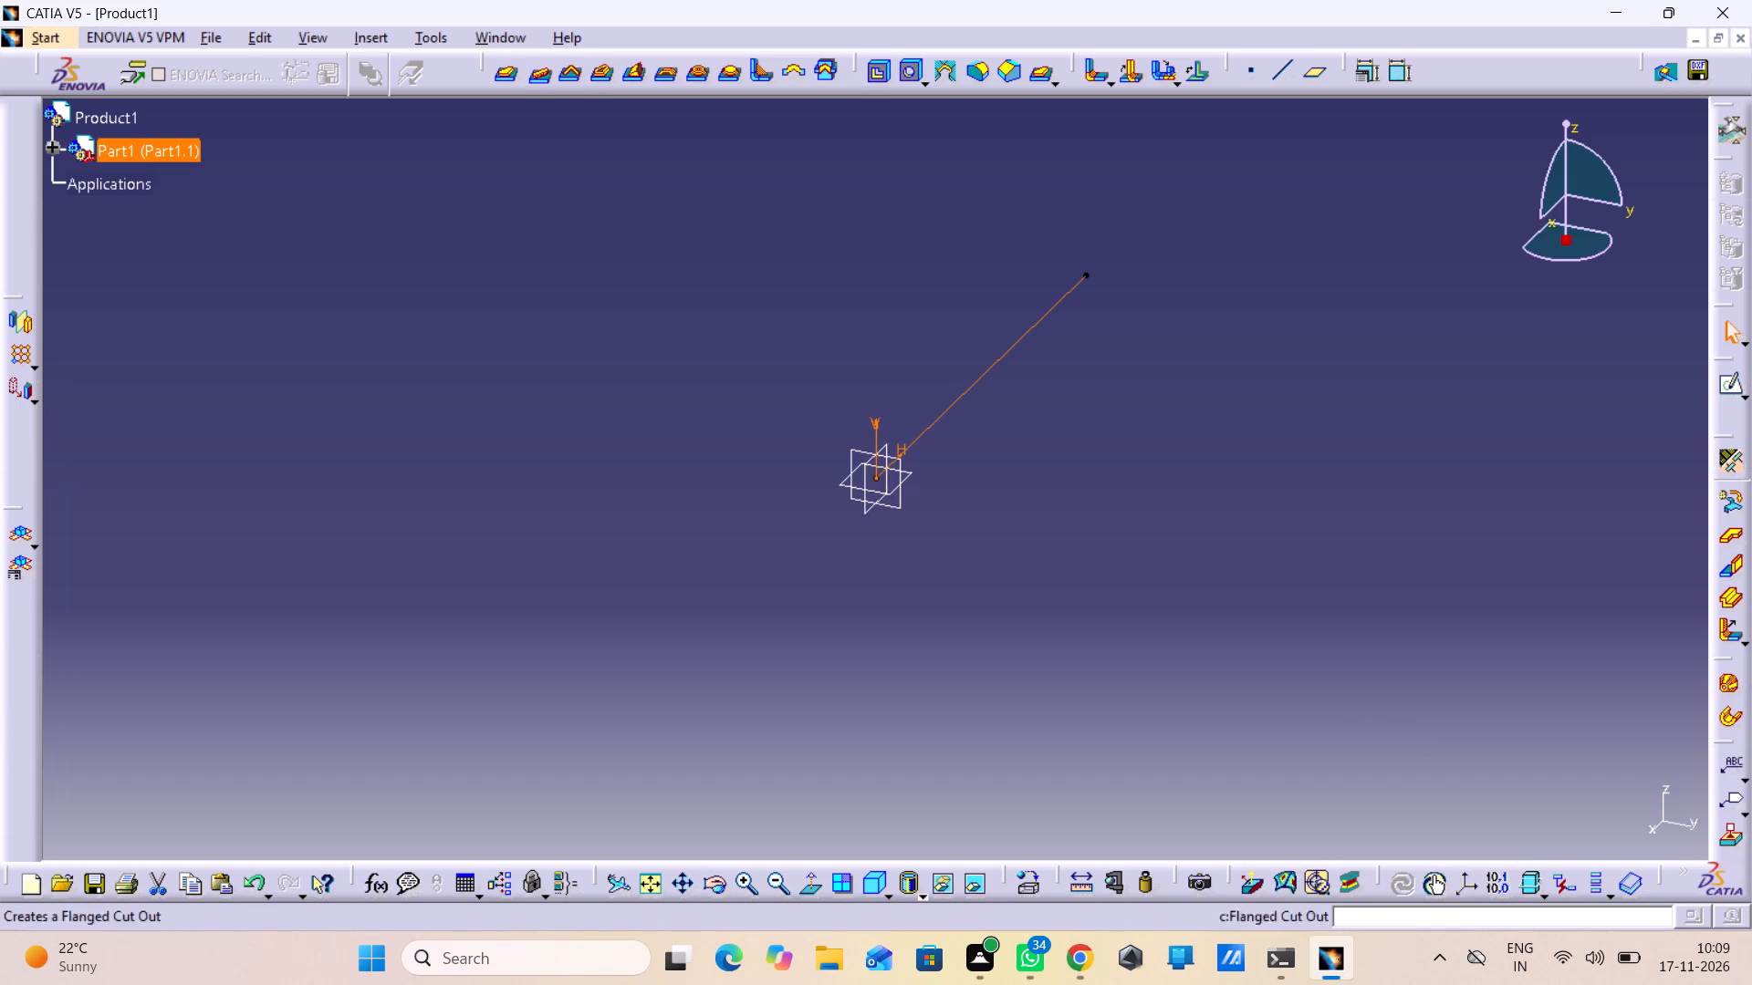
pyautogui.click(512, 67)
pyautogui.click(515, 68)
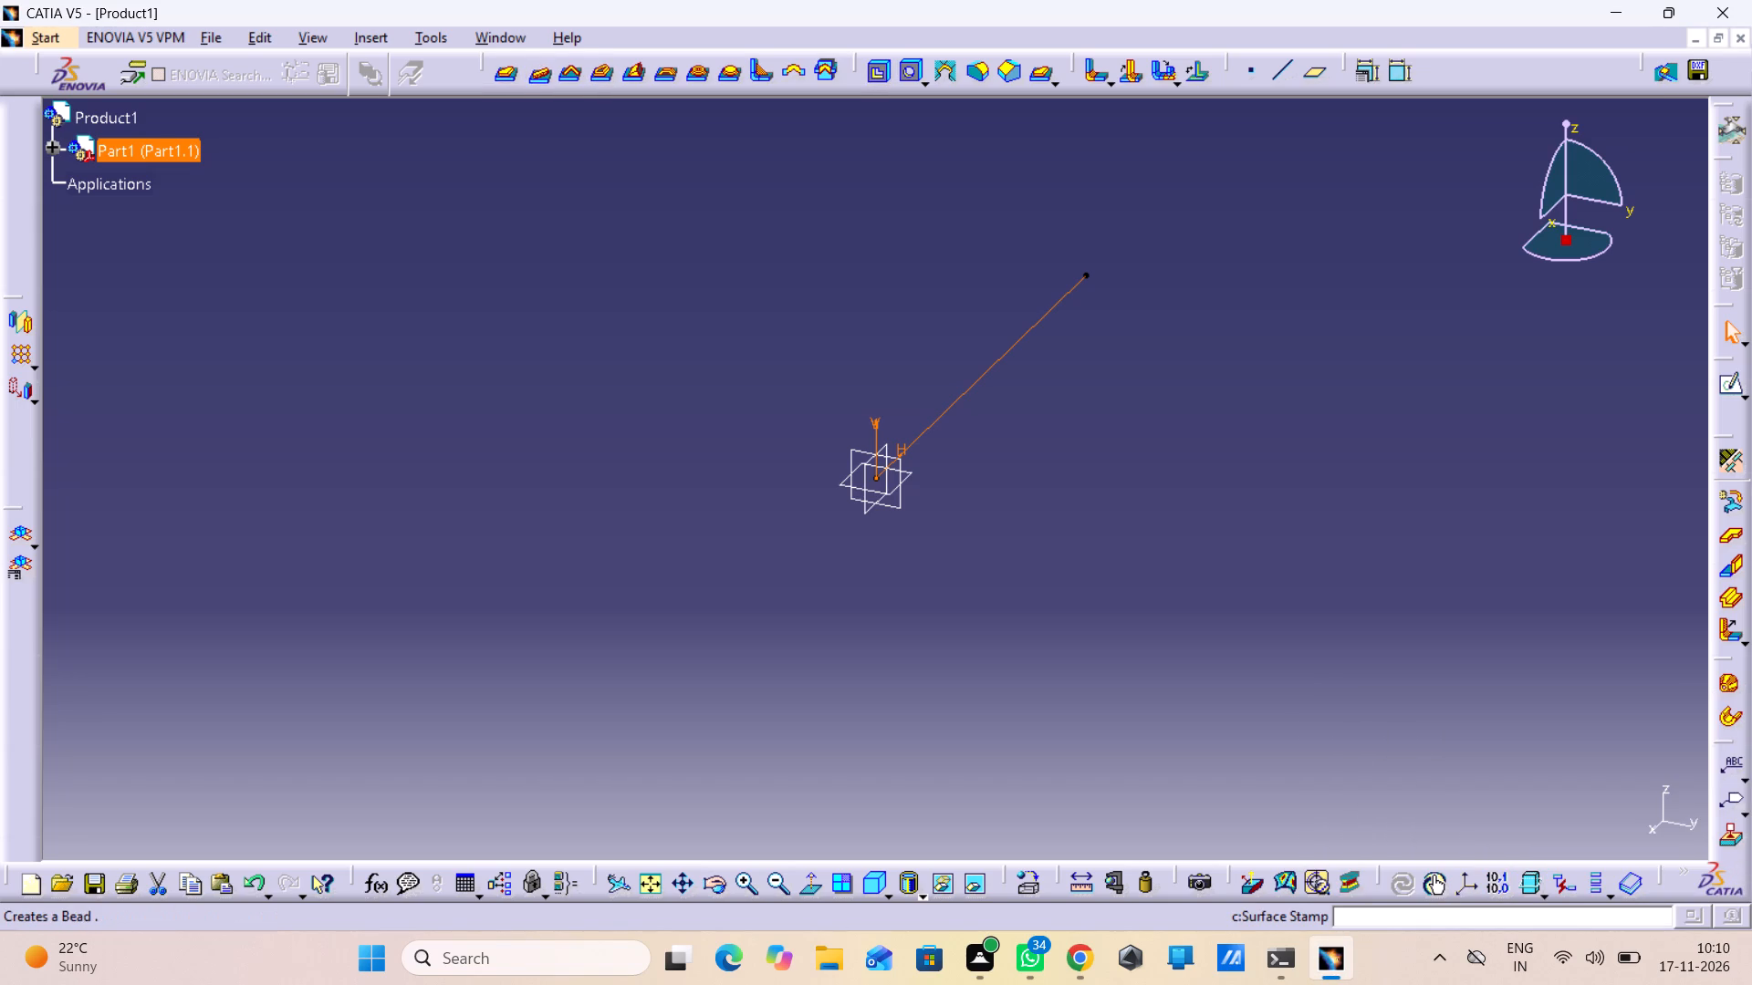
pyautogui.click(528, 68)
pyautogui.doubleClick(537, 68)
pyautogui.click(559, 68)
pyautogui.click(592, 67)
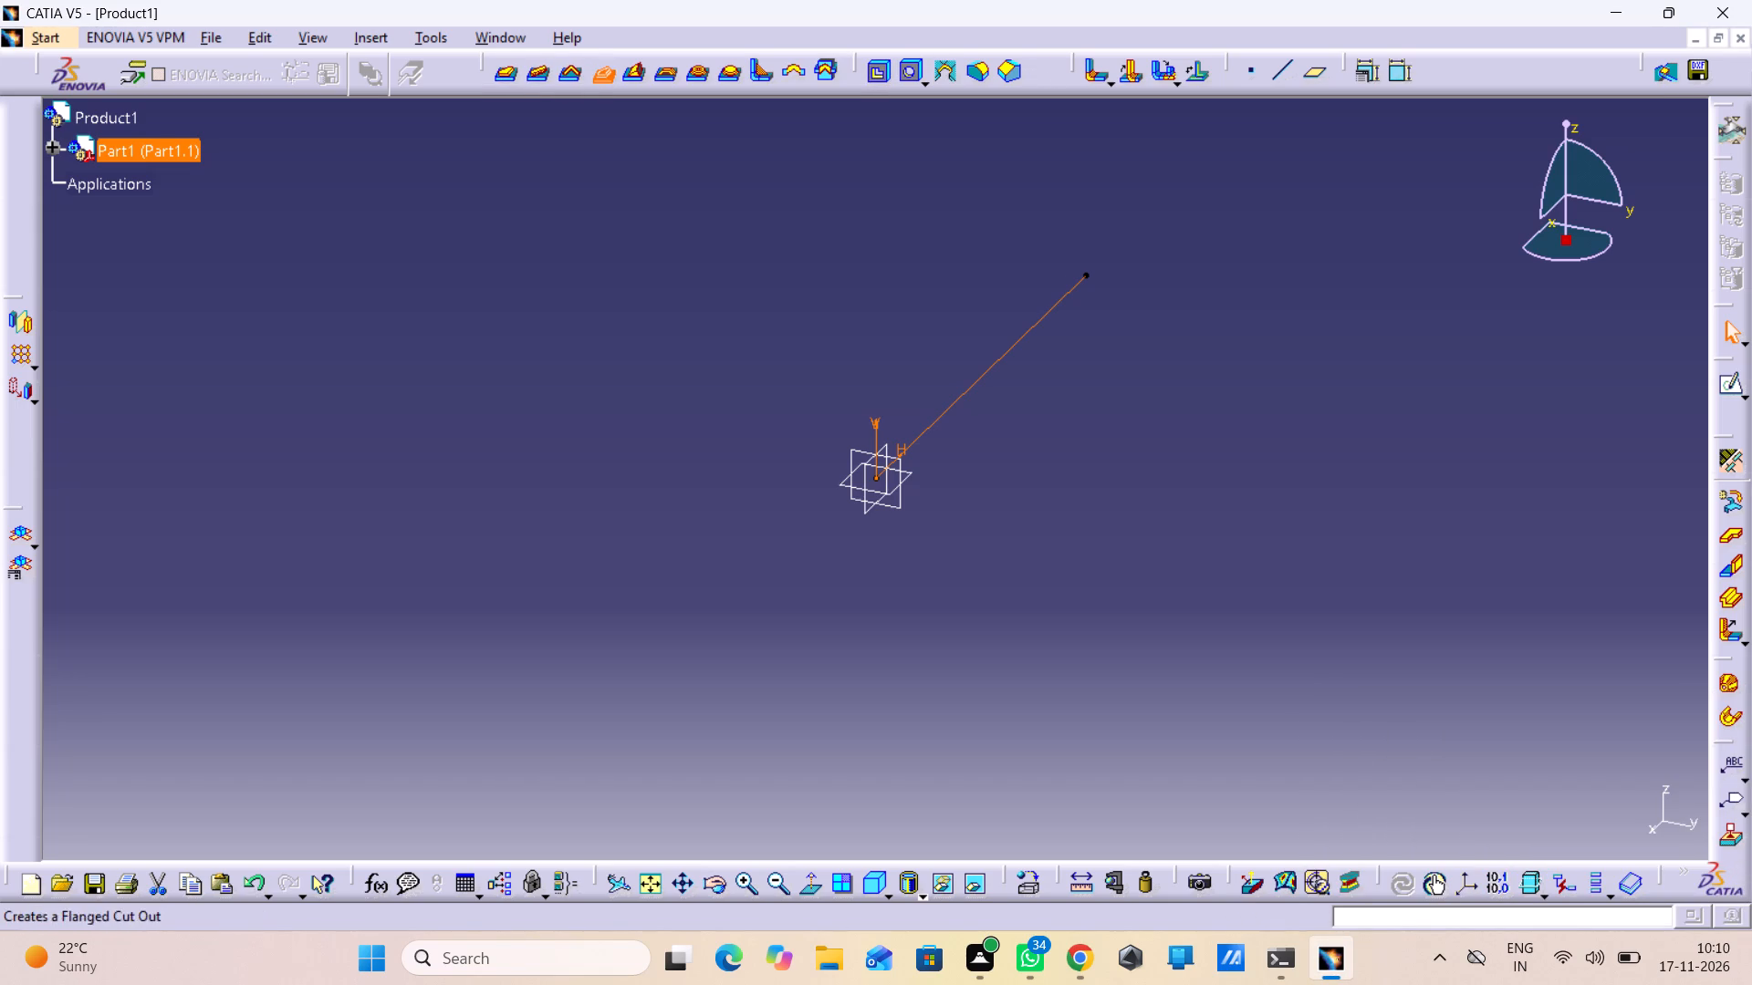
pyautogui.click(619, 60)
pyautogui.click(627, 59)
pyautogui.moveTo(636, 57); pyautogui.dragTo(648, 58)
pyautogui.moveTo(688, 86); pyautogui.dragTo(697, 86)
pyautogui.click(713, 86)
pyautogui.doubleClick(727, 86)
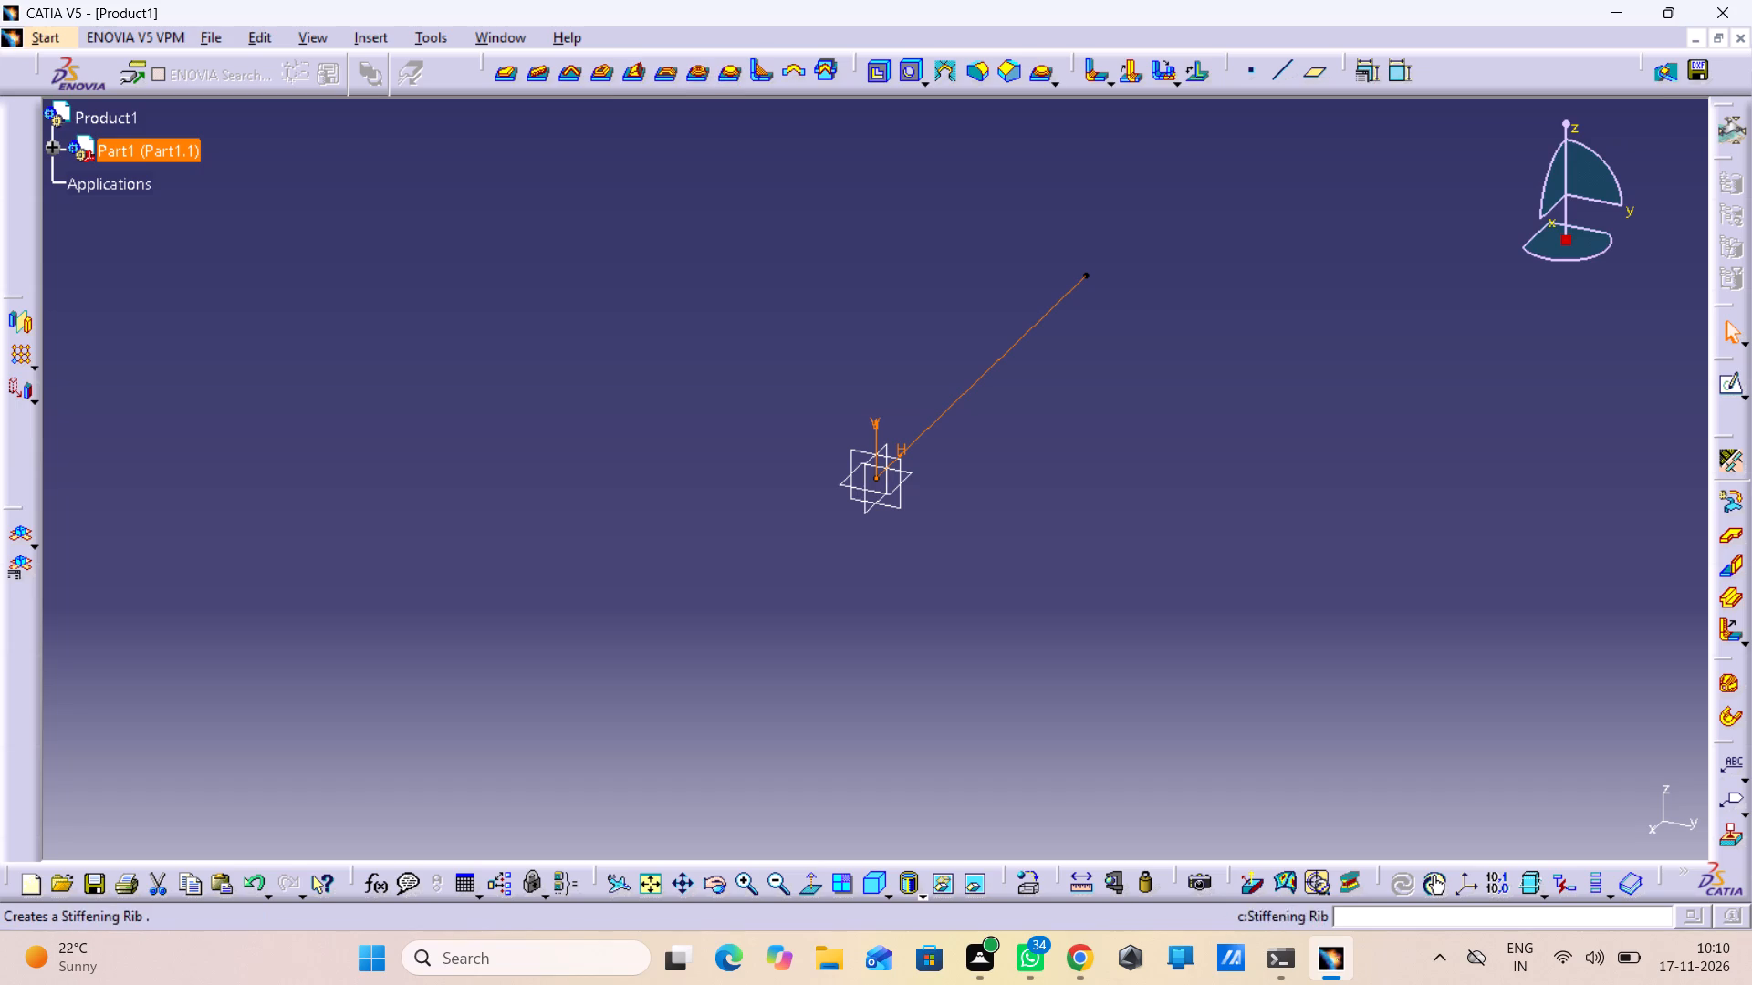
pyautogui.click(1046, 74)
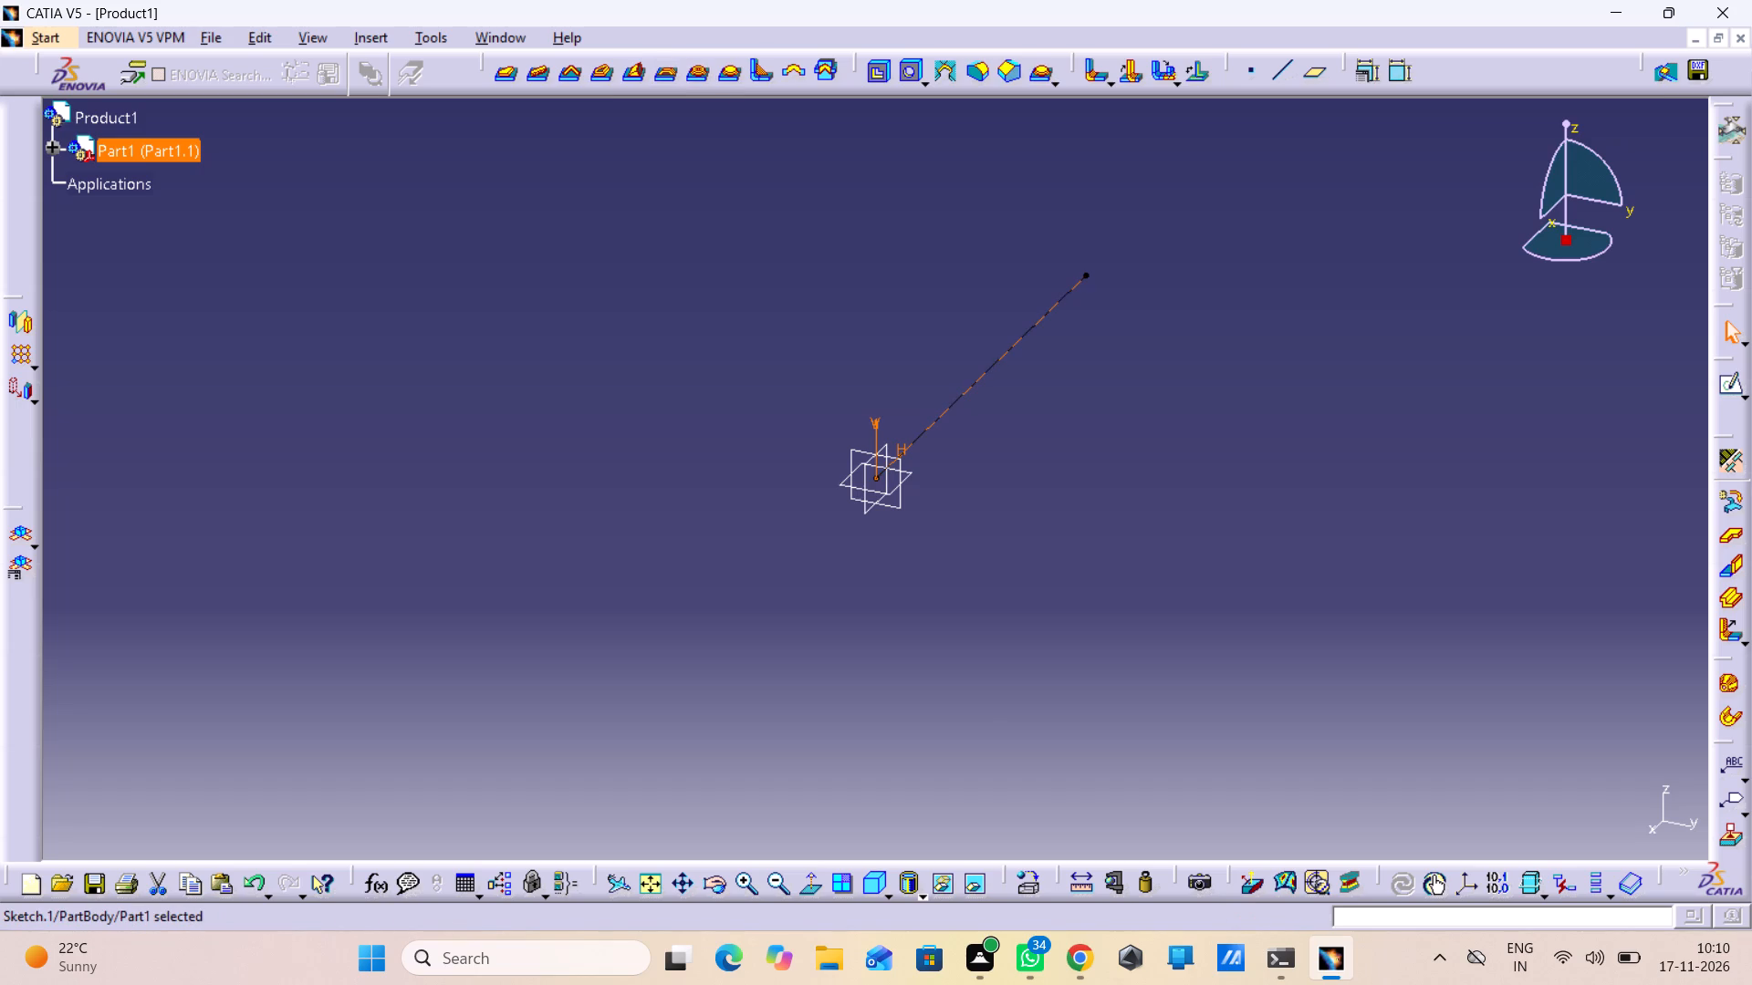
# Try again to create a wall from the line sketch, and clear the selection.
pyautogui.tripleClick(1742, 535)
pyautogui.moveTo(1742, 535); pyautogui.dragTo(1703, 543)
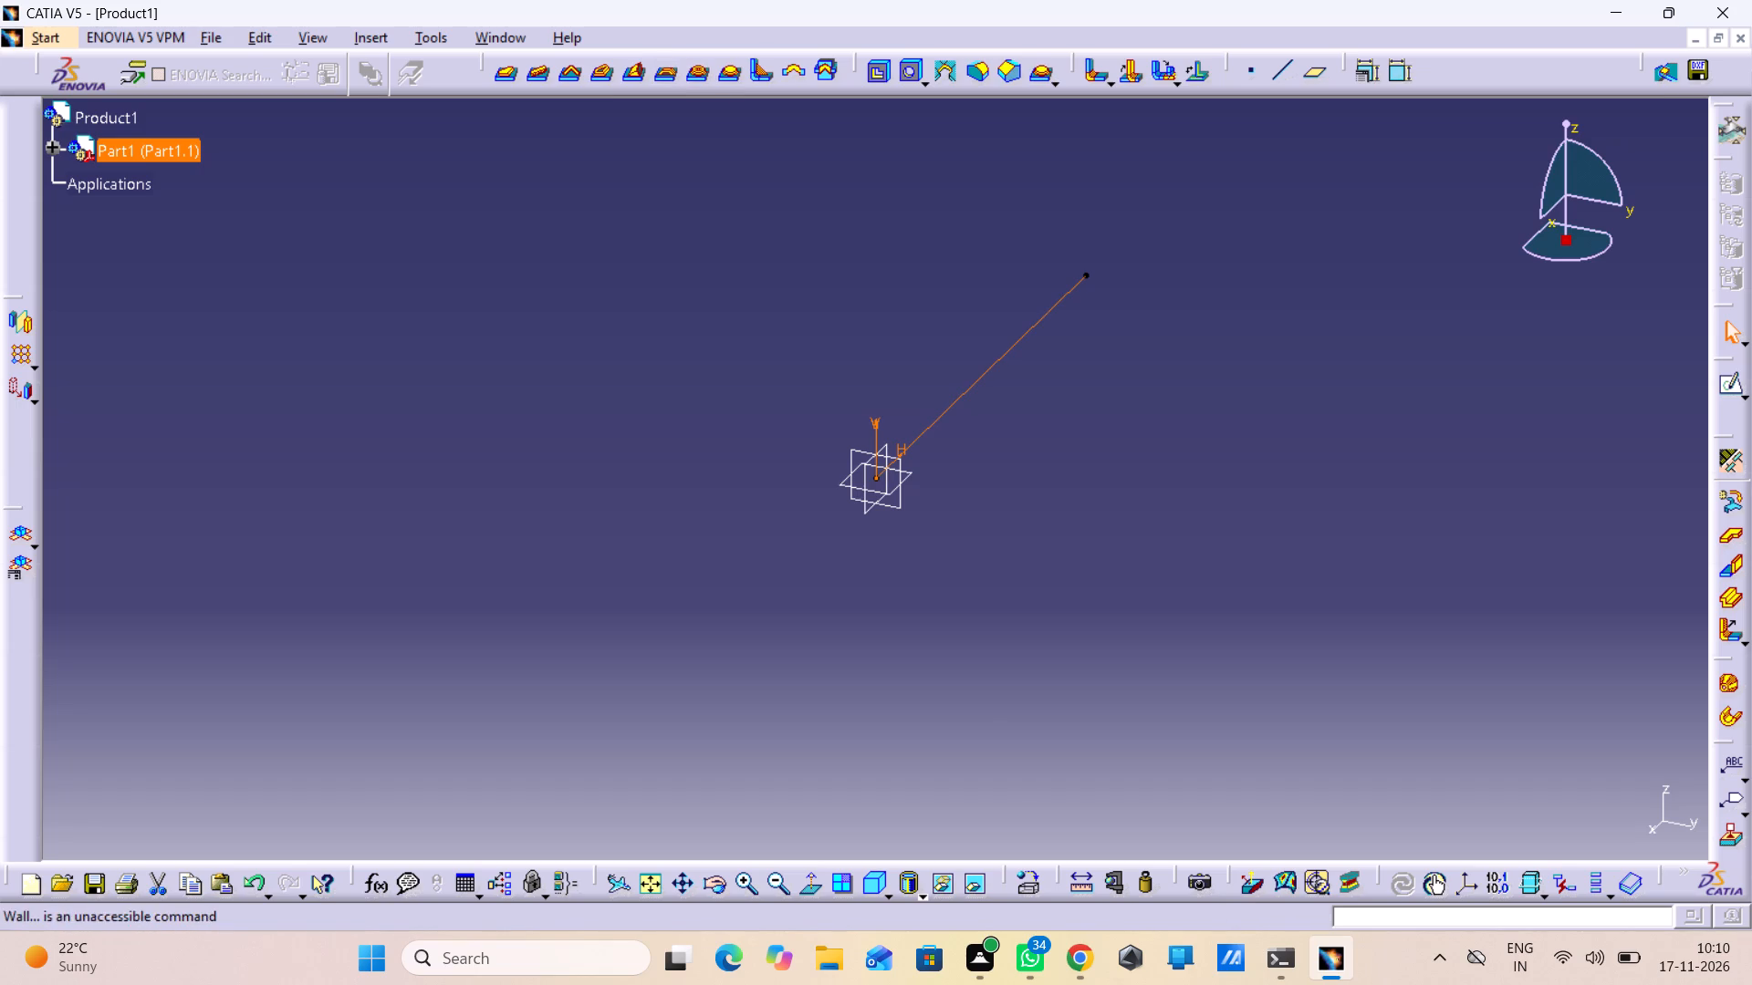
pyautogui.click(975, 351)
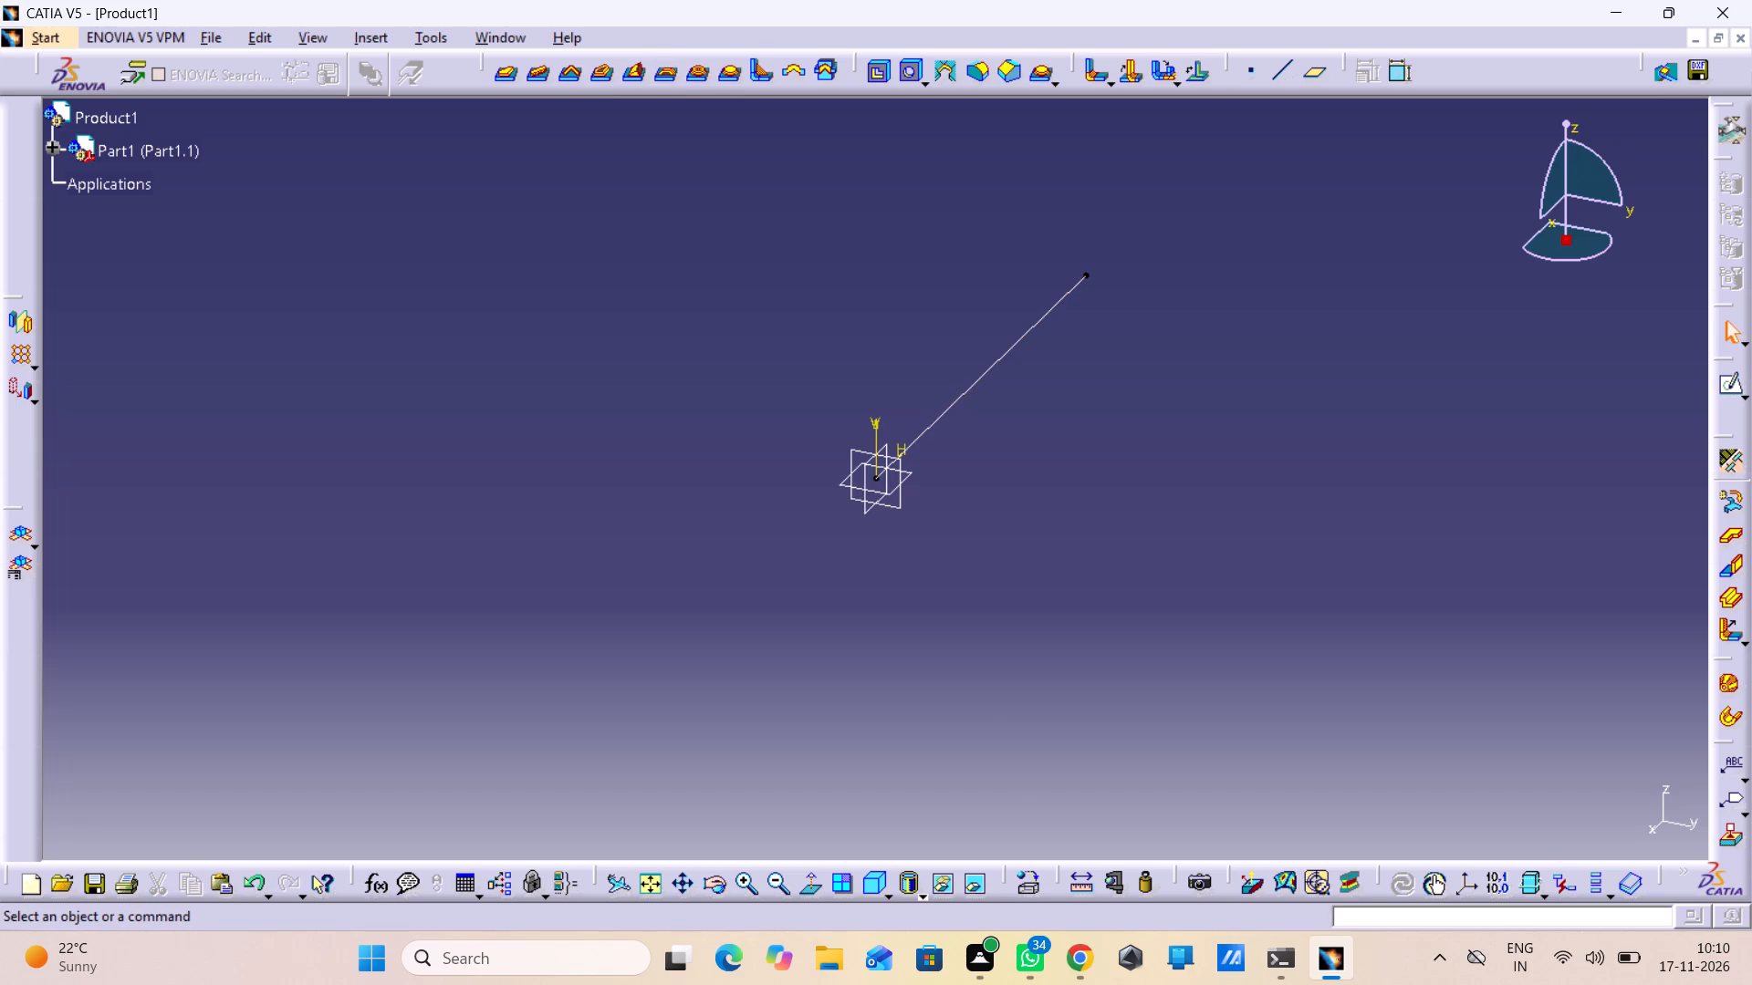
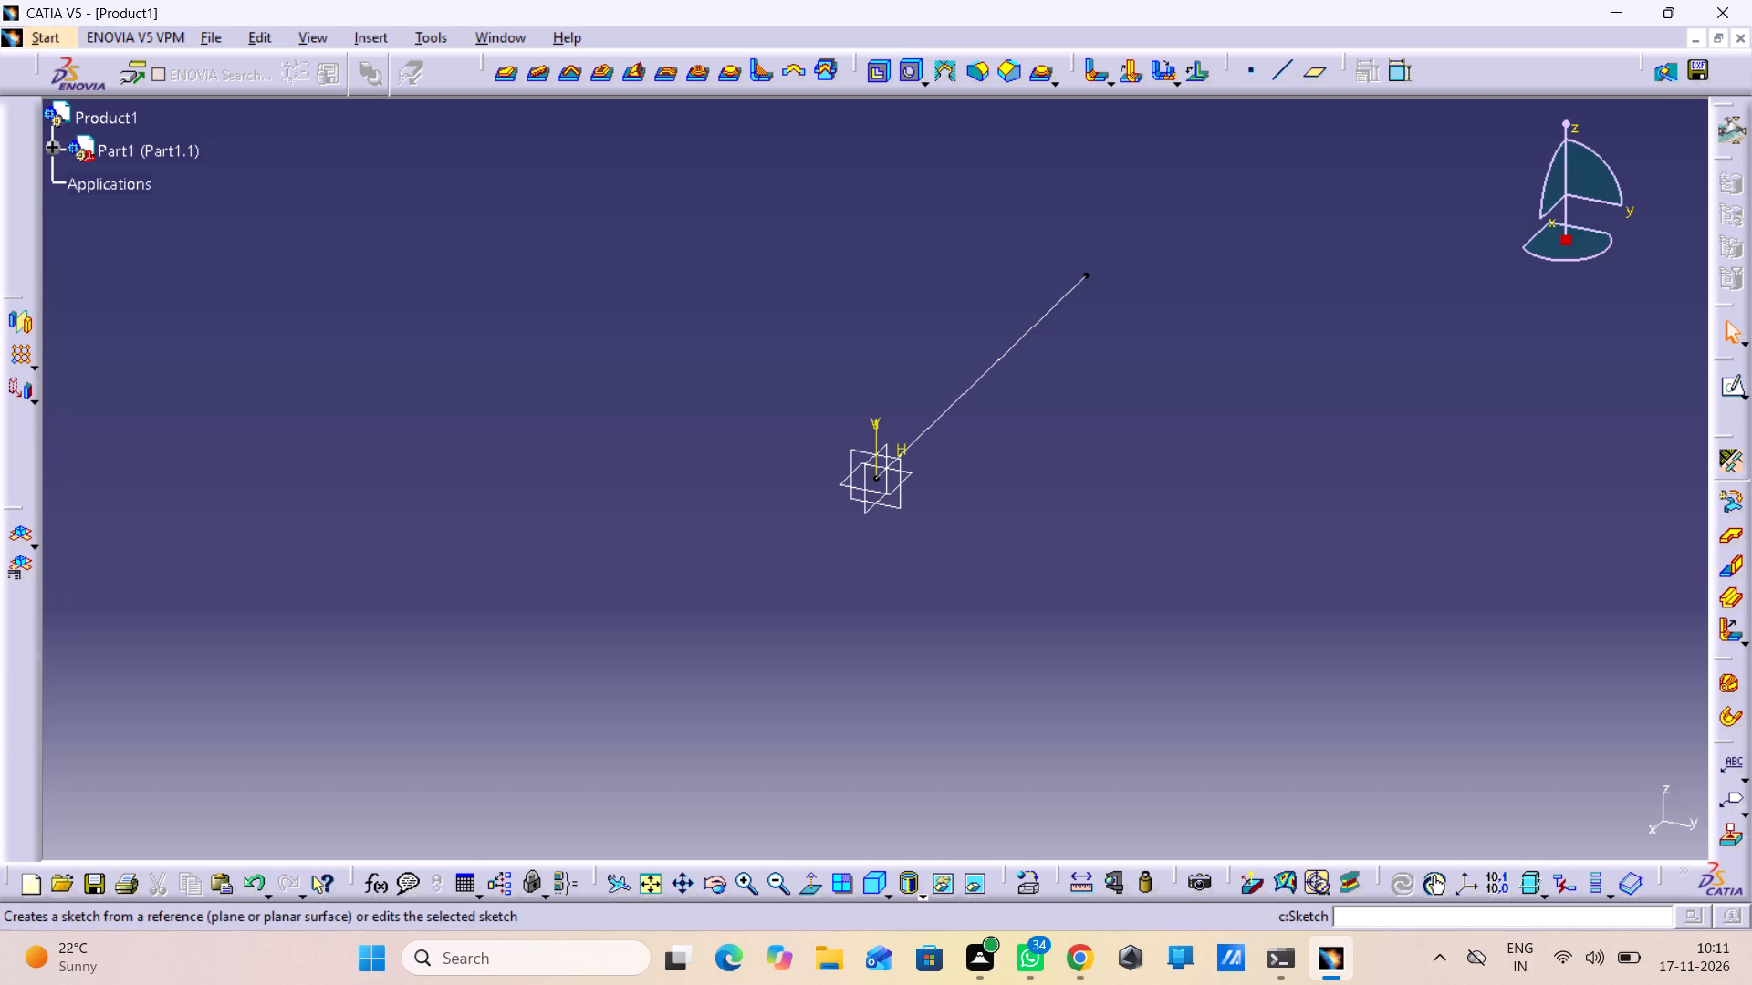
# Reopen the line sketch and delete the horizontal line from it.
pyautogui.doubleClick(998, 358)
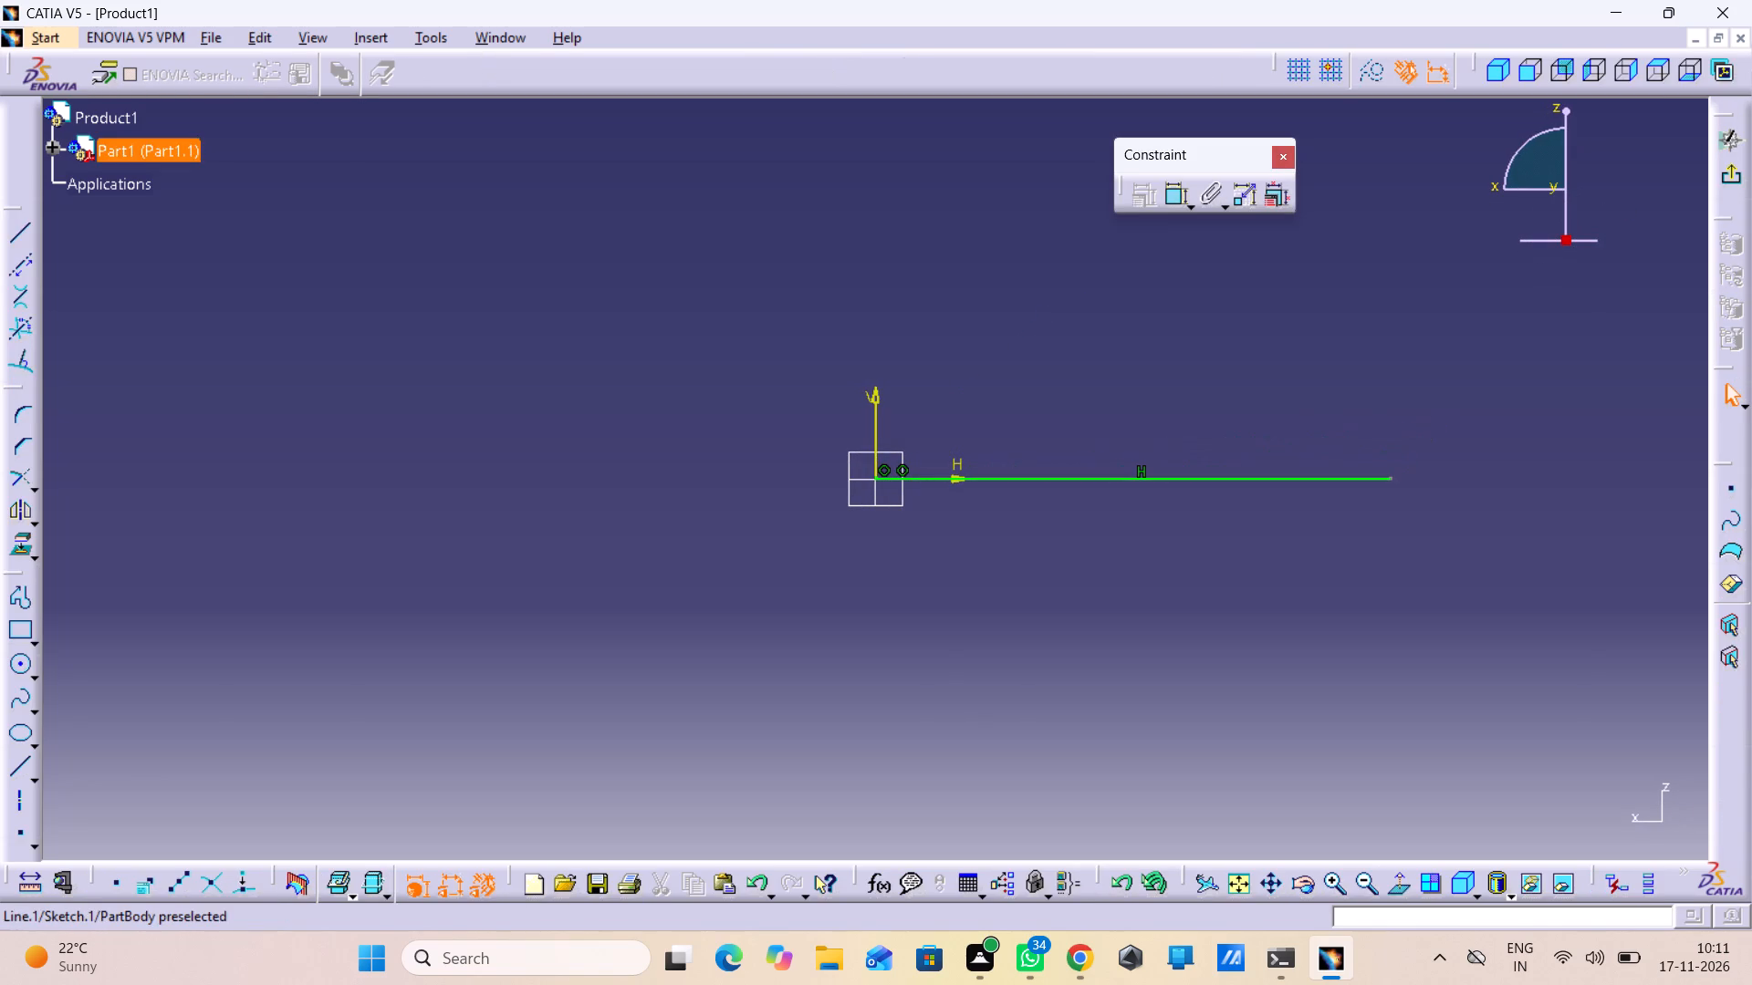
pyautogui.rightClick(1021, 483)
pyautogui.rightClick(1038, 473)
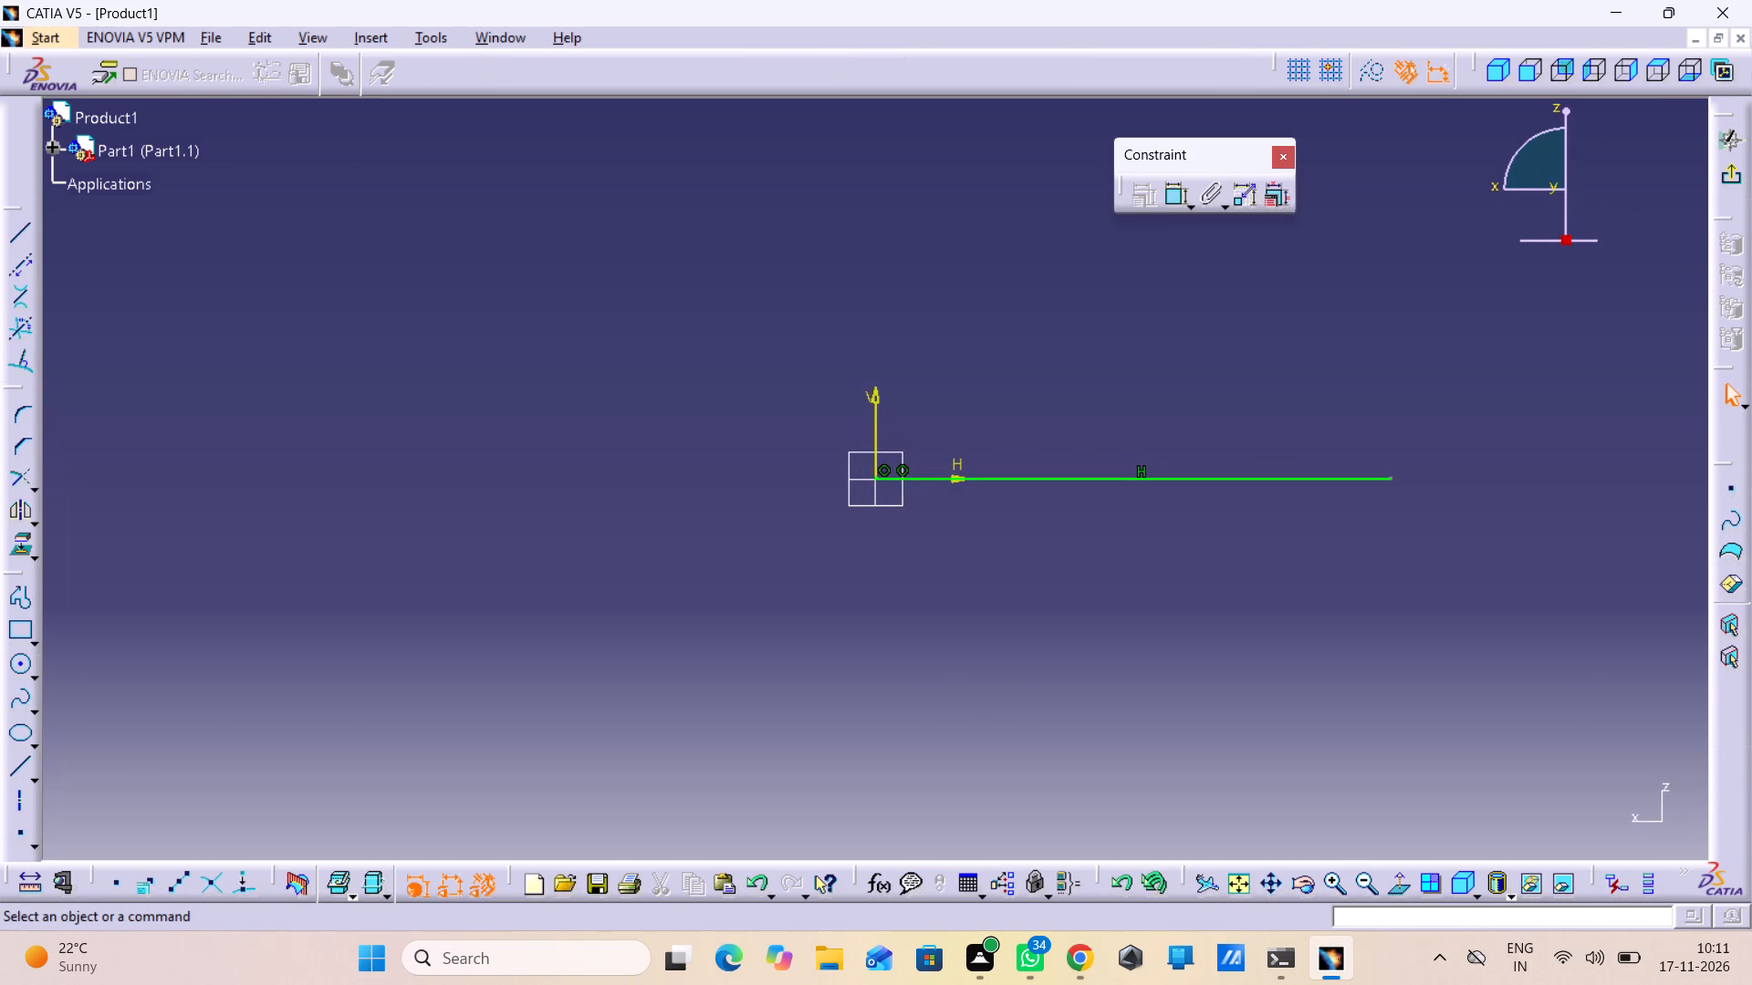
pyautogui.rightClick(1038, 473)
pyautogui.rightClick(1039, 478)
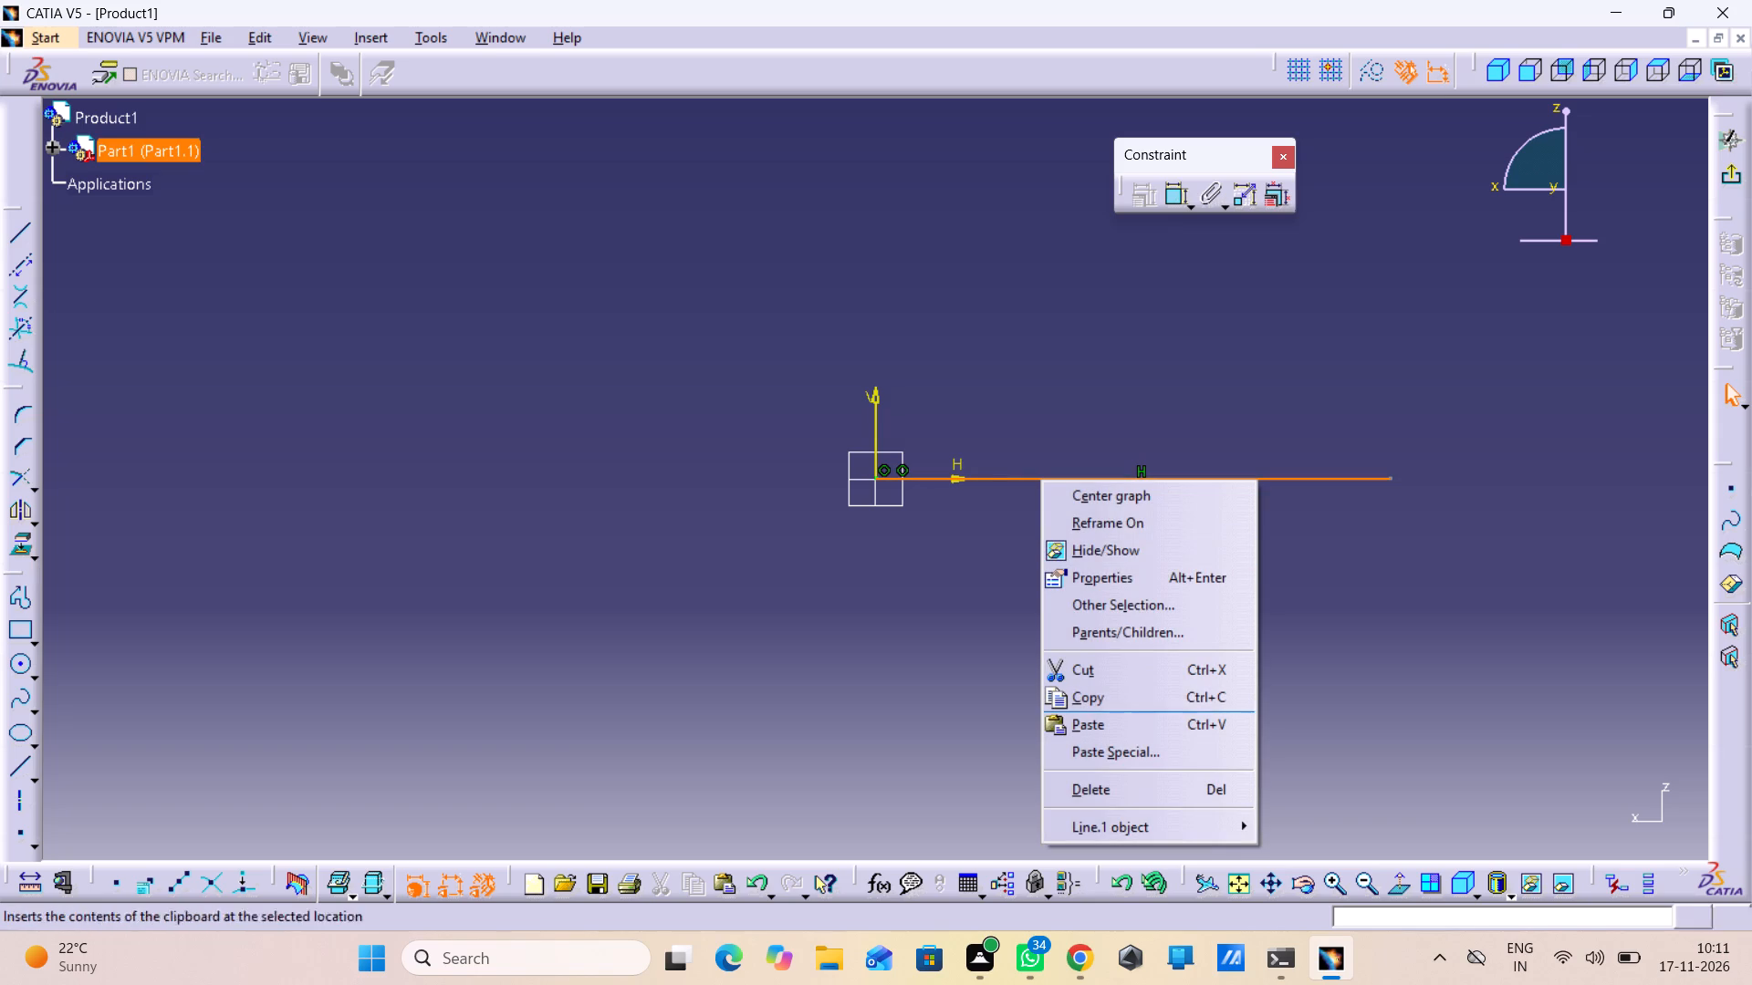
pyautogui.click(1228, 793)
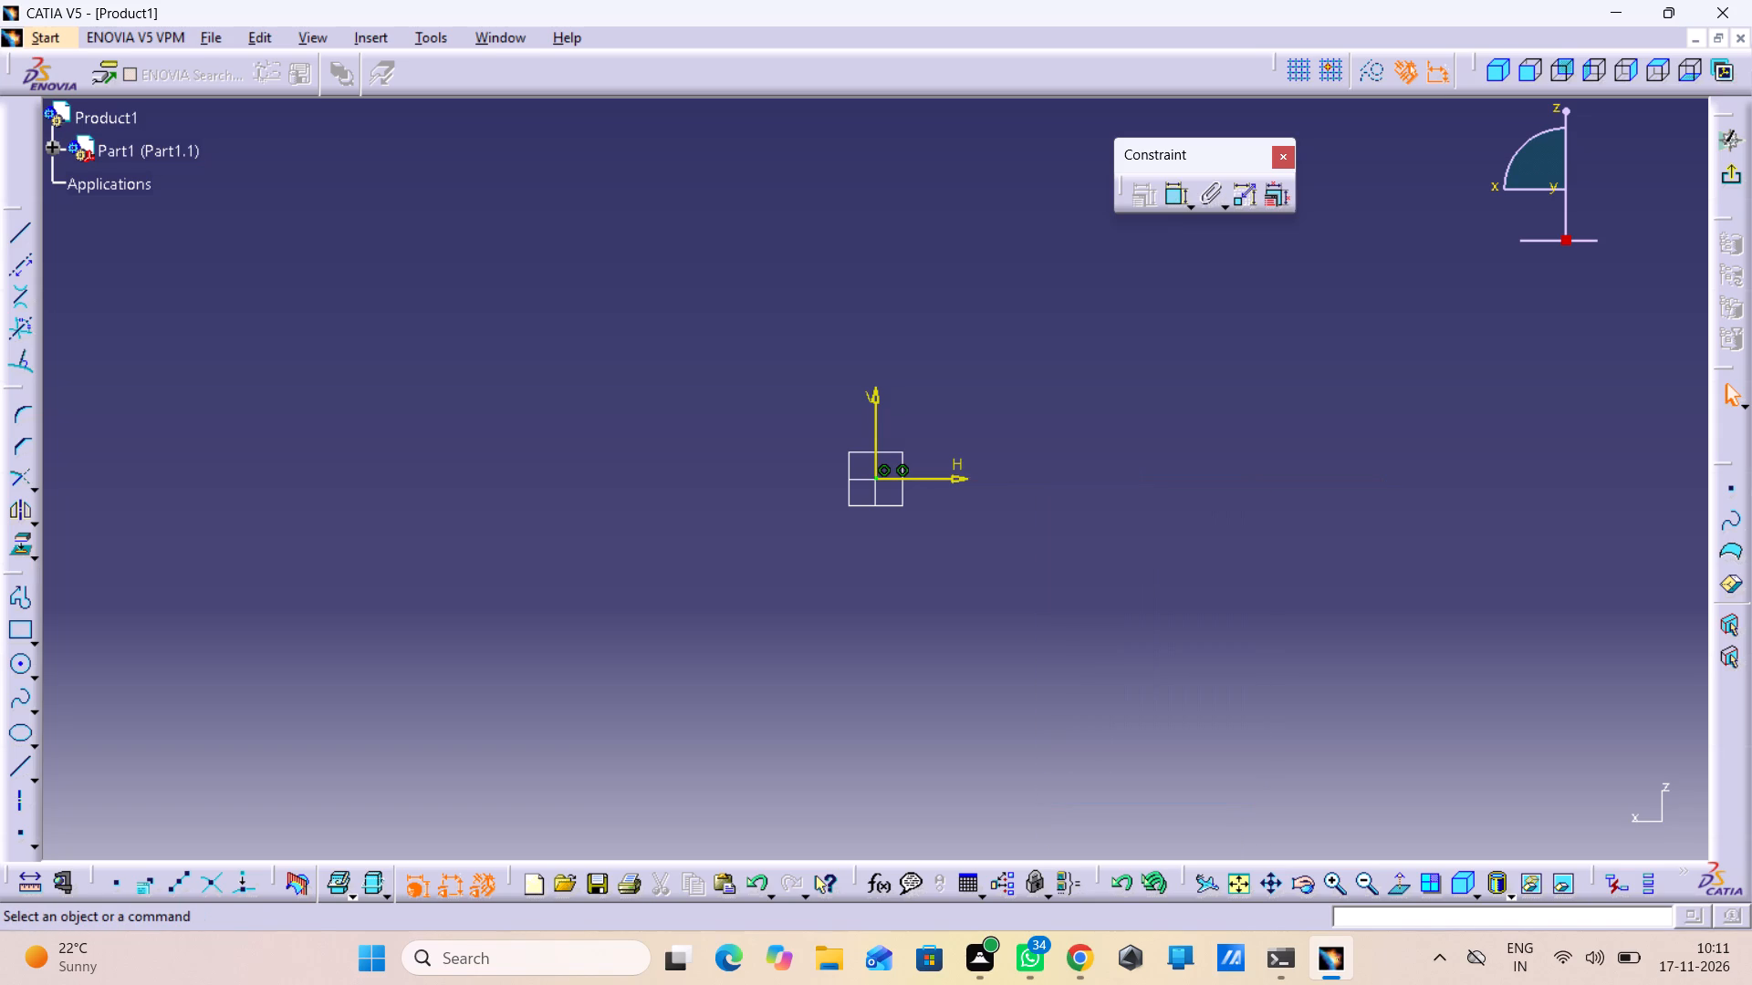
# Sketch a rectangle about 36 mm wide and 127 mm high, with its first corner on the vertical axis above the origin.
pyautogui.click(16, 630)
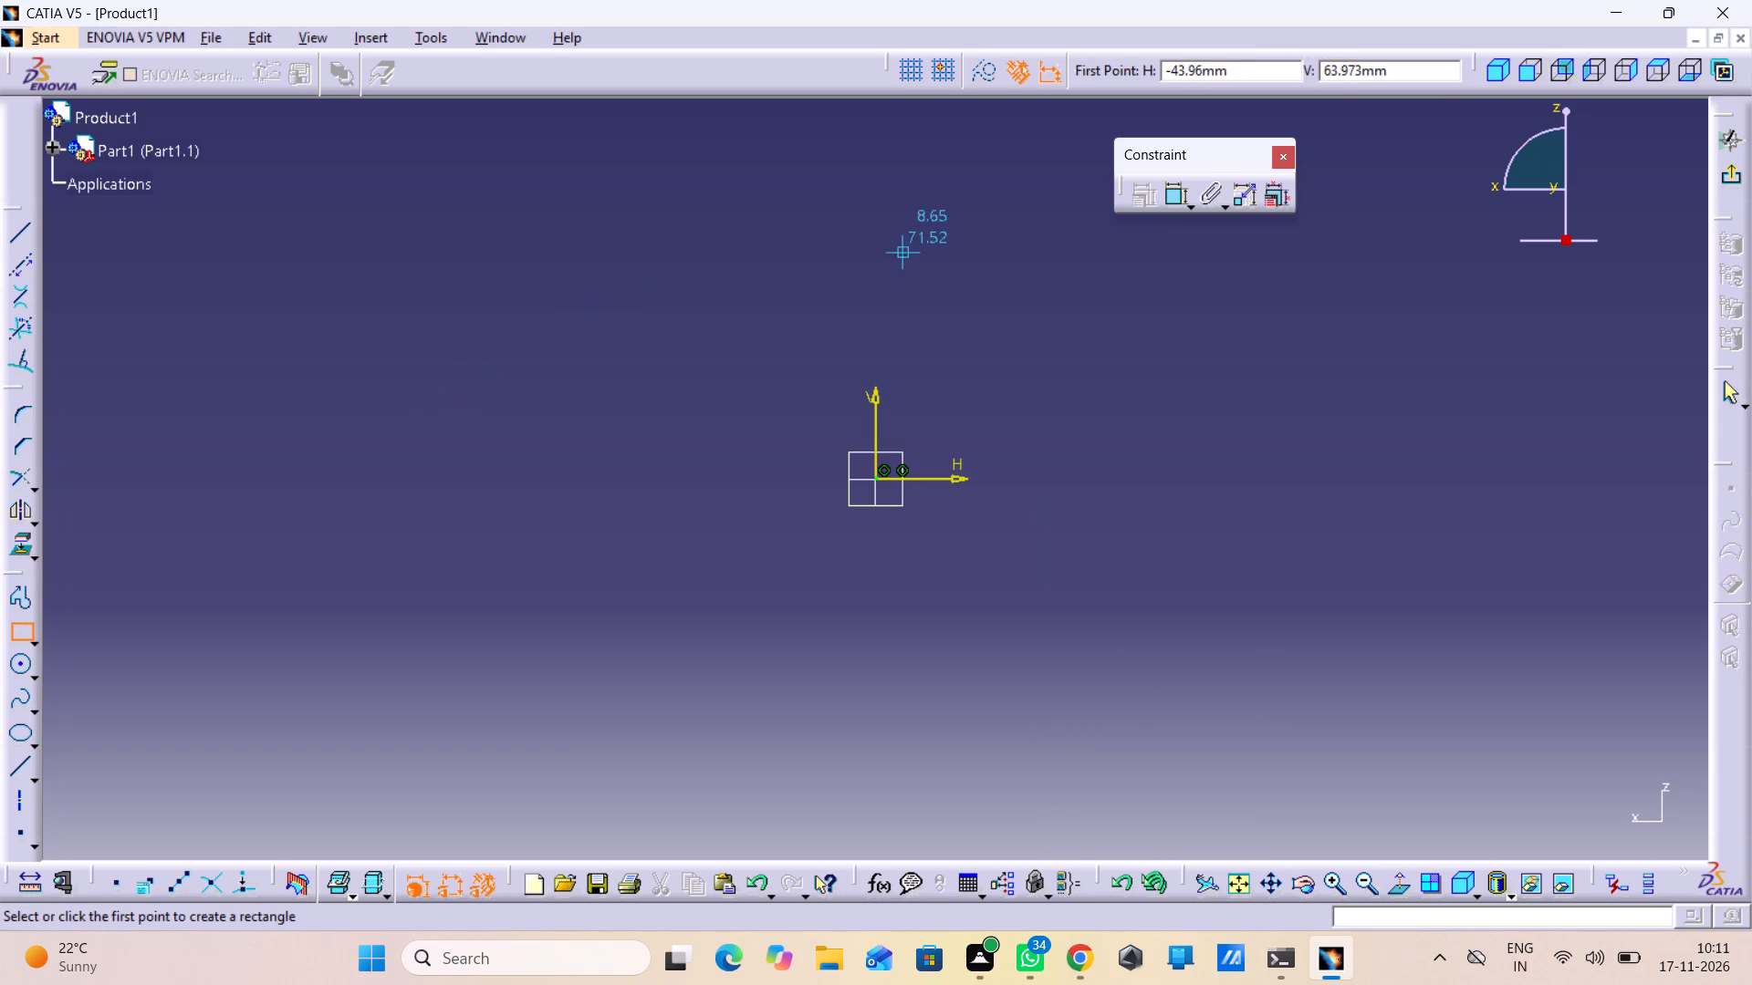
pyautogui.click(877, 246)
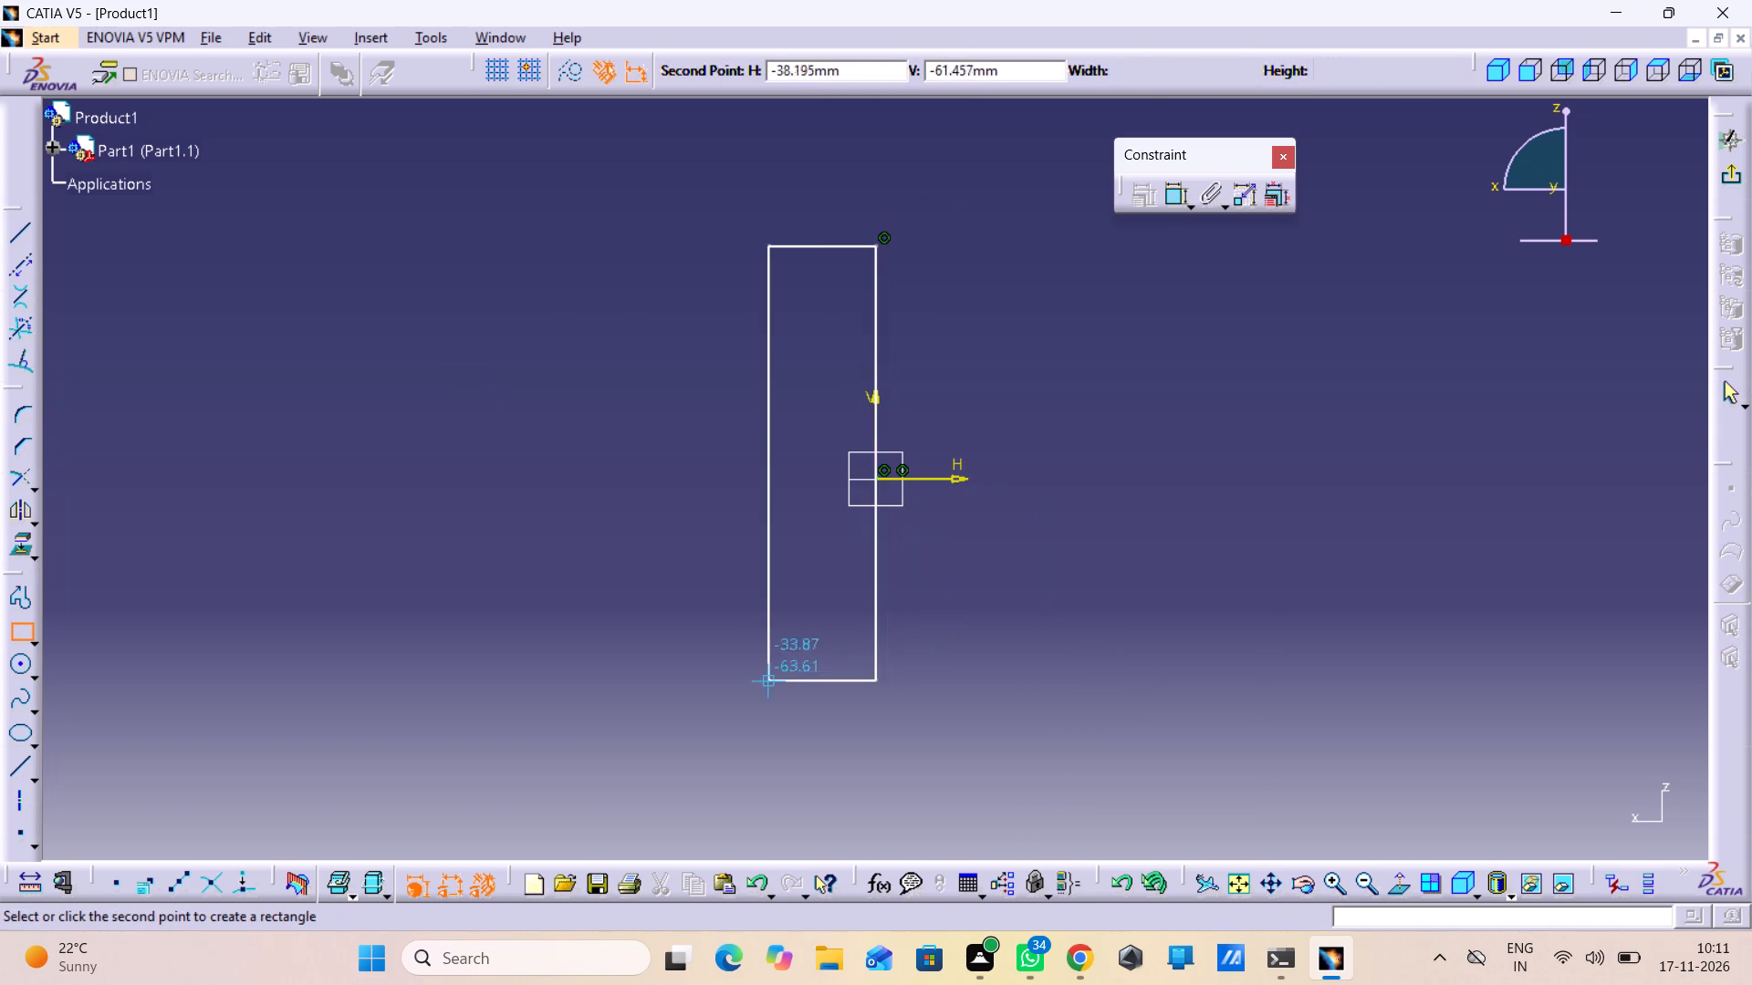
pyautogui.click(764, 648)
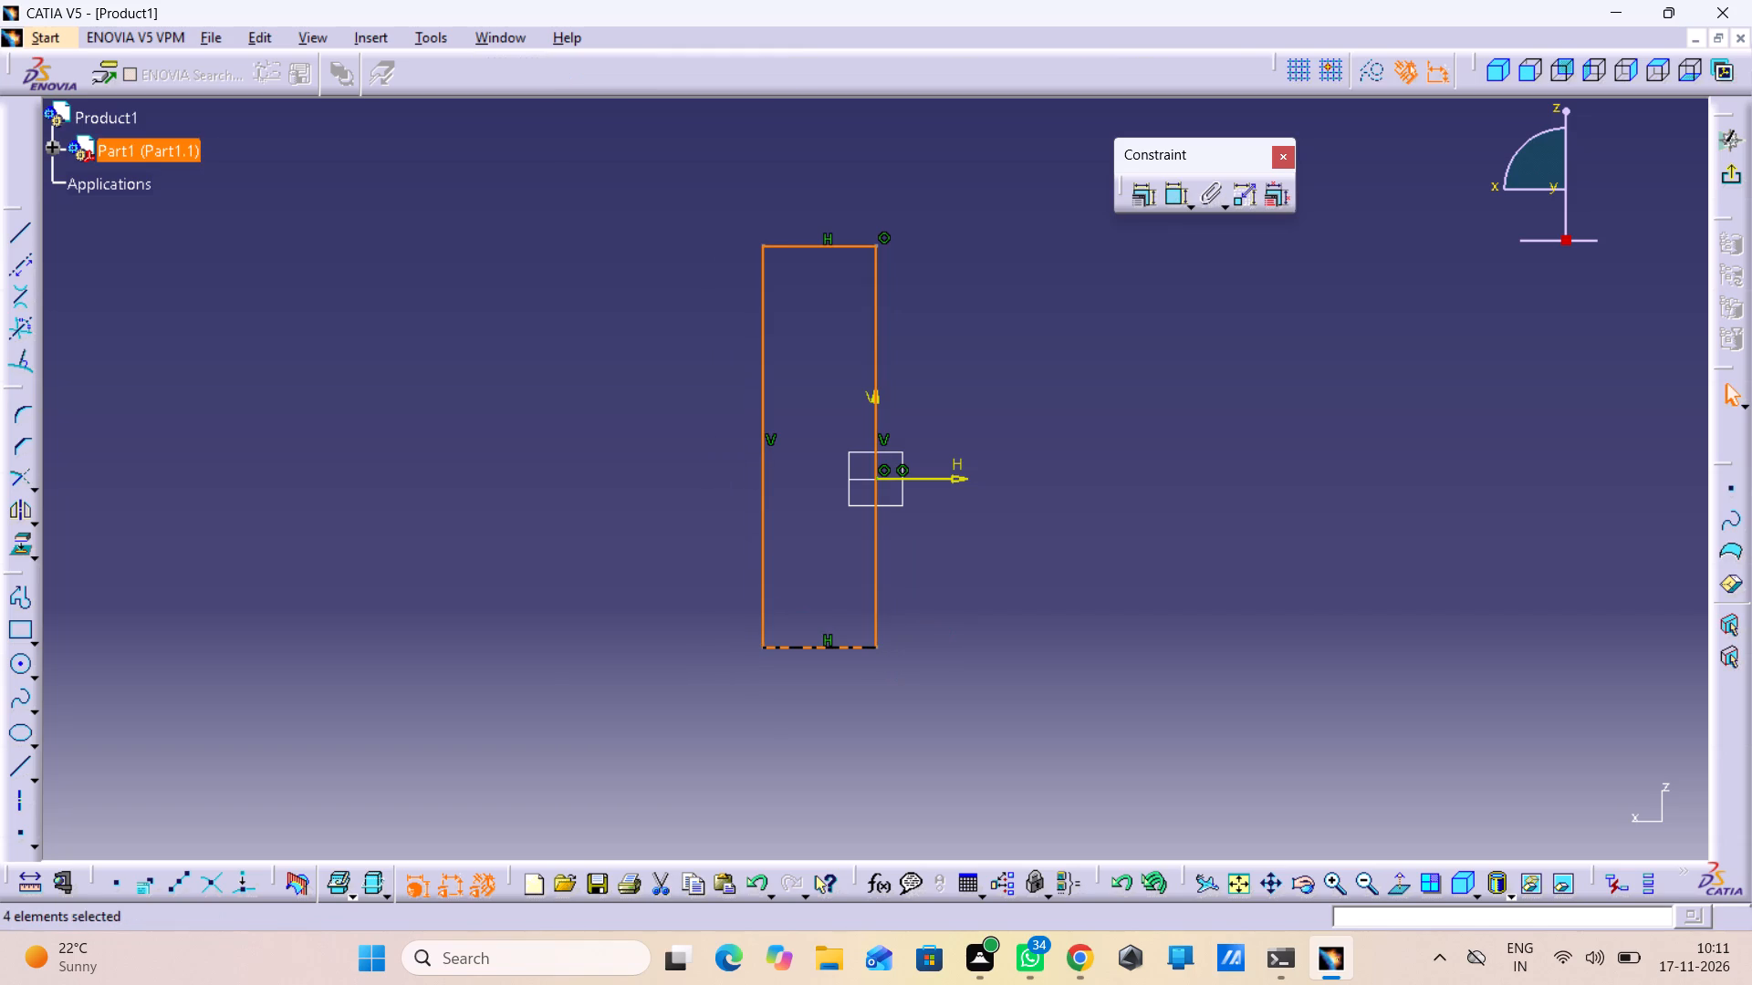
pyautogui.click(1027, 668)
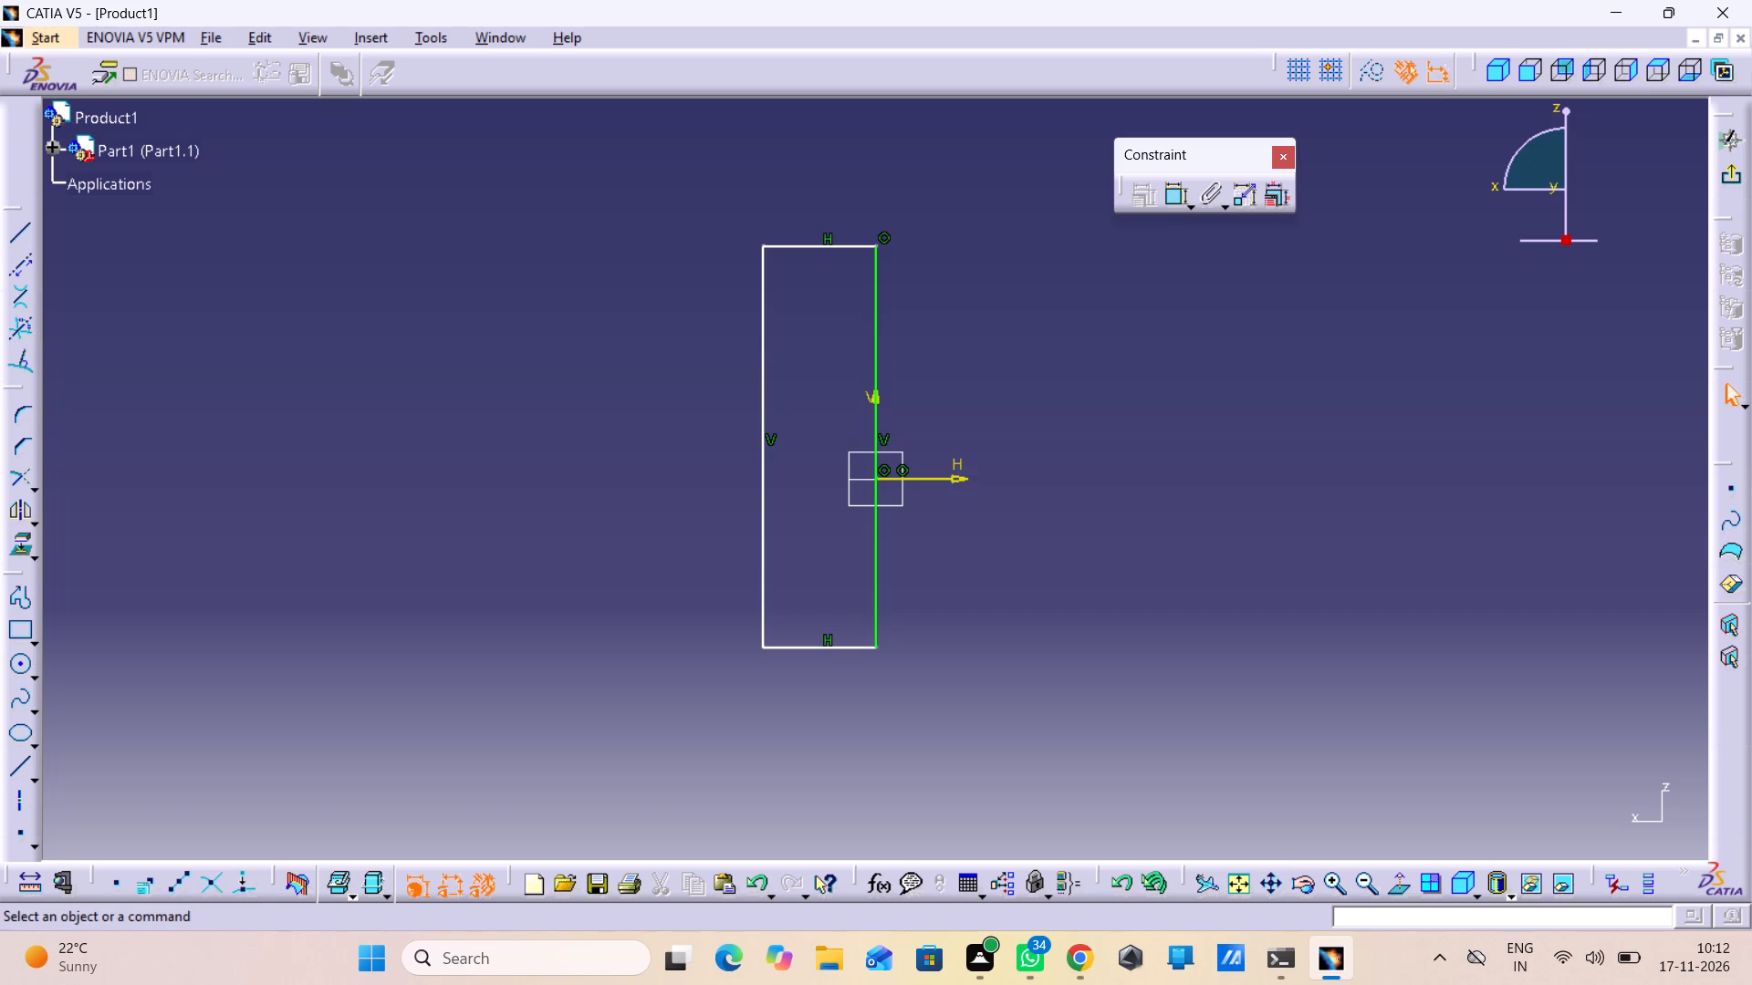
# Dimension the rectangle's bottom edge and place the dimension clear below the profile.
pyautogui.click(1180, 181)
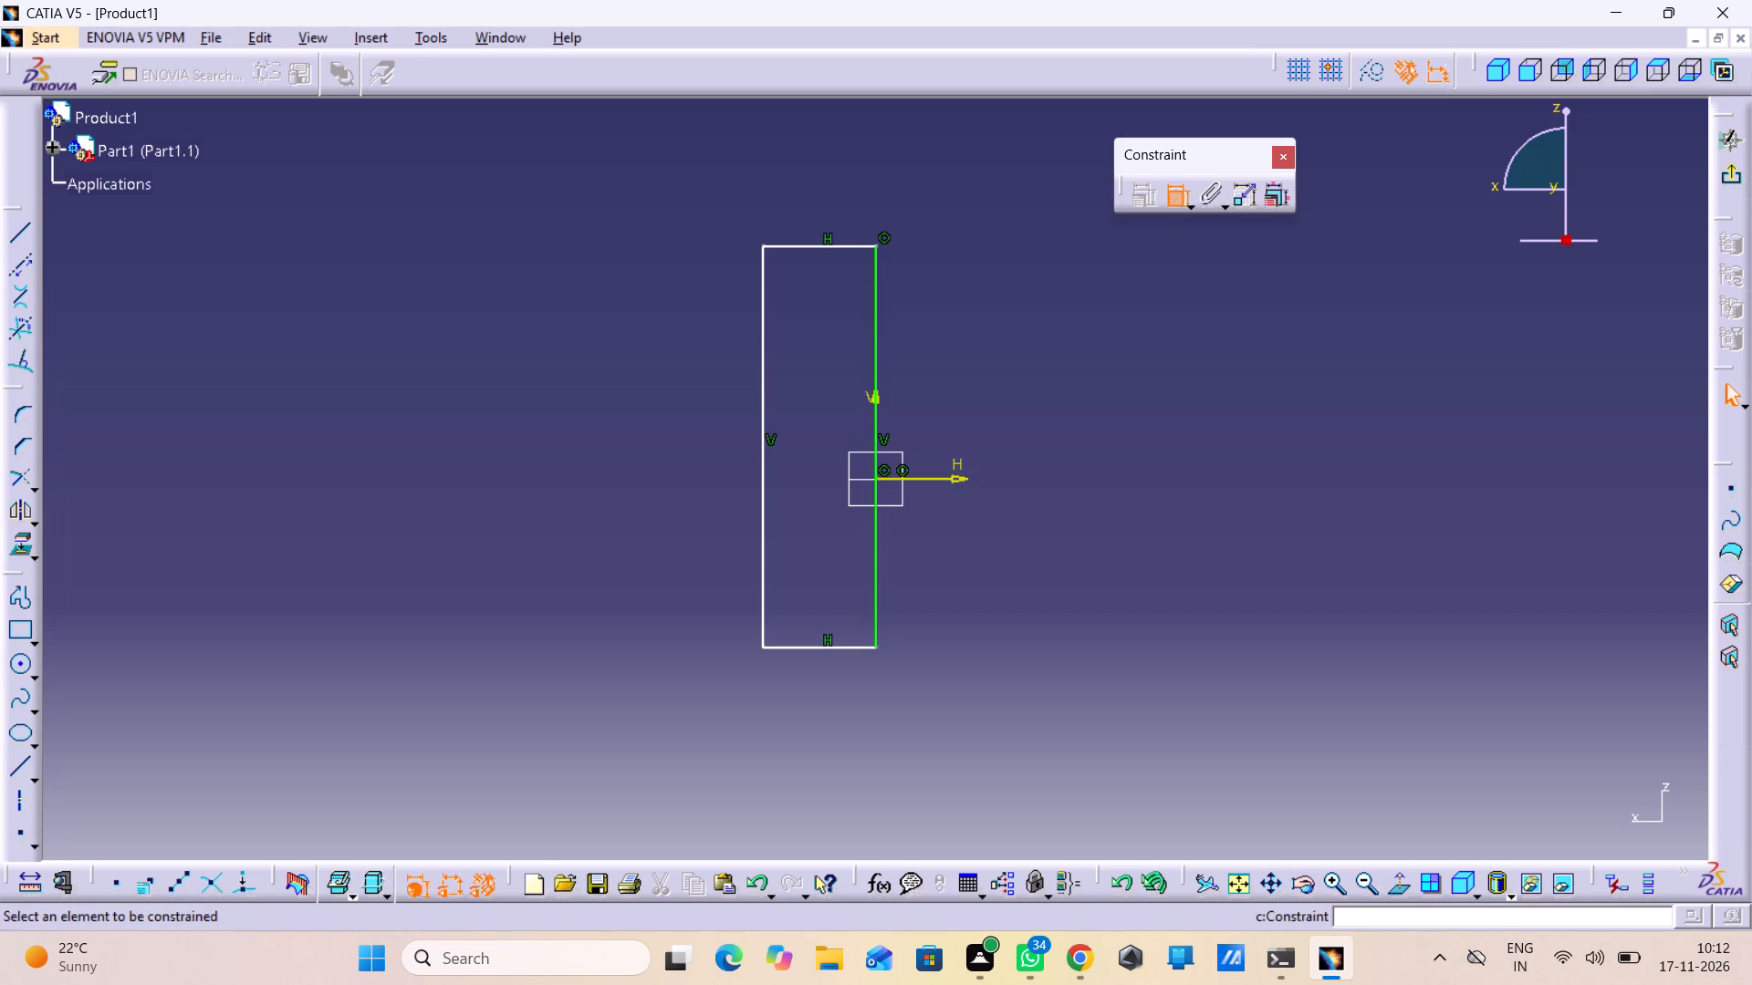
pyautogui.click(848, 645)
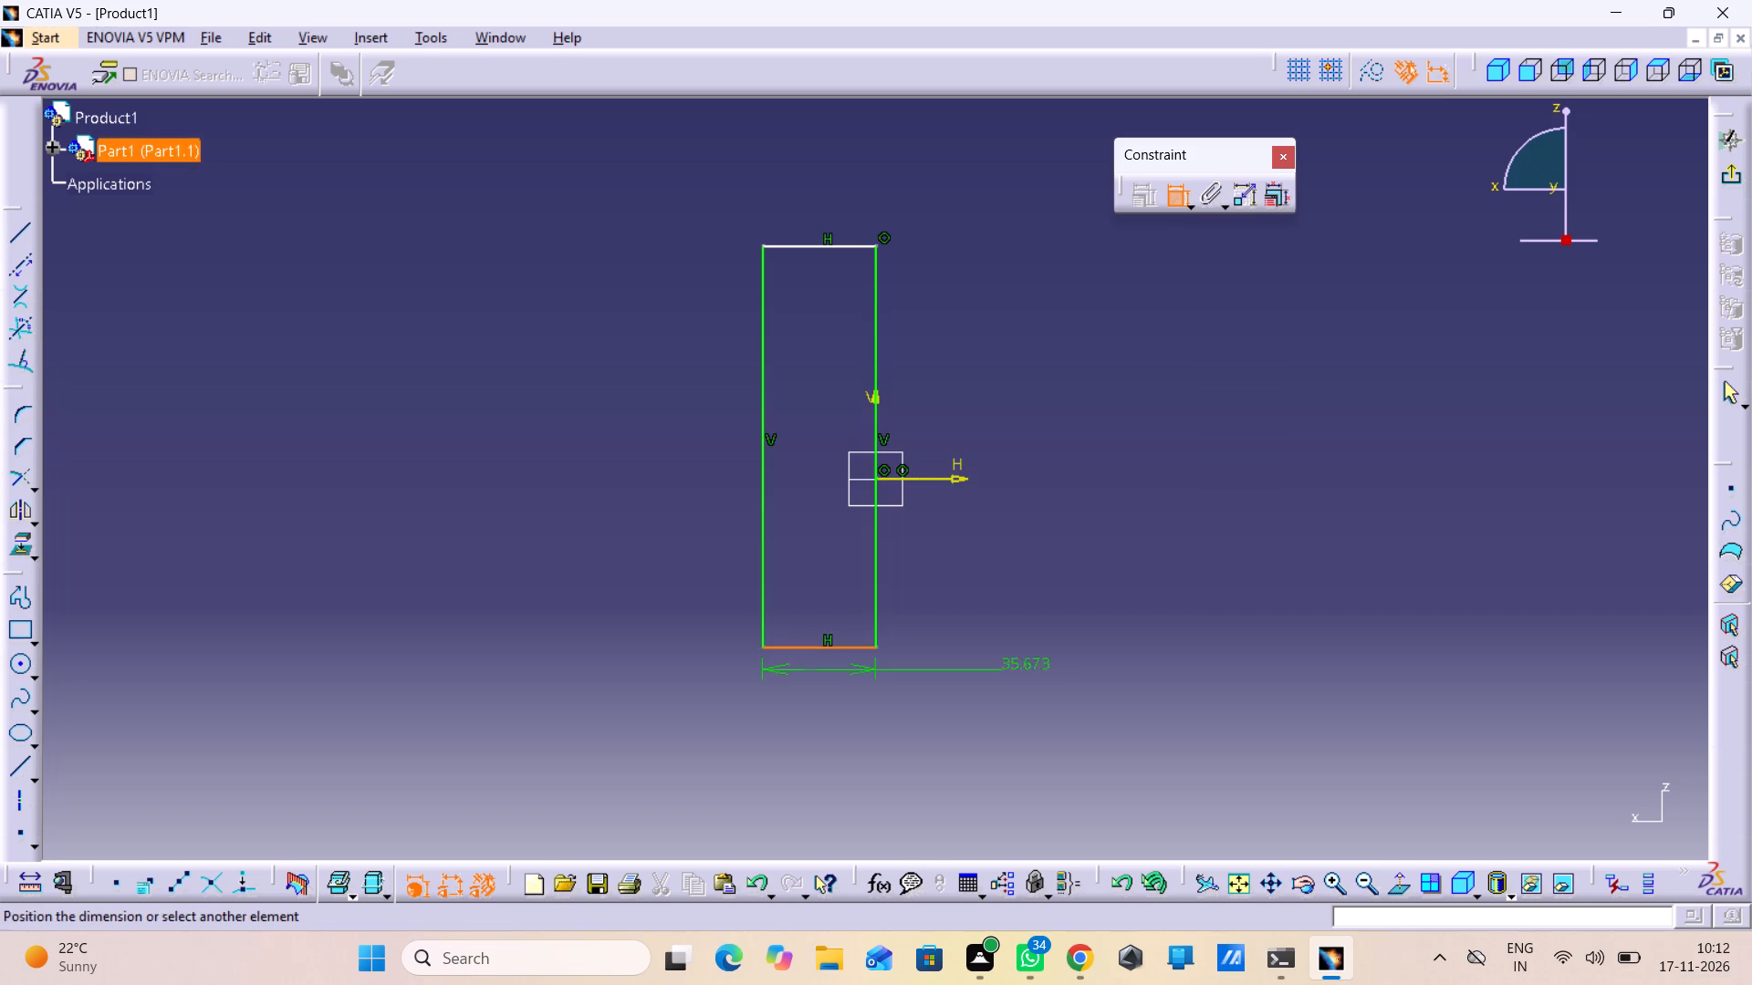
pyautogui.click(1095, 652)
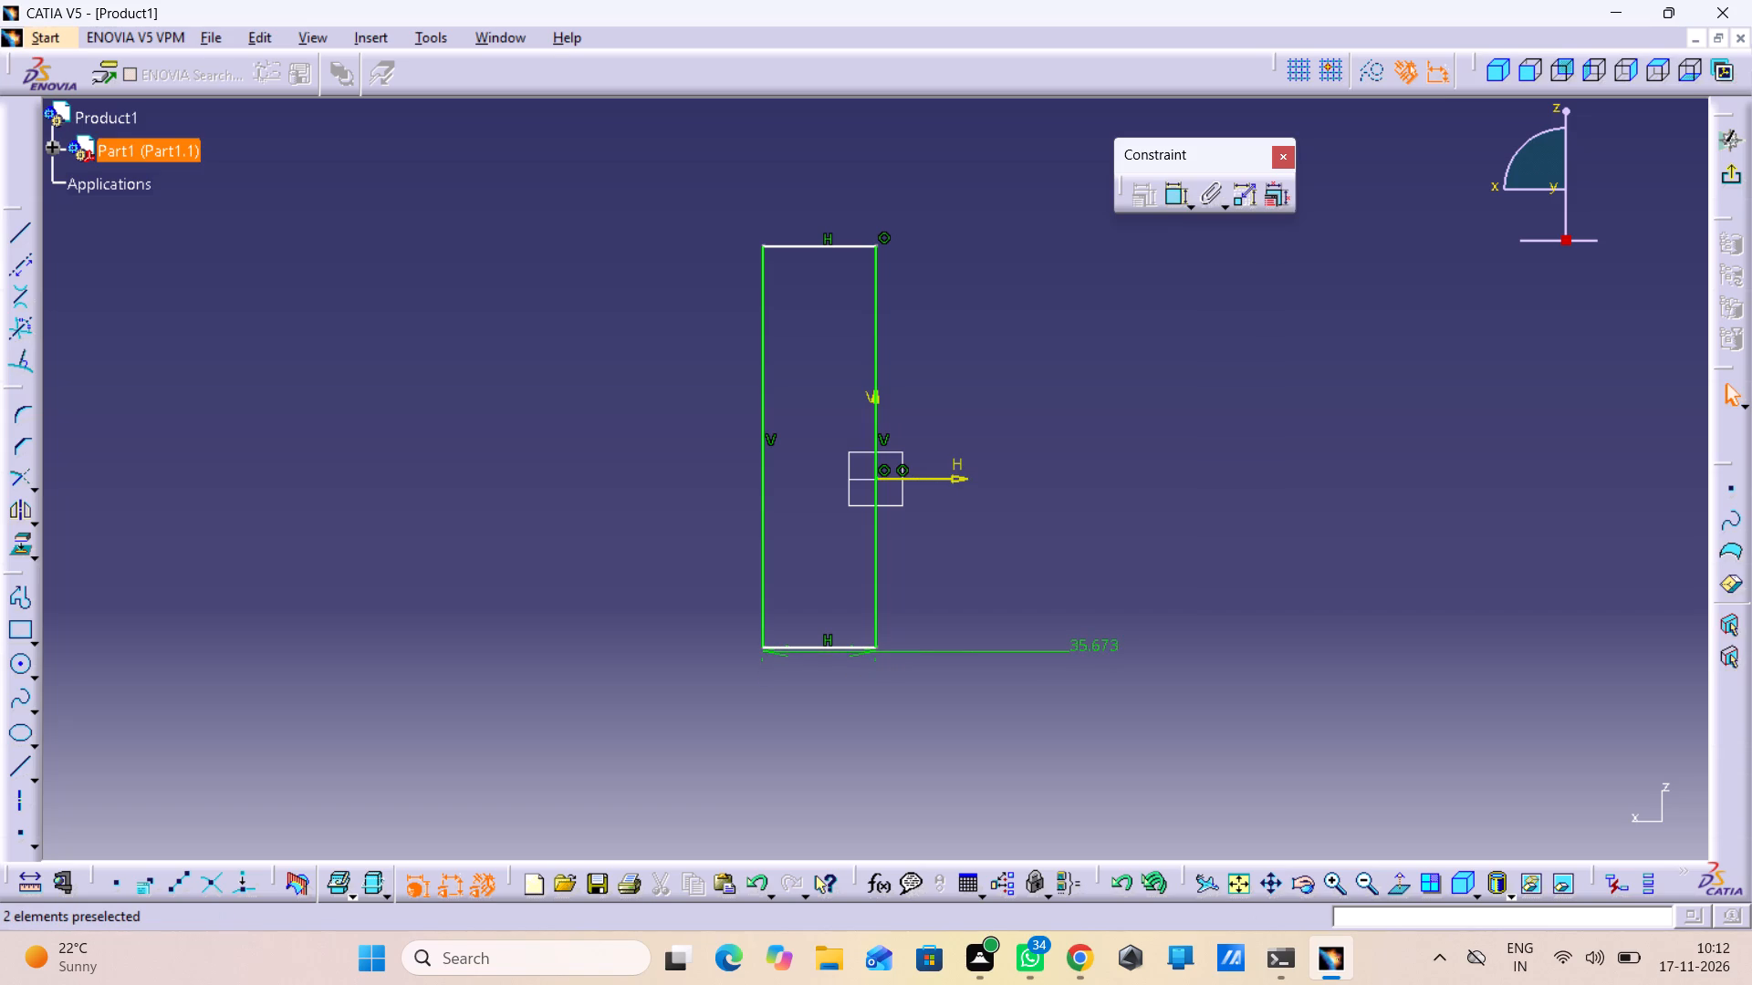
pyautogui.moveTo(888, 652); pyautogui.dragTo(875, 698)
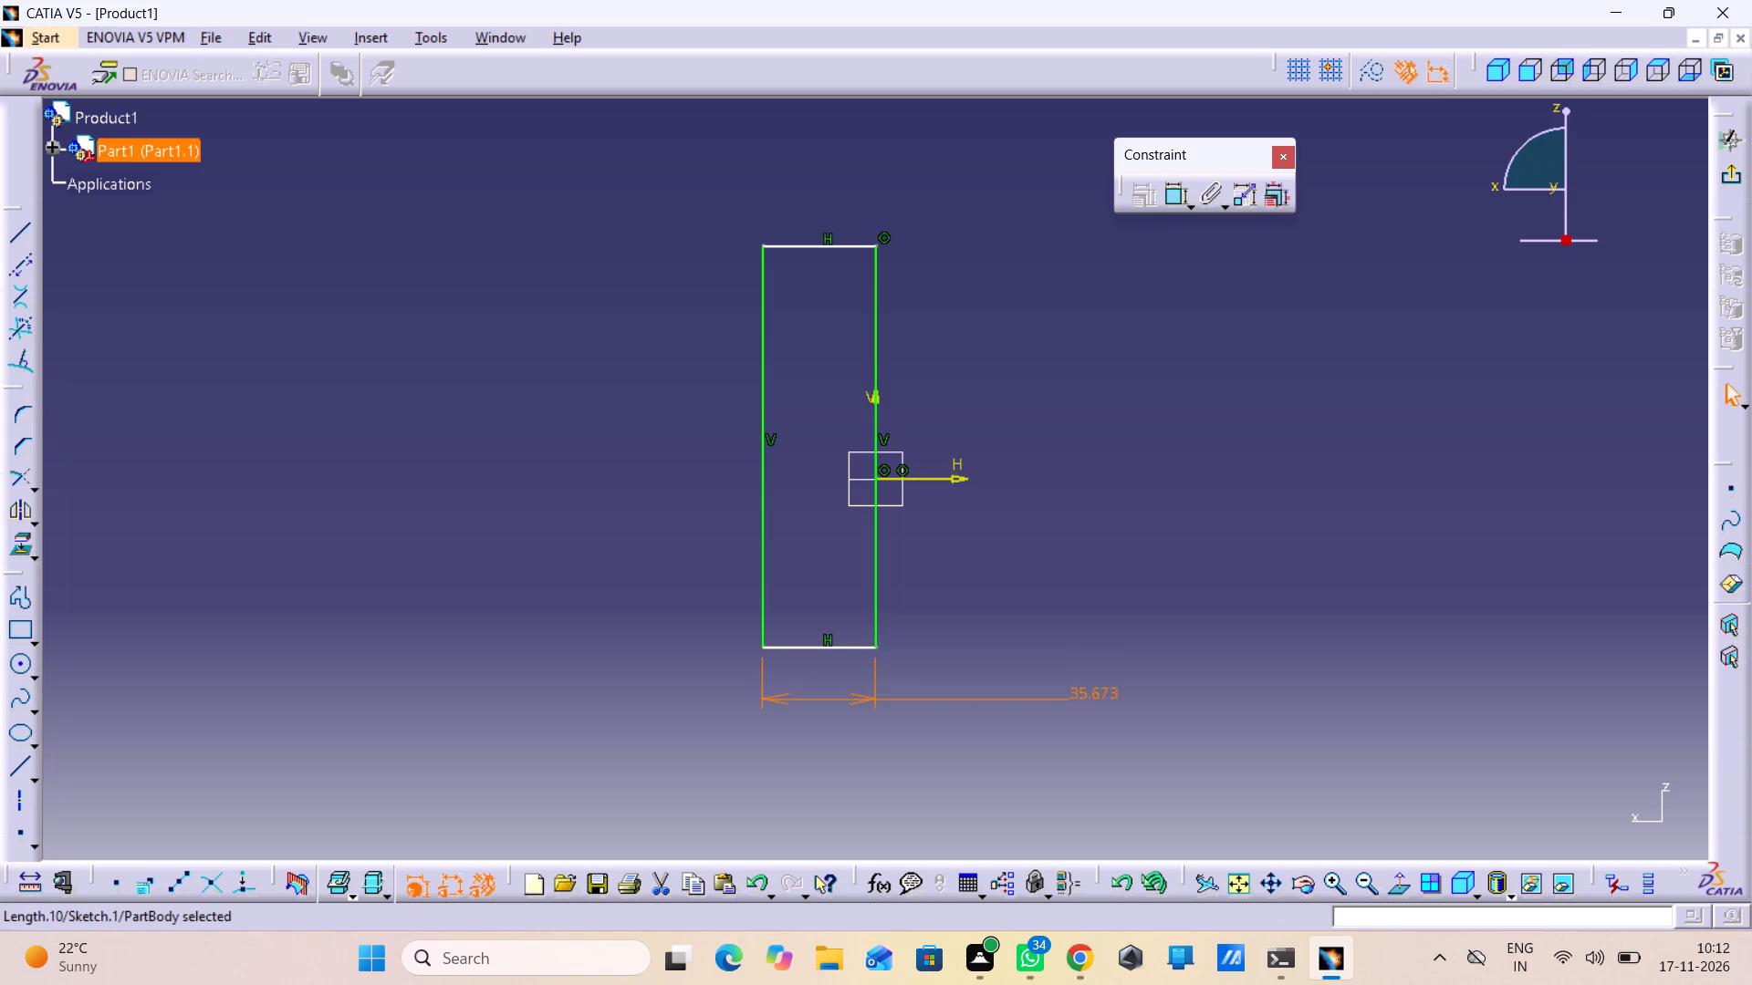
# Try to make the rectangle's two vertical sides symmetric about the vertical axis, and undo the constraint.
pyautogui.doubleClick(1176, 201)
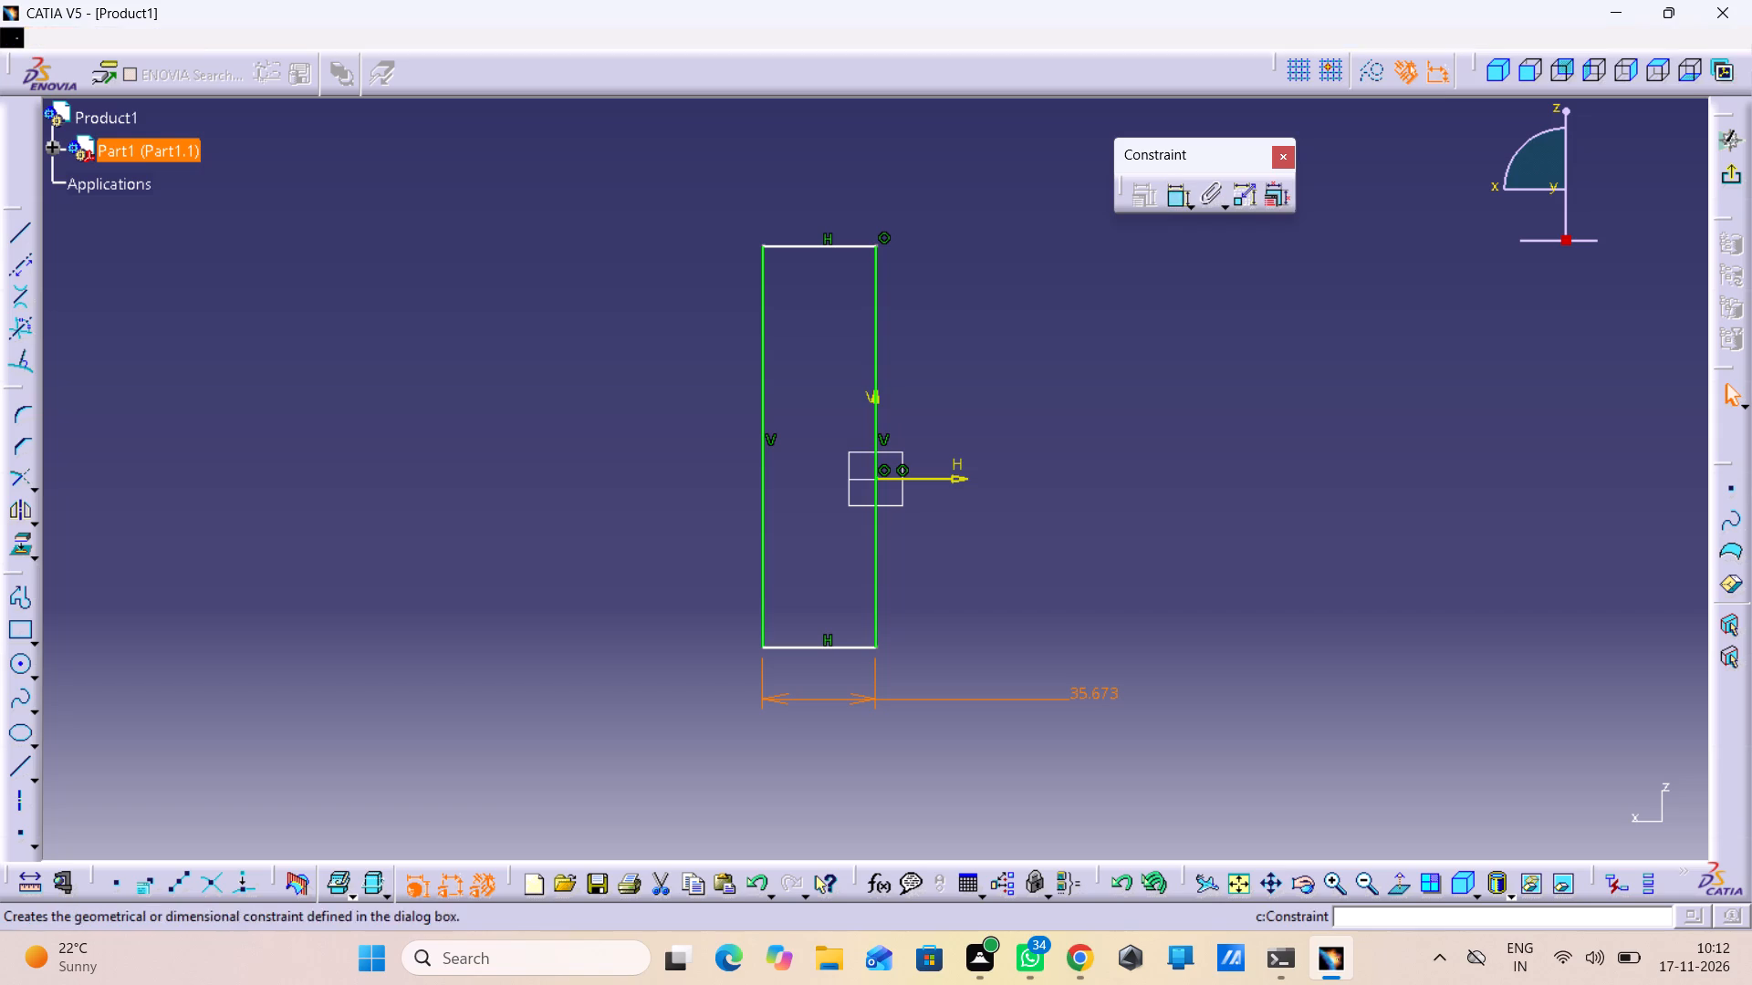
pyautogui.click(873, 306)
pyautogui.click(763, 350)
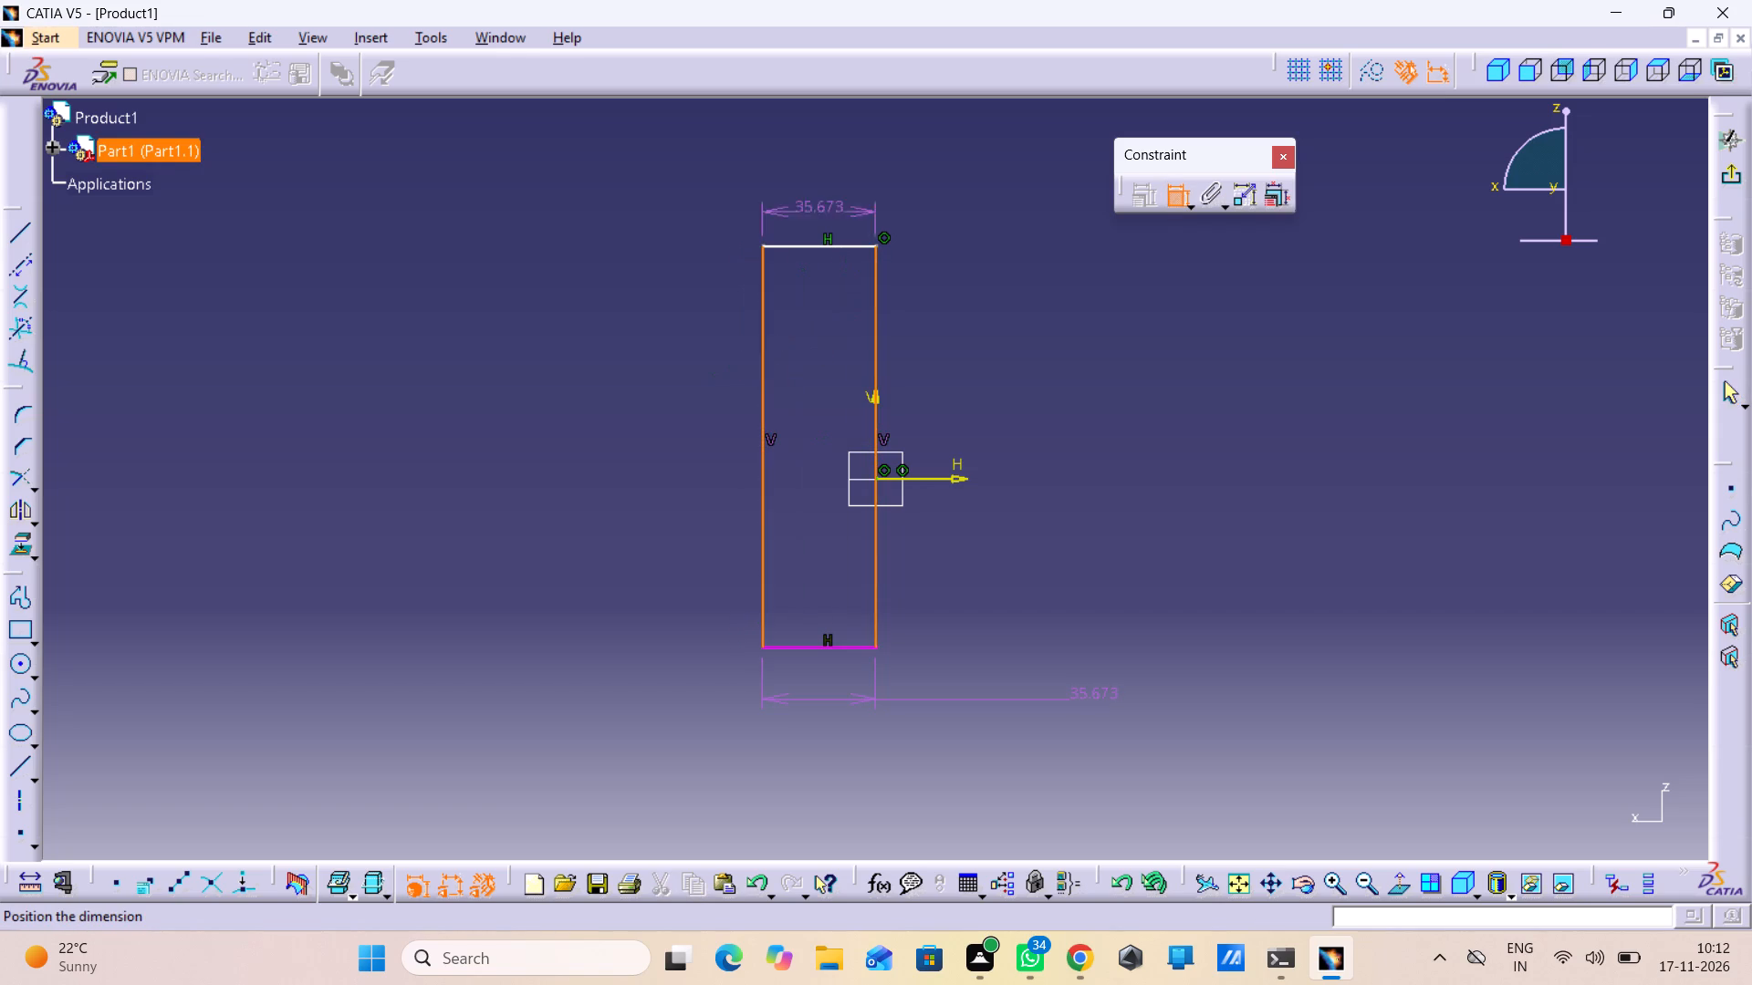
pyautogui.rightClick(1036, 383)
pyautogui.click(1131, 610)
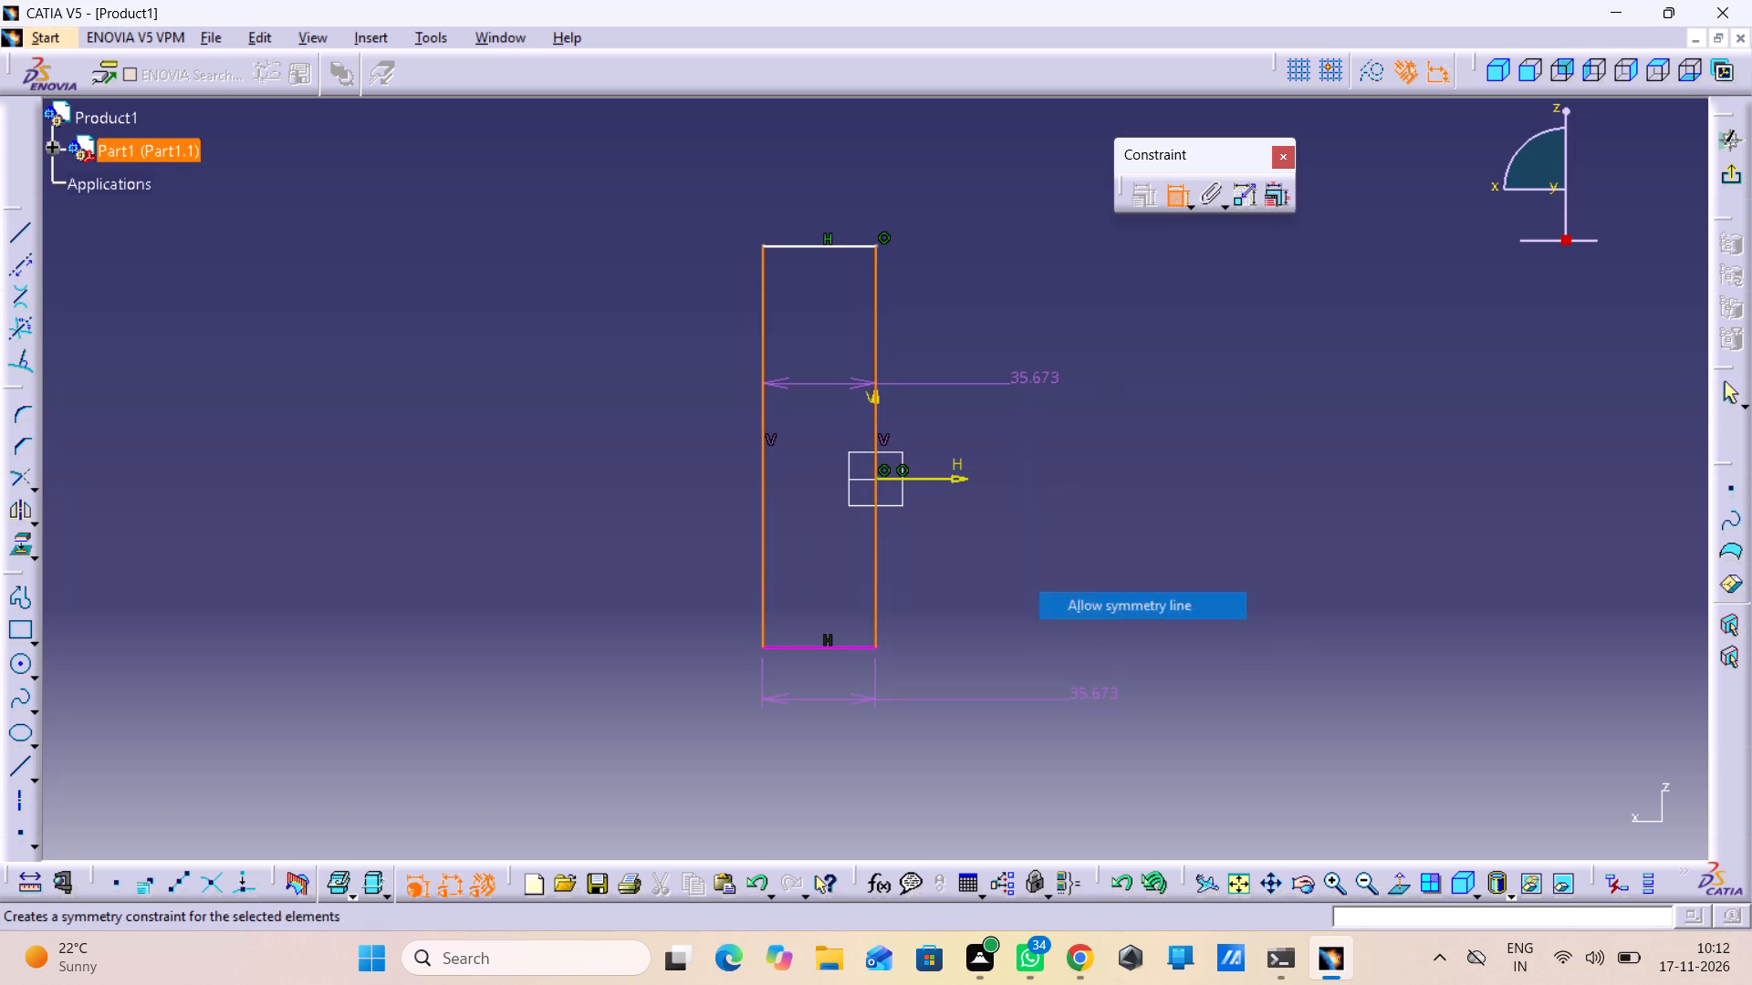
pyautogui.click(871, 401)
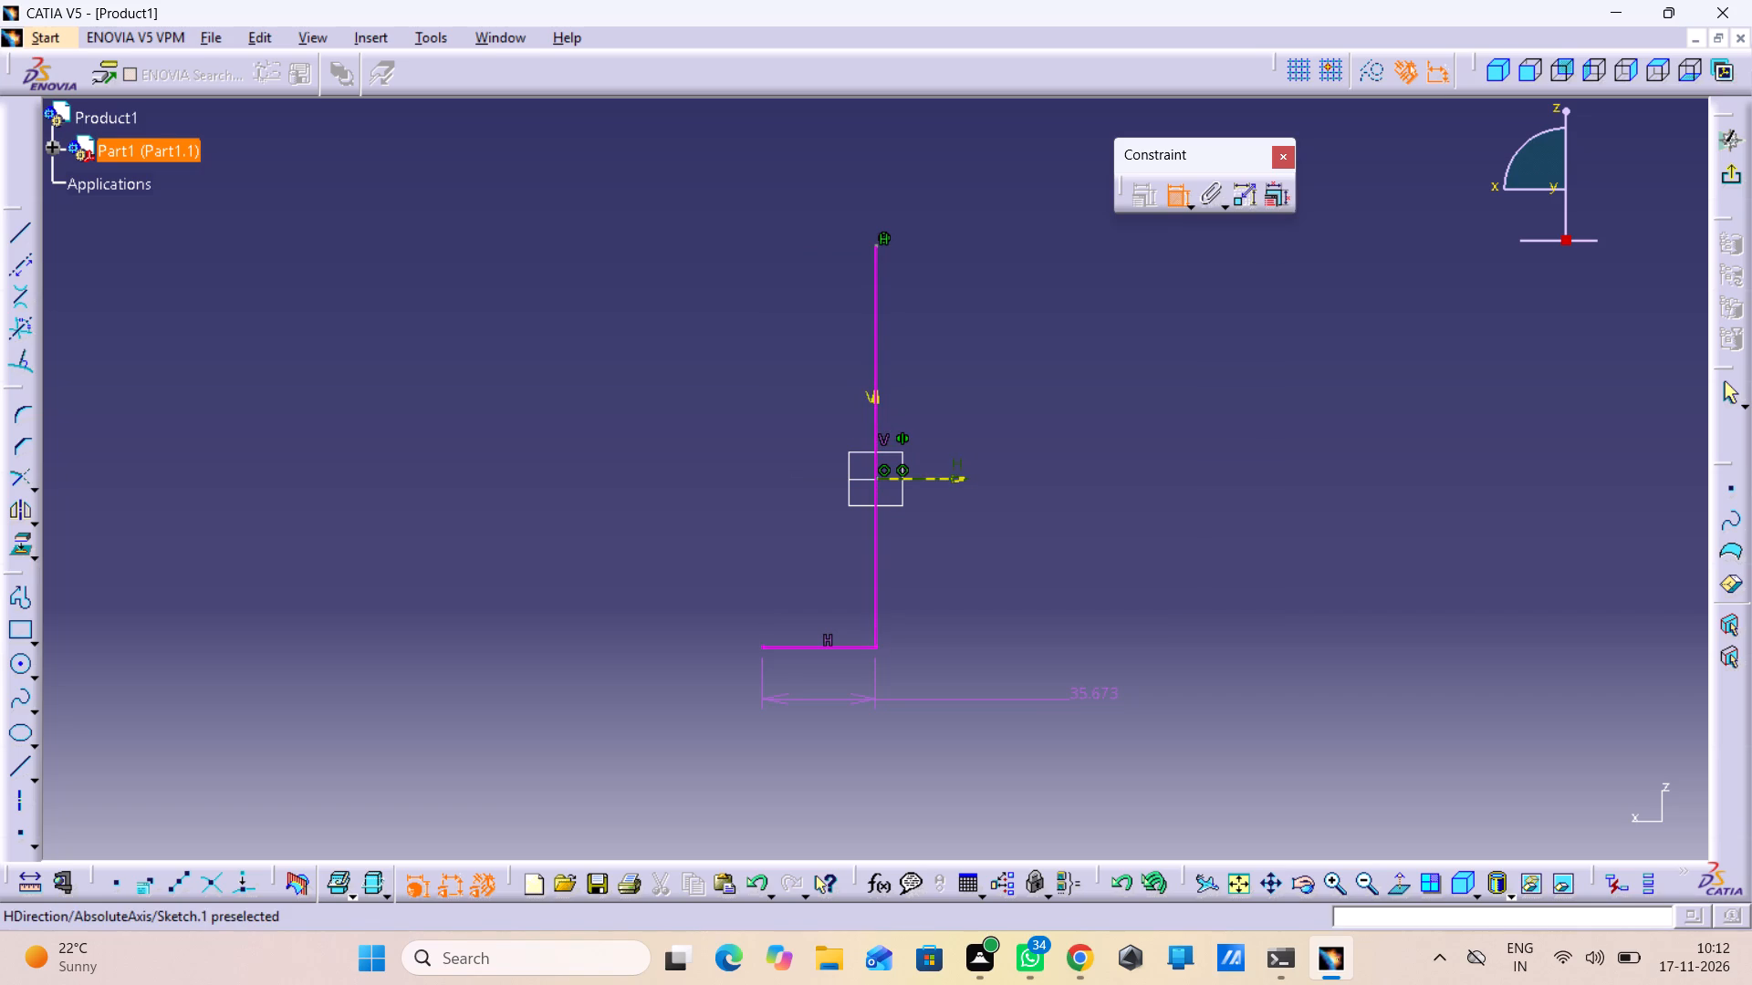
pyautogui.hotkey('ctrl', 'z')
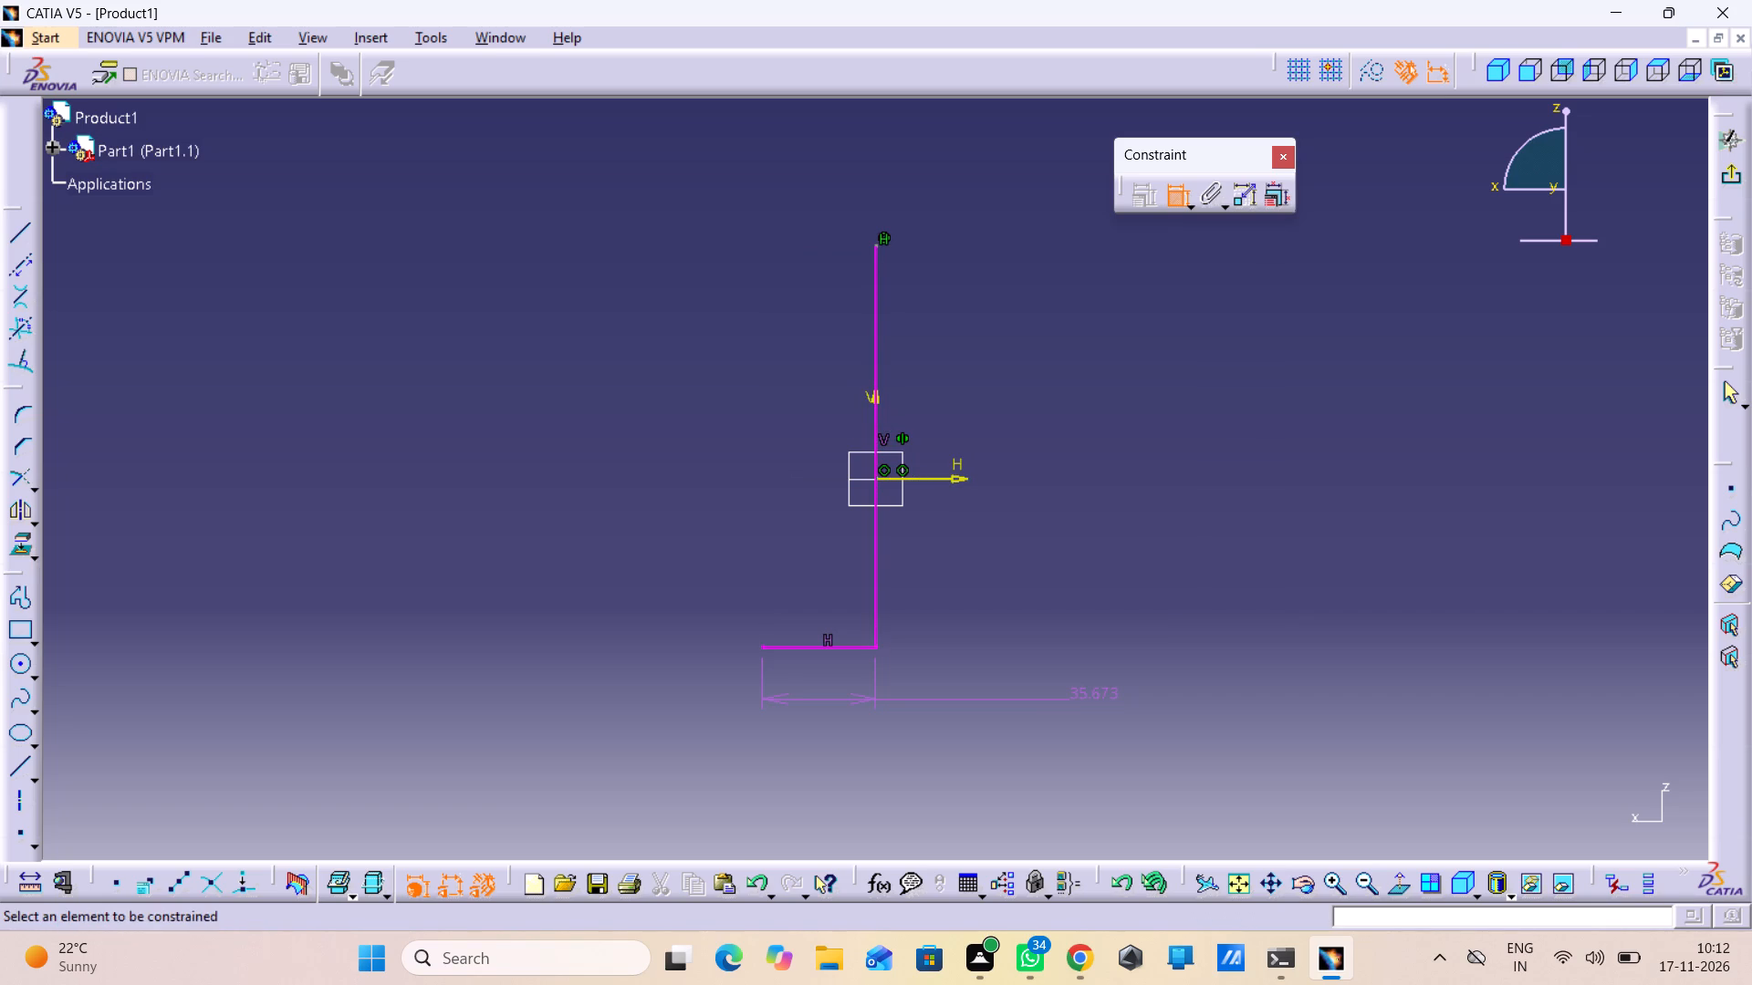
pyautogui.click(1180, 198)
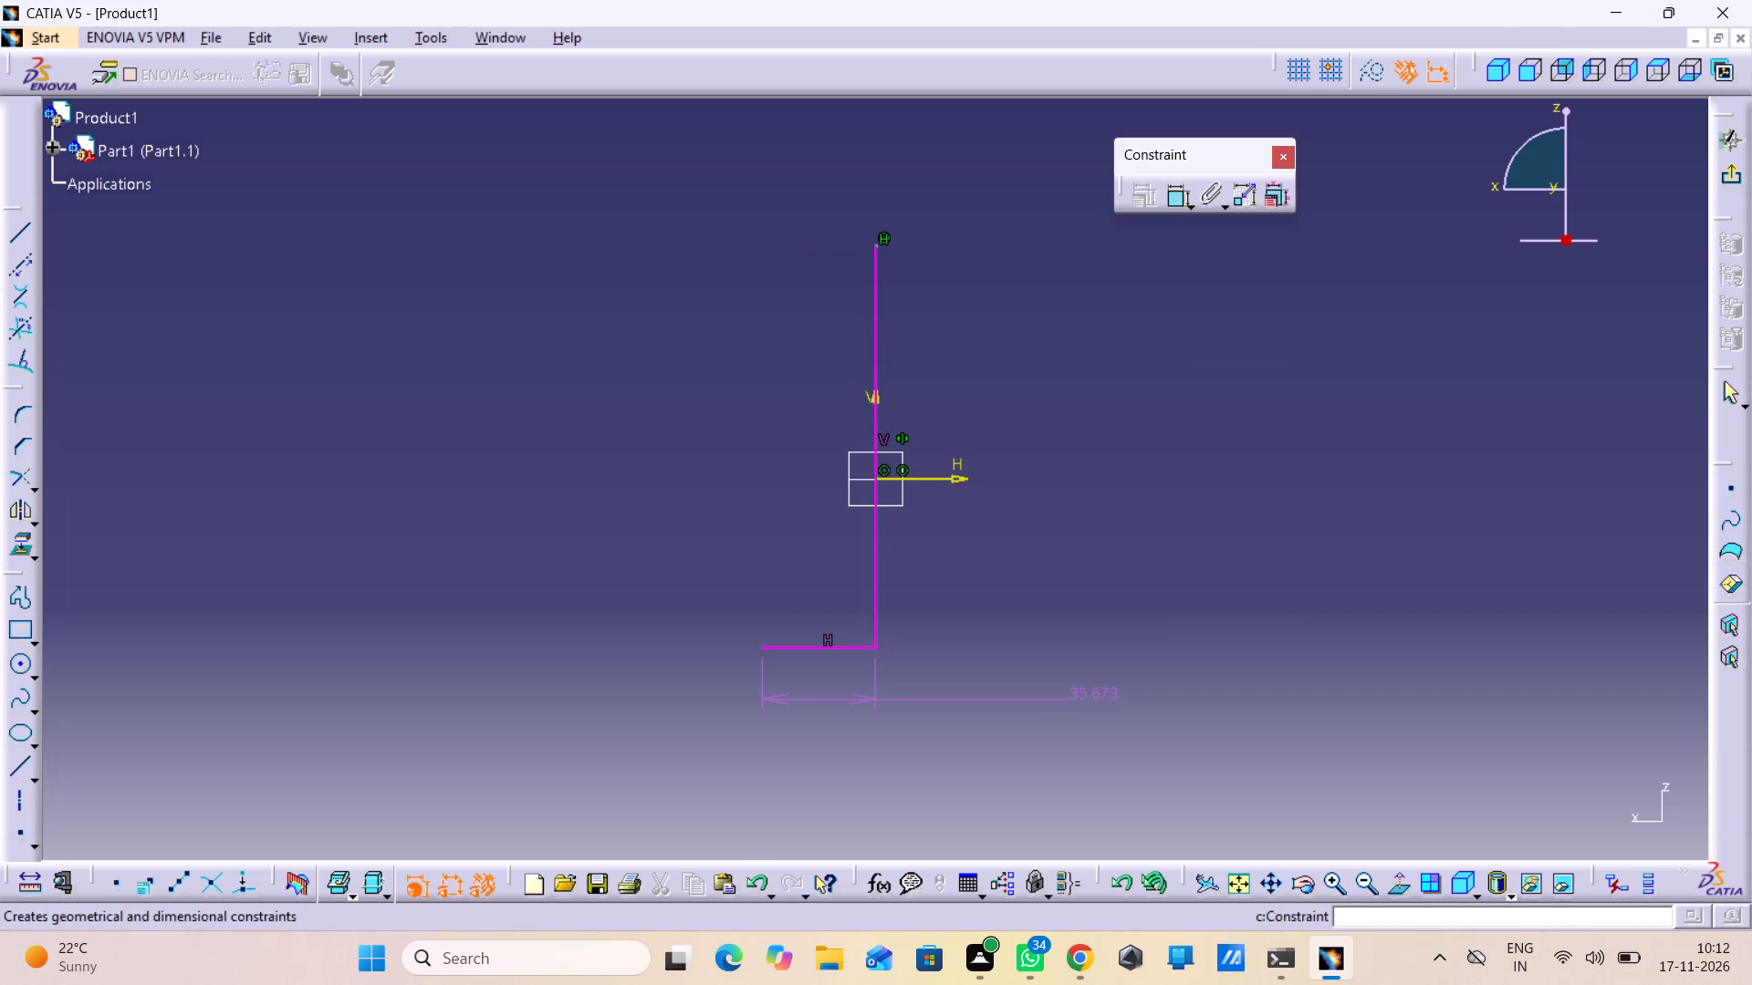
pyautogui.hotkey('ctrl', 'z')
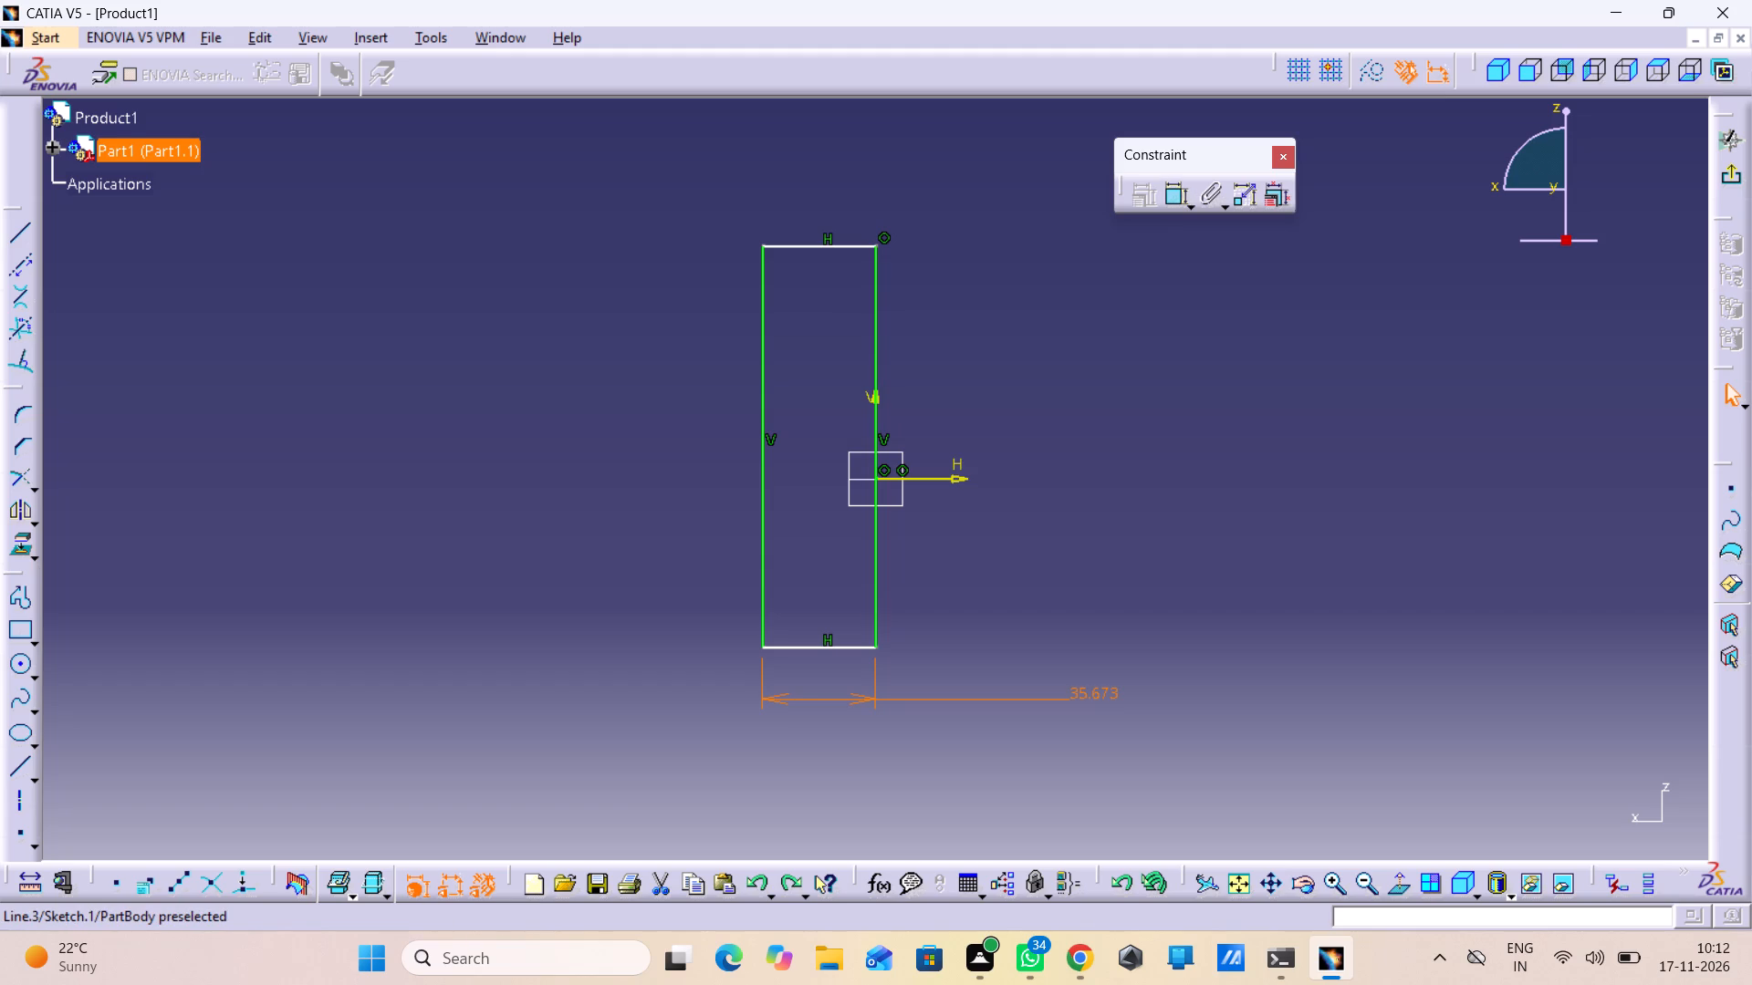
# Dimension the rectangle's height between its bottom and top edges, placing the dimension outside the profile beside the vertical axis.
pyautogui.click(823, 645)
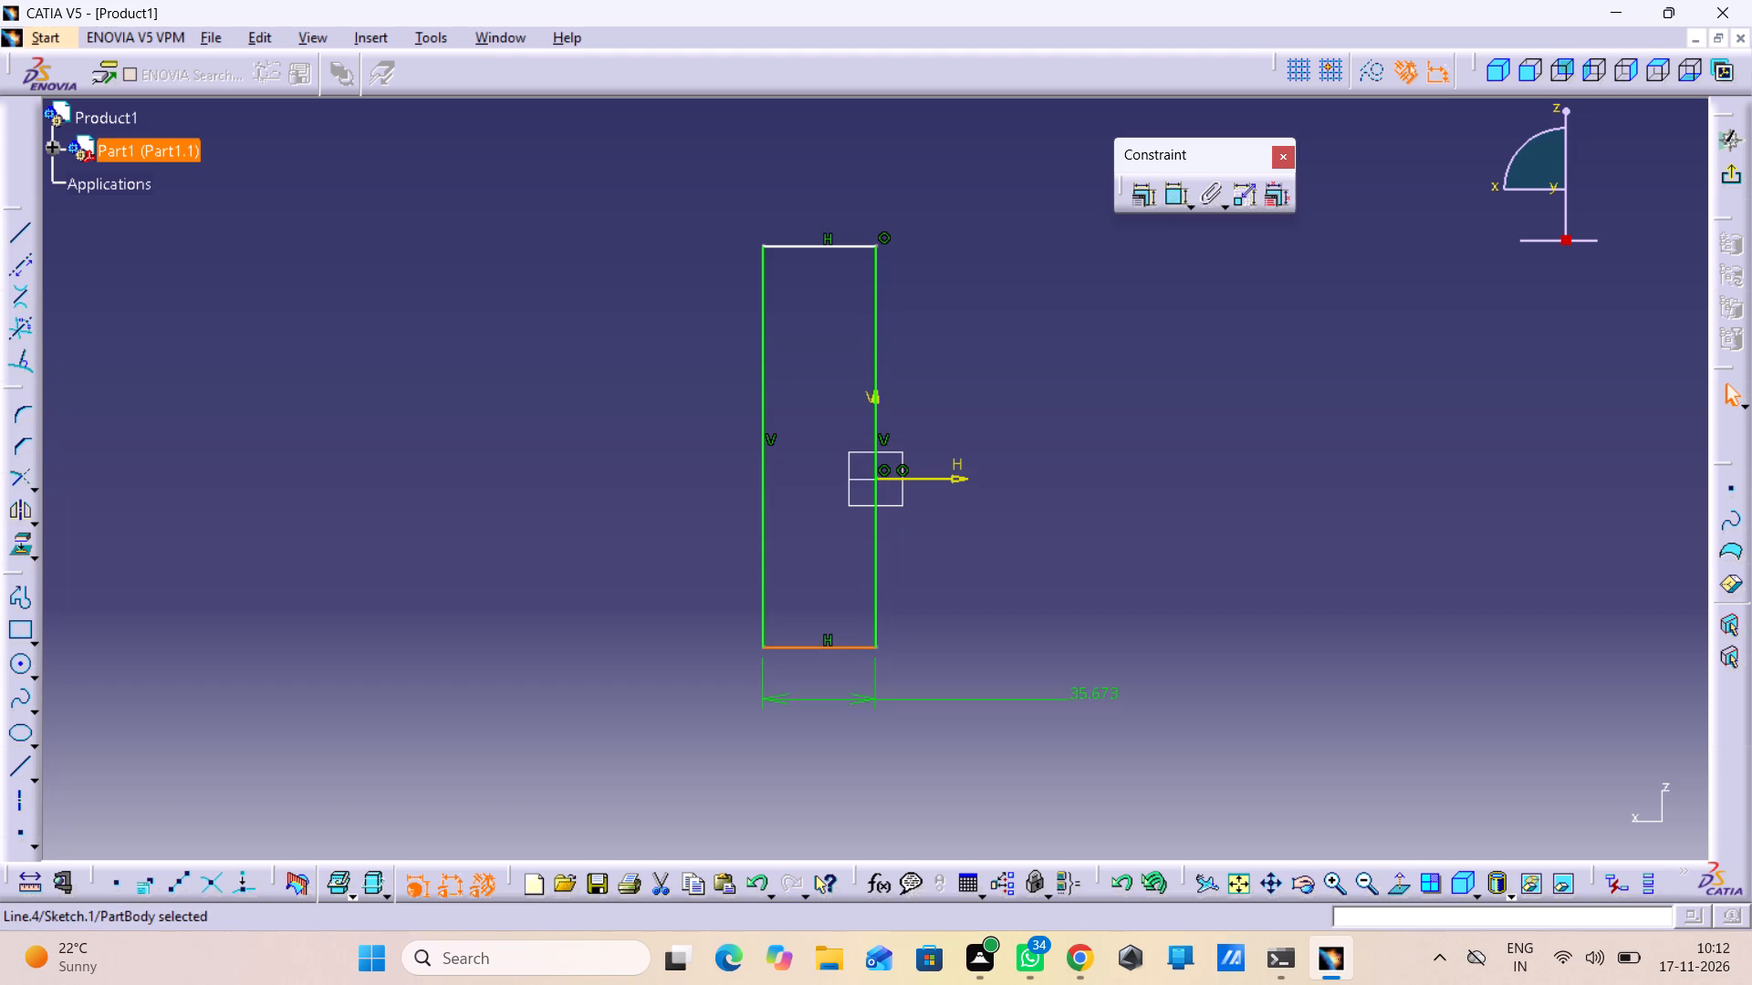
pyautogui.click(1160, 205)
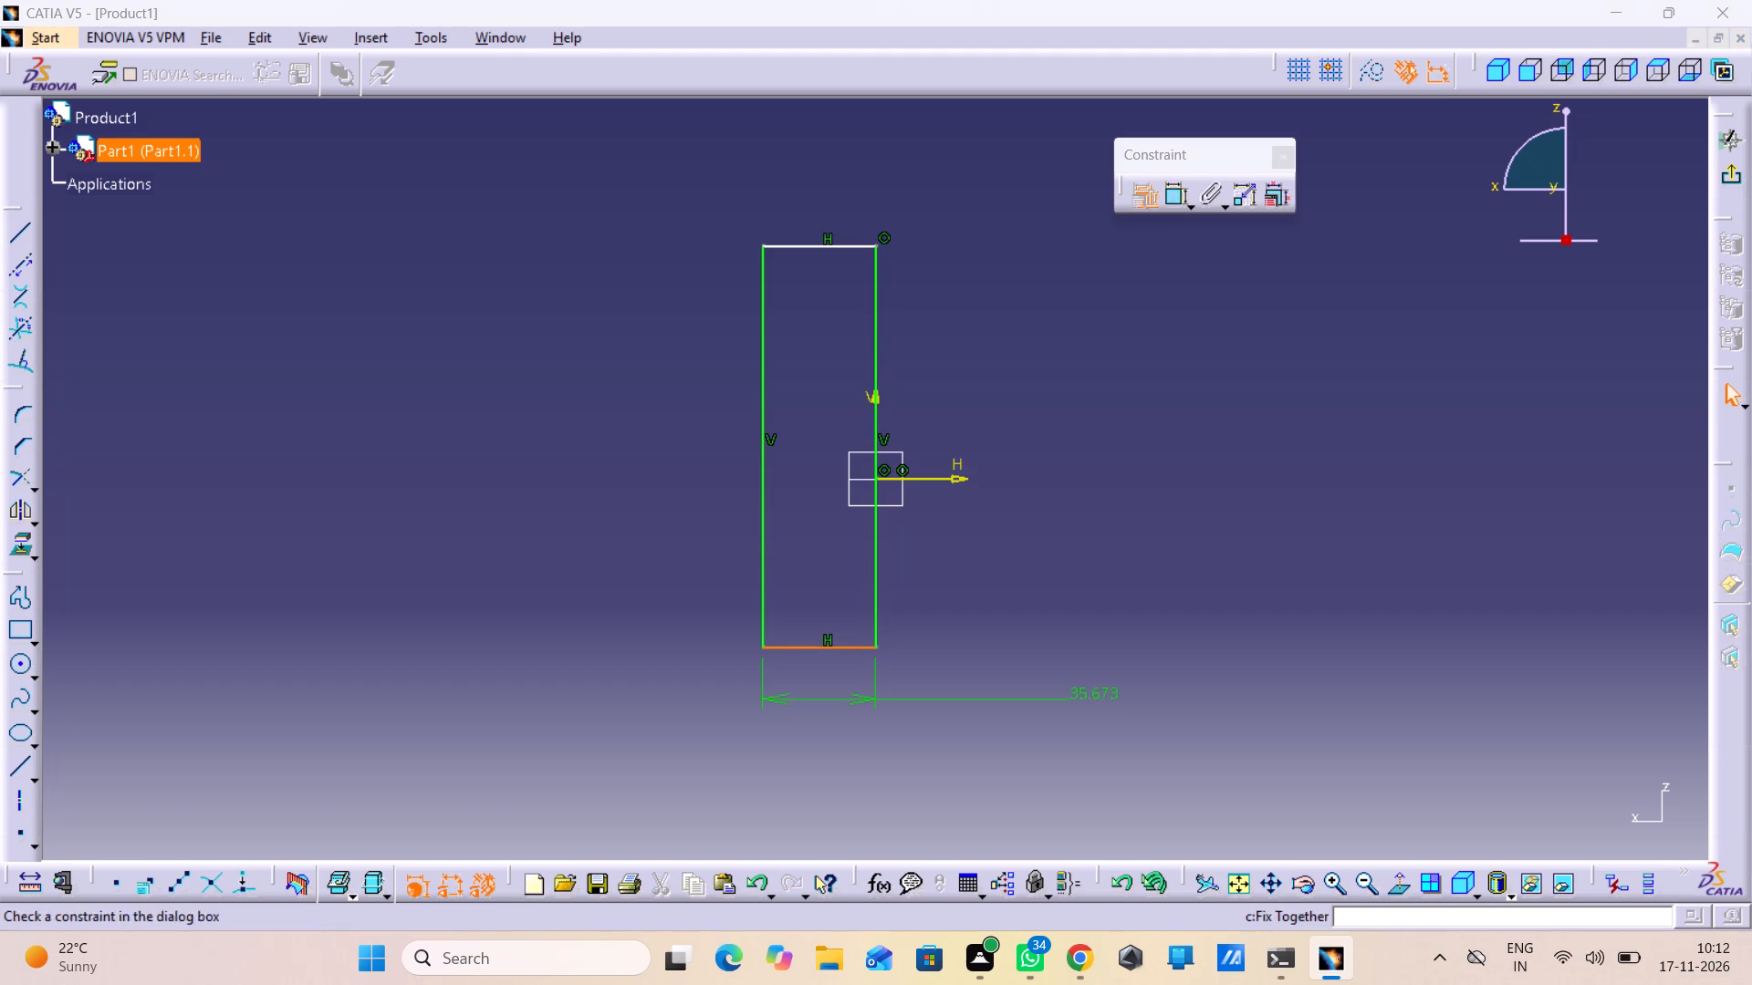
pyautogui.click(1169, 205)
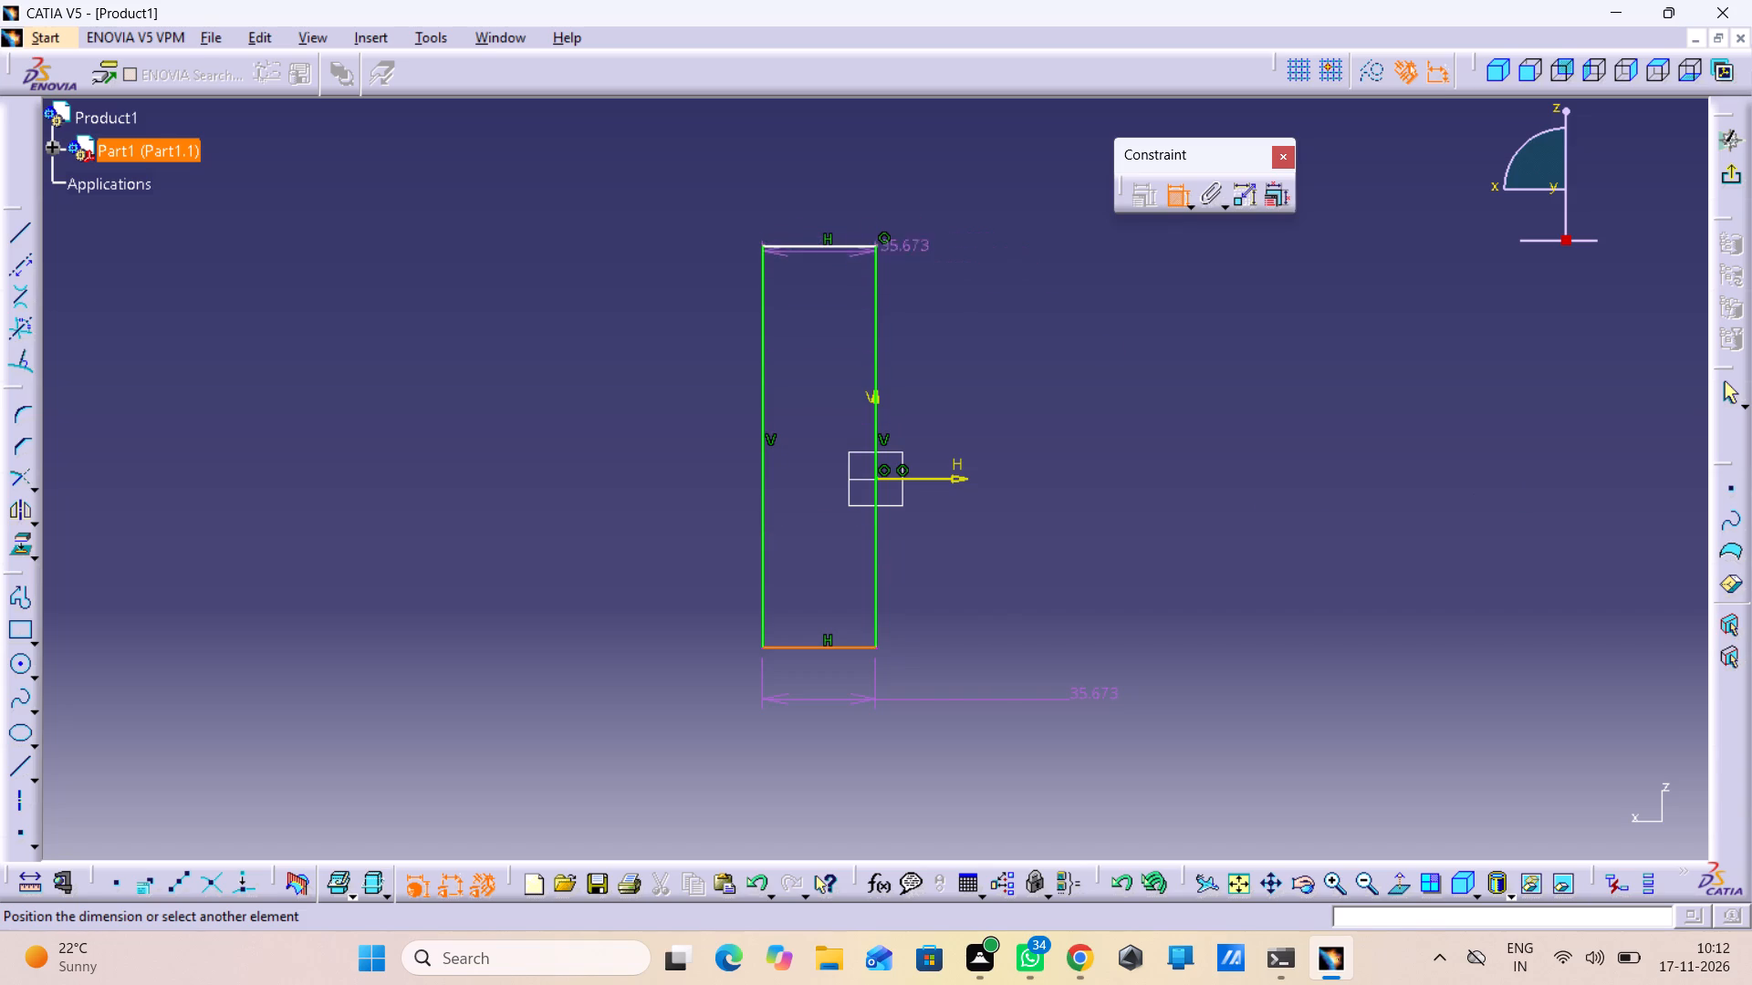
pyautogui.click(842, 247)
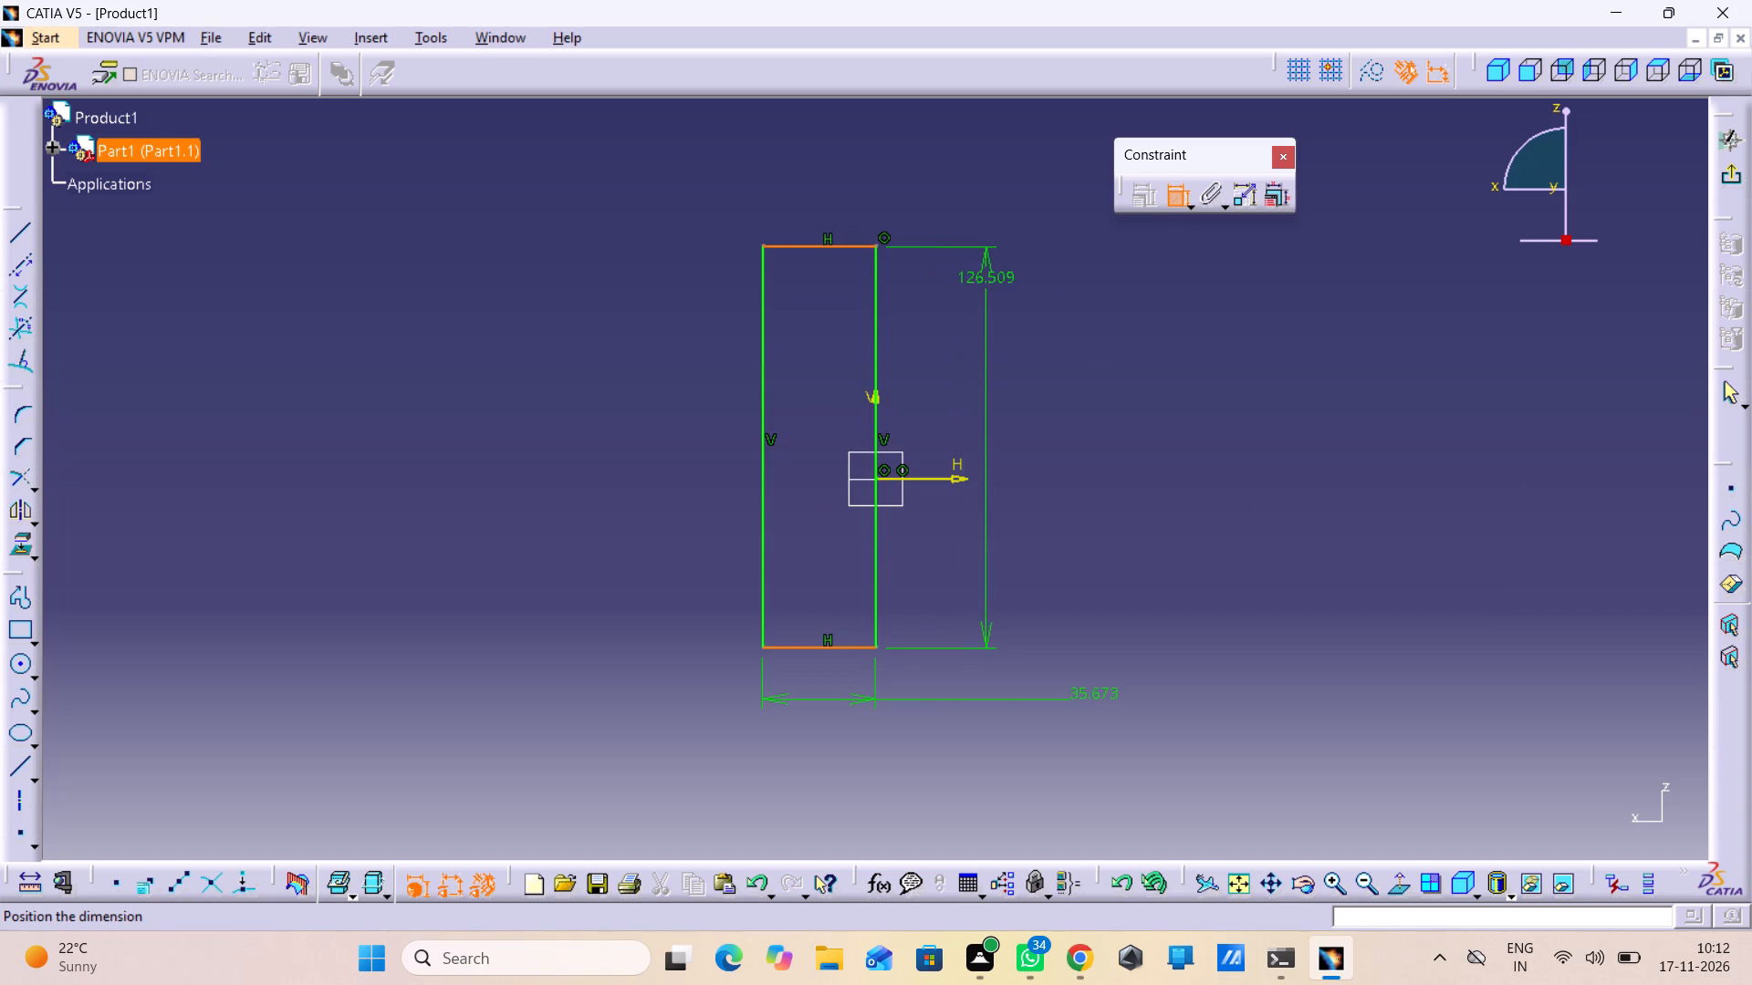
pyautogui.click(1004, 350)
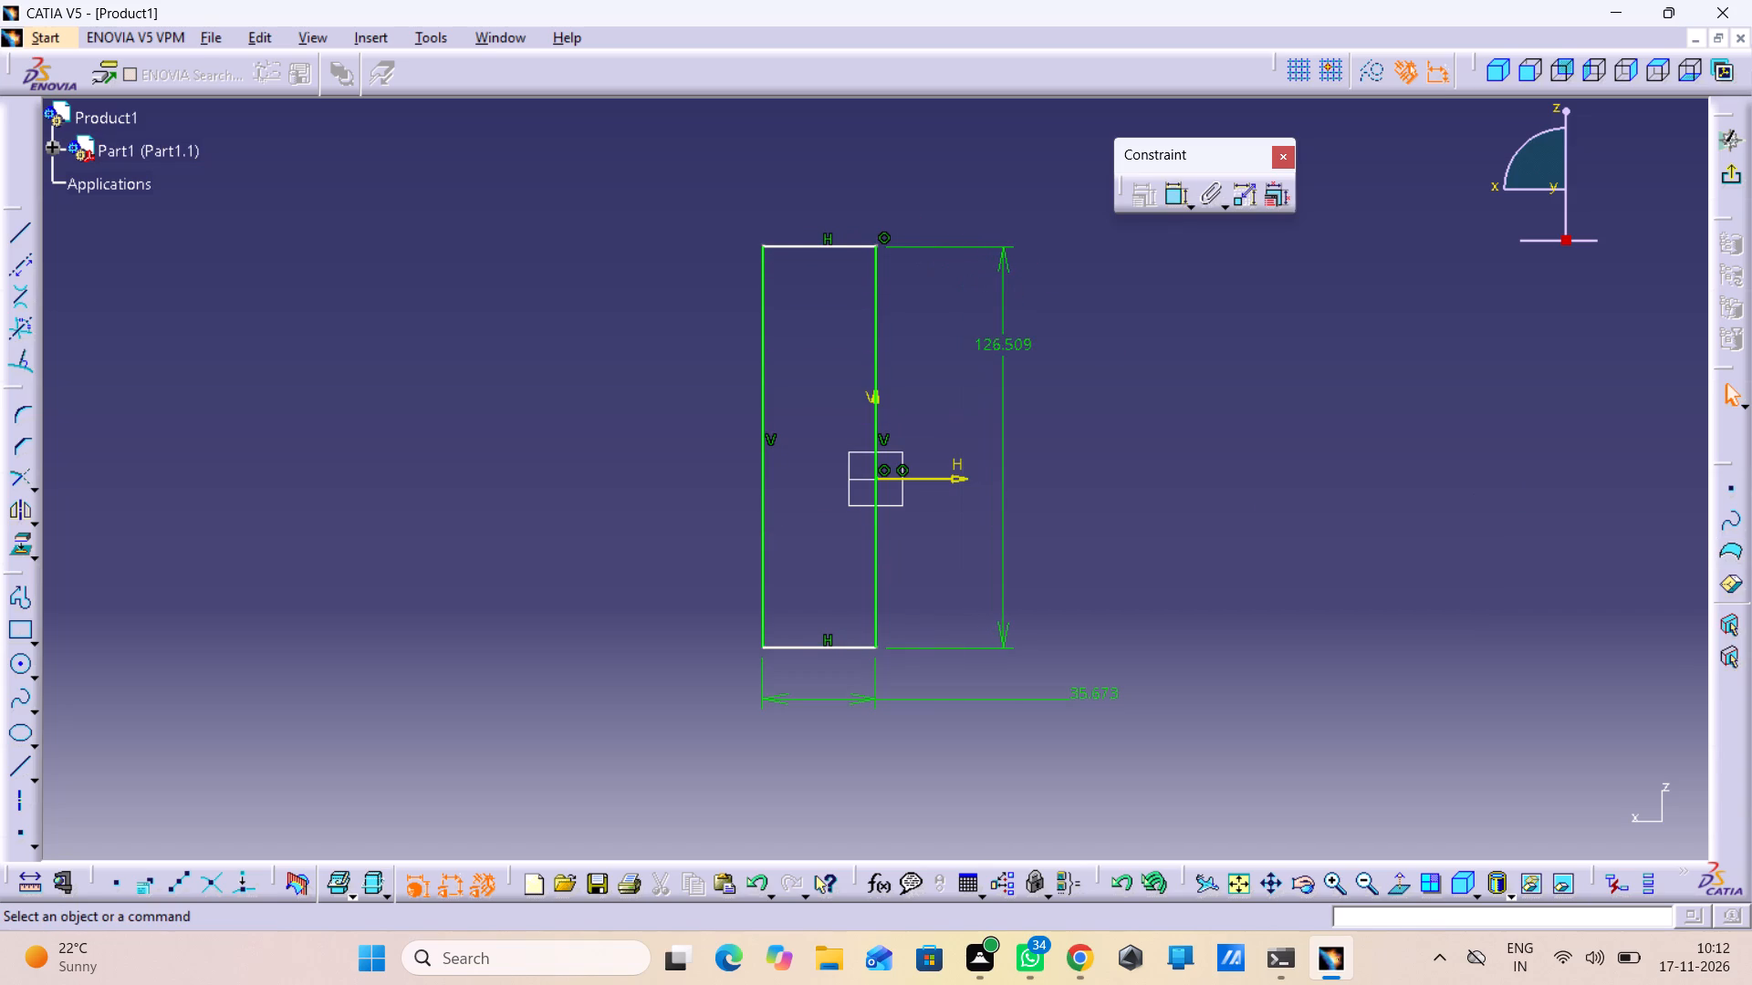
# Set the rectangle's height to 40 mm and its width to 15 mm.
pyautogui.doubleClick(1004, 343)
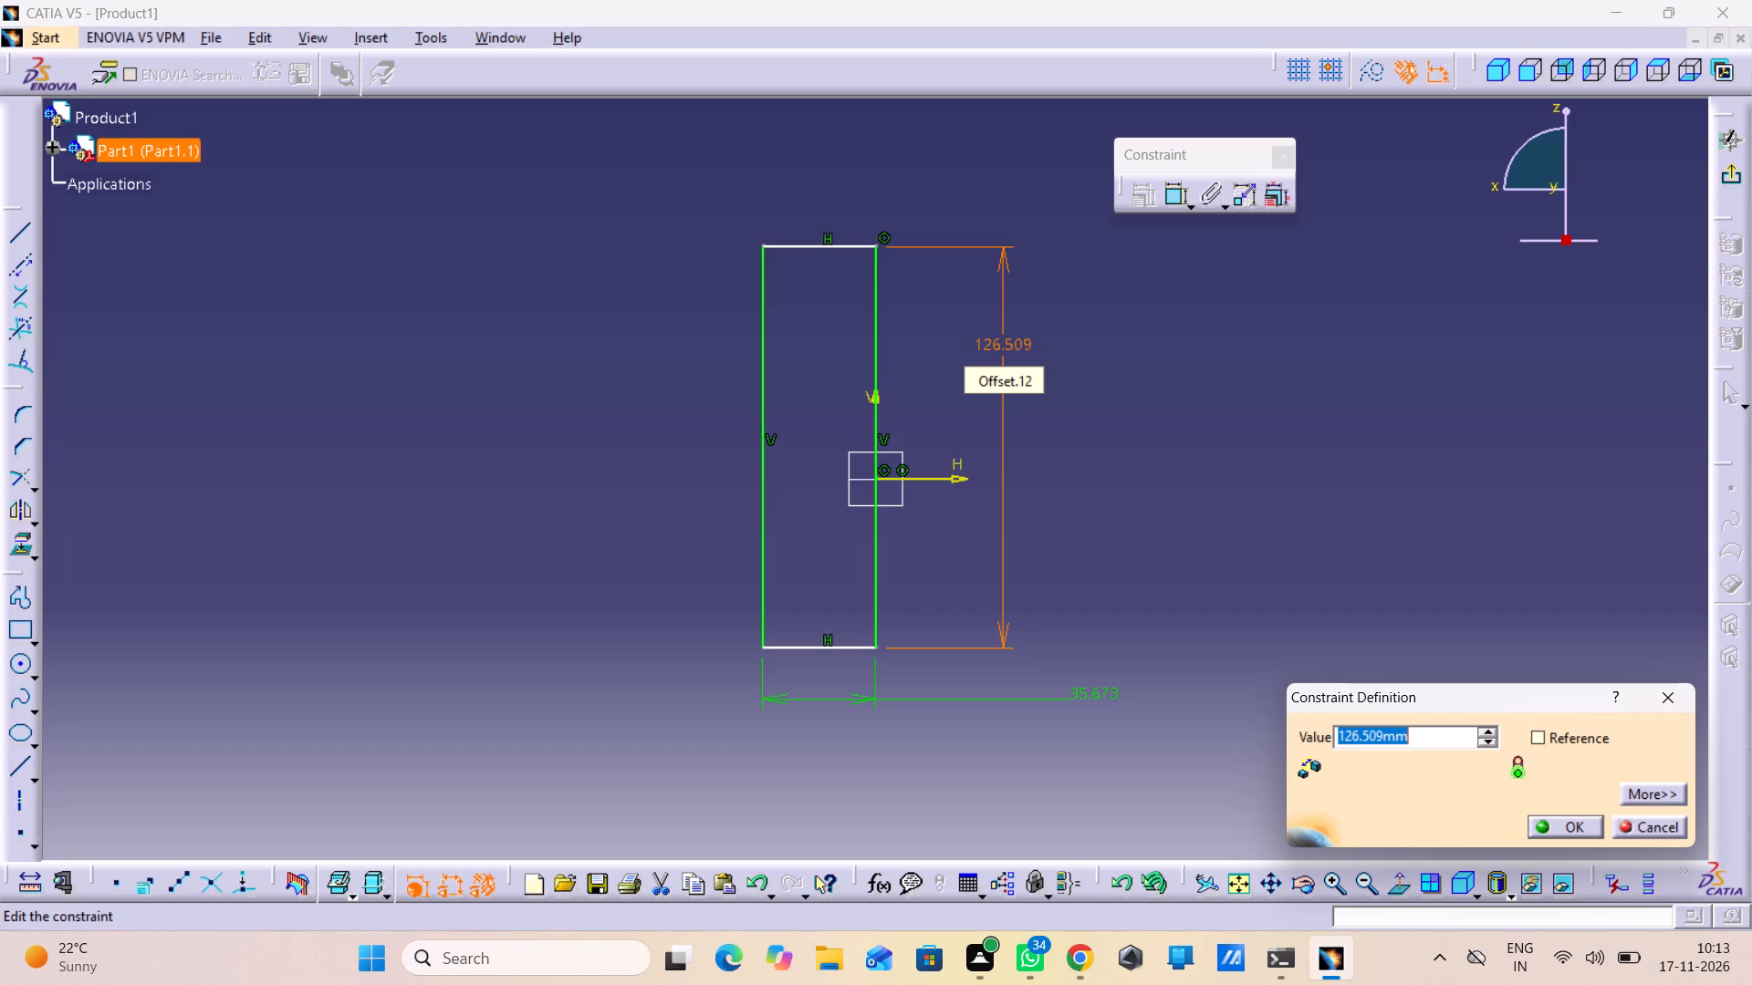
pyautogui.write('40')
pyautogui.press('Return')
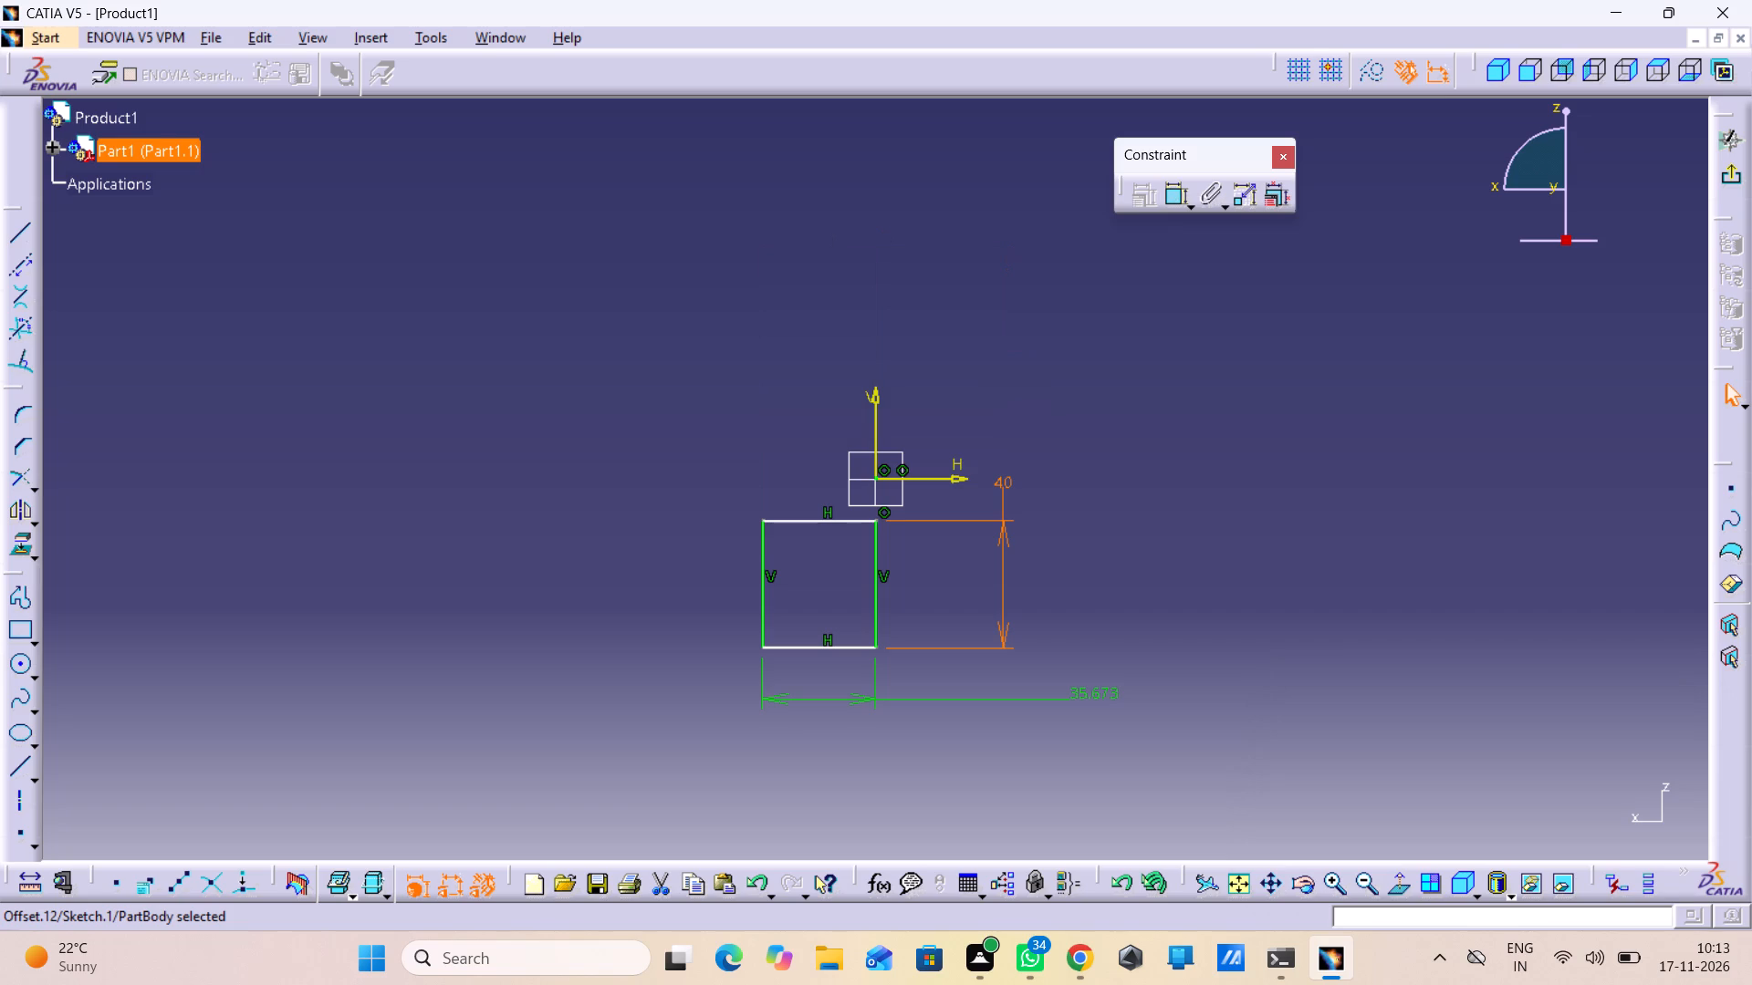
pyautogui.doubleClick(1102, 689)
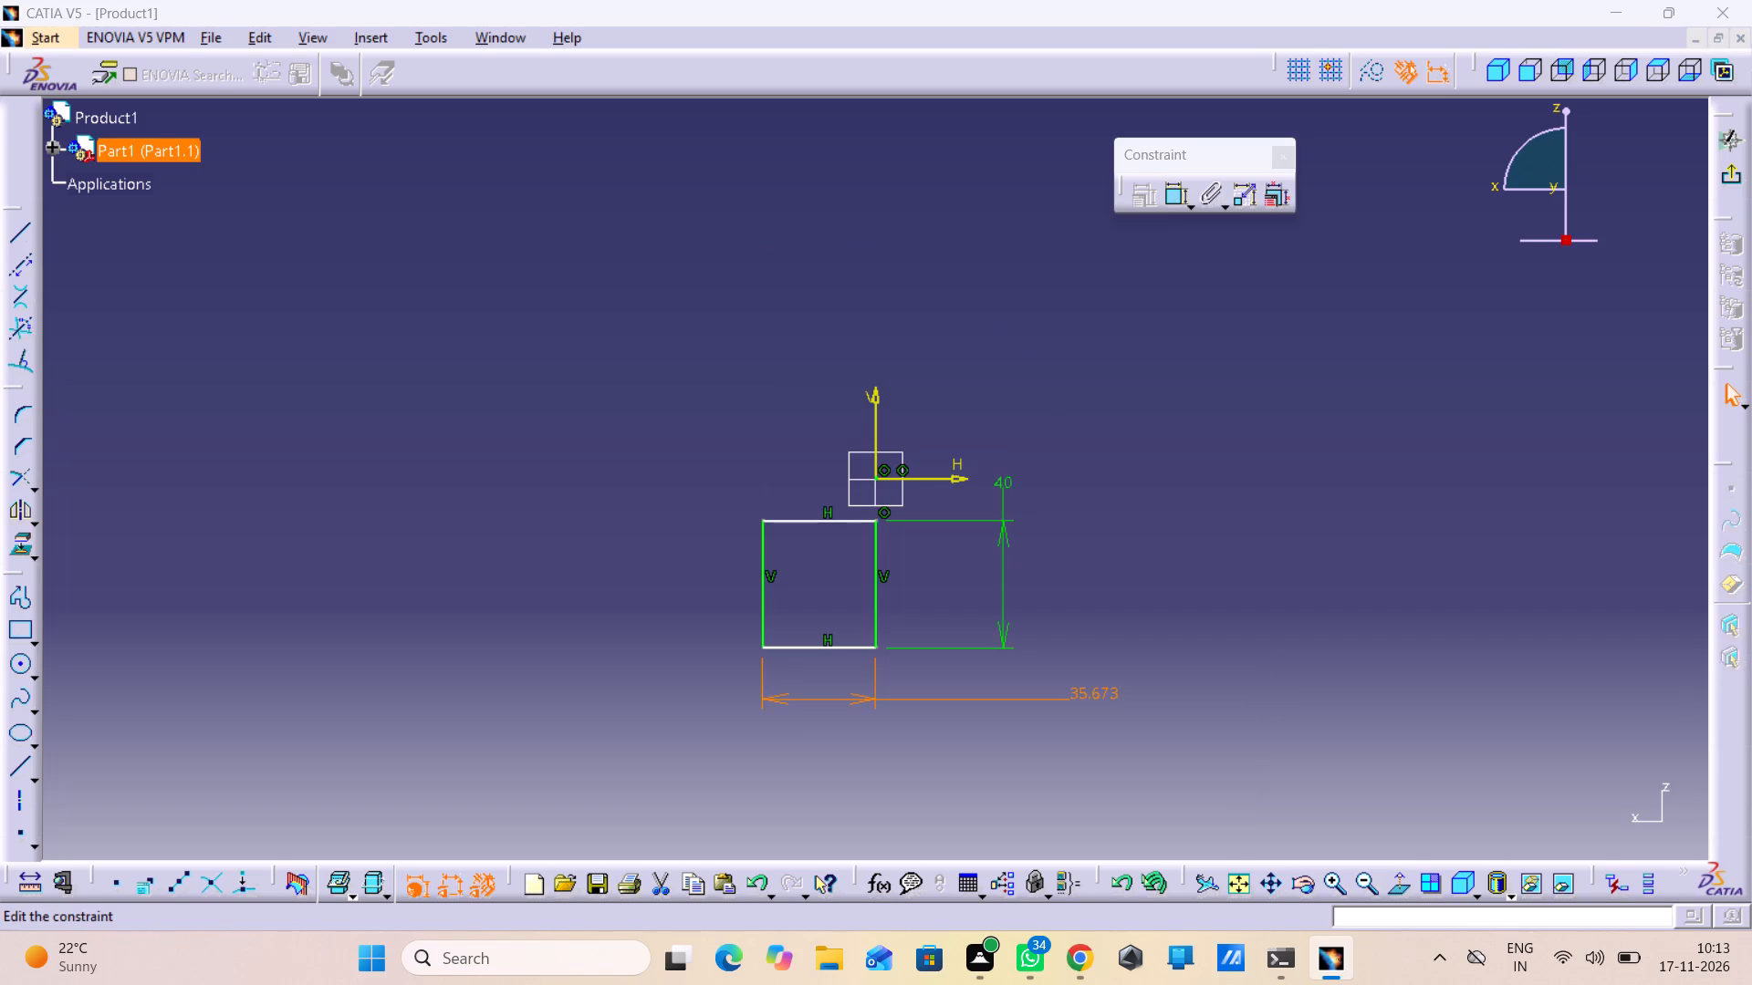
pyautogui.write('15')
pyautogui.press('Return')
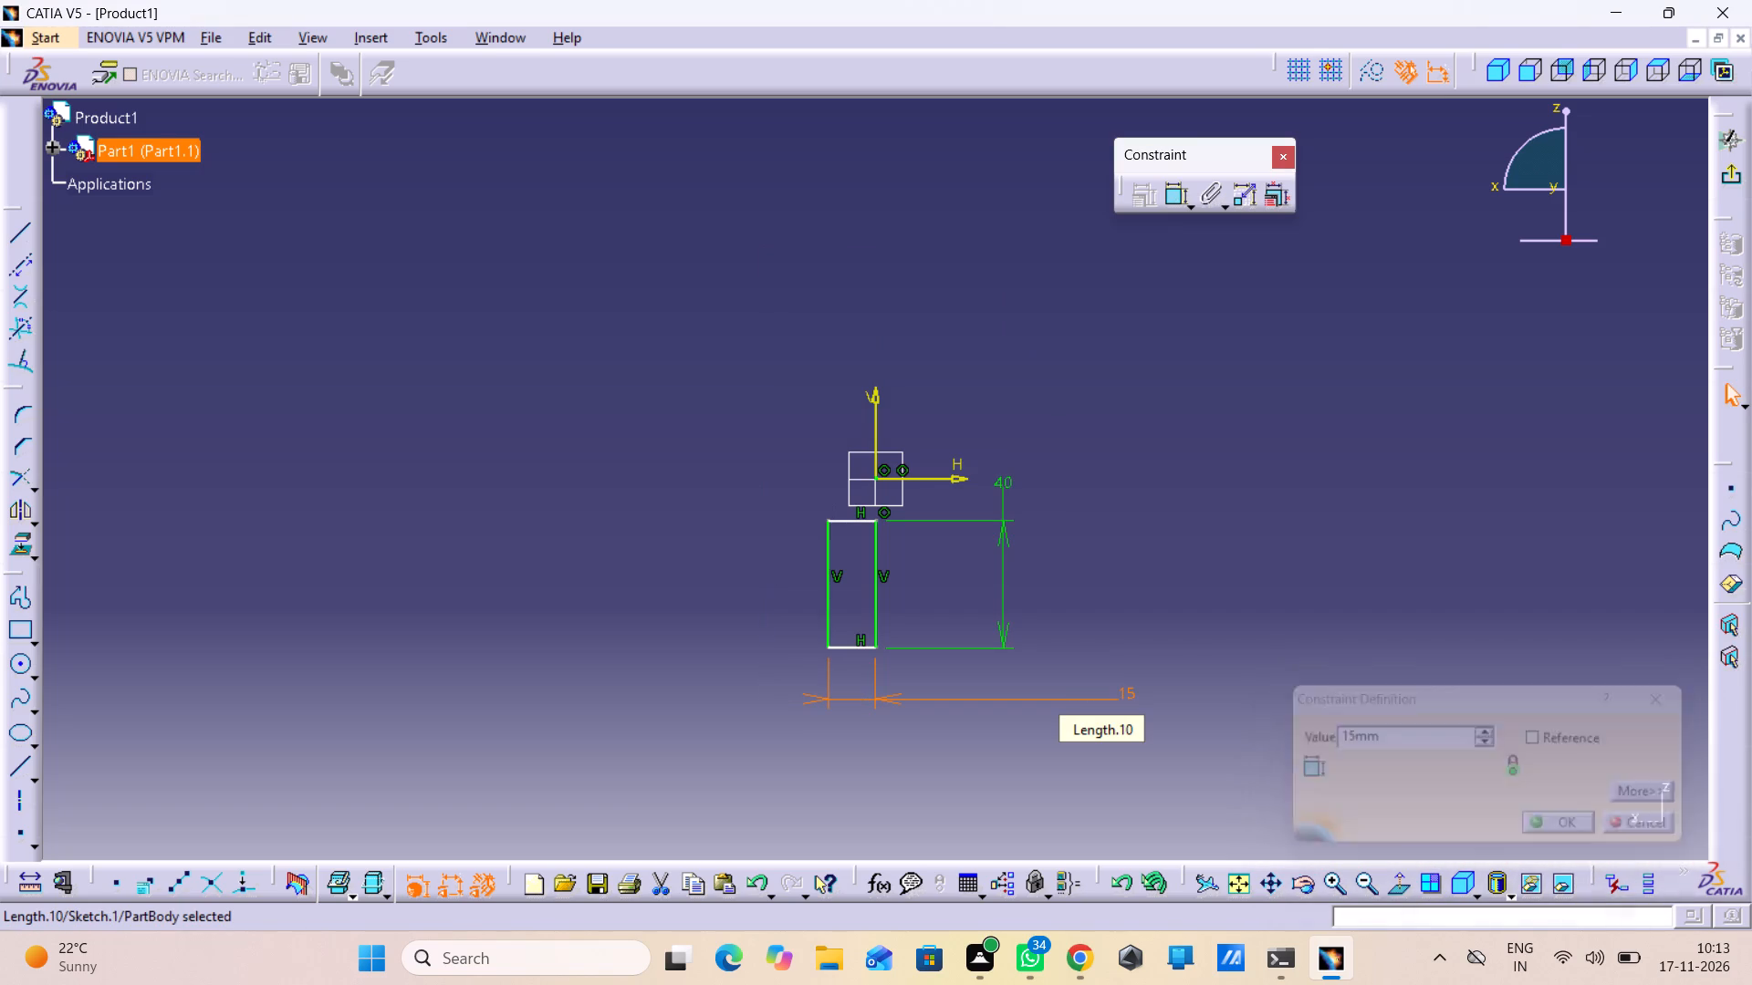
pyautogui.click(752, 623)
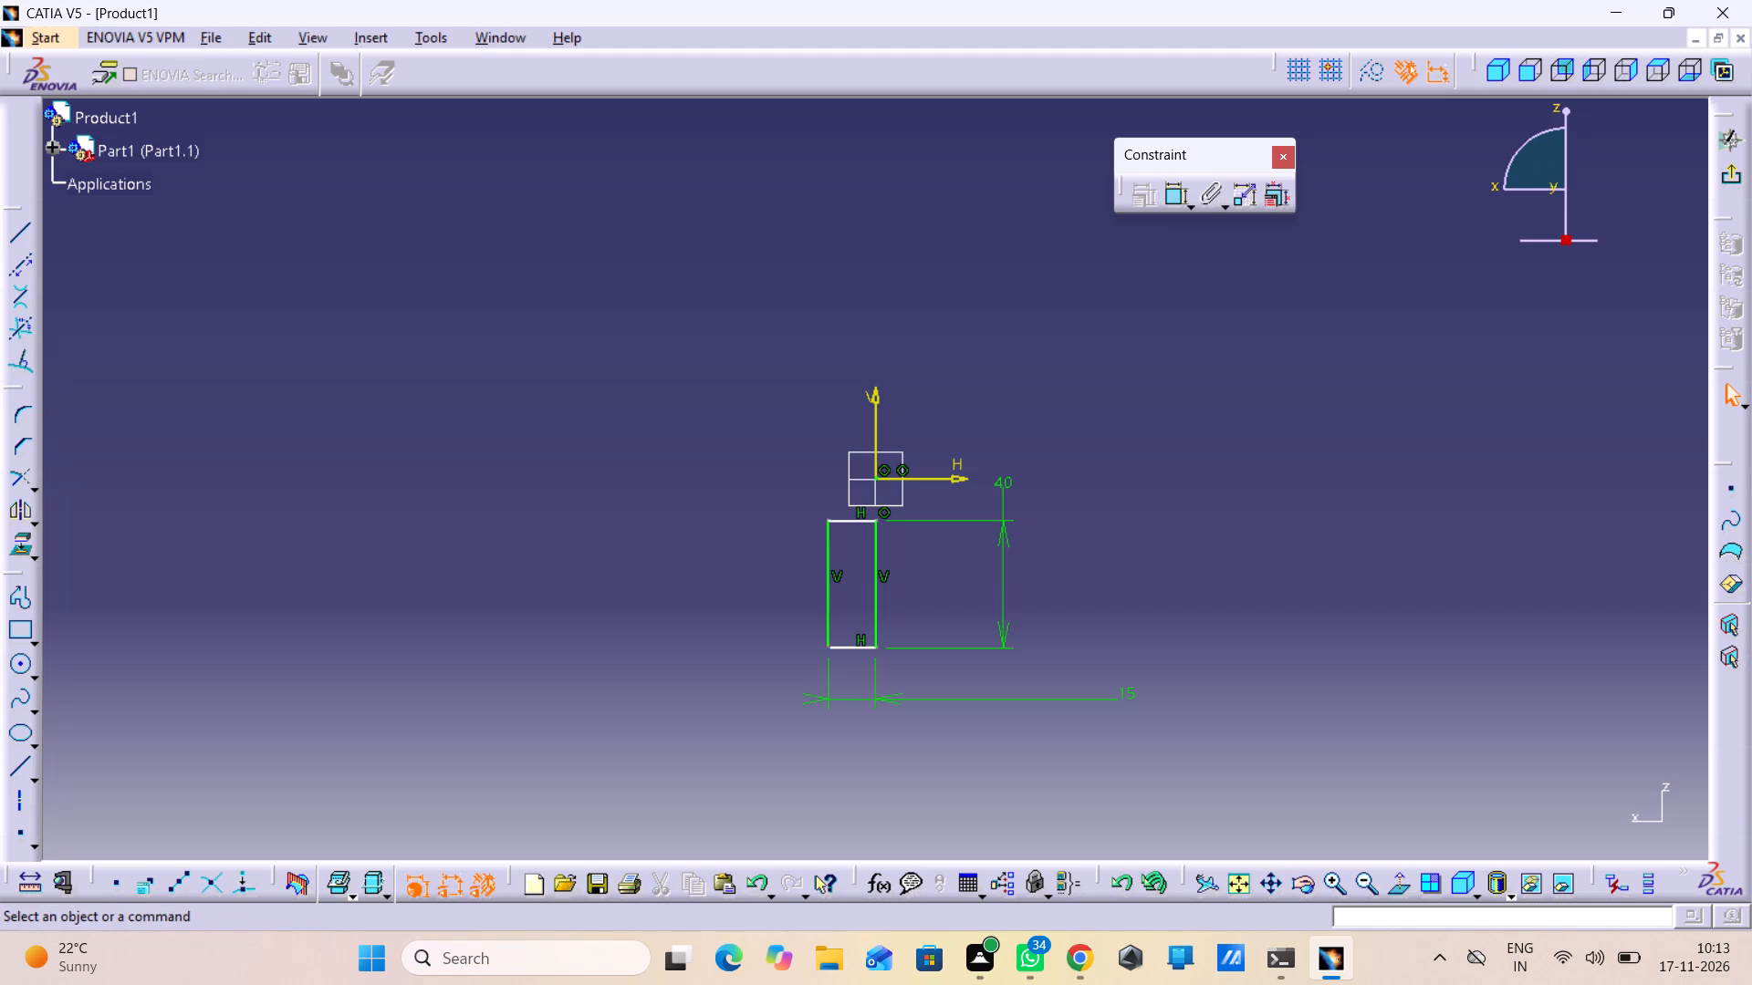
# Make the rectangle's top and bottom edges symmetric about the horizontal axis.
pyautogui.click(863, 520)
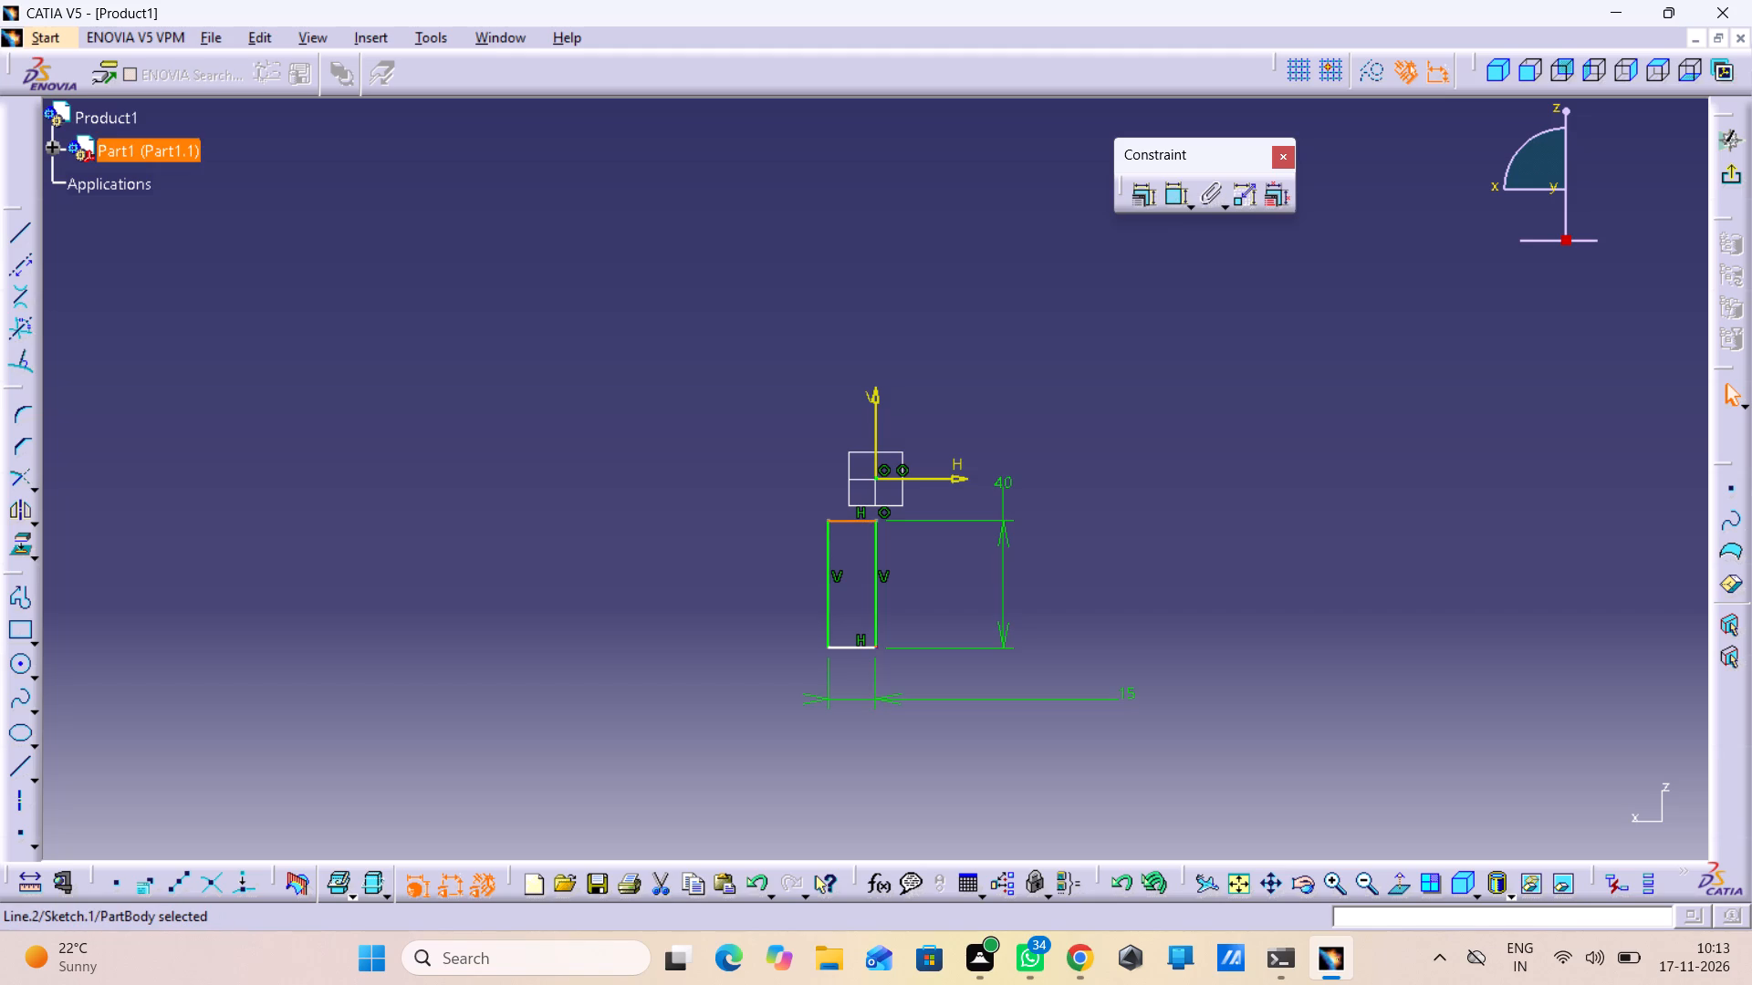
pyautogui.click(1180, 190)
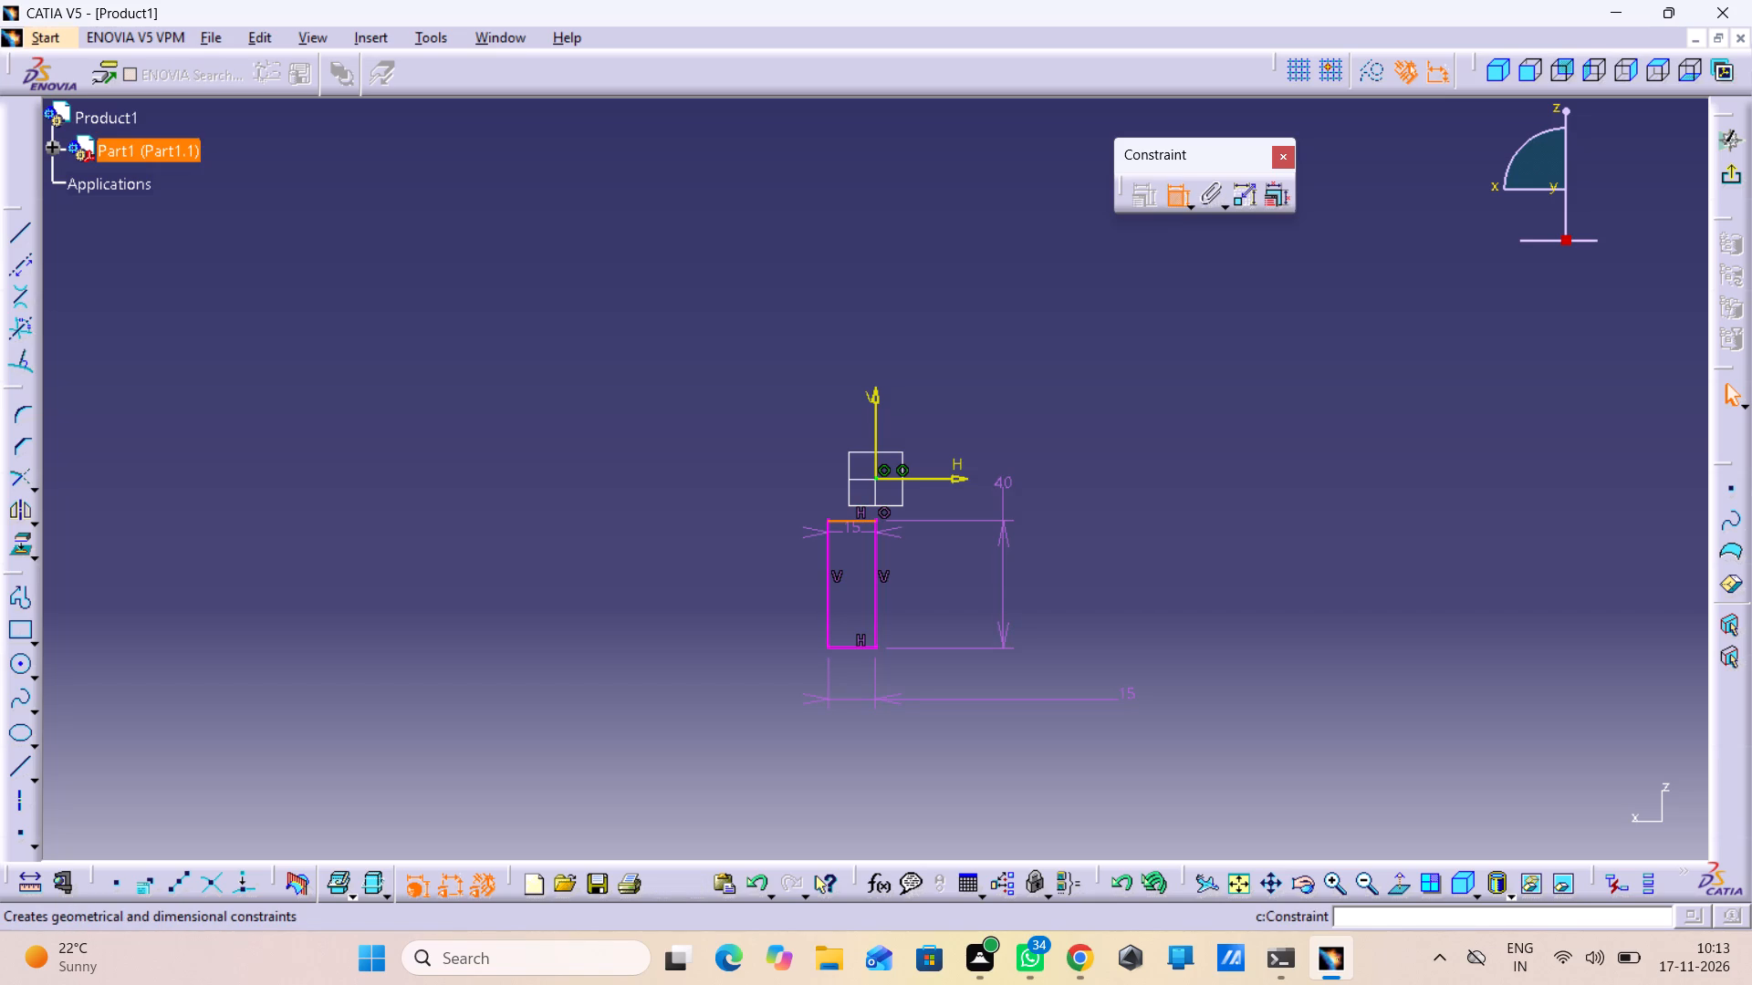
pyautogui.click(858, 651)
pyautogui.rightClick(1086, 540)
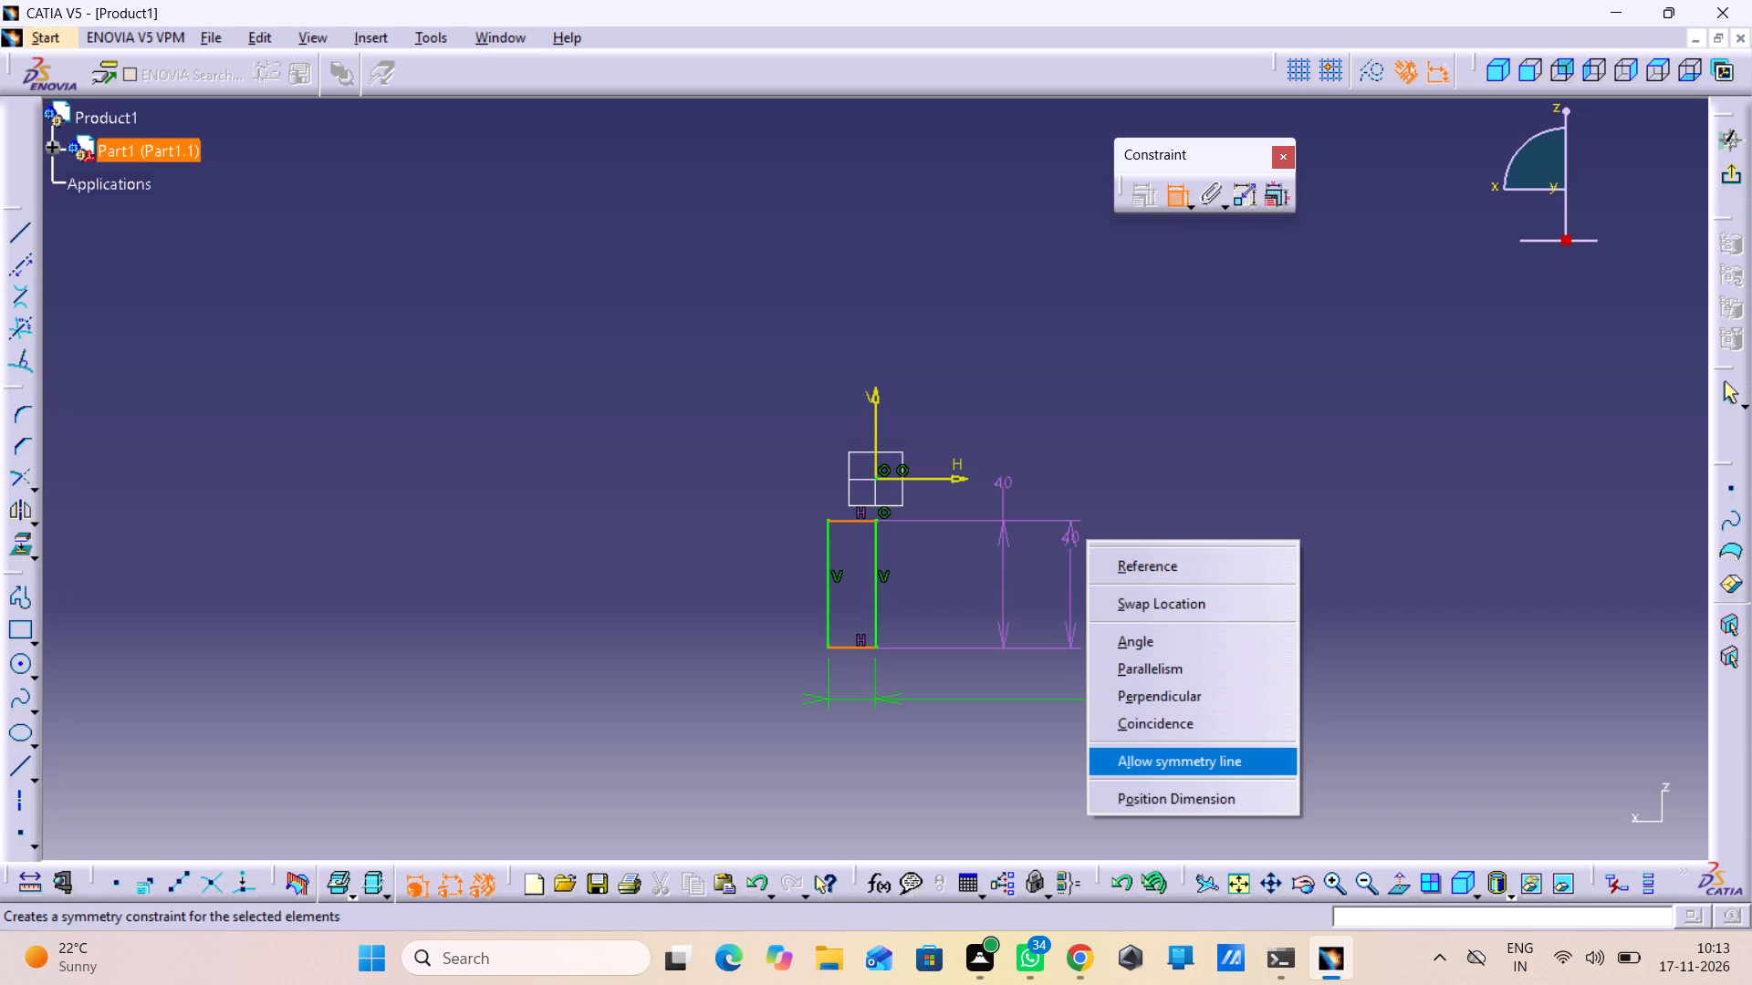
pyautogui.click(1185, 771)
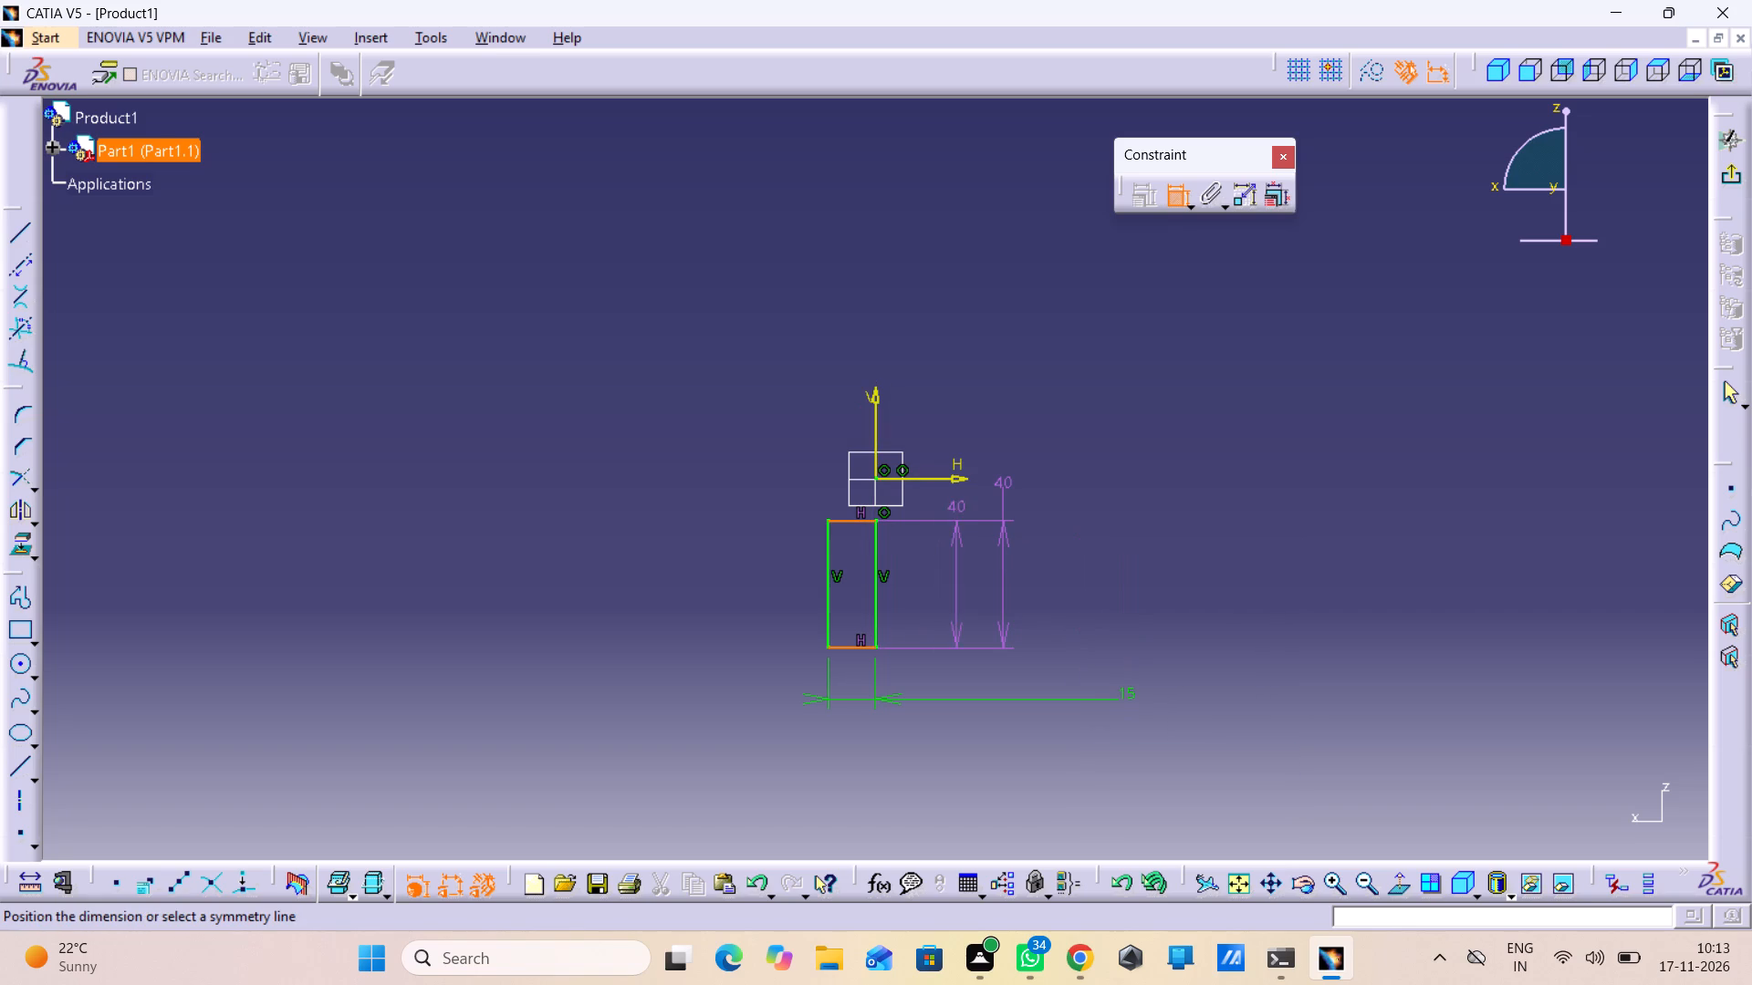
pyautogui.click(957, 481)
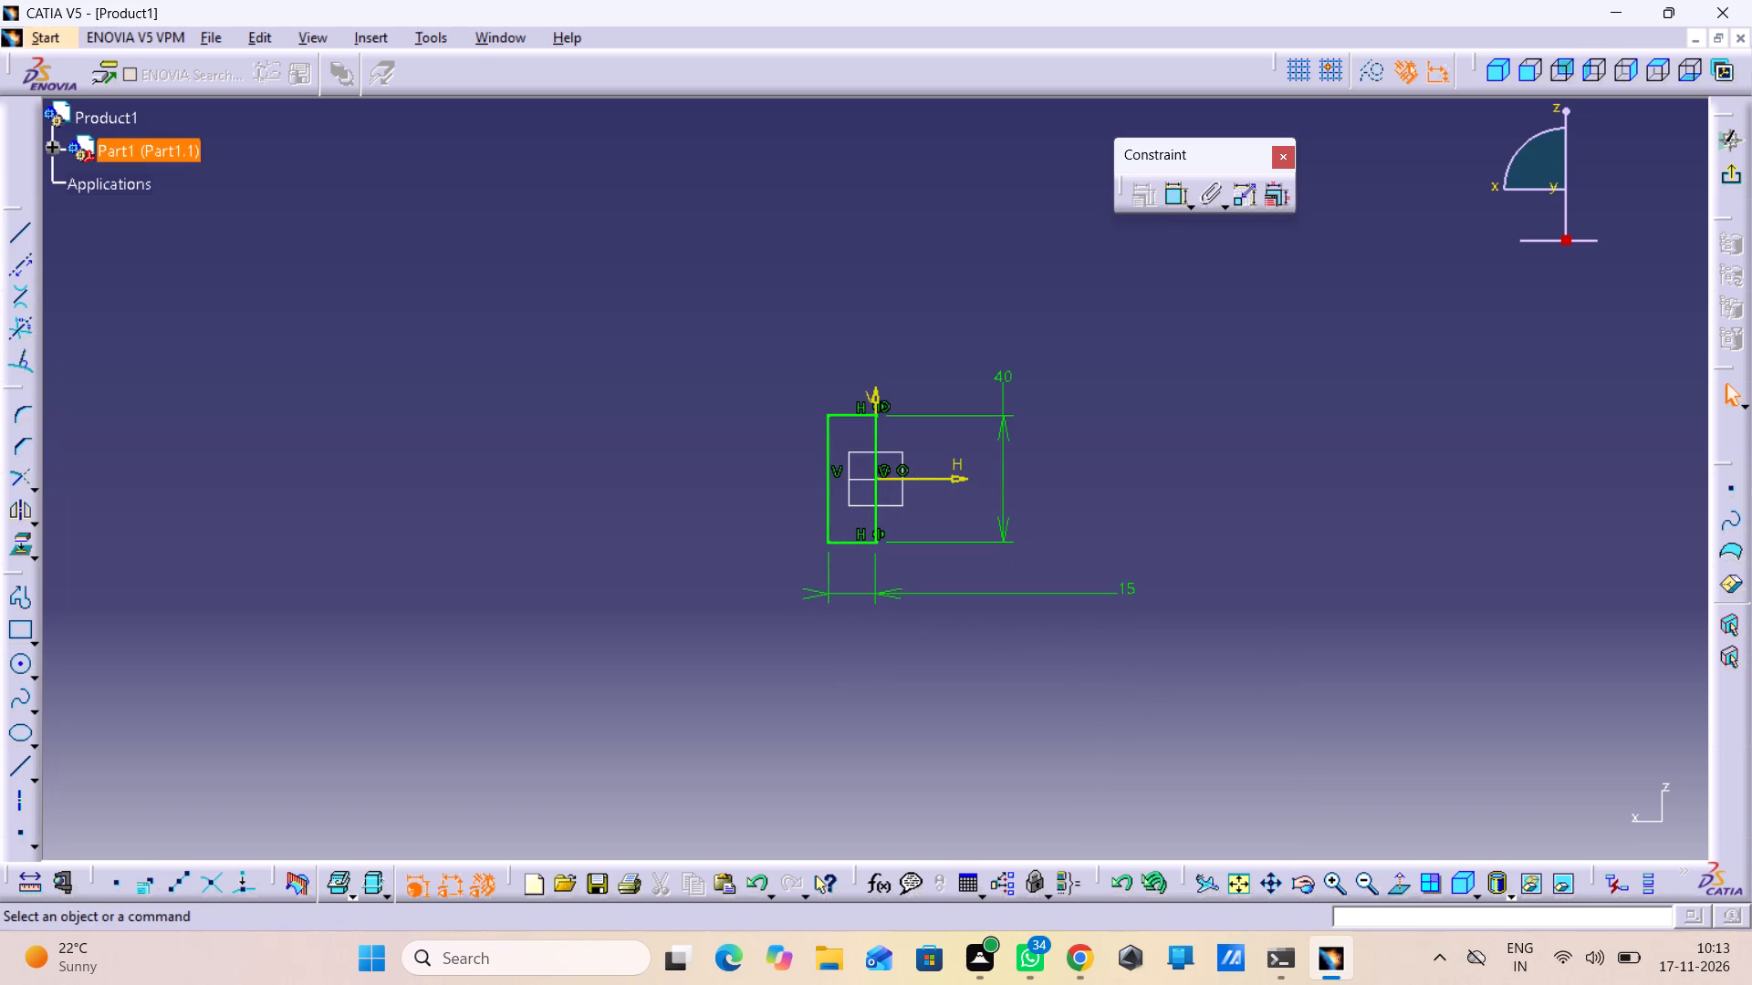
pyautogui.click(1109, 543)
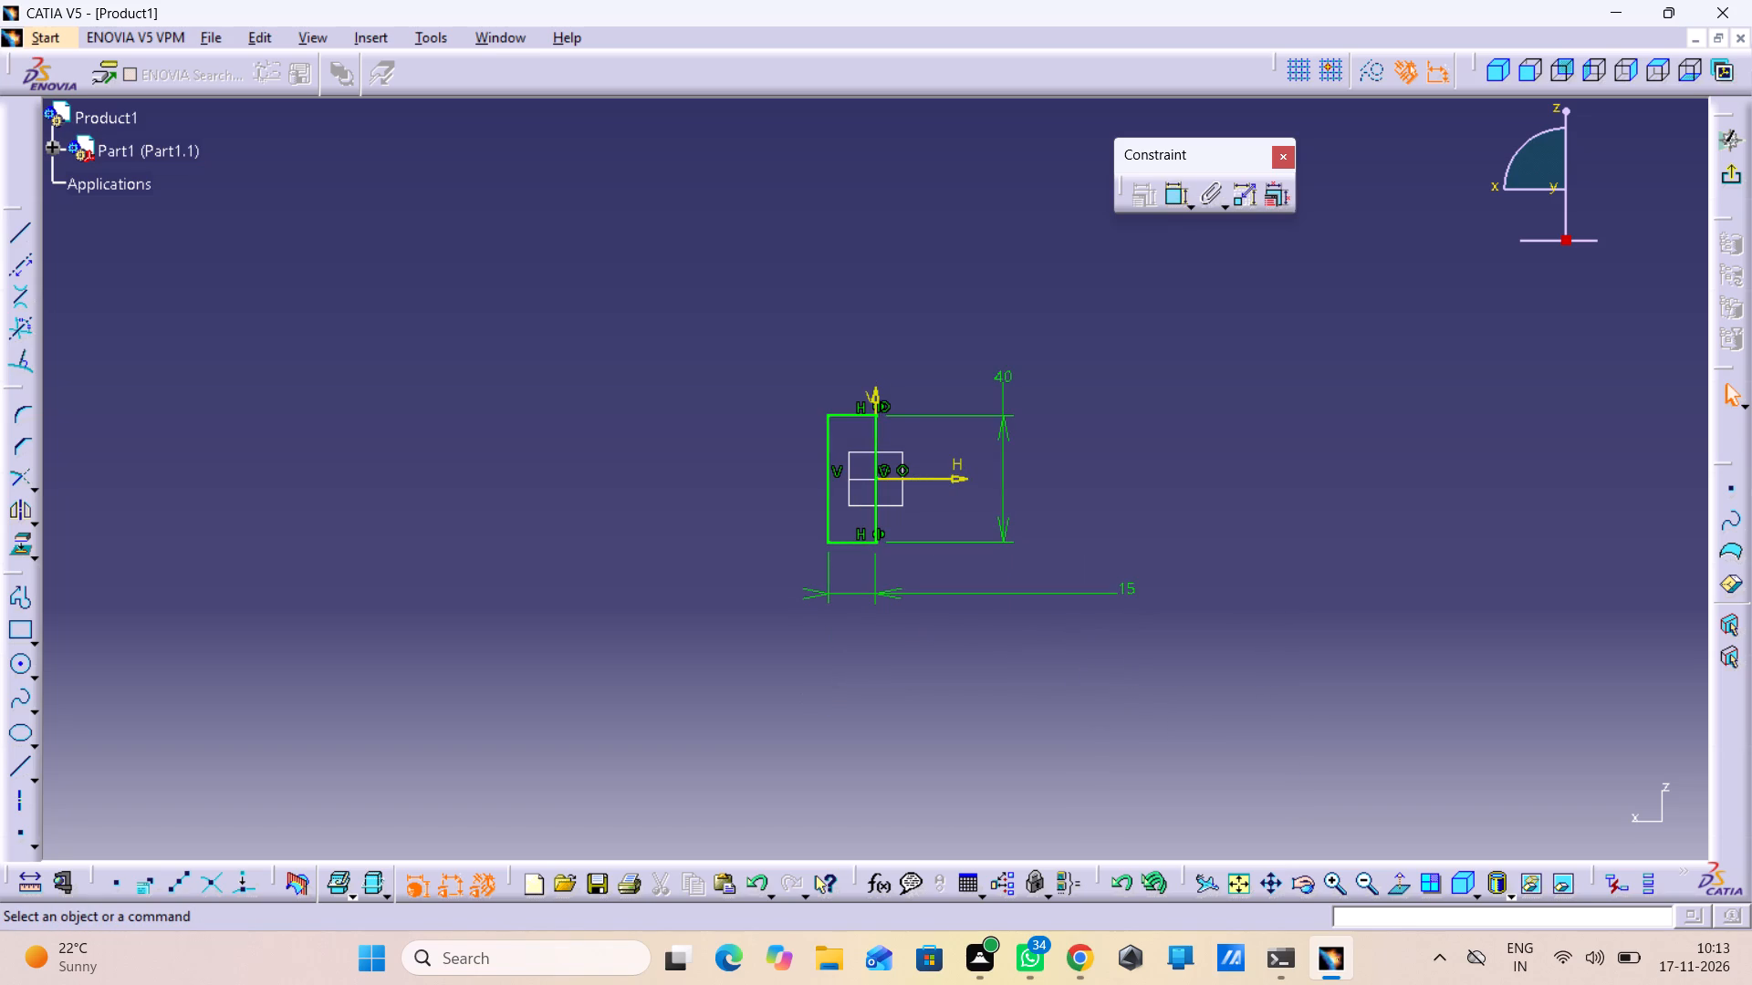
# Exit the sketch of the 15 x 40 mm rectangle and return to the 3D part.
pyautogui.click(1732, 170)
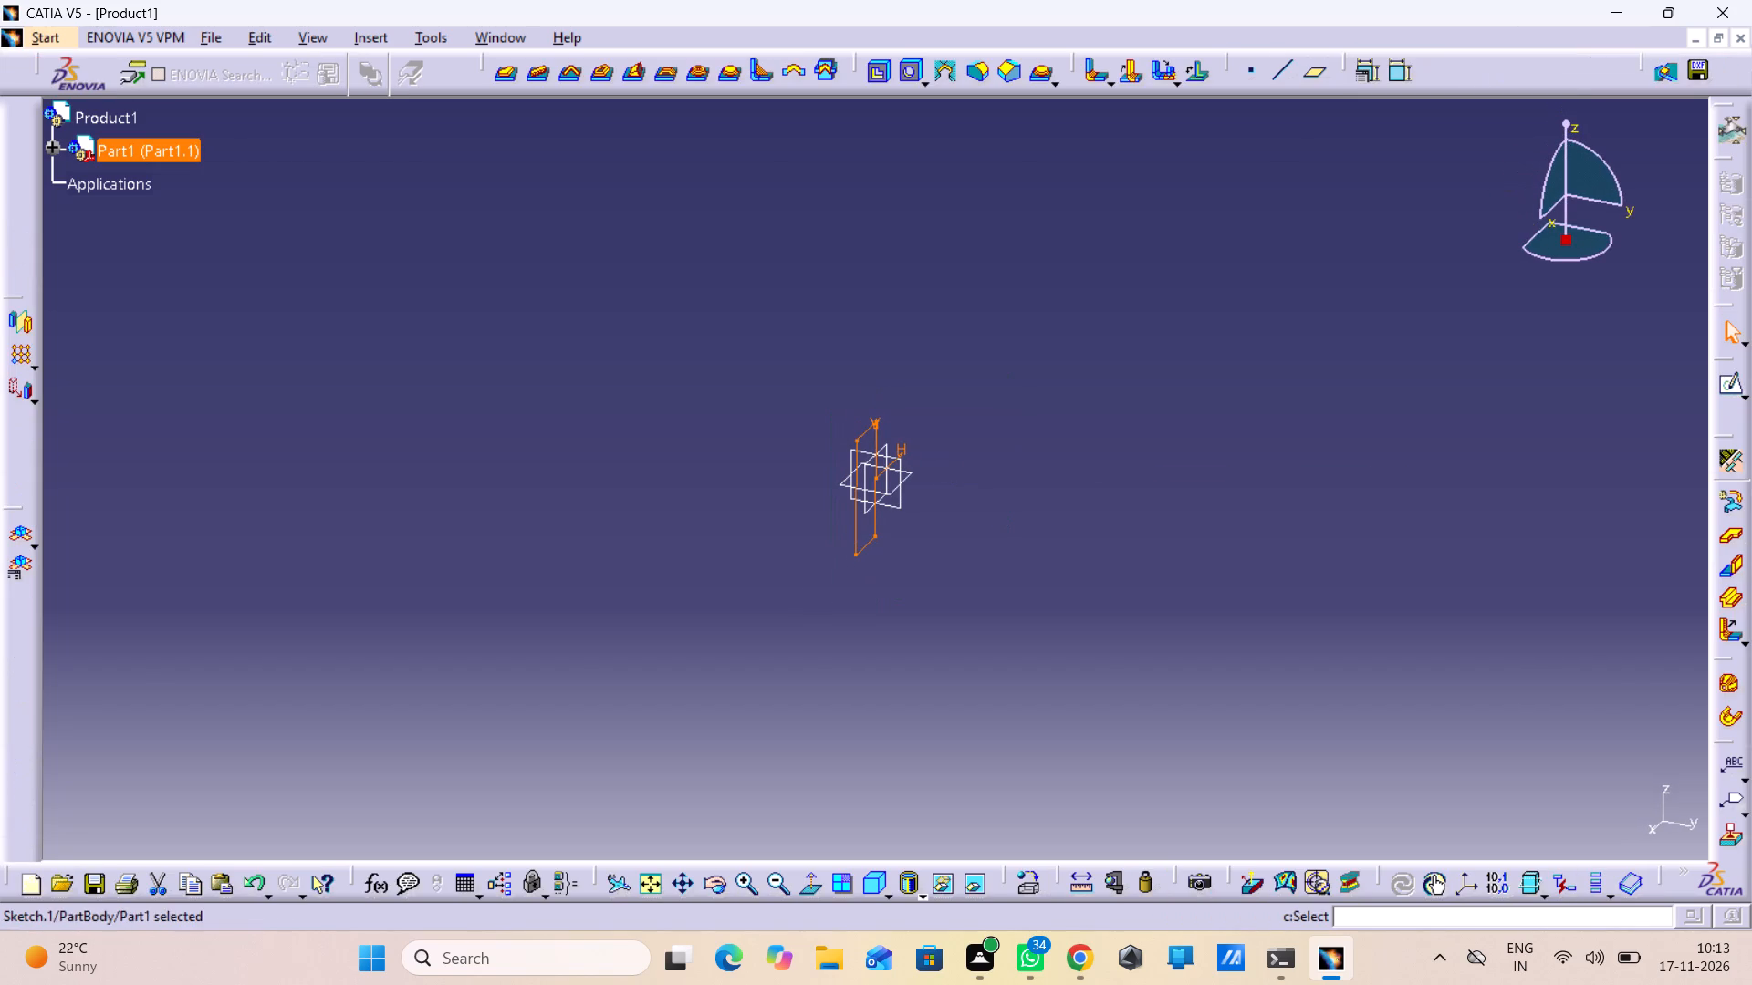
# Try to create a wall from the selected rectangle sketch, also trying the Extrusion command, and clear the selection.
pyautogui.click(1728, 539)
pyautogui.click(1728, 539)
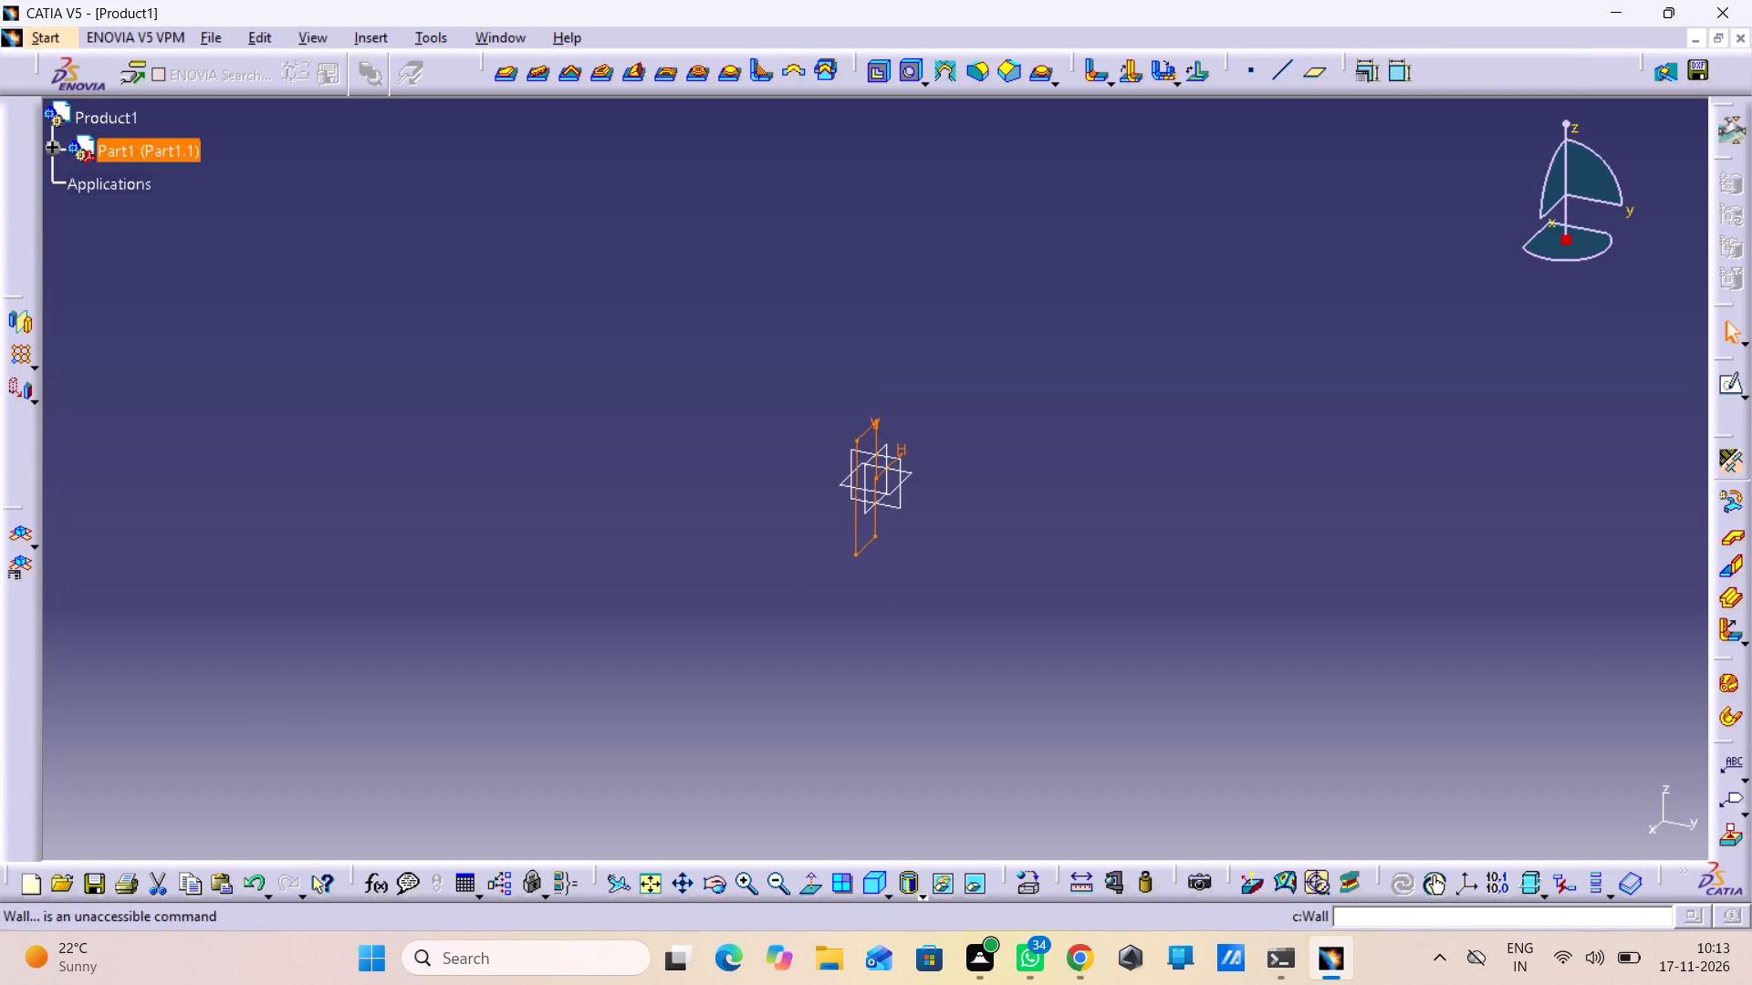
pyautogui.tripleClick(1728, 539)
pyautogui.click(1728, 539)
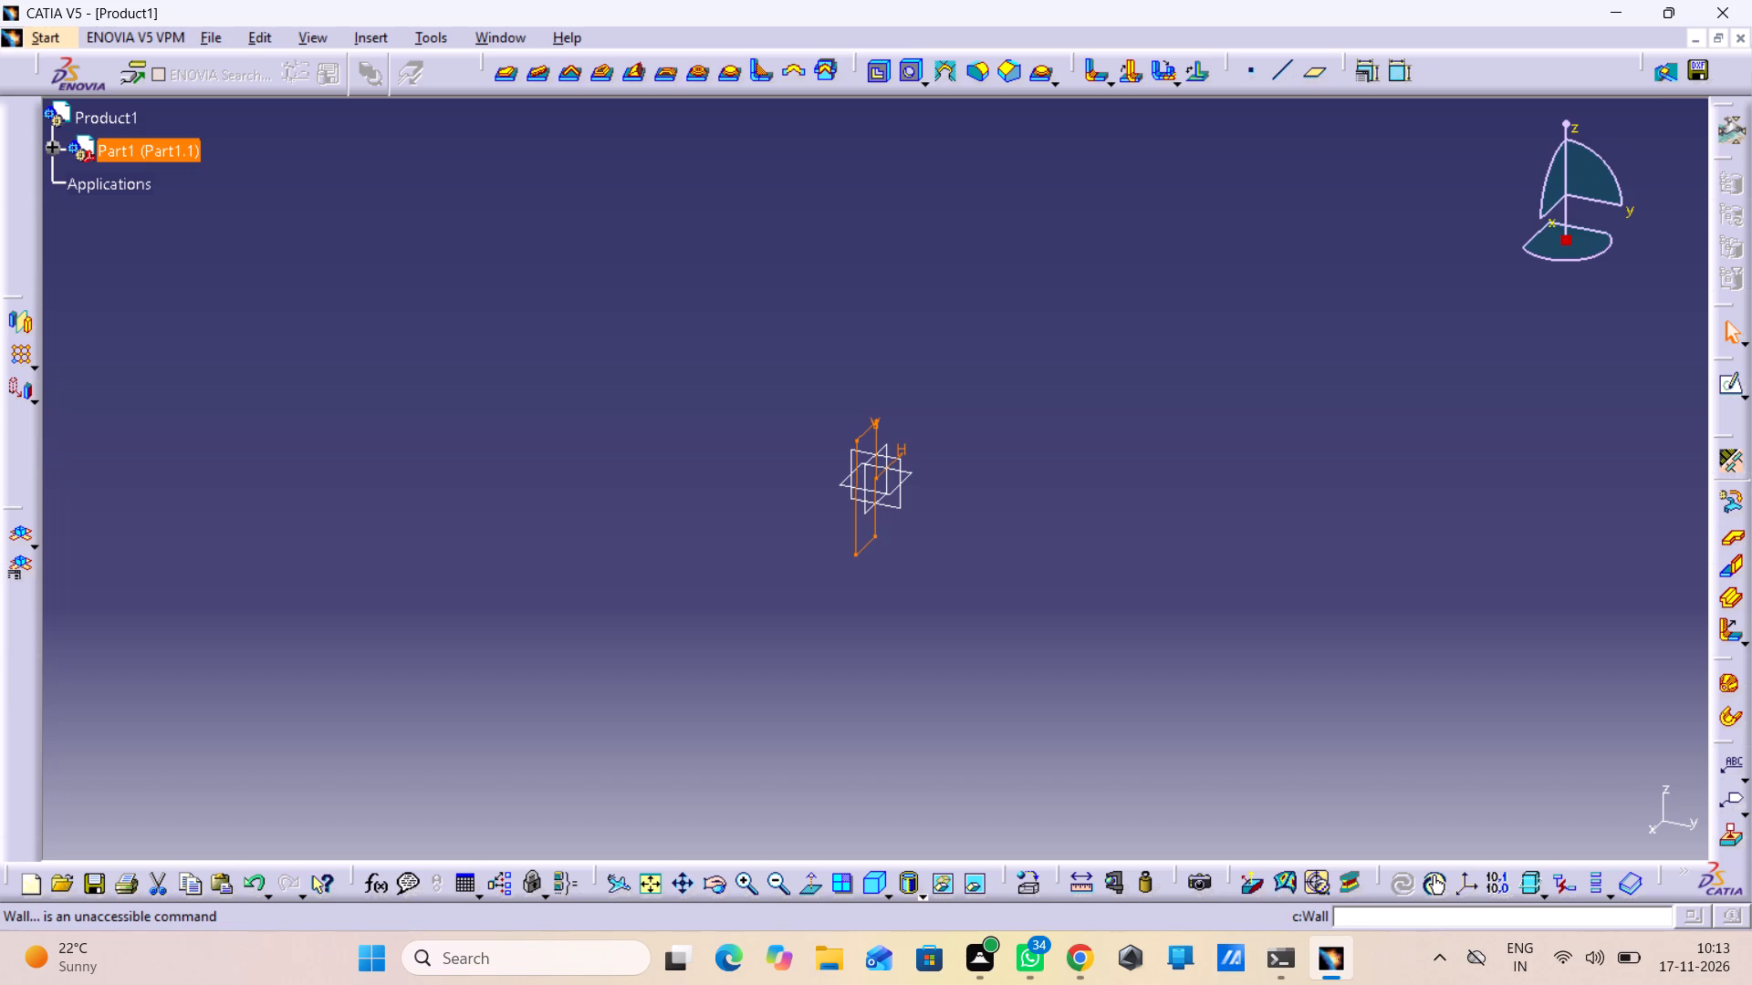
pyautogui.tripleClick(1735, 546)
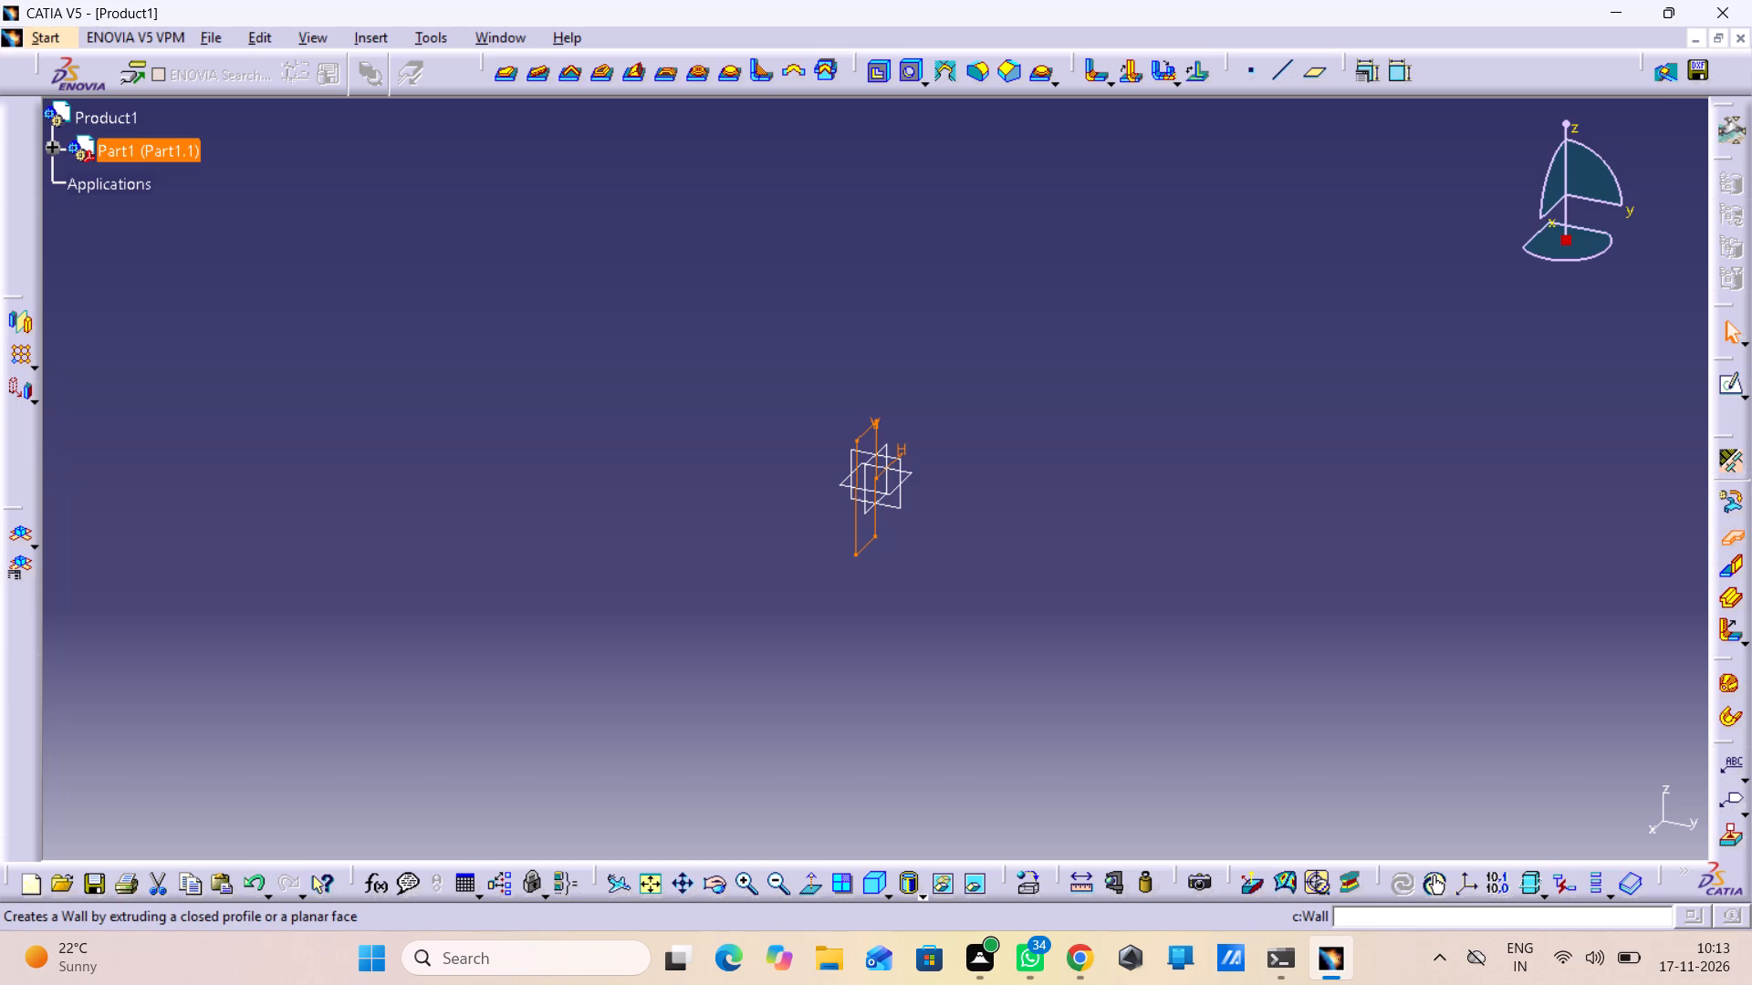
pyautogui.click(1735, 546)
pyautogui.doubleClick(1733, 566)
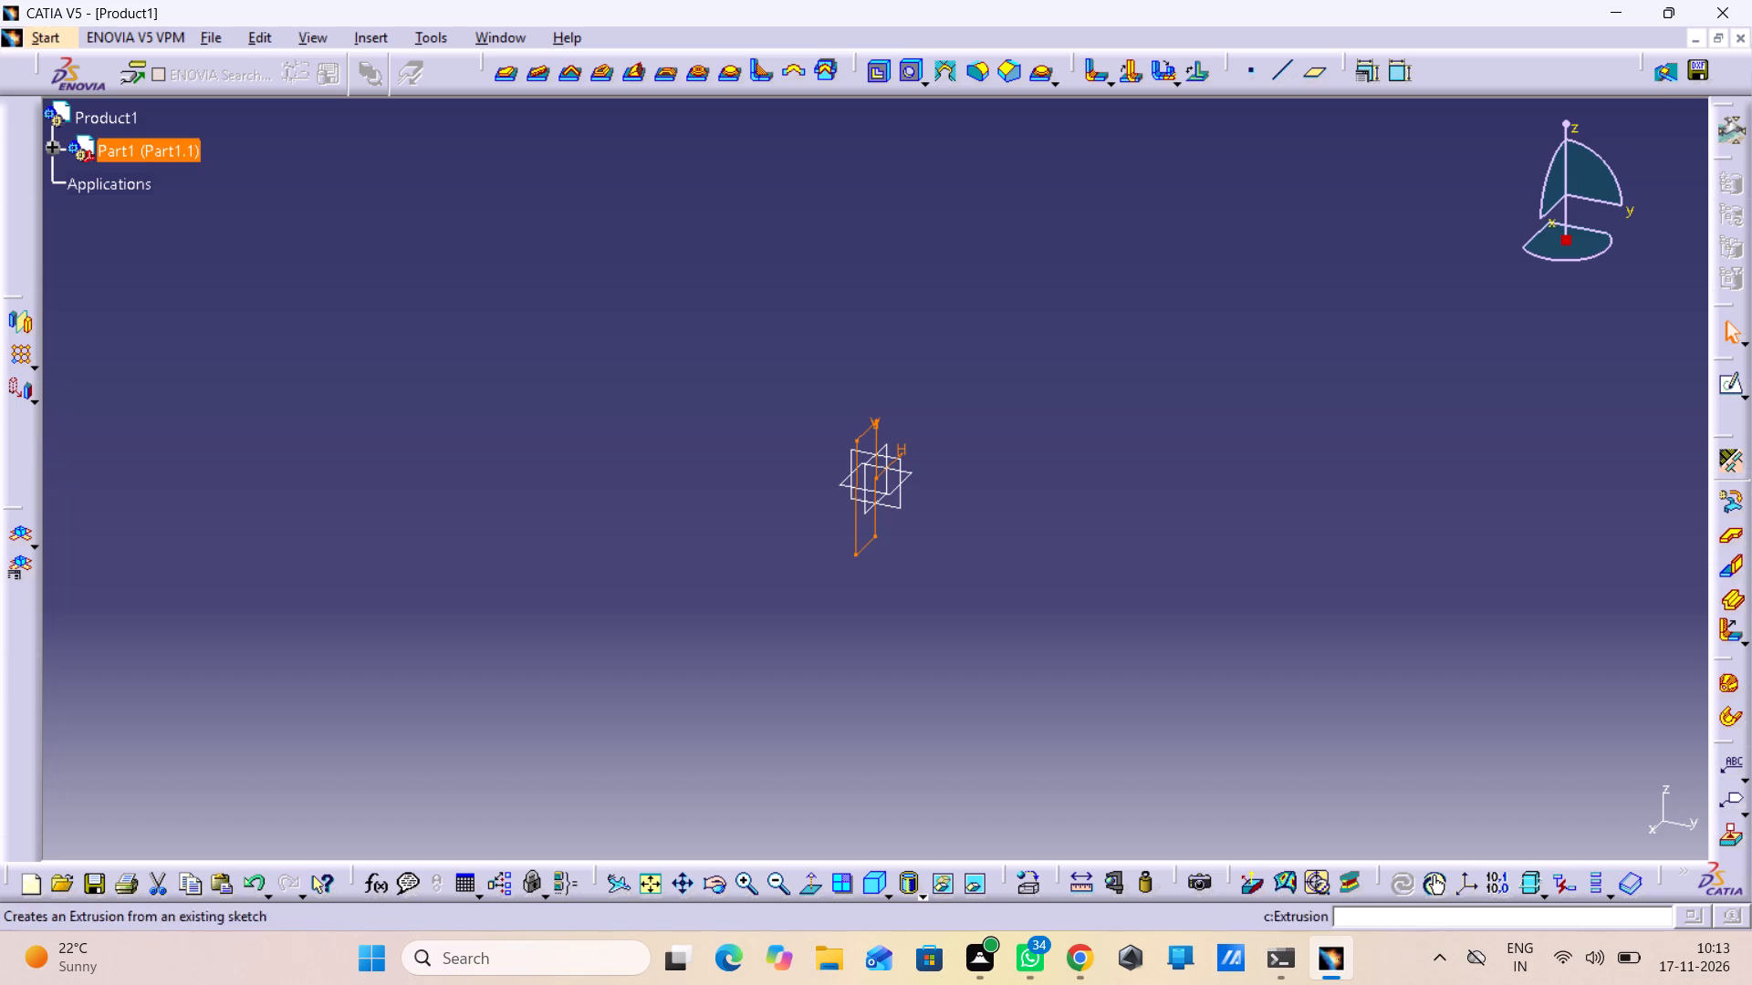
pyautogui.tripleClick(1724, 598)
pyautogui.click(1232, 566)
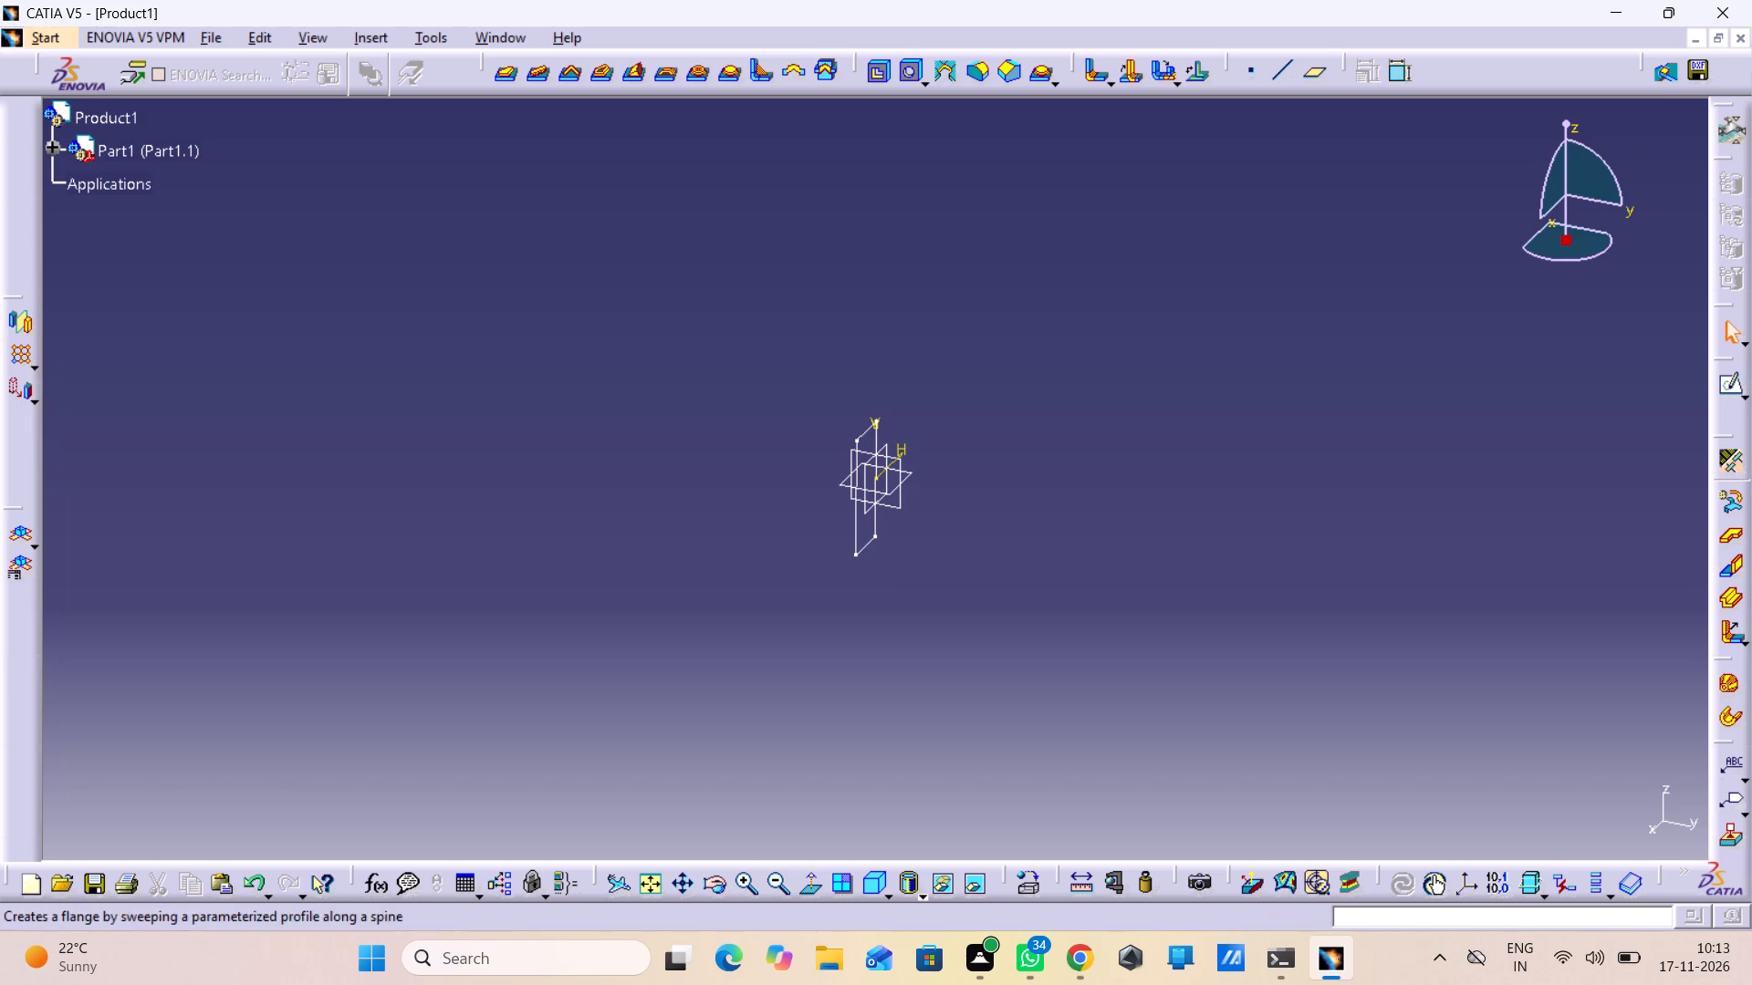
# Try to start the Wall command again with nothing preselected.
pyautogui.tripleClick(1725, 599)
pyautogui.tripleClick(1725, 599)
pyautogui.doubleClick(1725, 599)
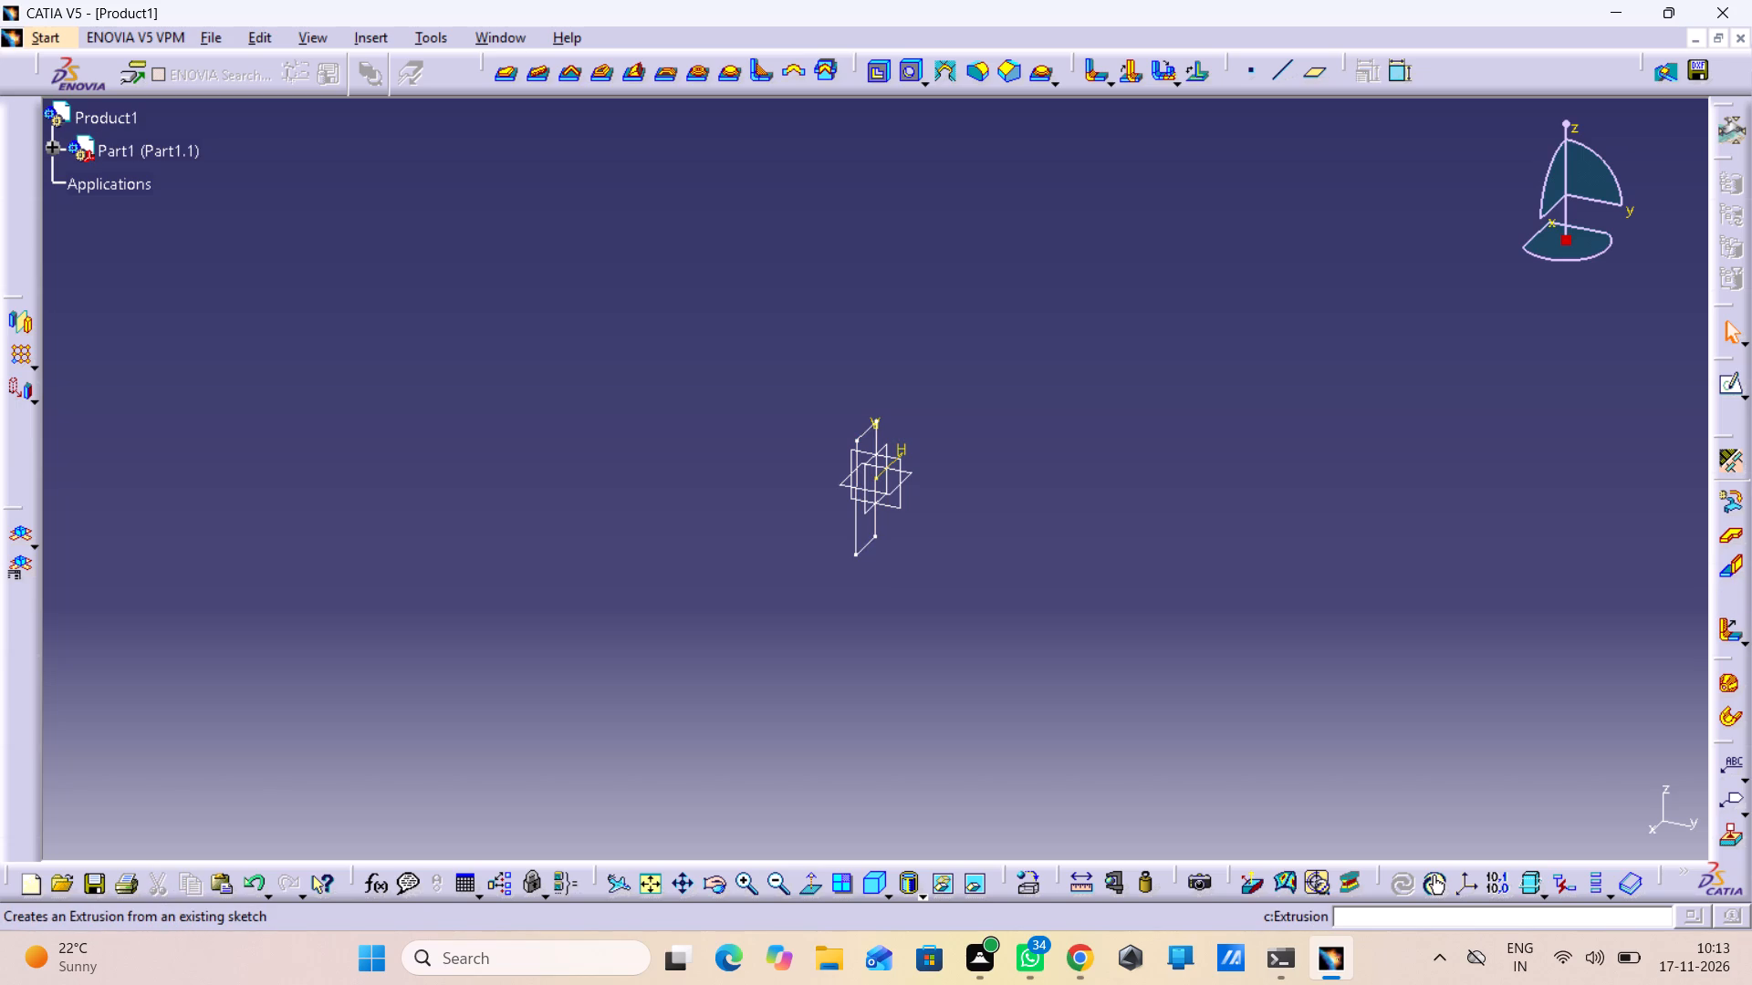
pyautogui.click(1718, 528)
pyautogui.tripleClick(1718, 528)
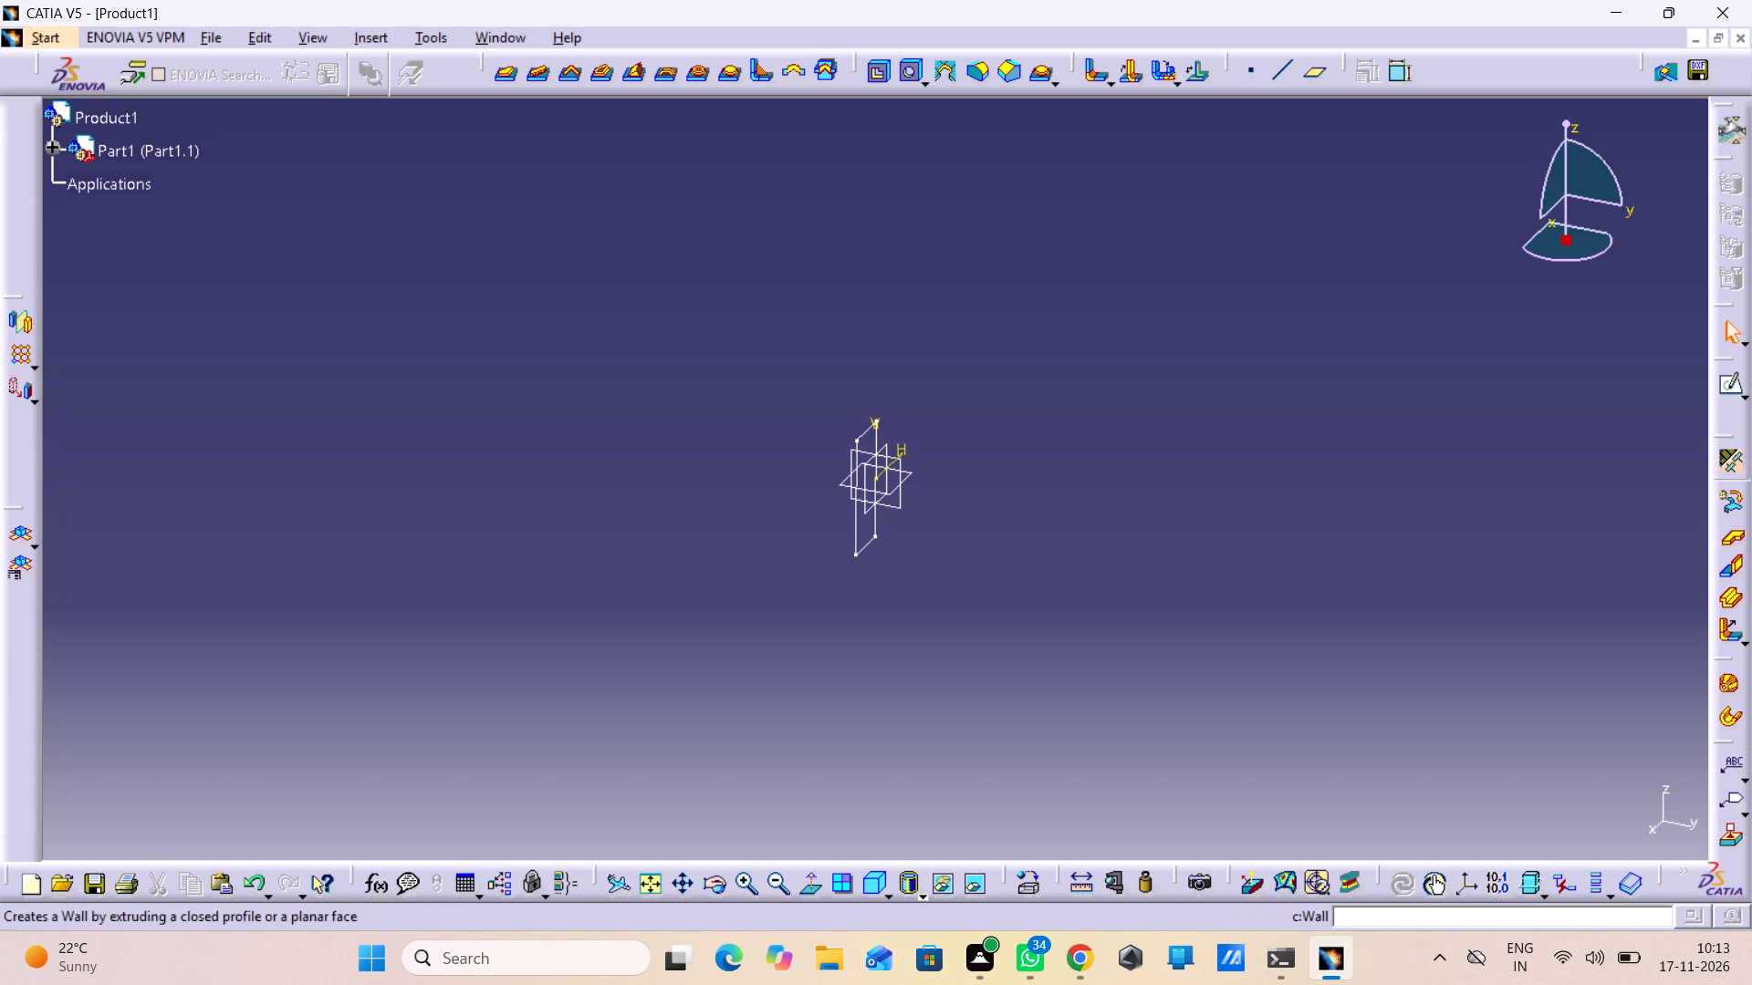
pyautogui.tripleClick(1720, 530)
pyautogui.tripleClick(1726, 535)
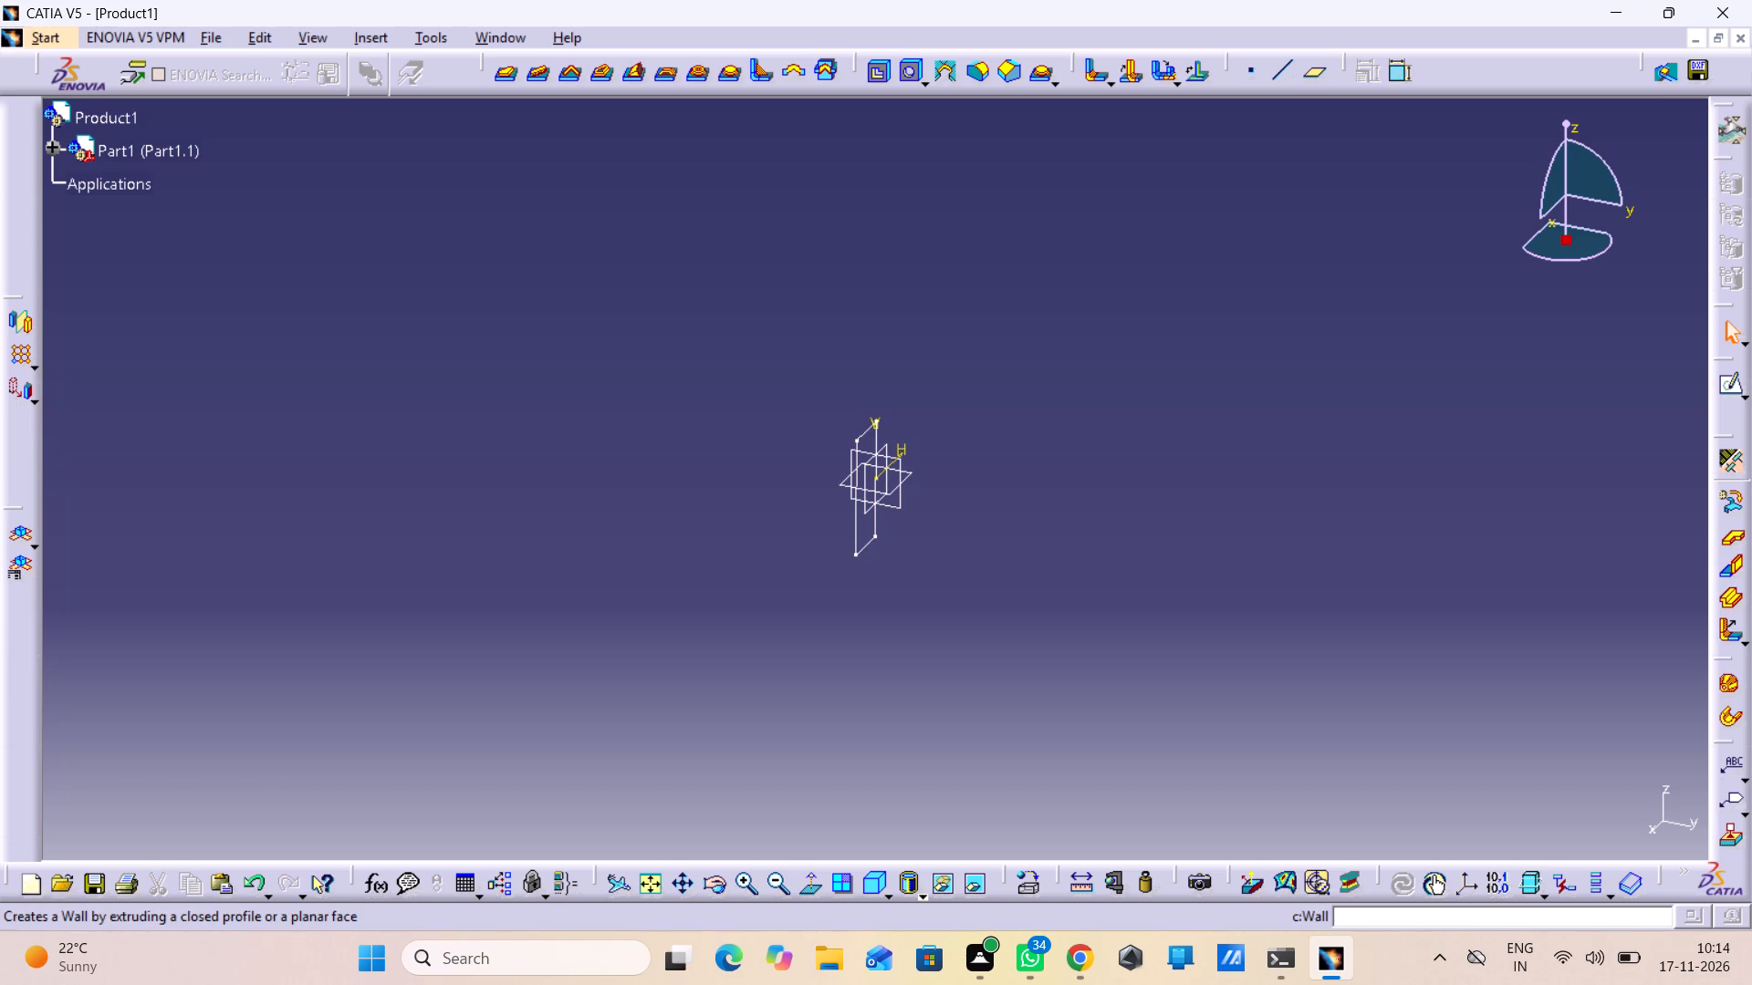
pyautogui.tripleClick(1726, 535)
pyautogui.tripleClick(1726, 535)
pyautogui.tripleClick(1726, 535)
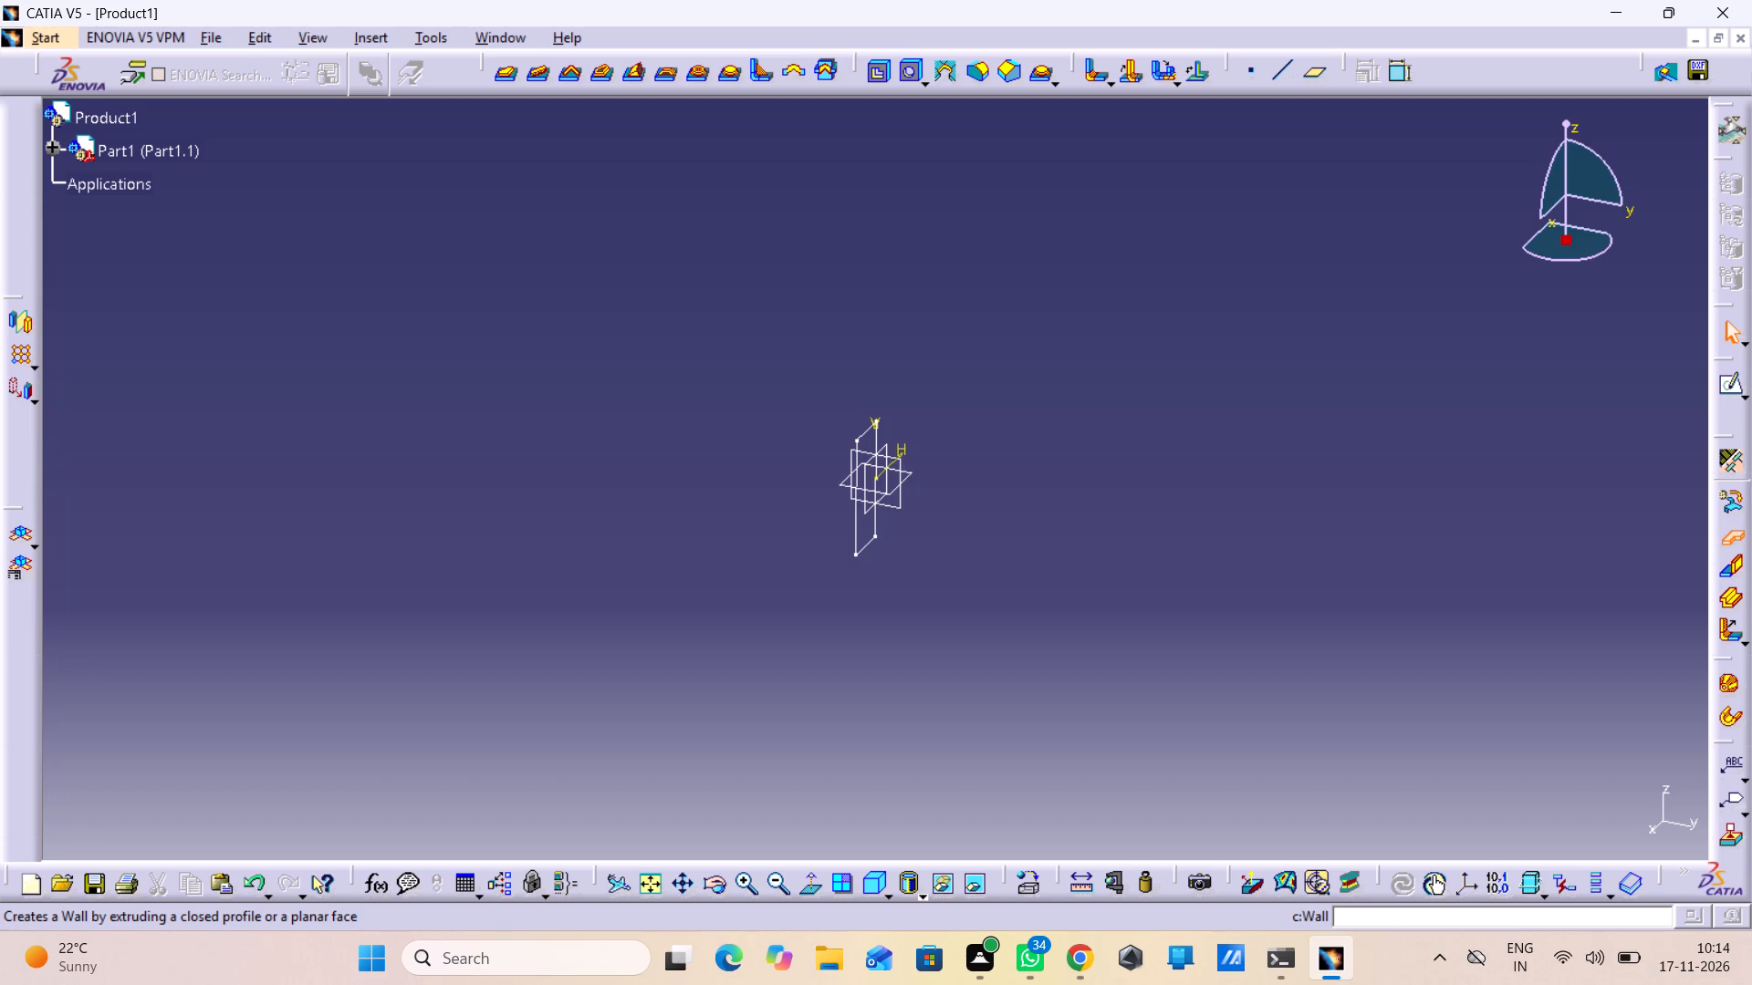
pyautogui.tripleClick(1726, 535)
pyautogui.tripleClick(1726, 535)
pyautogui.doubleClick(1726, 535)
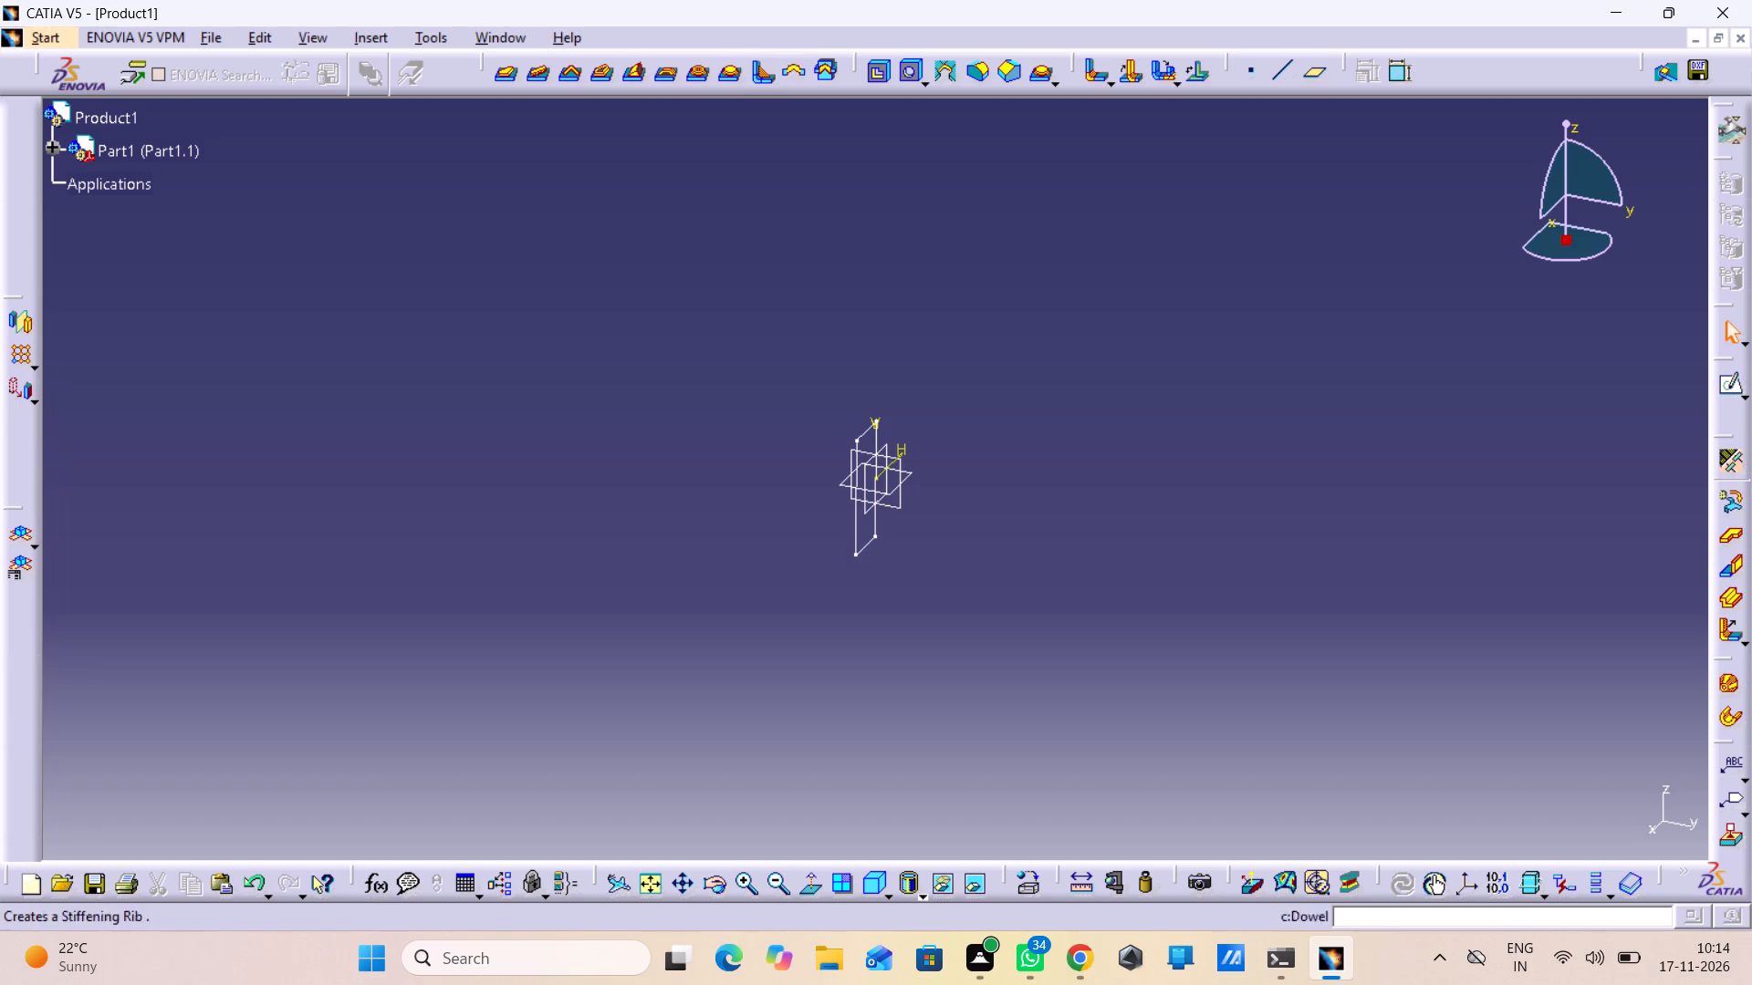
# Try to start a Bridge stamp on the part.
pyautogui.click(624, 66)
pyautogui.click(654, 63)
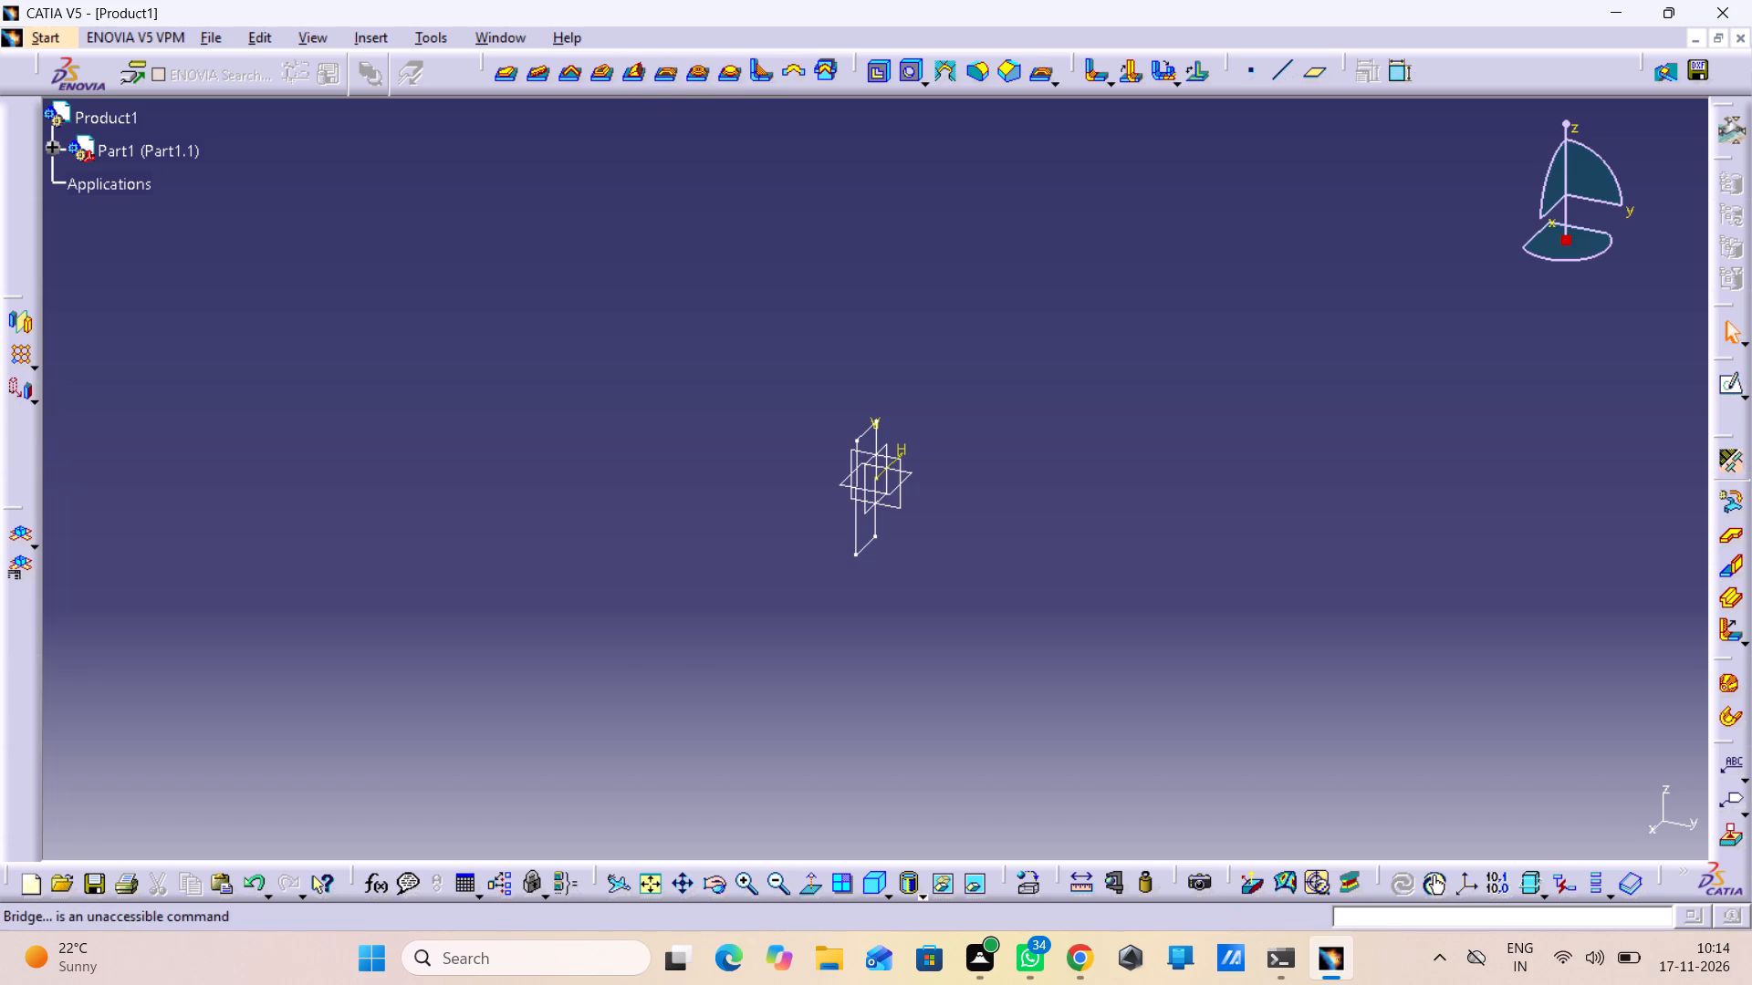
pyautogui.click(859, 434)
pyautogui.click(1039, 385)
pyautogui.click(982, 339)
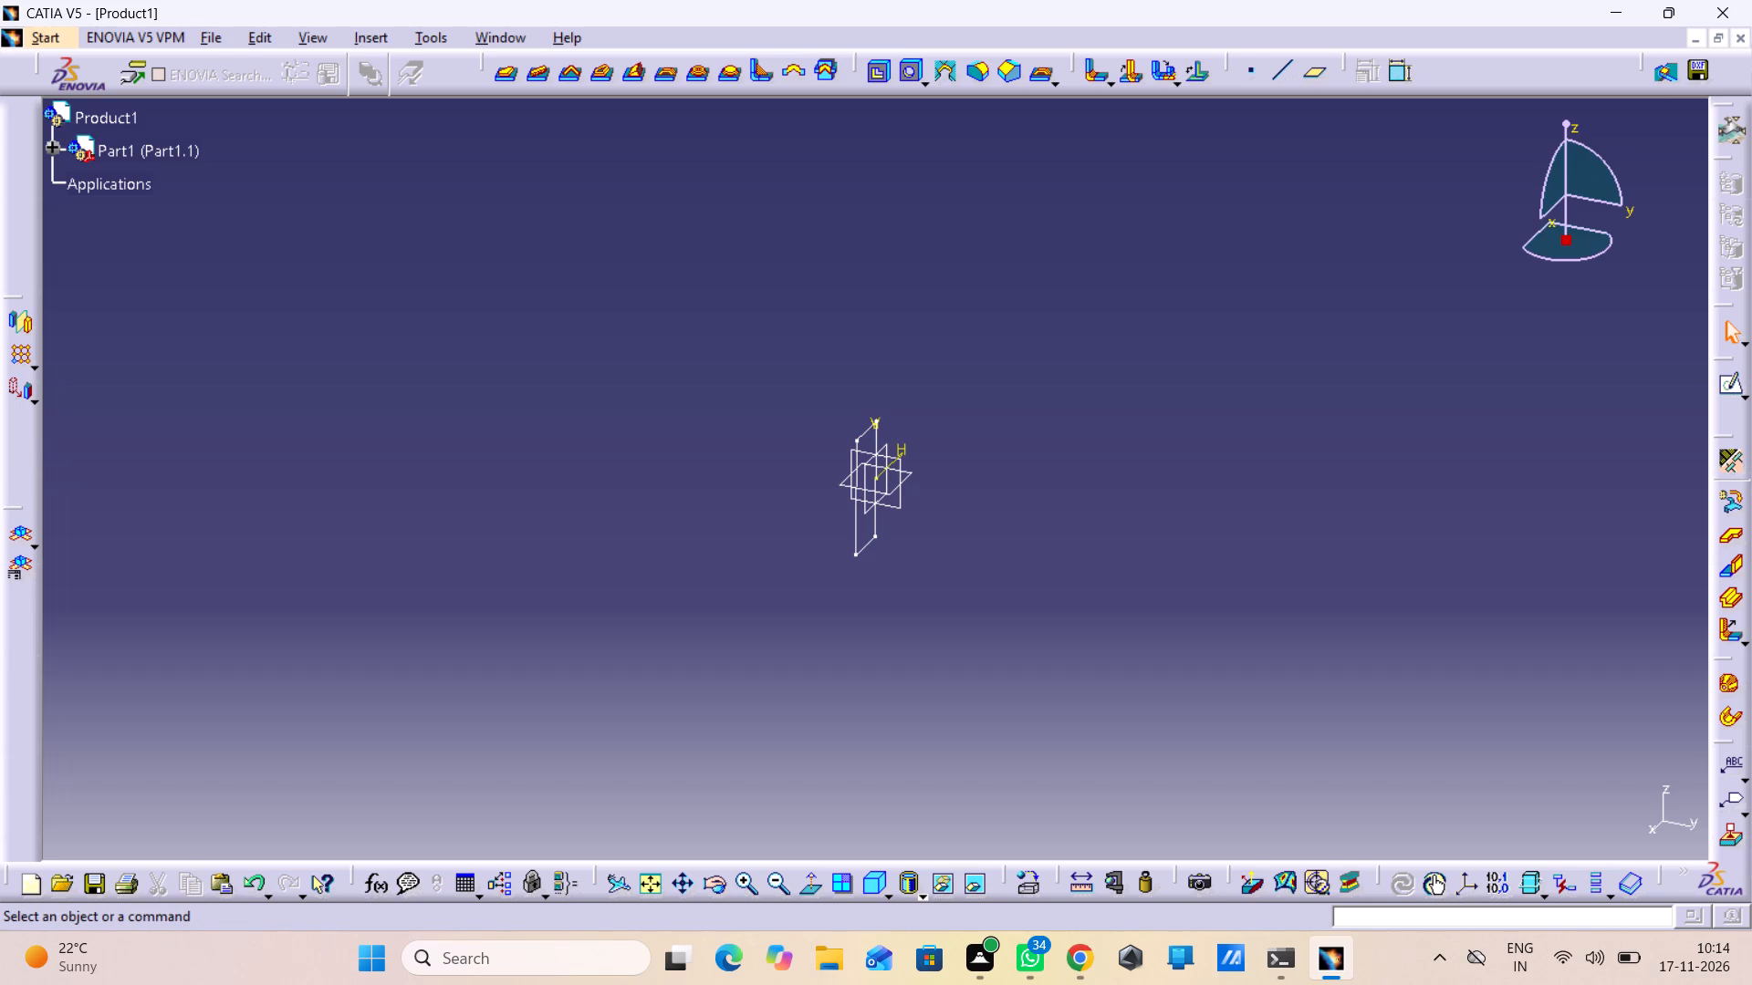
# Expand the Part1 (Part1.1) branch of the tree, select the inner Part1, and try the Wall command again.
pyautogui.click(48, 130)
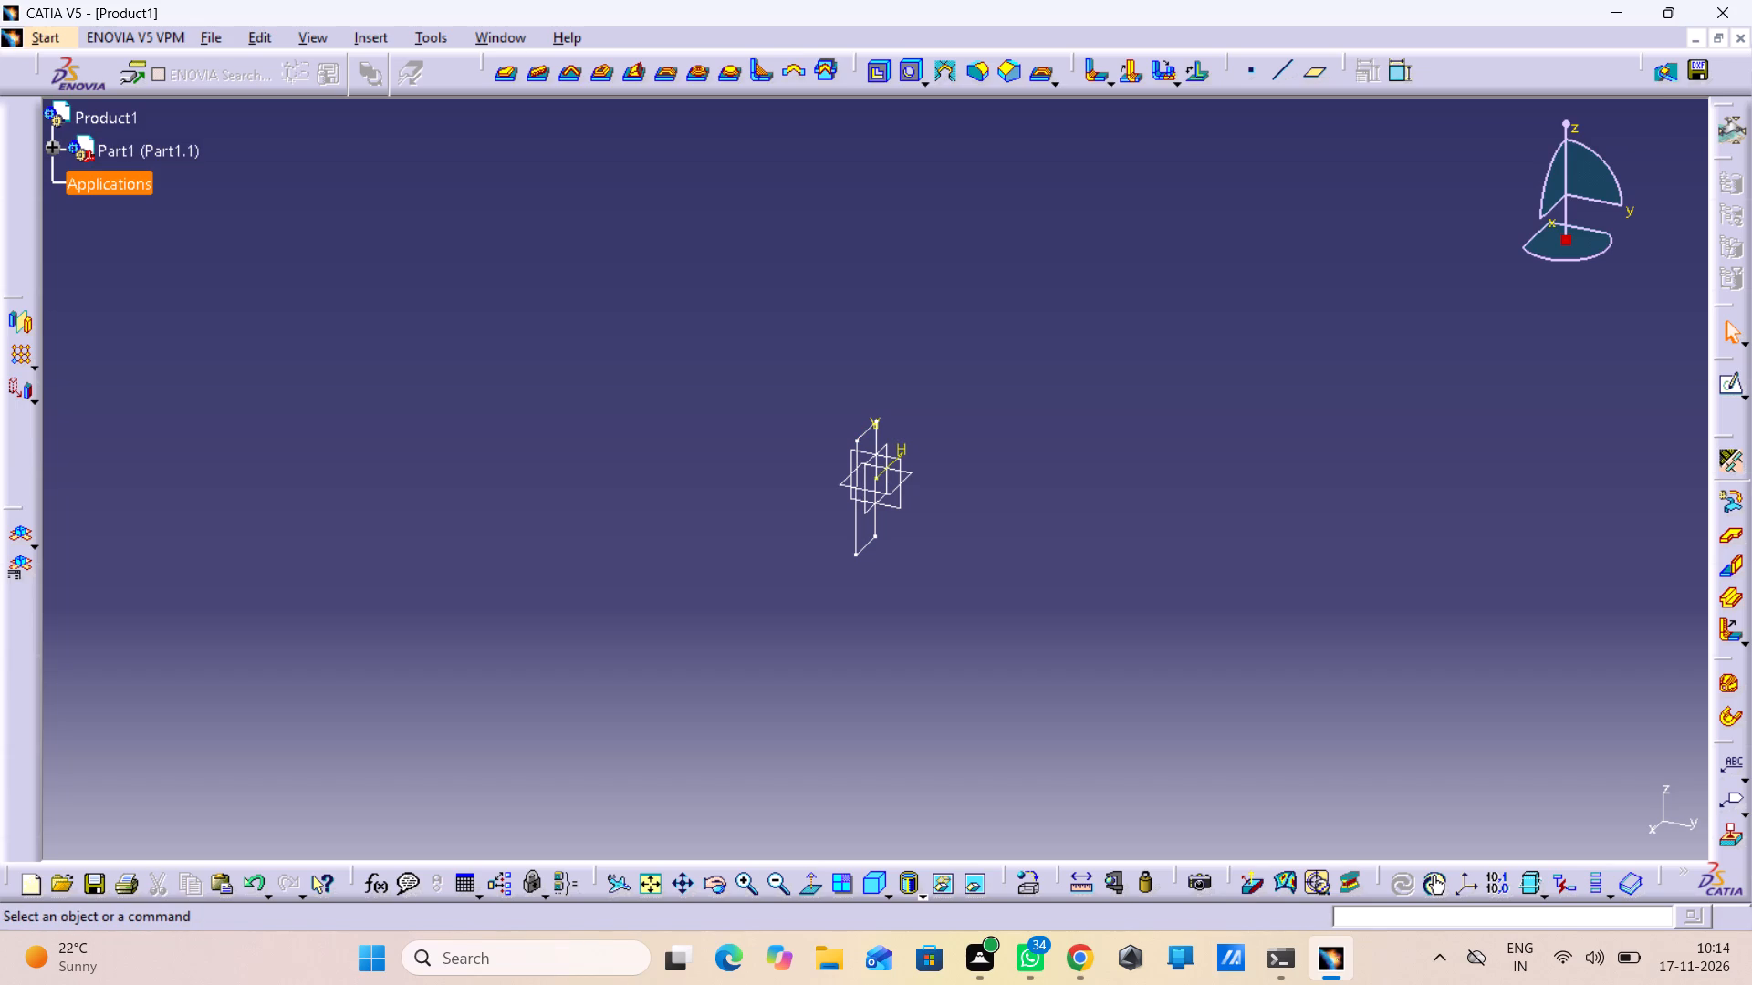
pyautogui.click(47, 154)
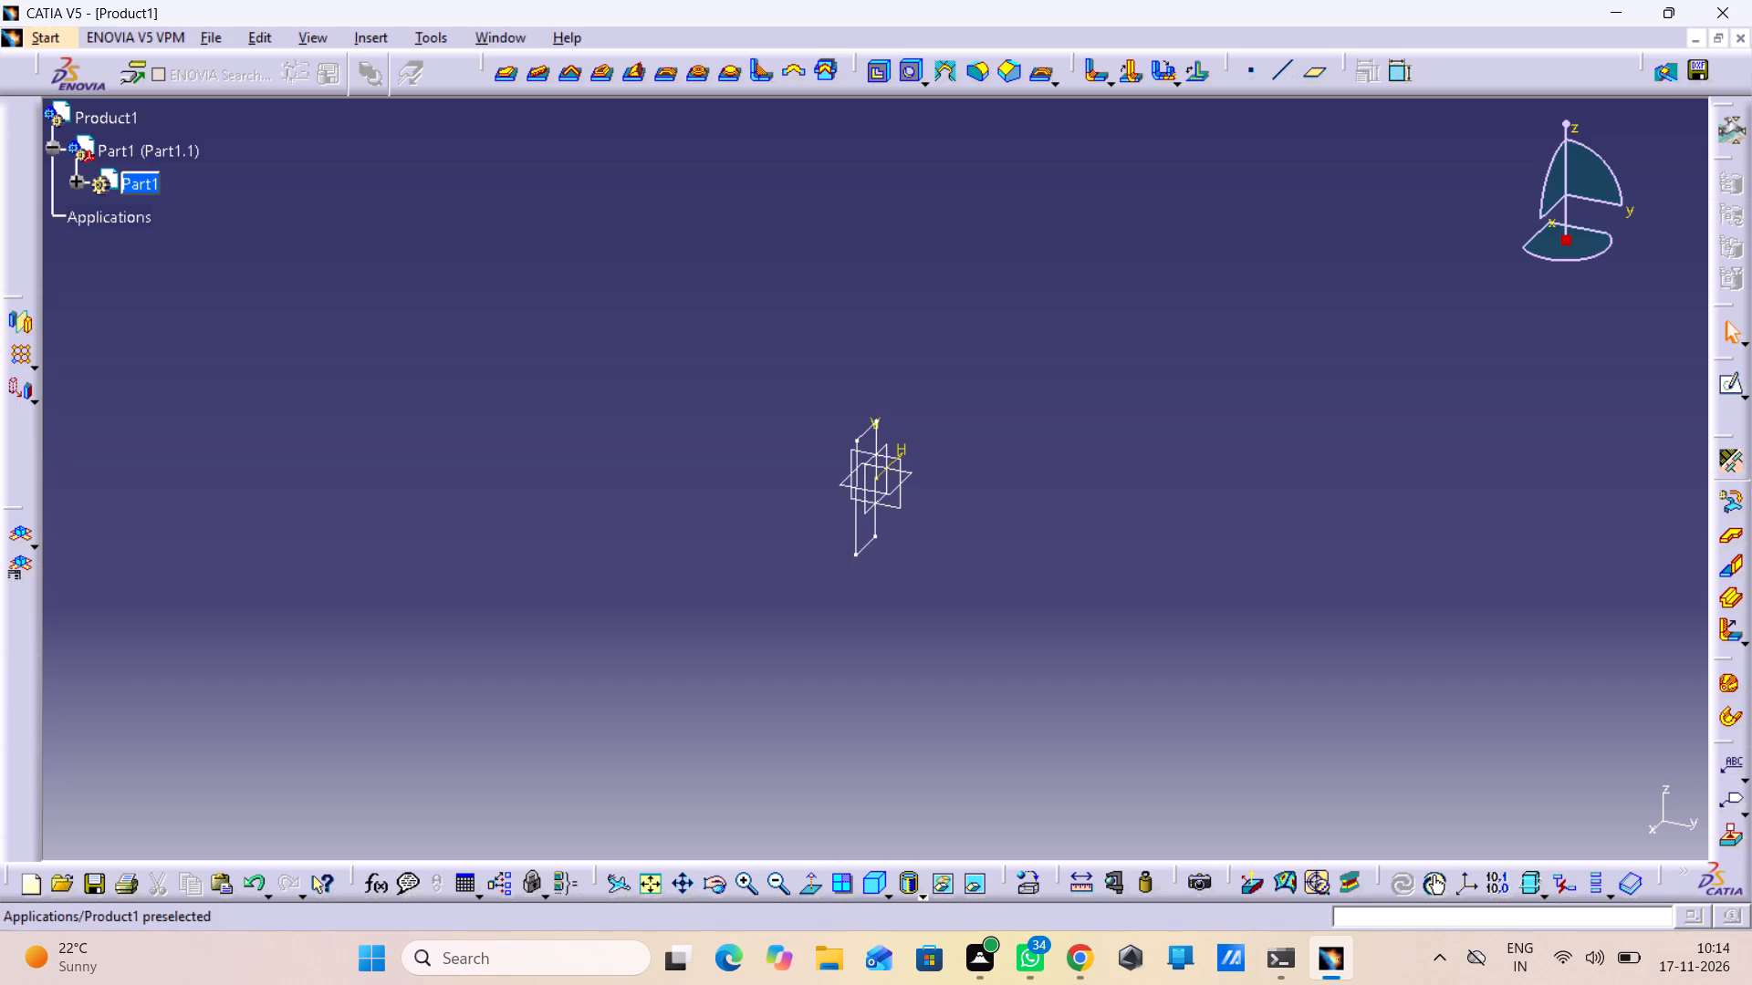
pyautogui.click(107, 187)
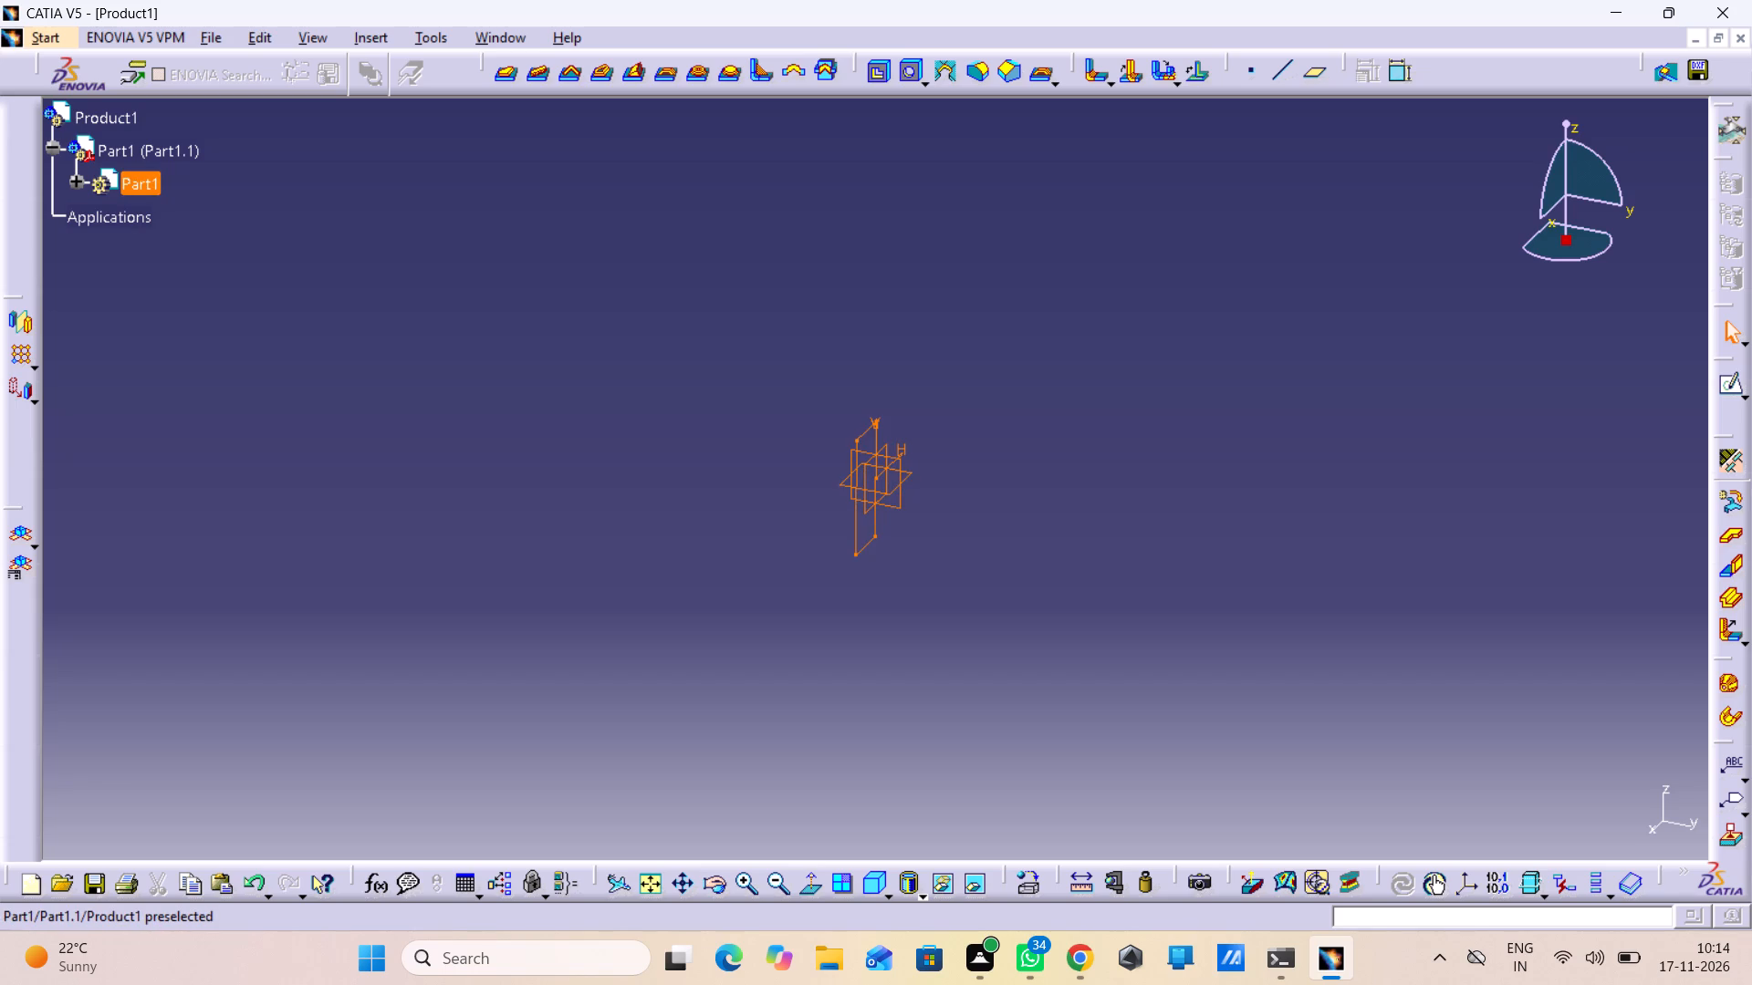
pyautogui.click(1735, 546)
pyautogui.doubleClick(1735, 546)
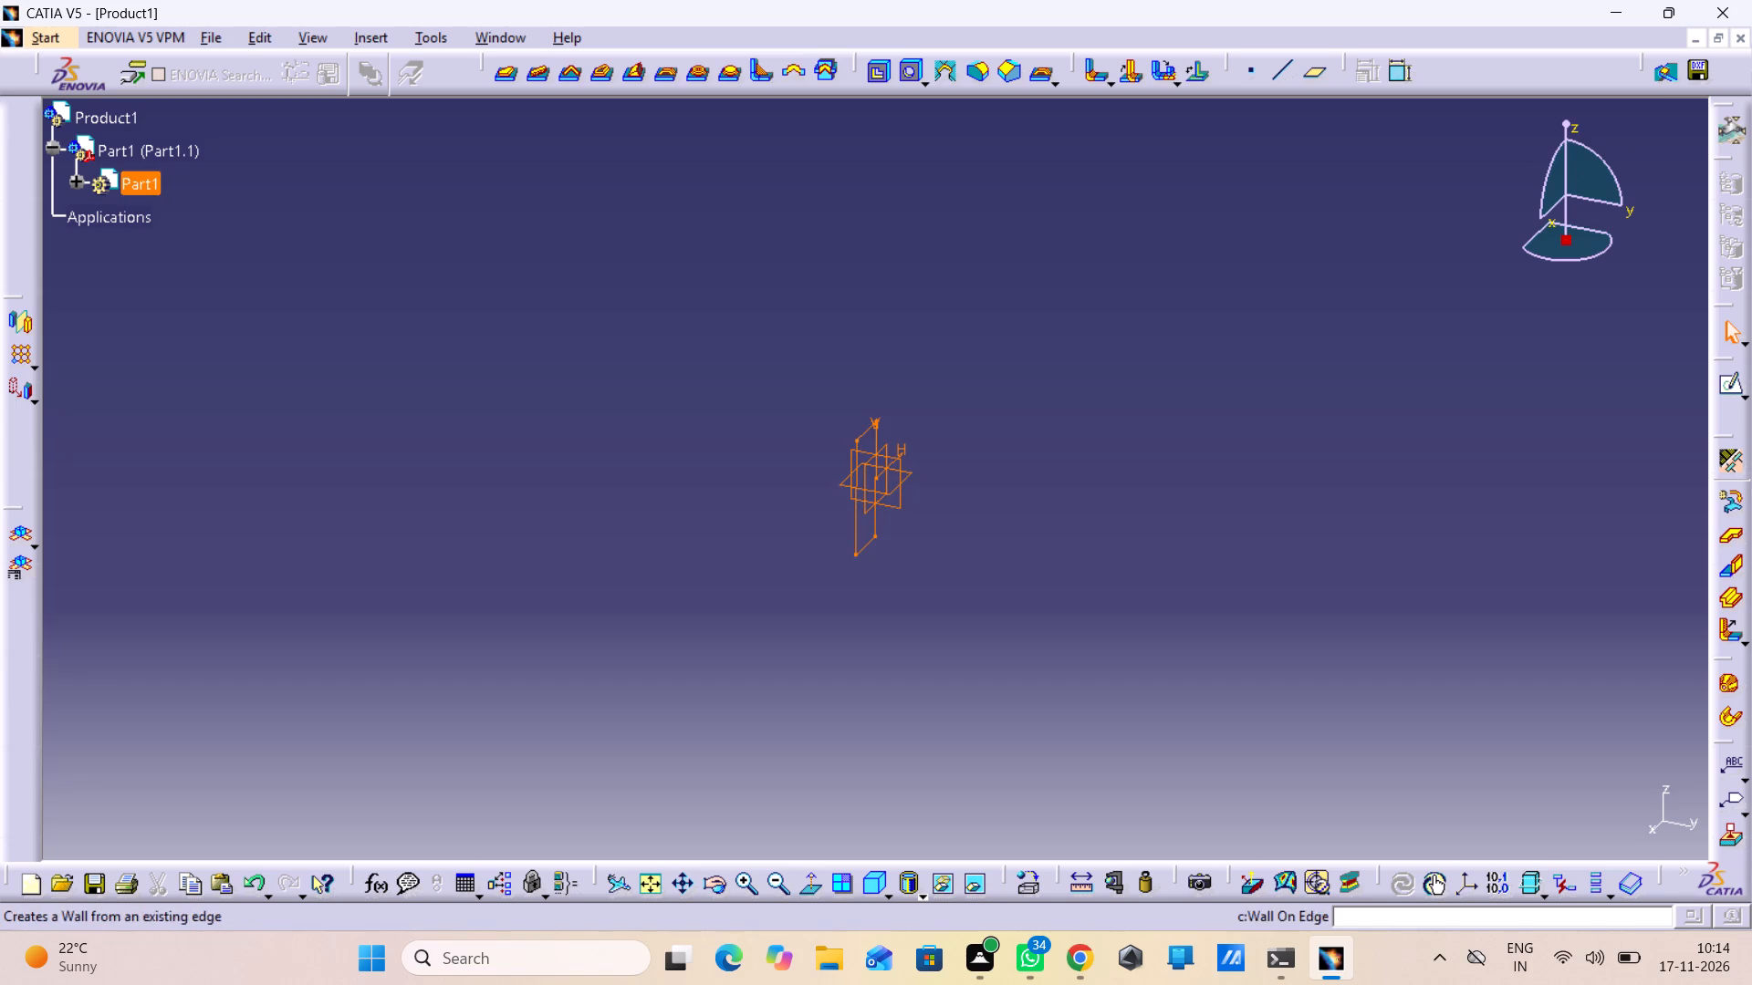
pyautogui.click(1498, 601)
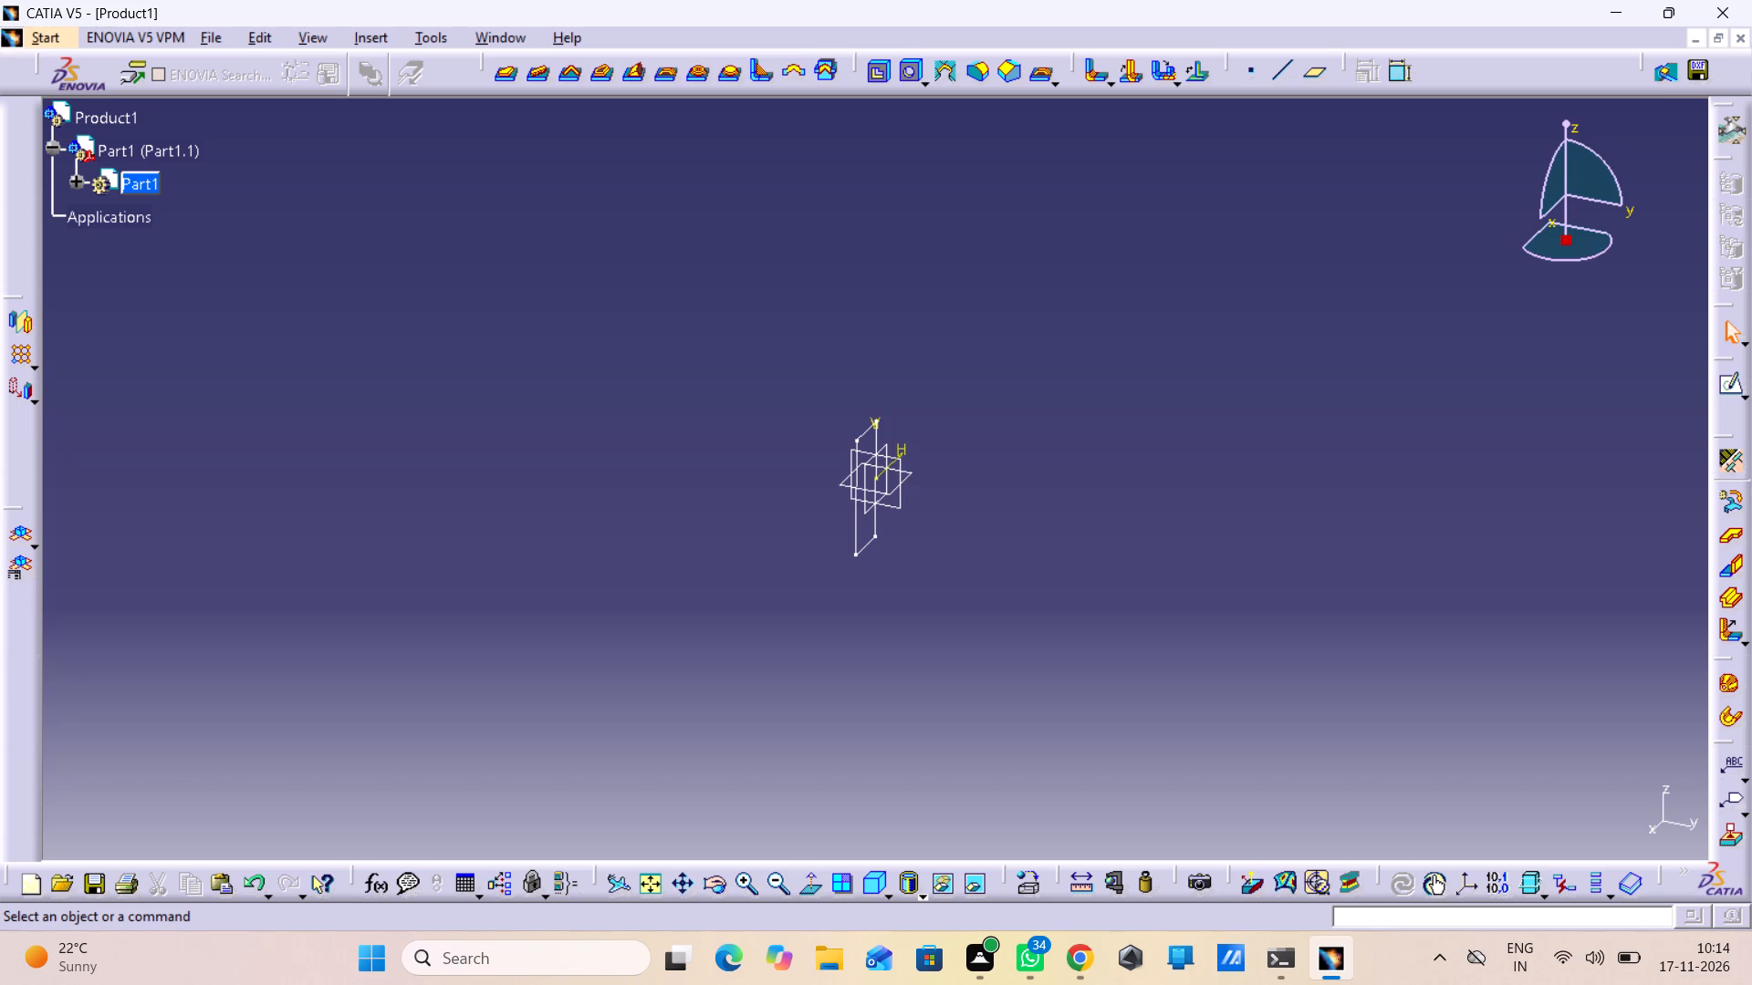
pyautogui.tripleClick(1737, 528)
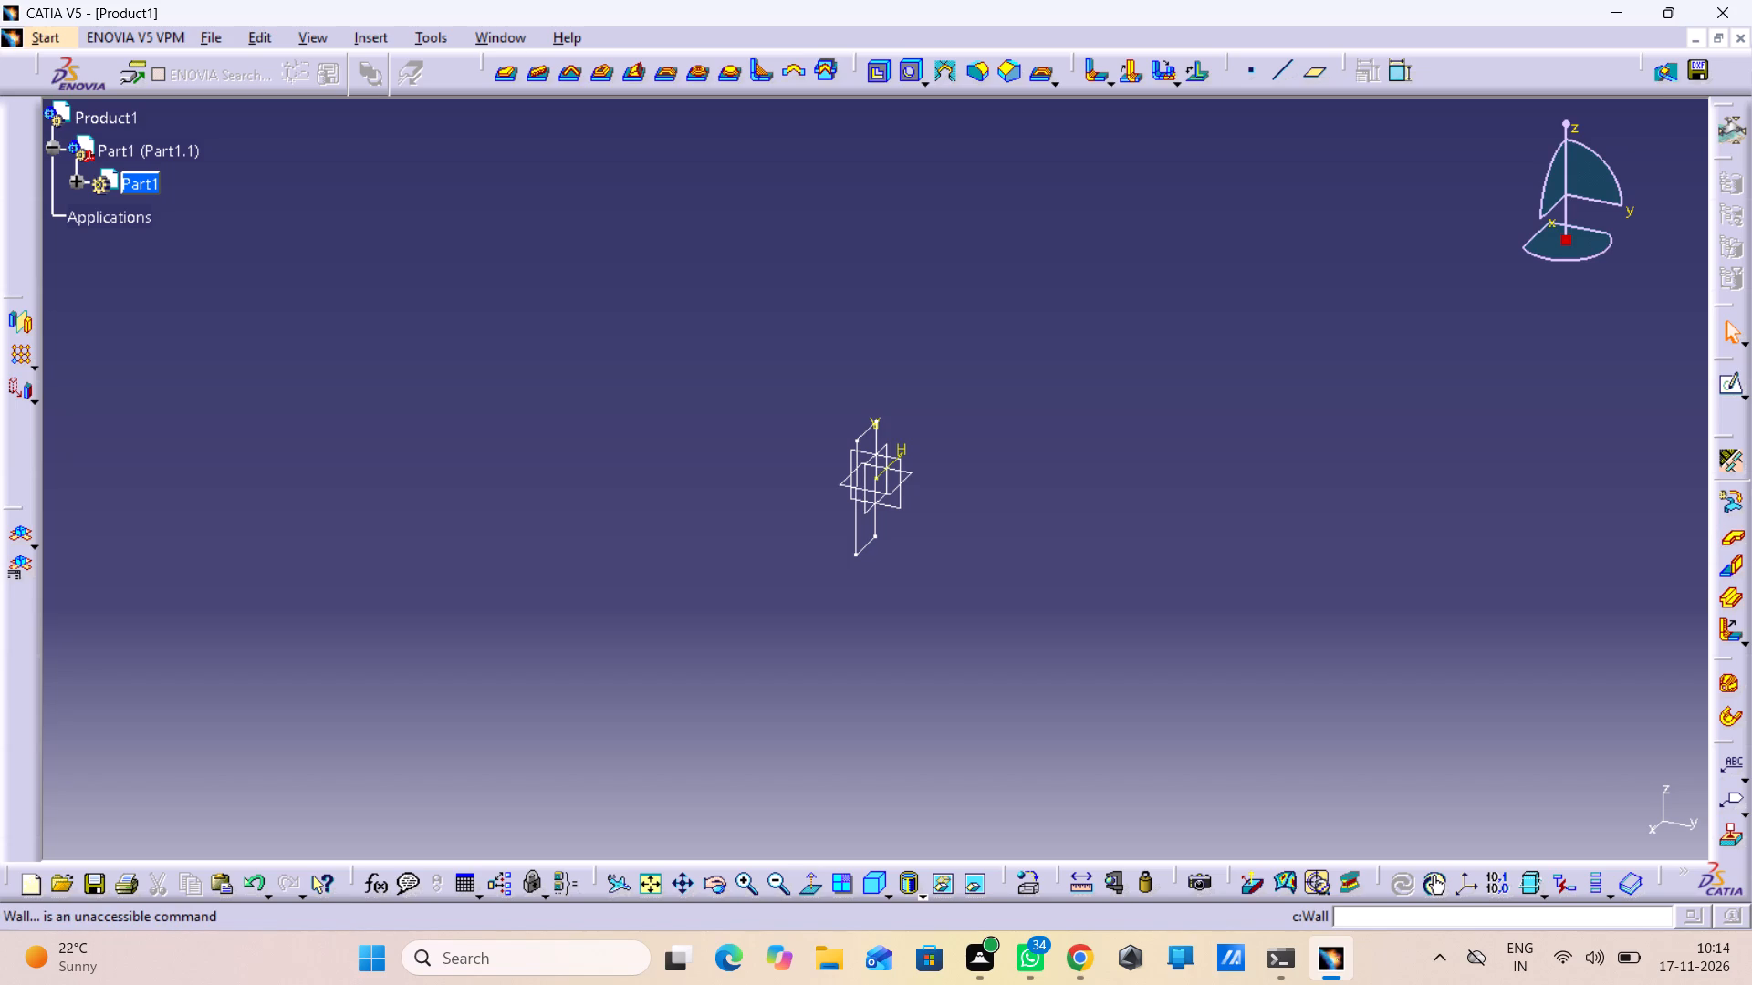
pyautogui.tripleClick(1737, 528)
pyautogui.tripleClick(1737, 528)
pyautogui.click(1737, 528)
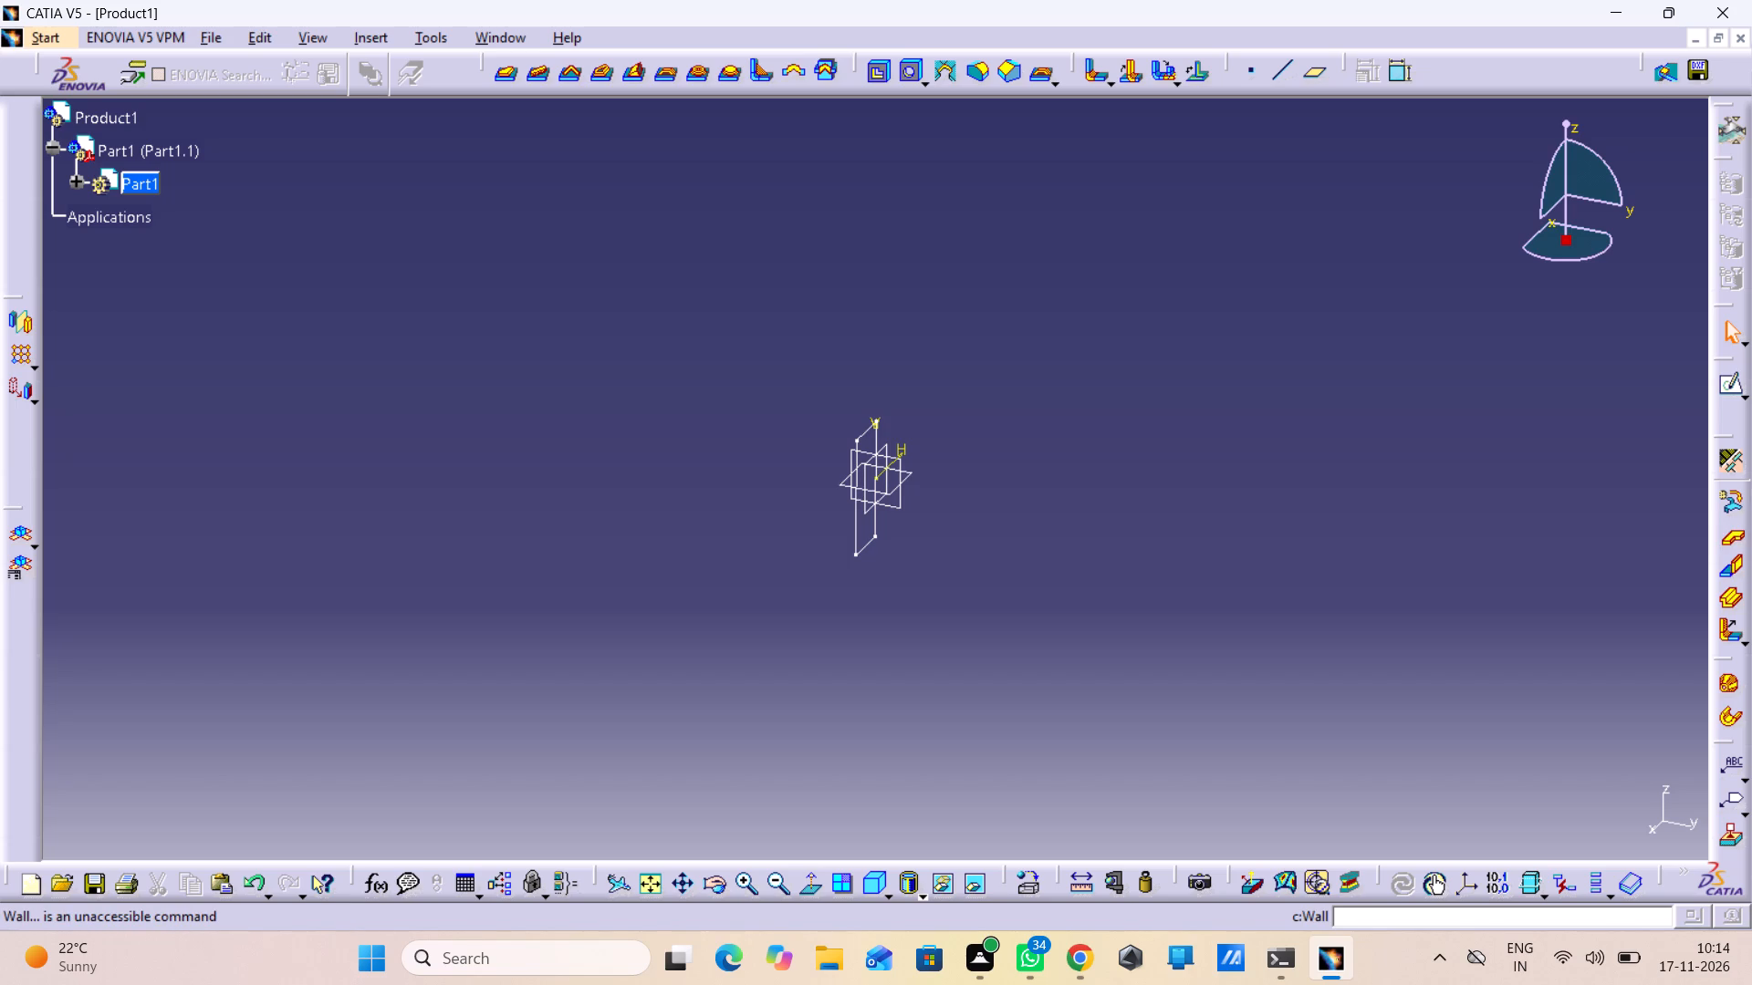
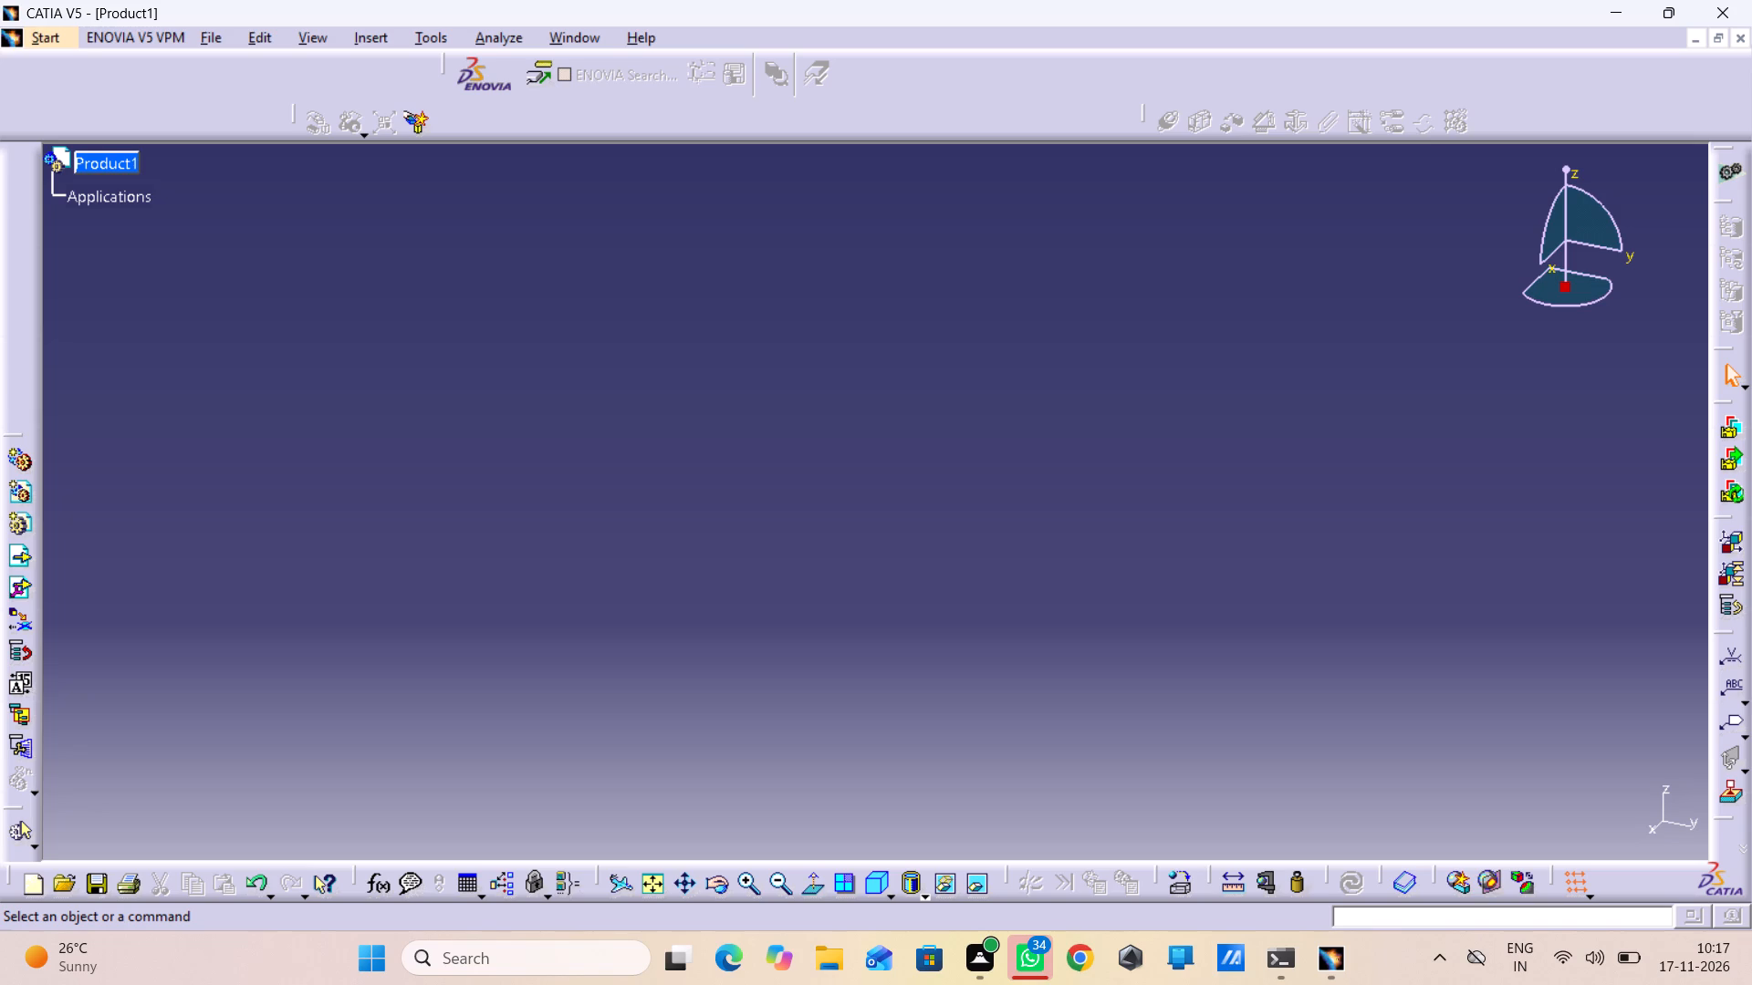
# Start a new part in the Generative Sheetmetal Design workbench.
pyautogui.click(840, 505)
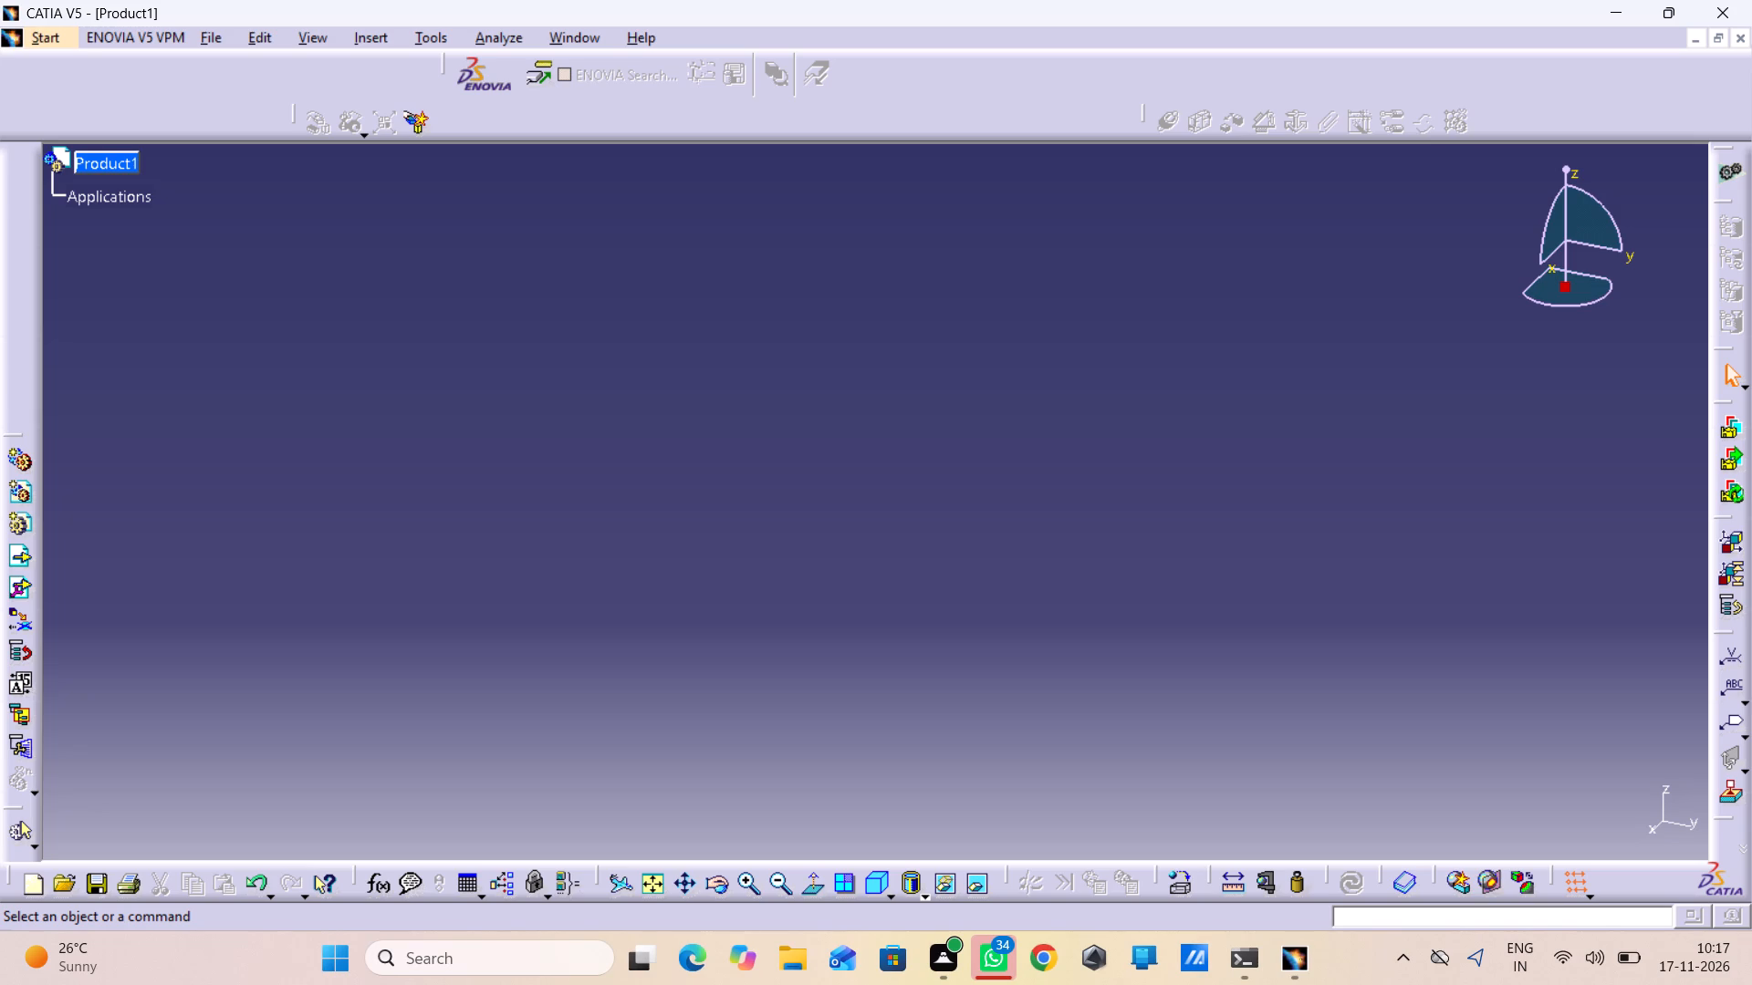
pyautogui.click(58, 33)
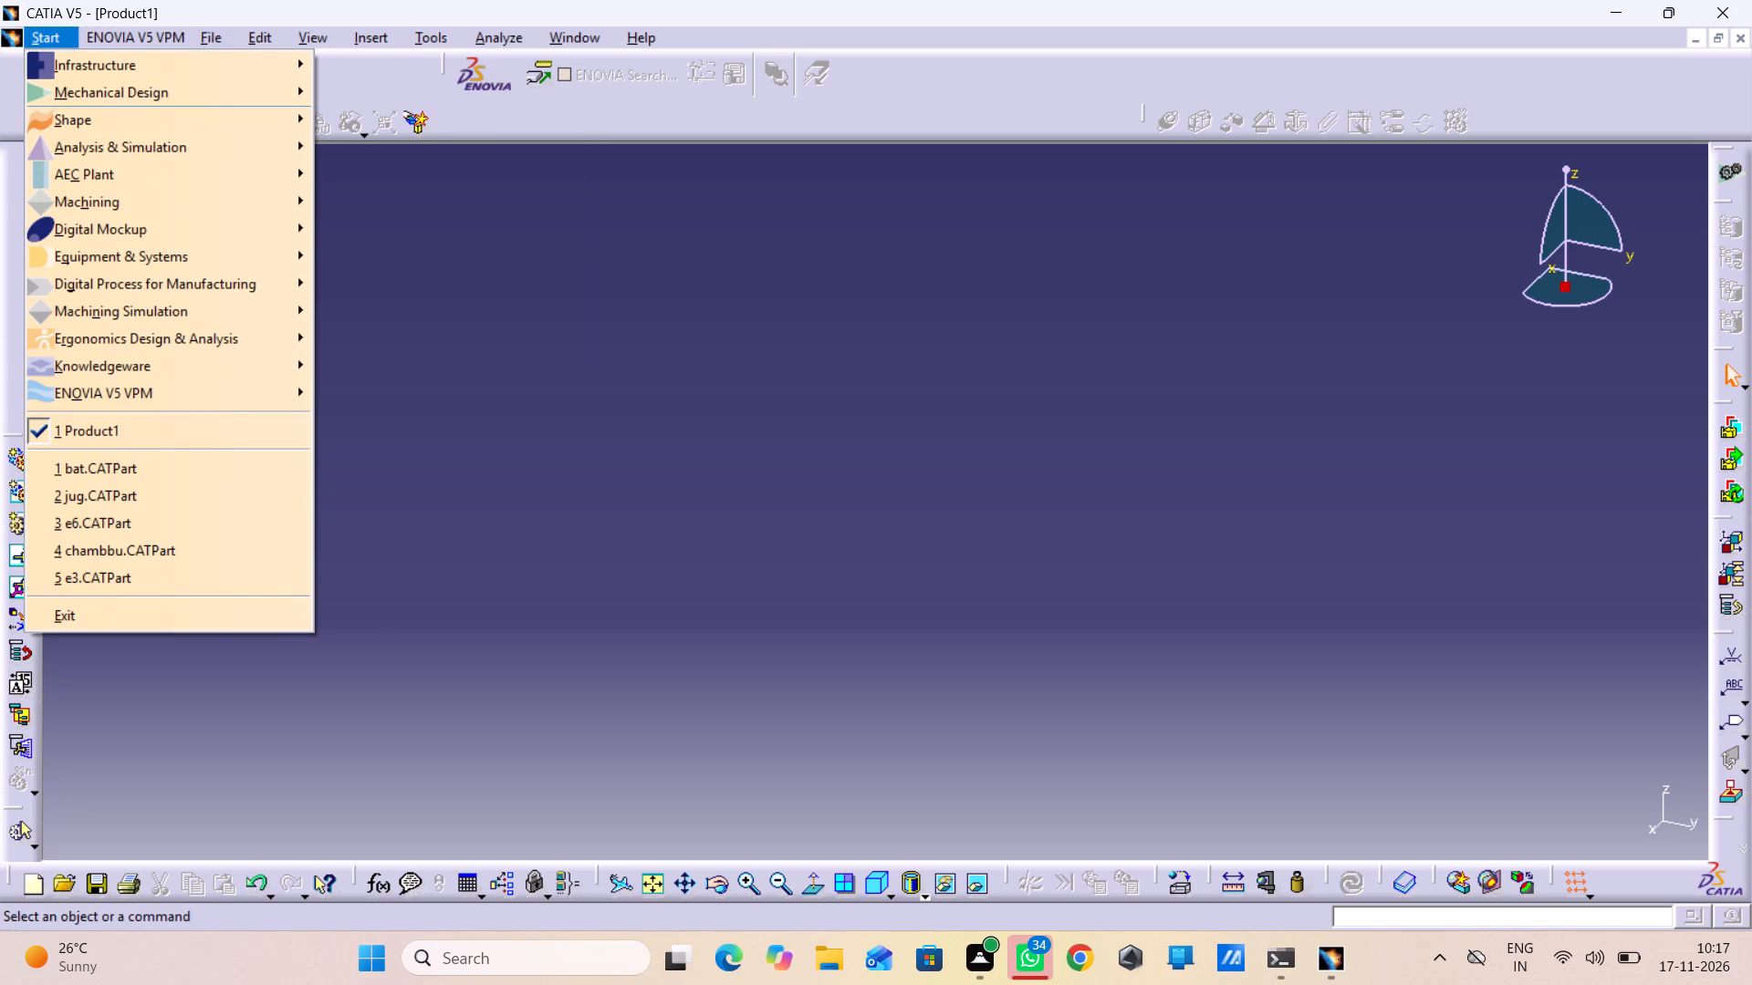
pyautogui.click(122, 103)
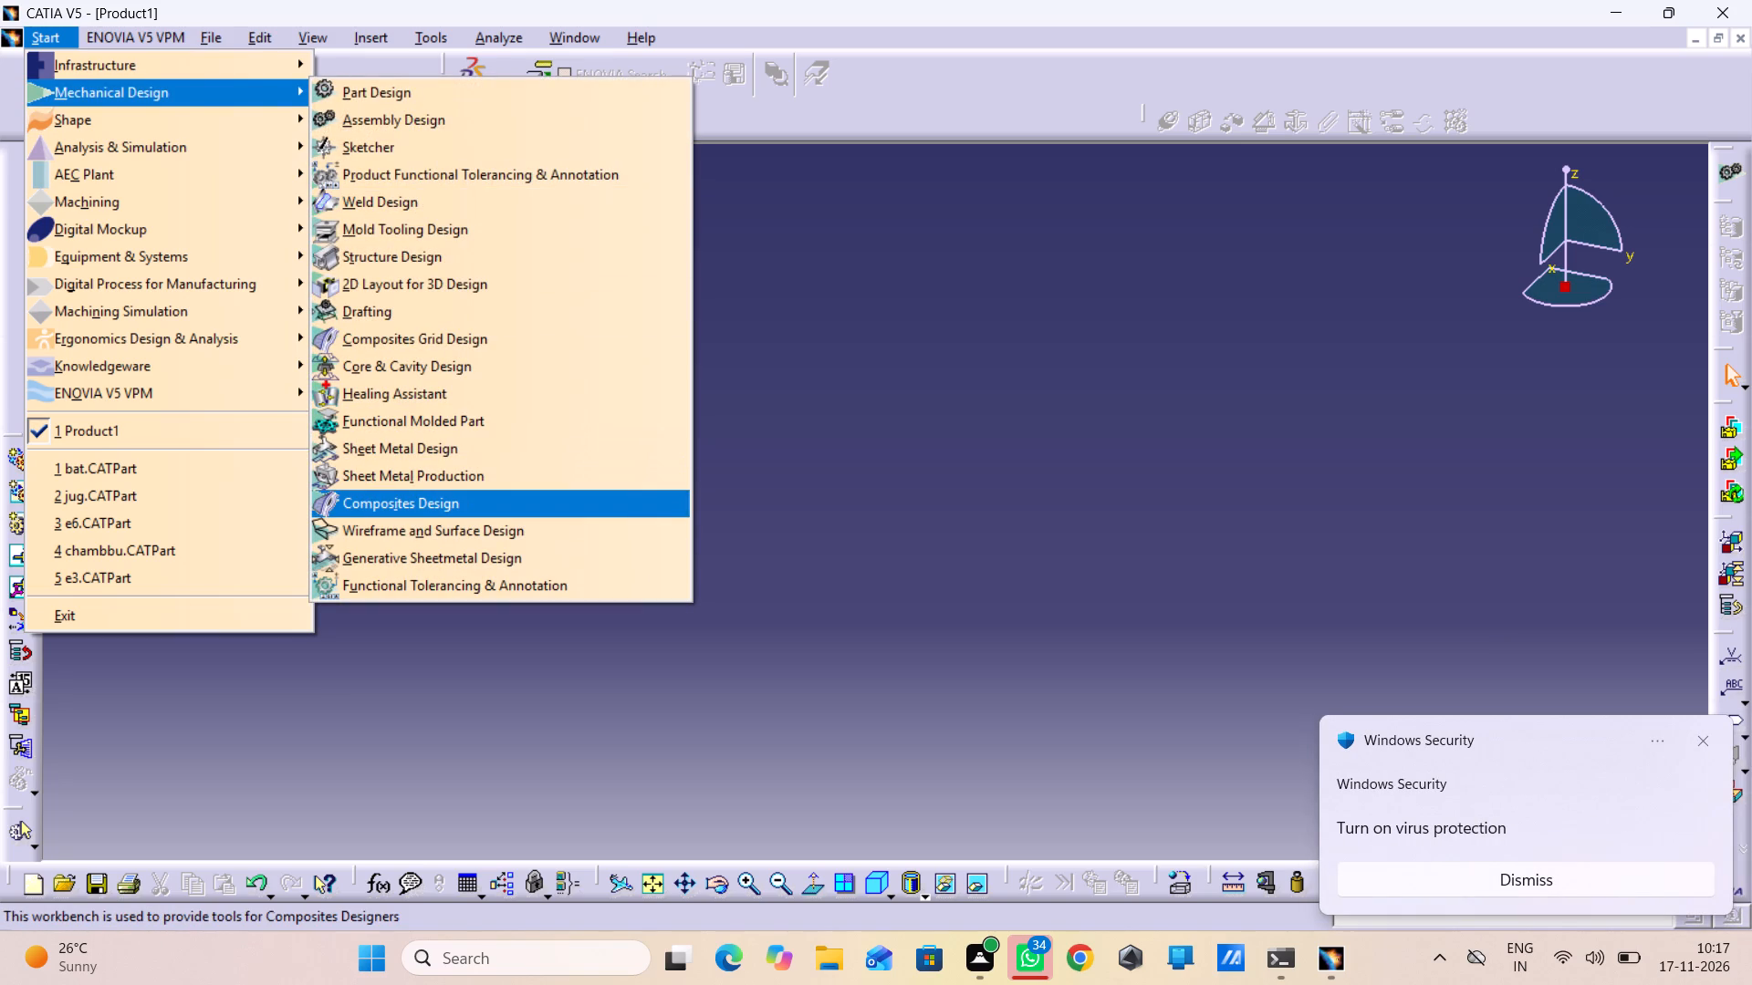
pyautogui.click(614, 553)
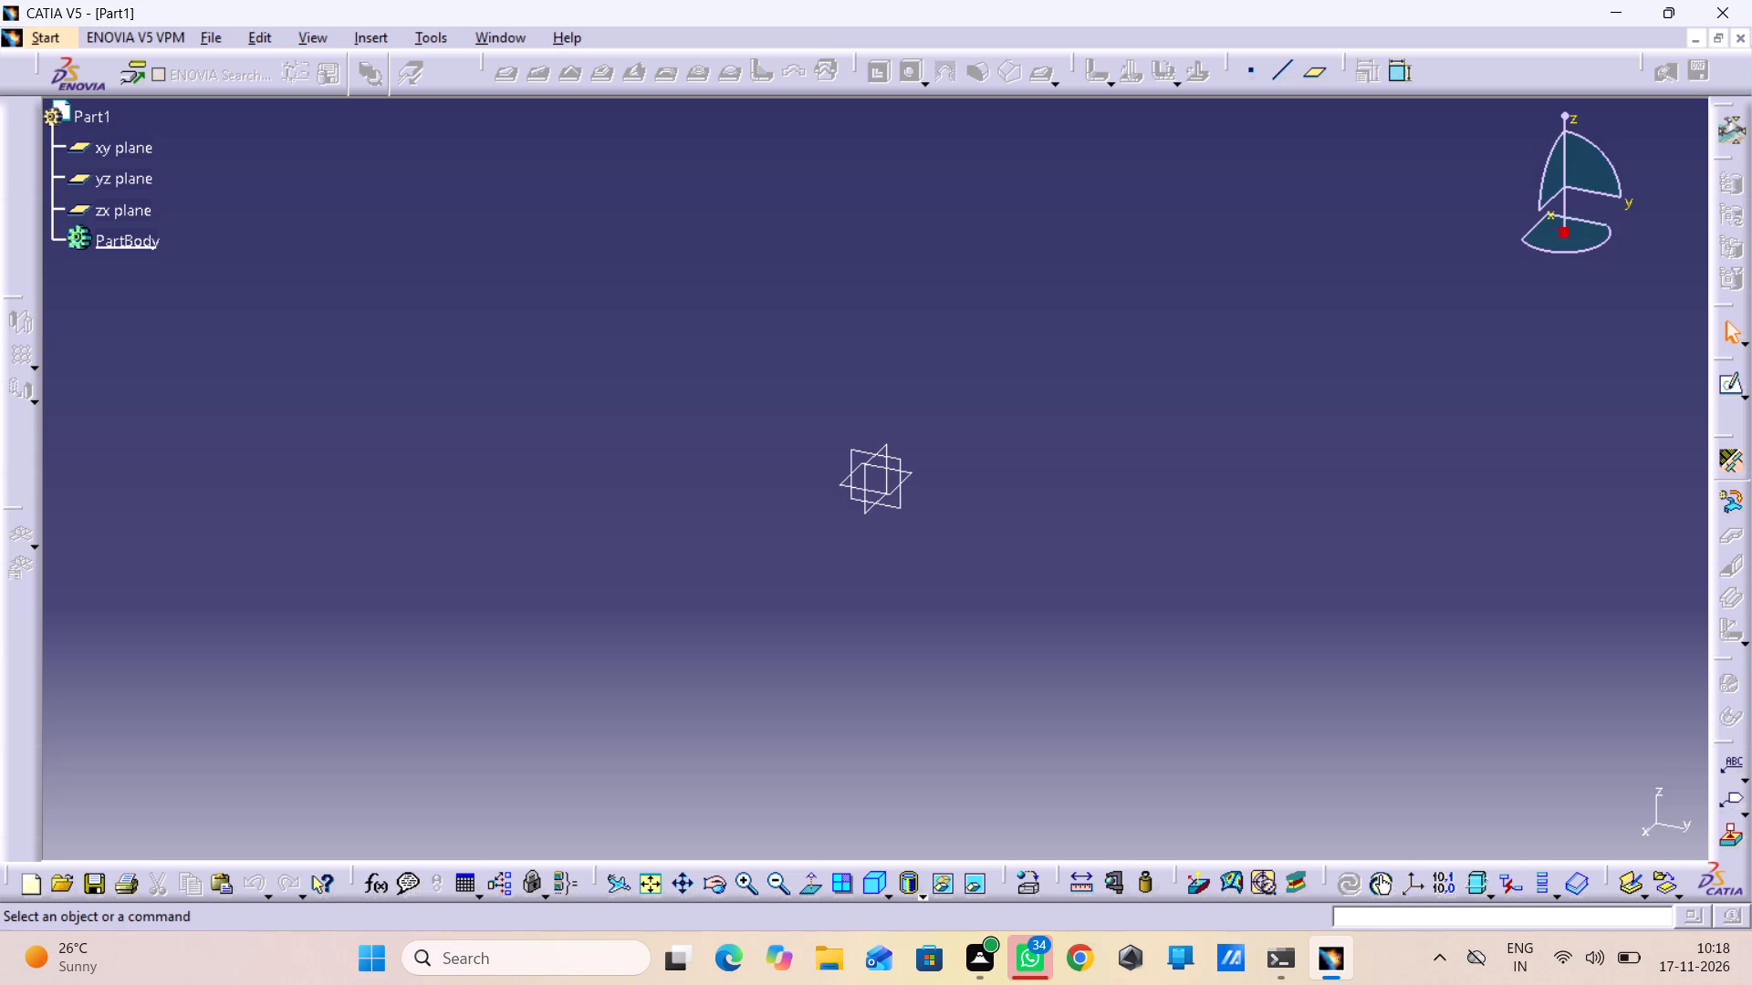
# Sketch a centered rectangle about 51 mm wide and 93 mm high around the origin on the yz plane.
pyautogui.click(899, 462)
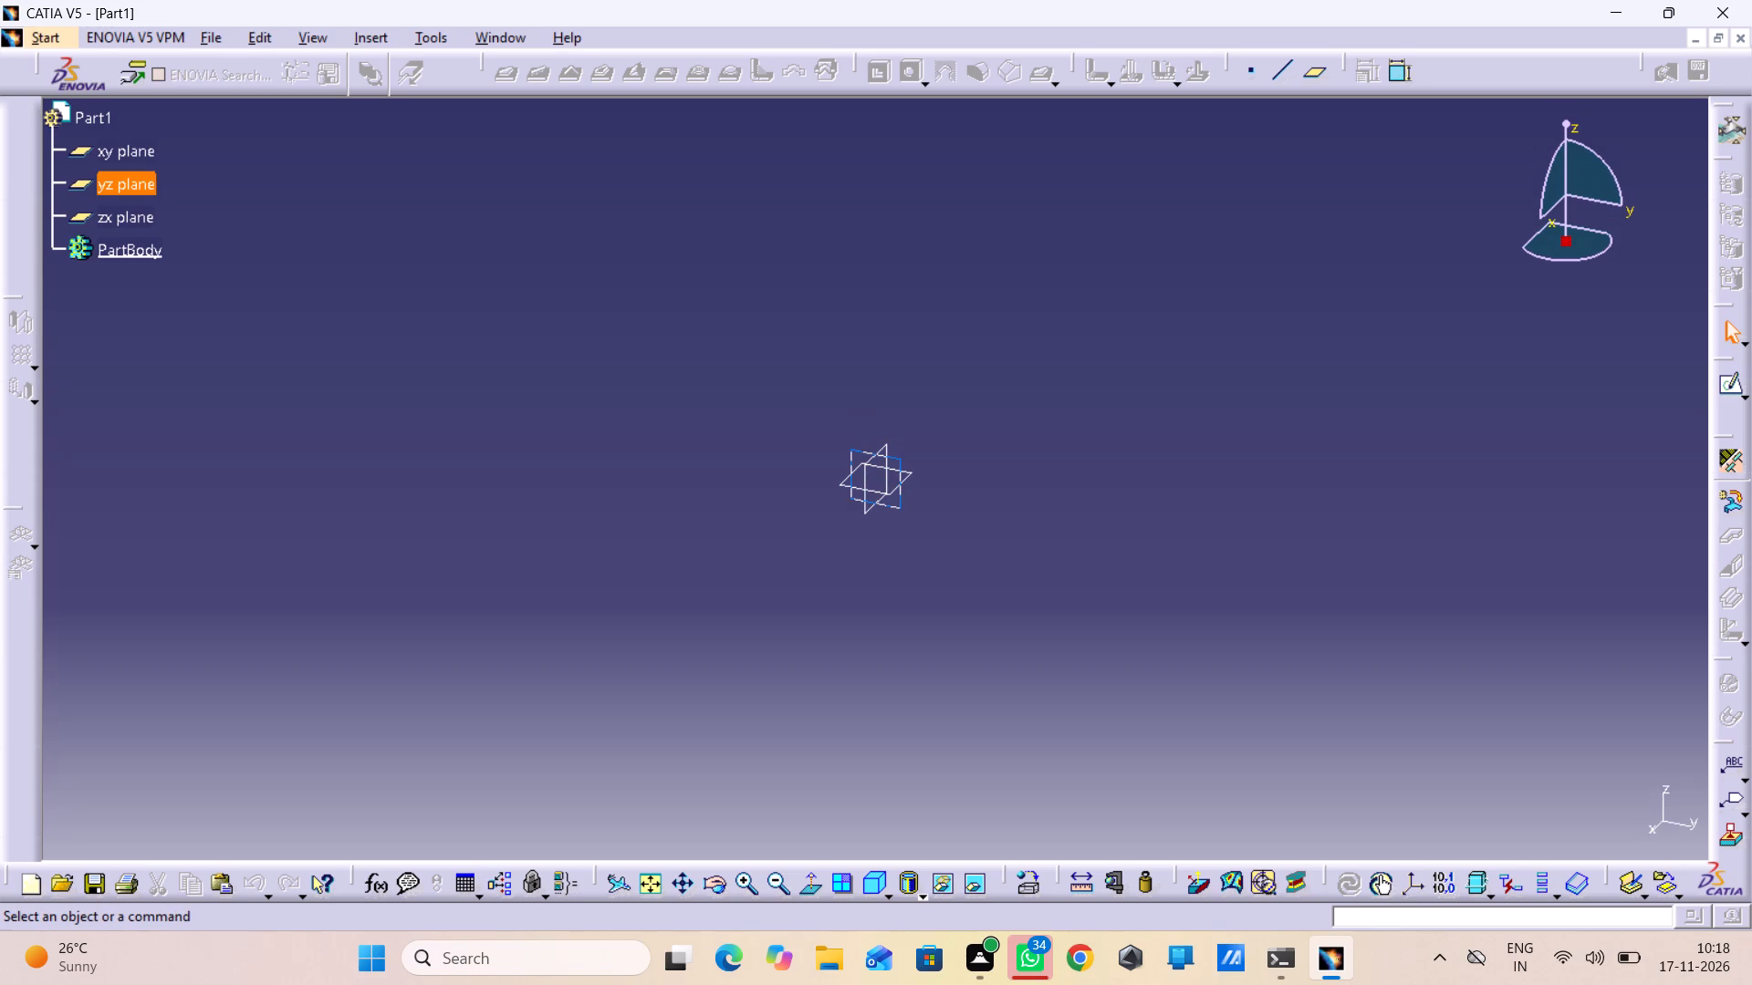
pyautogui.click(1740, 382)
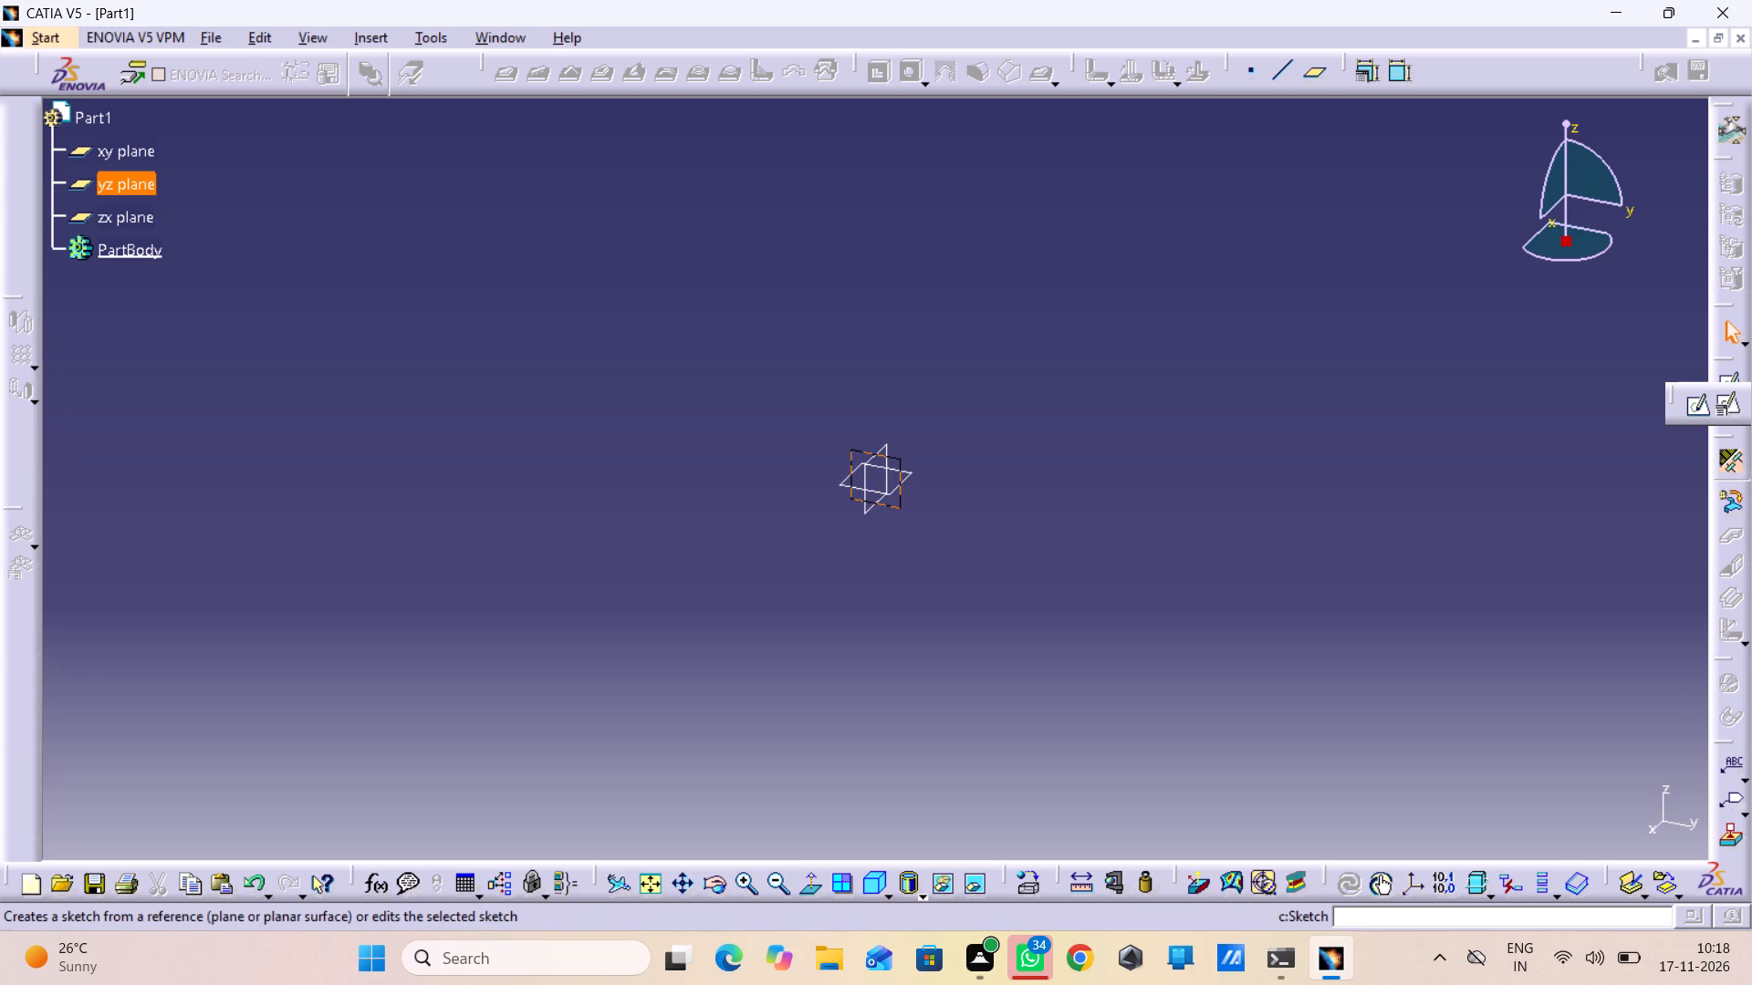
pyautogui.click(1695, 402)
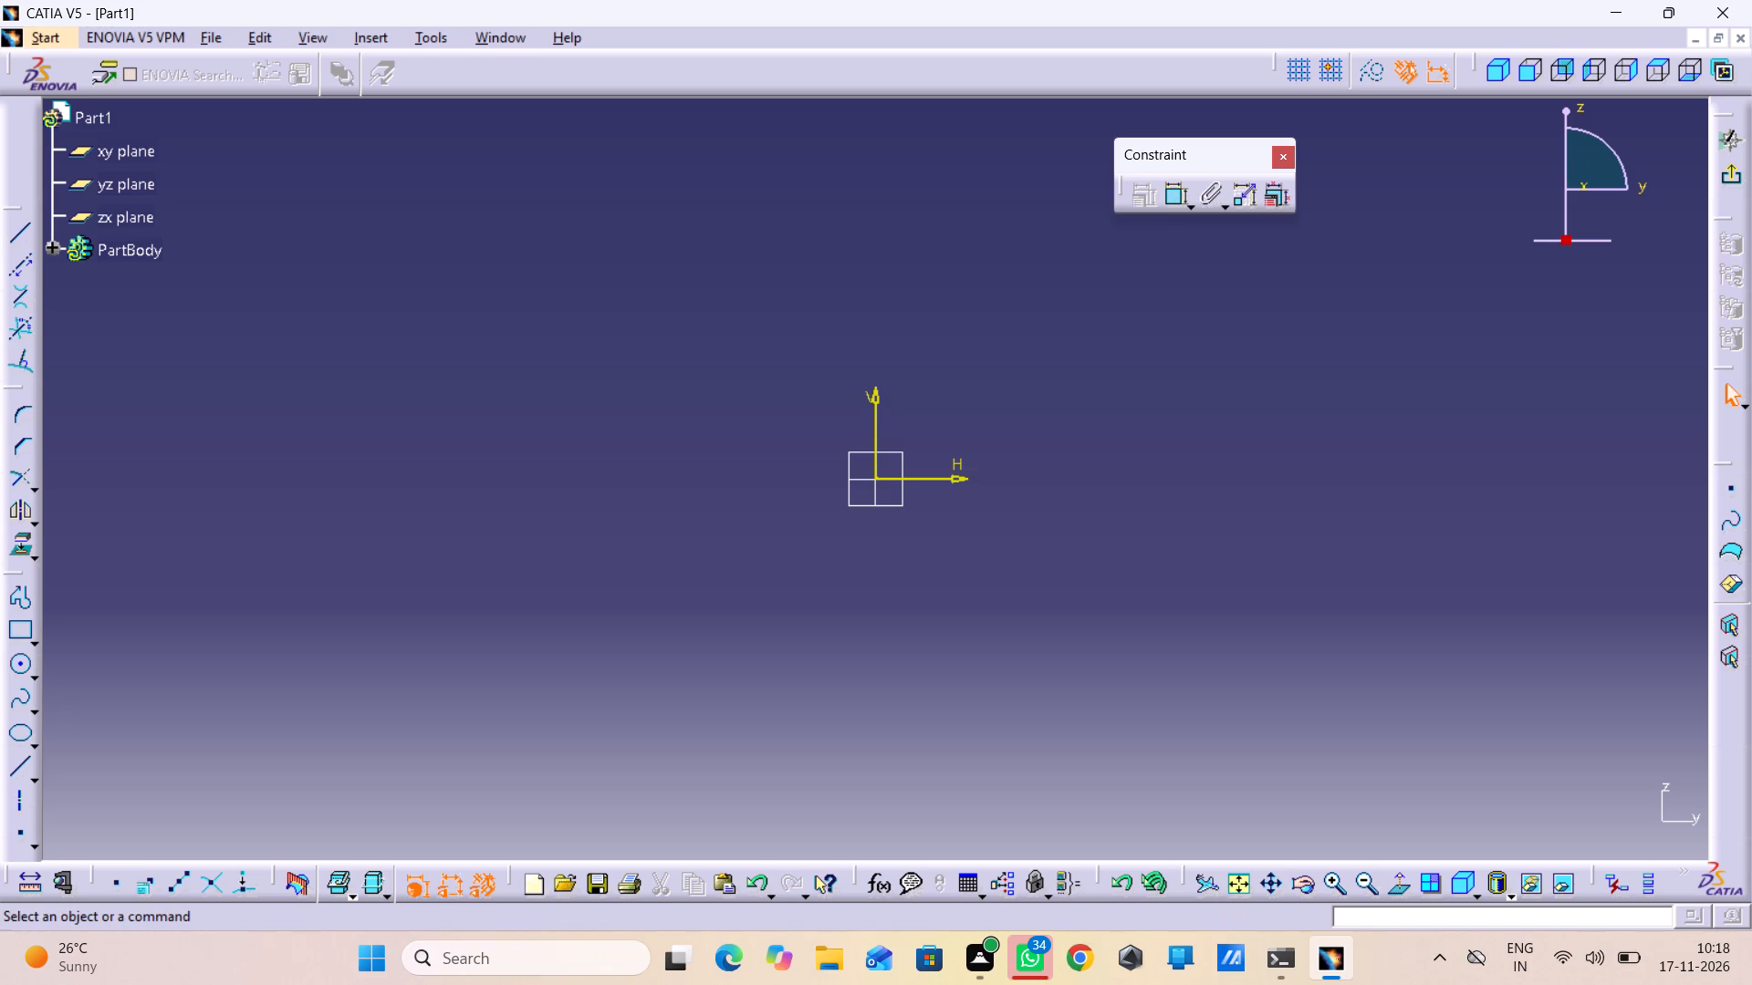
pyautogui.click(32, 638)
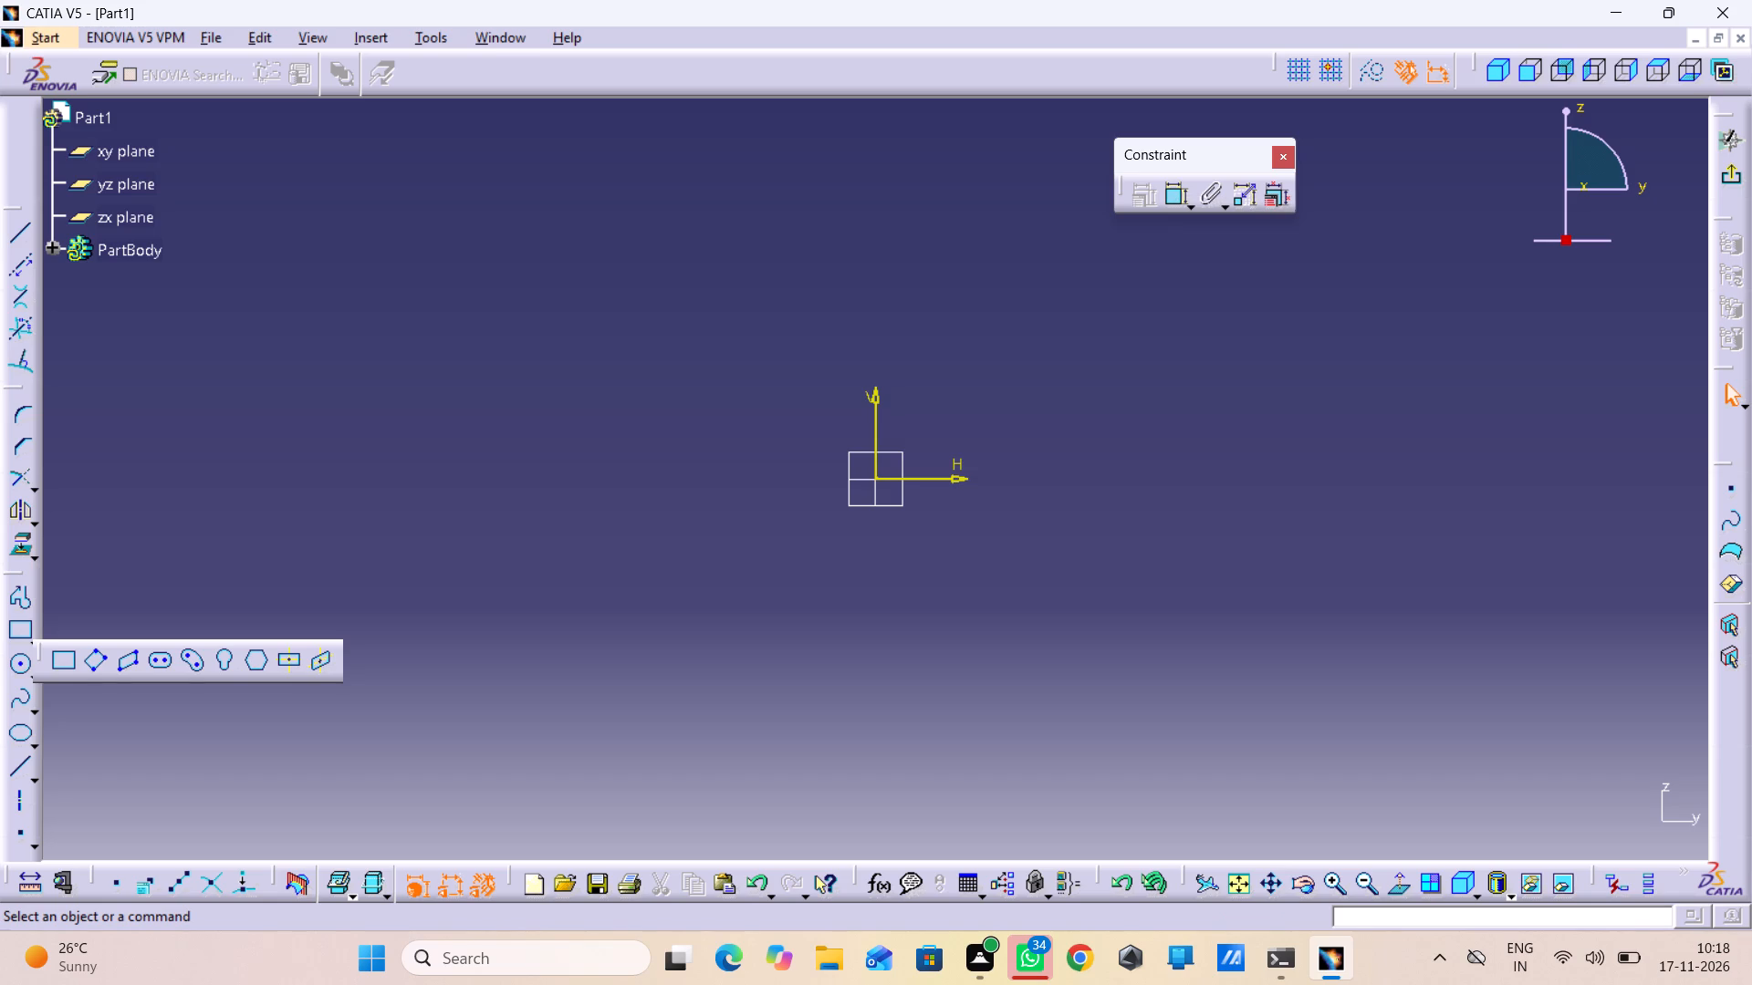
pyautogui.click(288, 656)
pyautogui.click(875, 485)
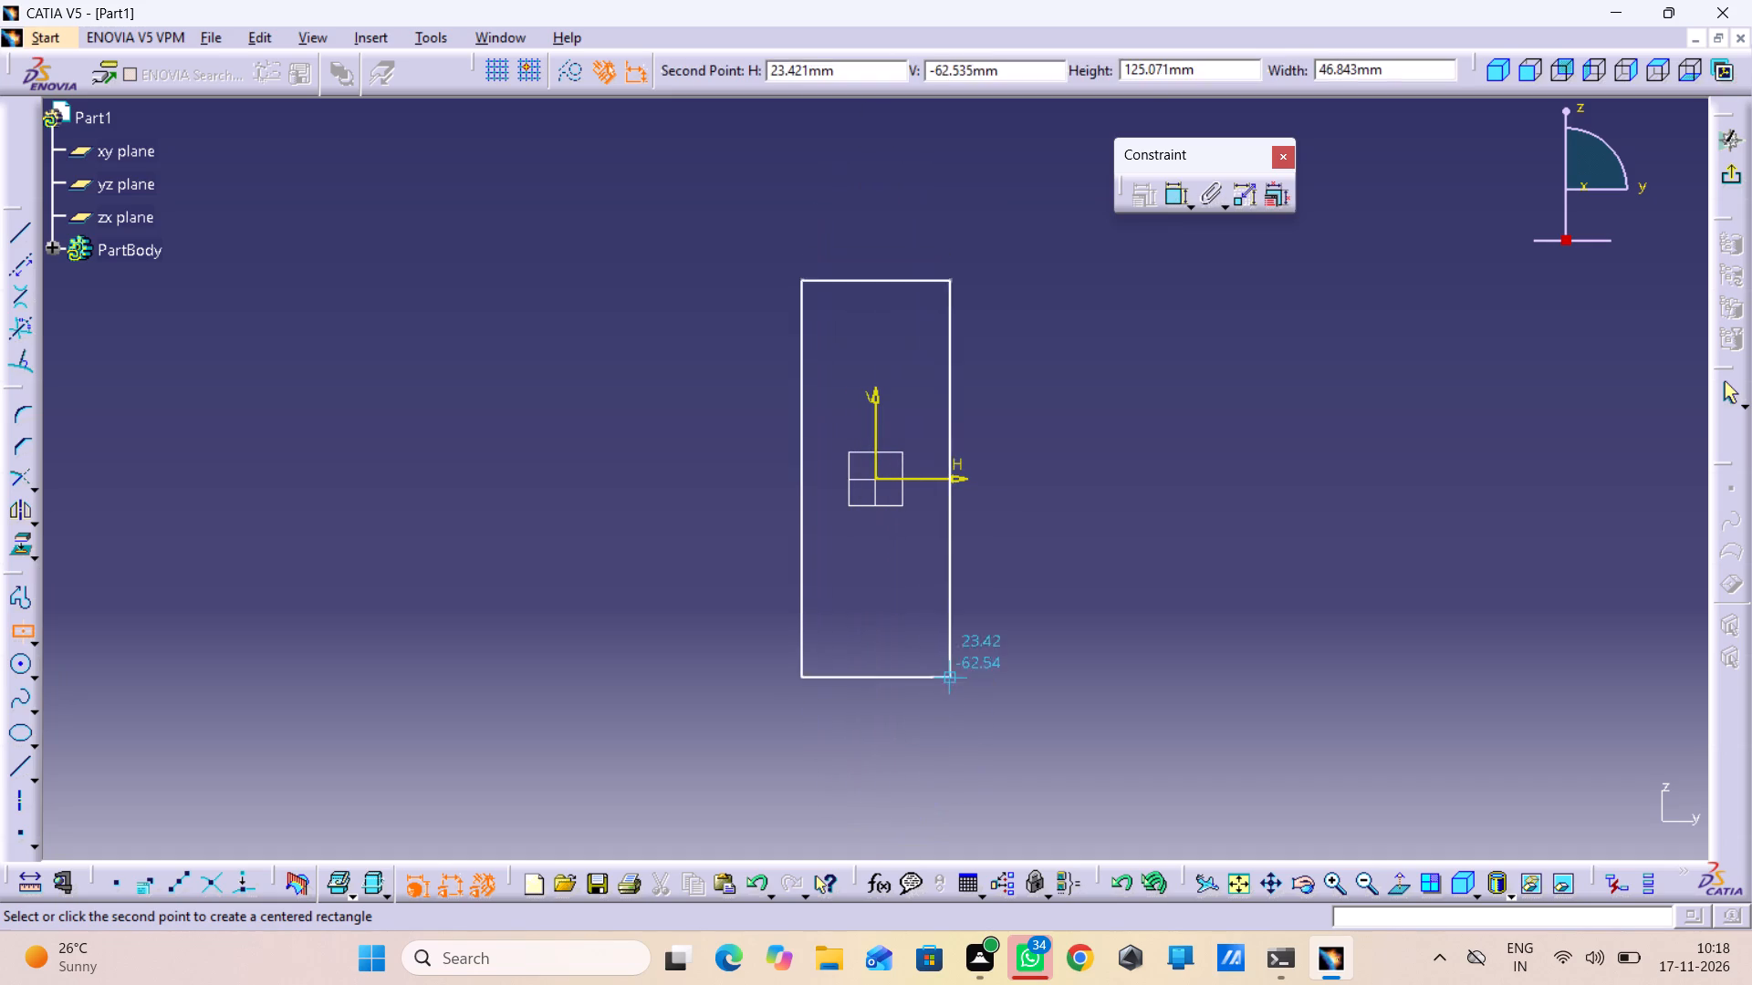
pyautogui.click(957, 627)
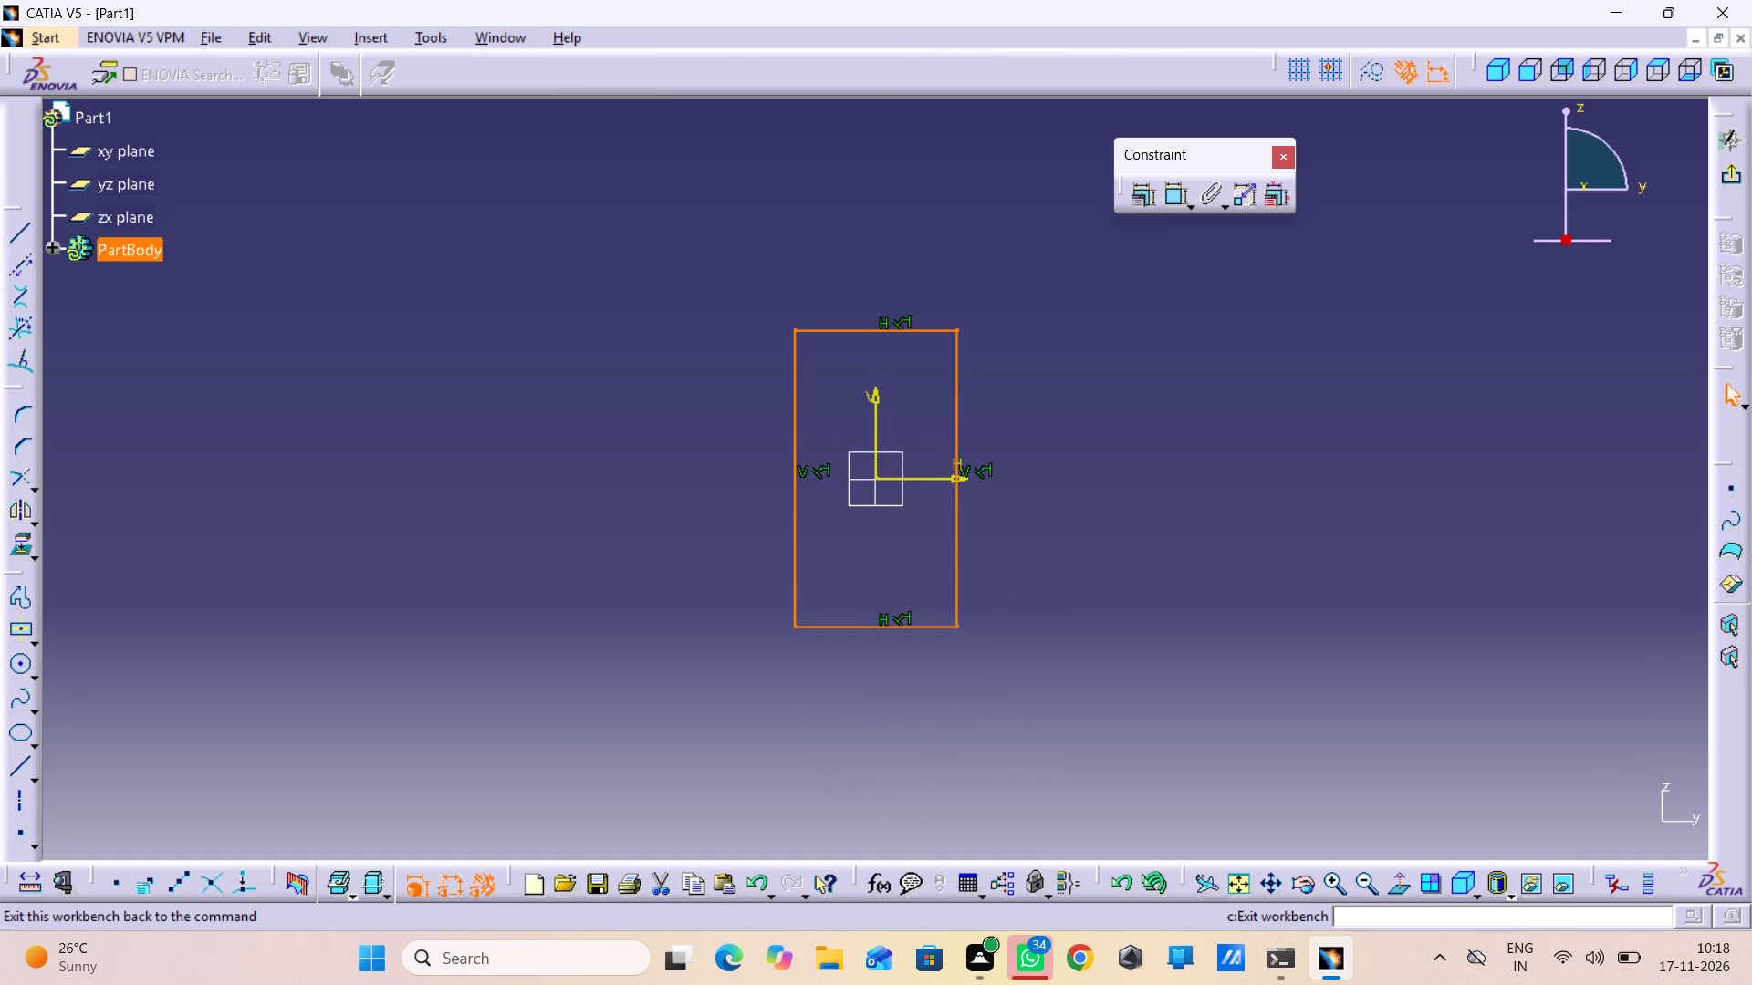
pyautogui.click(1065, 402)
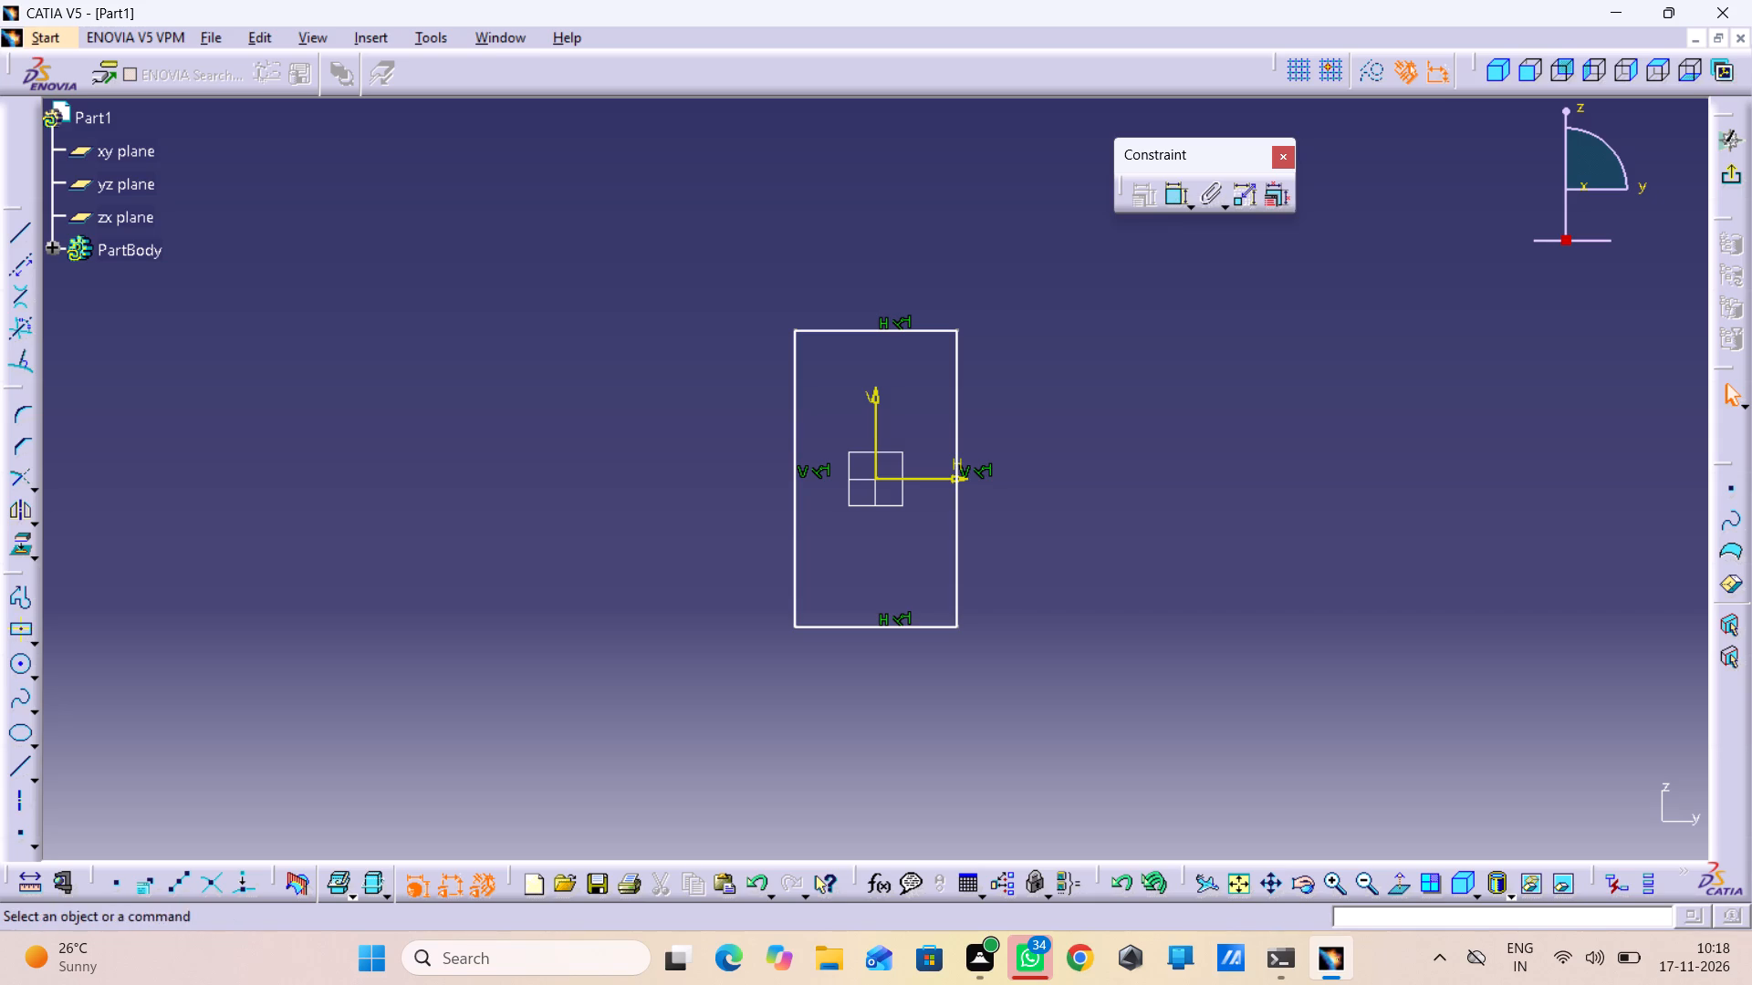
# Dimension the rectangle's width above its upper edge and its height beside its right-hand edge.
pyautogui.doubleClick(1175, 192)
pyautogui.click(835, 328)
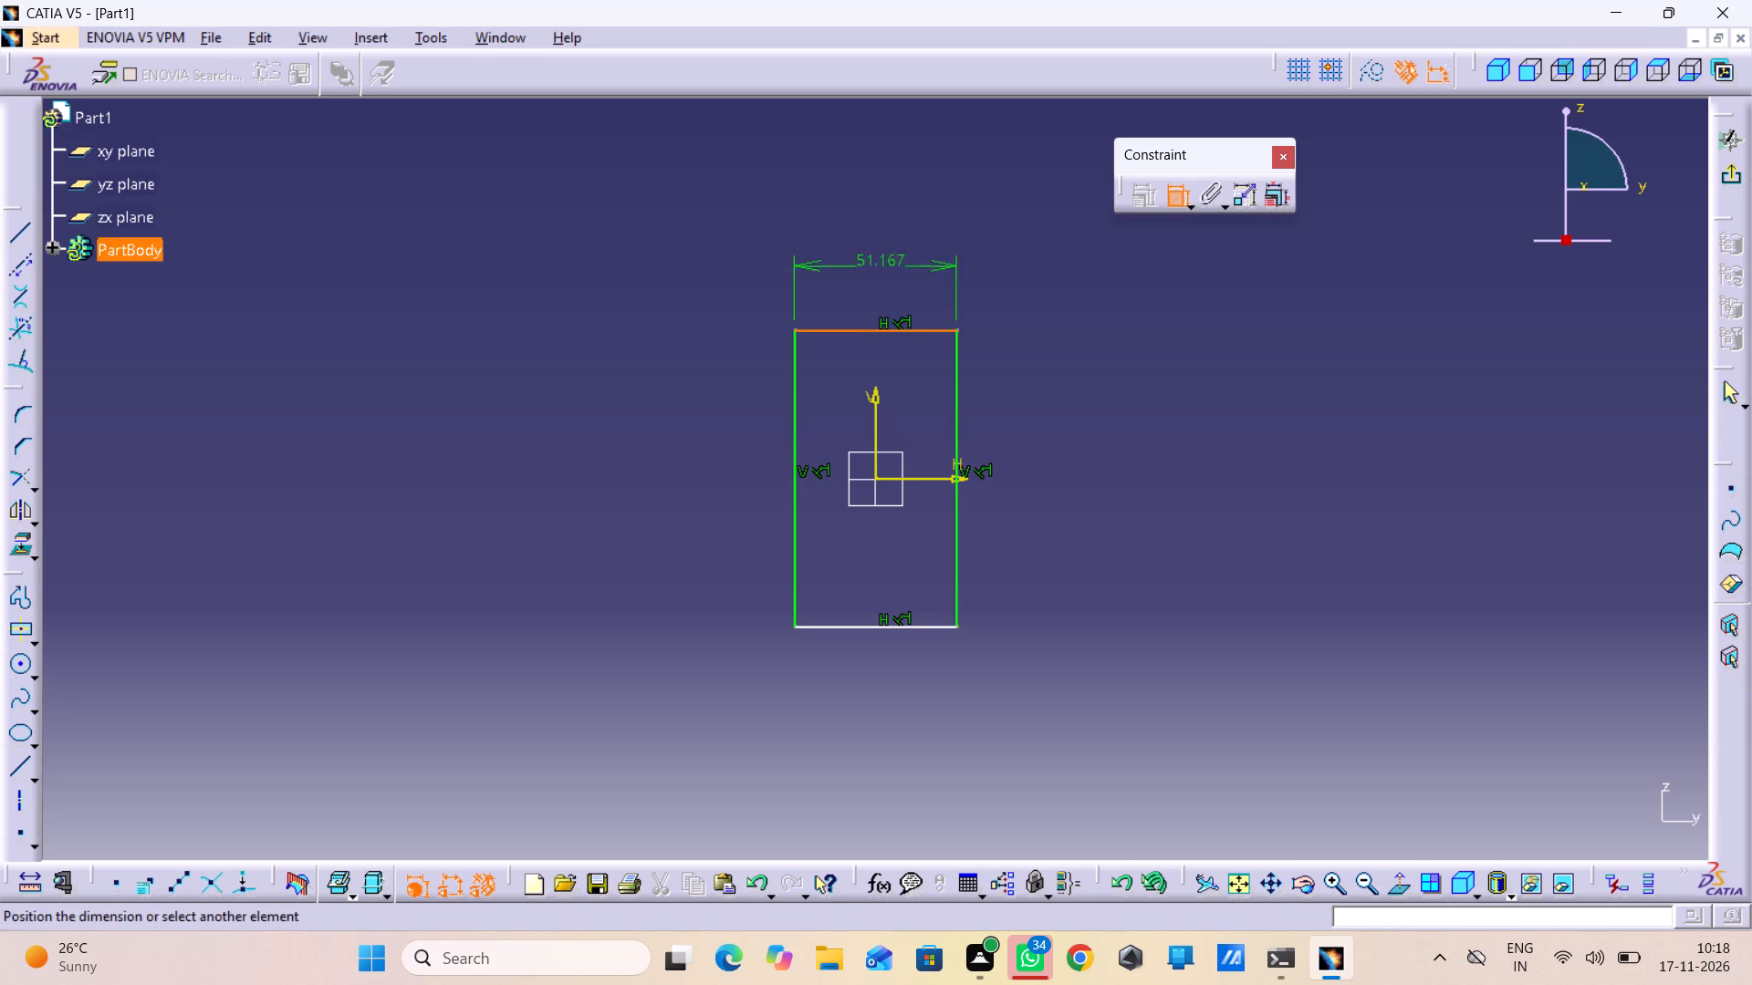
pyautogui.click(881, 250)
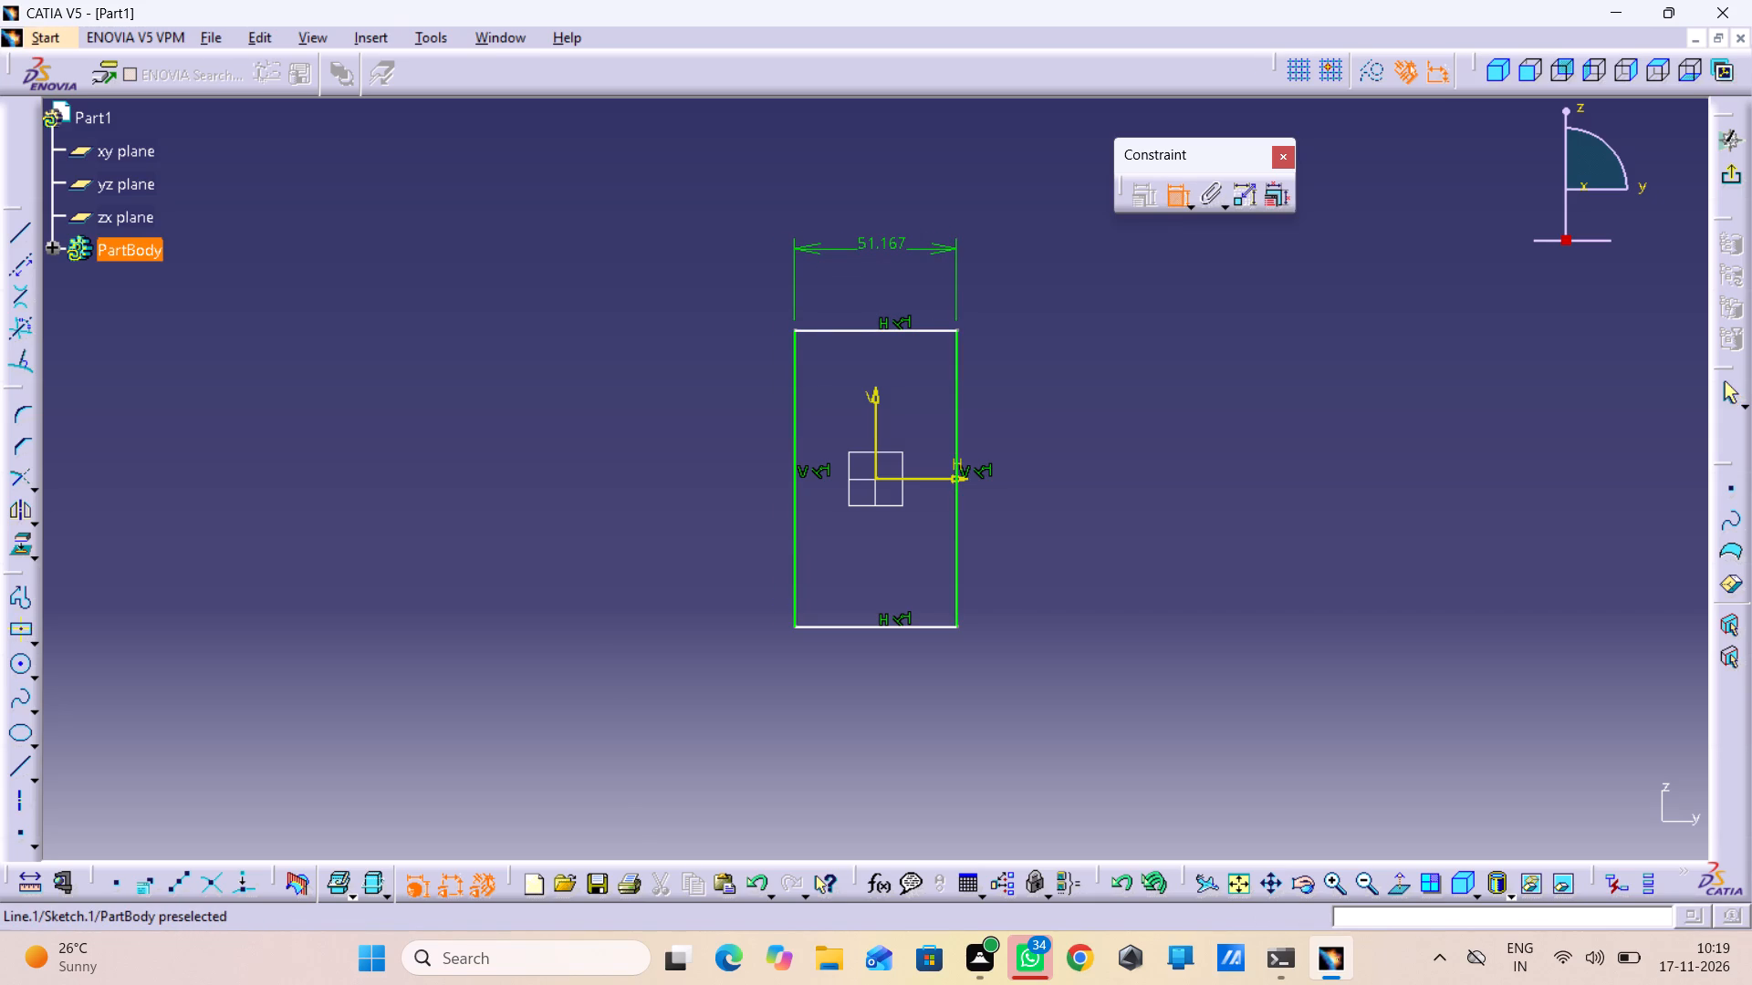
pyautogui.click(962, 374)
pyautogui.click(1009, 410)
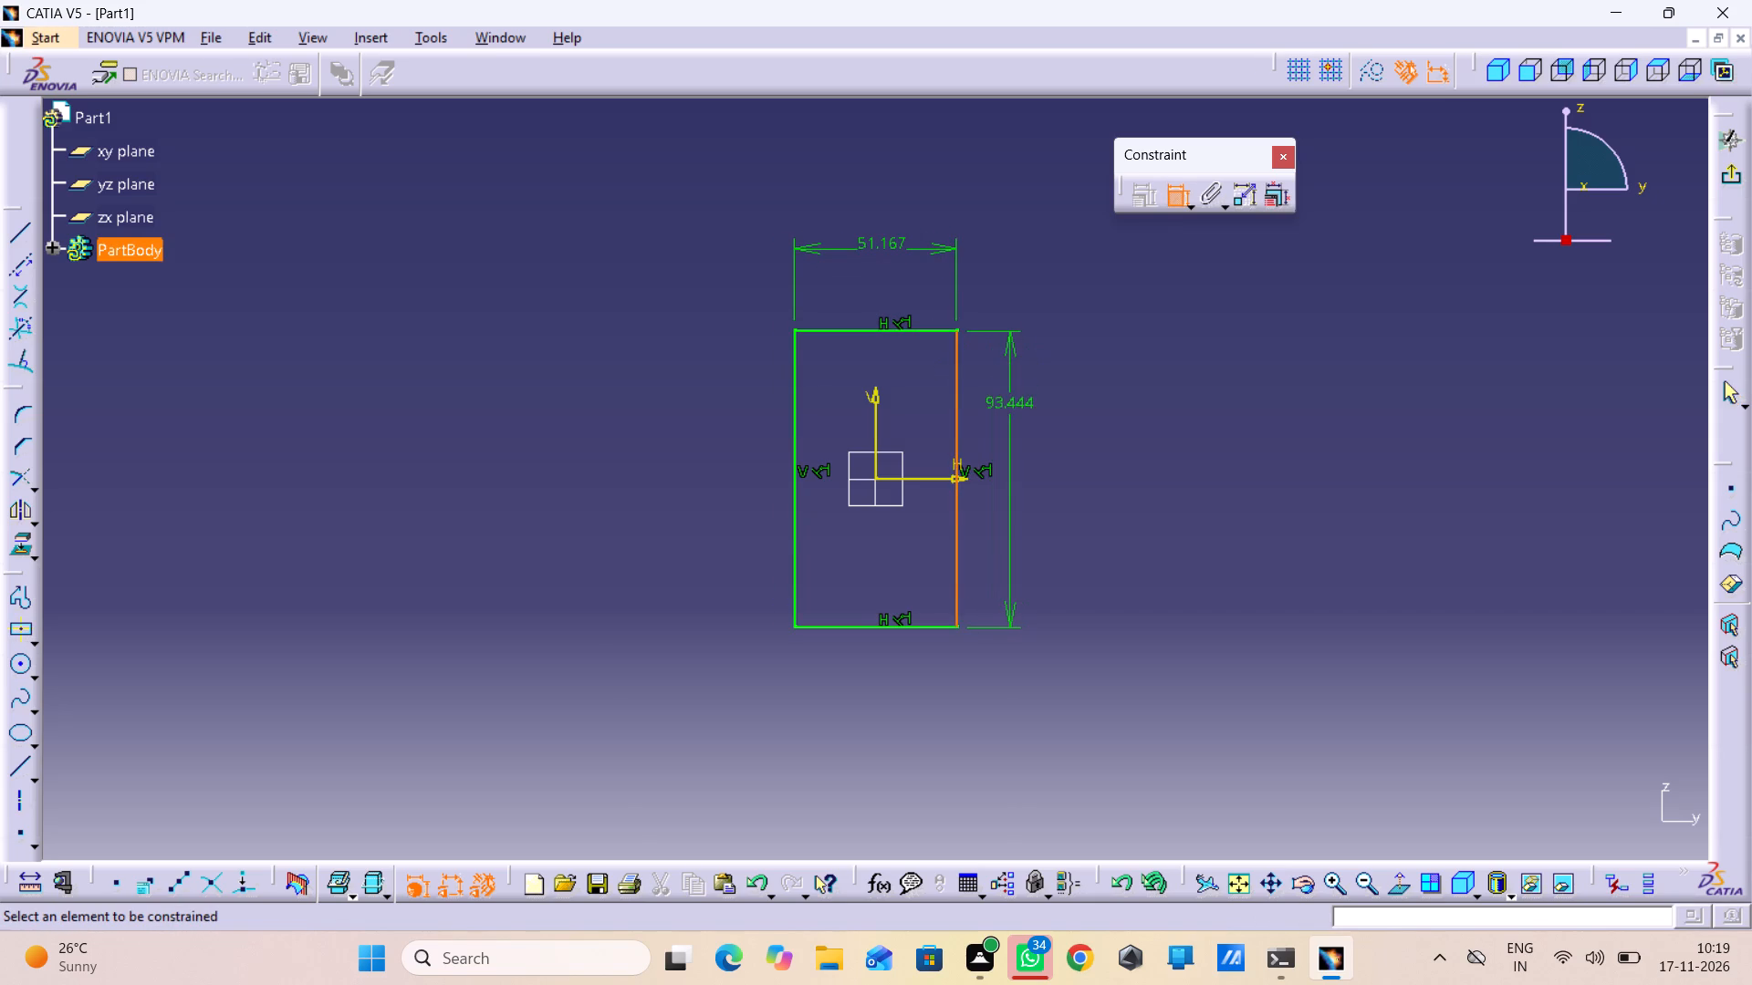
# Set the rectangle's height to 40 mm and its width to 15 mm, and exit the sketch.
pyautogui.click(1009, 398)
pyautogui.click(1009, 398)
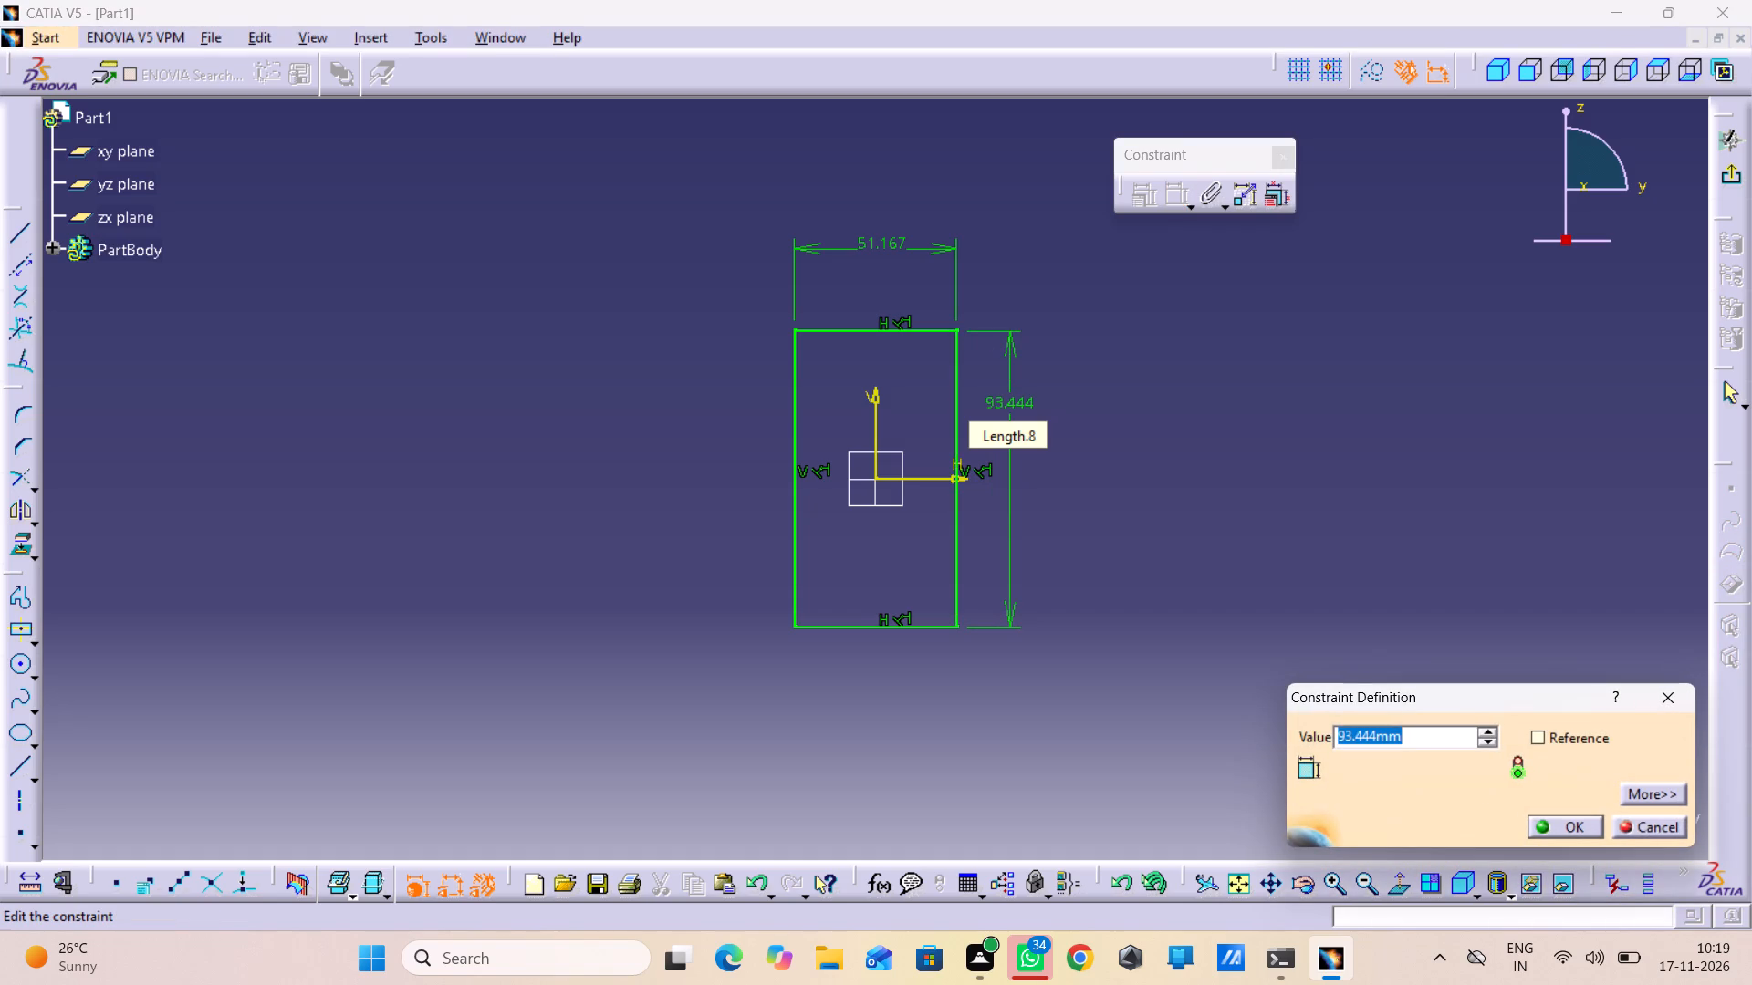
pyautogui.write('40')
pyautogui.press('Return')
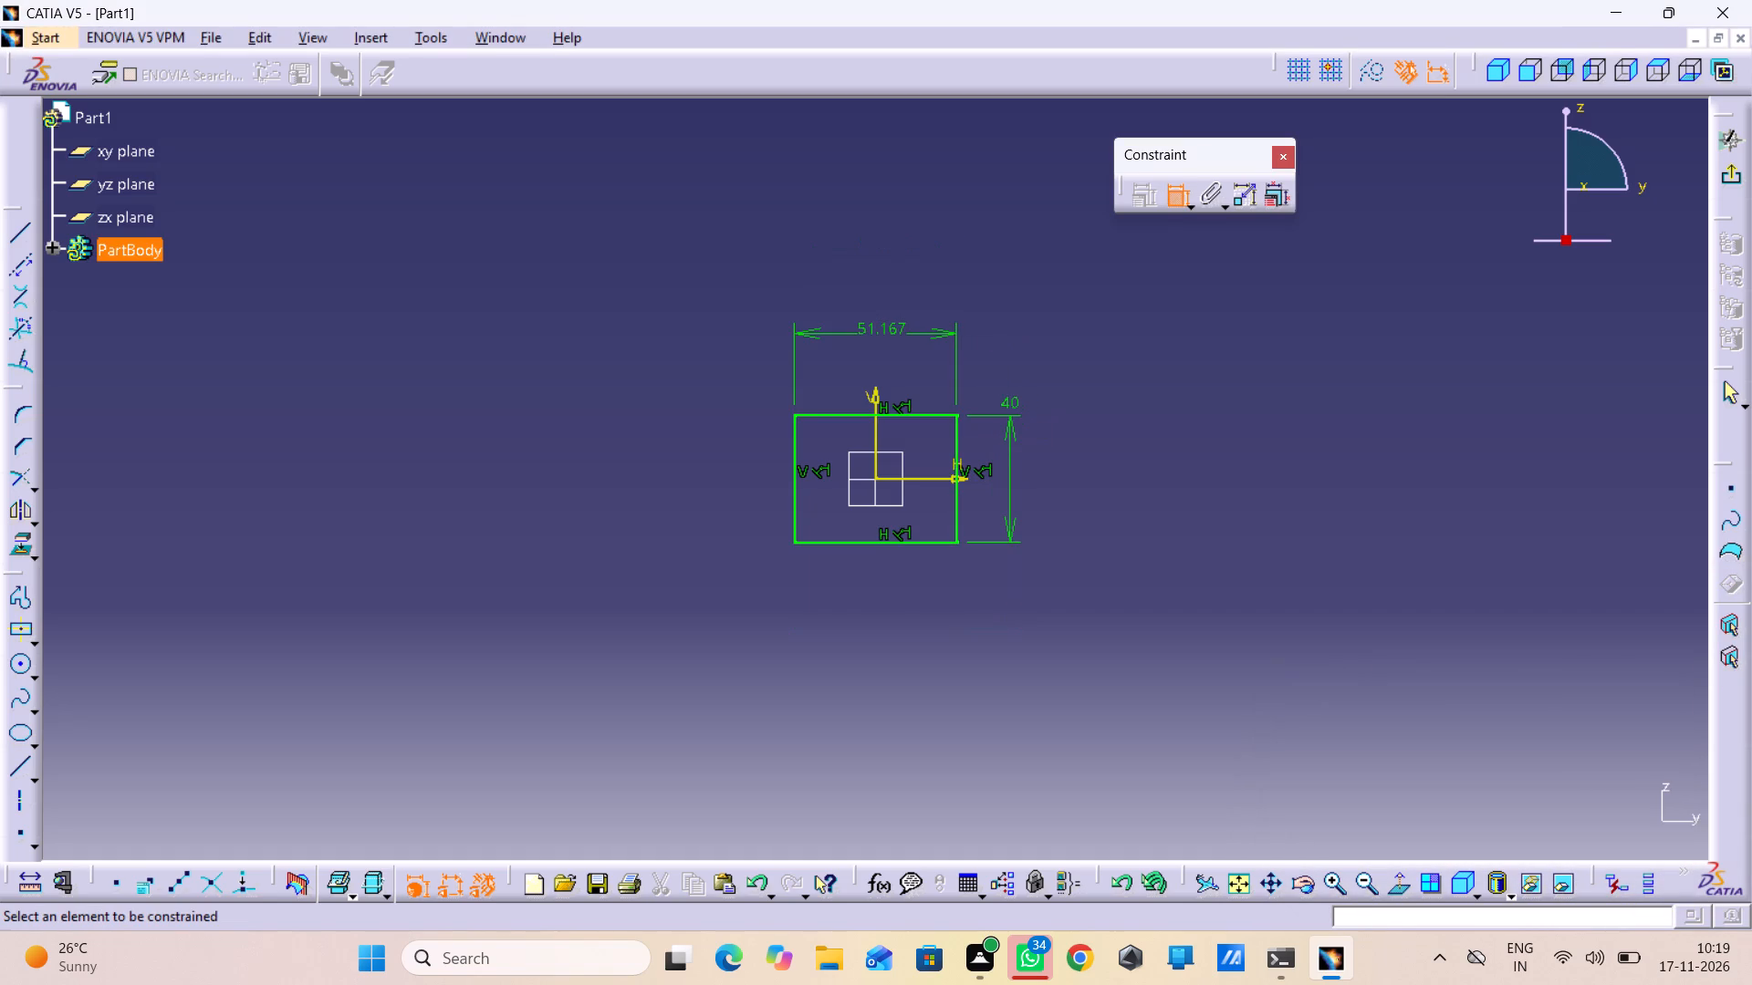
pyautogui.click(871, 335)
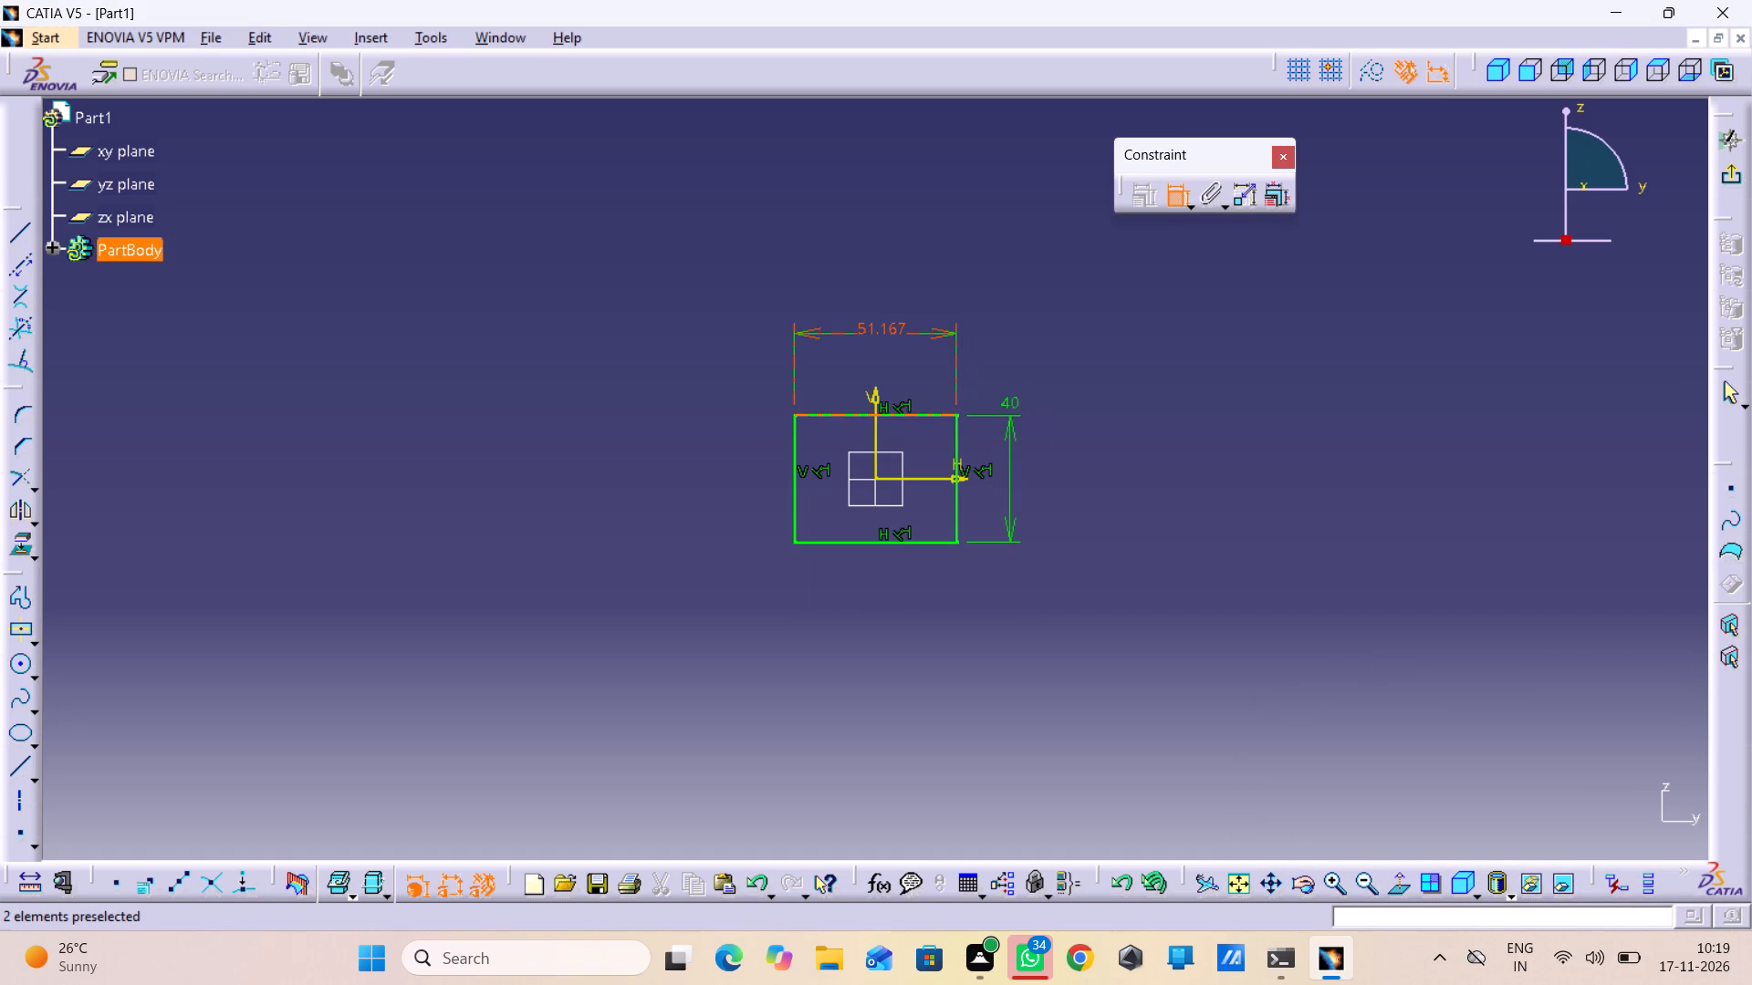
pyautogui.click(884, 323)
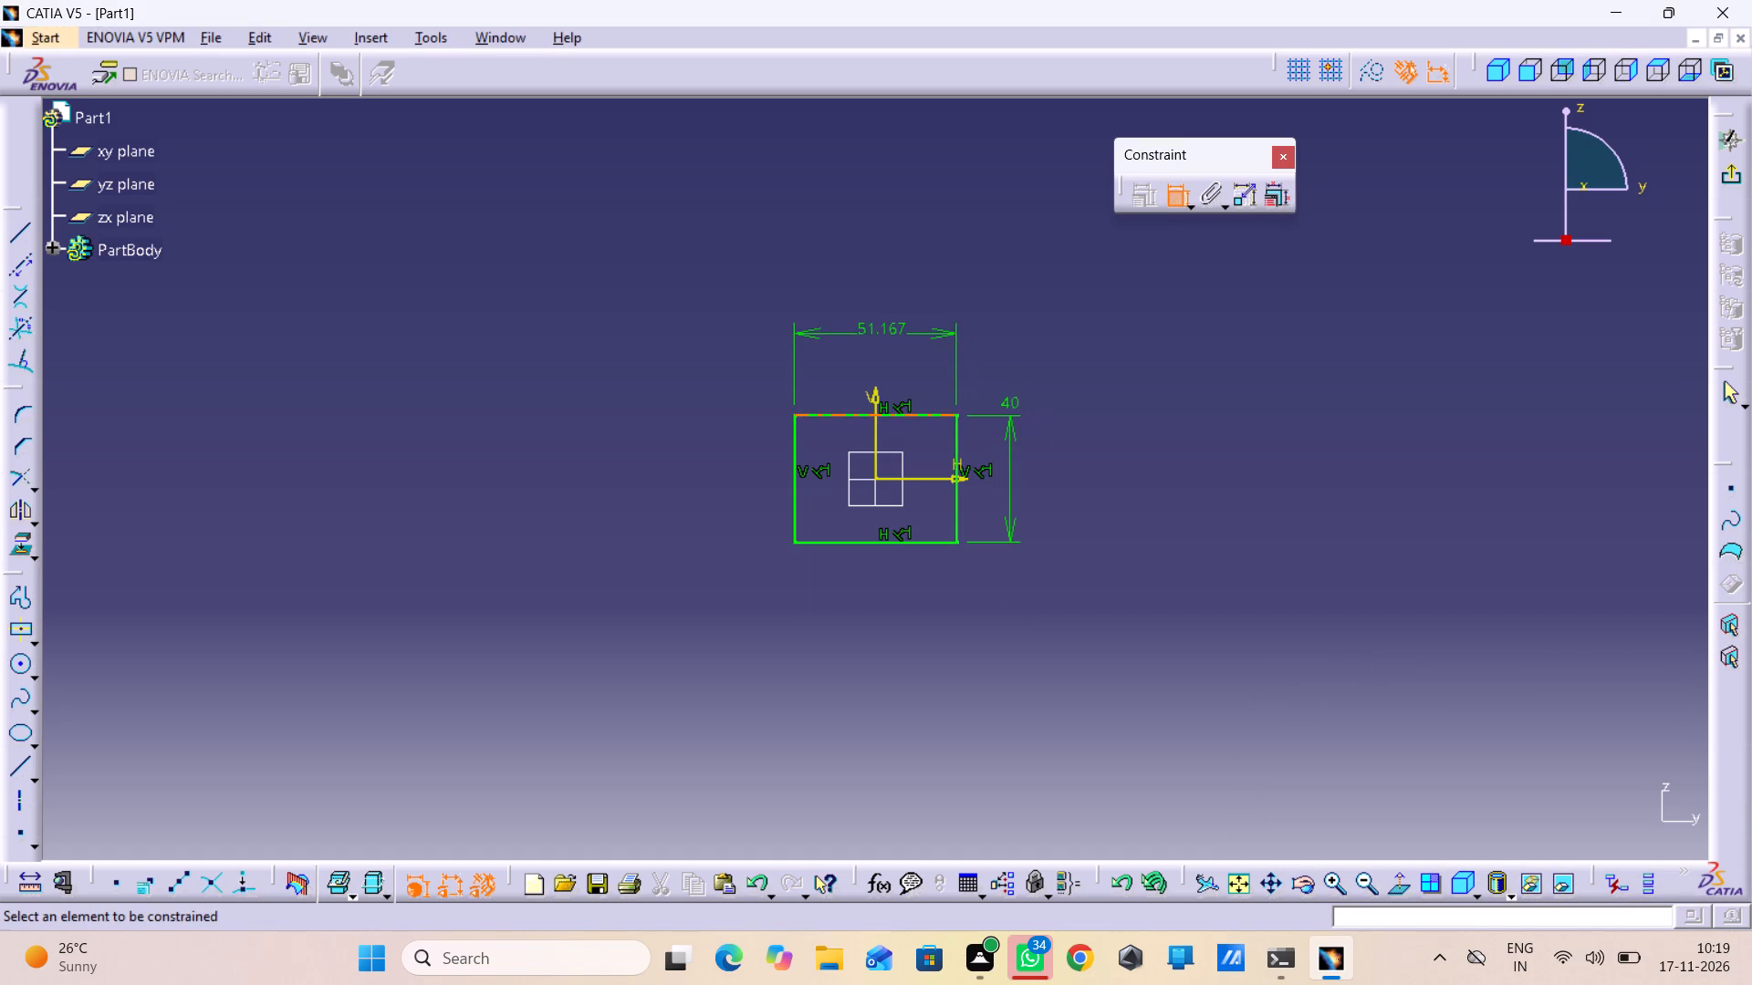
pyautogui.doubleClick(884, 323)
pyautogui.write('15')
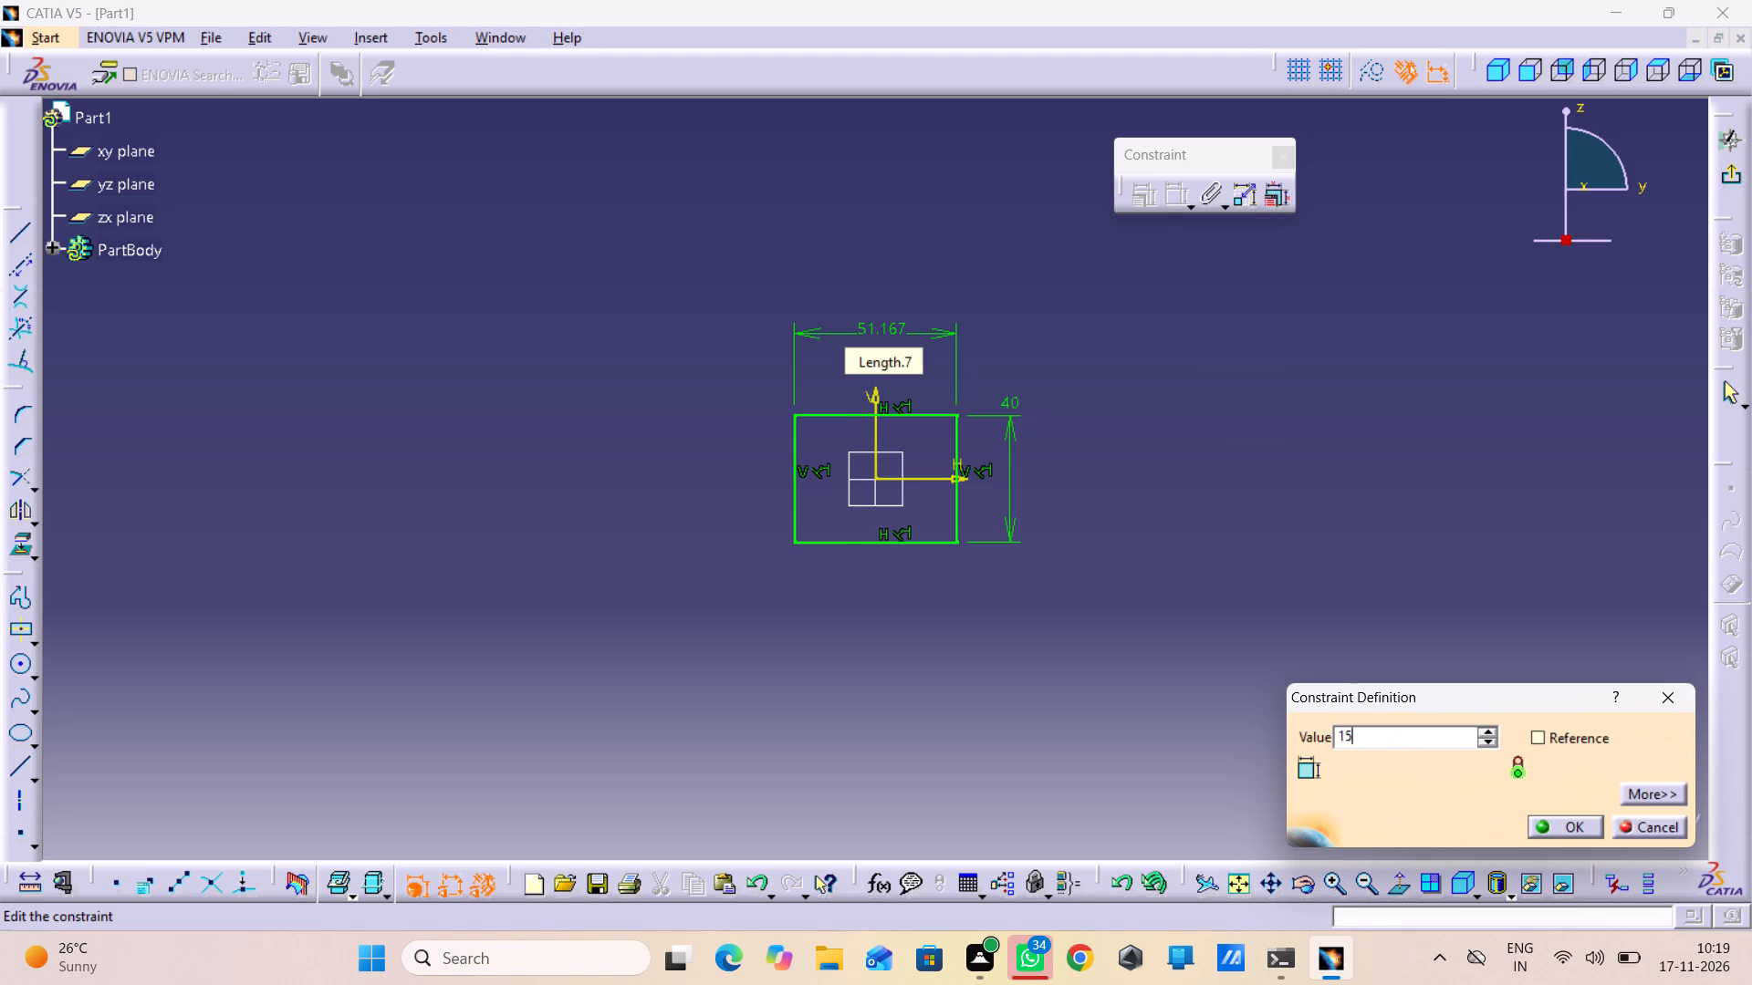
pyautogui.press('Return')
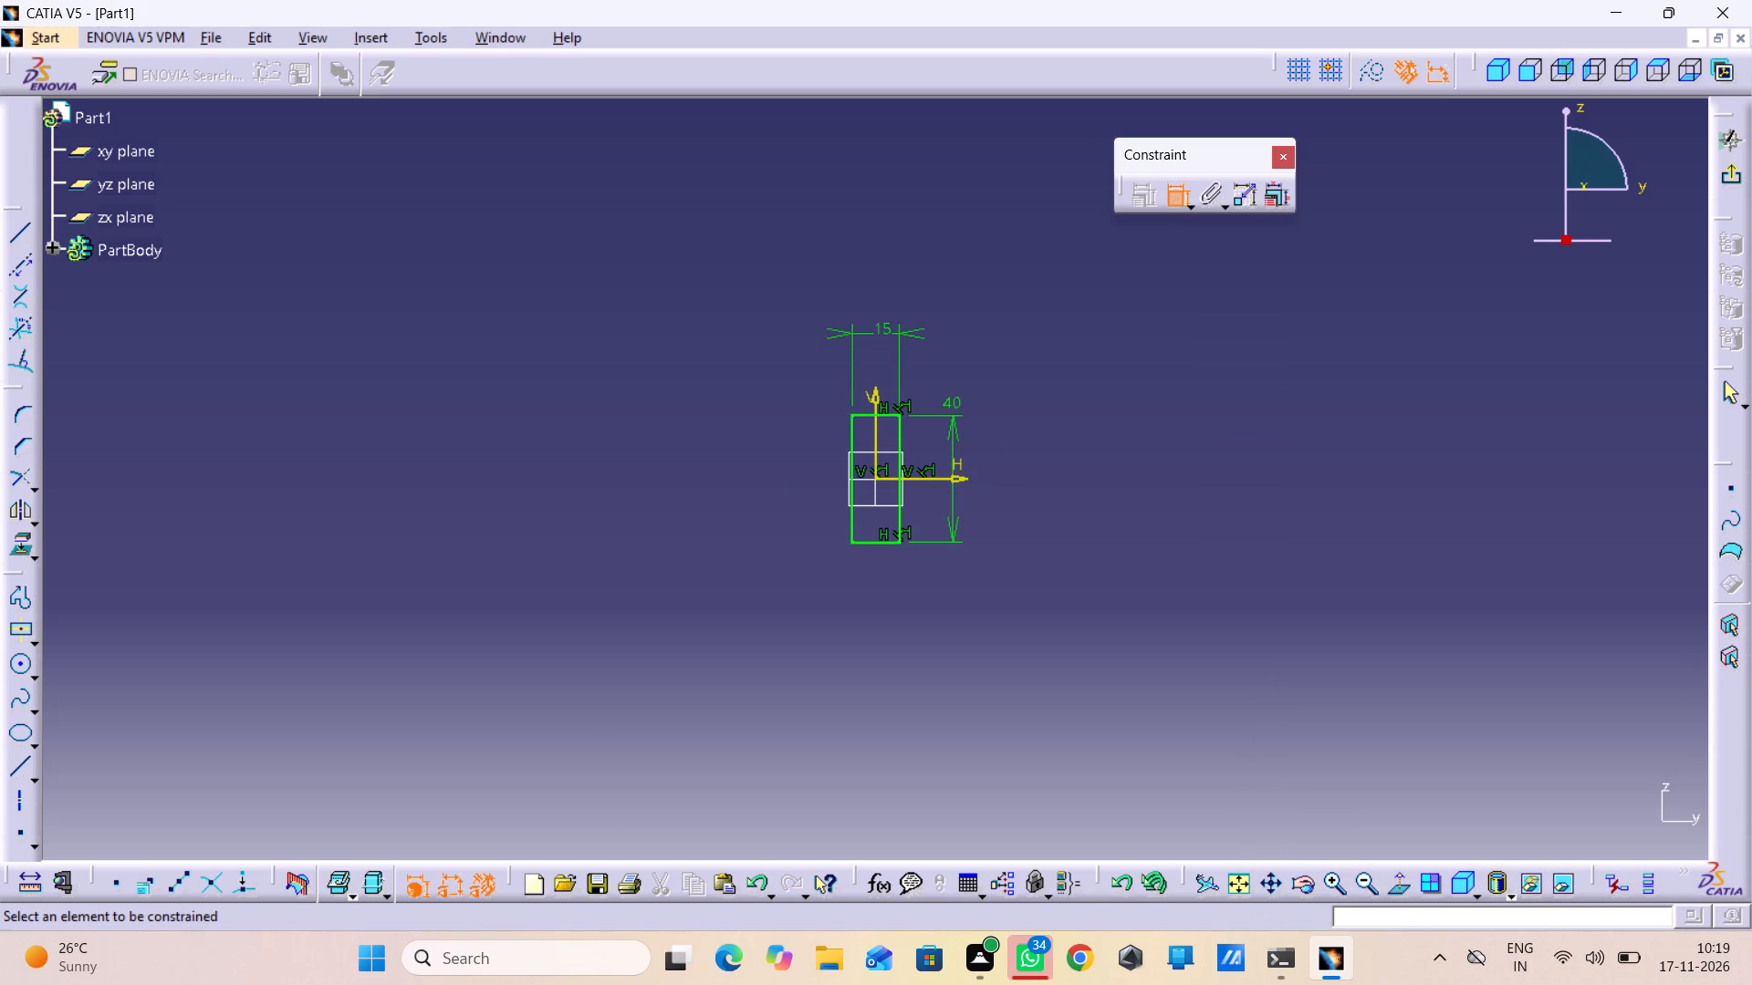
pyautogui.click(1735, 185)
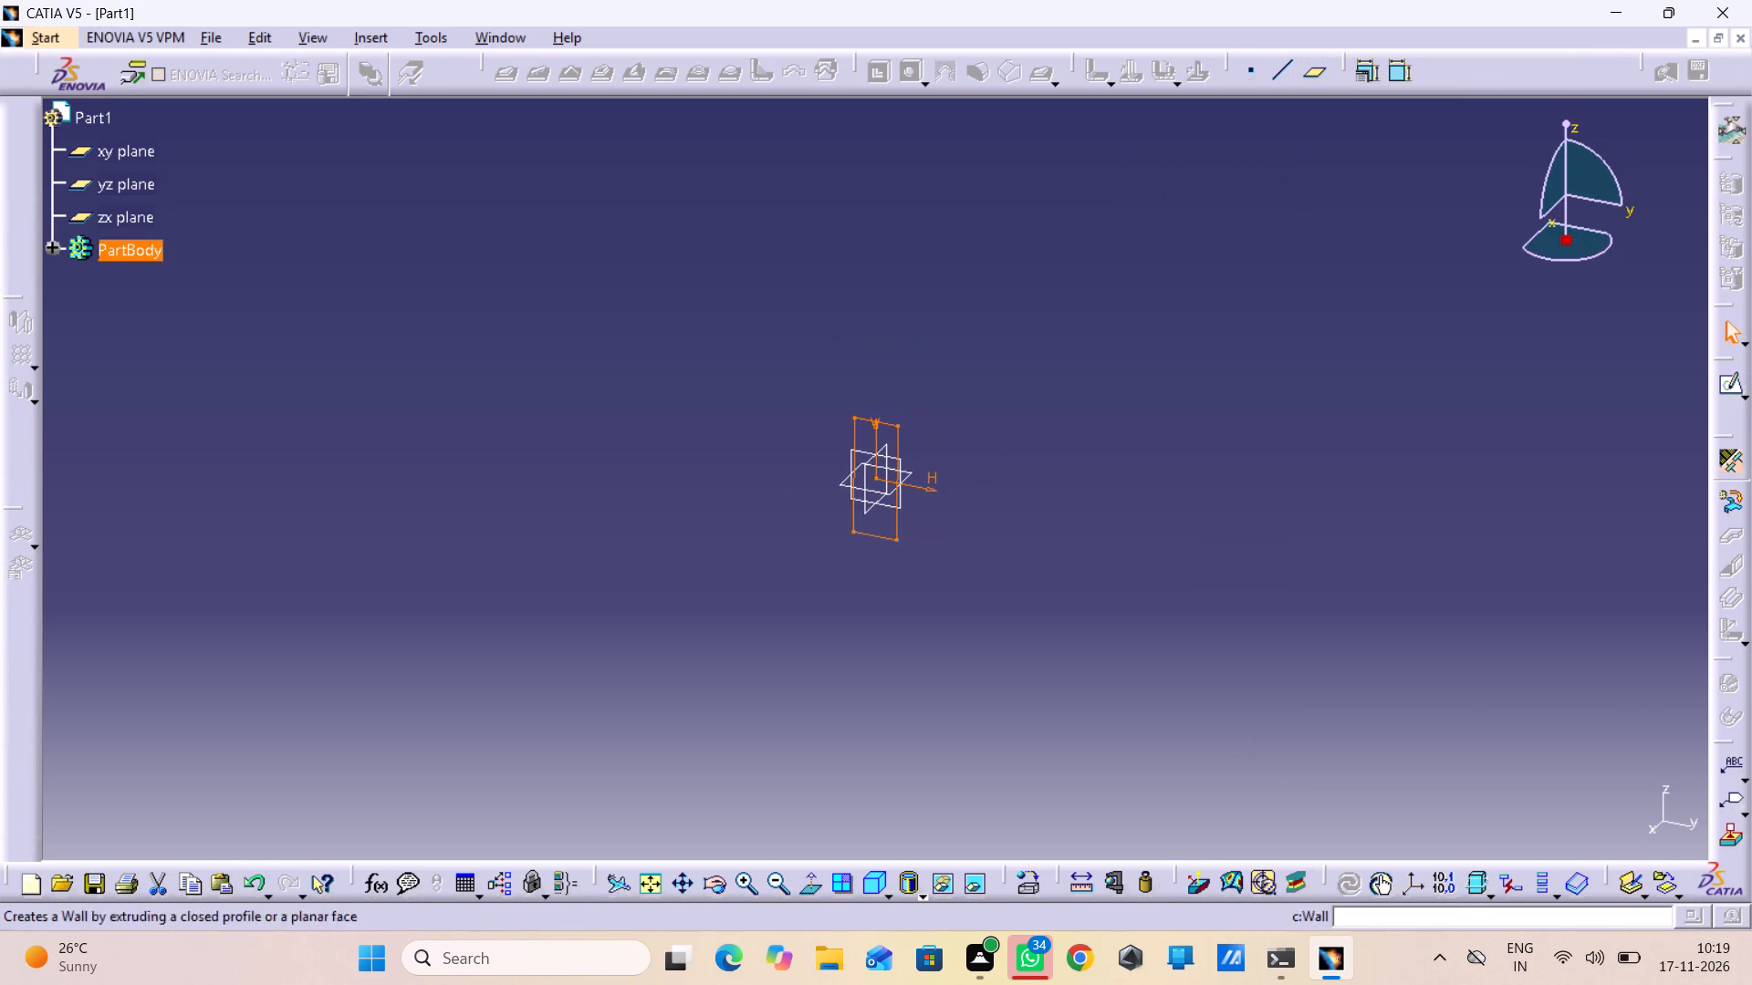
# Open the Sheet Metal Parameters and examine the standards file selection, bend extremity options, bend allowance and general parameters.
pyautogui.click(1729, 457)
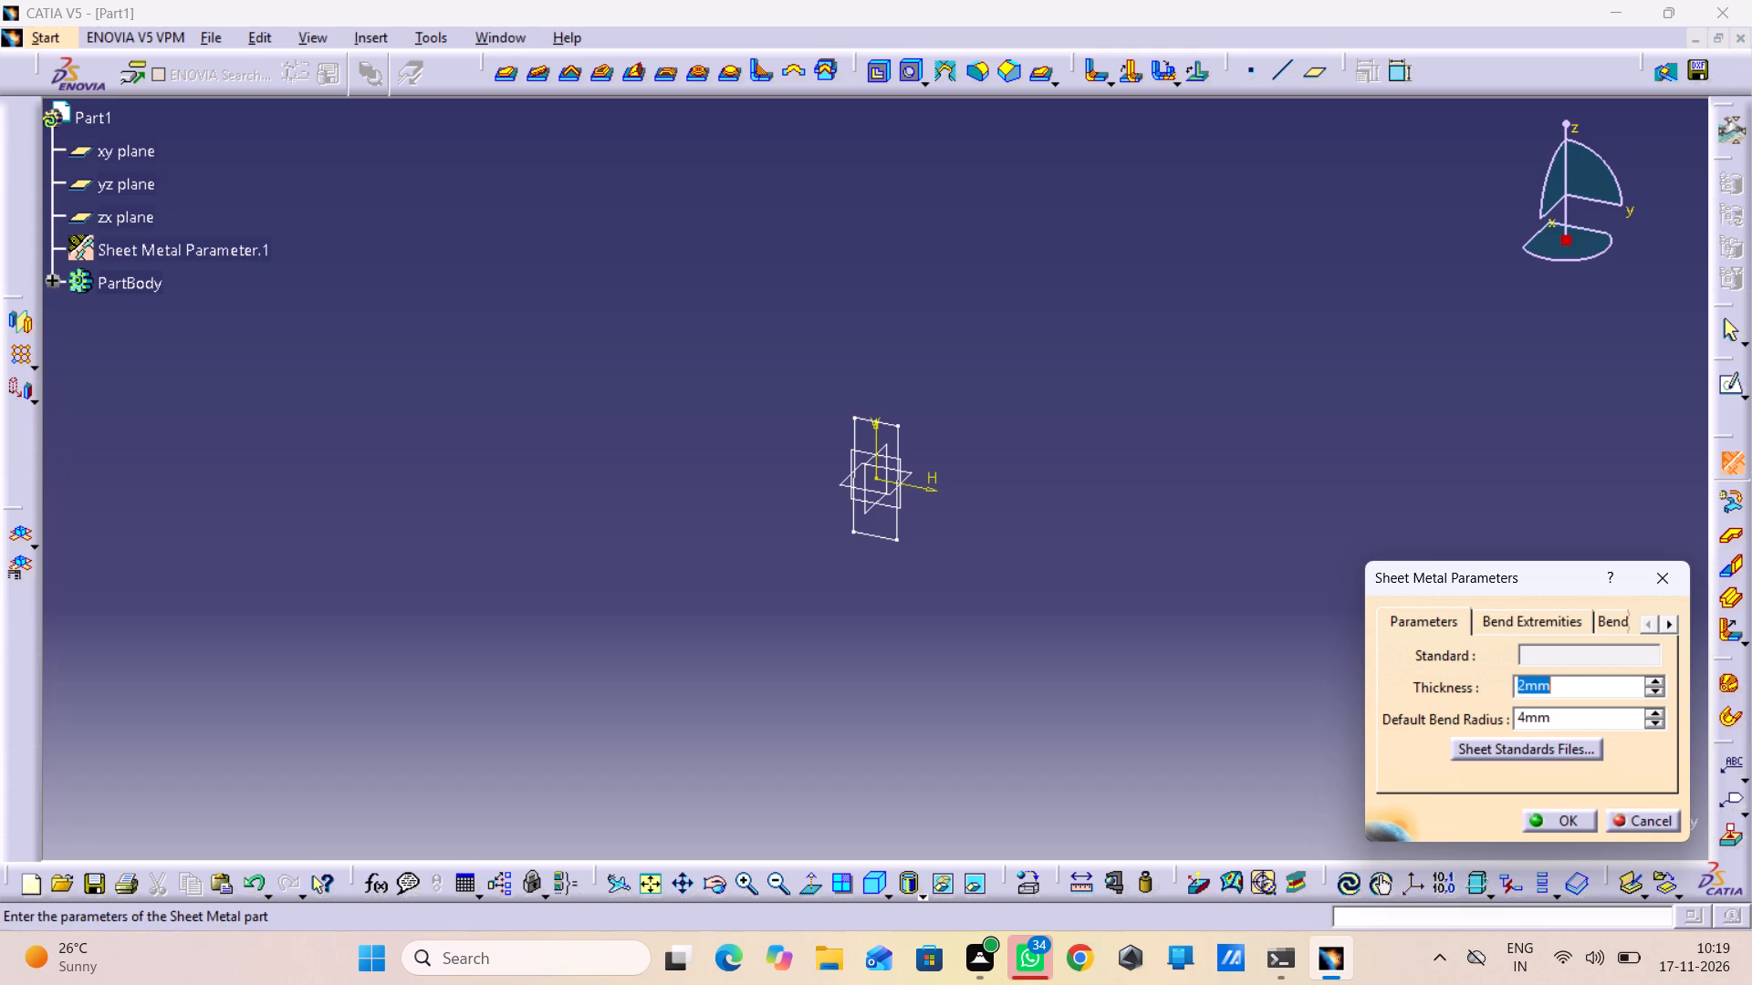
pyautogui.click(1564, 748)
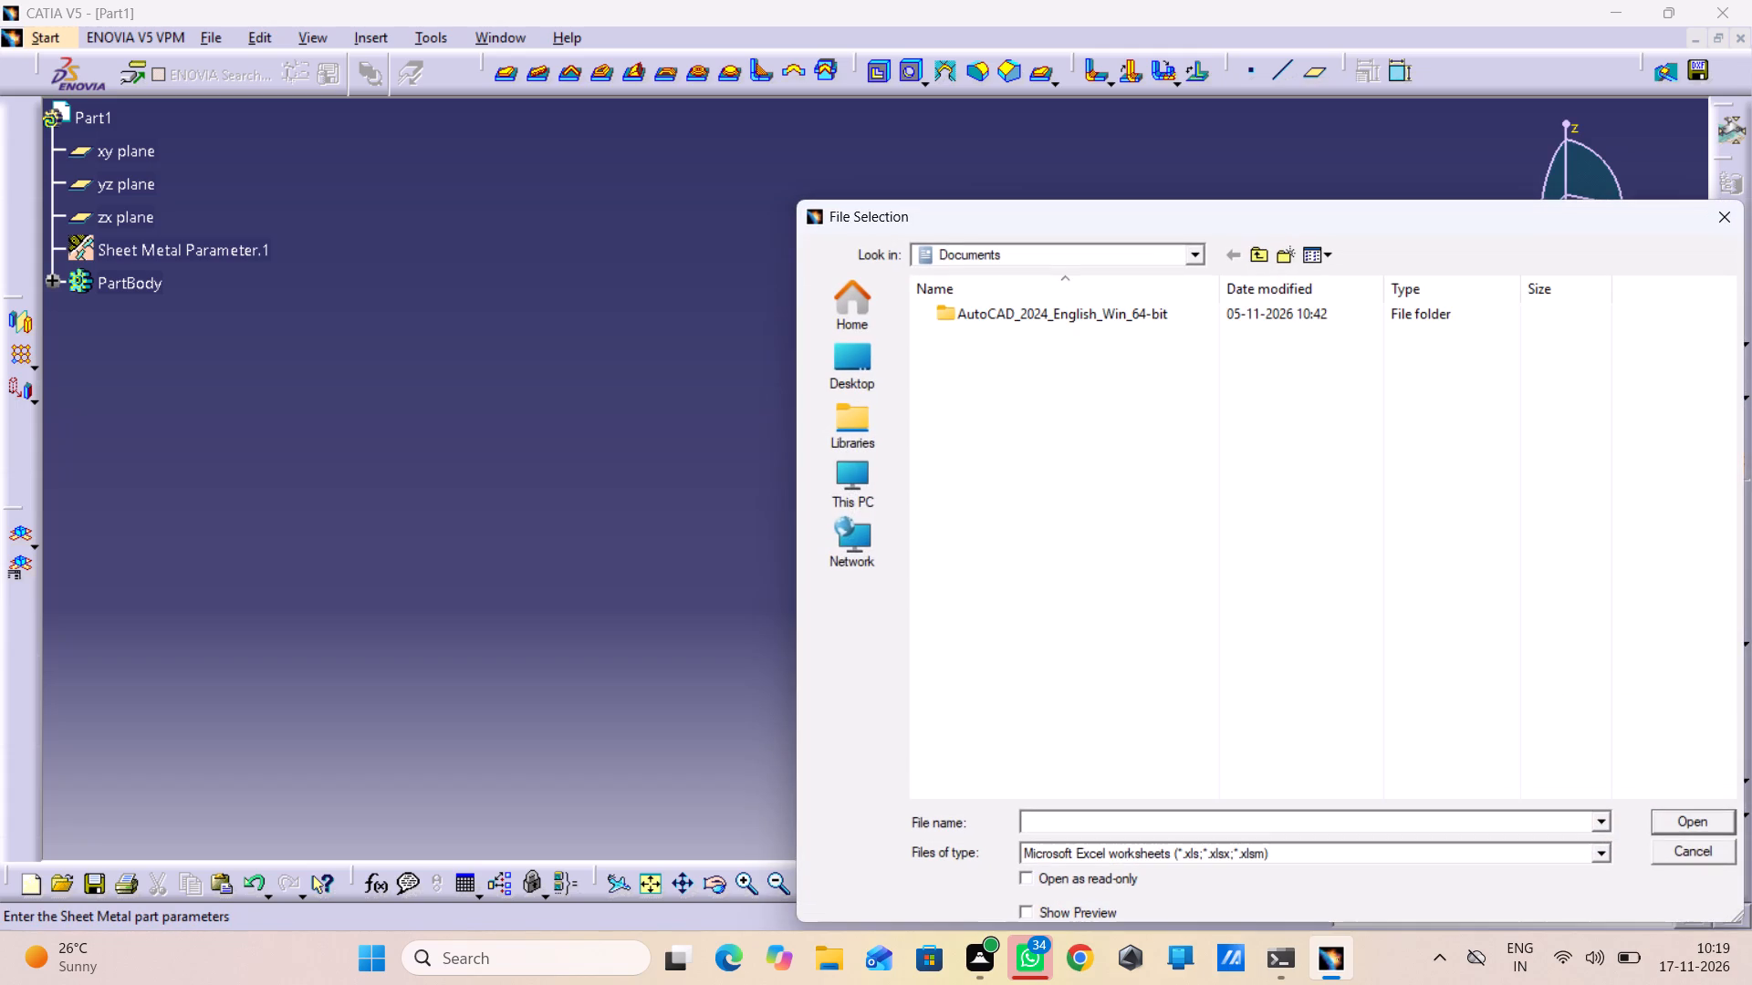
pyautogui.click(1731, 225)
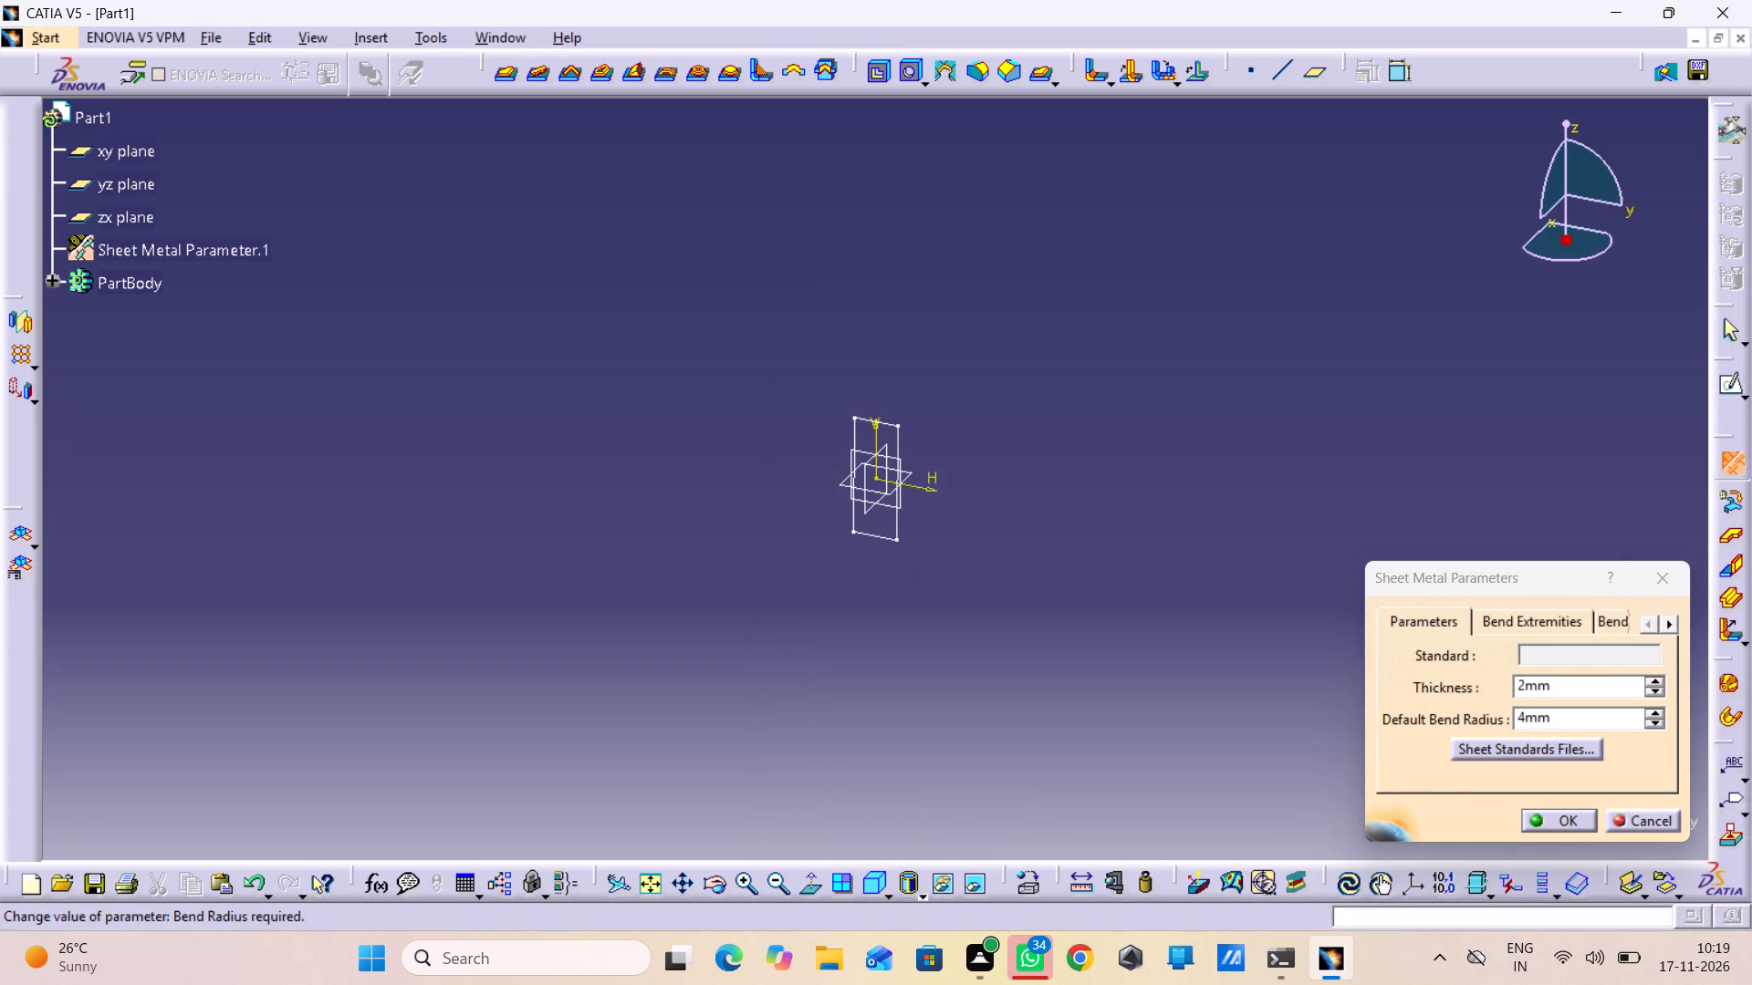
pyautogui.click(1558, 628)
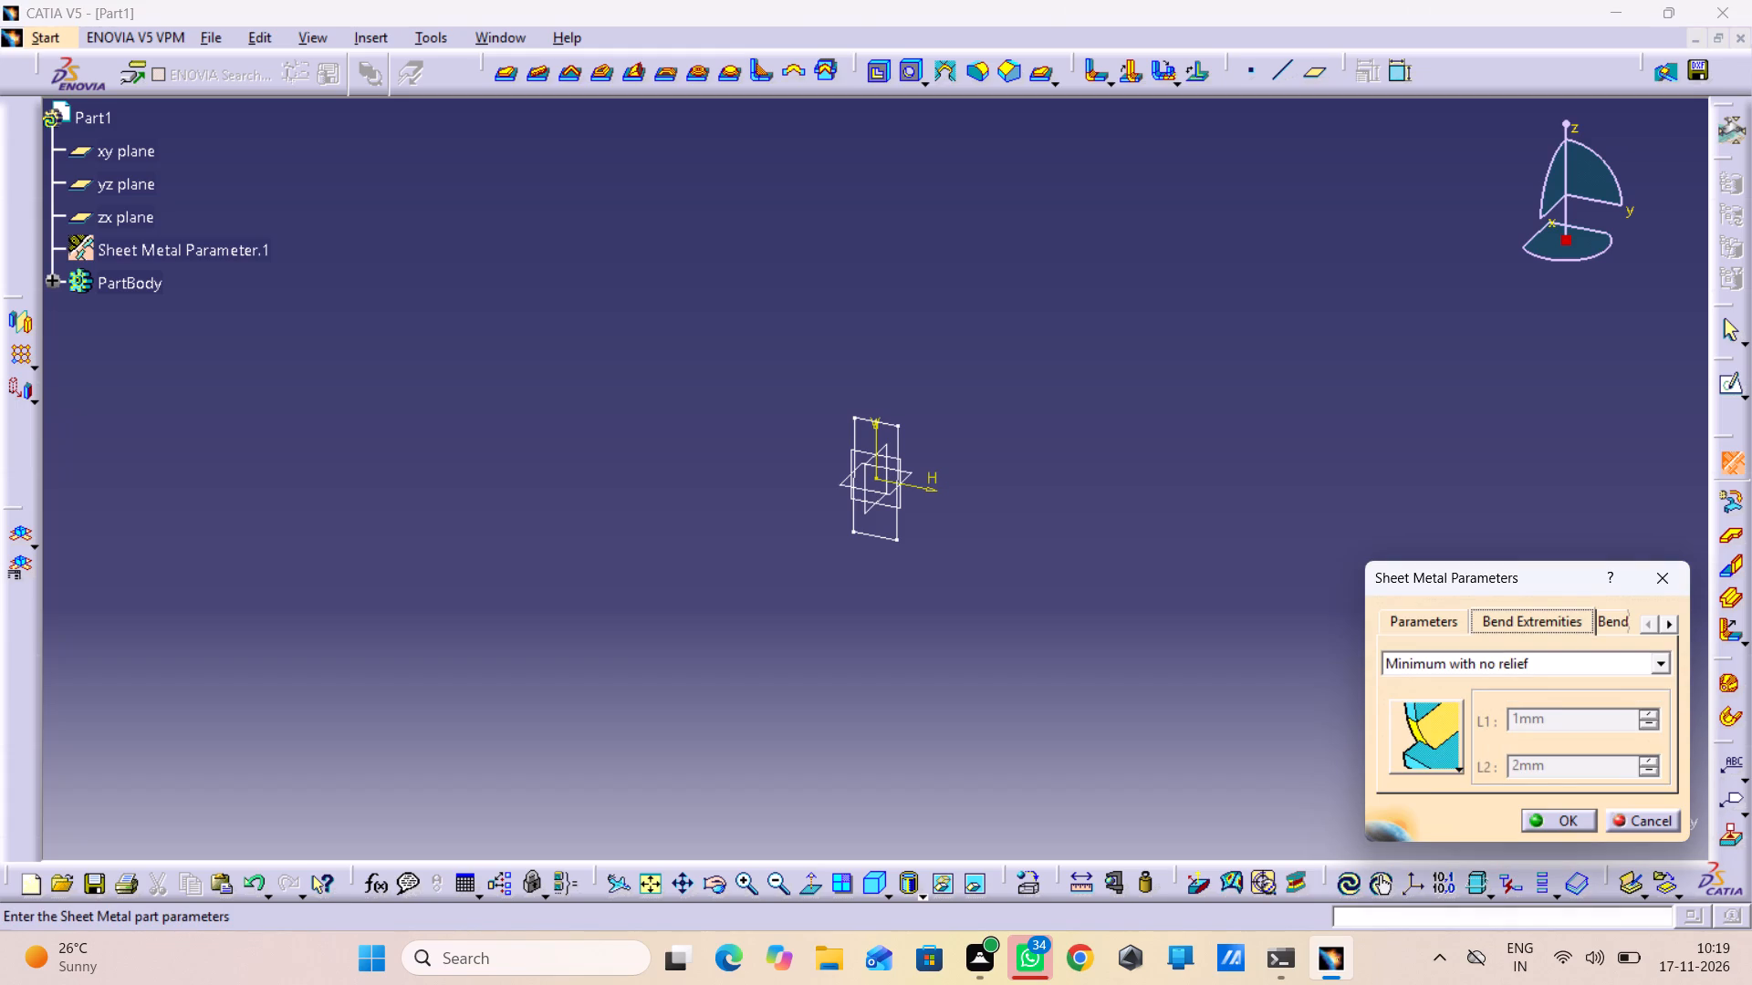
pyautogui.click(1622, 611)
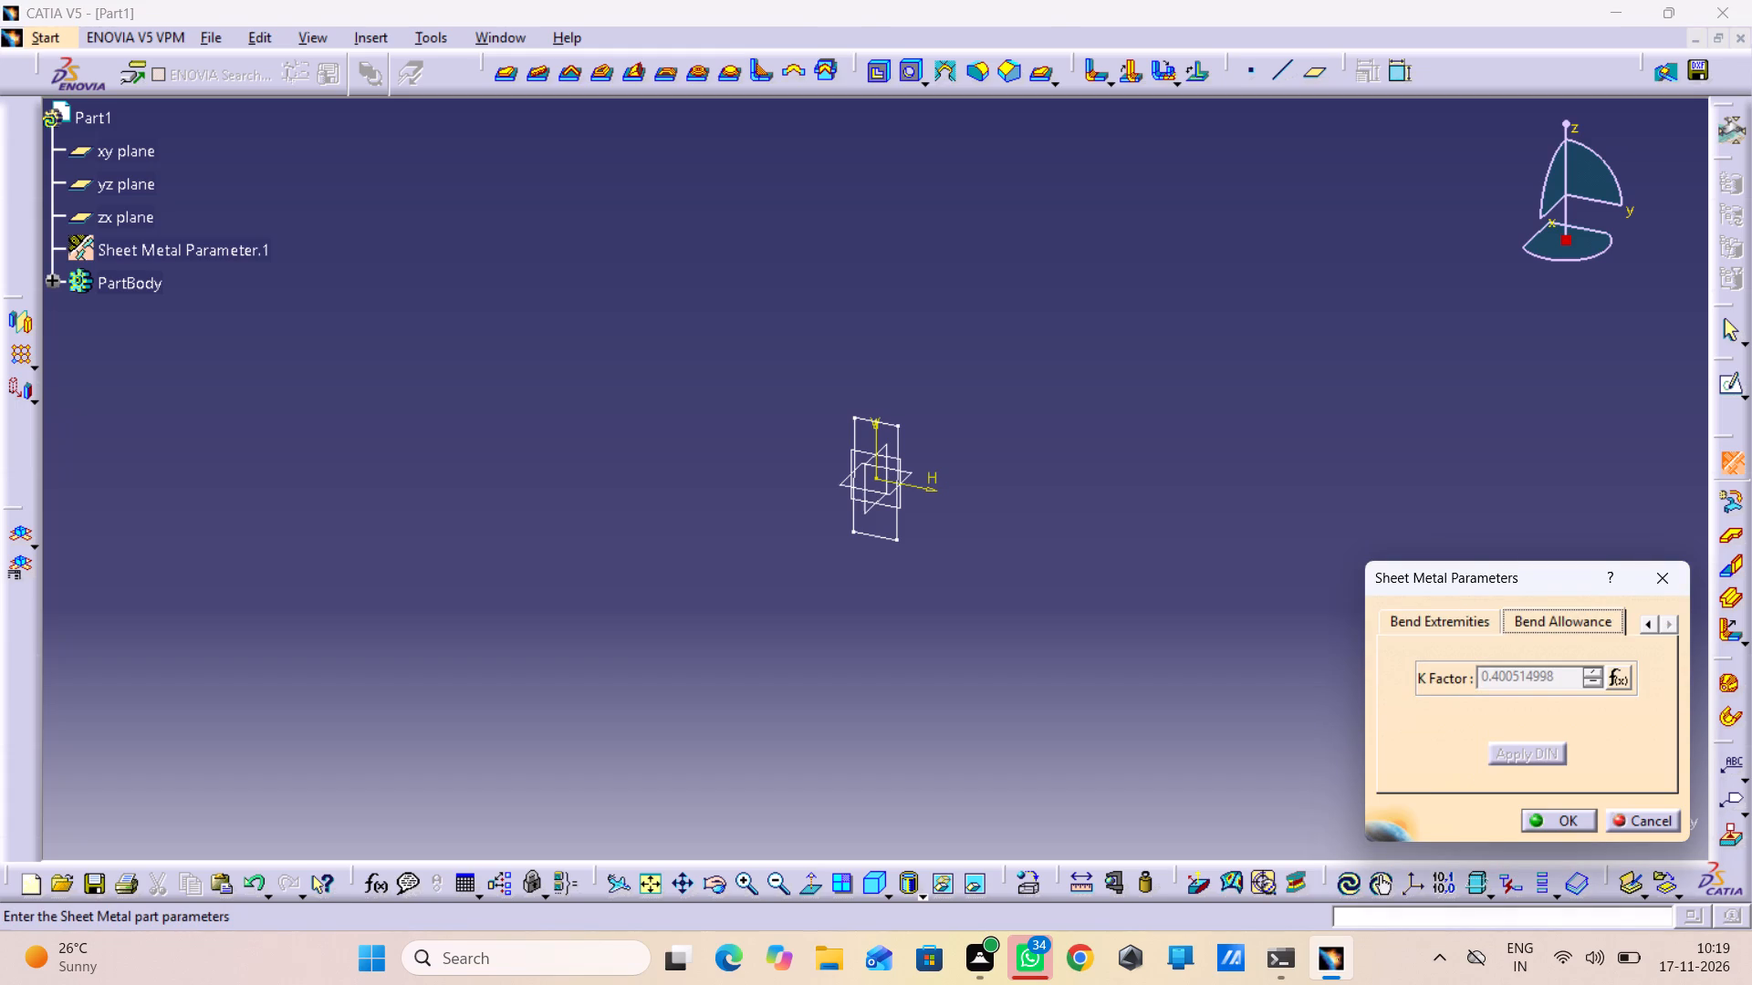
pyautogui.click(1414, 629)
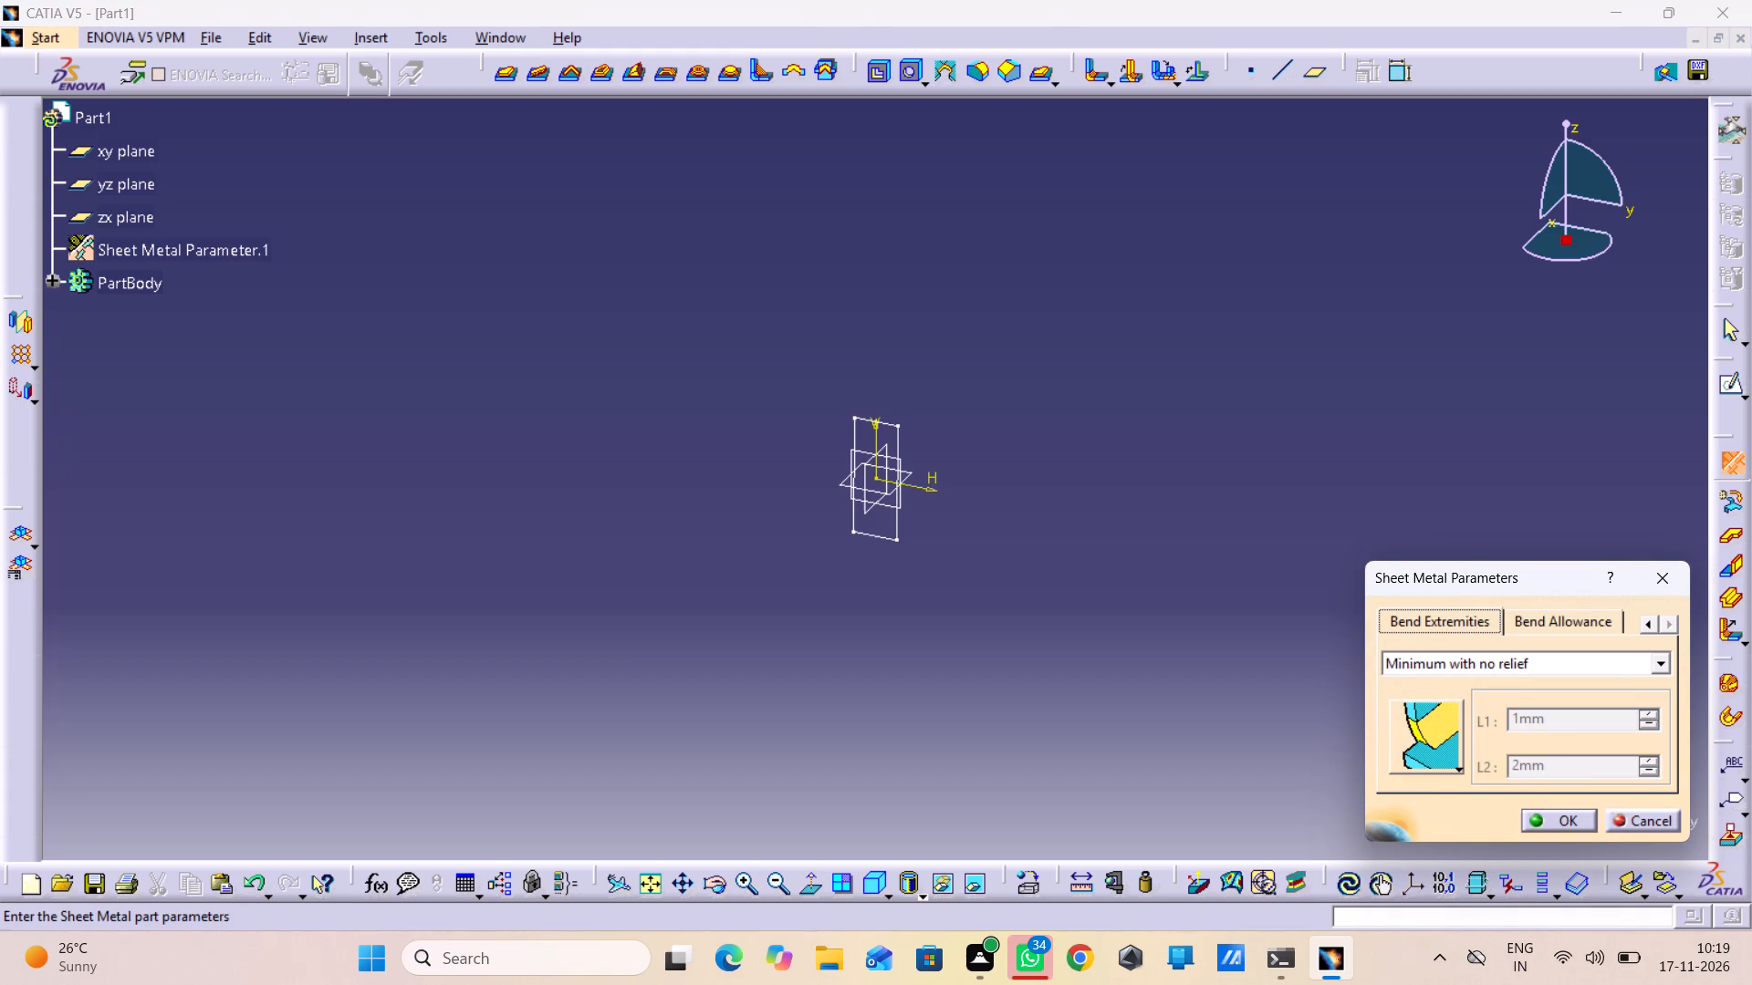
pyautogui.scroll(-2, 1530, 610)
pyautogui.click(1443, 610)
pyautogui.click(1607, 658)
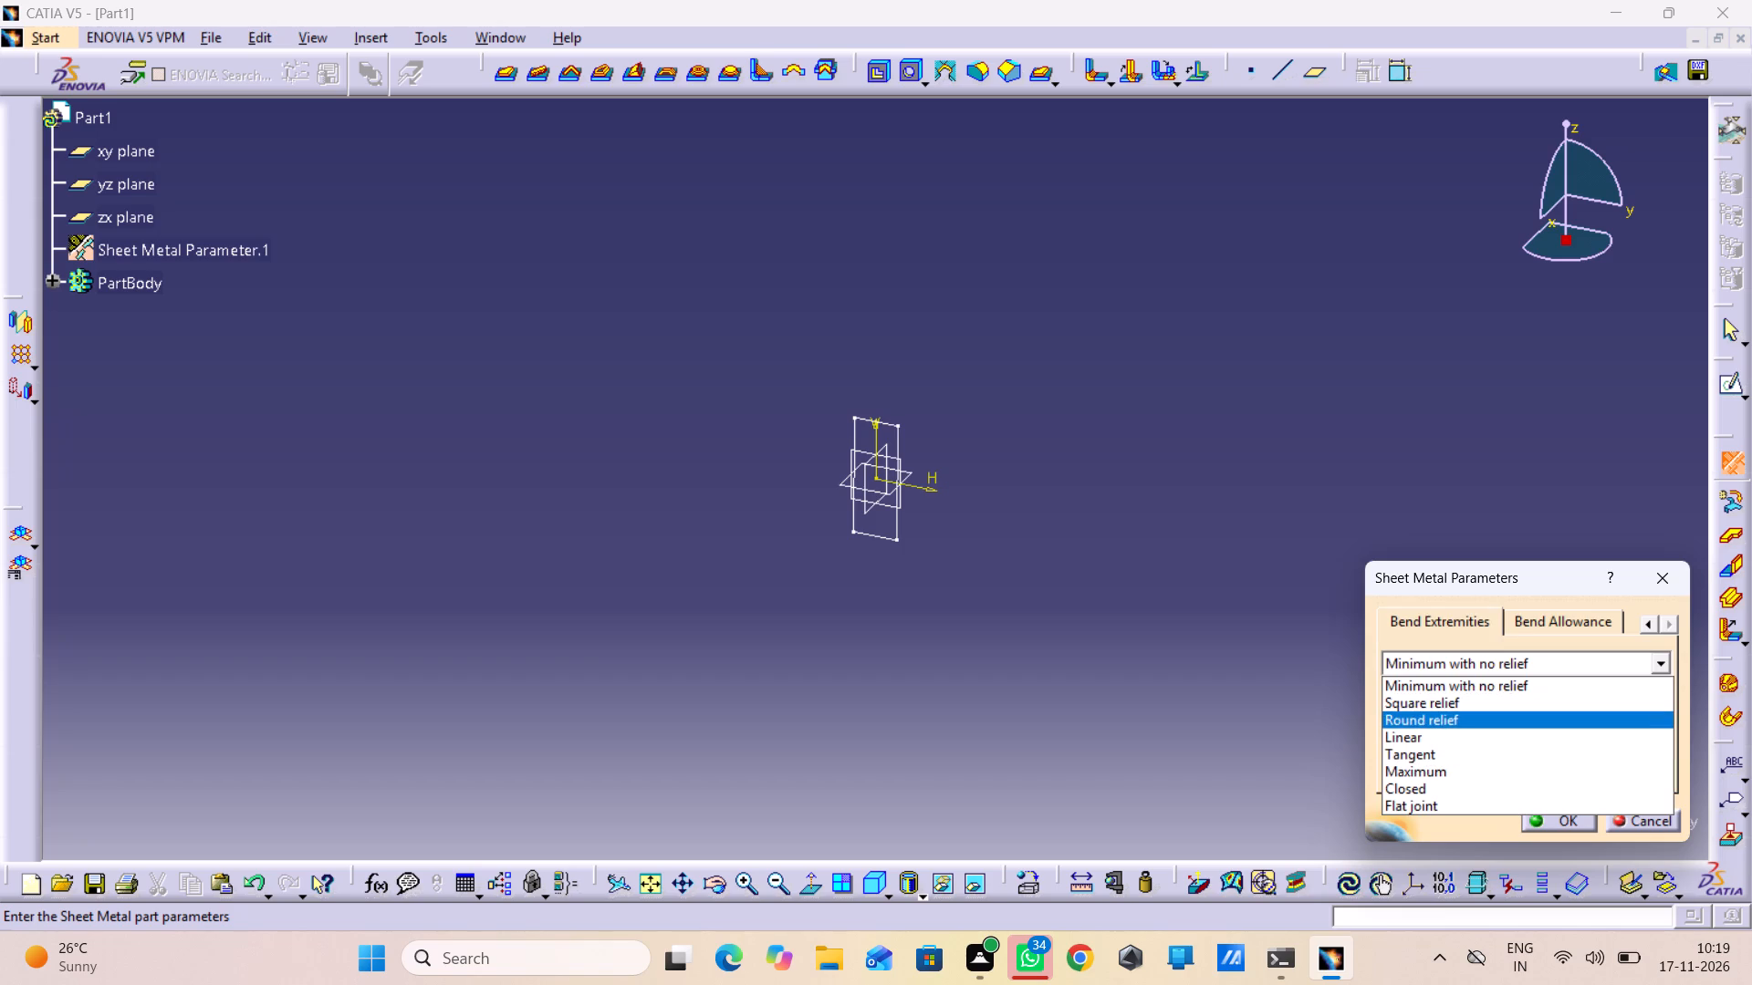
pyautogui.click(1326, 630)
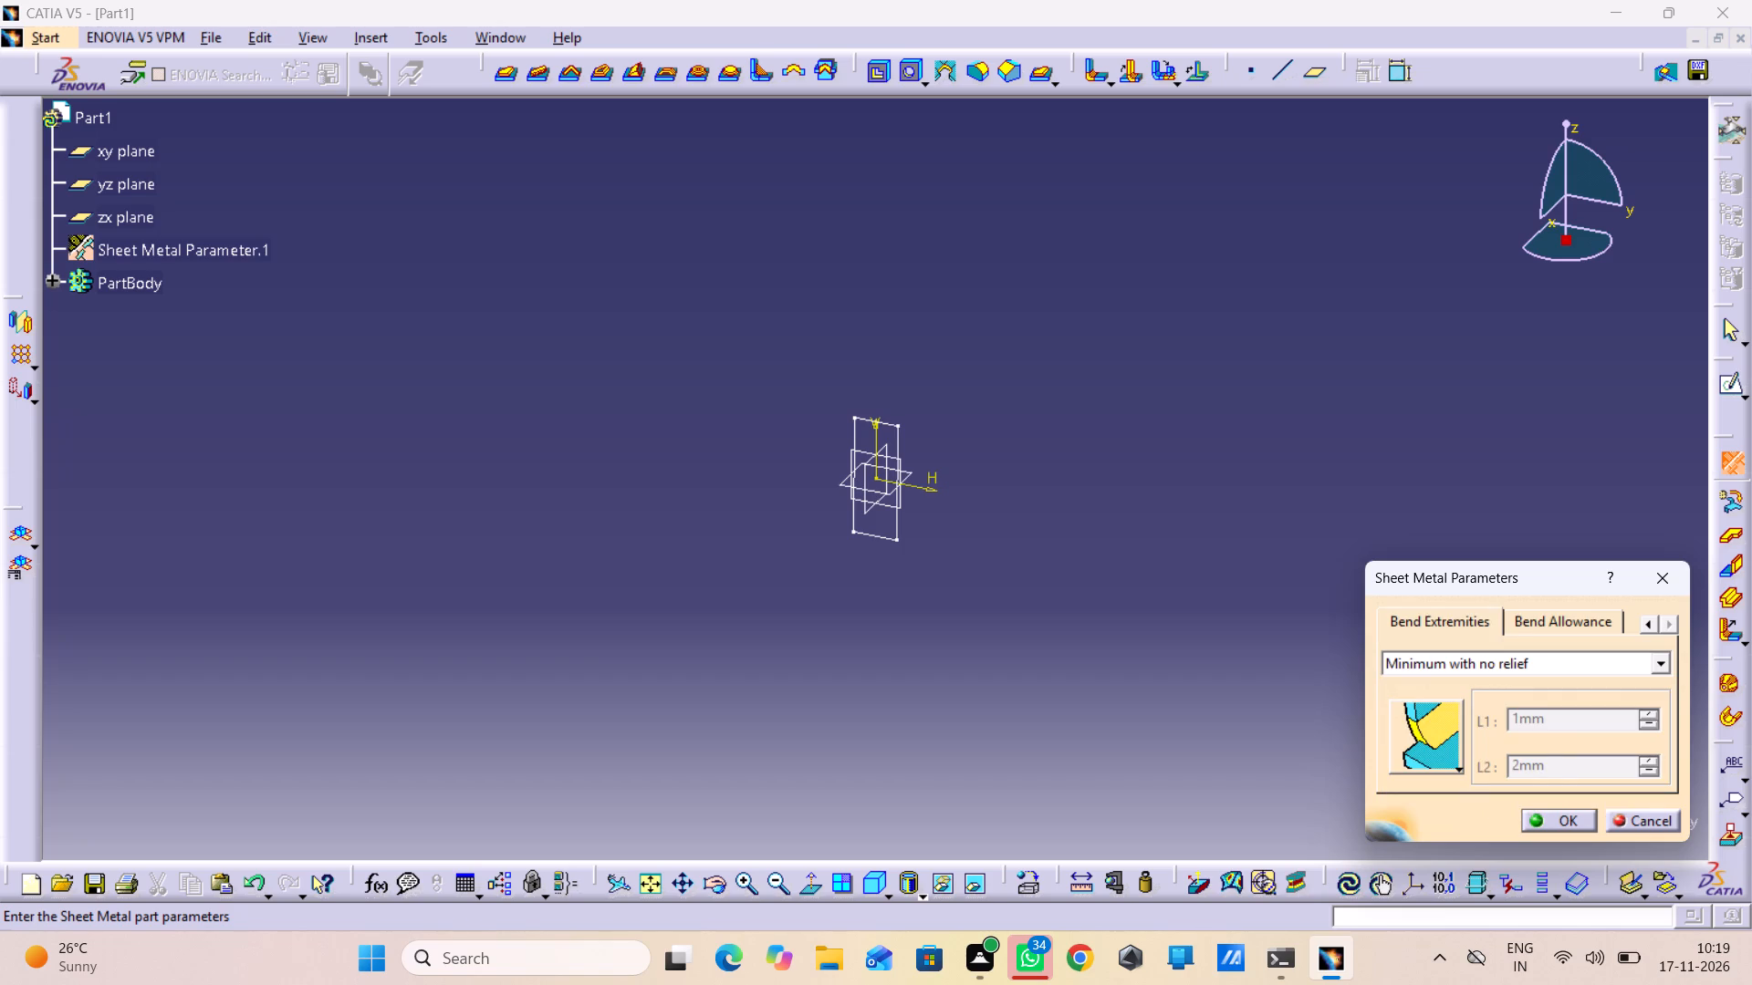
pyautogui.click(1653, 626)
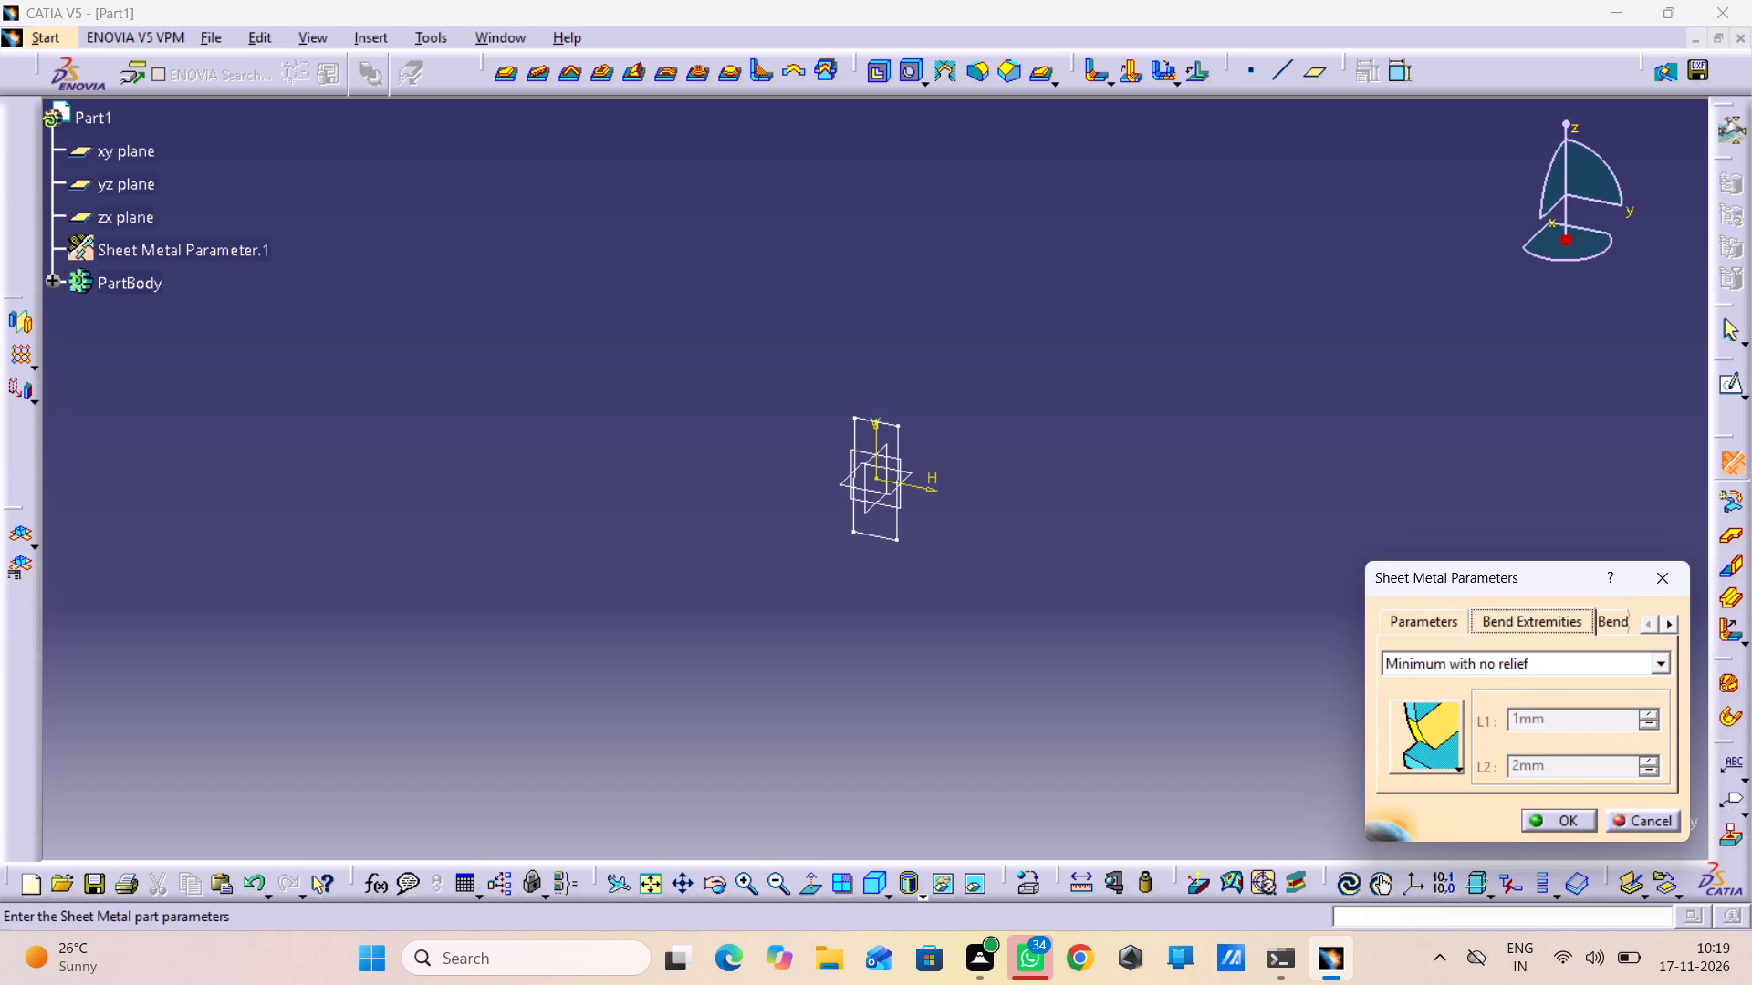
pyautogui.click(1443, 630)
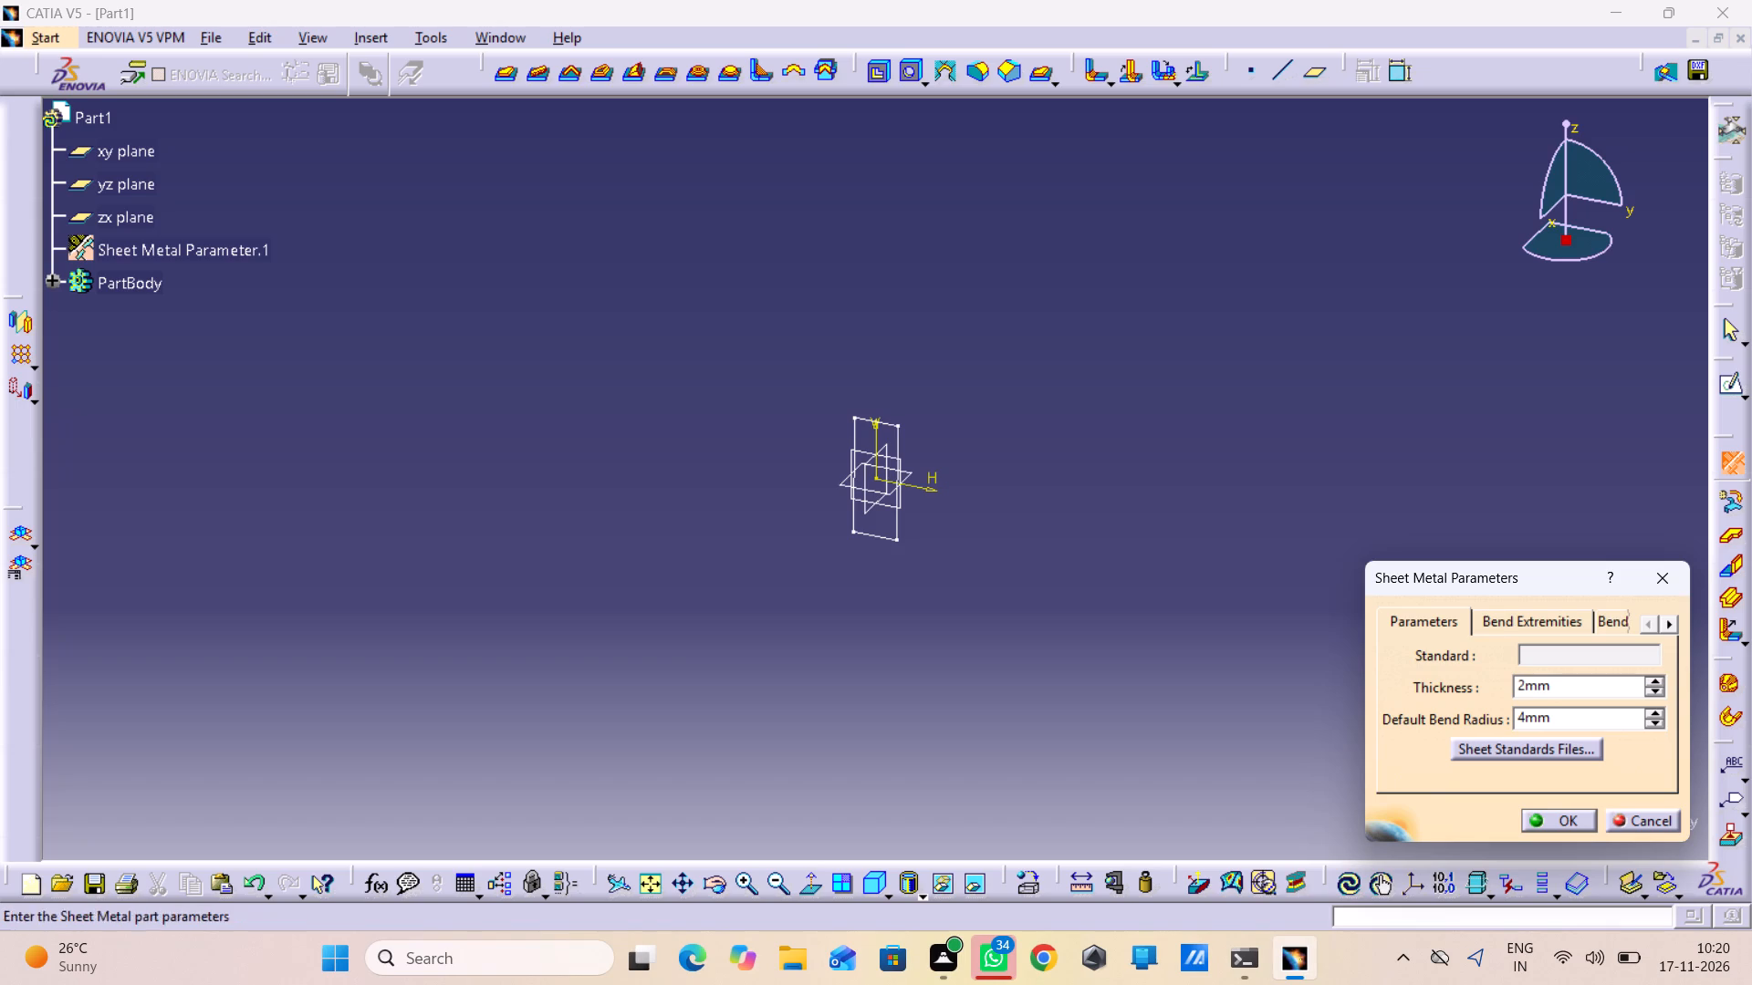
# Accept the sheet metal parameters with a 2 mm thickness and a 4 mm default bend radius.
pyautogui.moveTo(1556, 723); pyautogui.dragTo(1345, 669)
pyautogui.click(1557, 831)
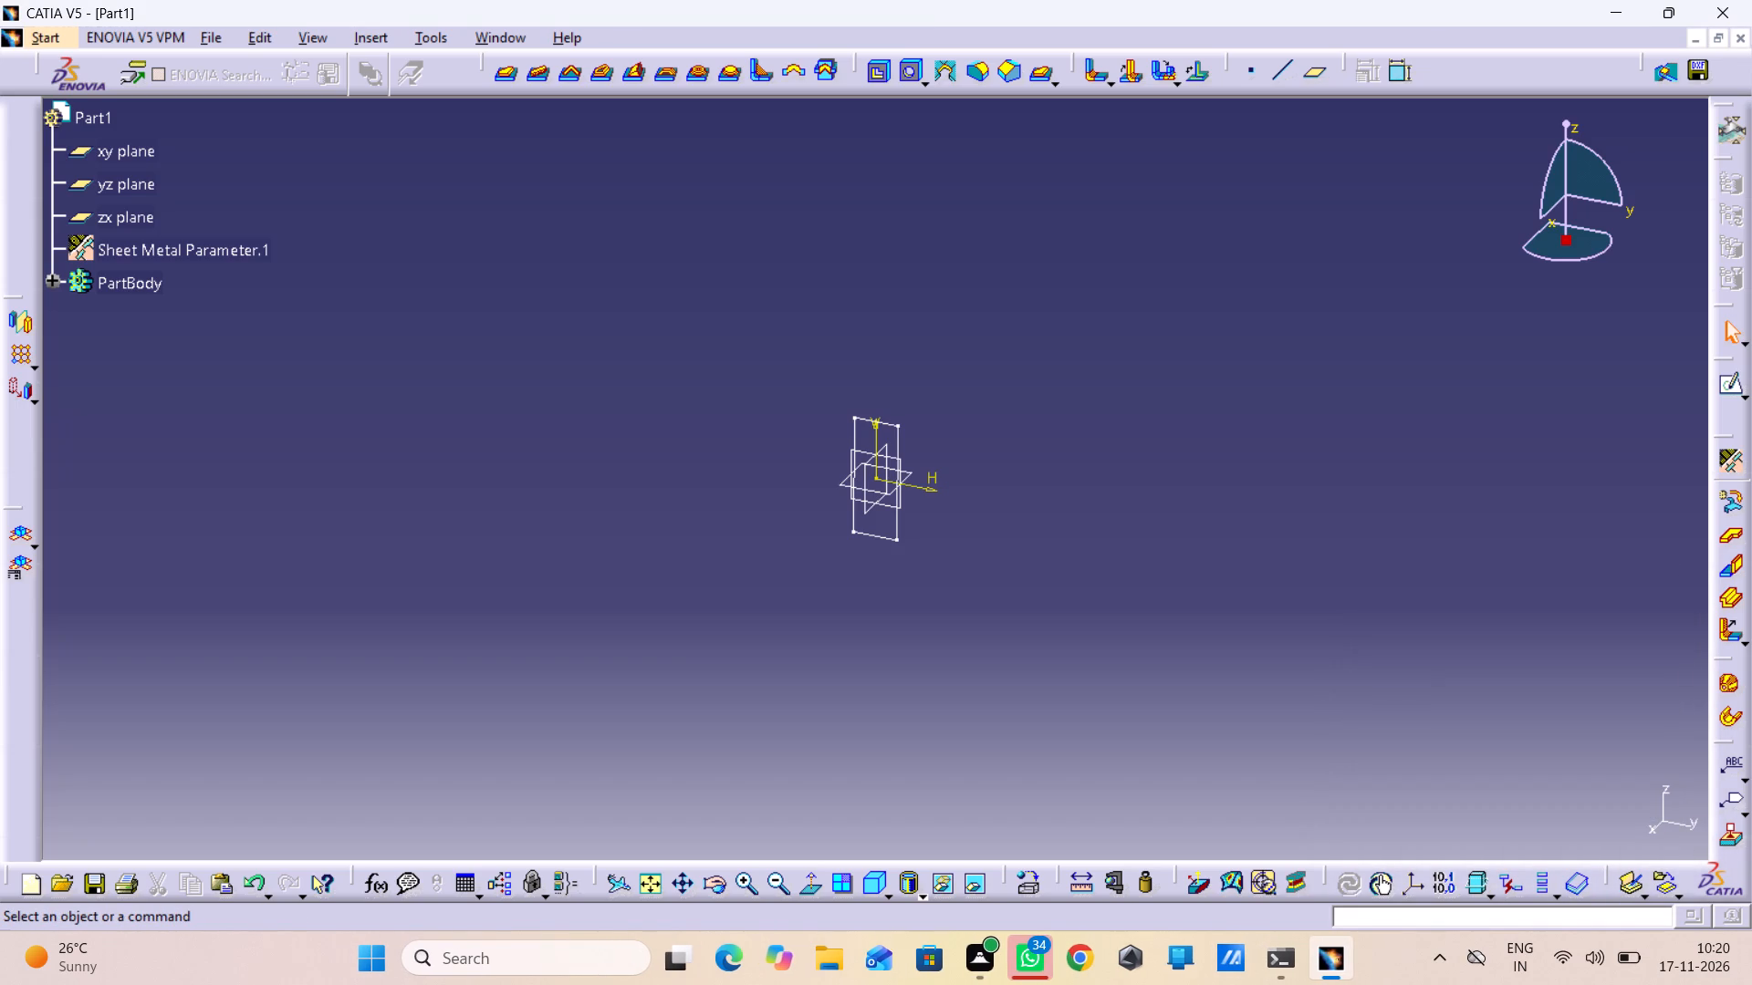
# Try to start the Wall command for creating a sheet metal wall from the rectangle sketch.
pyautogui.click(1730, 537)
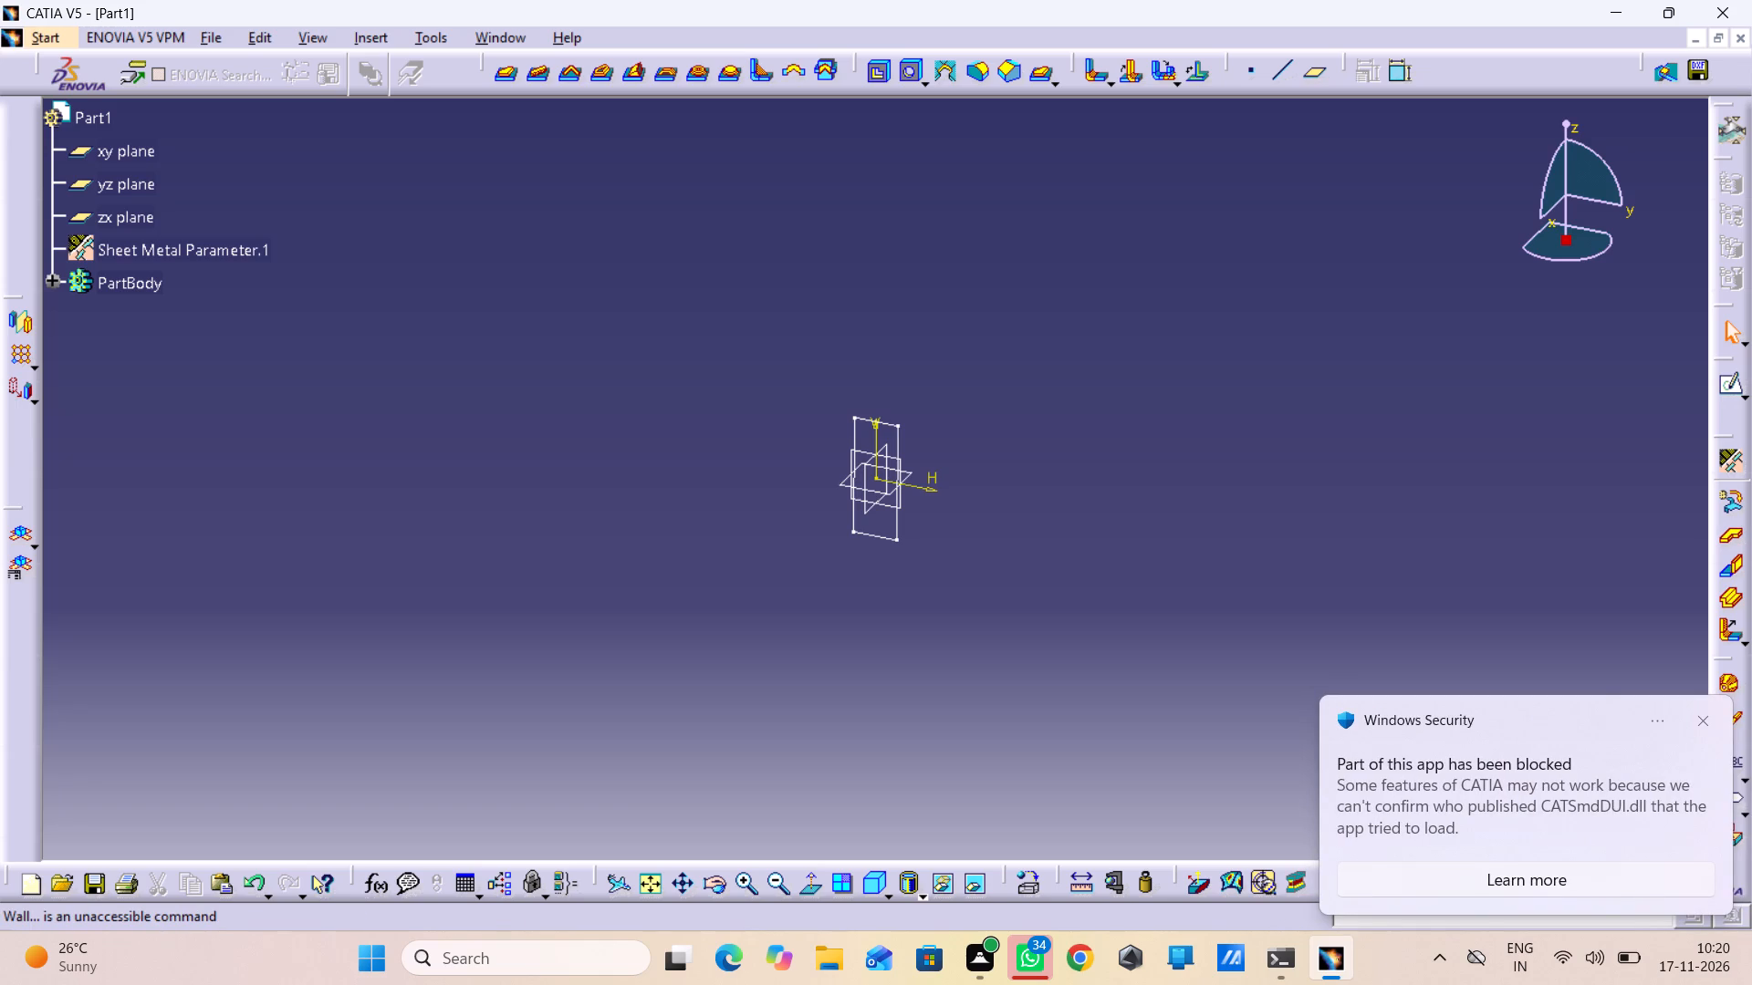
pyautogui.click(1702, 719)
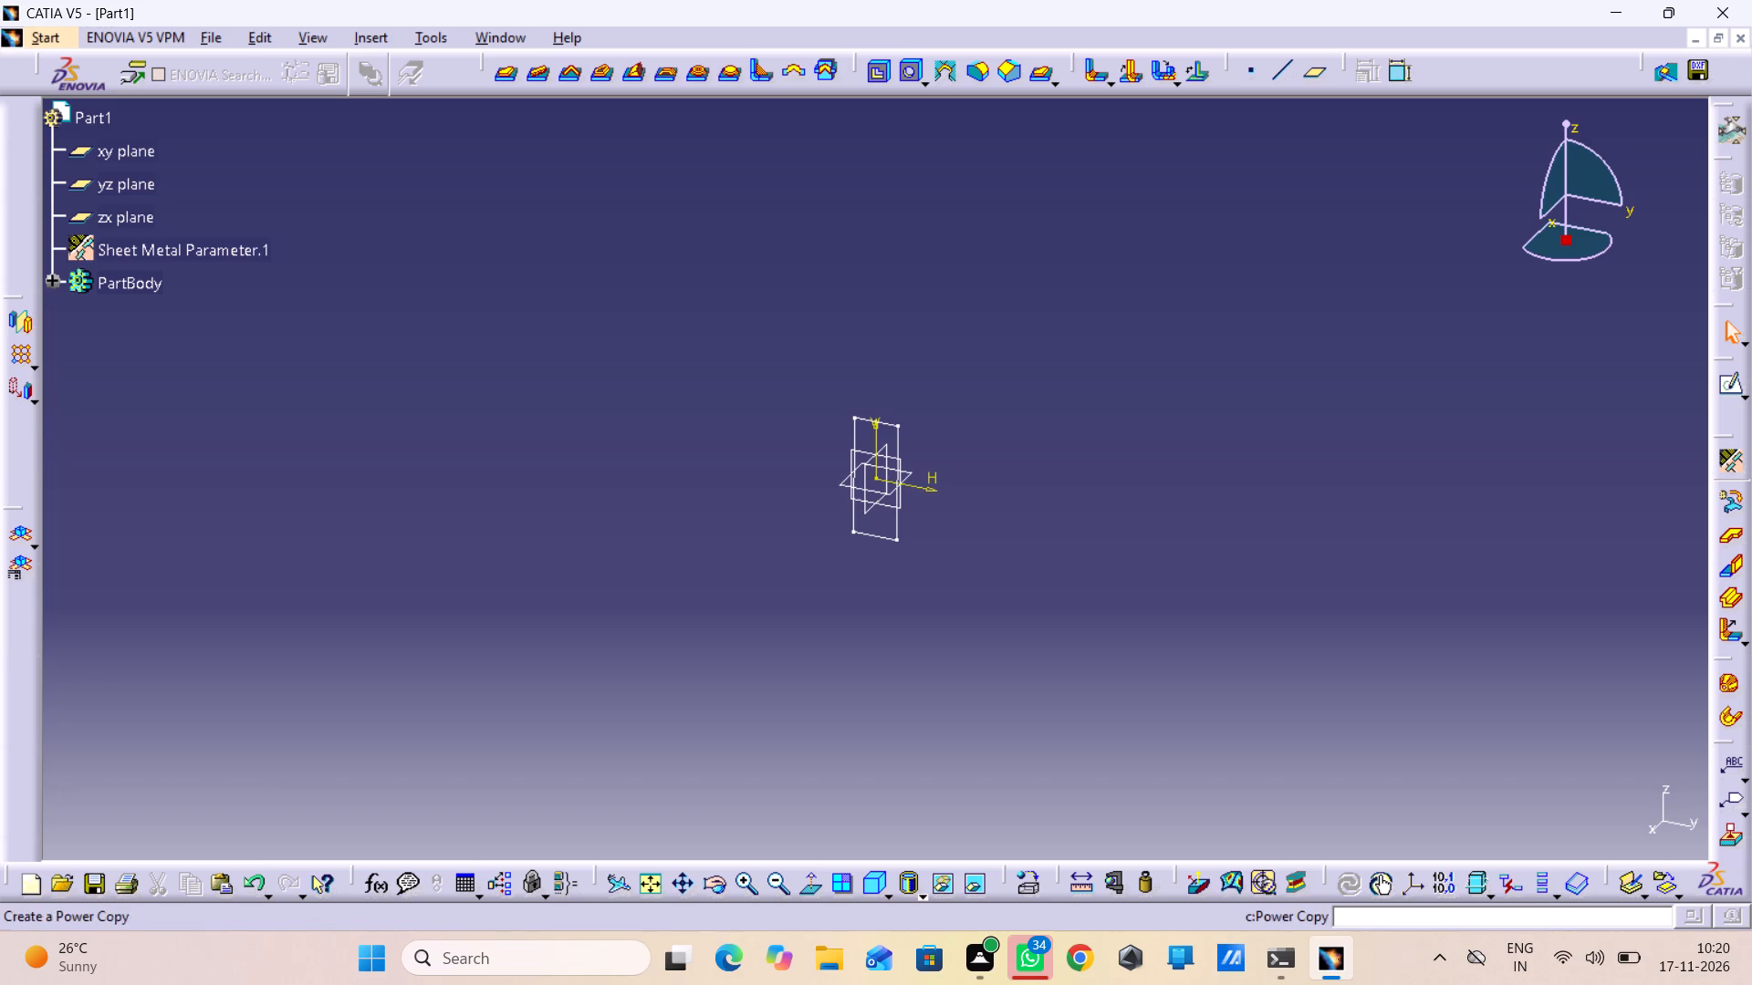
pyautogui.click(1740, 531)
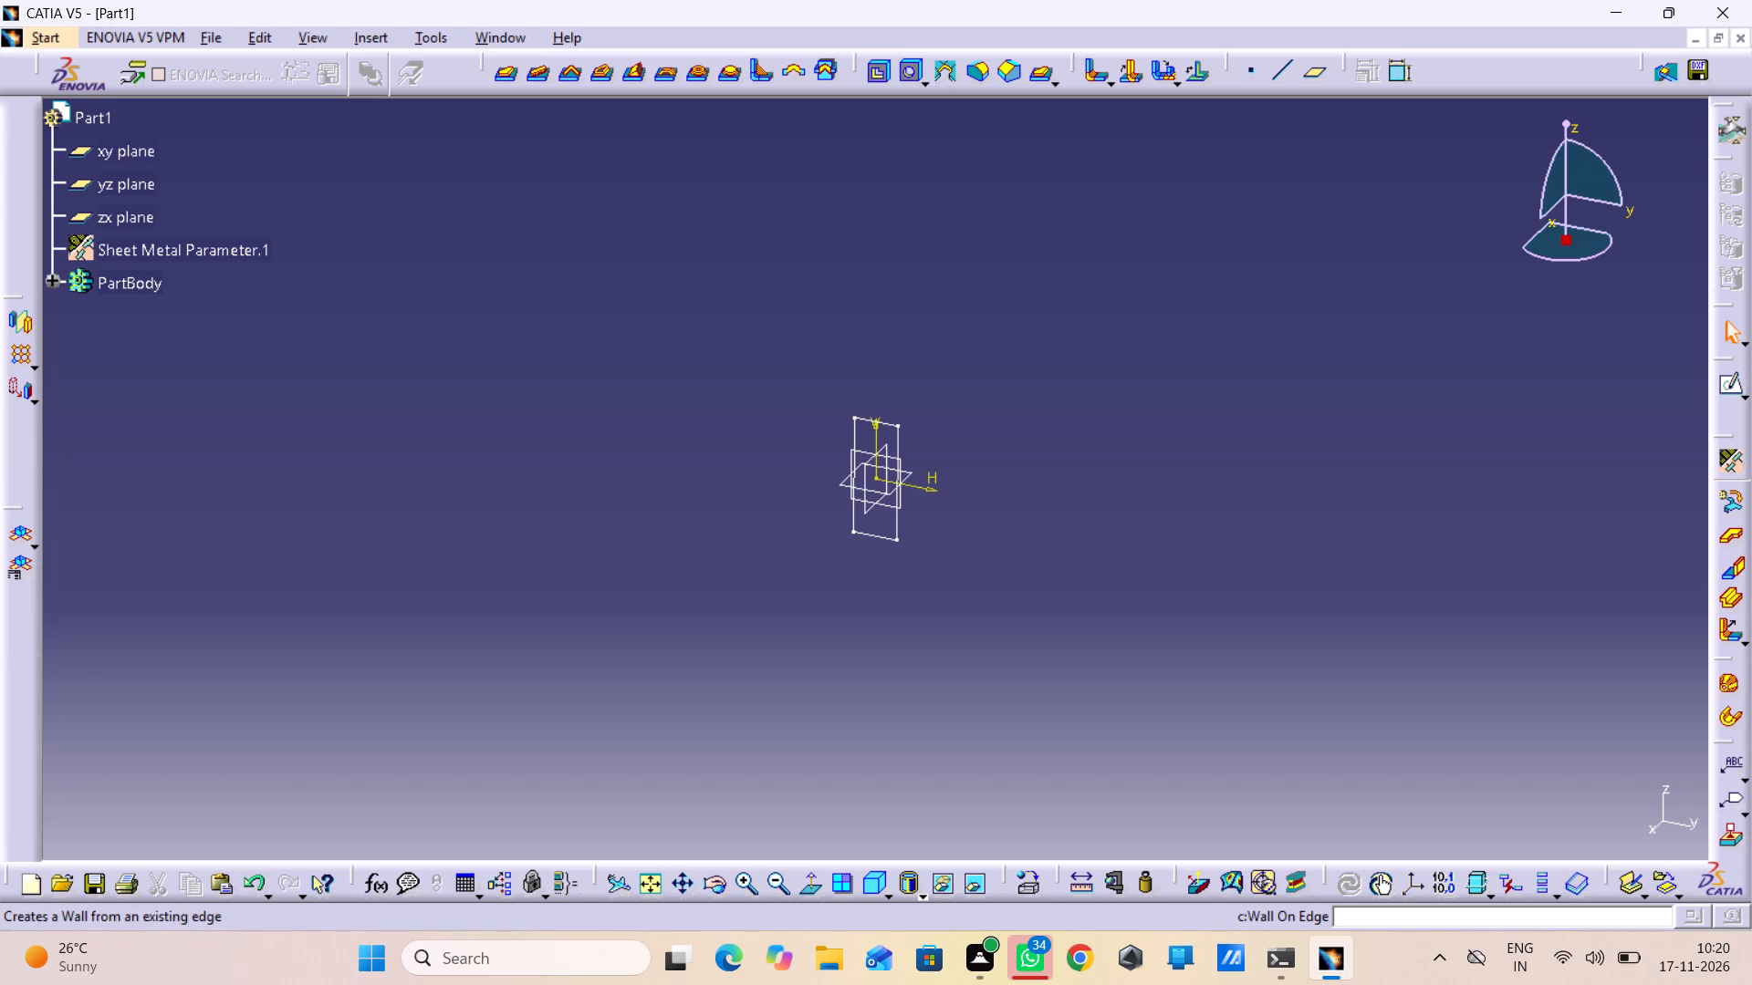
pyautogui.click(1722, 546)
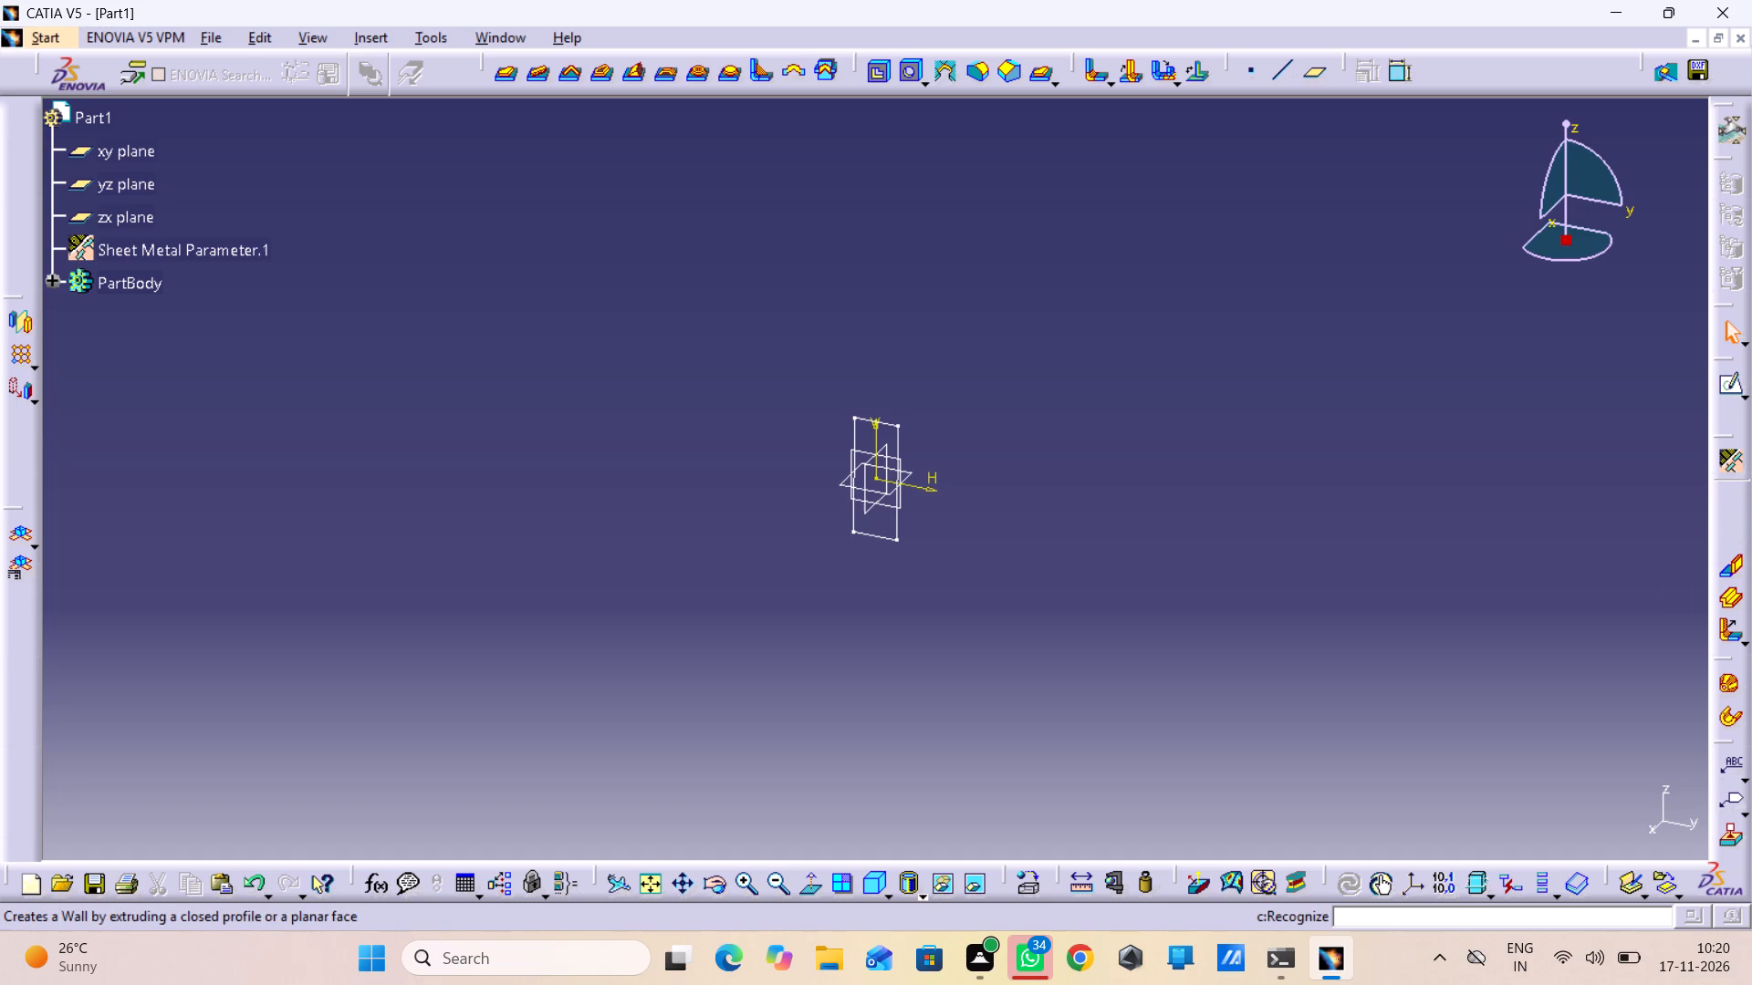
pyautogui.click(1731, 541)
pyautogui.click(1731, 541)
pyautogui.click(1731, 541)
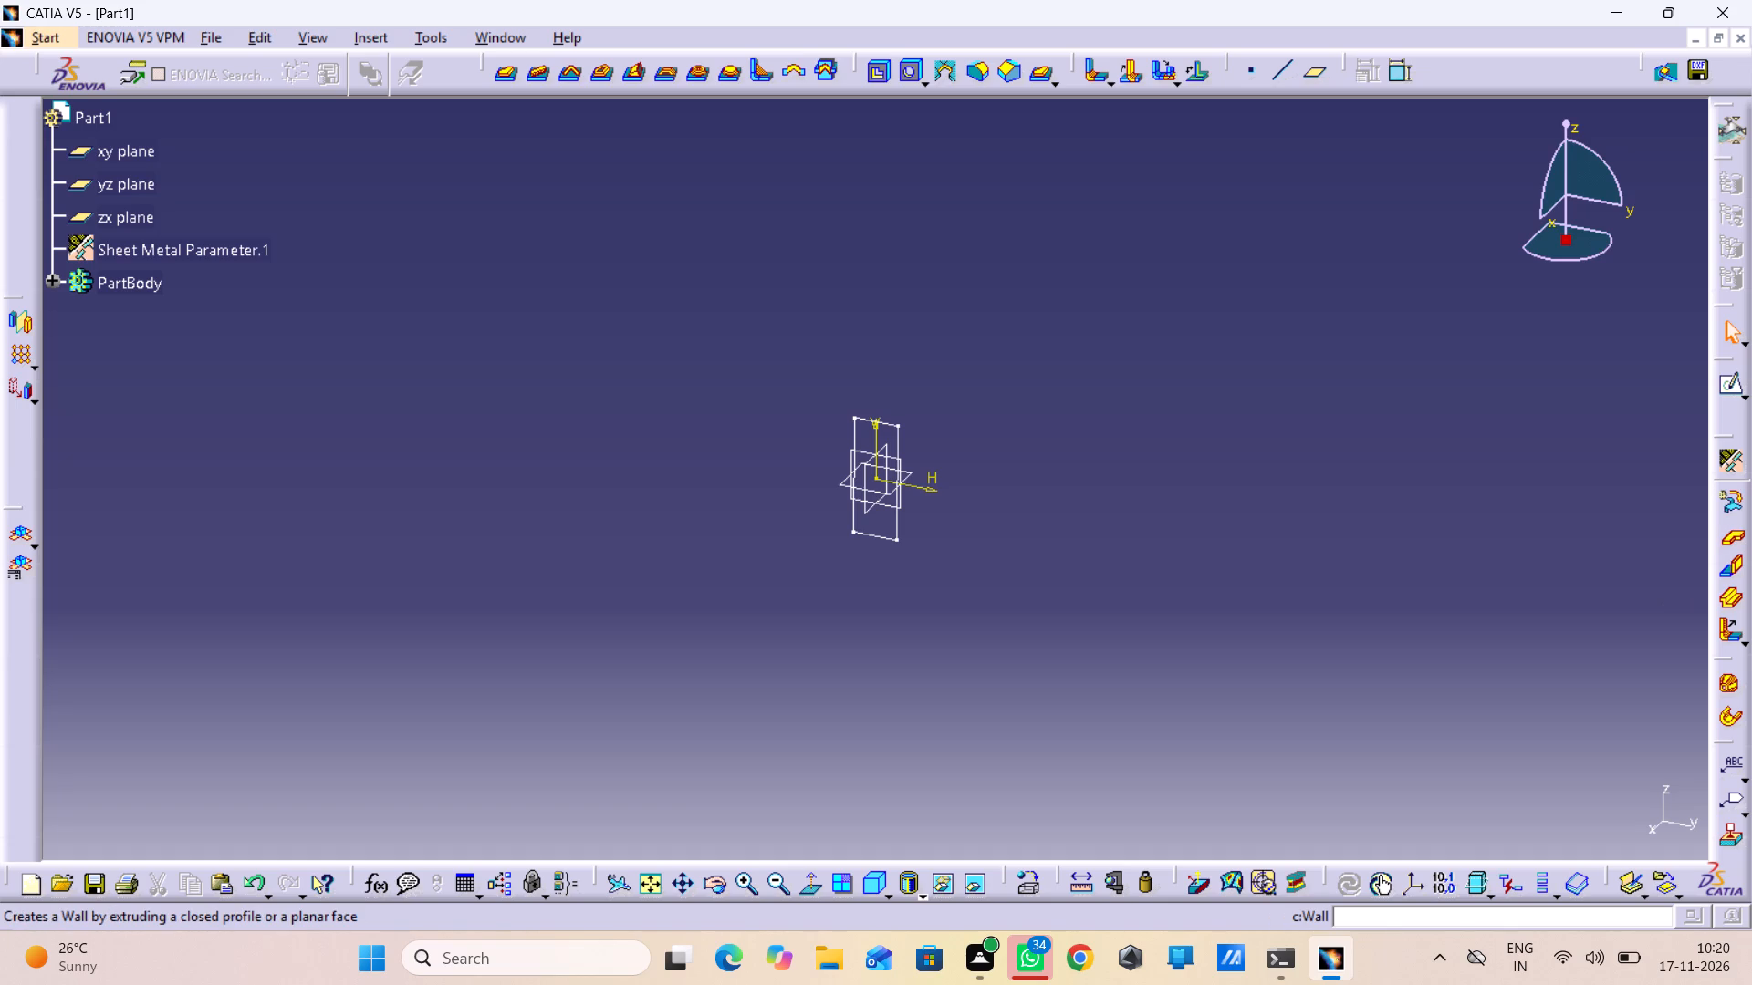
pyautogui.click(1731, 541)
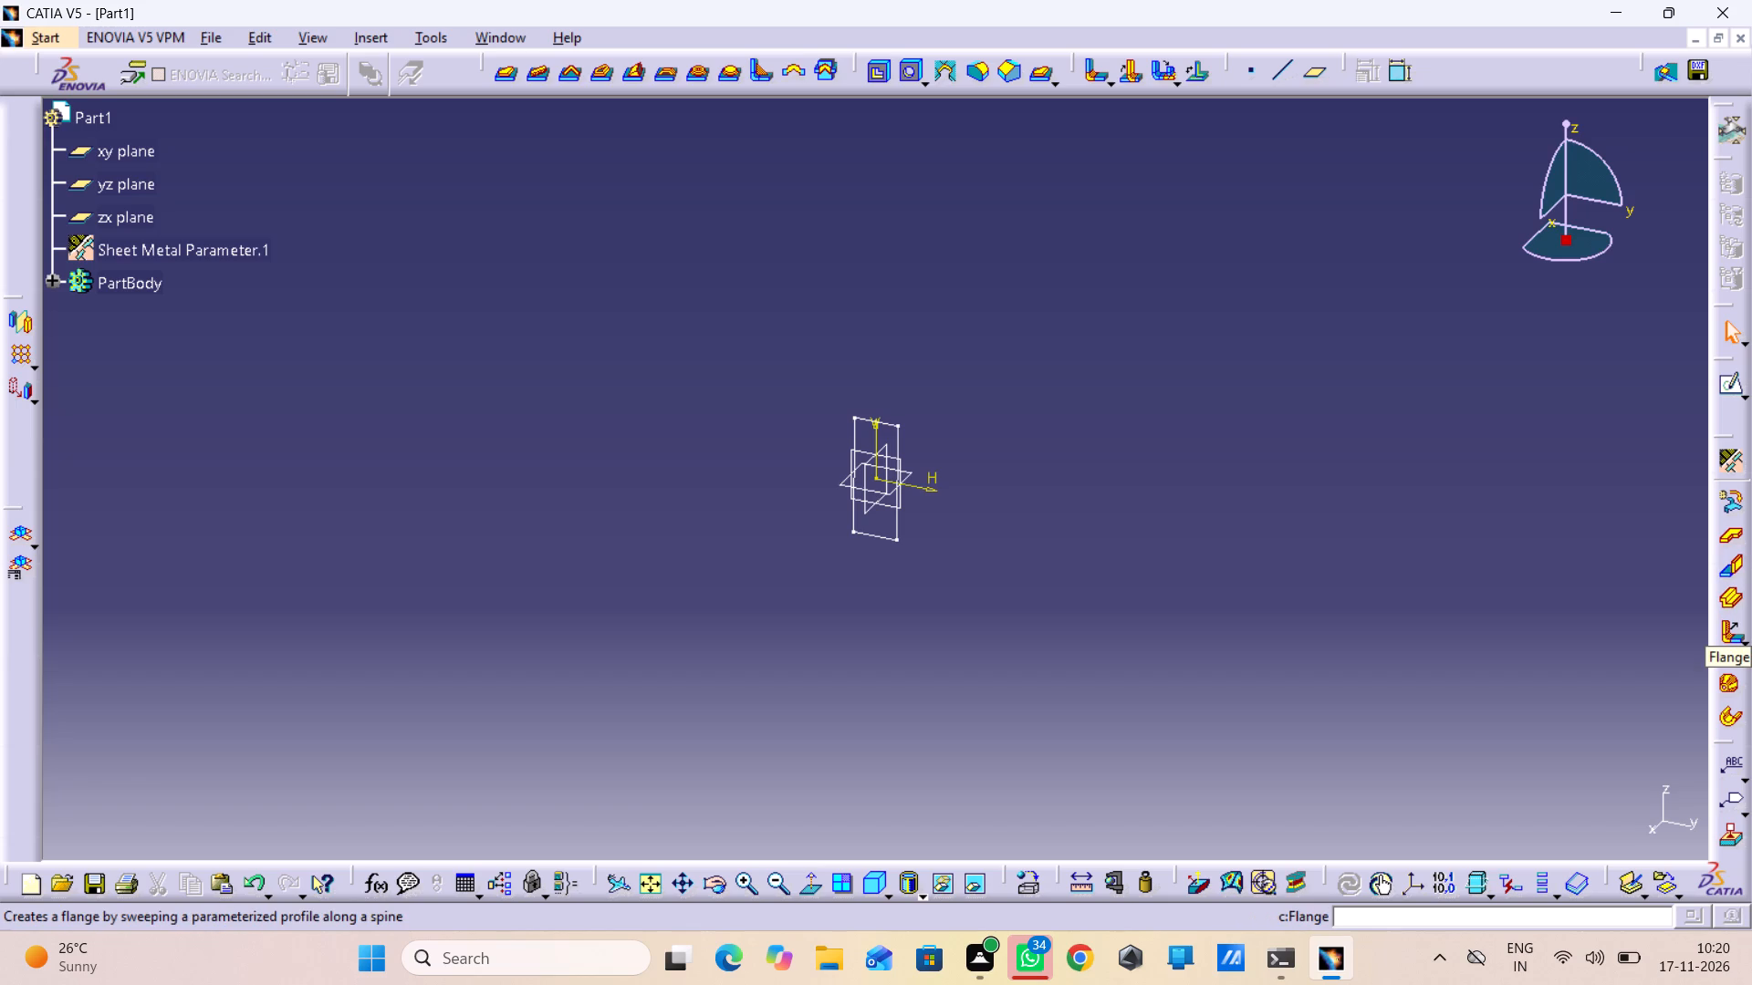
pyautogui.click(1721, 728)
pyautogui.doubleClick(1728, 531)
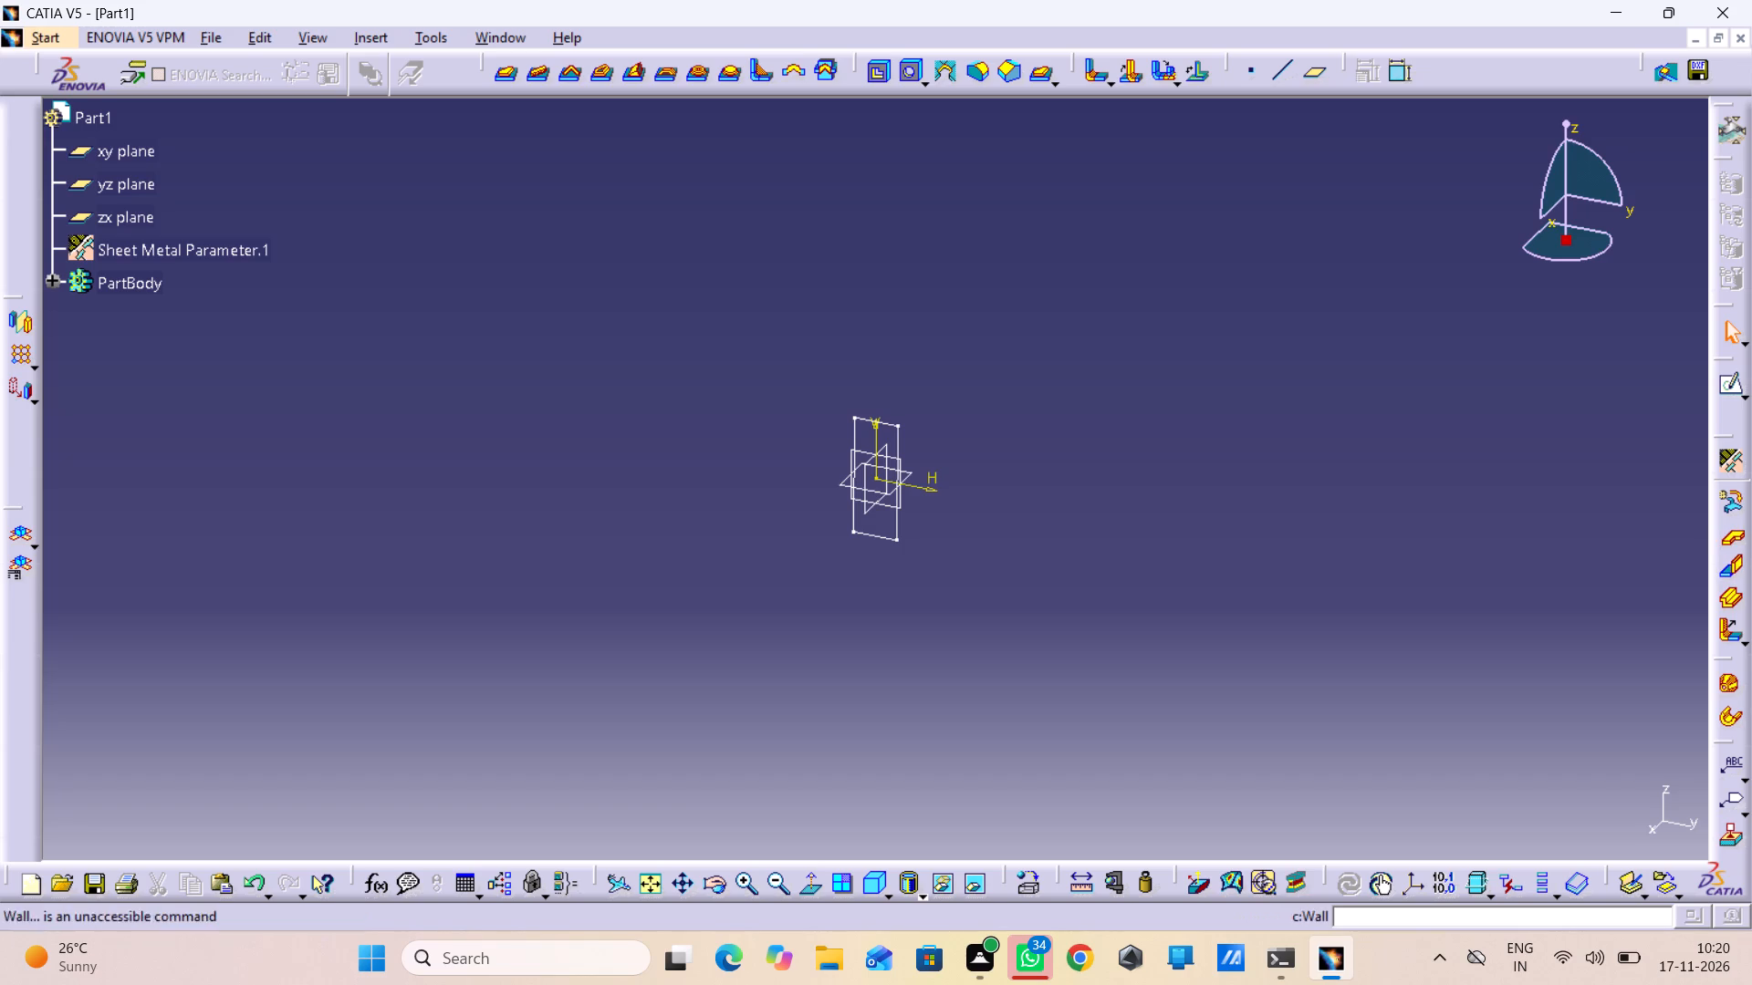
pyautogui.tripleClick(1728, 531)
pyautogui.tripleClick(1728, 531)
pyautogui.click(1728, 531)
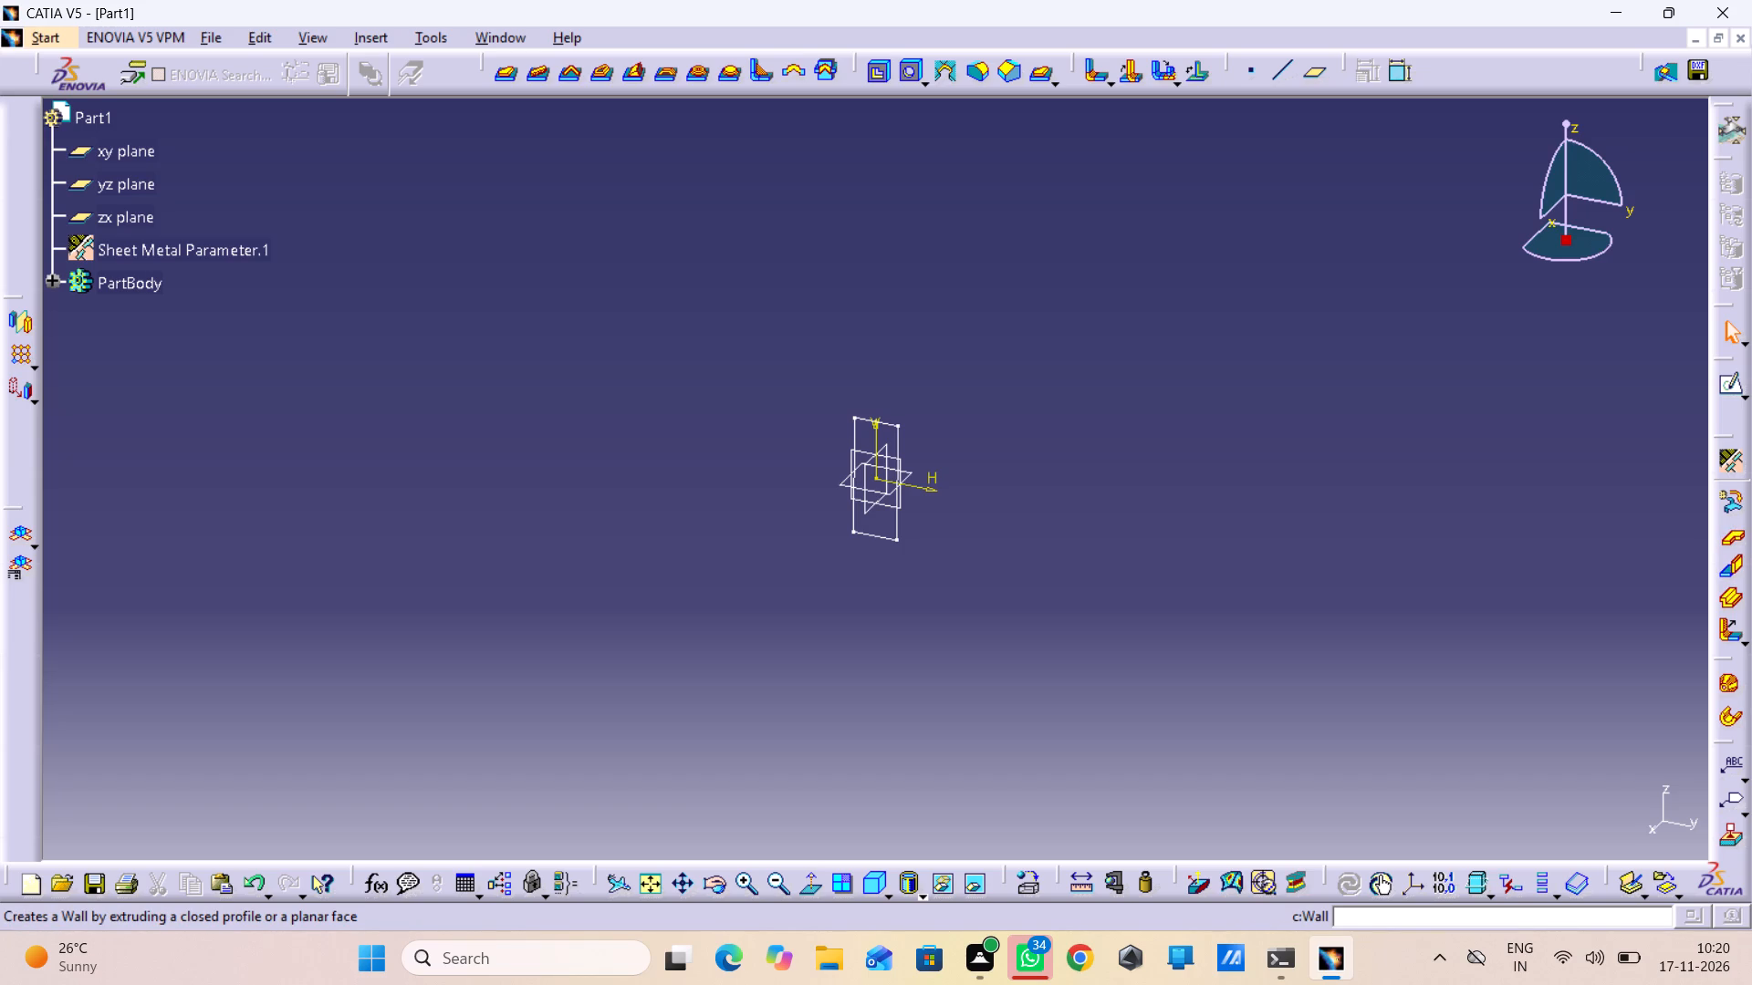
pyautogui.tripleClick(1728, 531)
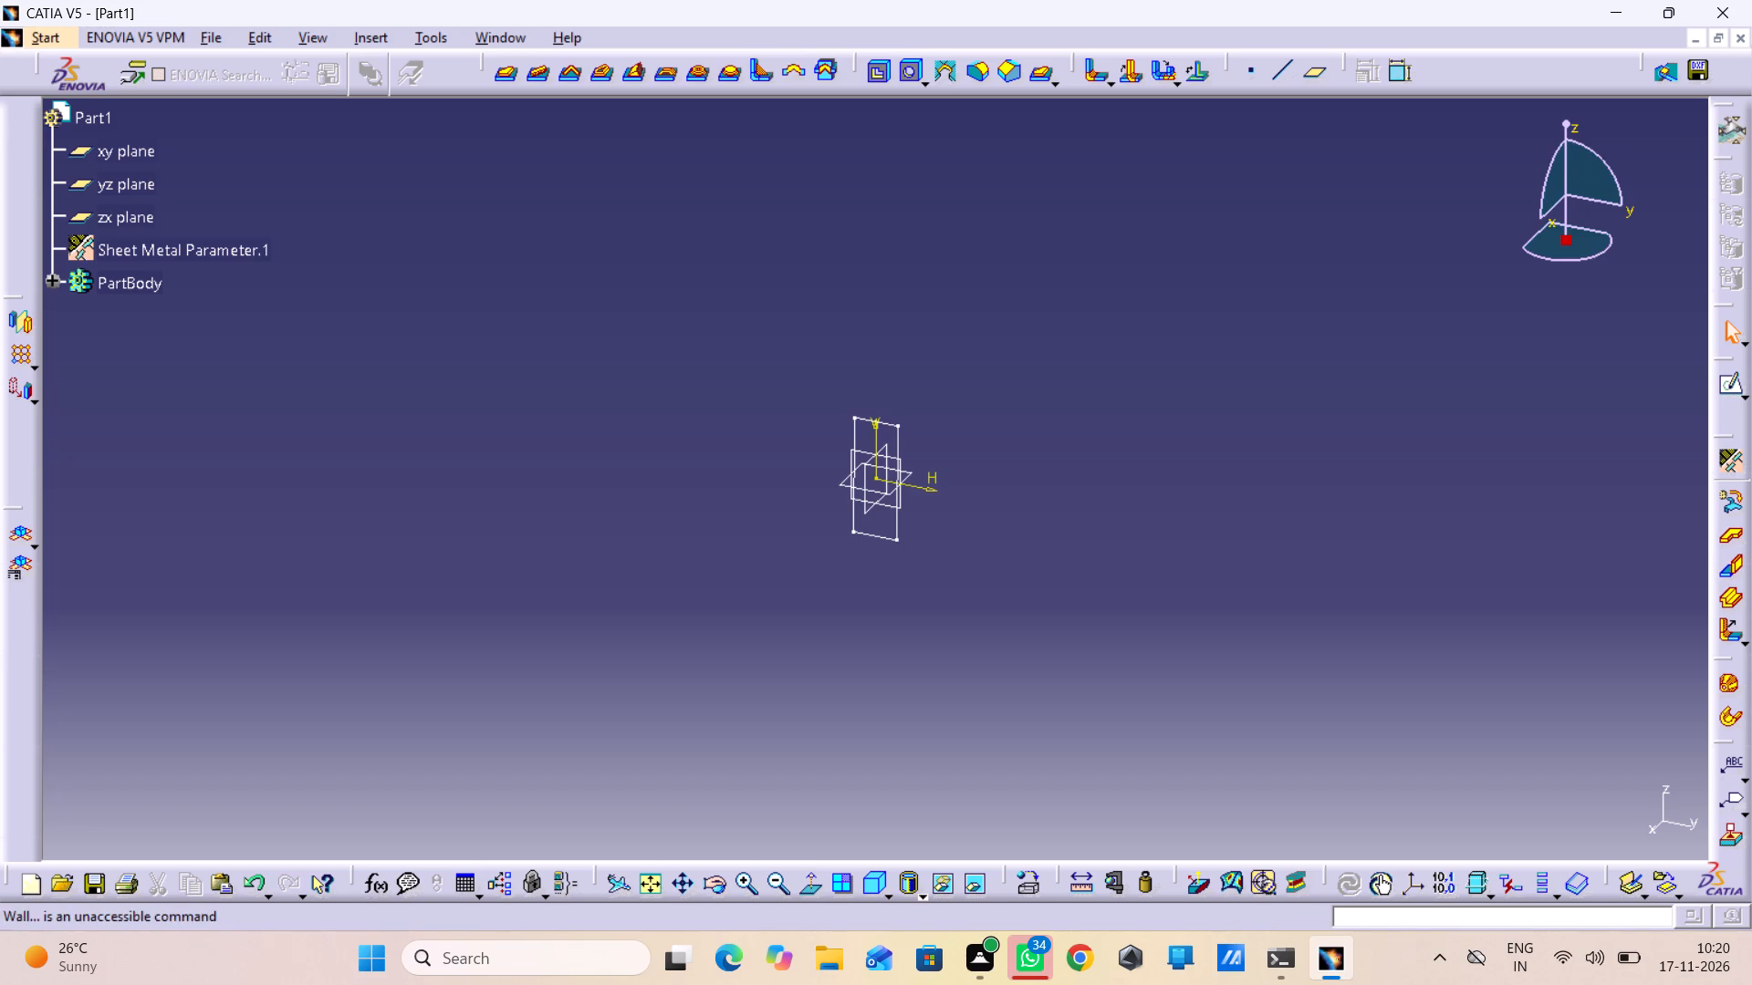
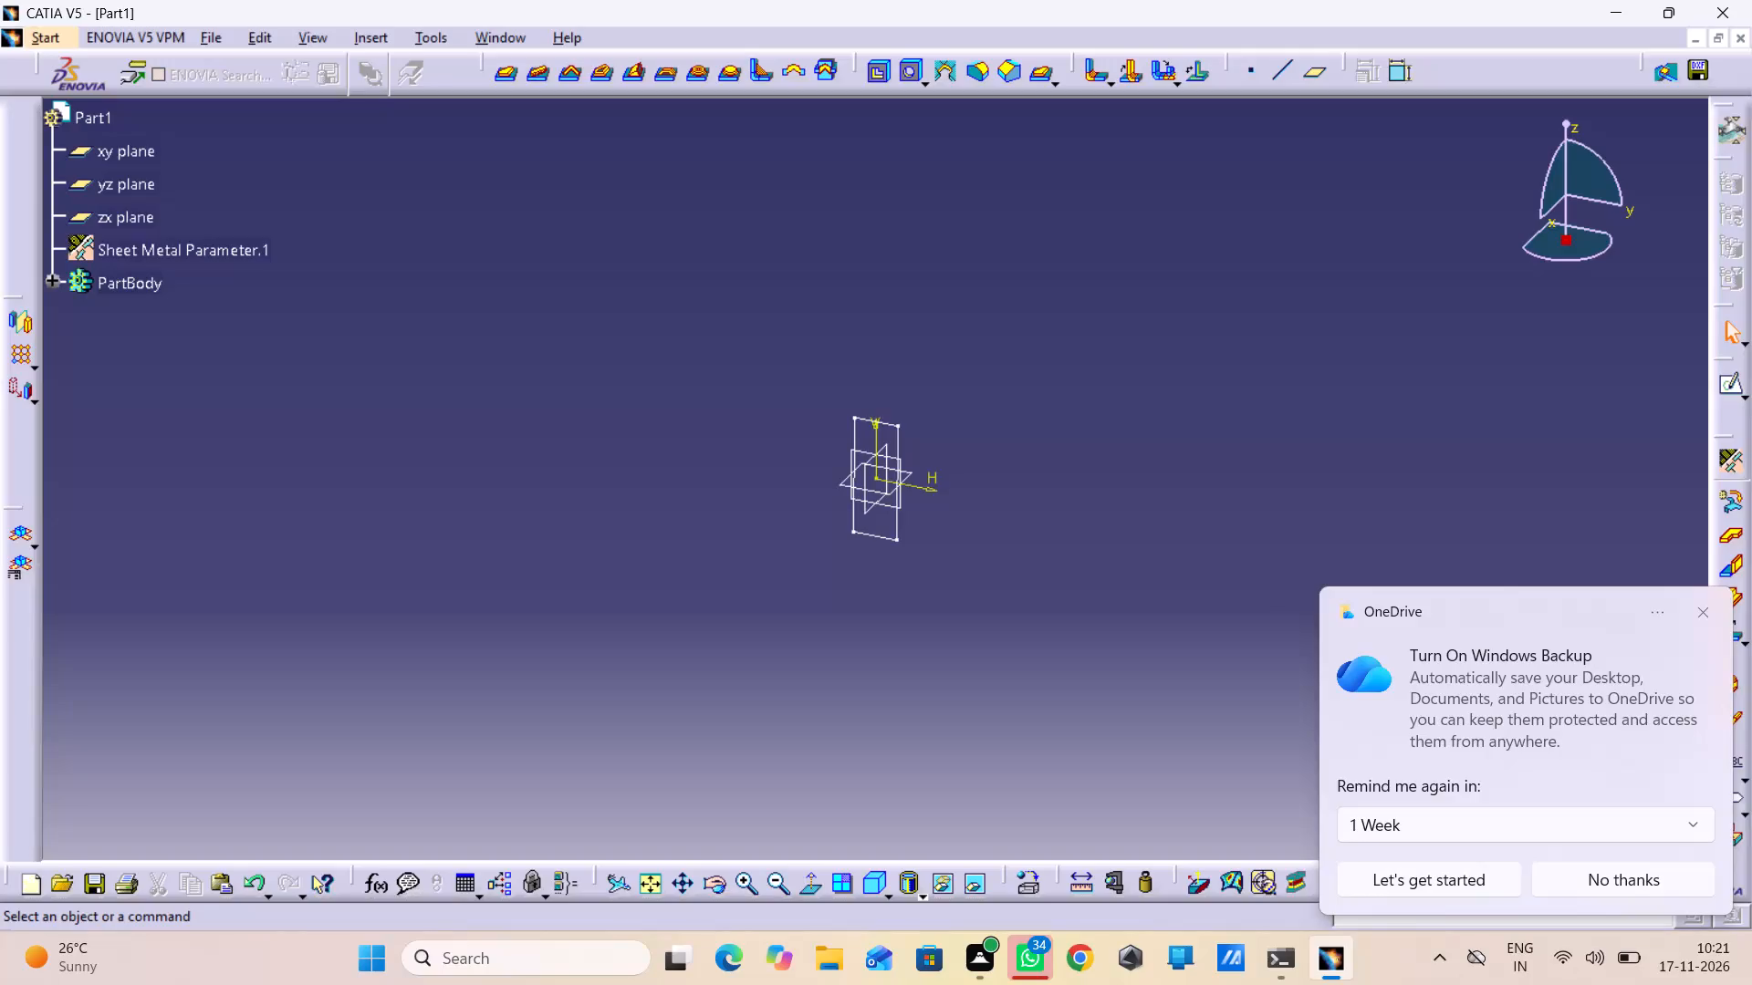
# Dismiss the OneDrive backup notification.
pyautogui.click(1082, 470)
pyautogui.click(1707, 613)
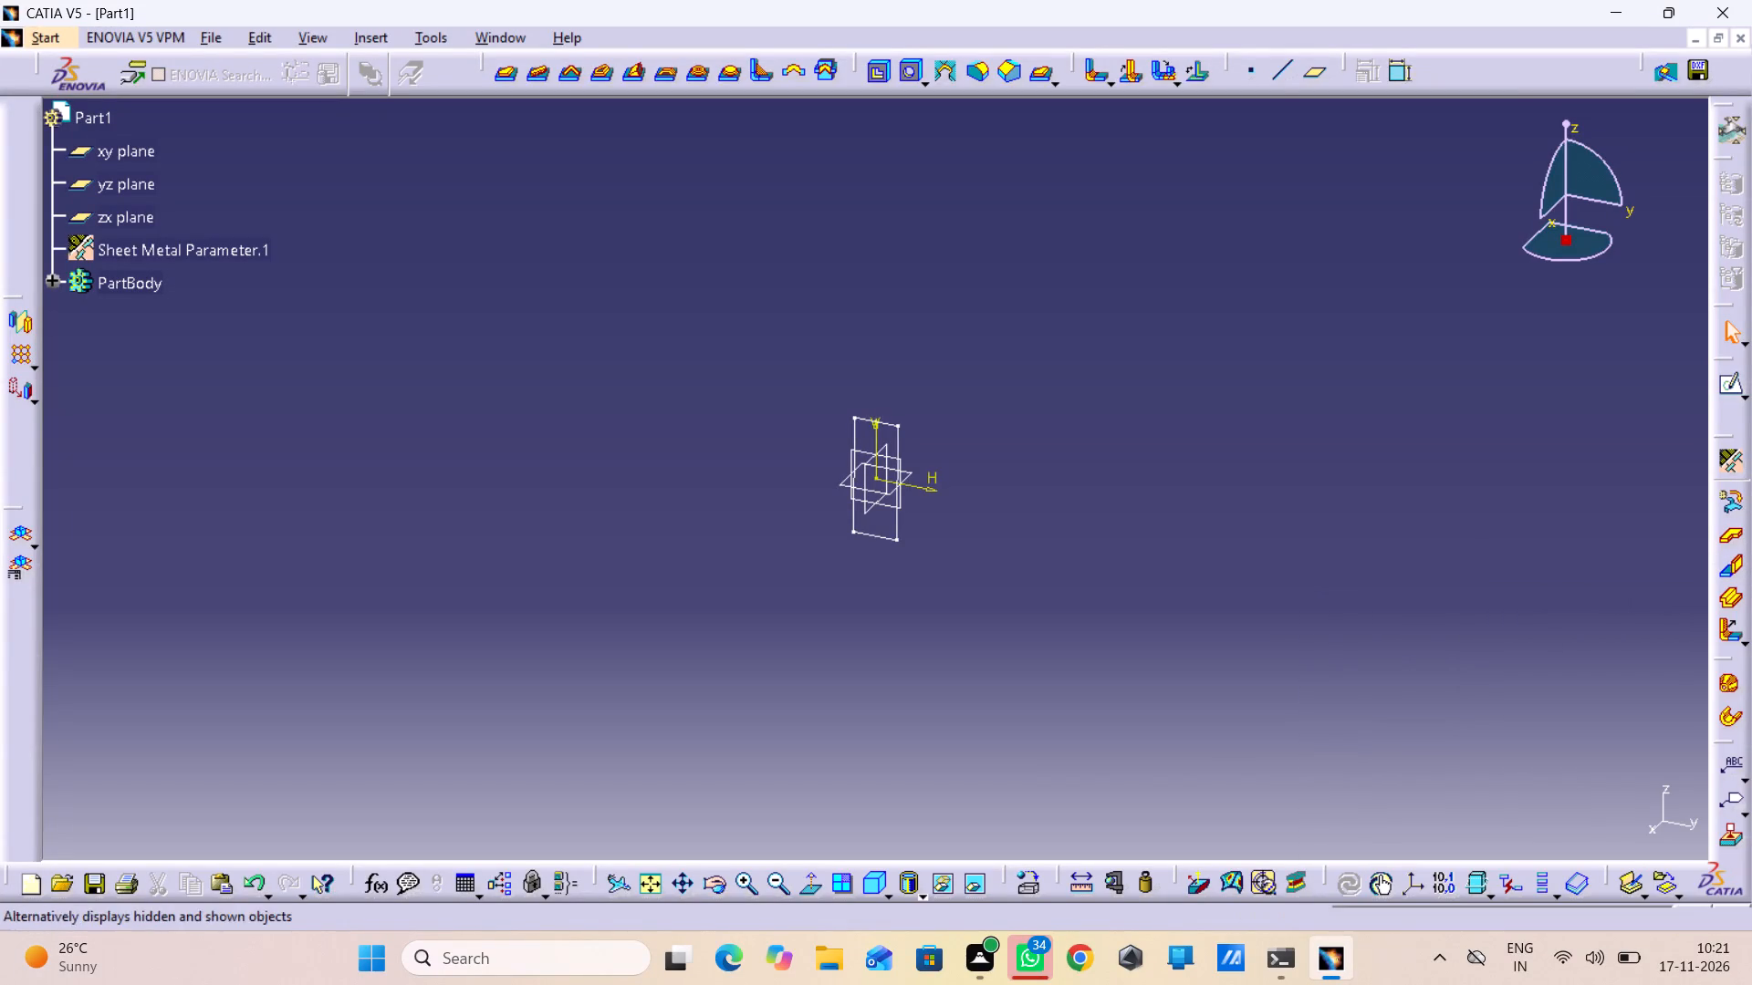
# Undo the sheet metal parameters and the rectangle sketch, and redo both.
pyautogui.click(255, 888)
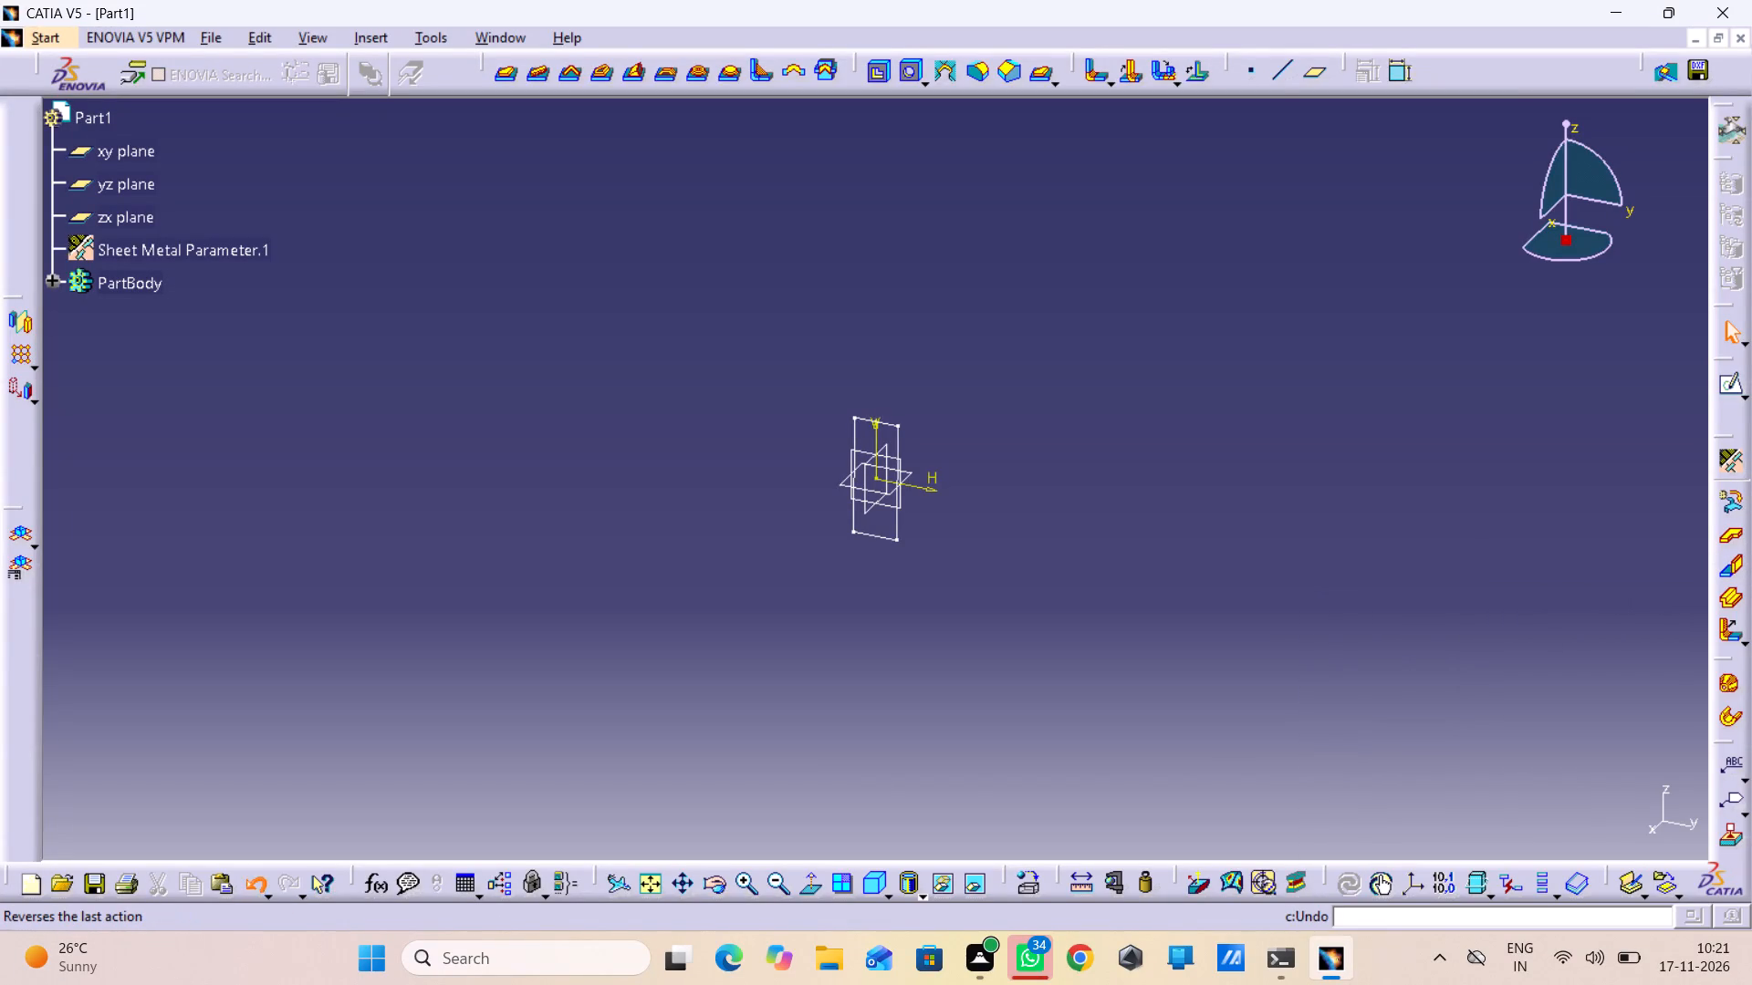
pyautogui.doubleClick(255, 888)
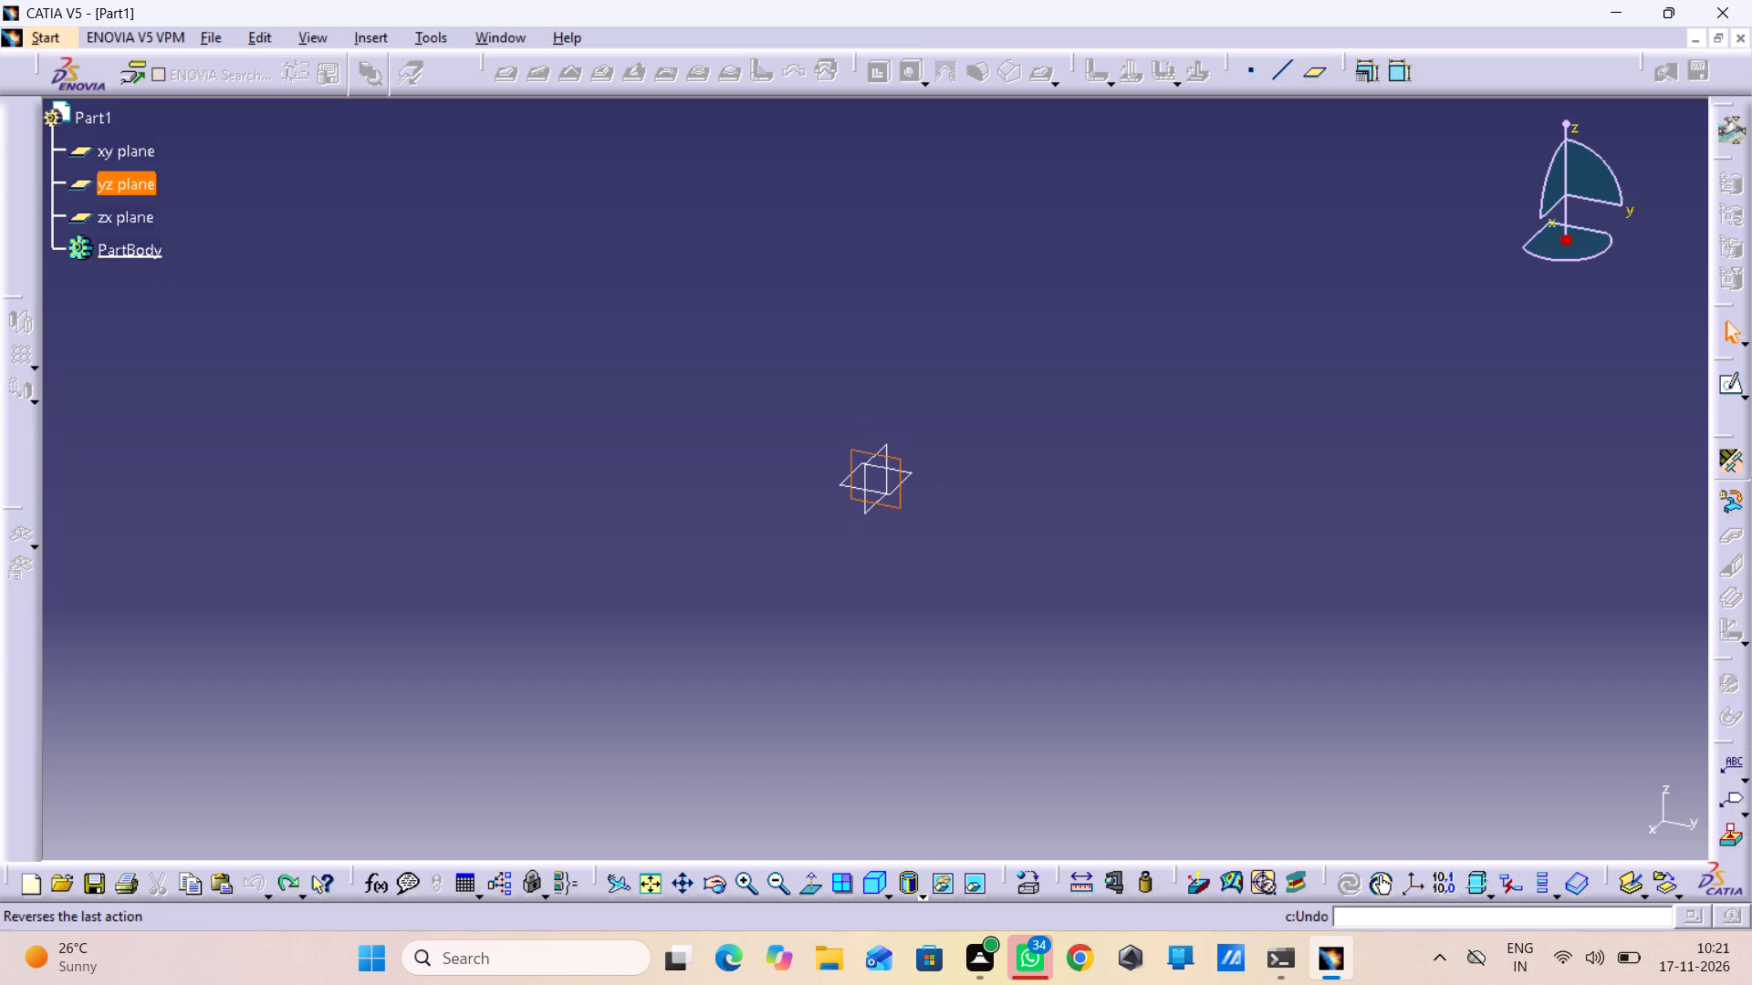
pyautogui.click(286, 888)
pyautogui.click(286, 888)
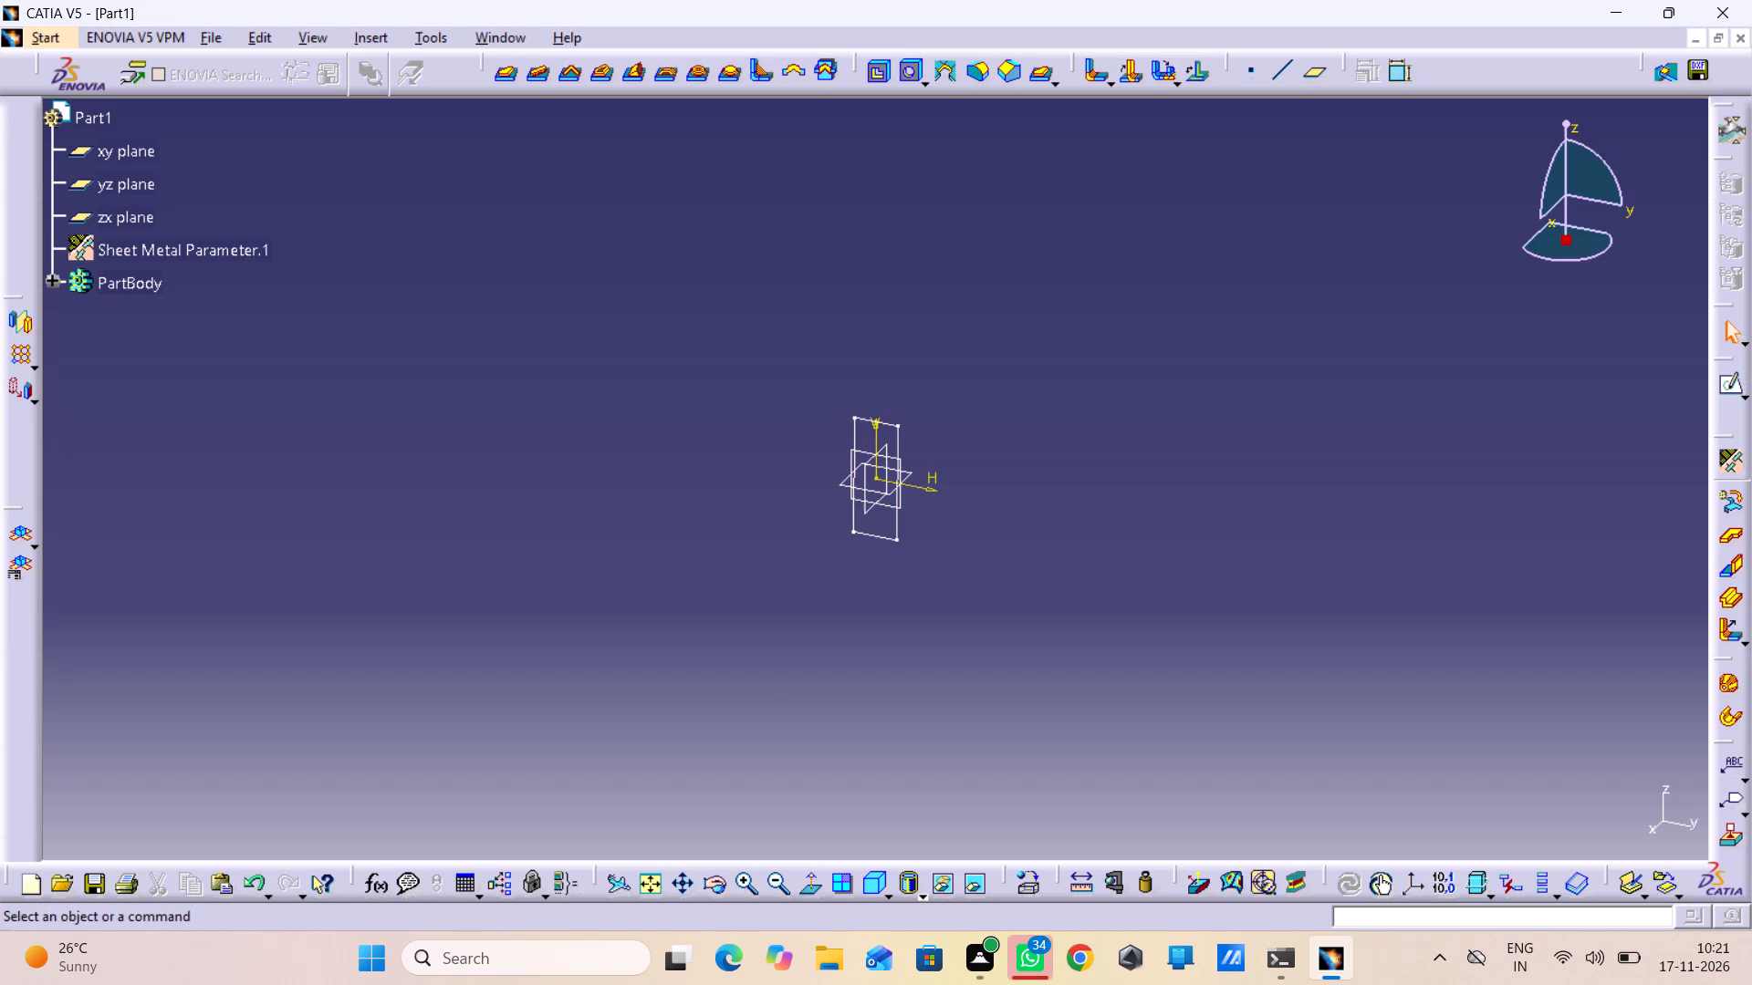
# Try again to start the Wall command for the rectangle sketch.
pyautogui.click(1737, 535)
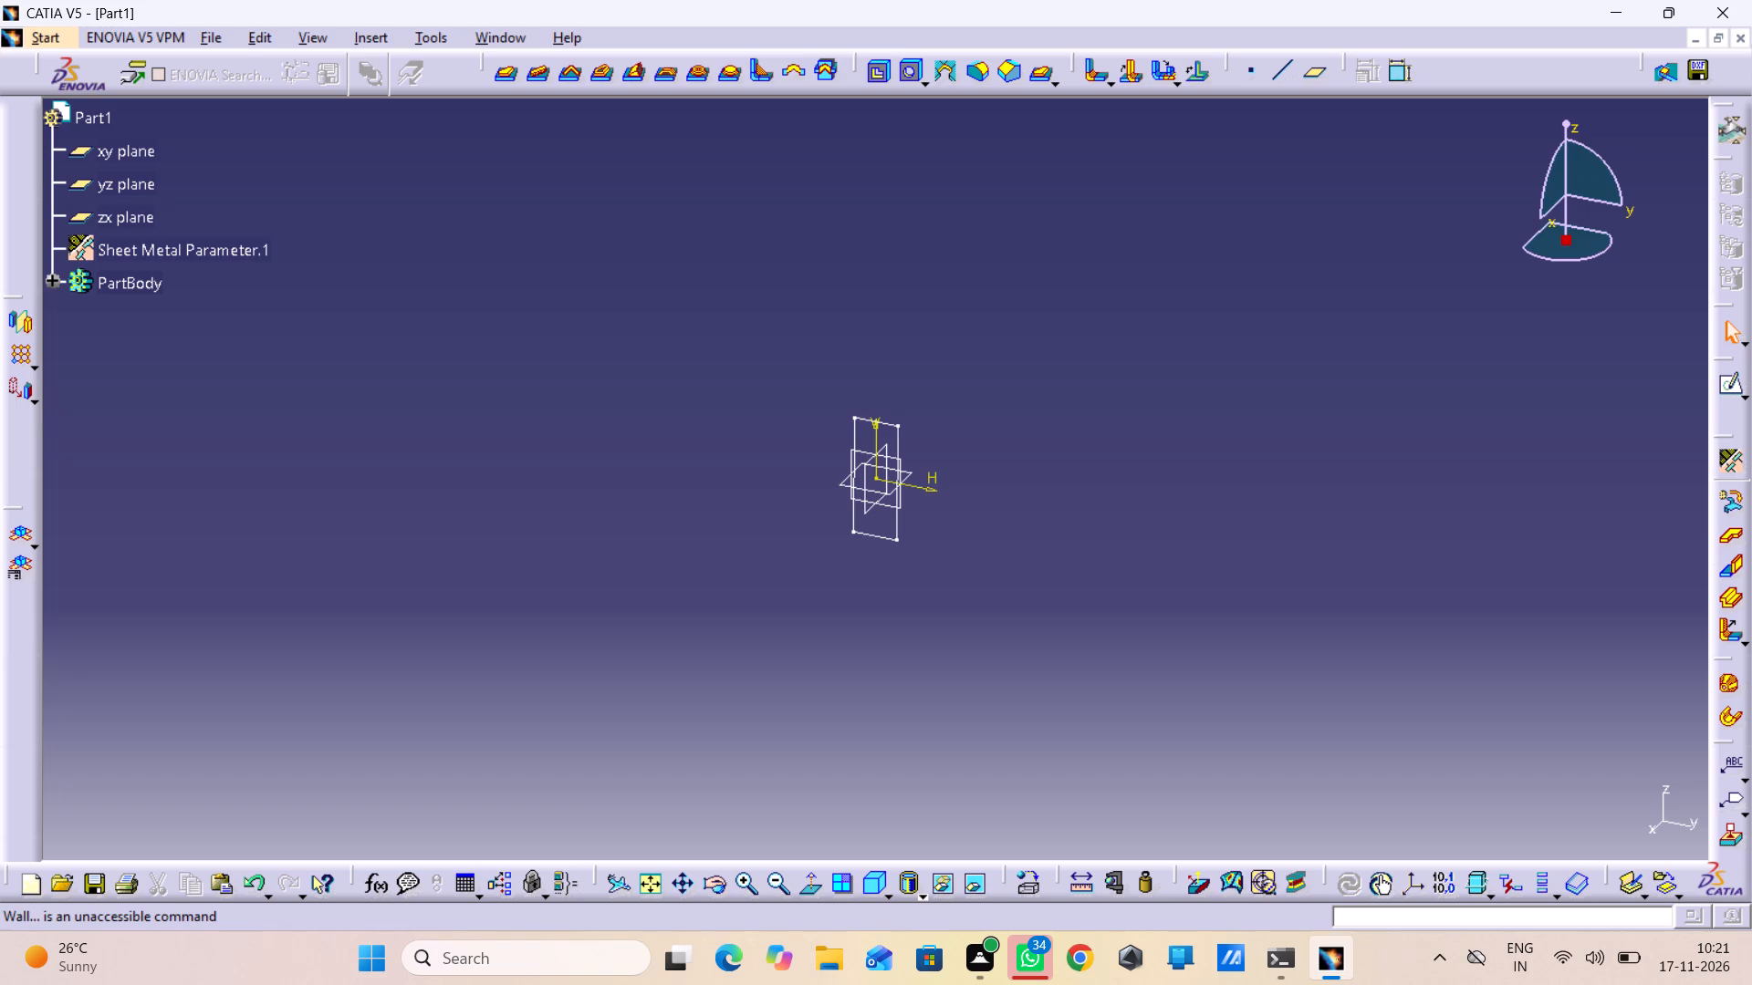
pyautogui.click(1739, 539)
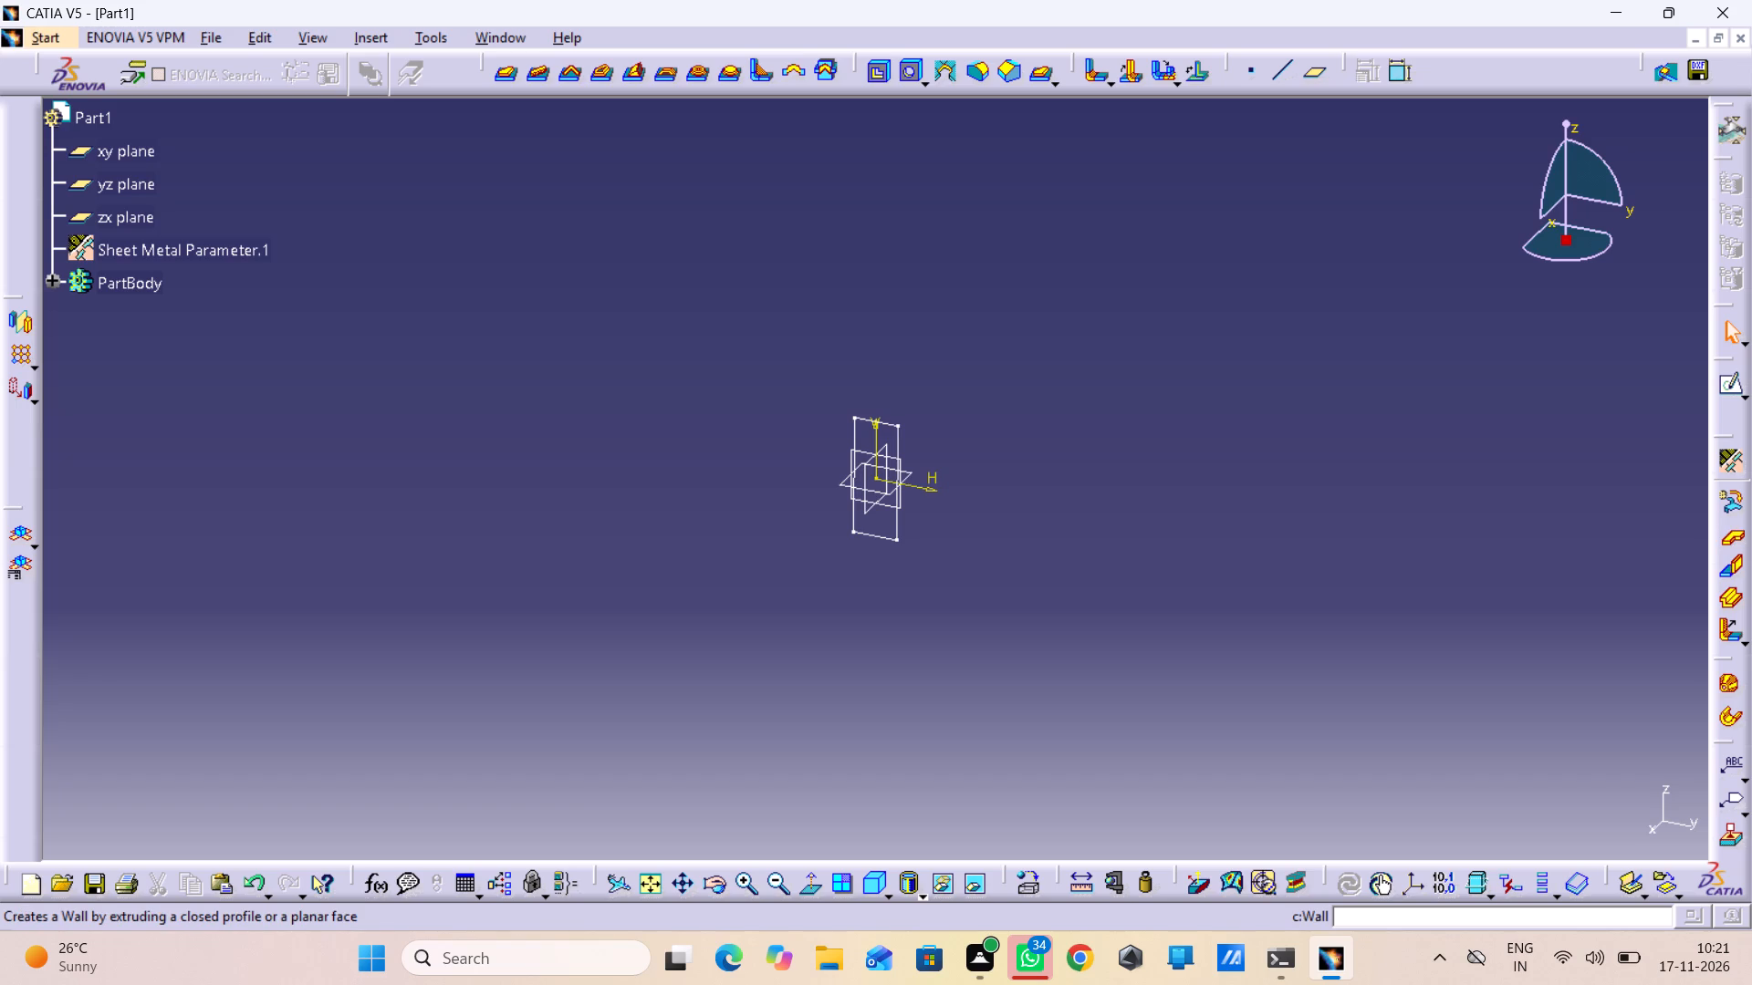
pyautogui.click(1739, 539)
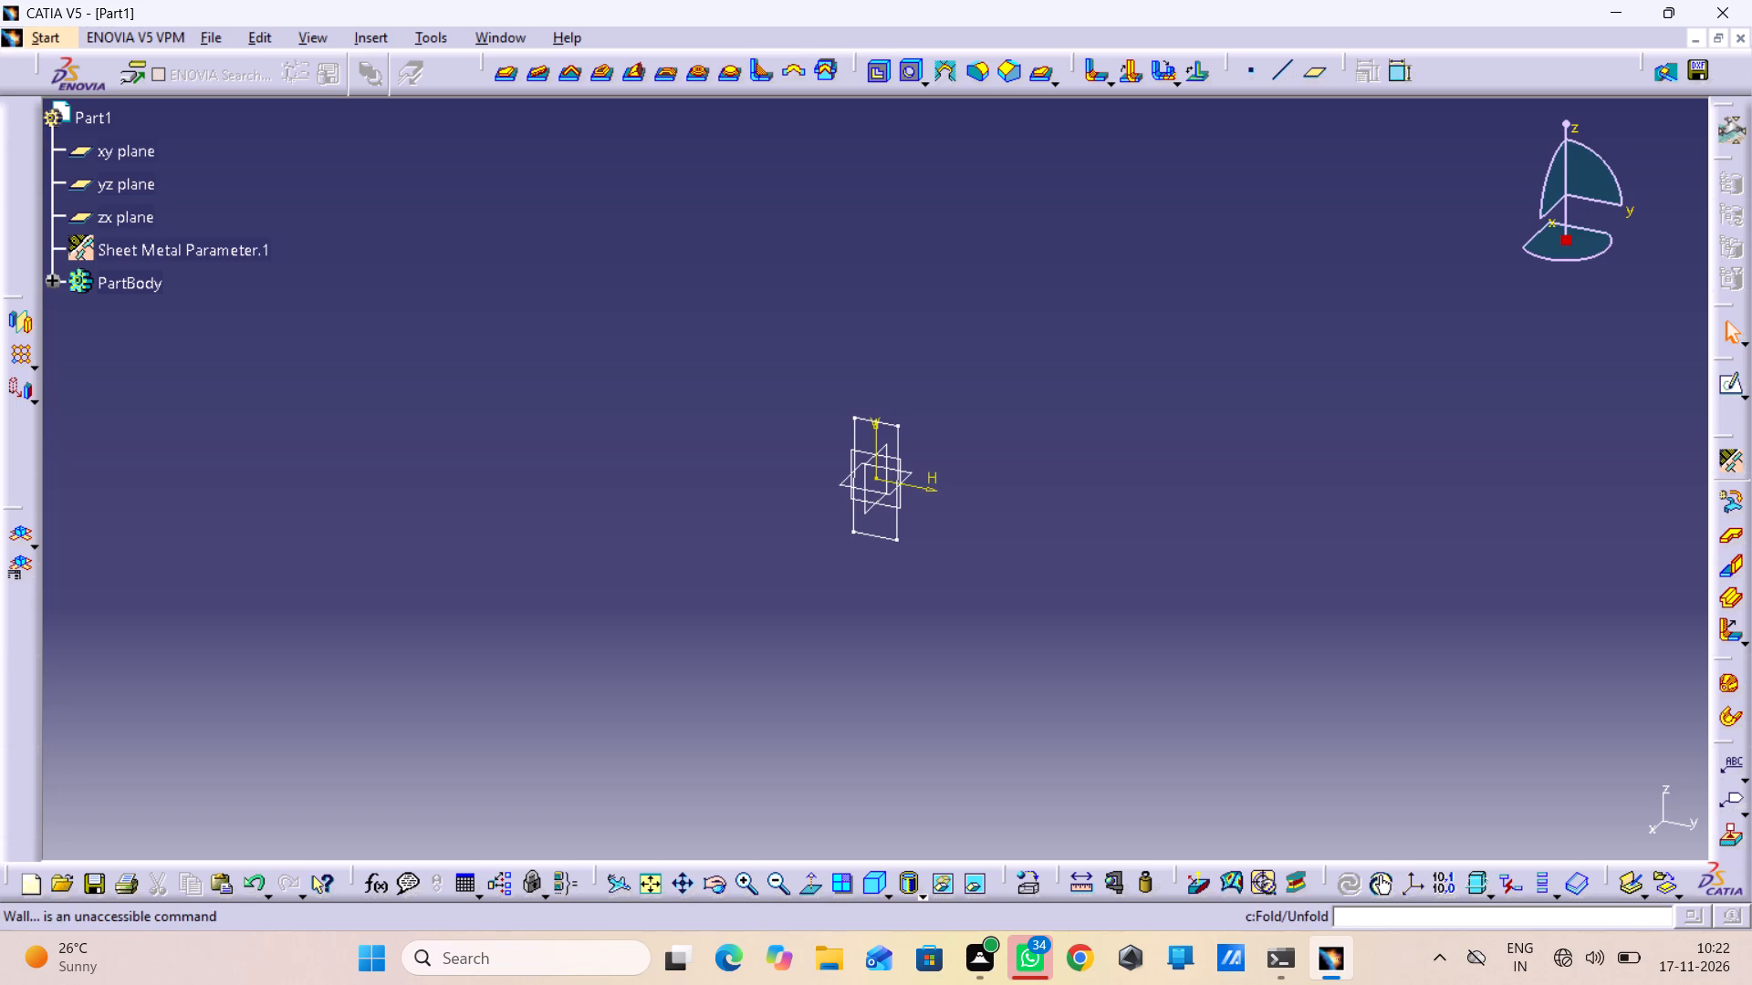
# Switch the part to the flat view with Fold/Unfold.
pyautogui.click(21, 536)
pyautogui.click(21, 536)
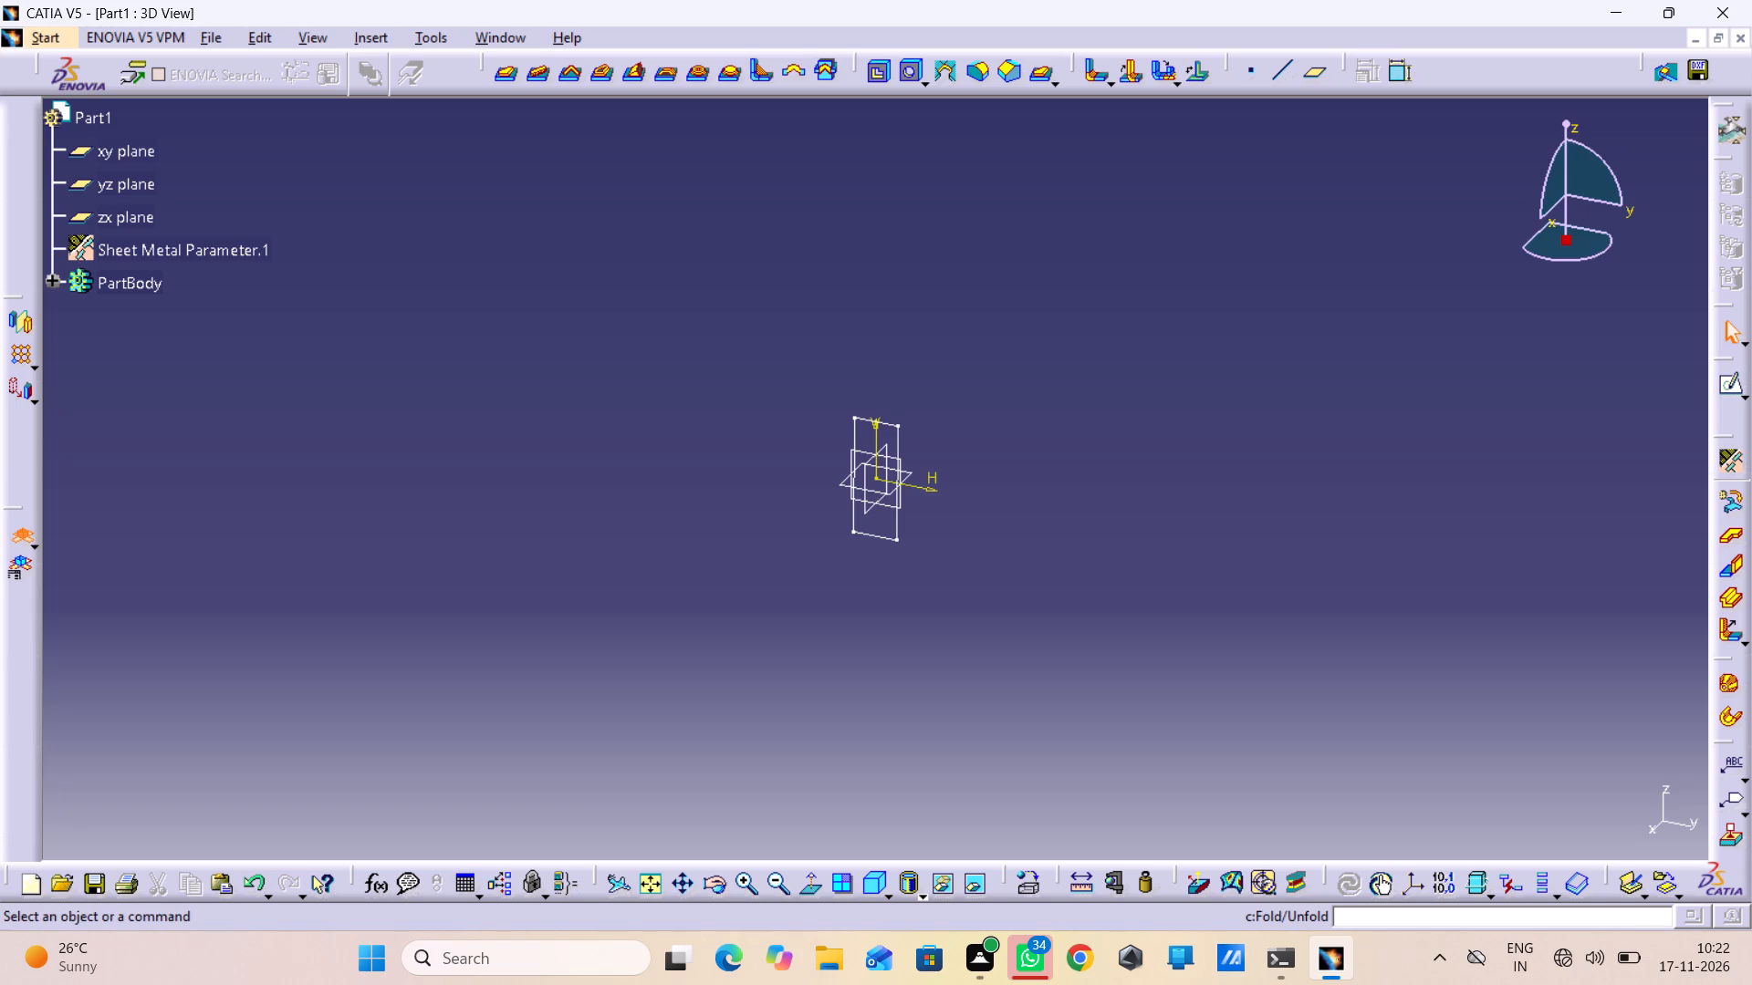
pyautogui.click(21, 536)
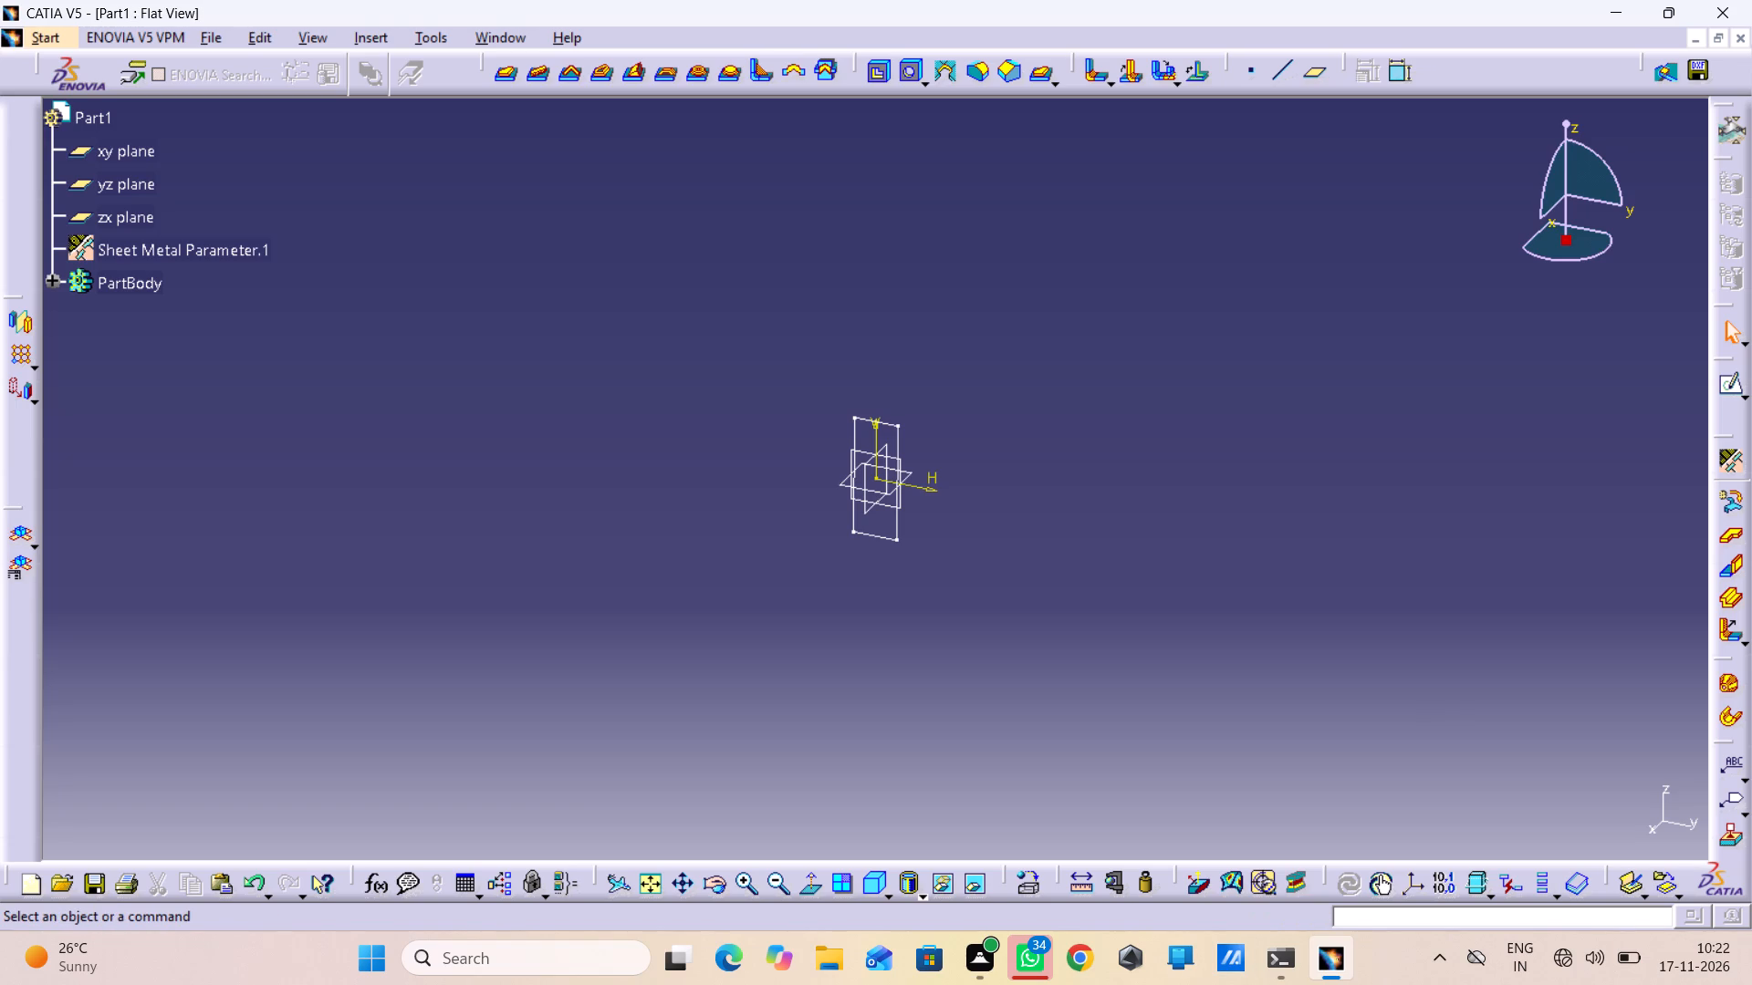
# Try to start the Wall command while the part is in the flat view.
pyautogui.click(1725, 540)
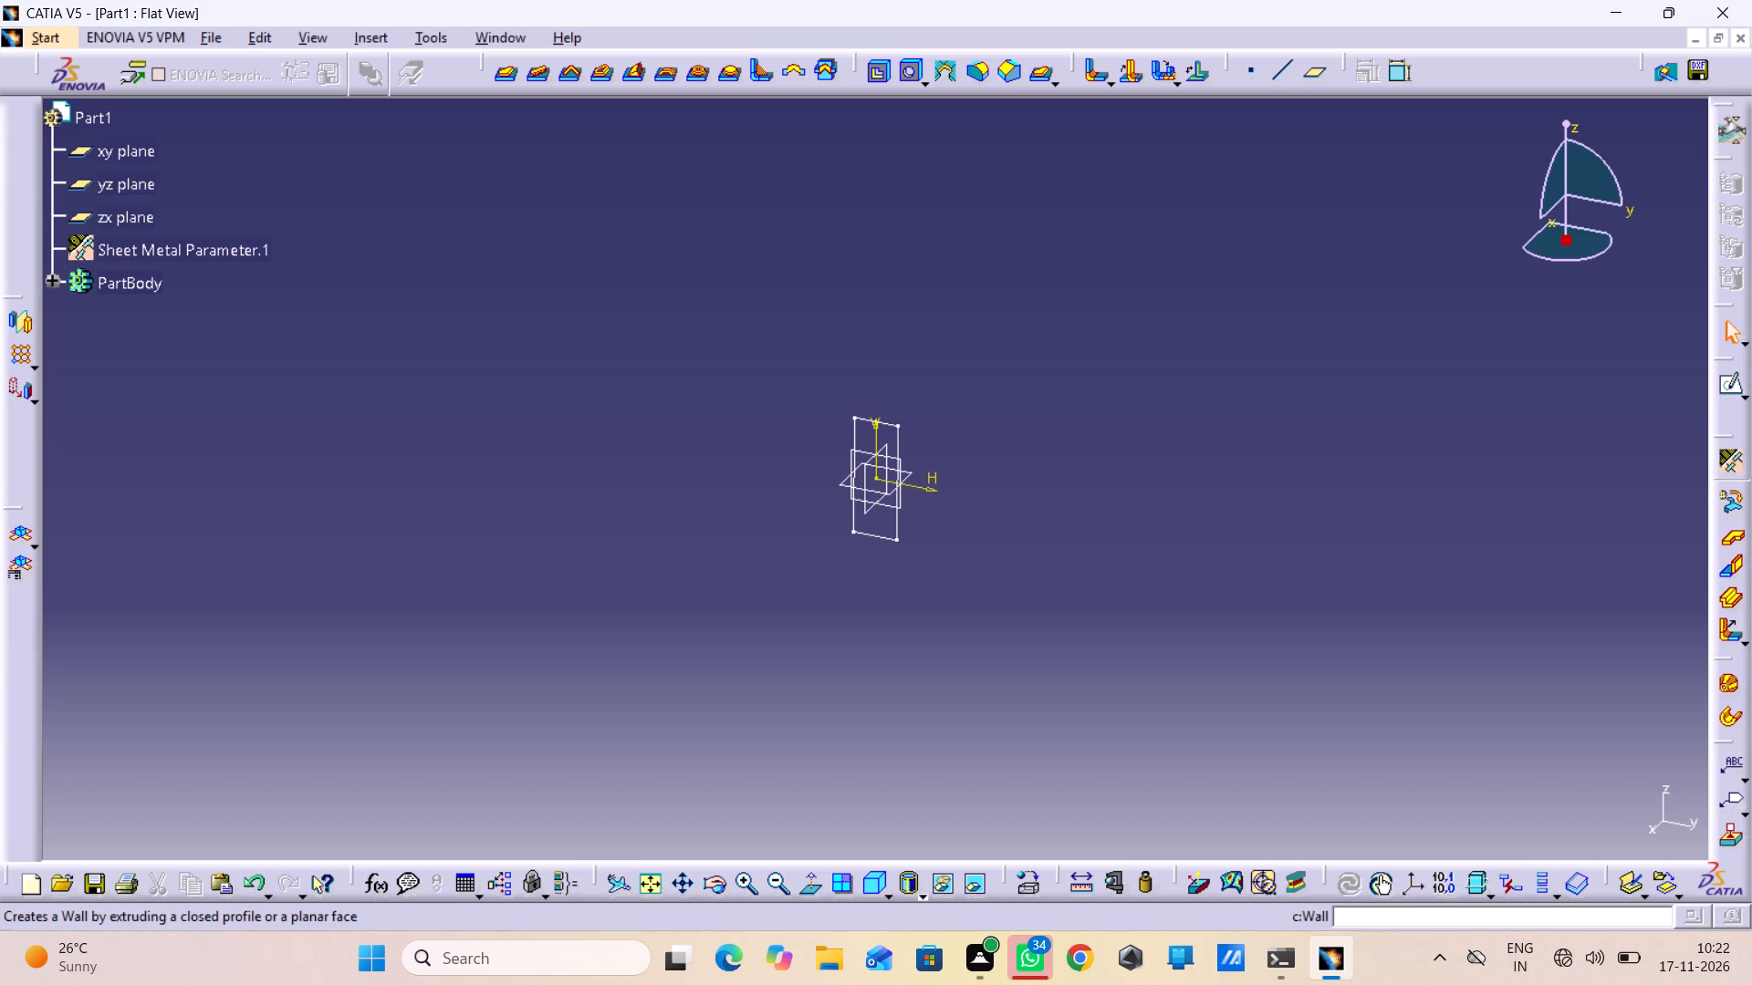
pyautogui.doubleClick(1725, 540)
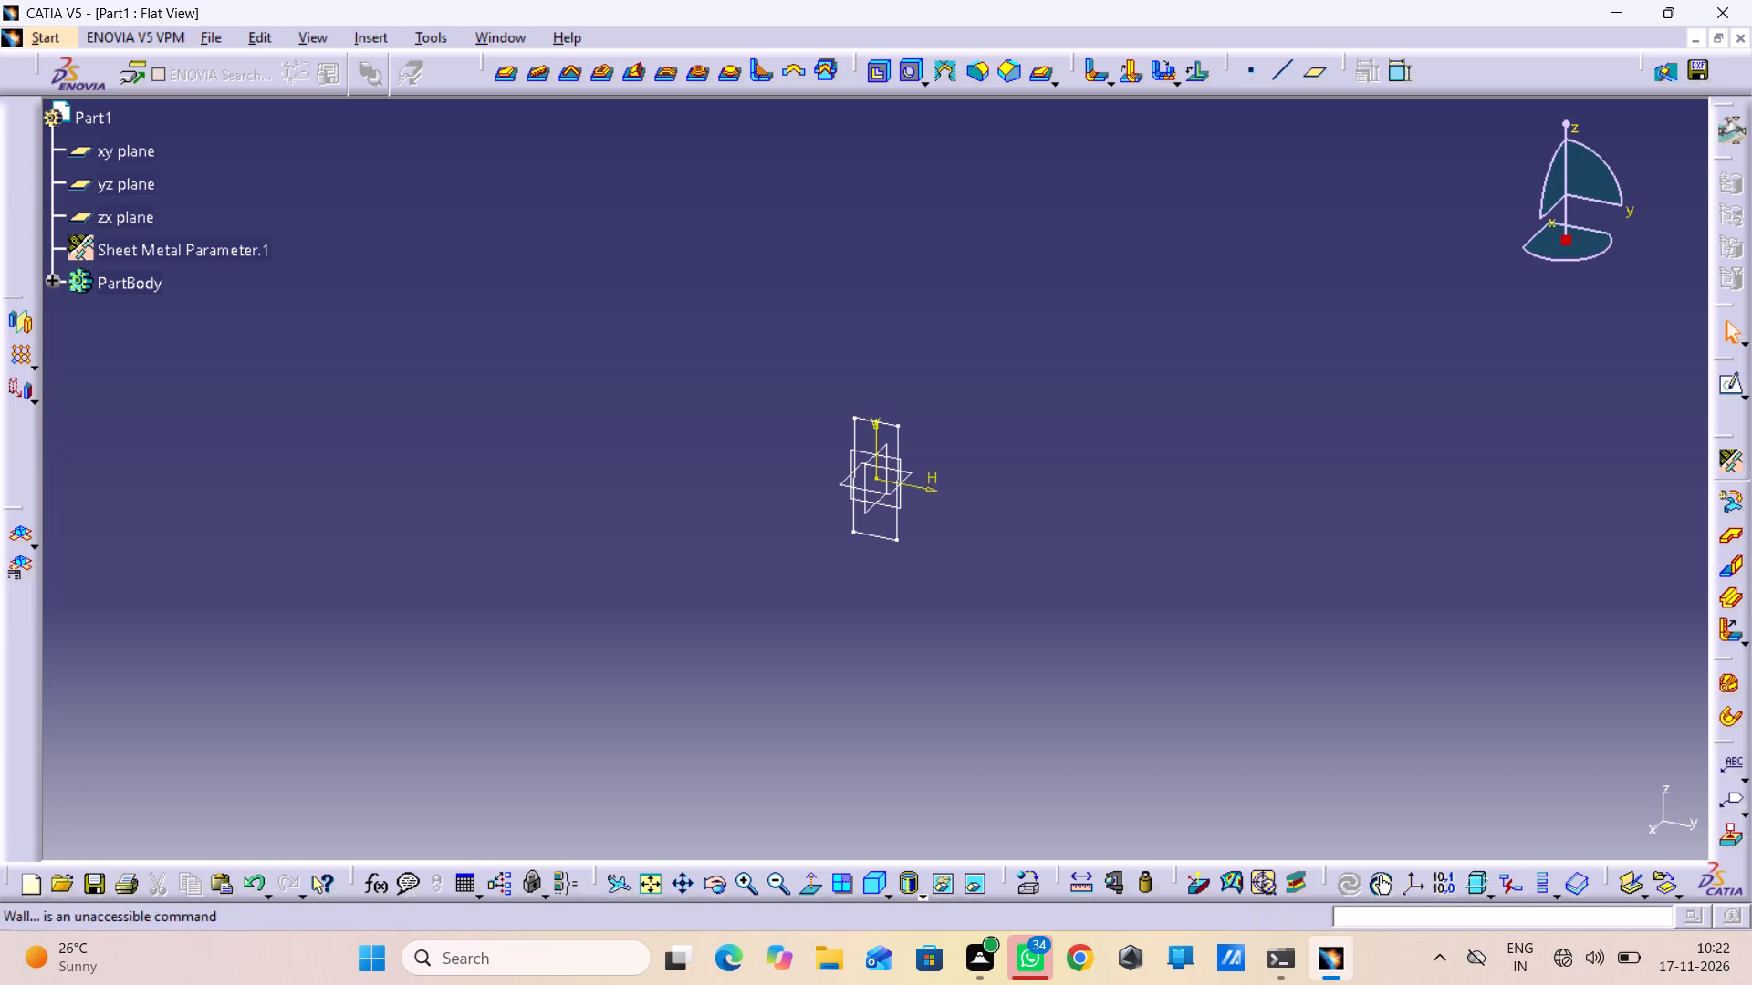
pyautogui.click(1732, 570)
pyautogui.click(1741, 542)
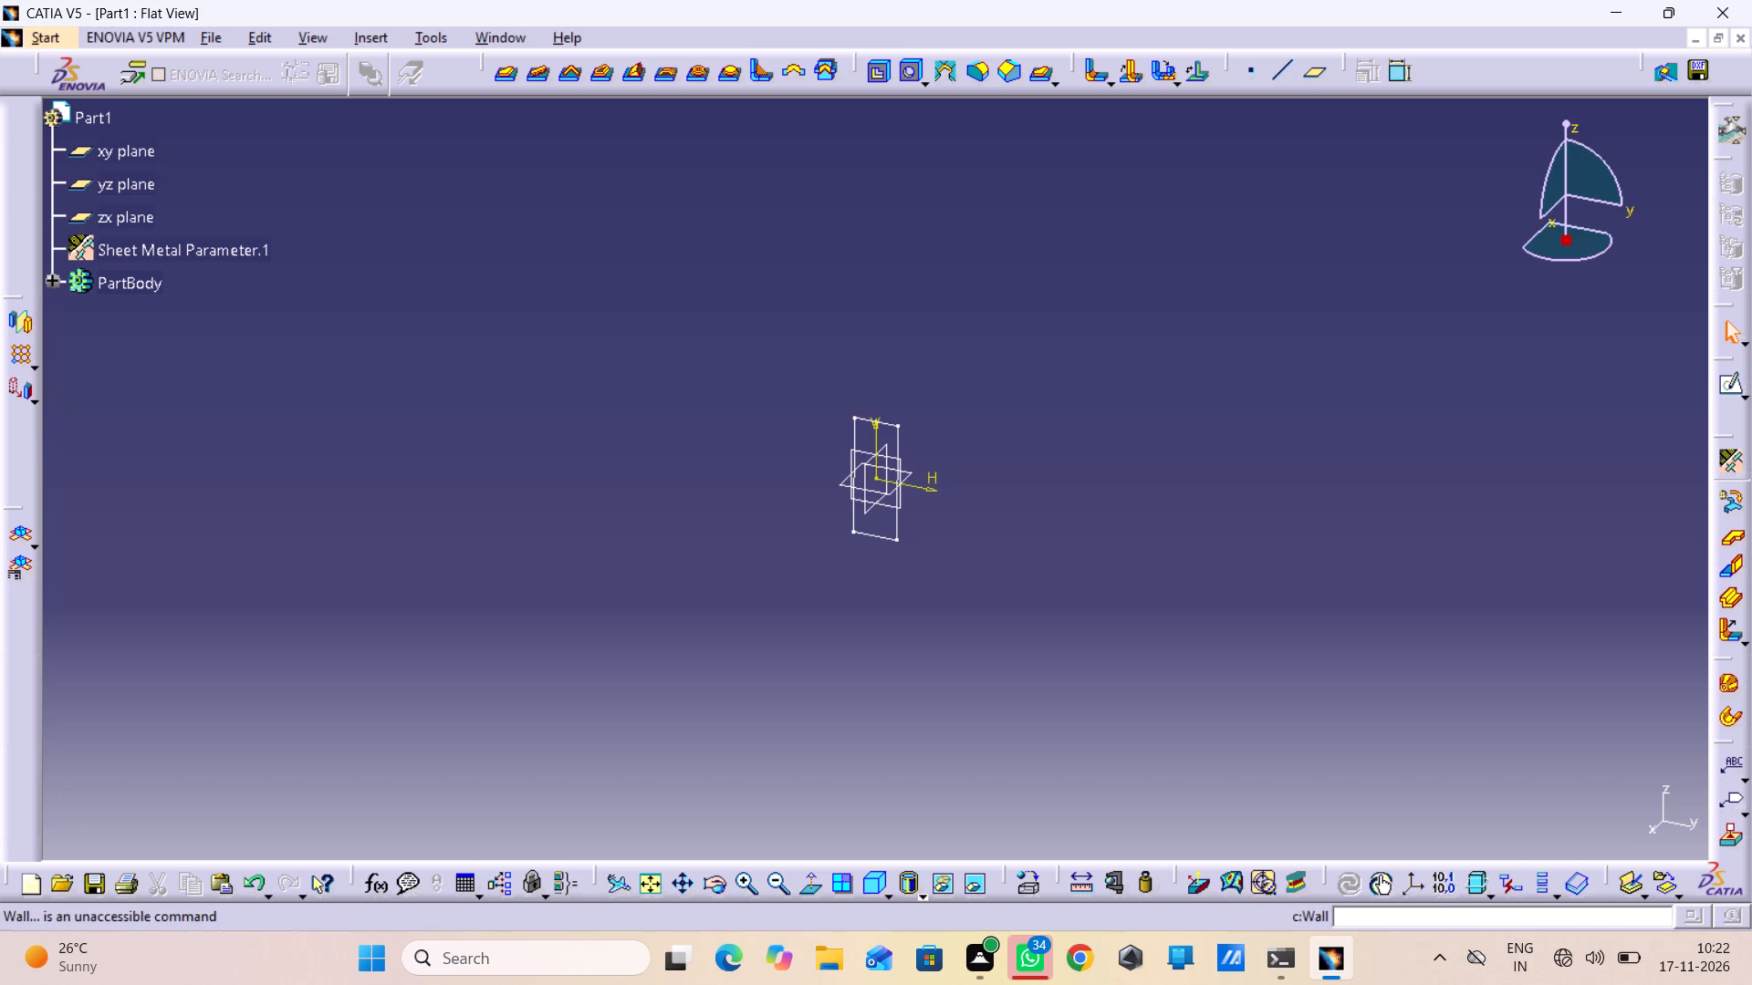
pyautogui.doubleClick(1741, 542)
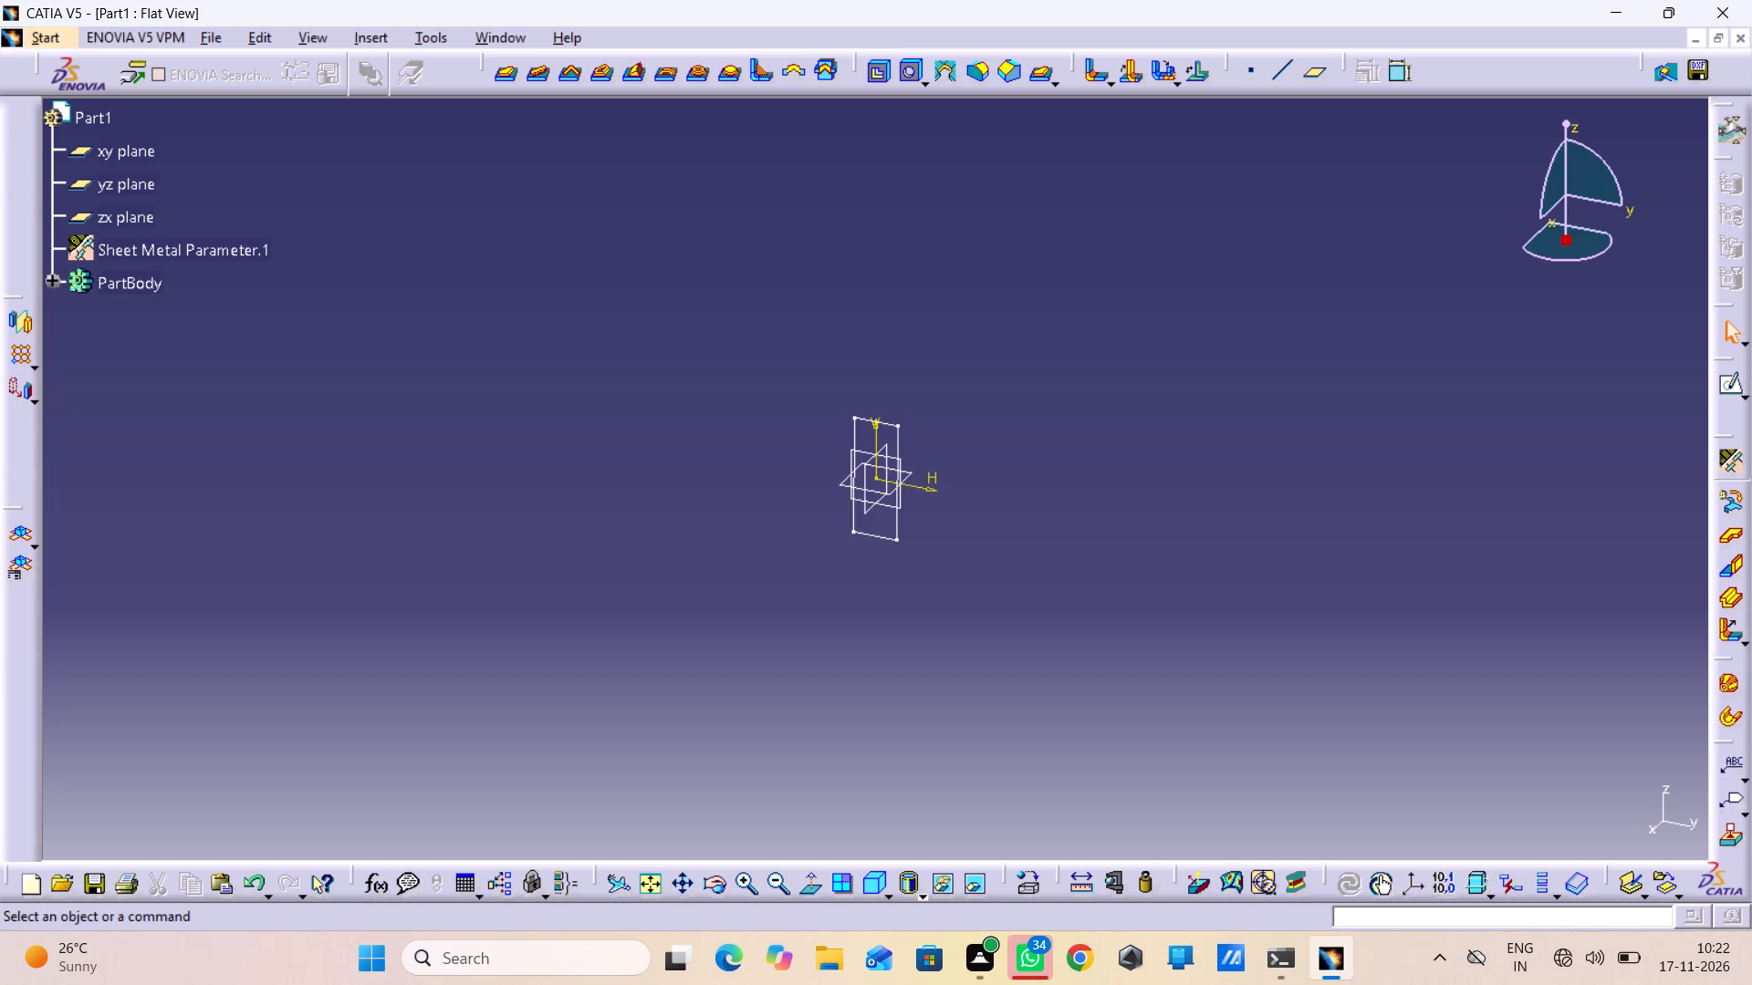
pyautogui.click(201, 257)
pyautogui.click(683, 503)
# Open the rectangle sketch to check its profile and dimensions, and exit the sketch.
pyautogui.click(881, 534)
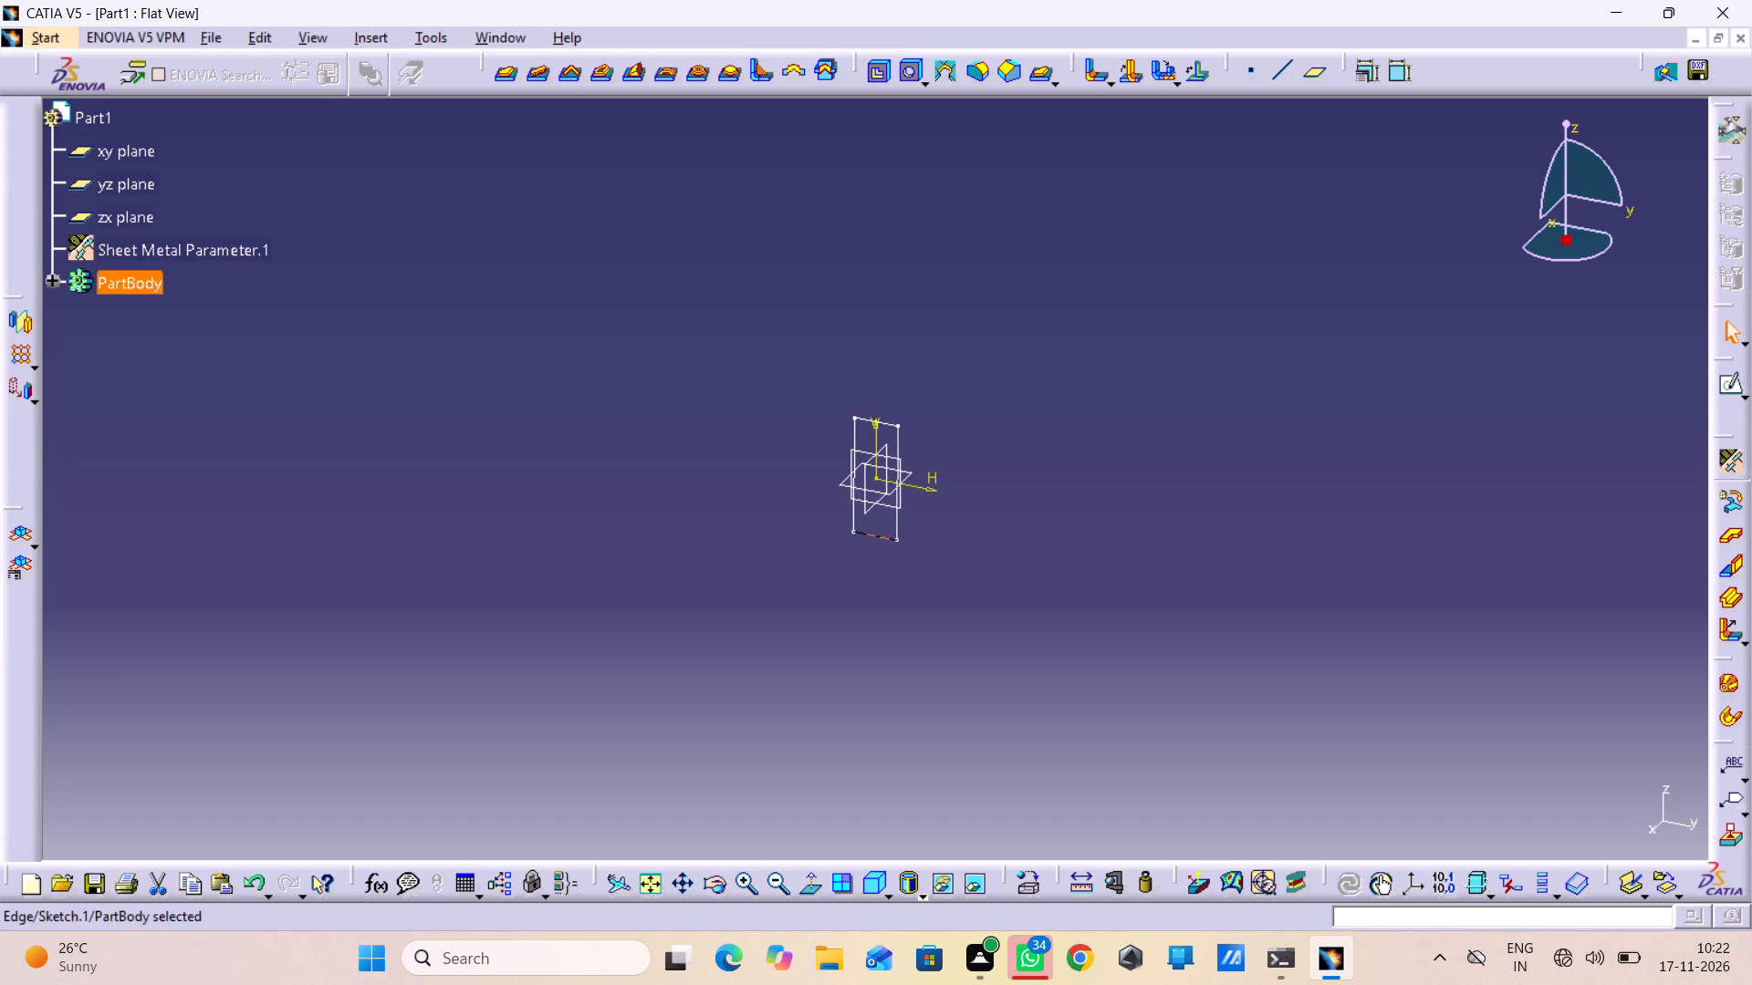
pyautogui.doubleClick(881, 534)
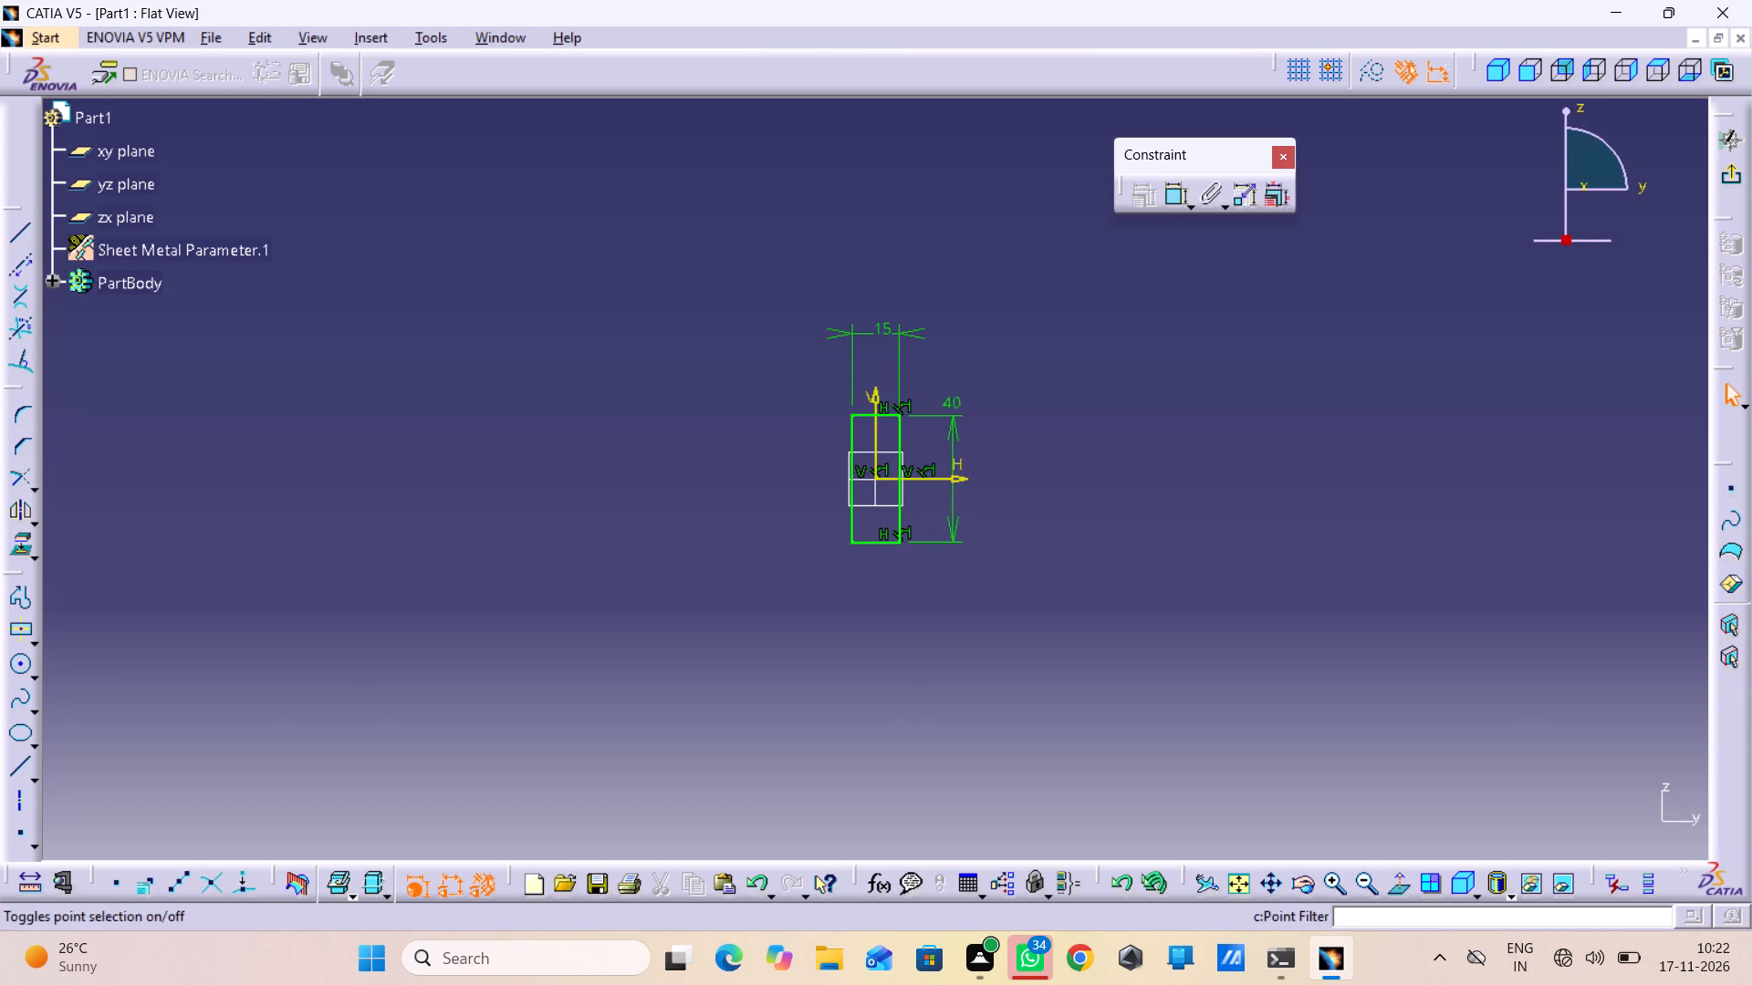
pyautogui.click(1728, 179)
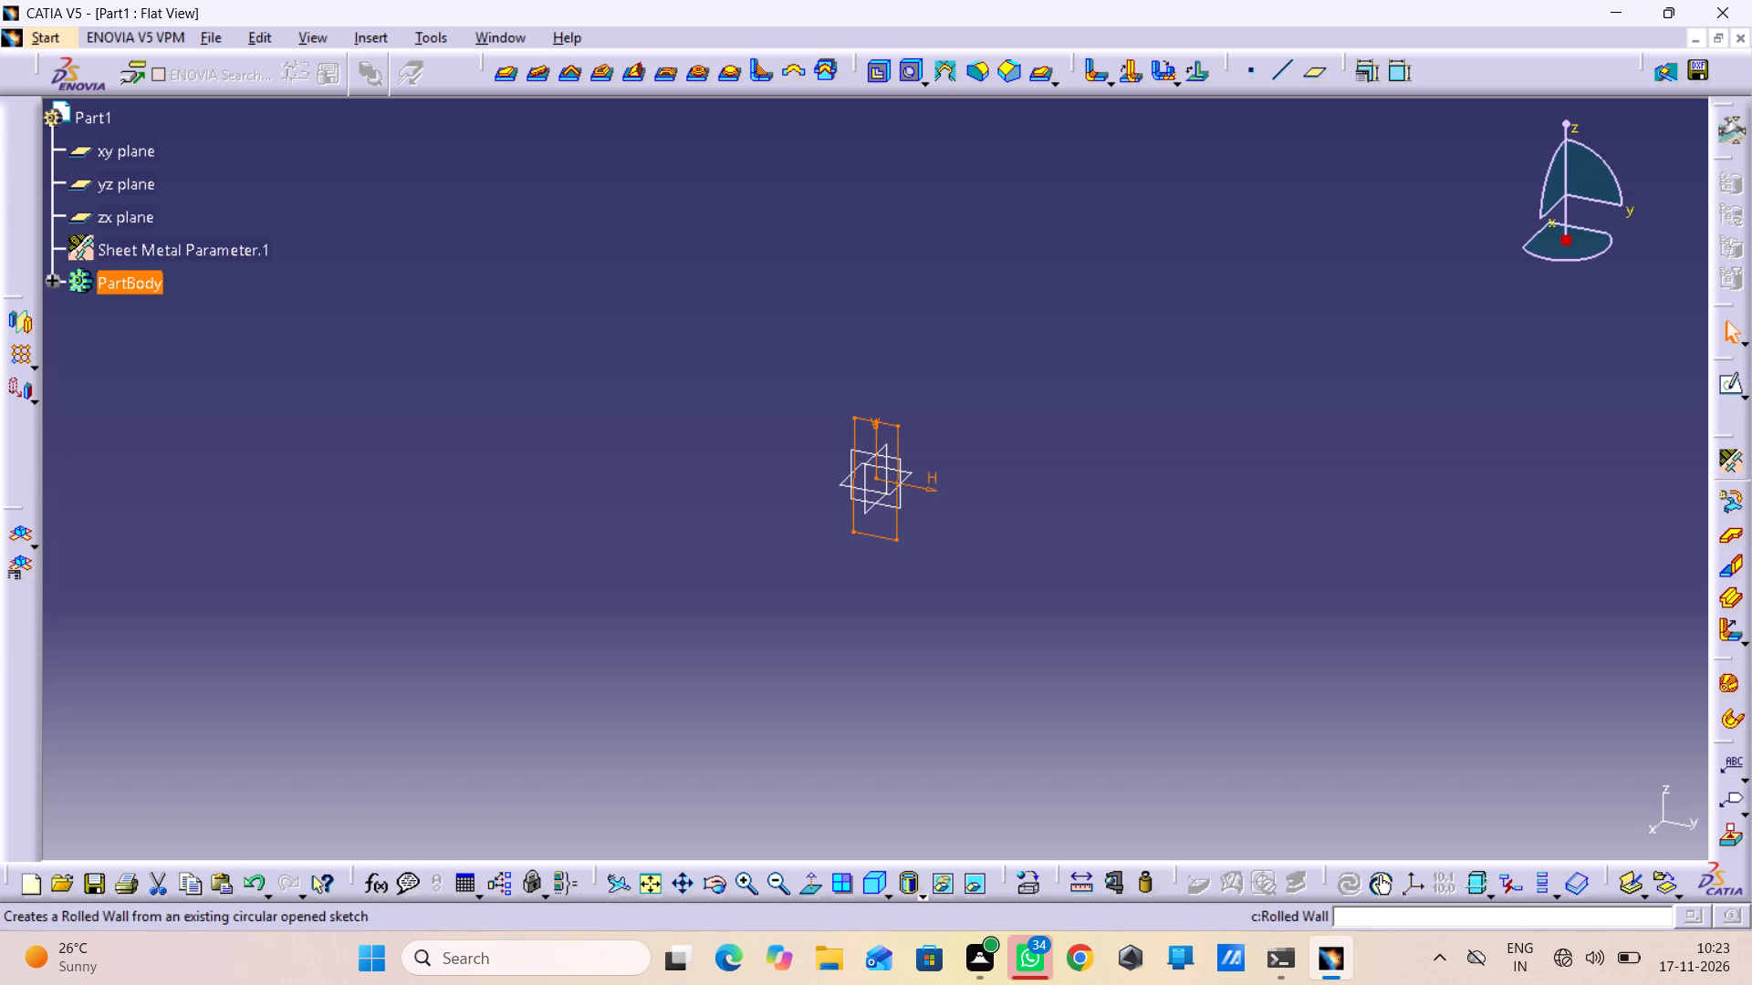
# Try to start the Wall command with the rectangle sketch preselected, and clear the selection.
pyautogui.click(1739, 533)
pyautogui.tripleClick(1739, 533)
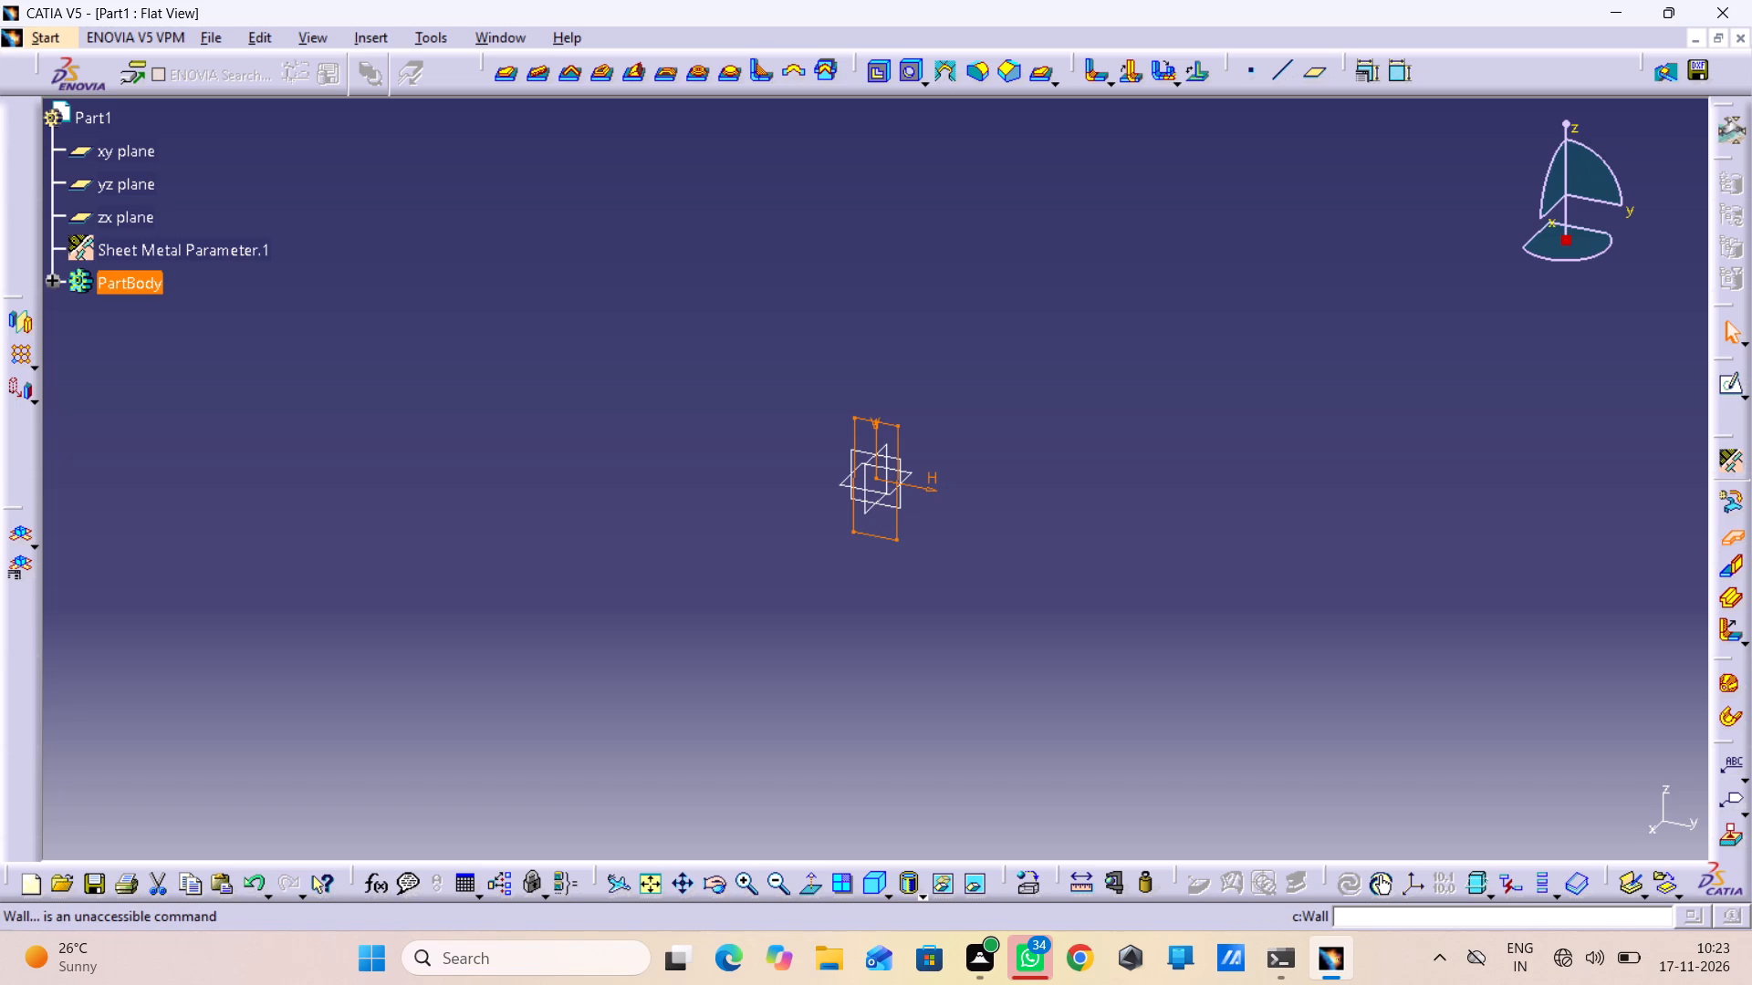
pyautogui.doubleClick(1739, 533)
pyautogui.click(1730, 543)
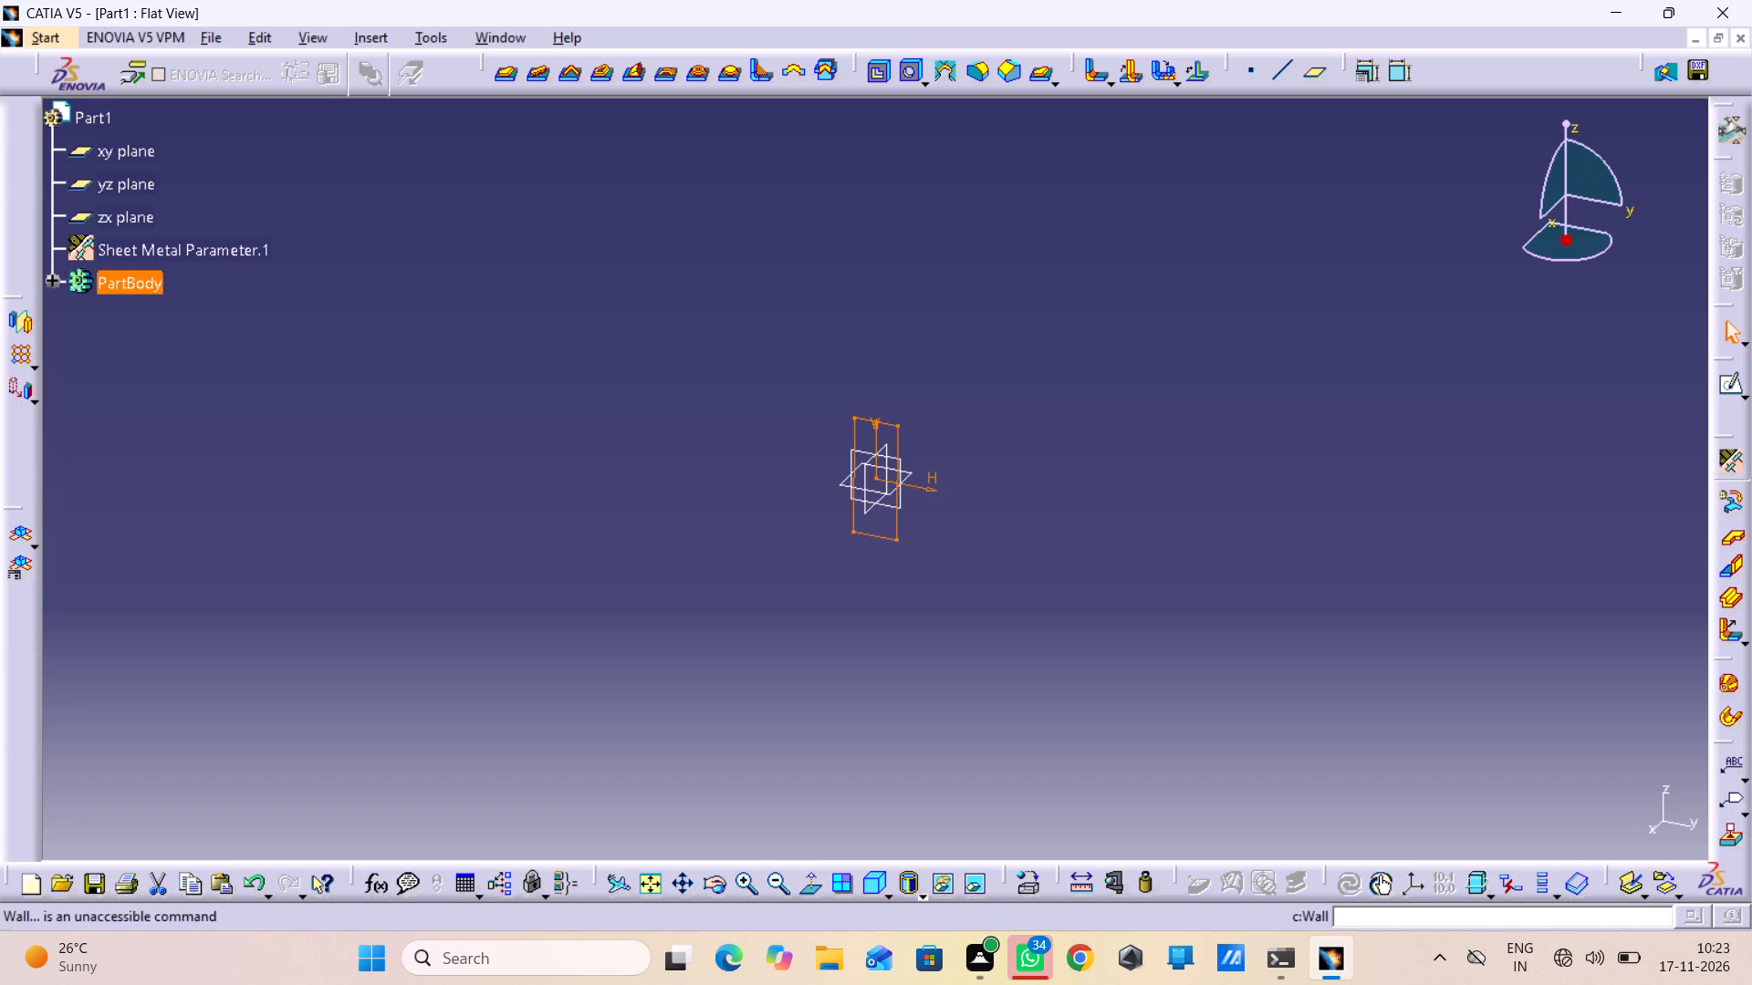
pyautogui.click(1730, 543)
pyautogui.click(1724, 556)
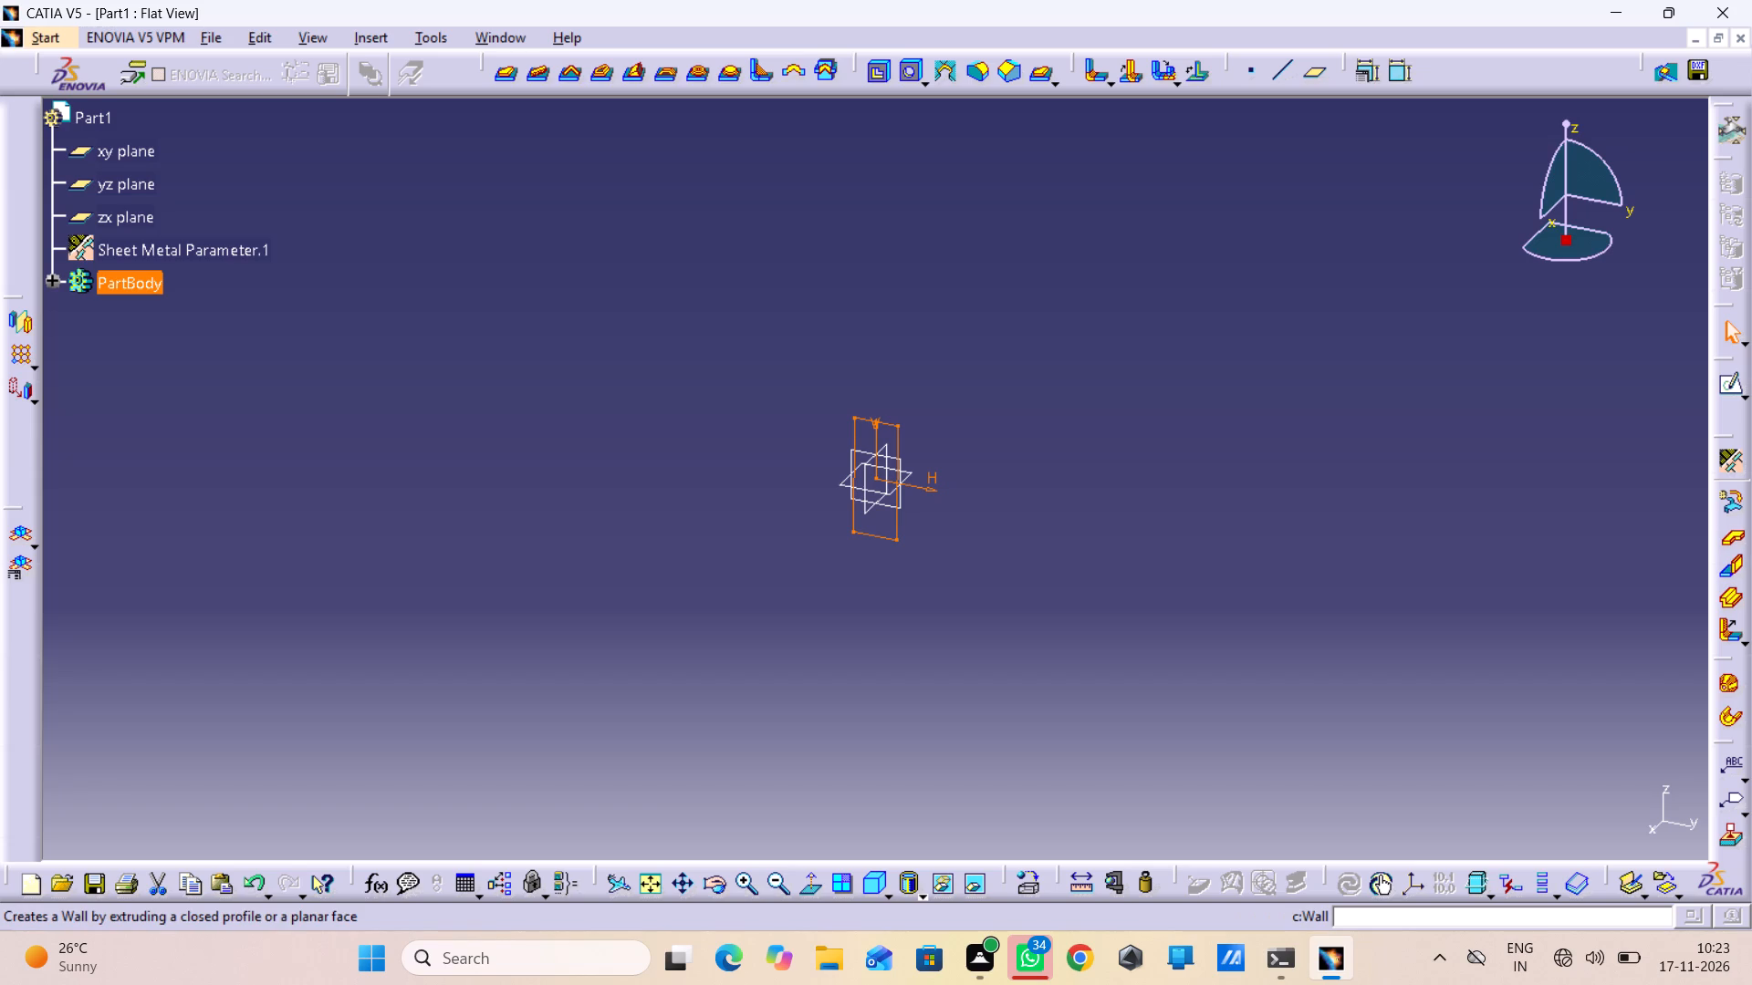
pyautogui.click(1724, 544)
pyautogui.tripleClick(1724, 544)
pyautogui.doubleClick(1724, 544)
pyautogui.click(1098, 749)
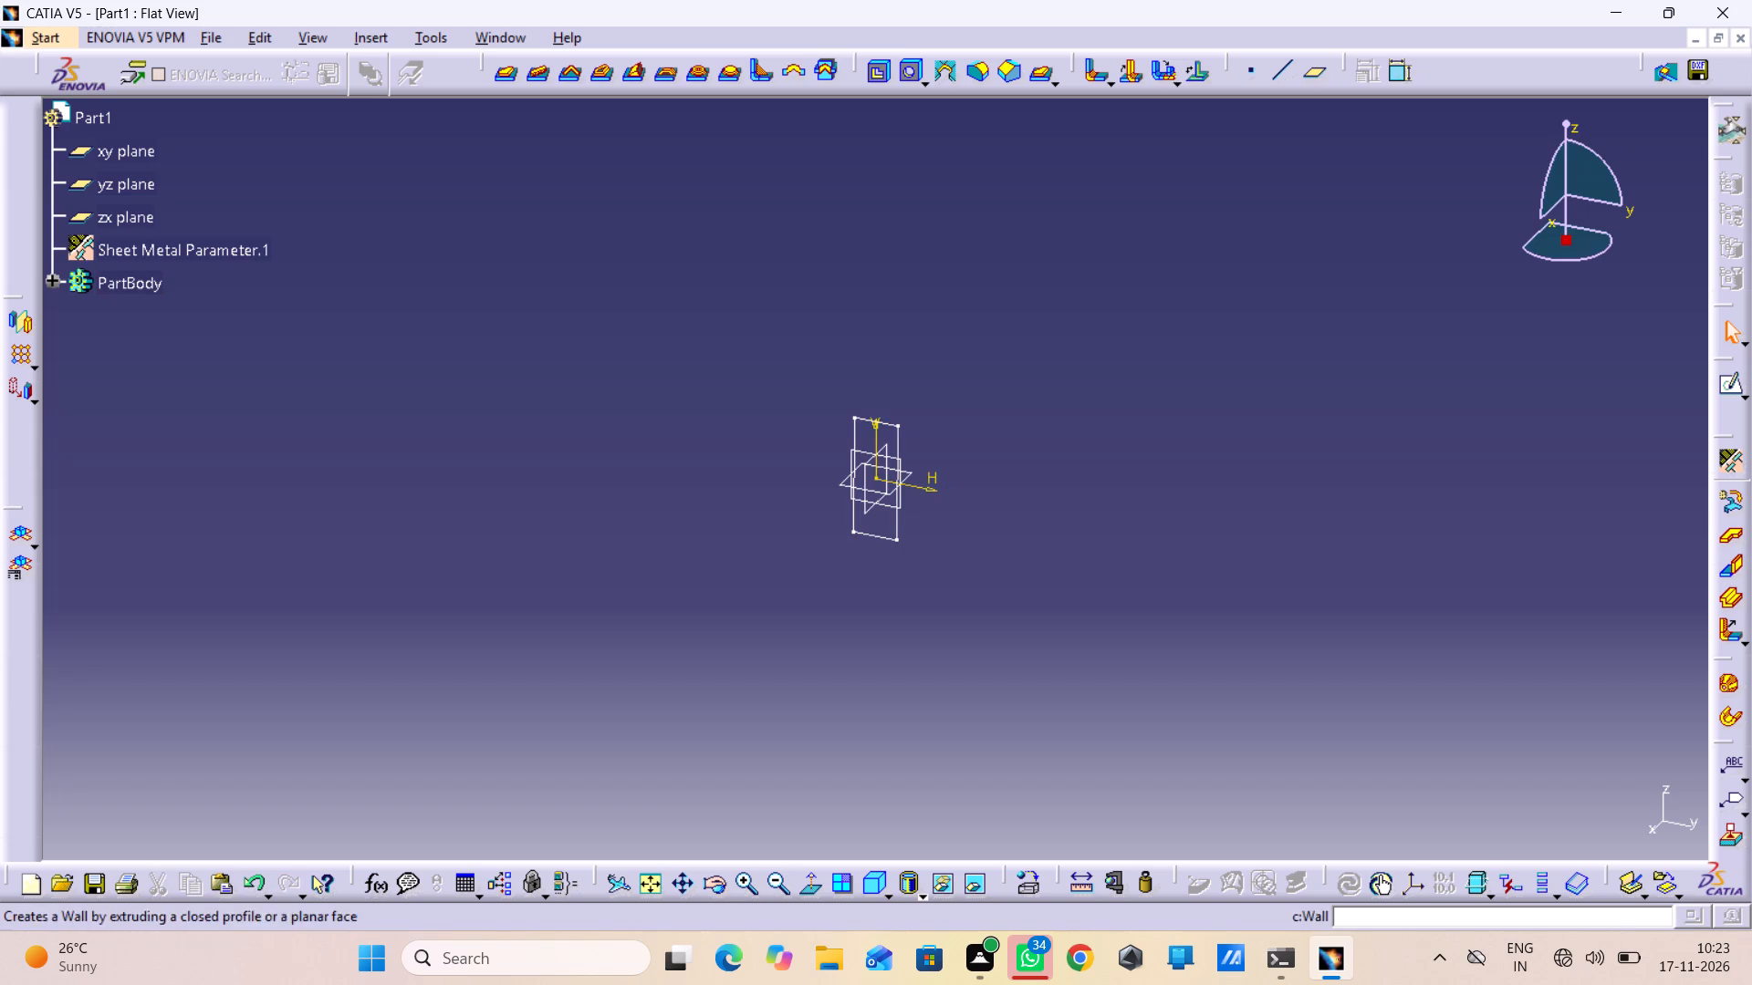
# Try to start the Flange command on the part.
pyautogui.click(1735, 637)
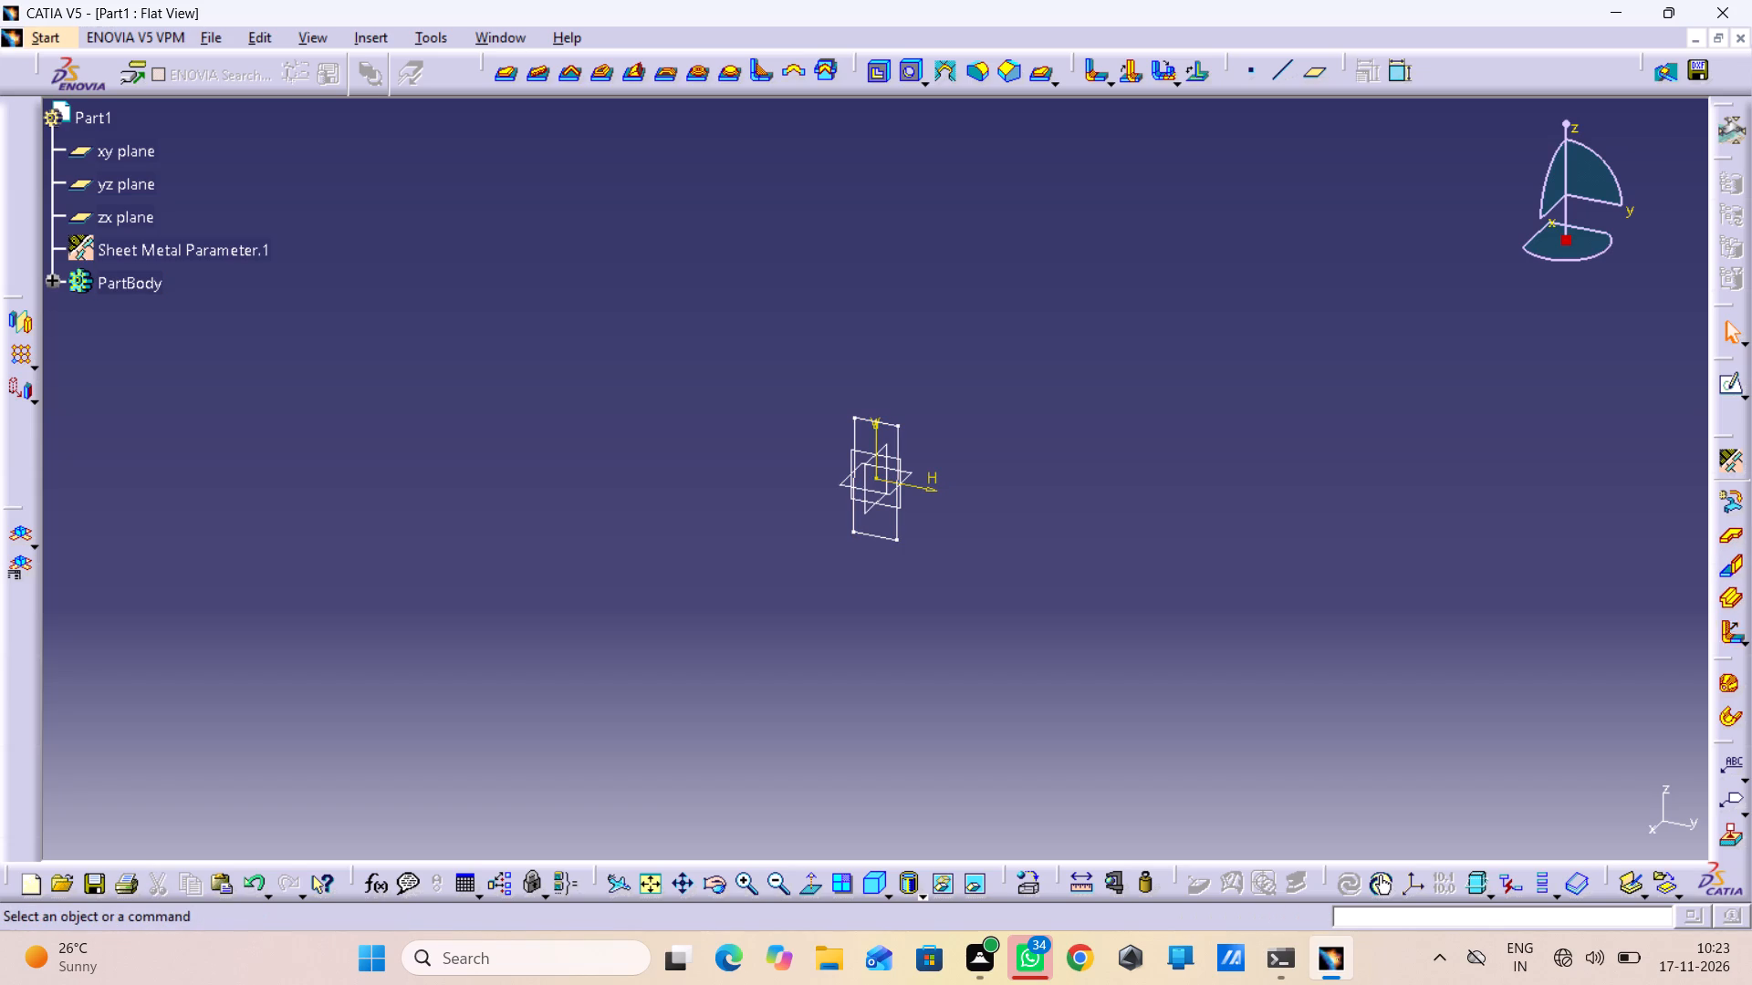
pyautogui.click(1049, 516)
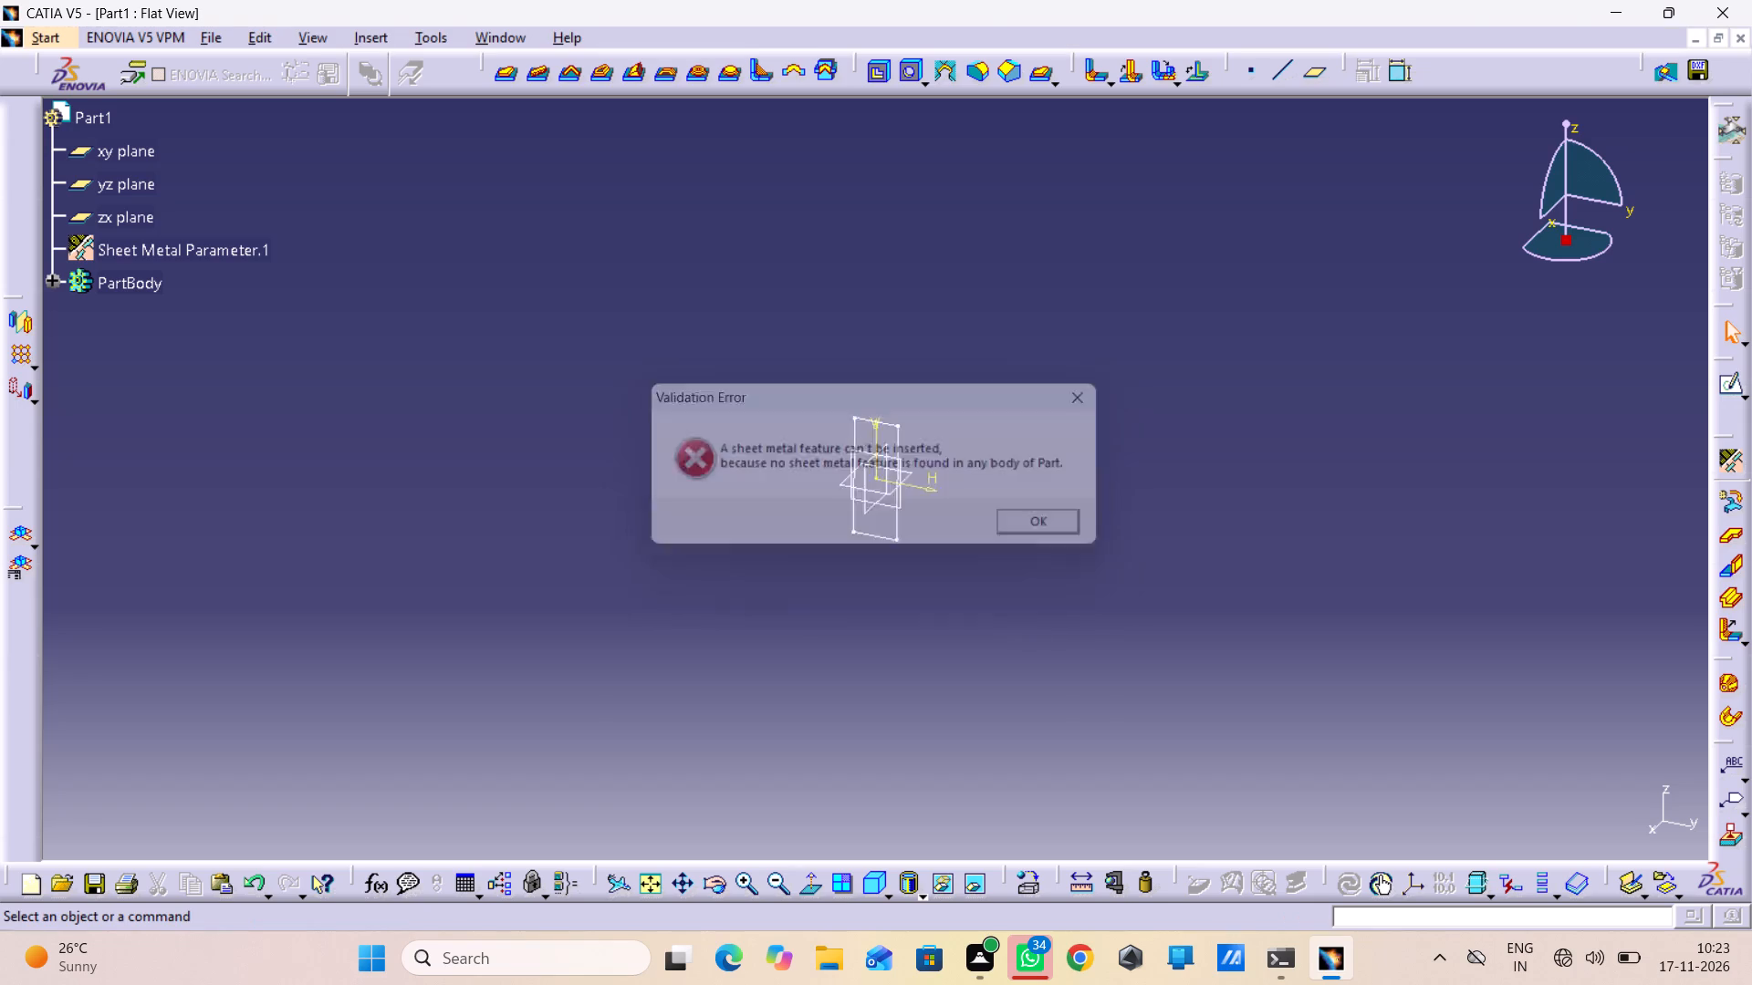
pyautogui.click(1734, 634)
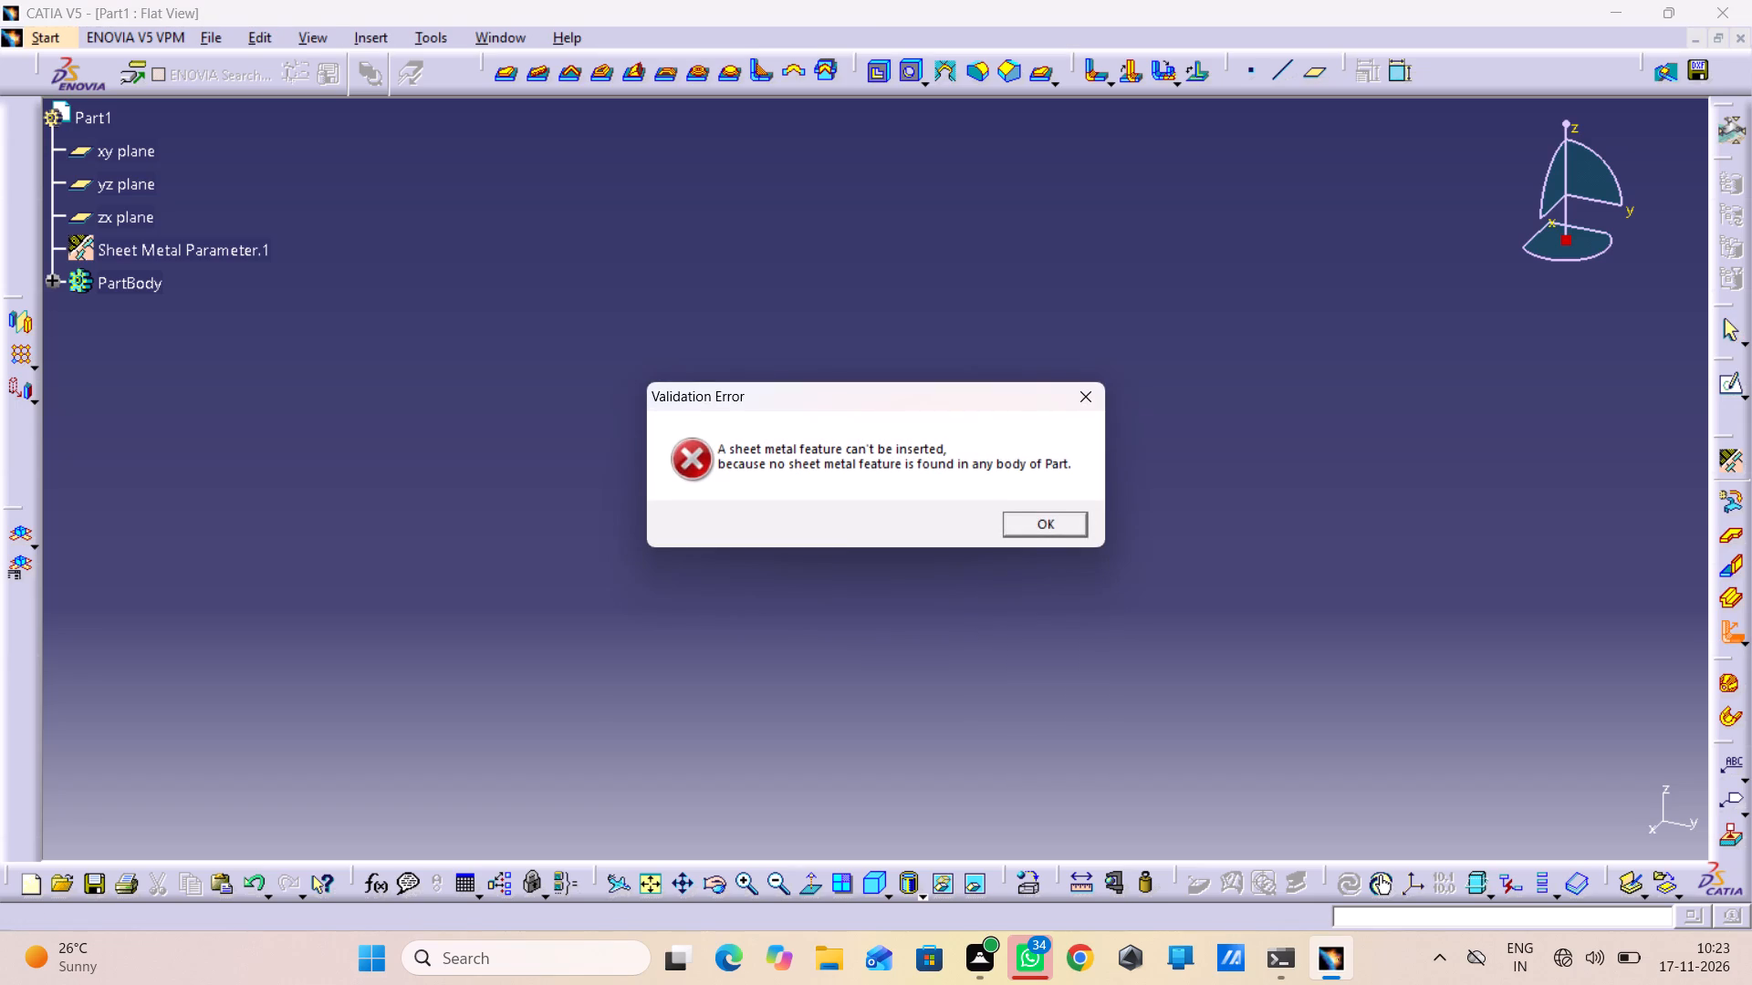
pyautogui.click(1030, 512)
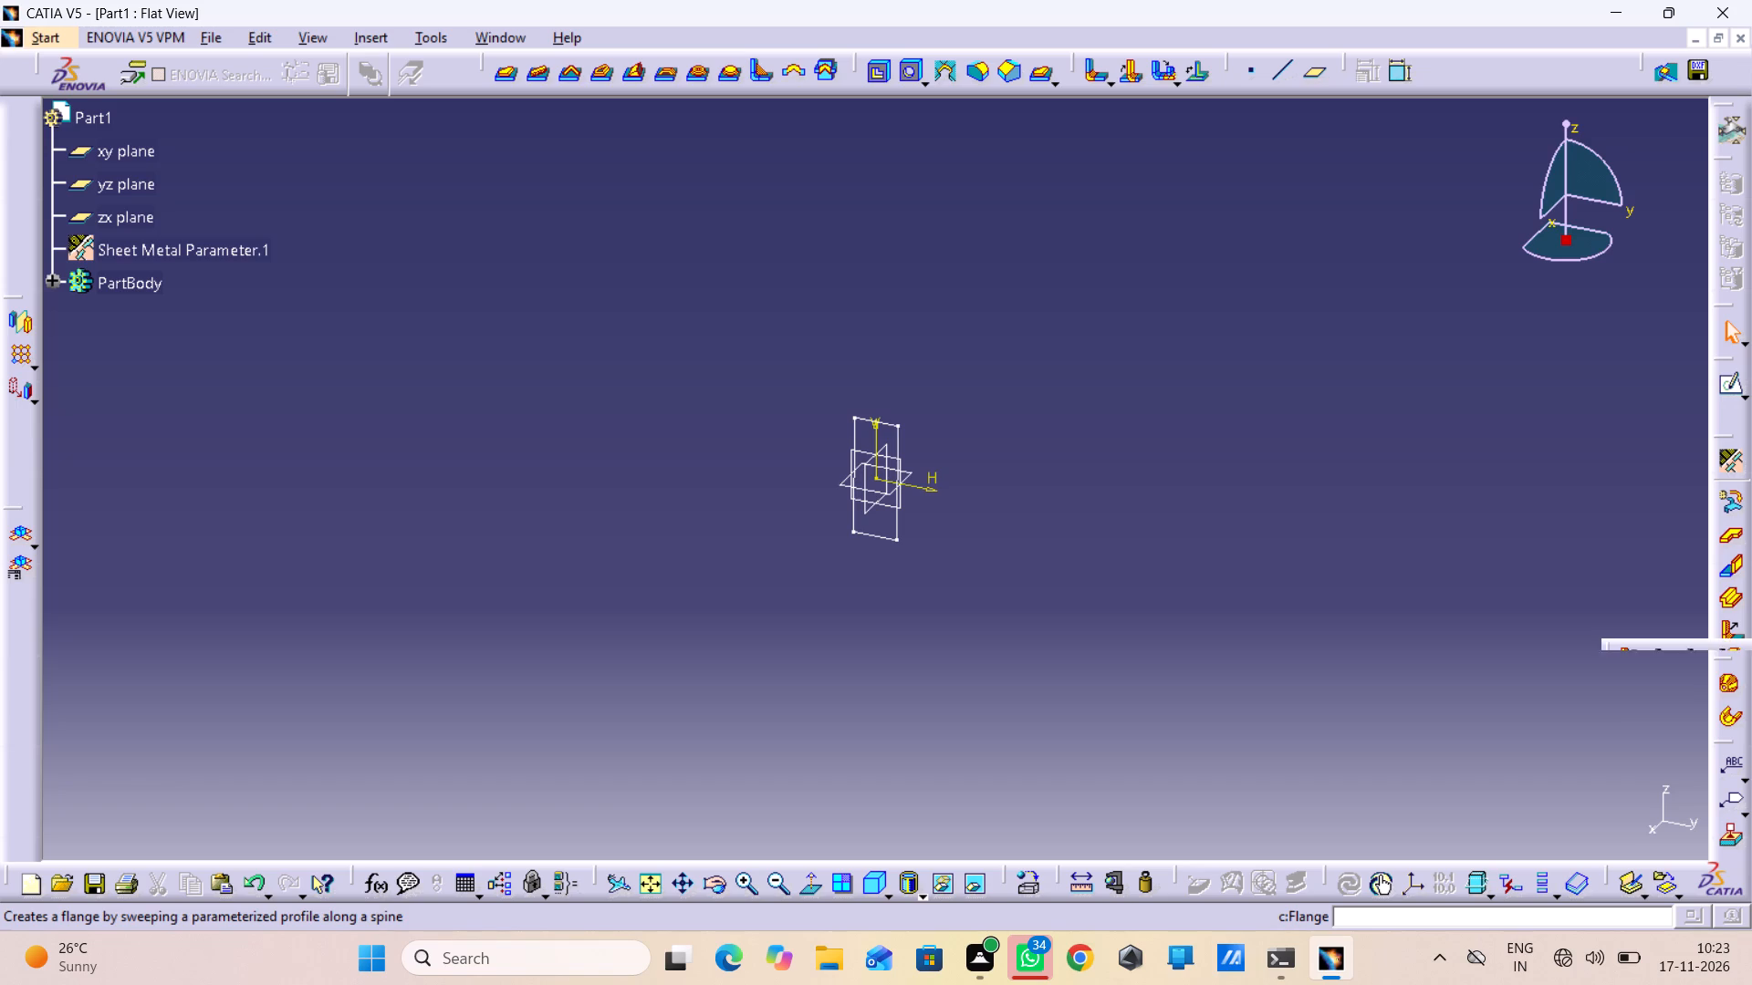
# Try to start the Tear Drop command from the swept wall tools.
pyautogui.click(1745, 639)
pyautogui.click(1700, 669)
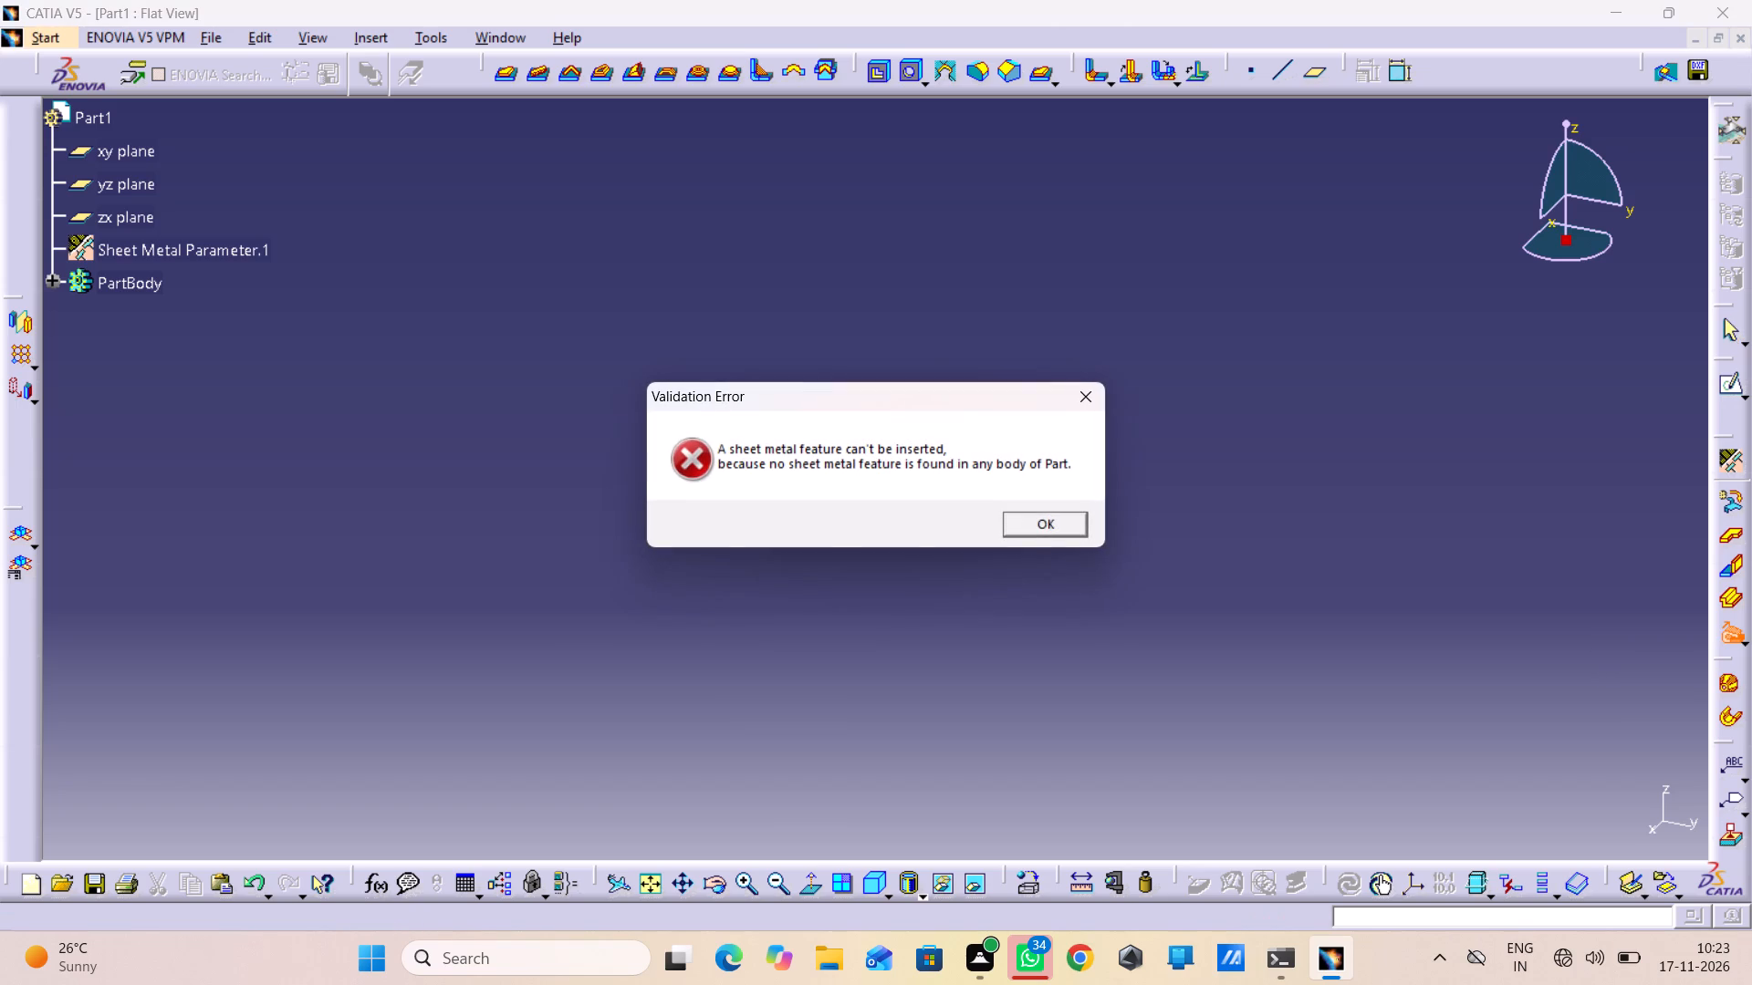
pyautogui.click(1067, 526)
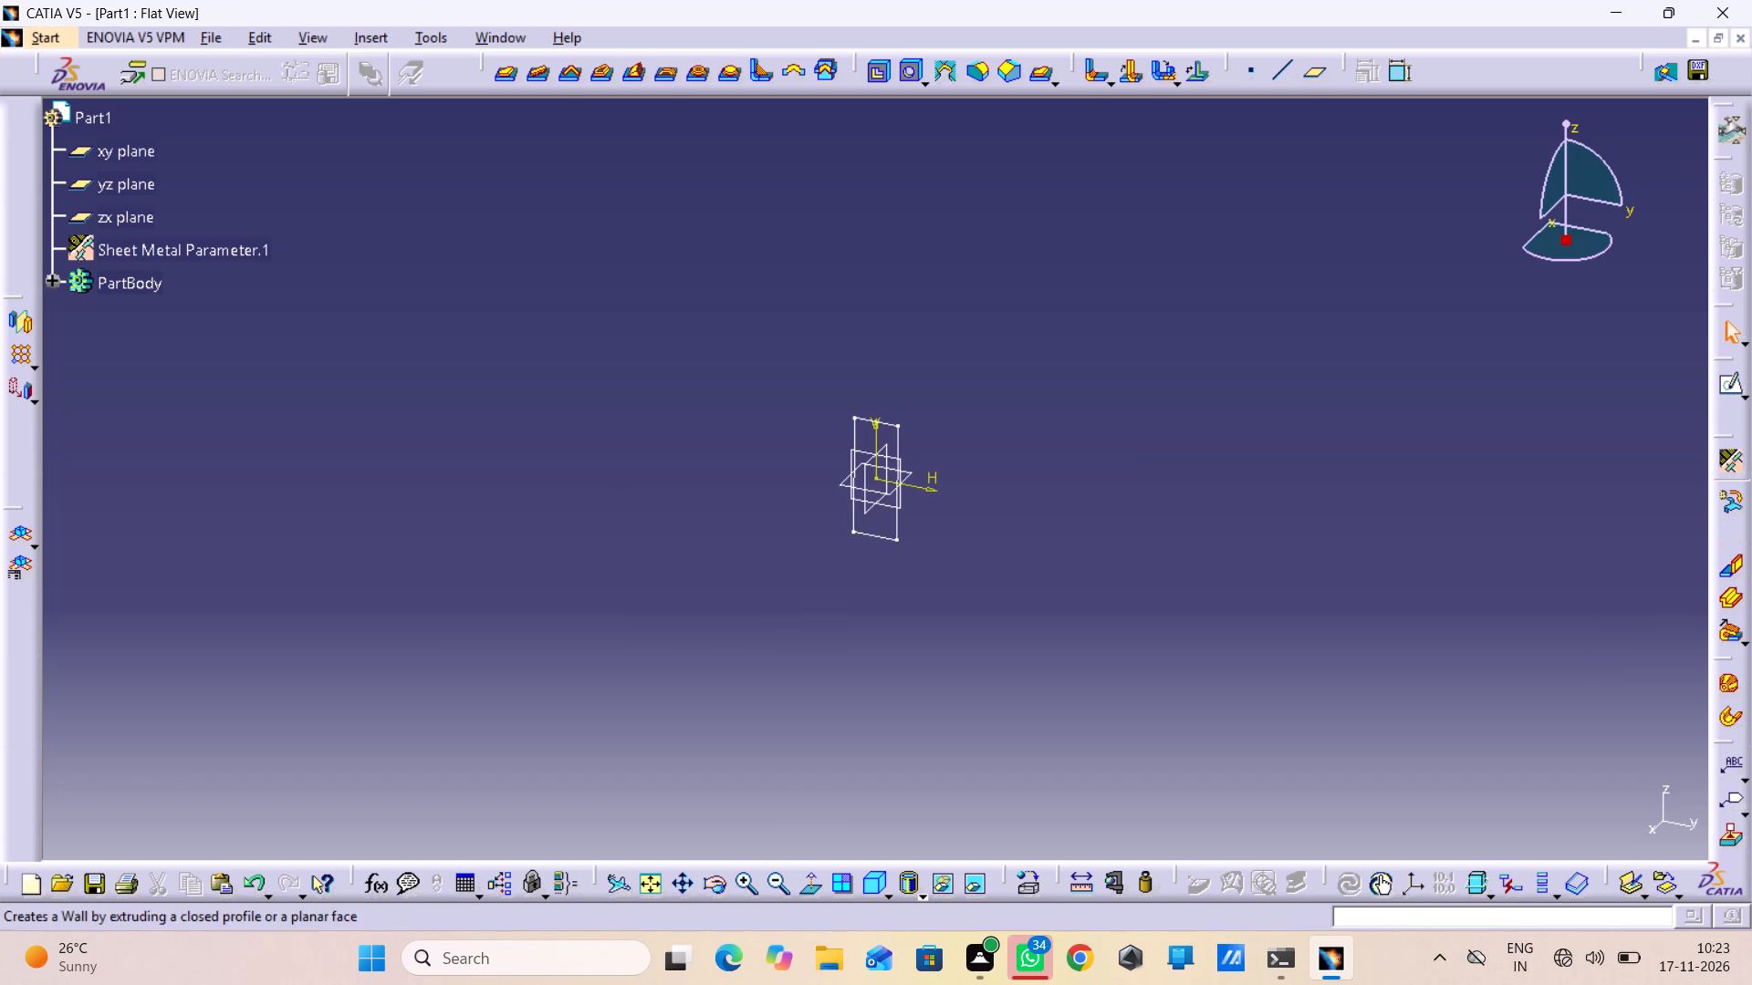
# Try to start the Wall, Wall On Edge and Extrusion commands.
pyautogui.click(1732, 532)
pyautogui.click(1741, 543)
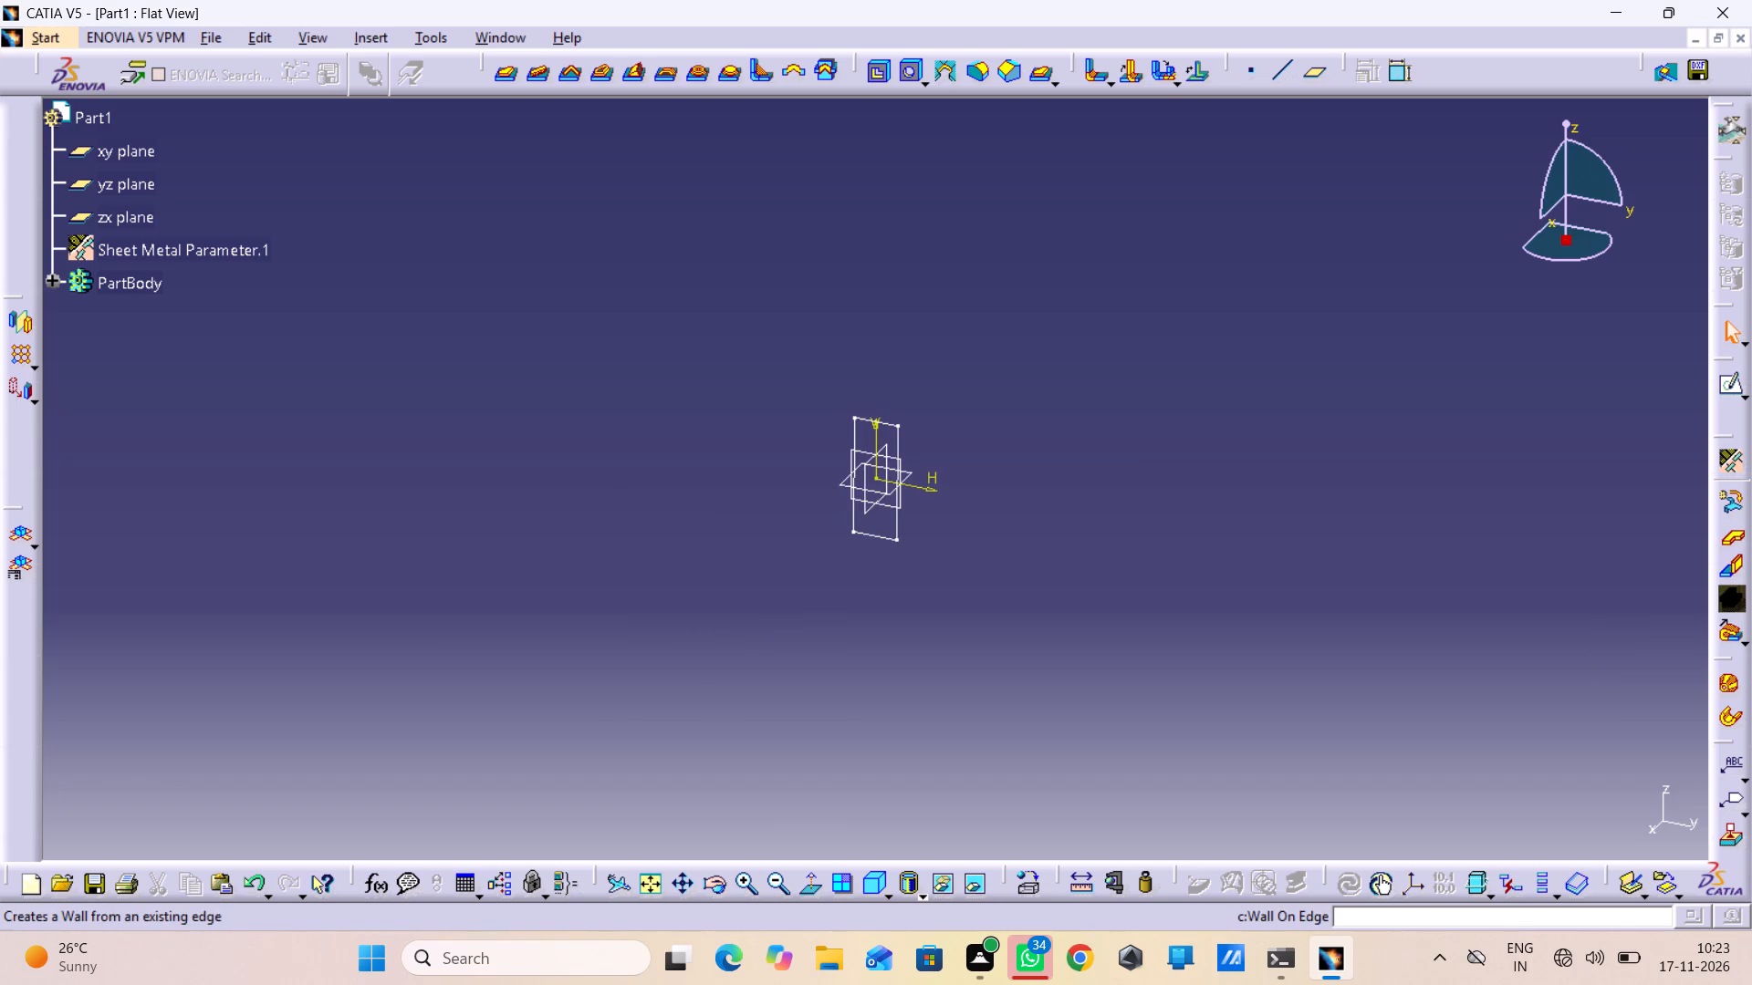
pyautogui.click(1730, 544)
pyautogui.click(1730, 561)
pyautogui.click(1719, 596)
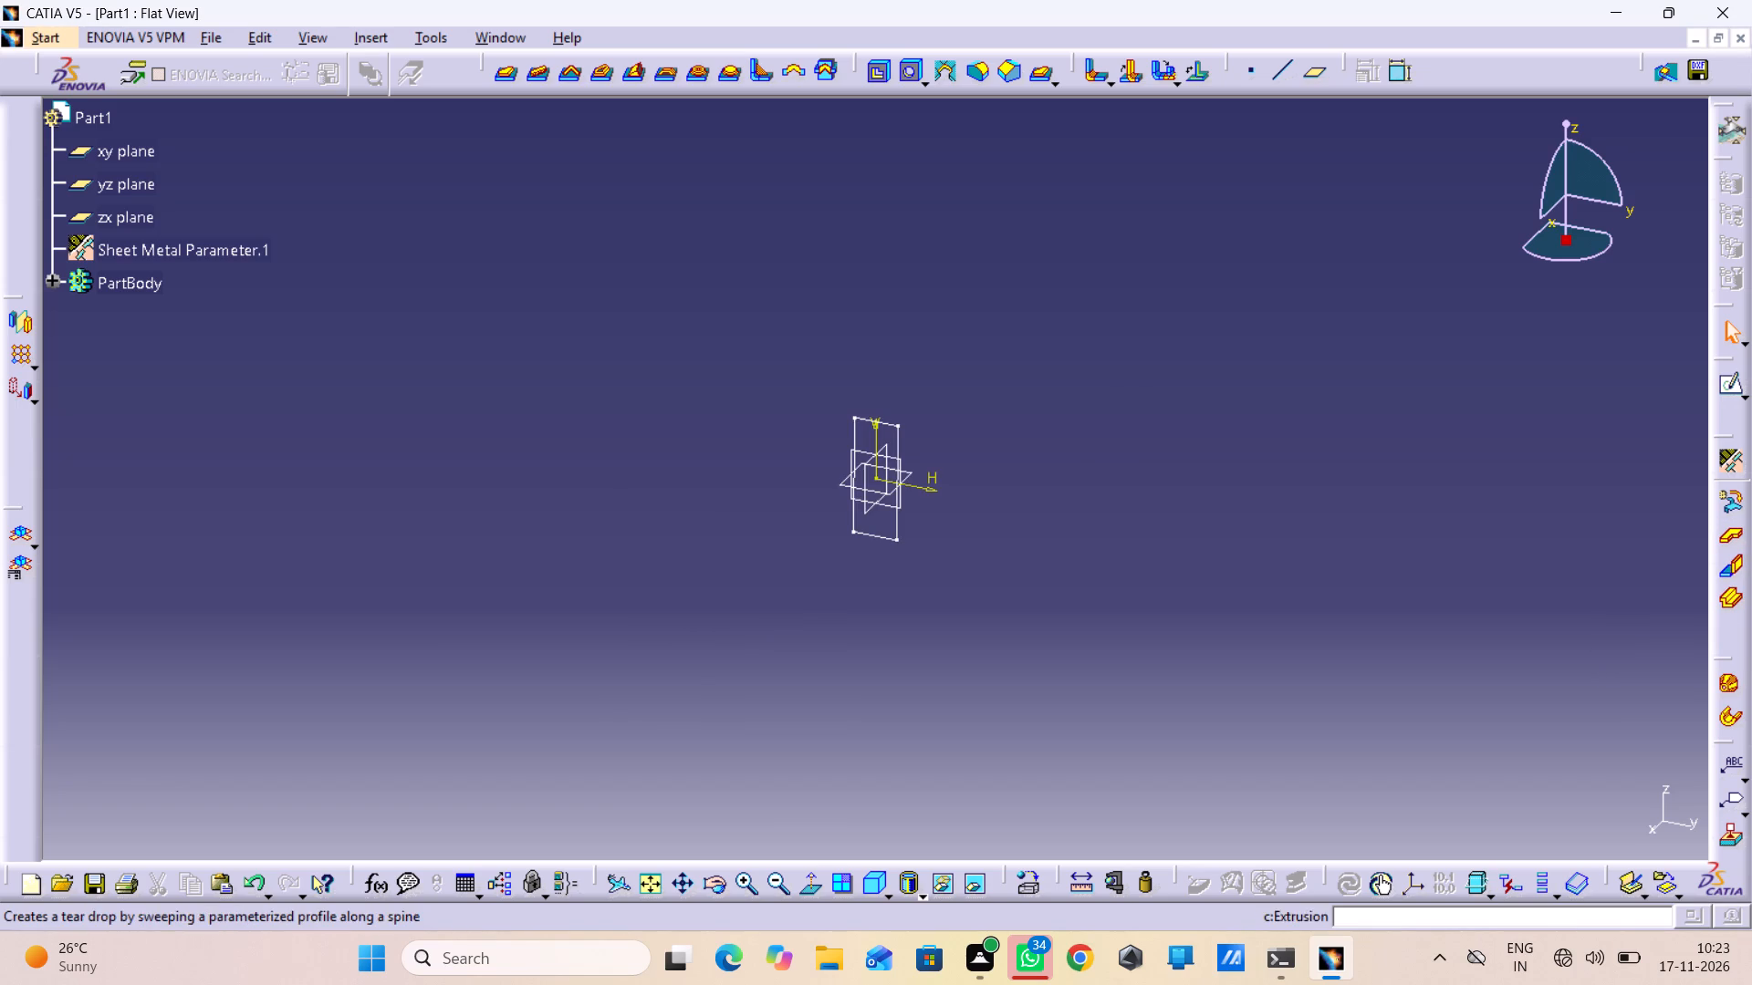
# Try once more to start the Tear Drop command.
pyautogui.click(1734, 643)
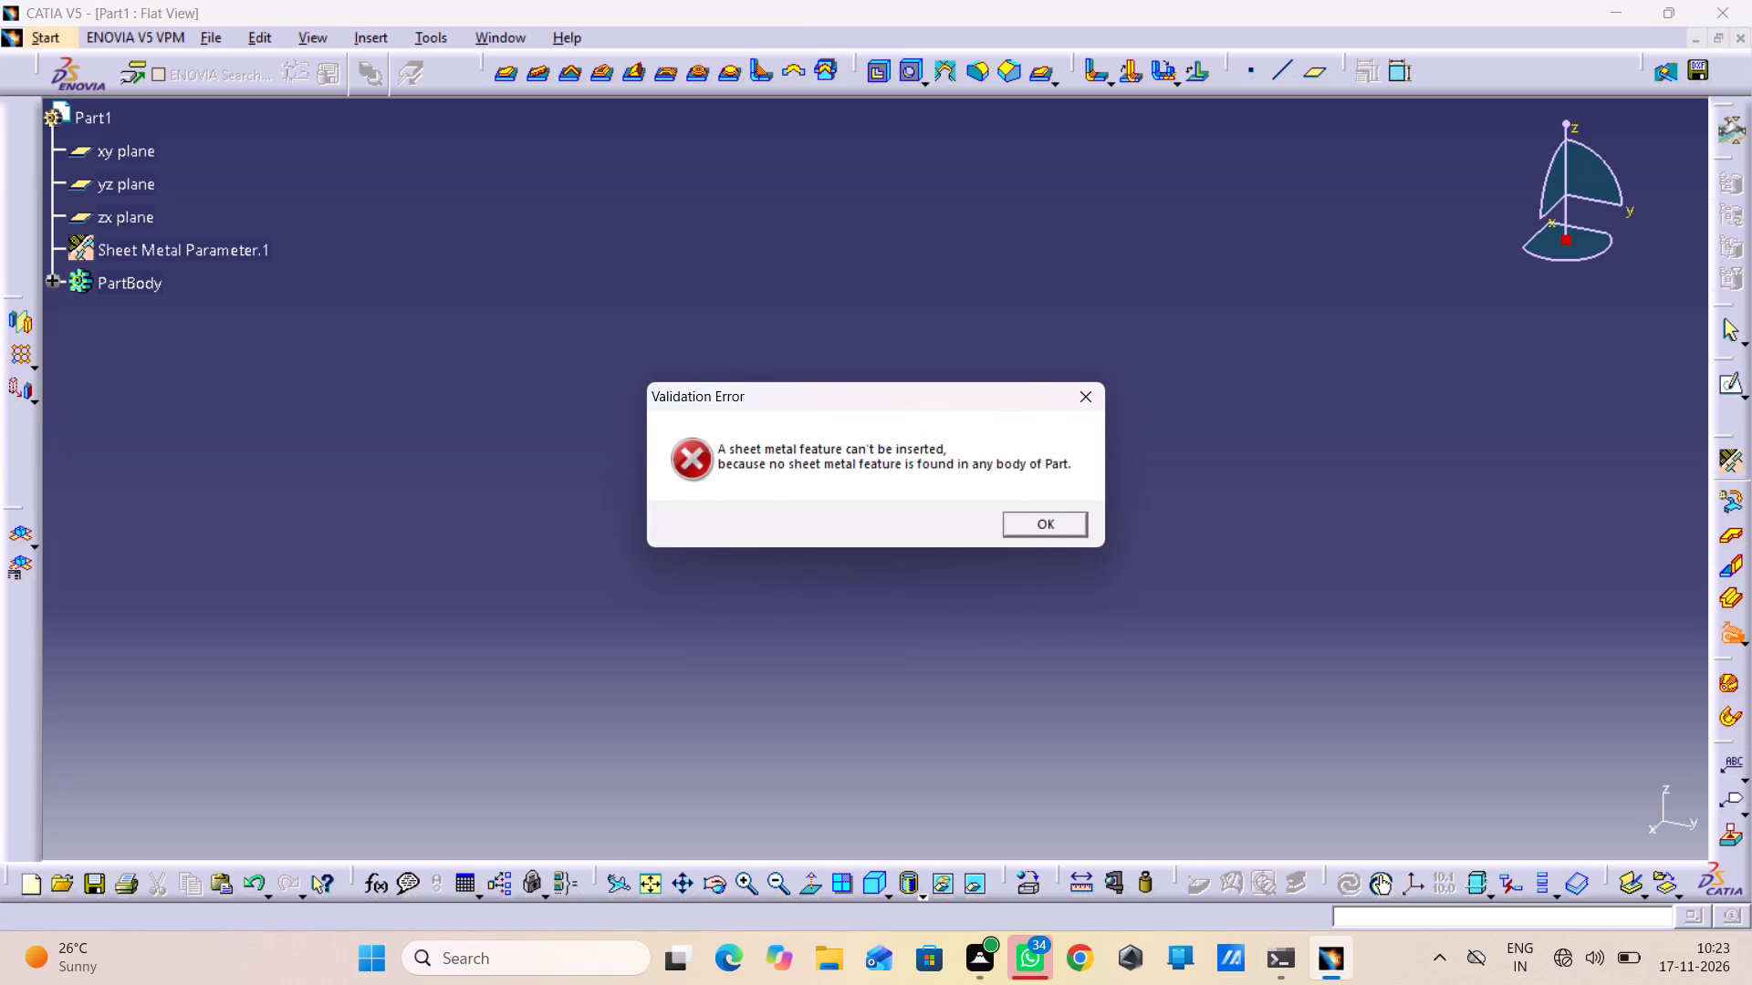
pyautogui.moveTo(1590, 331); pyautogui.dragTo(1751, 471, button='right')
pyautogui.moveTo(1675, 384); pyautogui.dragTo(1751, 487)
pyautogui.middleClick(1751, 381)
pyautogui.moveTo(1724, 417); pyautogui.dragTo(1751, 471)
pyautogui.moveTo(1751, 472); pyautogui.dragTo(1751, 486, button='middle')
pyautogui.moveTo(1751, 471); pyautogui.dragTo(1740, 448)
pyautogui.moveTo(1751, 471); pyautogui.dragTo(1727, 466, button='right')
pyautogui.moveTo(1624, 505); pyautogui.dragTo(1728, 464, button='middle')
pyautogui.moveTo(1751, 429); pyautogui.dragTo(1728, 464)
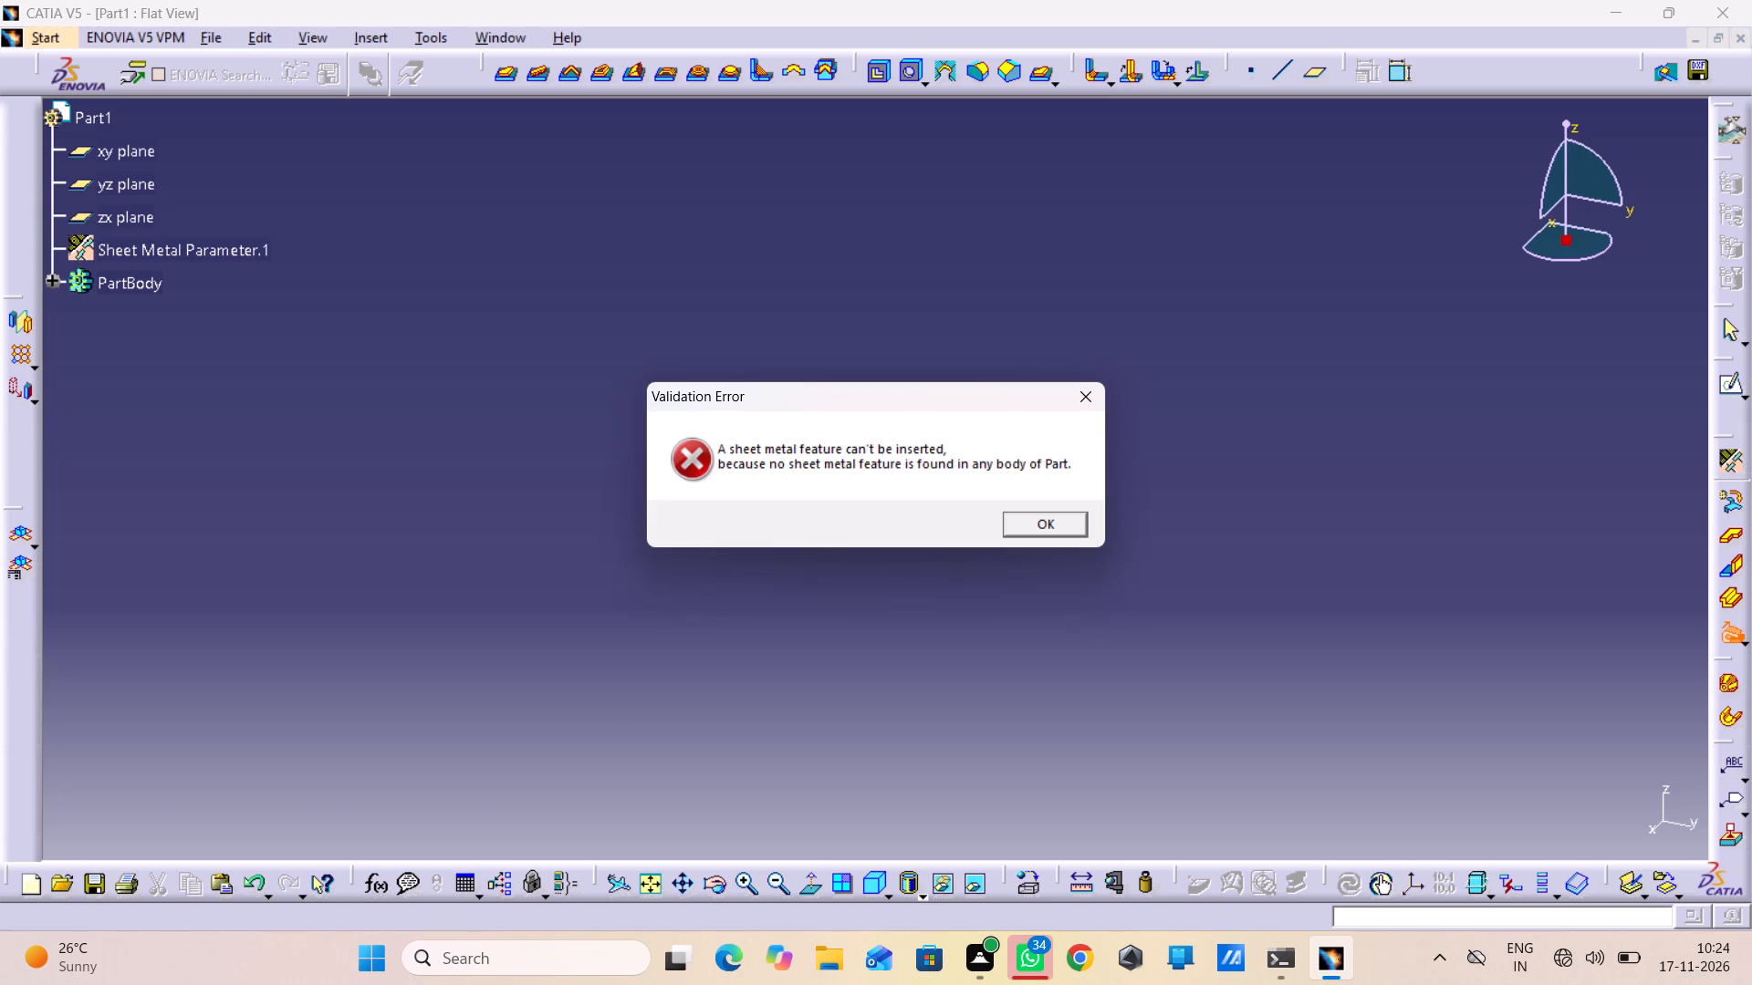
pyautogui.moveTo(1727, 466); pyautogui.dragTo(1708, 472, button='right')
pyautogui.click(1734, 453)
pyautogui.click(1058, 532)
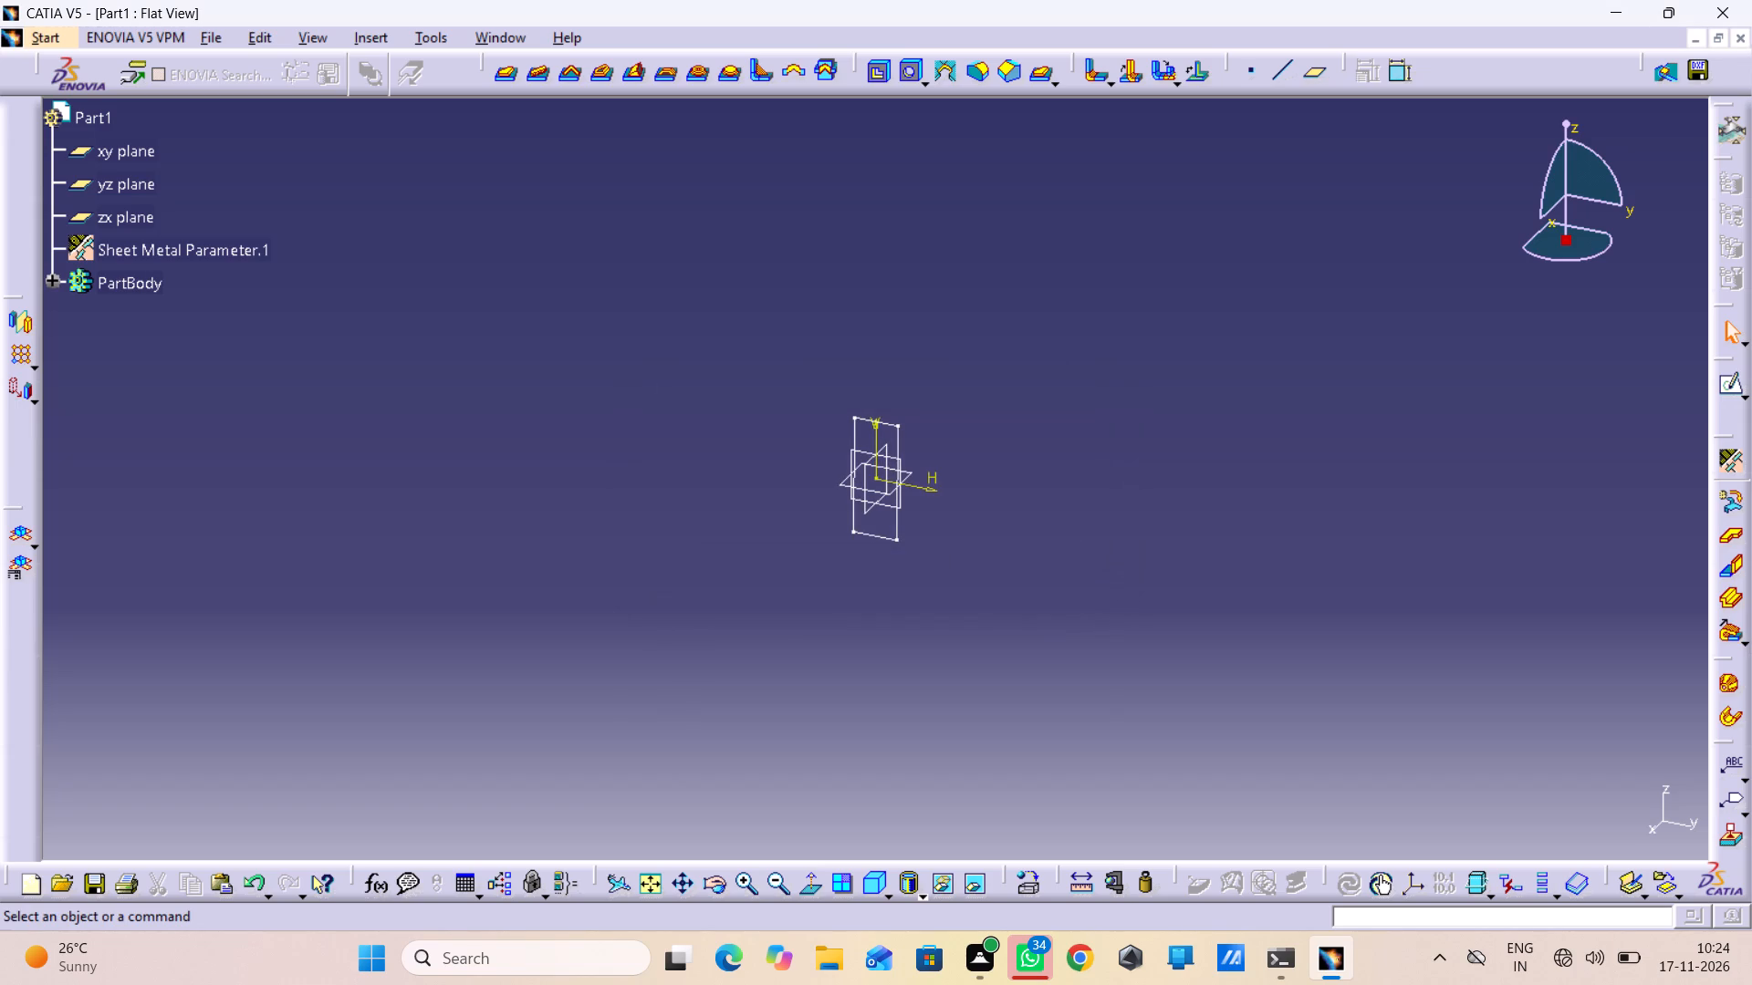
# Open the Sheet Metal Parameters to check the thickness and default bend radius, and close them unchanged.
pyautogui.click(1726, 460)
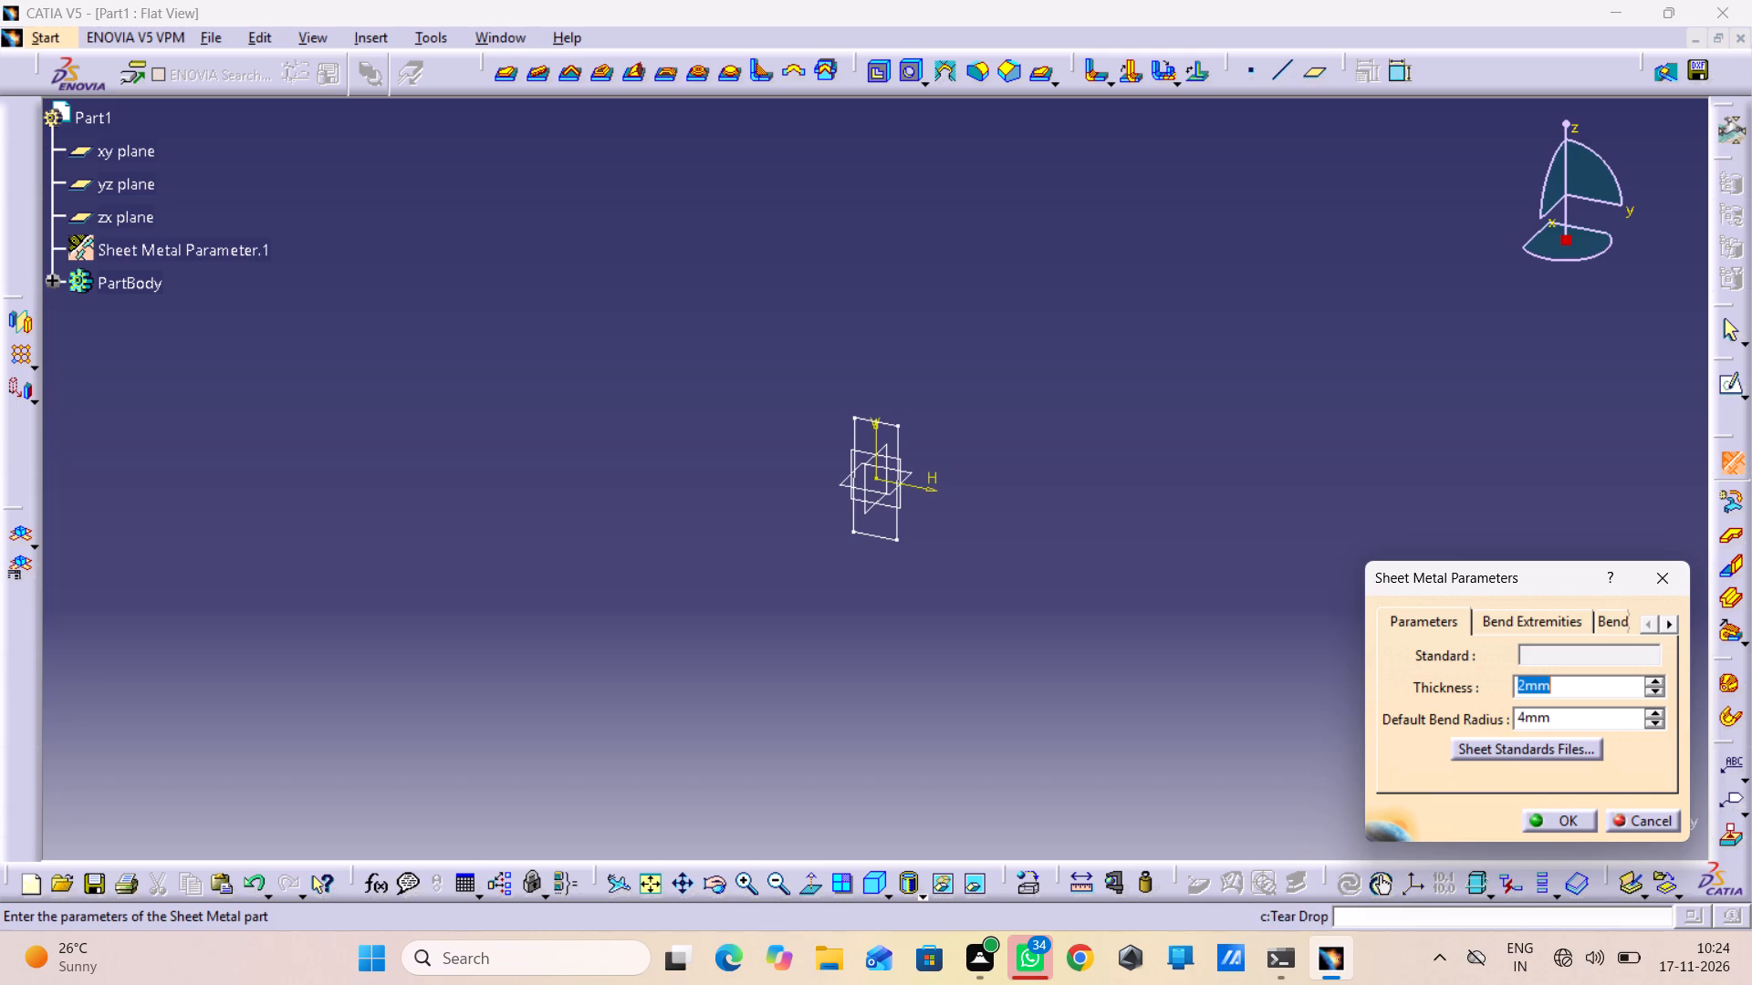
pyautogui.click(1665, 575)
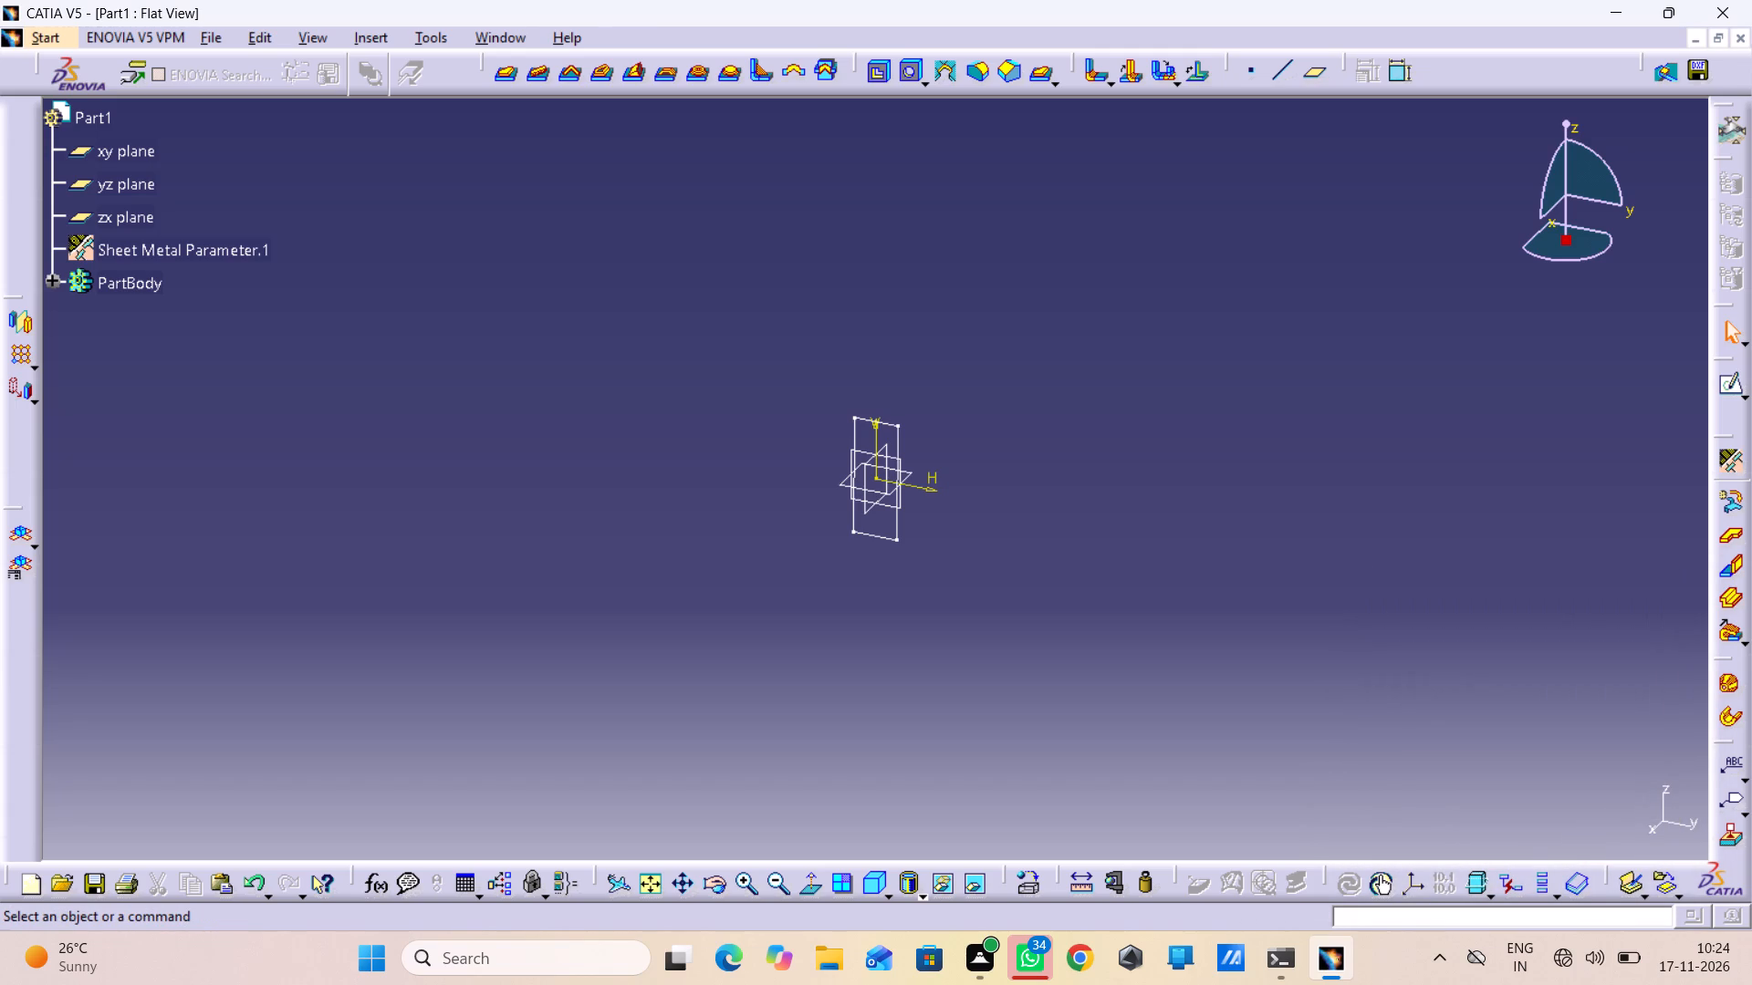
# Open the rectangle sketch for editing.
pyautogui.doubleClick(854, 514)
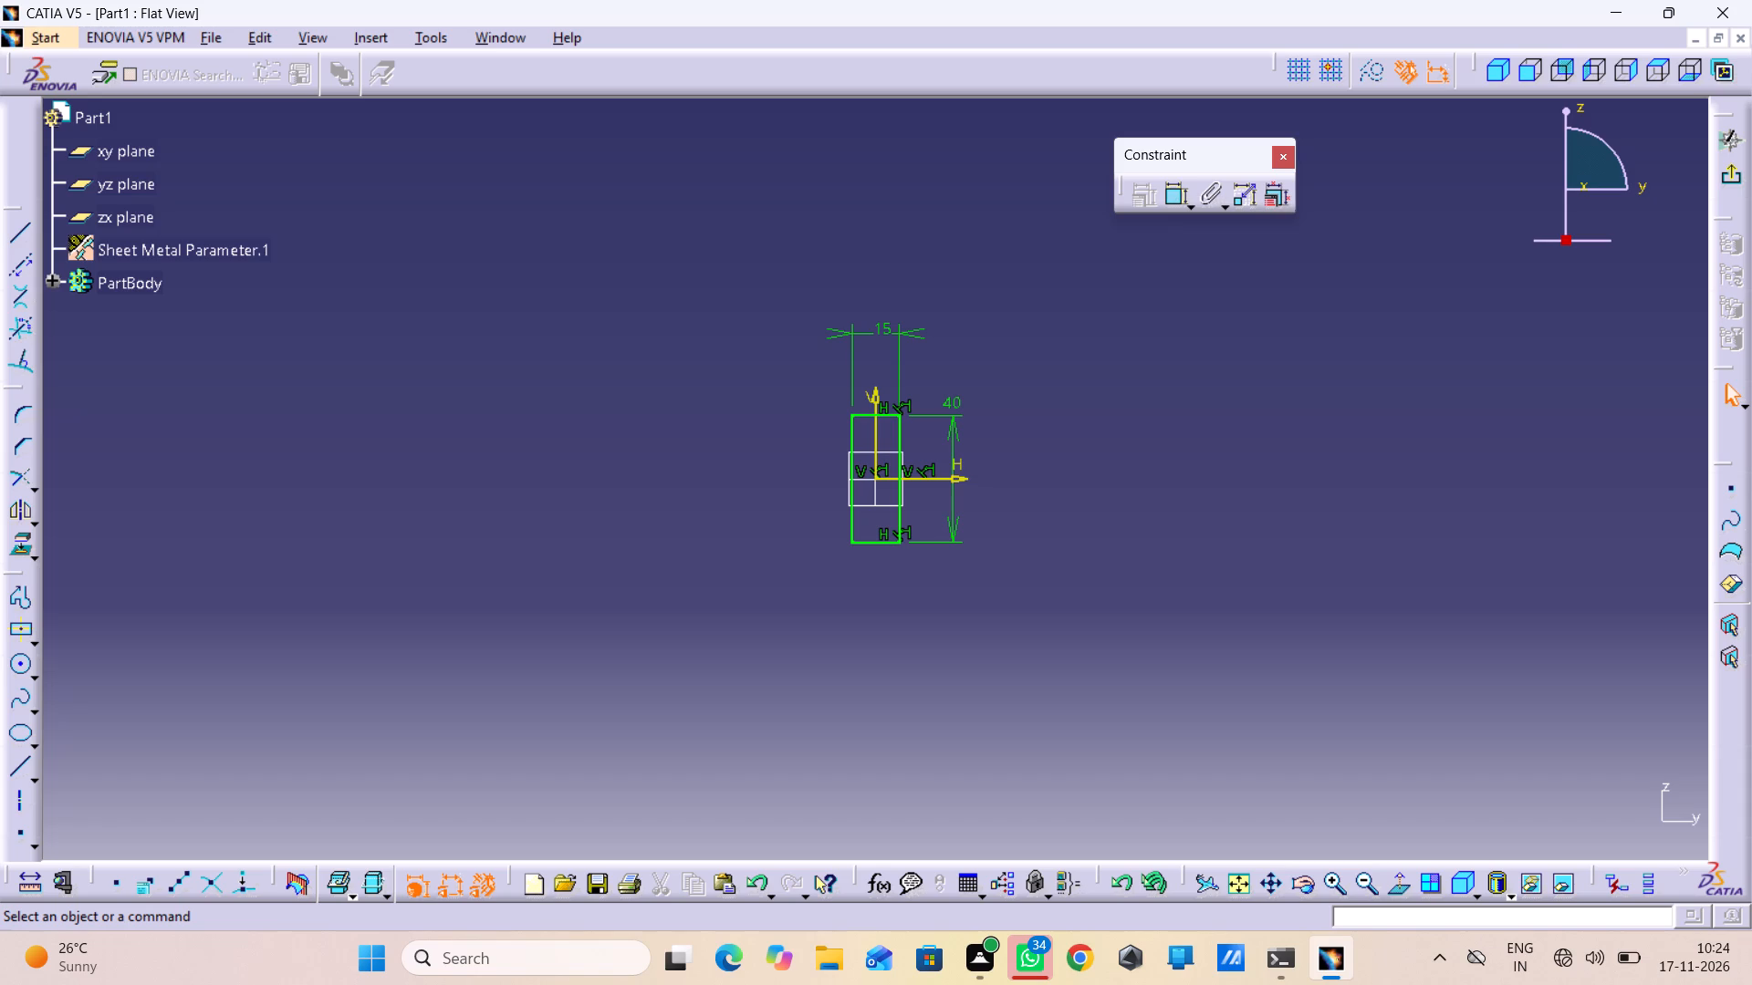
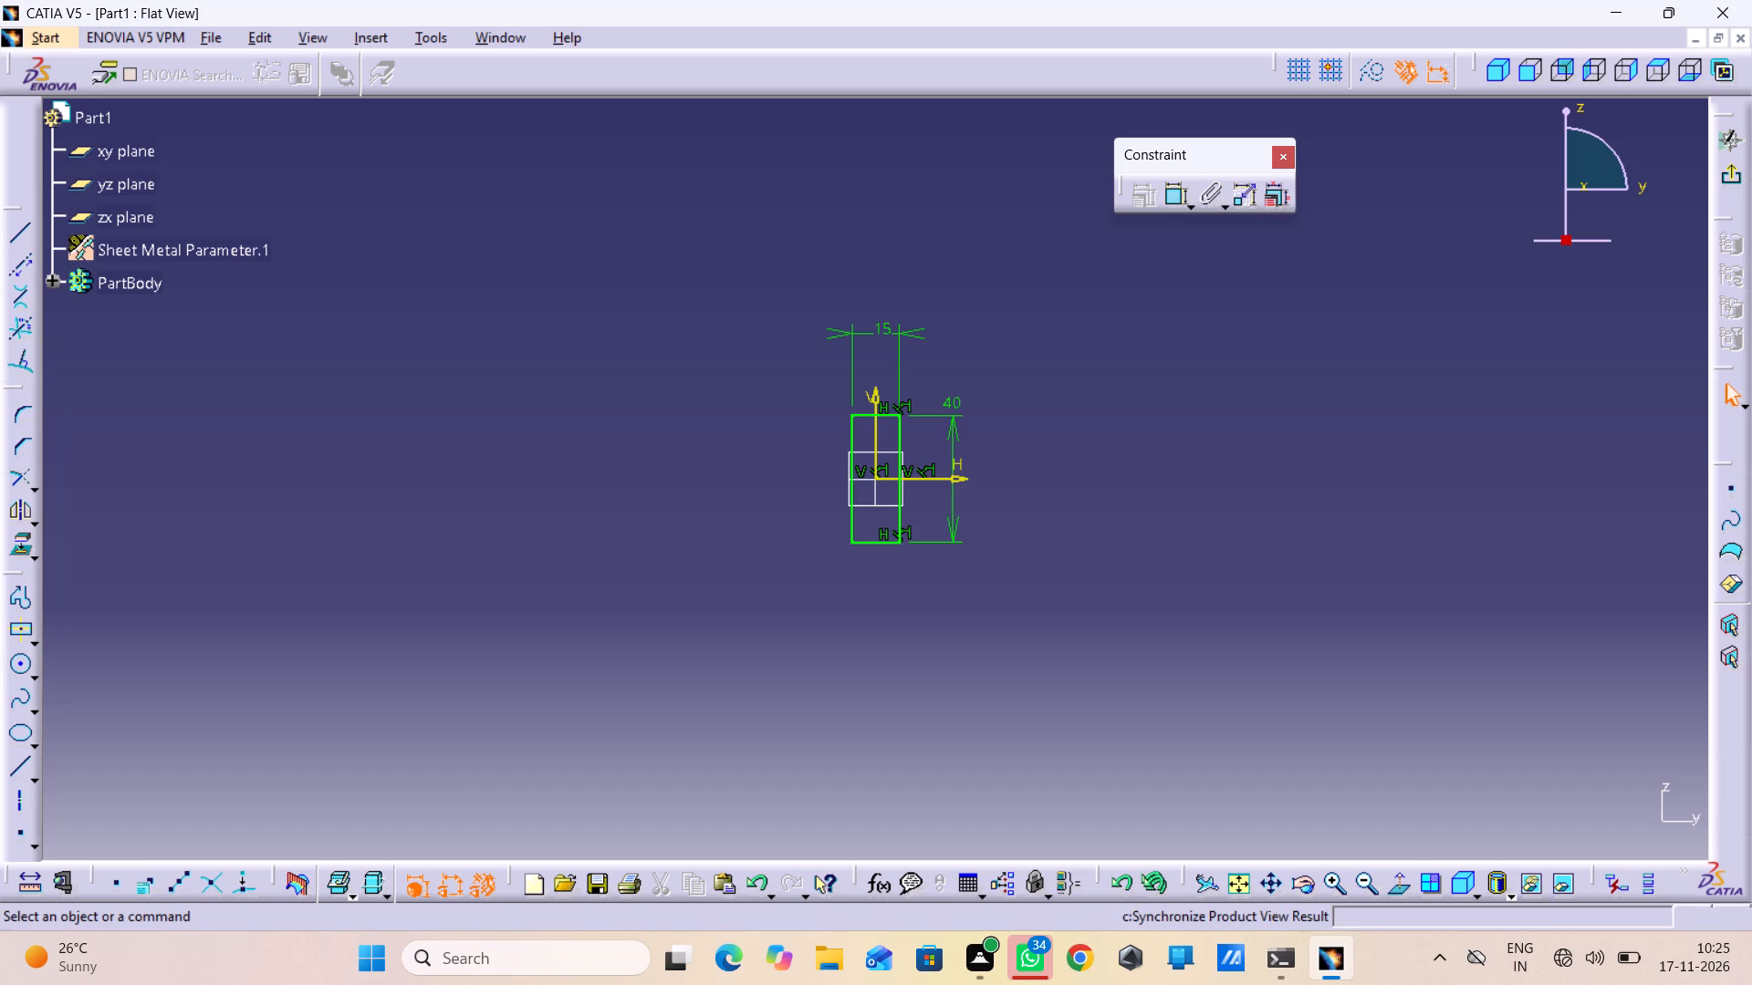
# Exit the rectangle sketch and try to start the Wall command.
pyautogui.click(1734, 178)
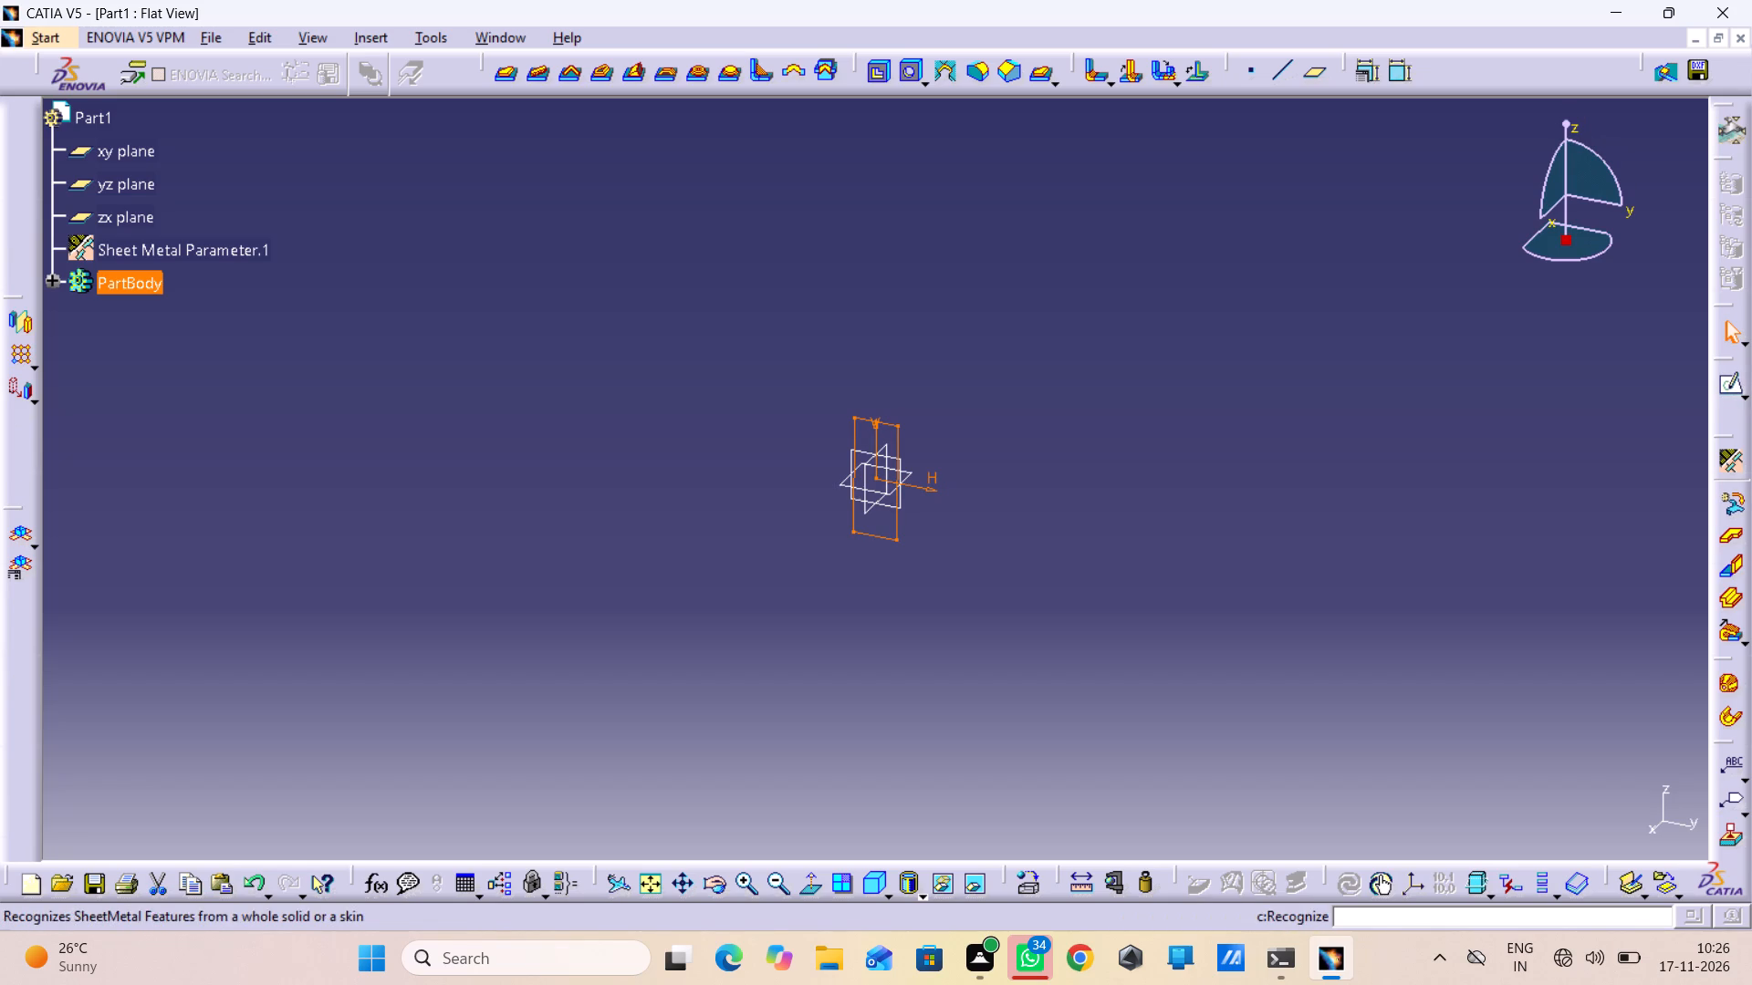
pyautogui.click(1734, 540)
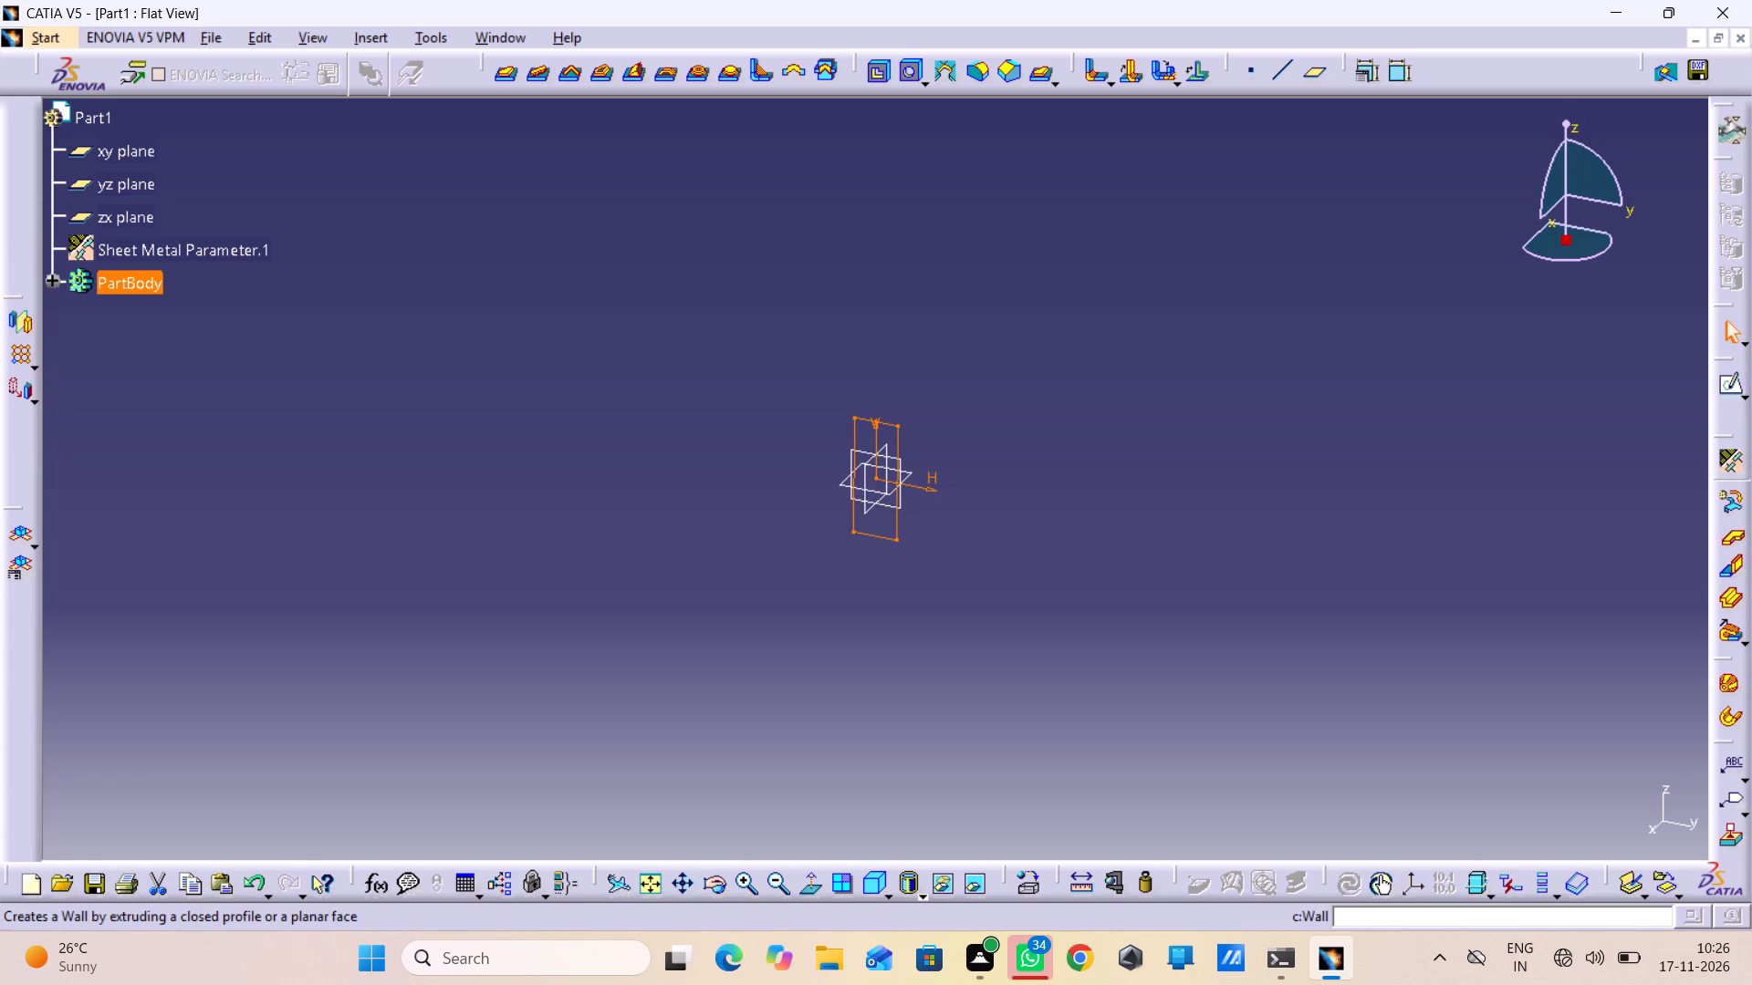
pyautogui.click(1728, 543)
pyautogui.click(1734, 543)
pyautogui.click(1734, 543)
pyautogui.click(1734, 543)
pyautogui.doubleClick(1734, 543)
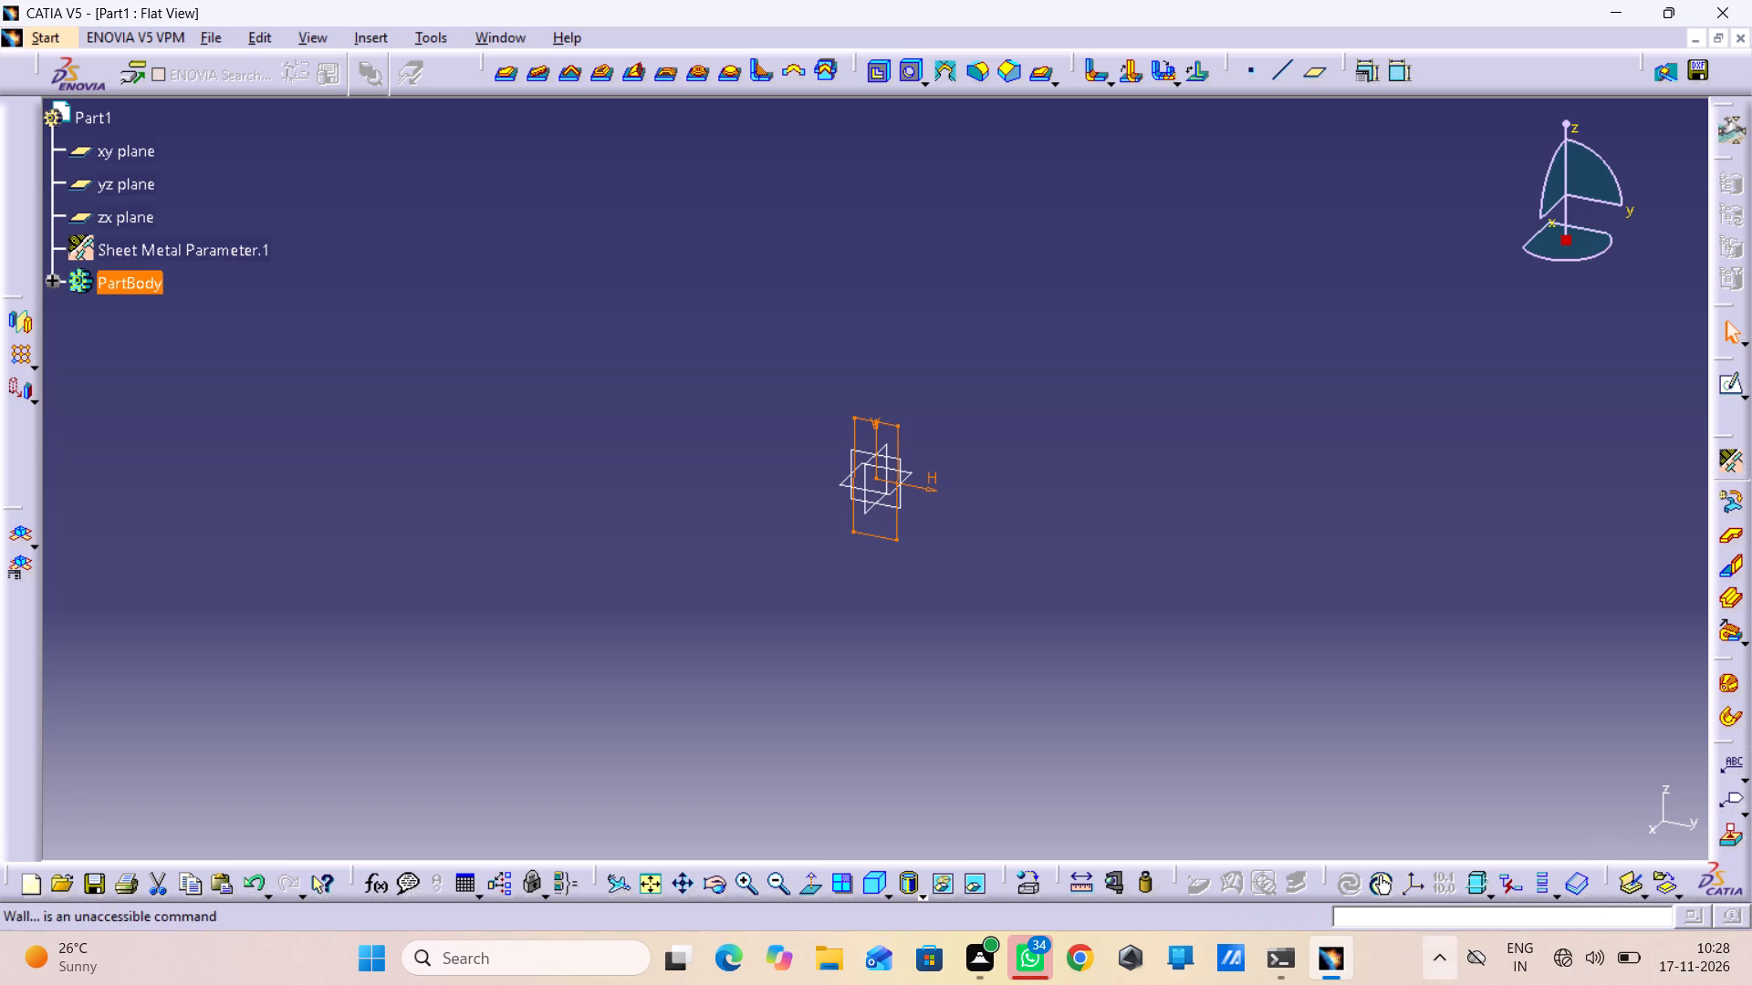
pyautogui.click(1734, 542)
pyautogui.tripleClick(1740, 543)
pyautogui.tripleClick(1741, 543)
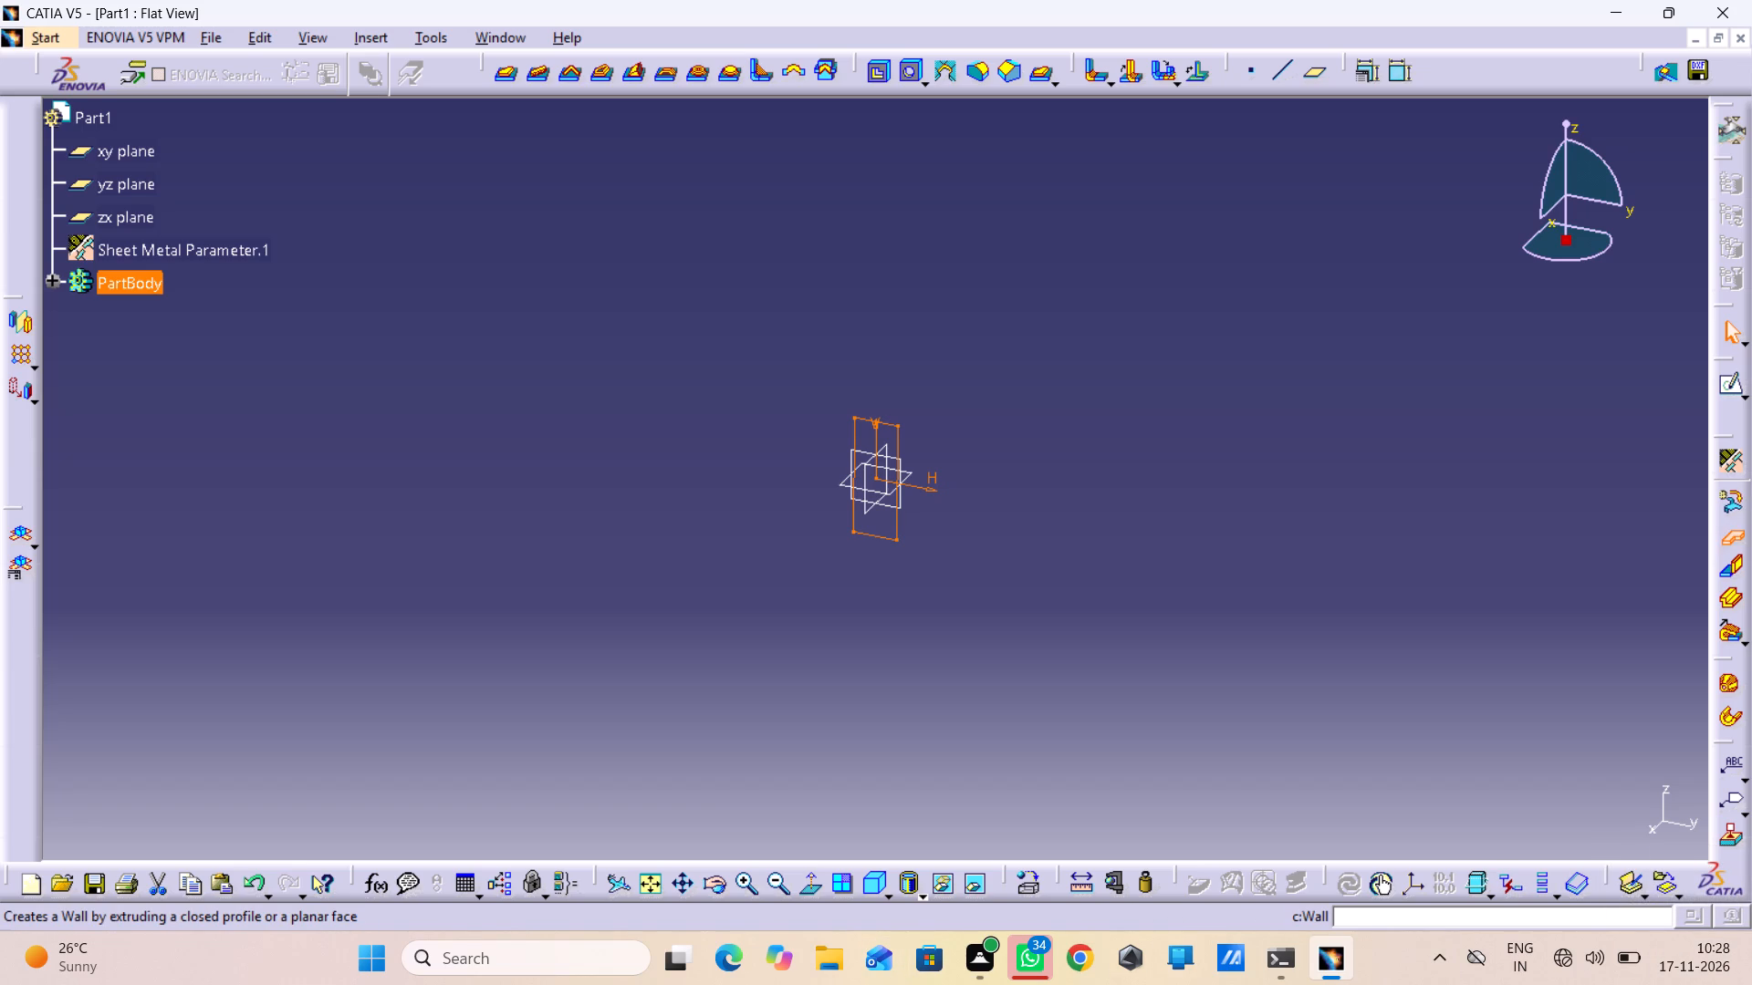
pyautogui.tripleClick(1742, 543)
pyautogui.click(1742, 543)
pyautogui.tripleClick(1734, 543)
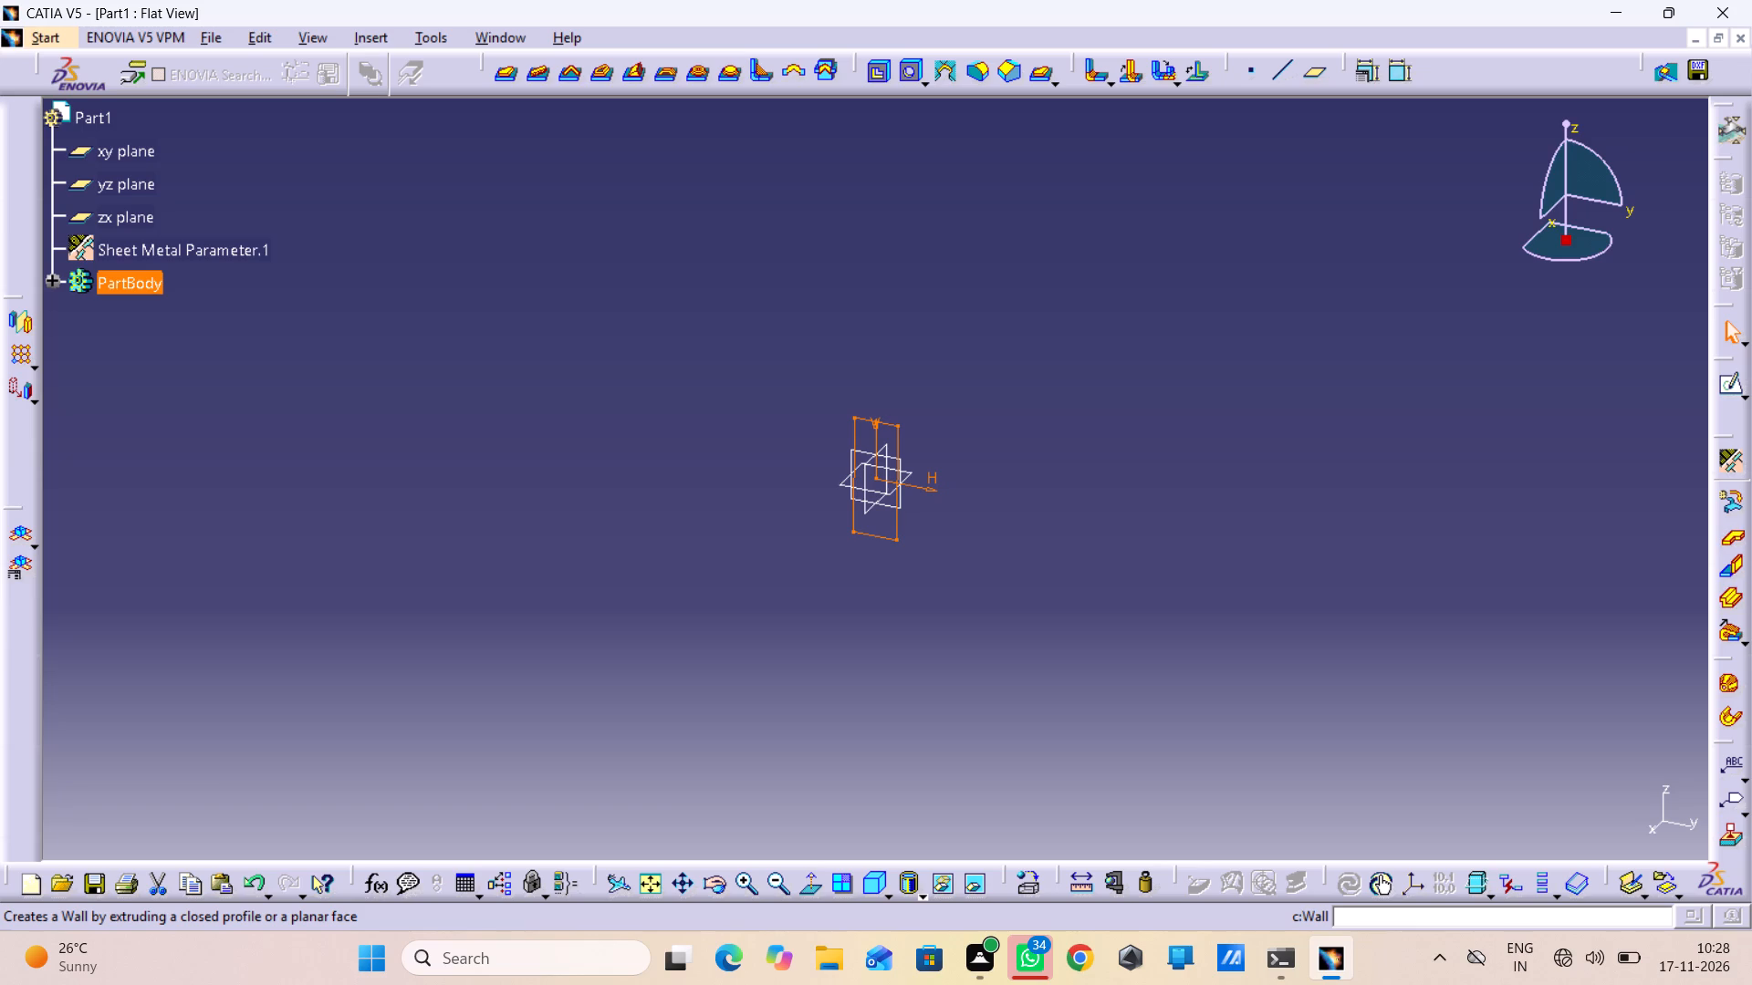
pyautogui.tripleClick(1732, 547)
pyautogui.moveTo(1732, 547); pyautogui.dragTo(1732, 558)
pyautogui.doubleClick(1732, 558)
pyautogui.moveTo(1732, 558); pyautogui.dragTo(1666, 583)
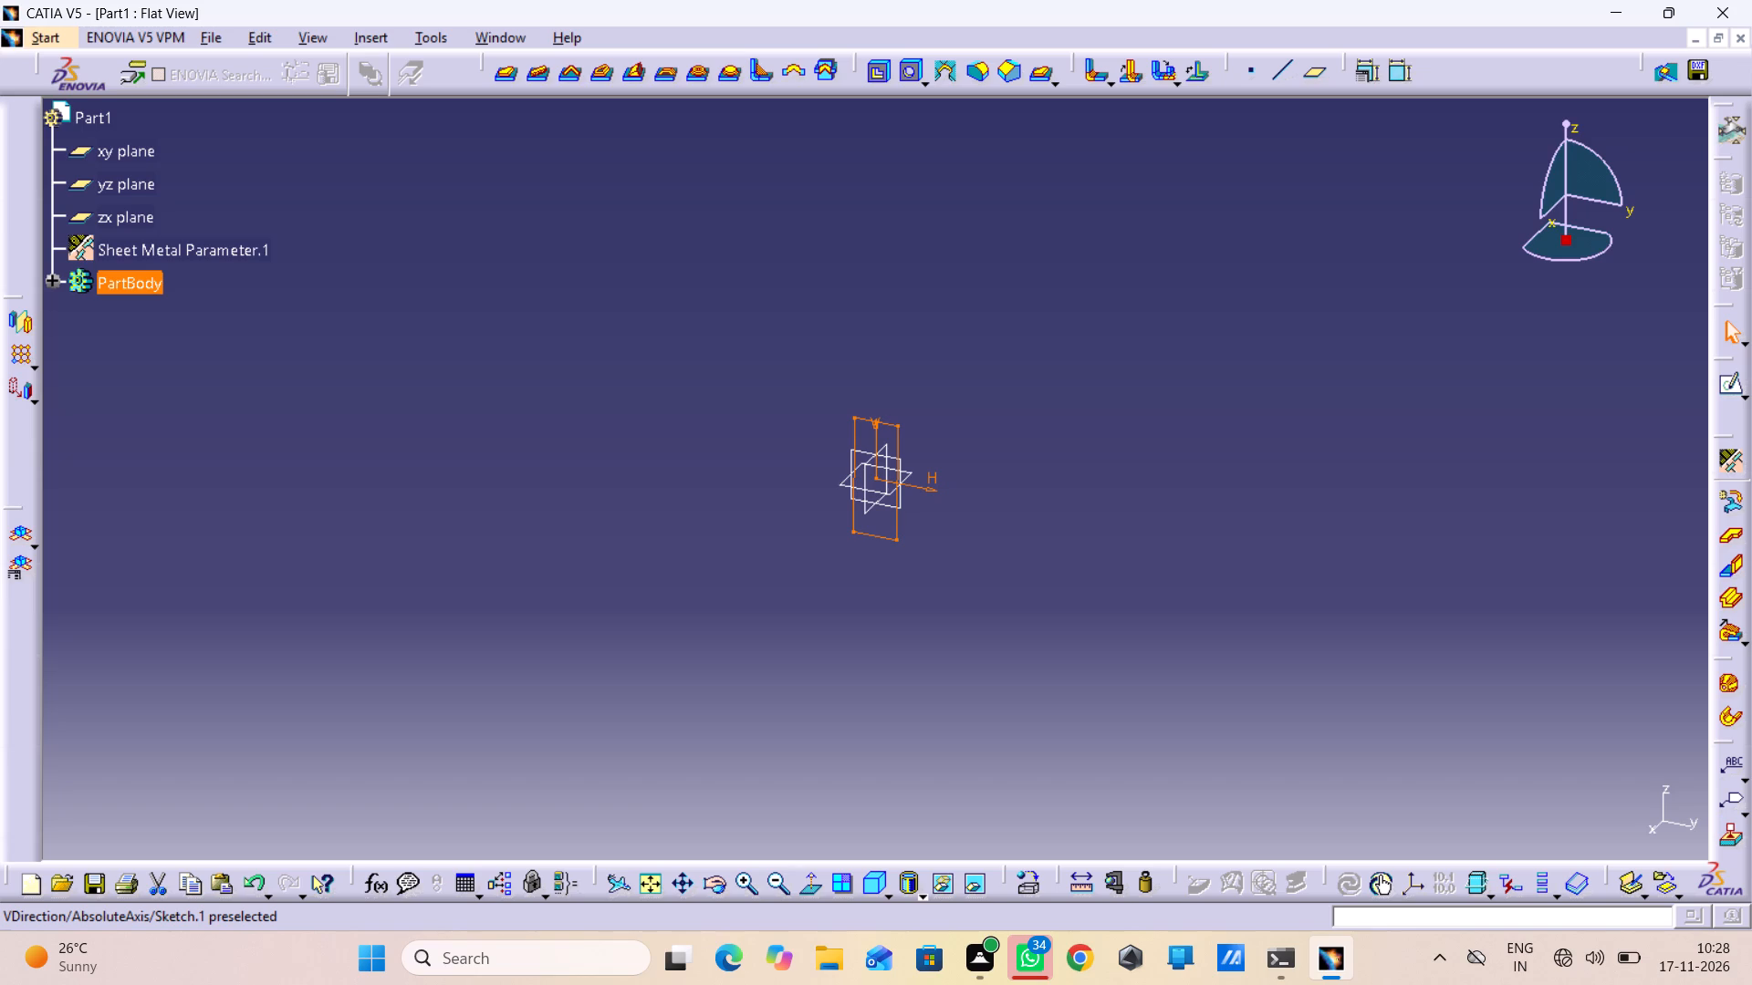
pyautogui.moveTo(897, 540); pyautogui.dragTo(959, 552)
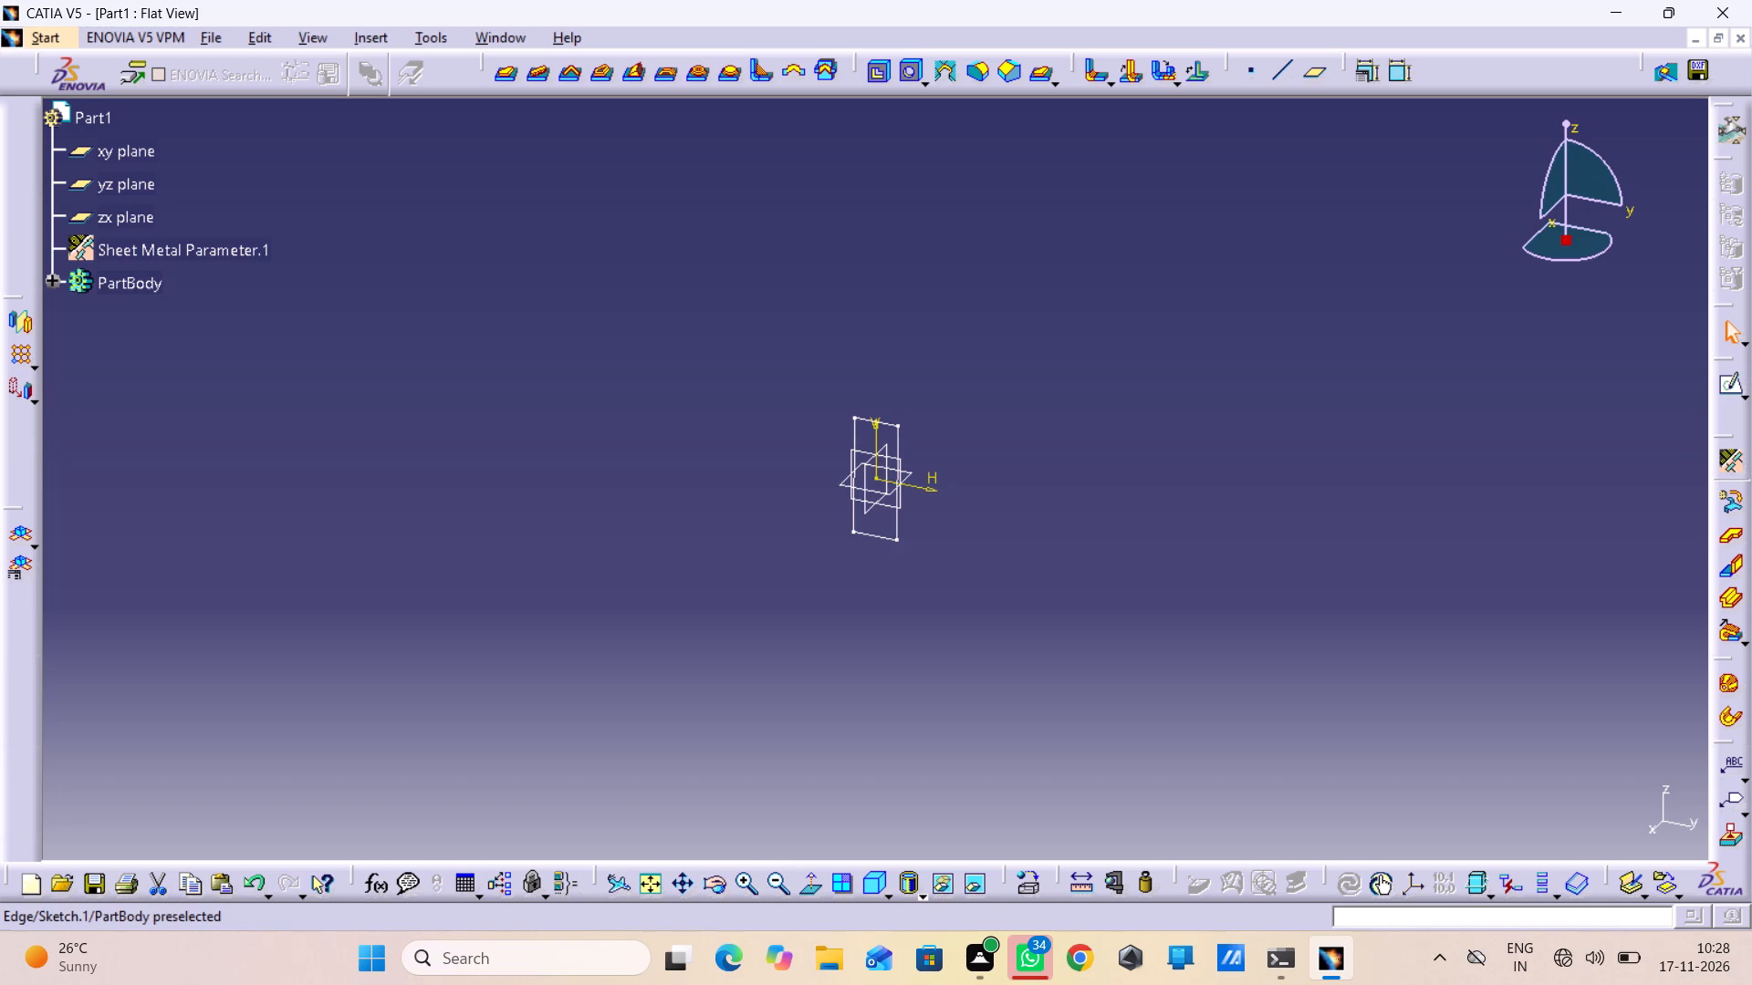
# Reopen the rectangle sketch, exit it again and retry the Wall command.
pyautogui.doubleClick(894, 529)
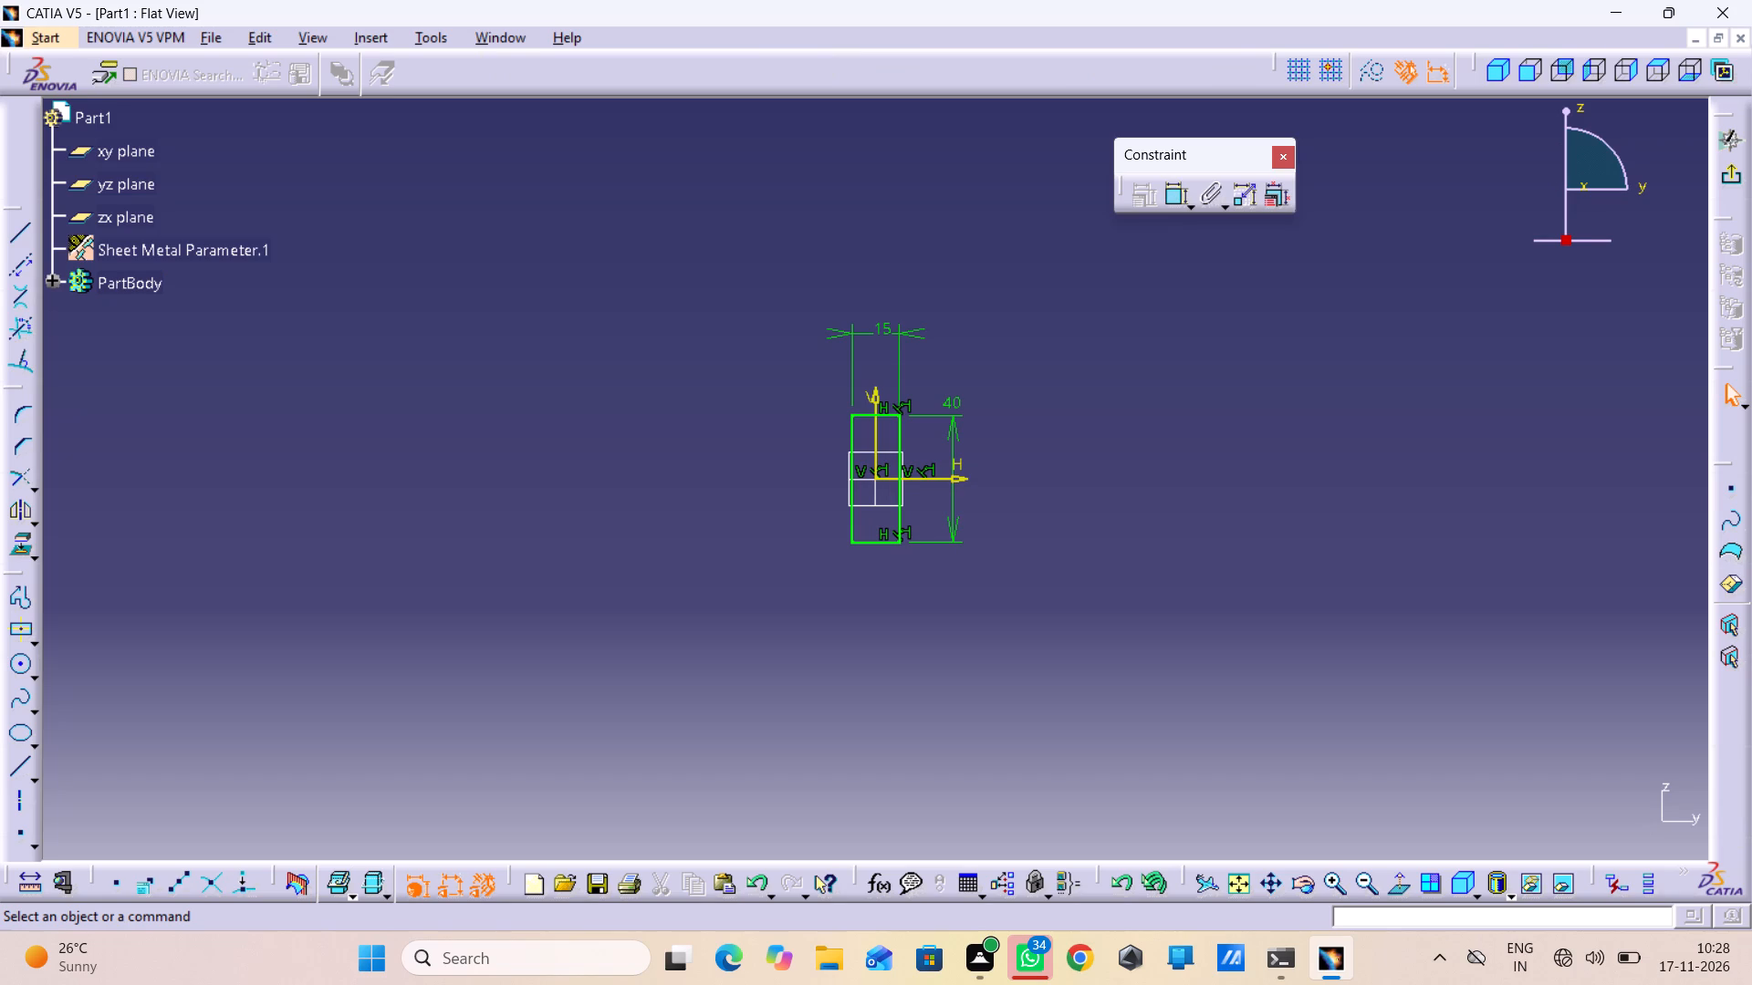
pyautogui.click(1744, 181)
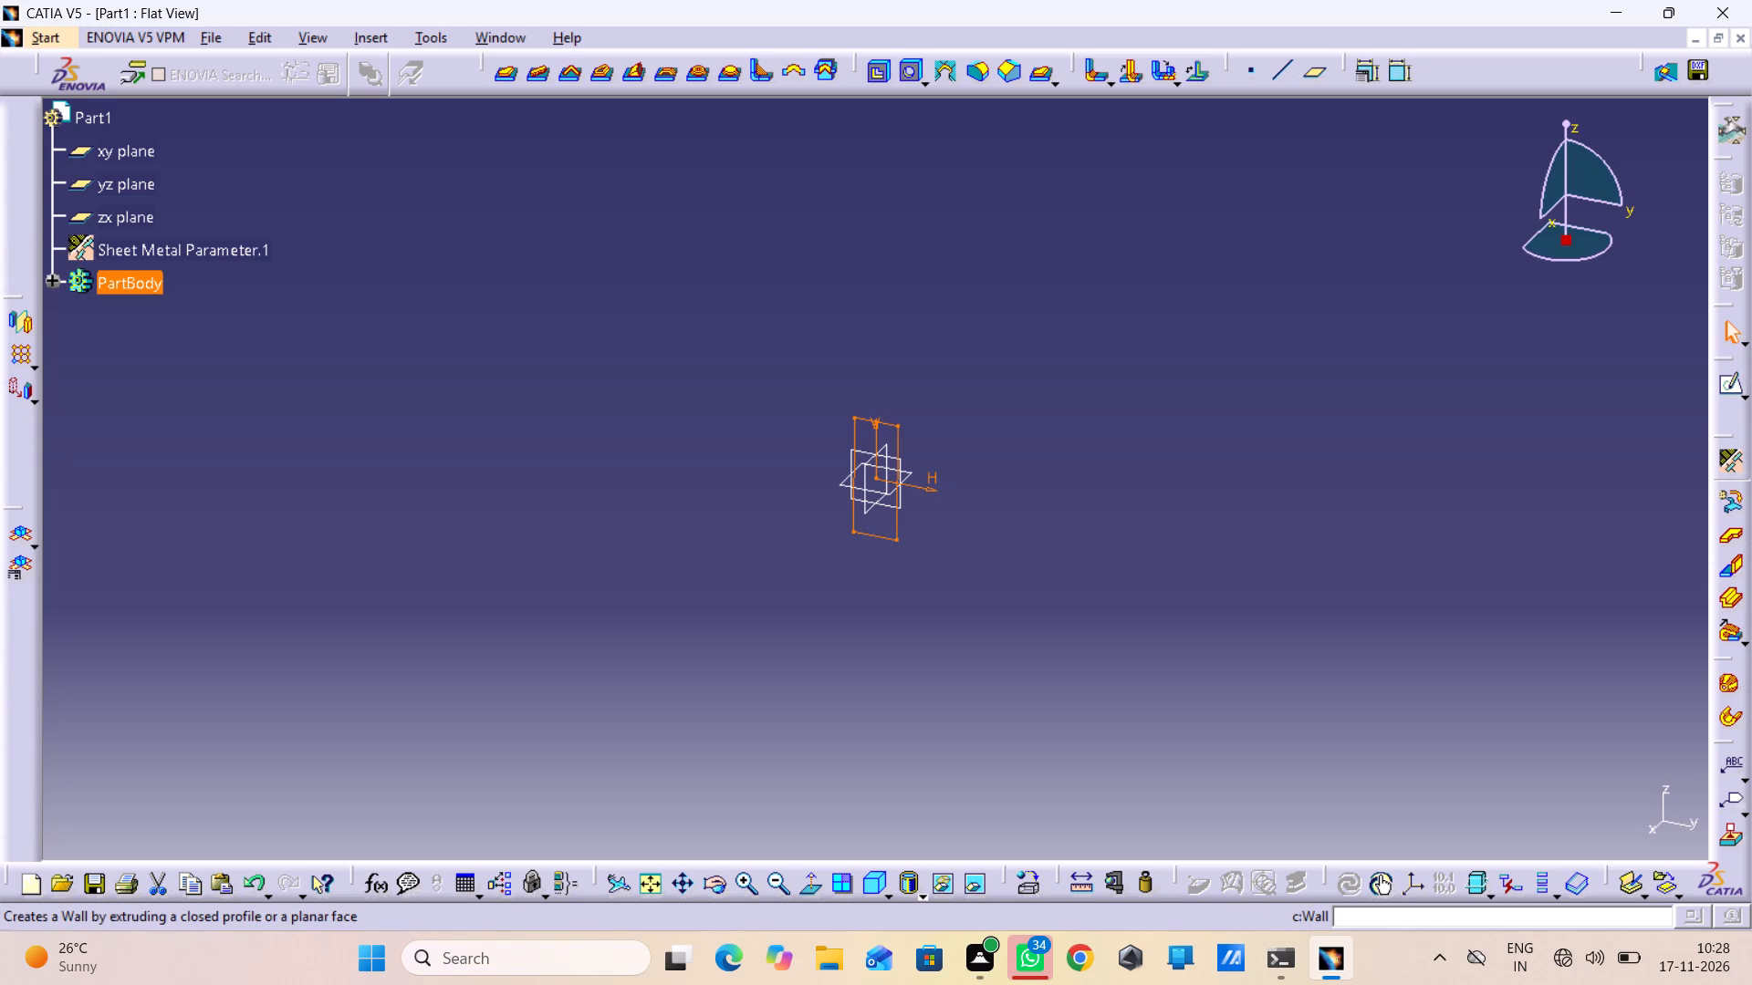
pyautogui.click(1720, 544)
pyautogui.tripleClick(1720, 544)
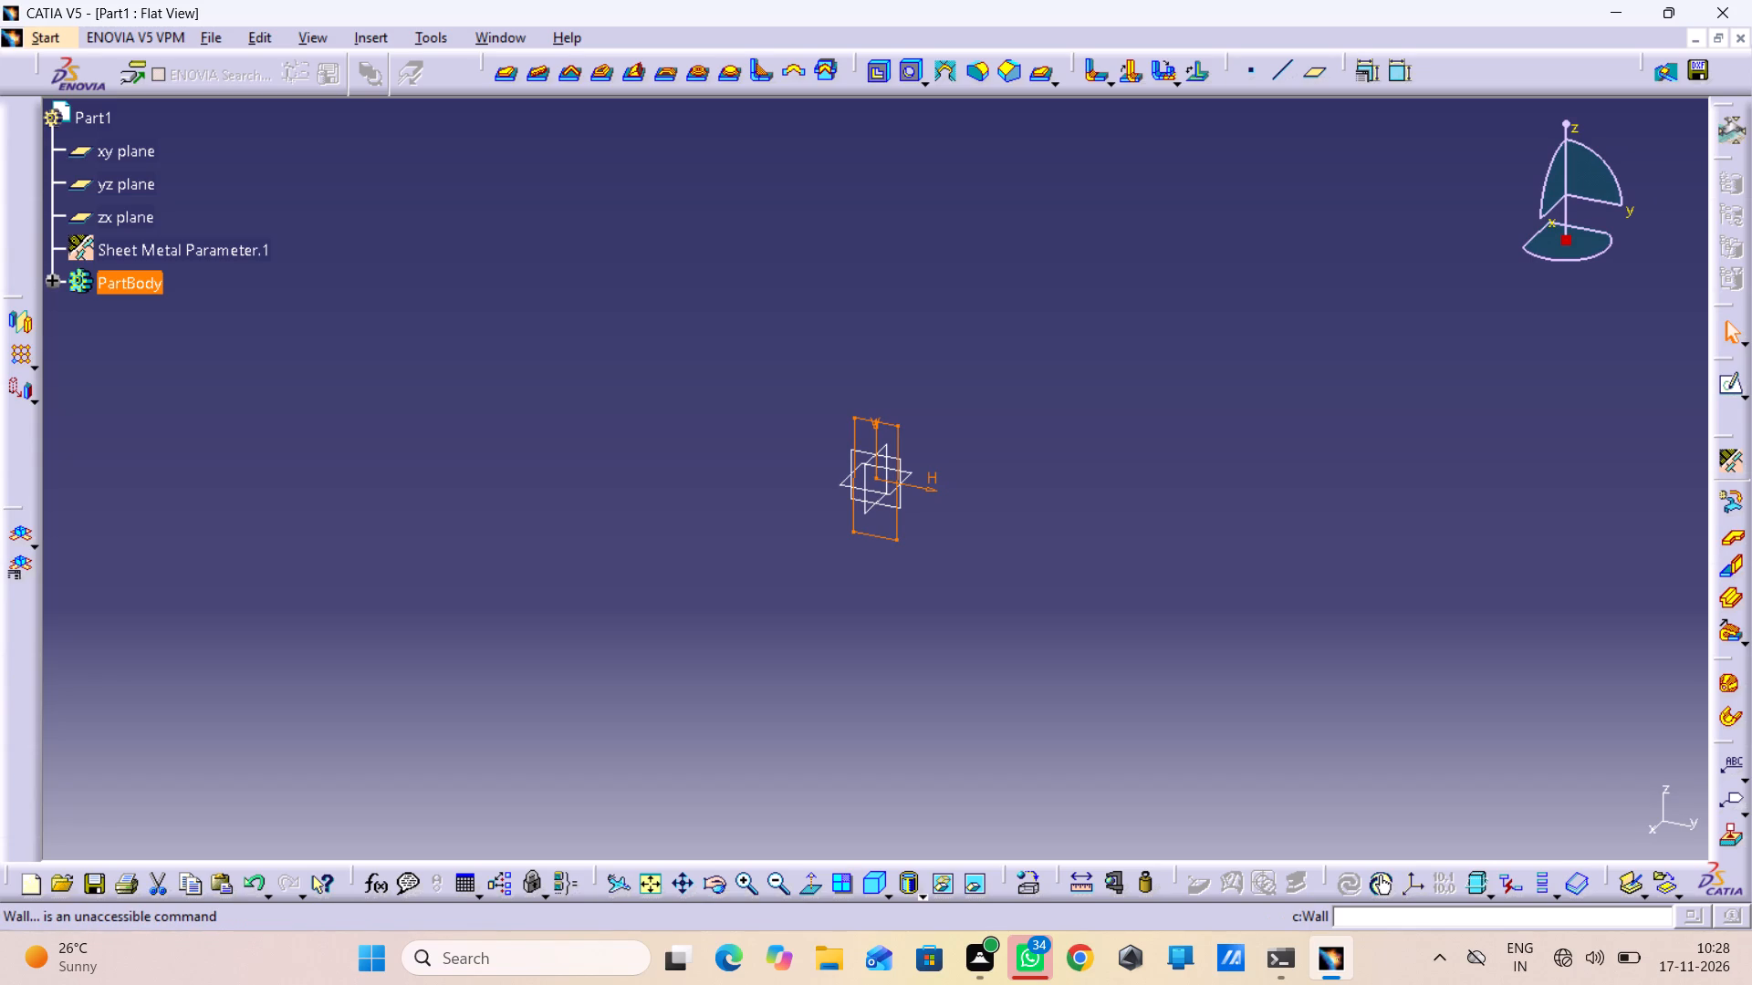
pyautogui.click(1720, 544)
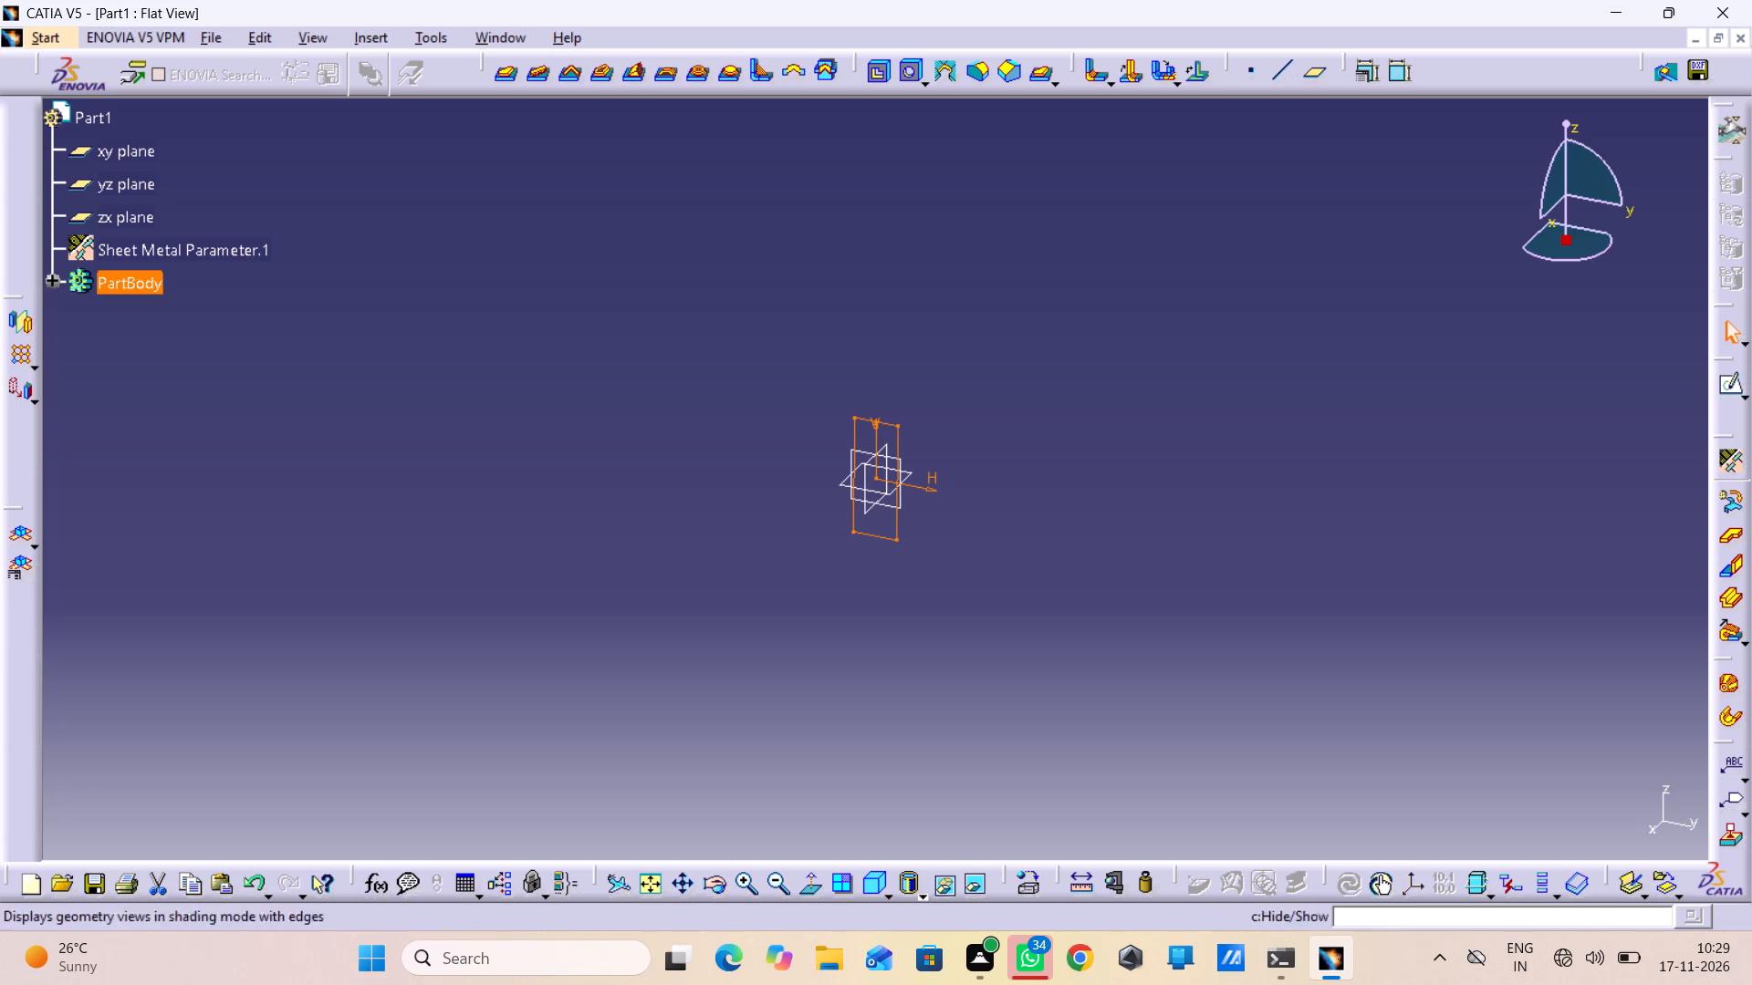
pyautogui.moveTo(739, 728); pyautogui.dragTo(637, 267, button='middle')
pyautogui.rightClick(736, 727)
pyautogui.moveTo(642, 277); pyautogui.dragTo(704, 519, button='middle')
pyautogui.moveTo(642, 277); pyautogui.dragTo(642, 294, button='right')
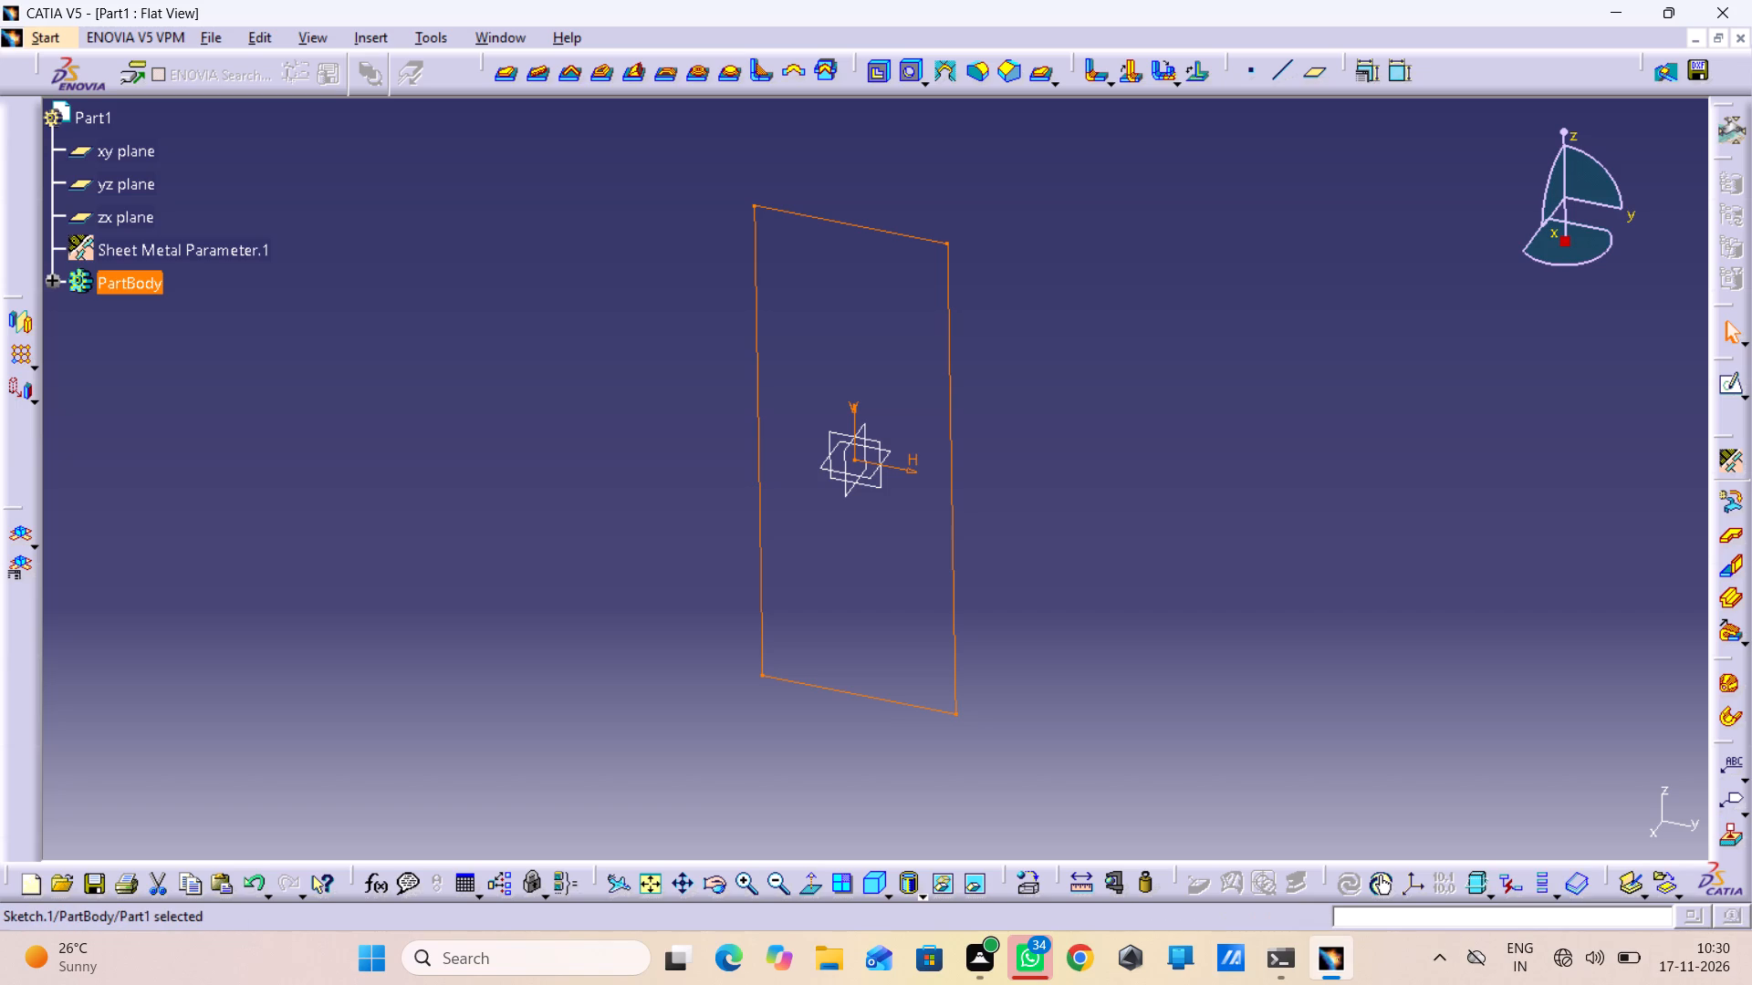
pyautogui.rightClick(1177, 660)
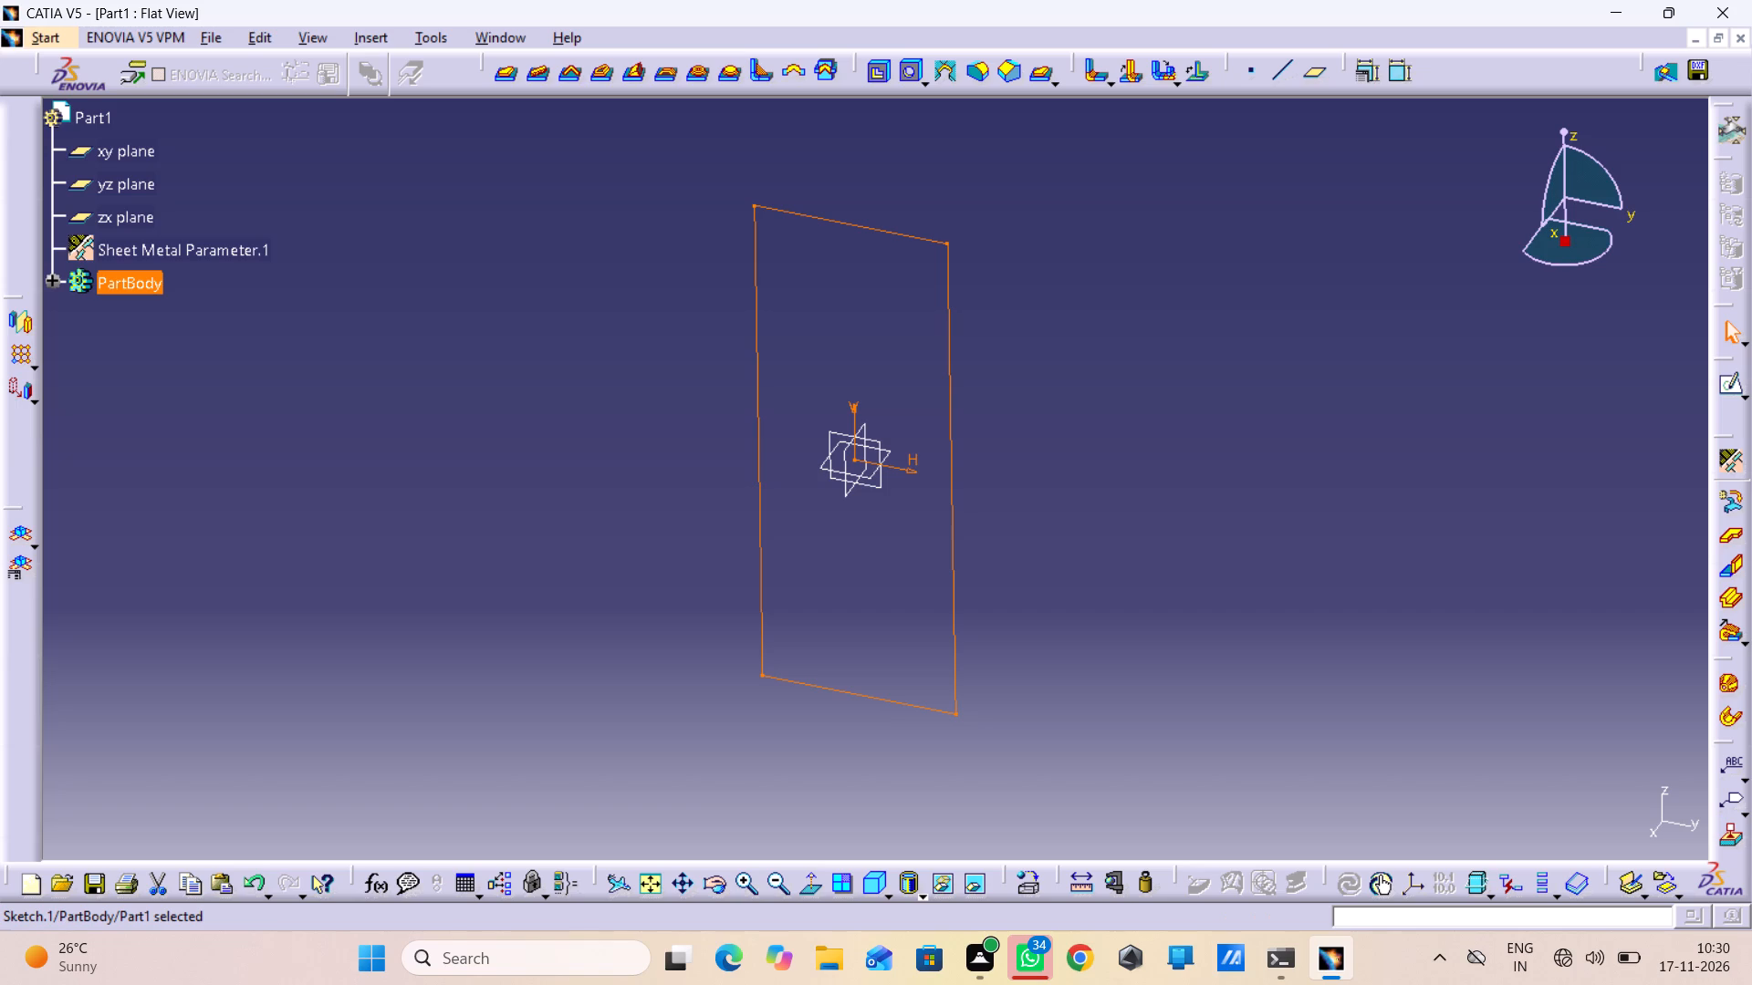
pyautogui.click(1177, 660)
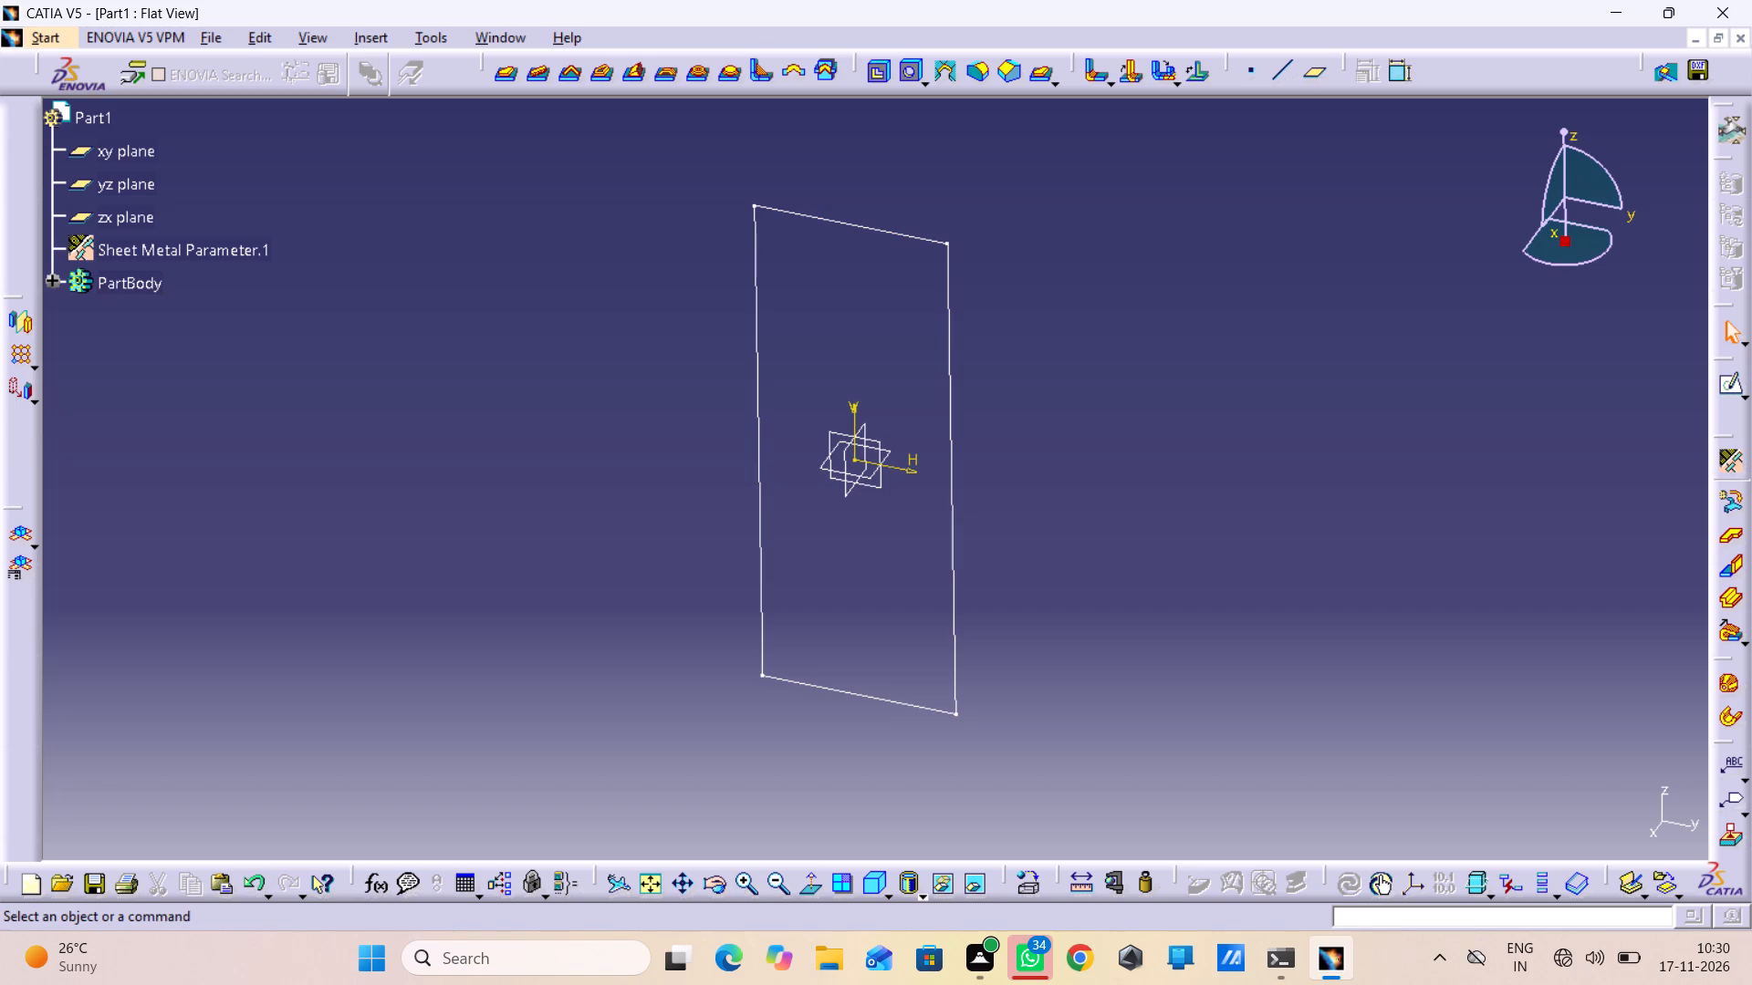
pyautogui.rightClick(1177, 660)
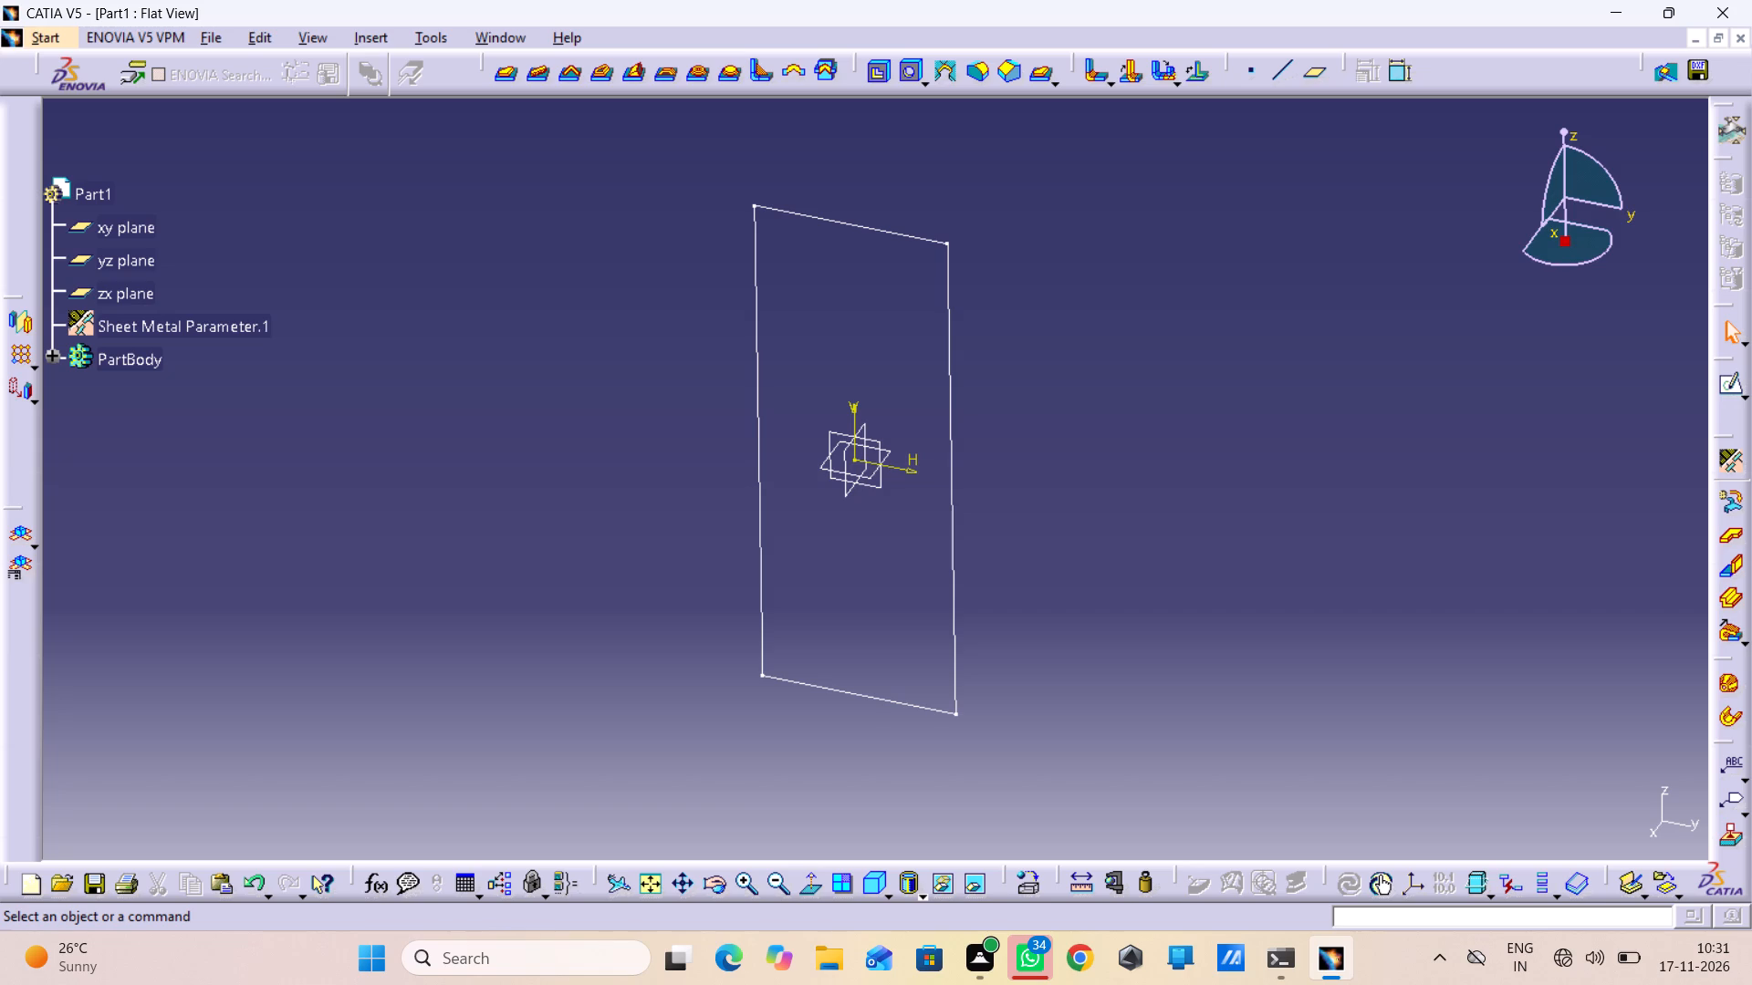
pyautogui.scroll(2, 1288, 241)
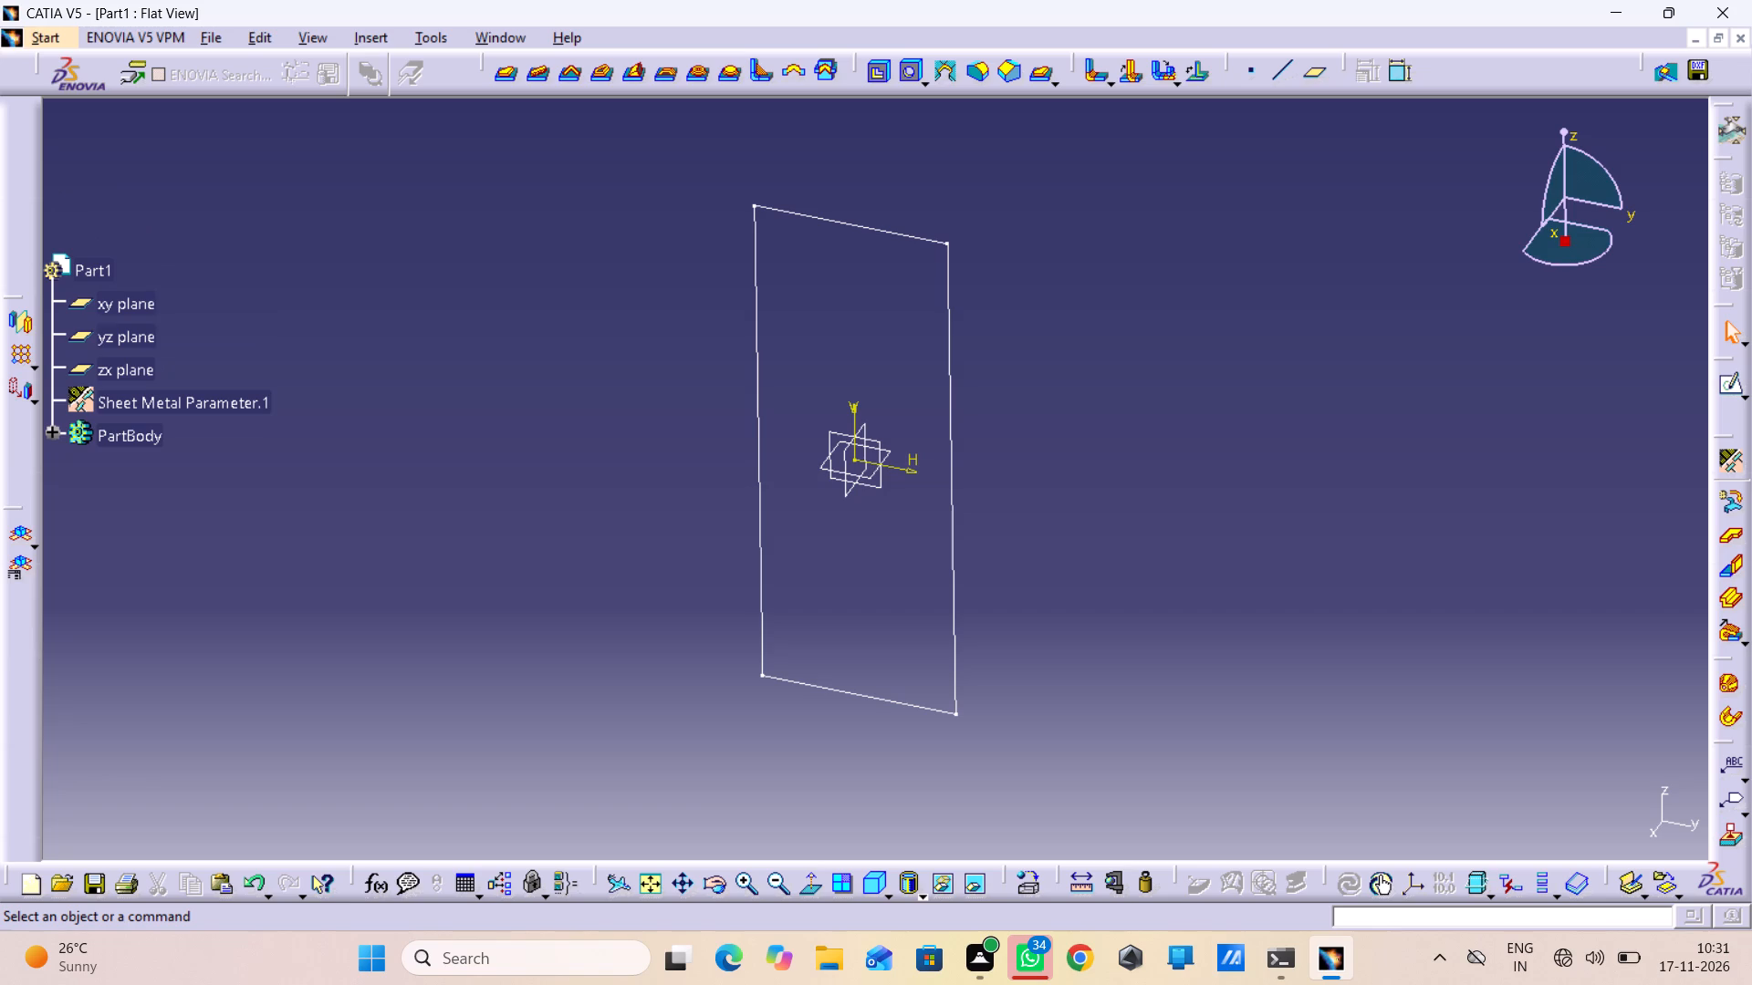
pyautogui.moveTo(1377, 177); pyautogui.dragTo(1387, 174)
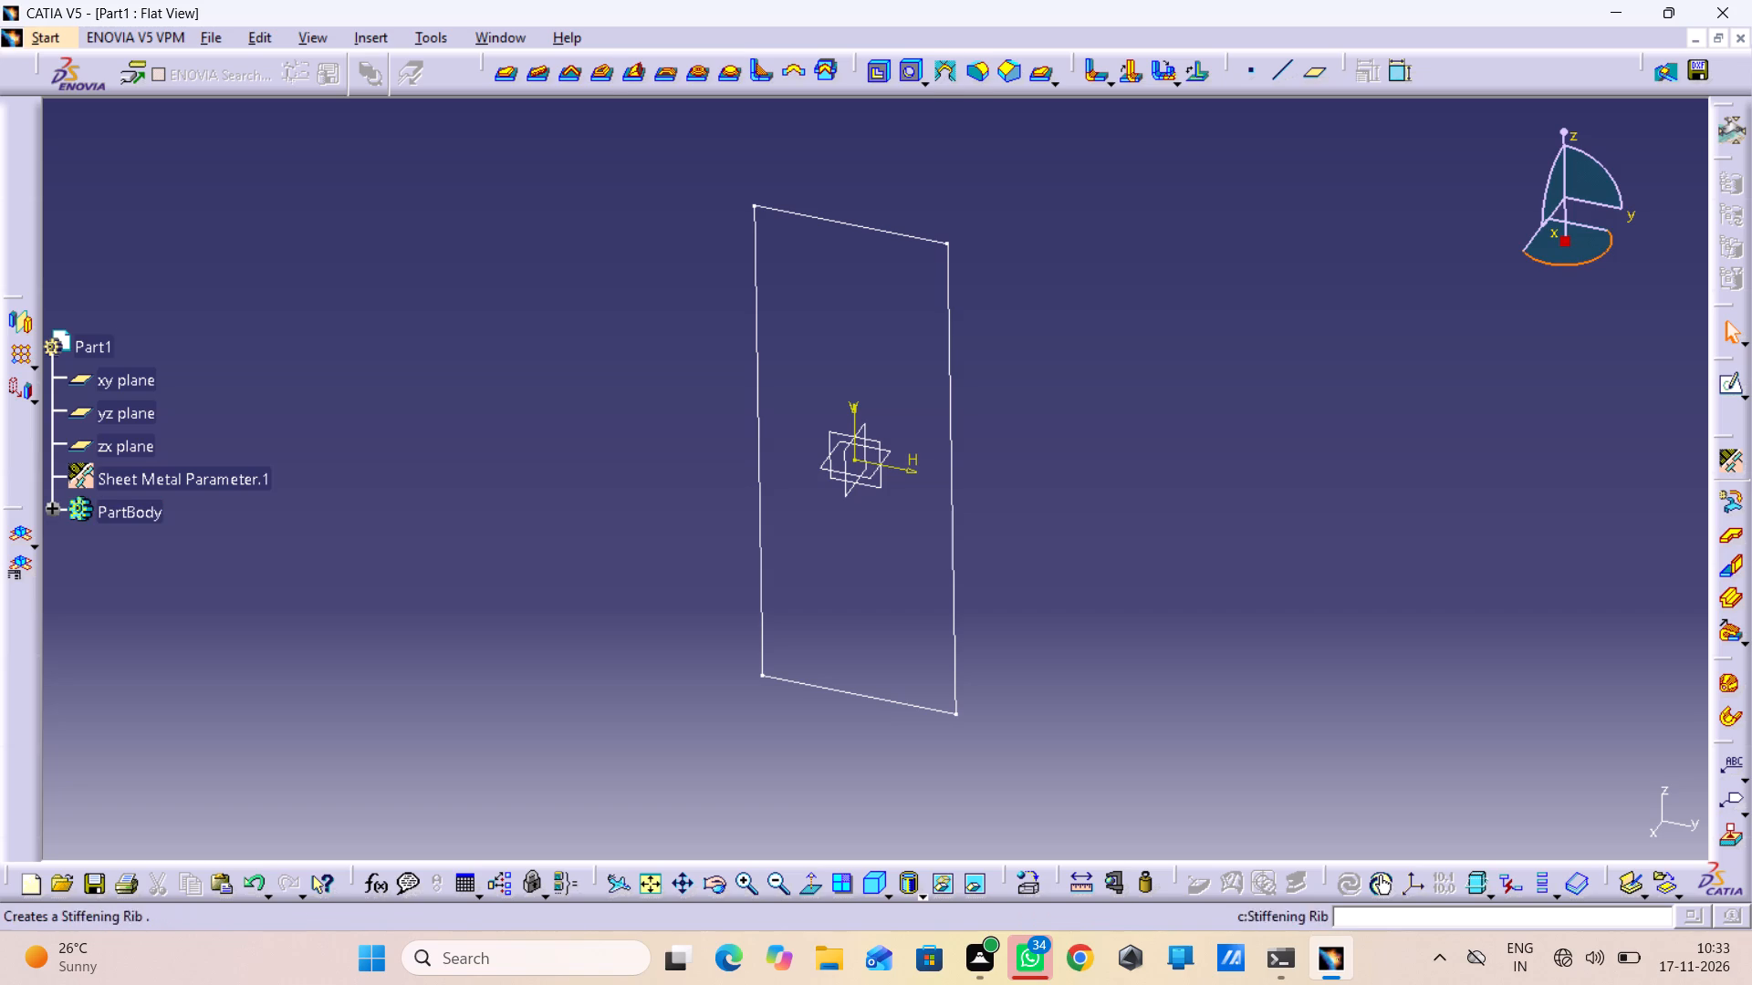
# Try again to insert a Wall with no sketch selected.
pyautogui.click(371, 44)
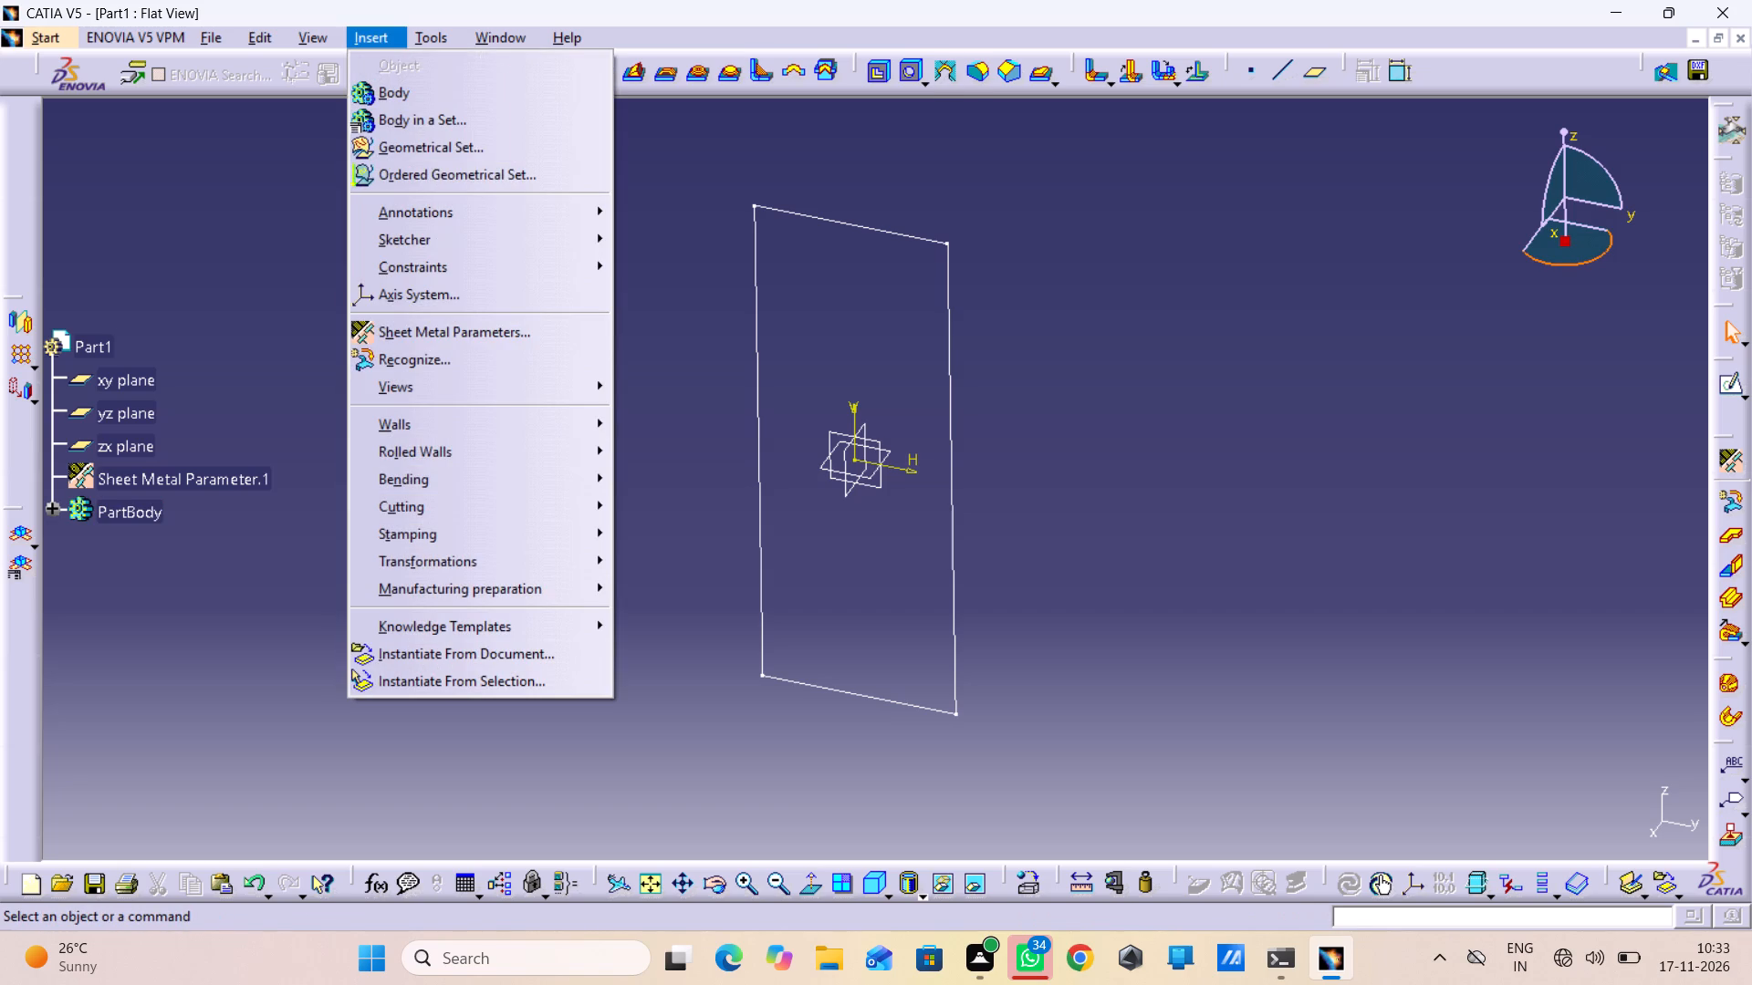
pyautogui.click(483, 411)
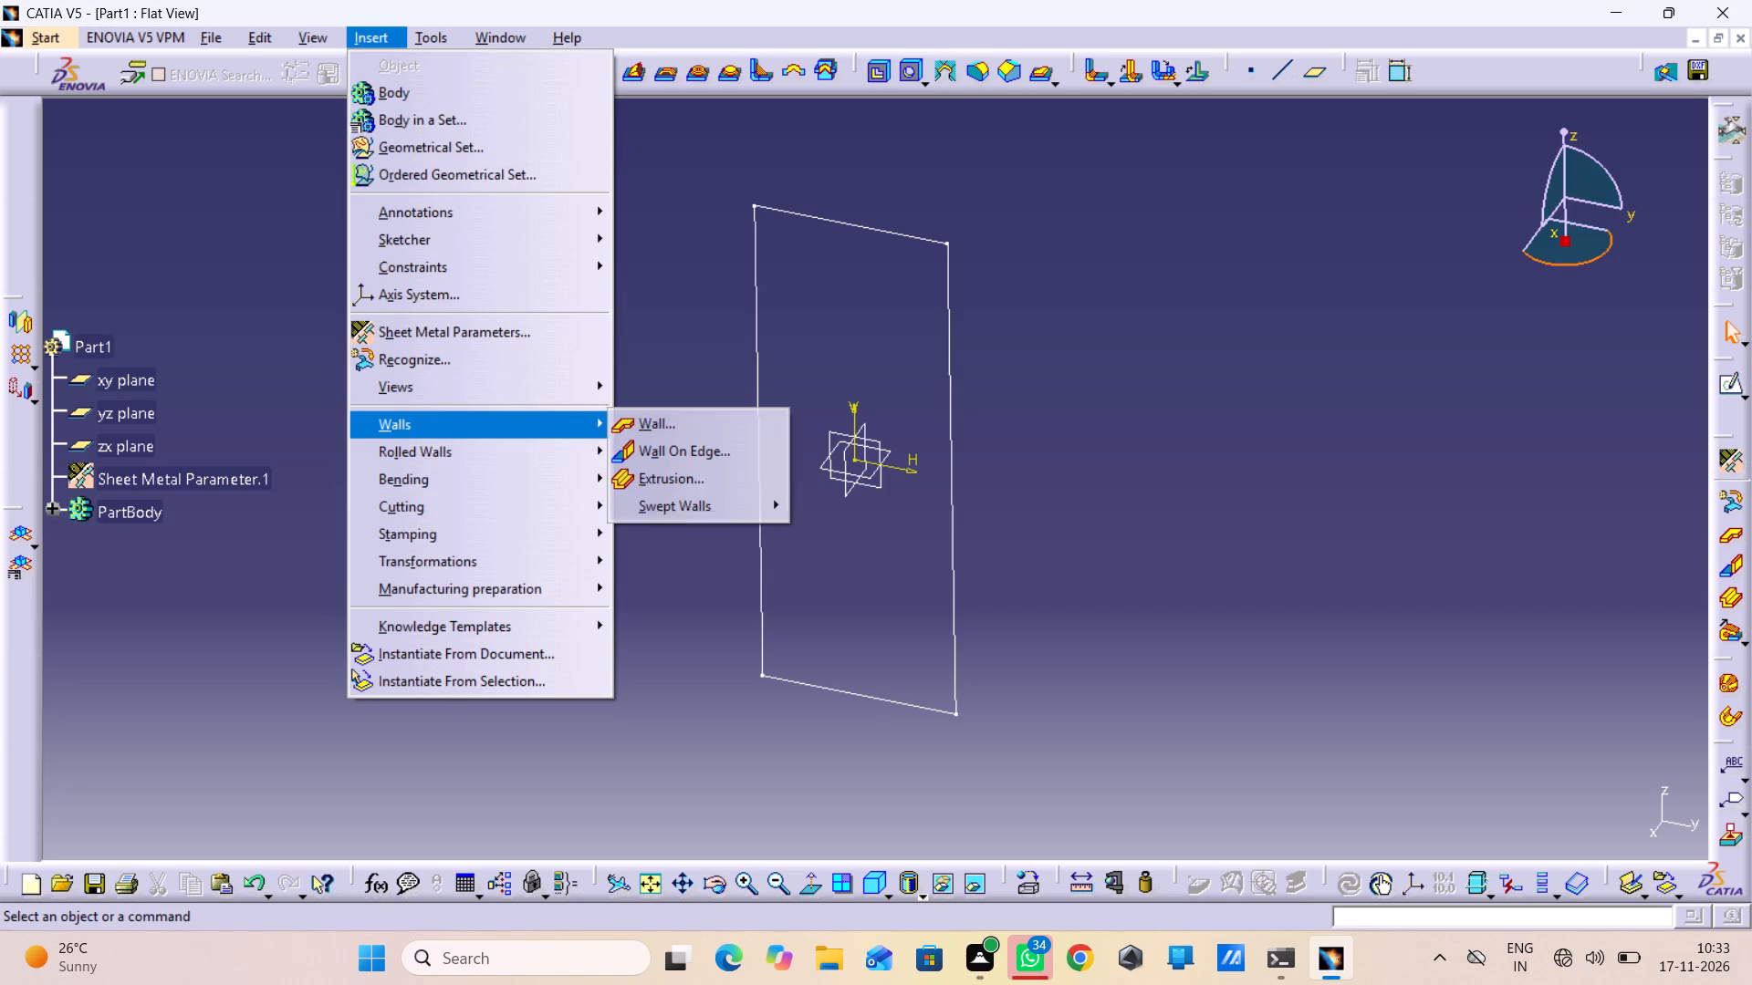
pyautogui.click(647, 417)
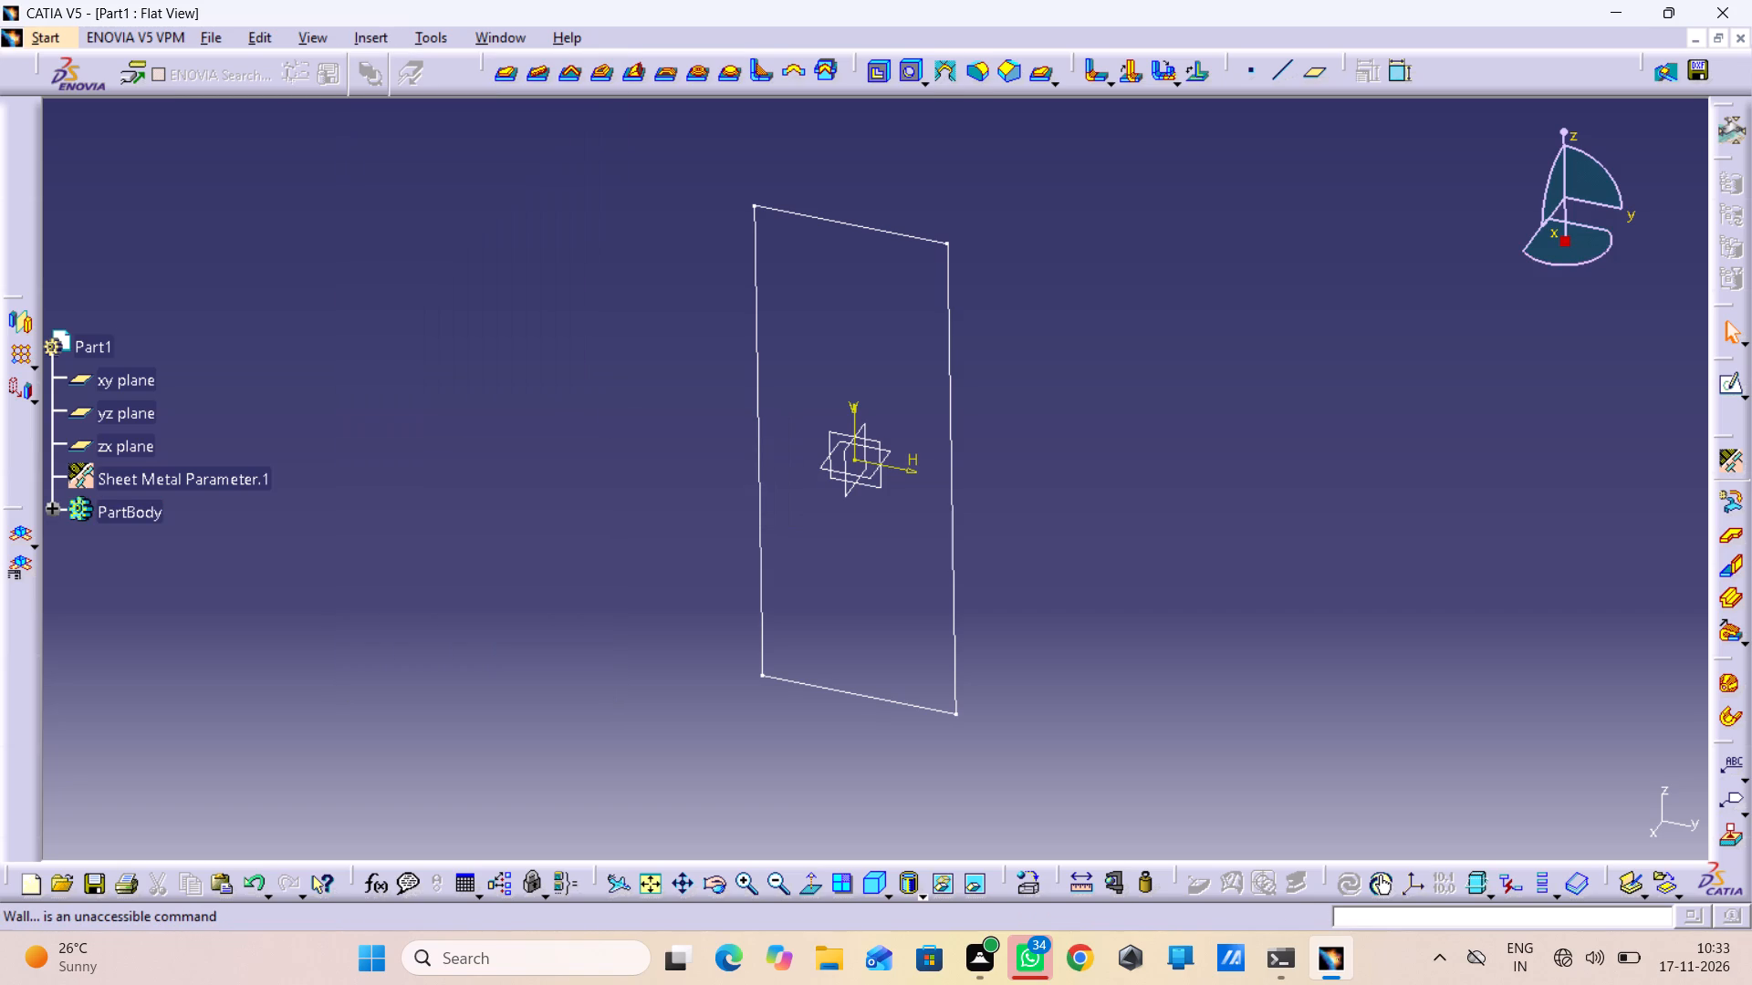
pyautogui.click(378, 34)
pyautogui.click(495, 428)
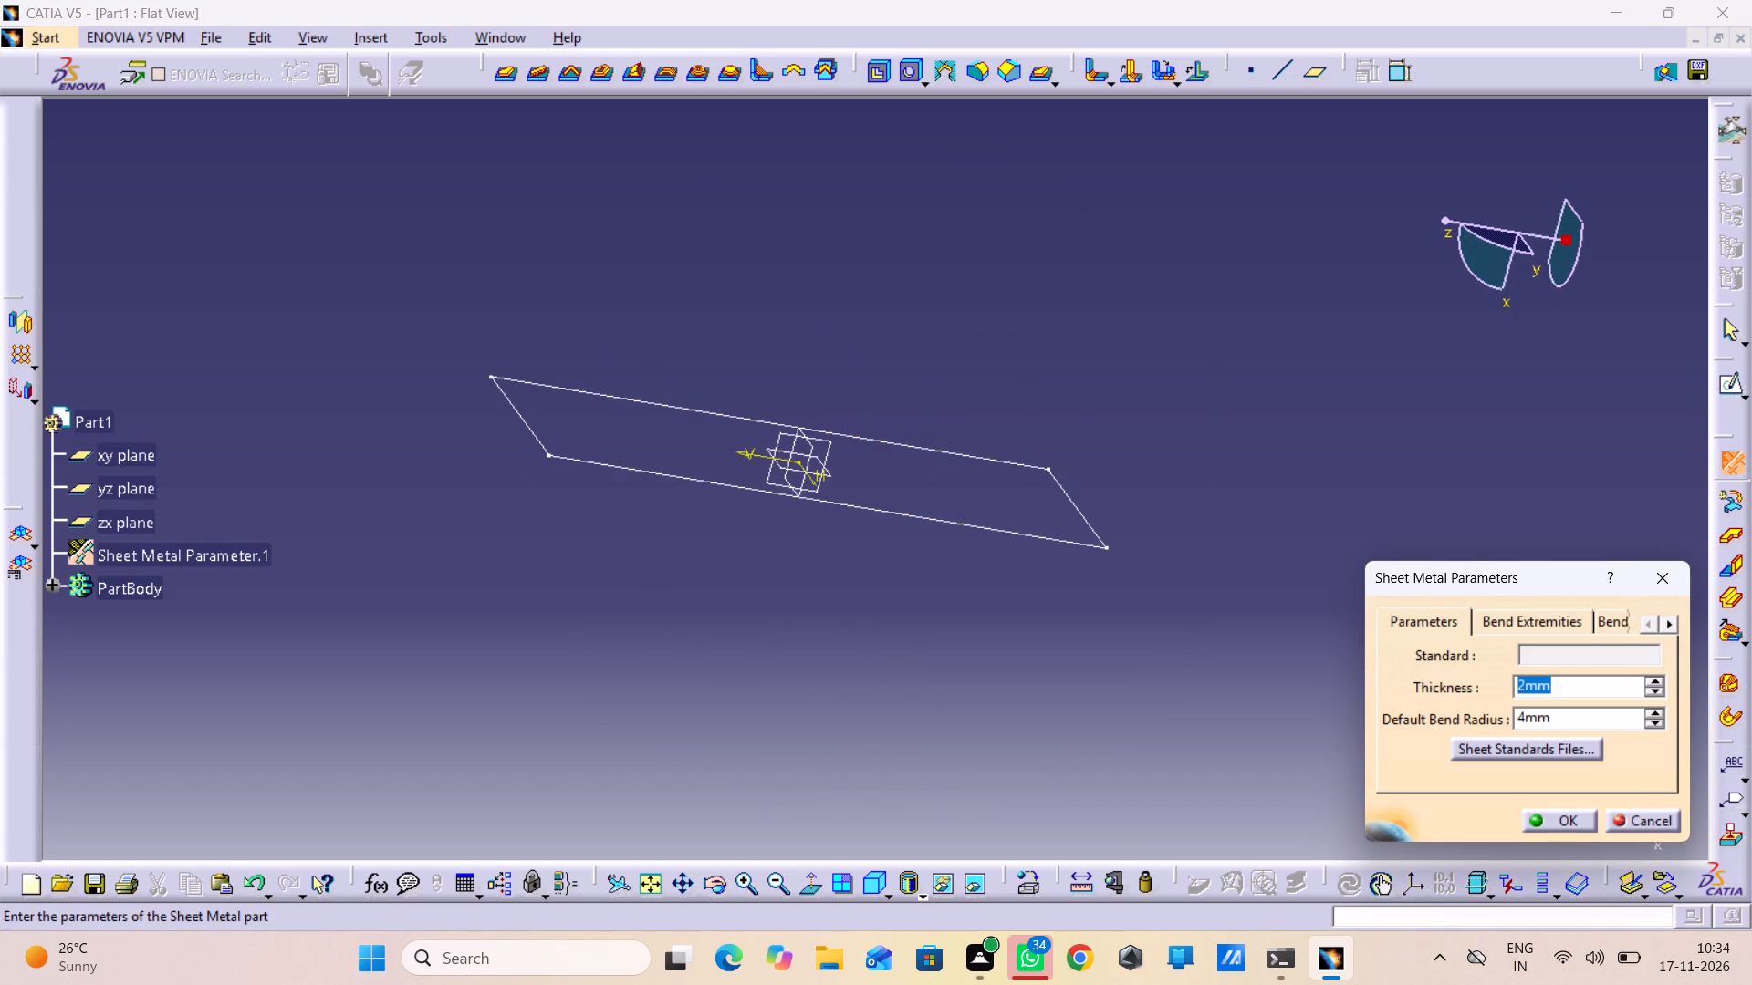
# Set the sheet metal thickness to 10 mm in the Sheet Metal Parameters.
pyautogui.write('10')
pyautogui.press('Return')
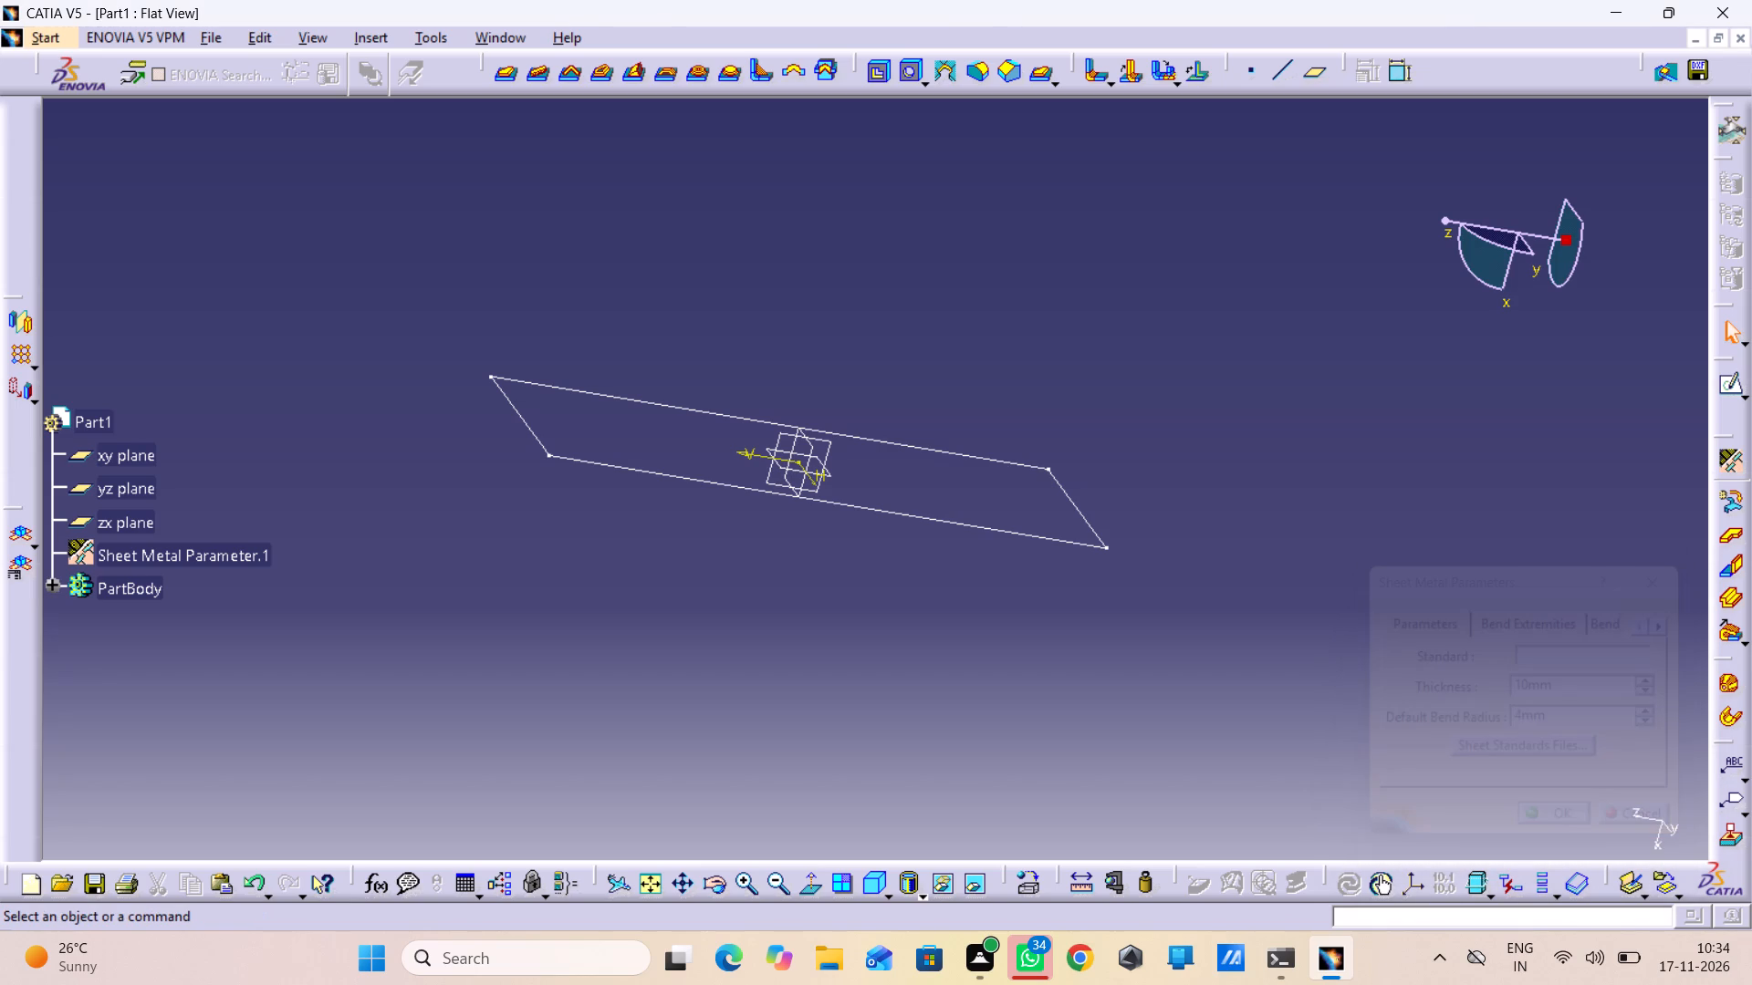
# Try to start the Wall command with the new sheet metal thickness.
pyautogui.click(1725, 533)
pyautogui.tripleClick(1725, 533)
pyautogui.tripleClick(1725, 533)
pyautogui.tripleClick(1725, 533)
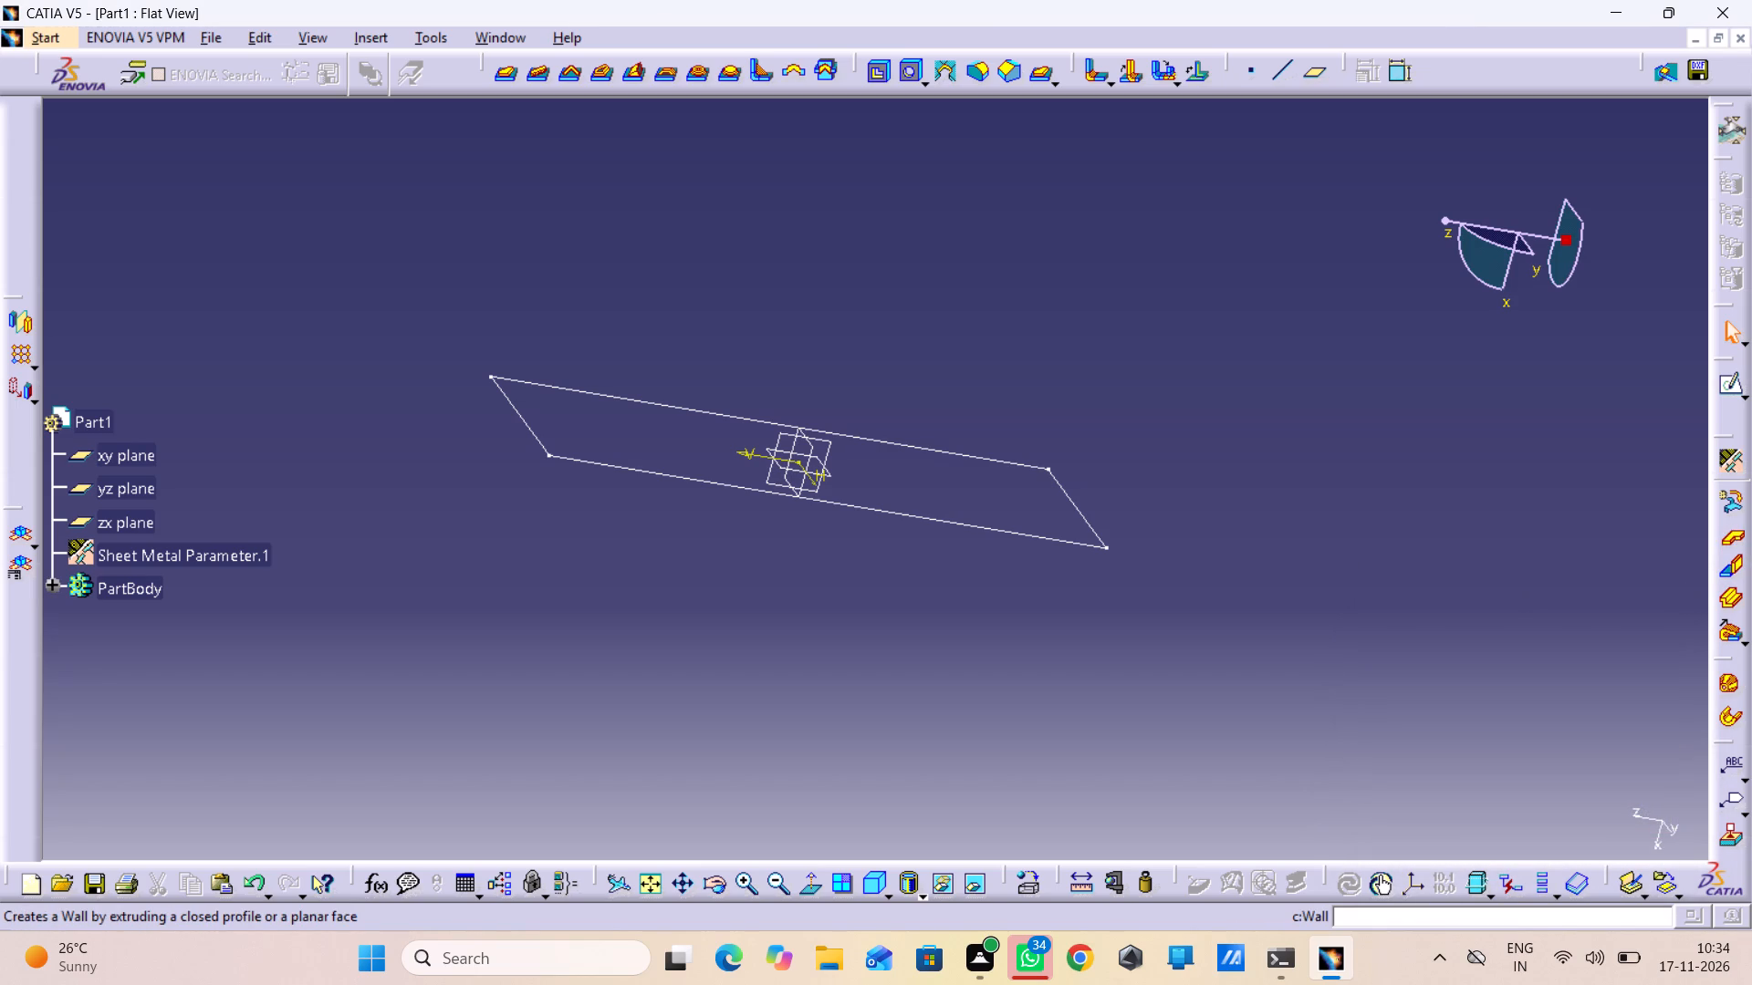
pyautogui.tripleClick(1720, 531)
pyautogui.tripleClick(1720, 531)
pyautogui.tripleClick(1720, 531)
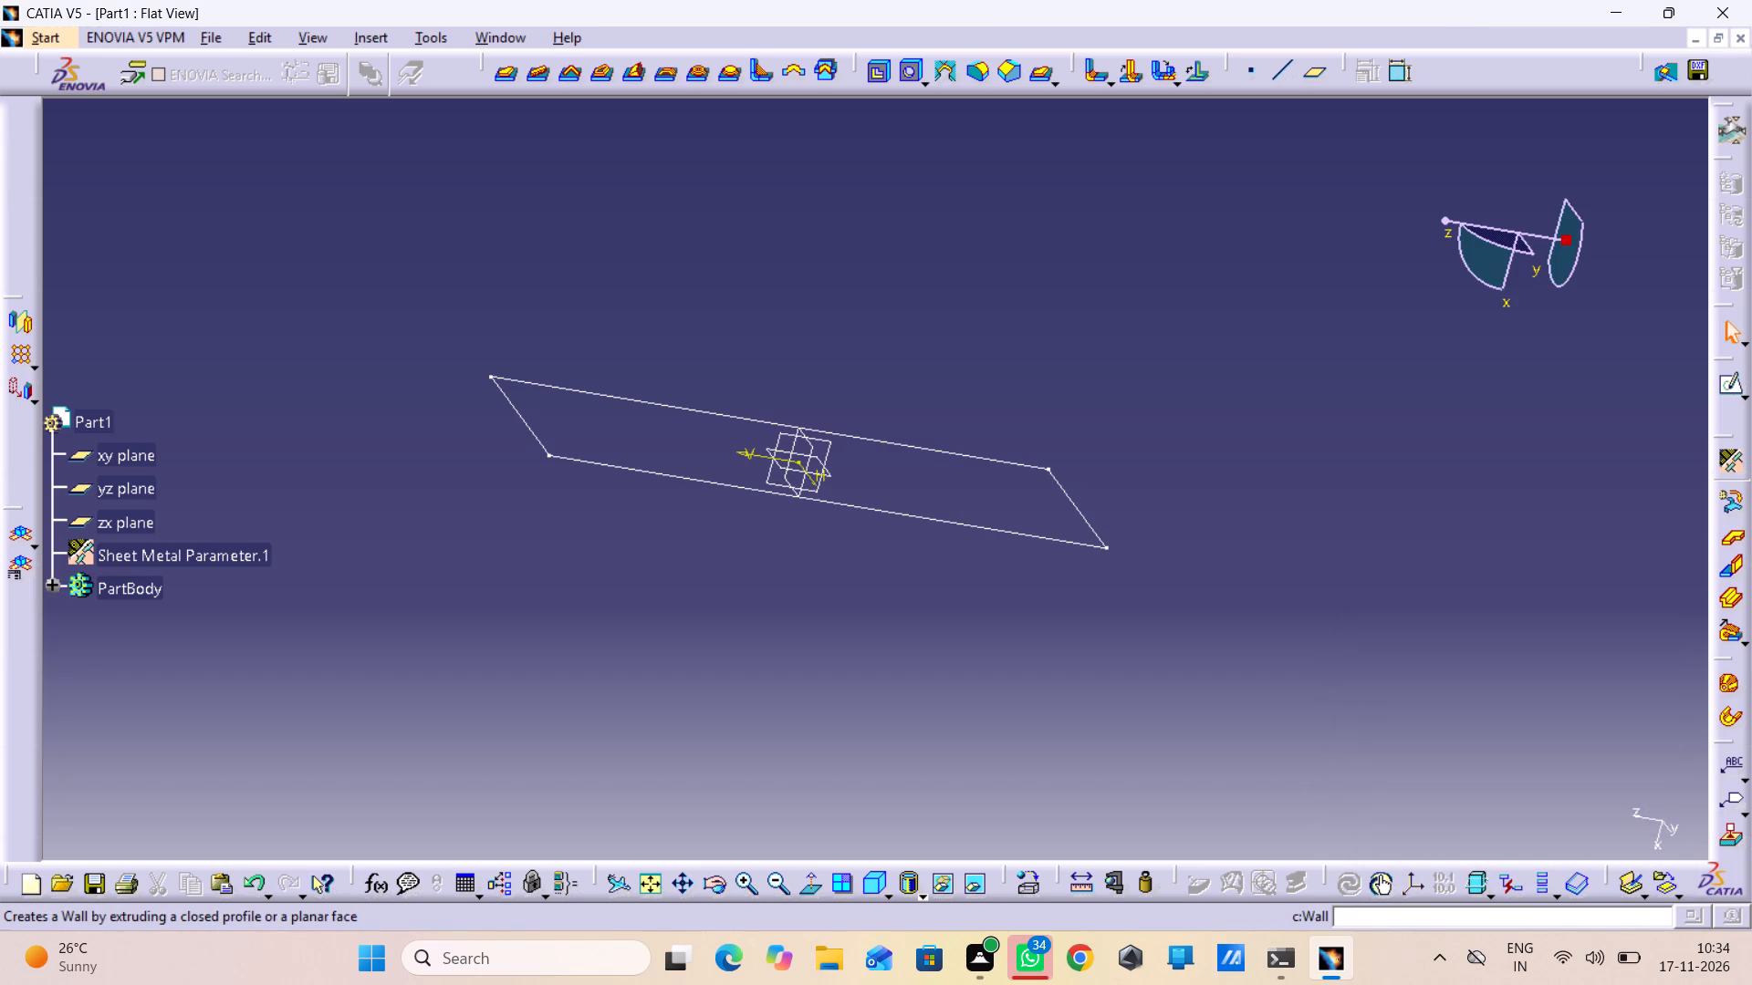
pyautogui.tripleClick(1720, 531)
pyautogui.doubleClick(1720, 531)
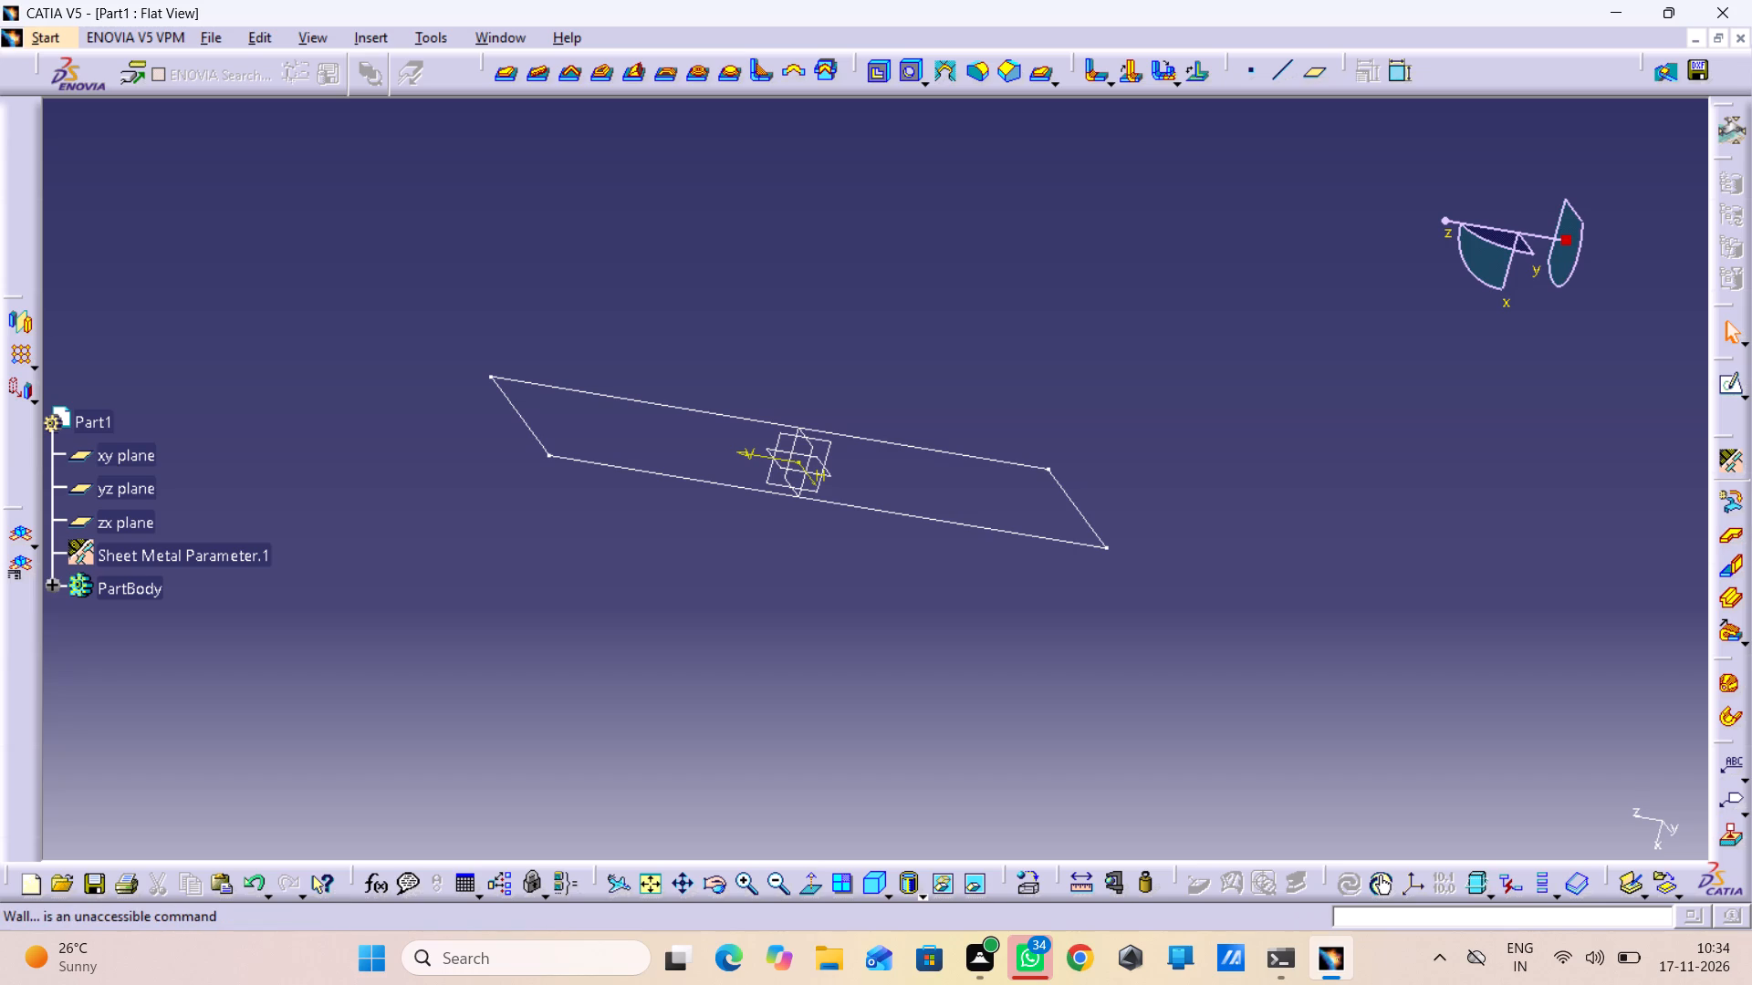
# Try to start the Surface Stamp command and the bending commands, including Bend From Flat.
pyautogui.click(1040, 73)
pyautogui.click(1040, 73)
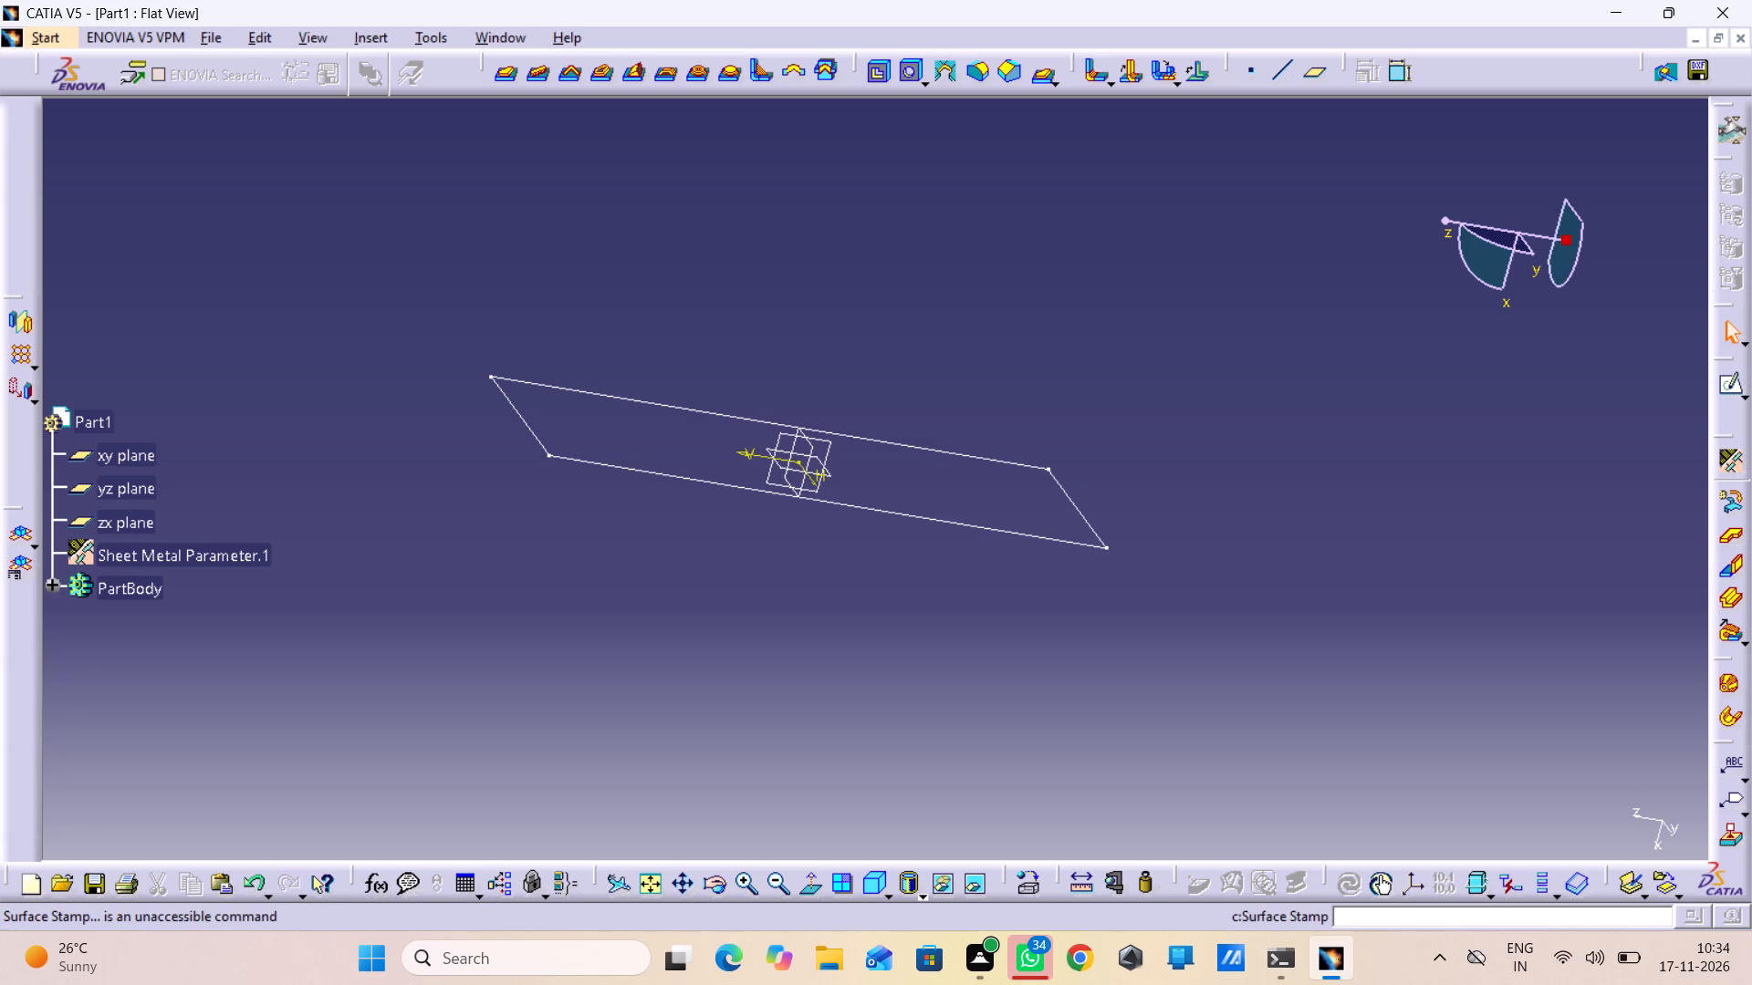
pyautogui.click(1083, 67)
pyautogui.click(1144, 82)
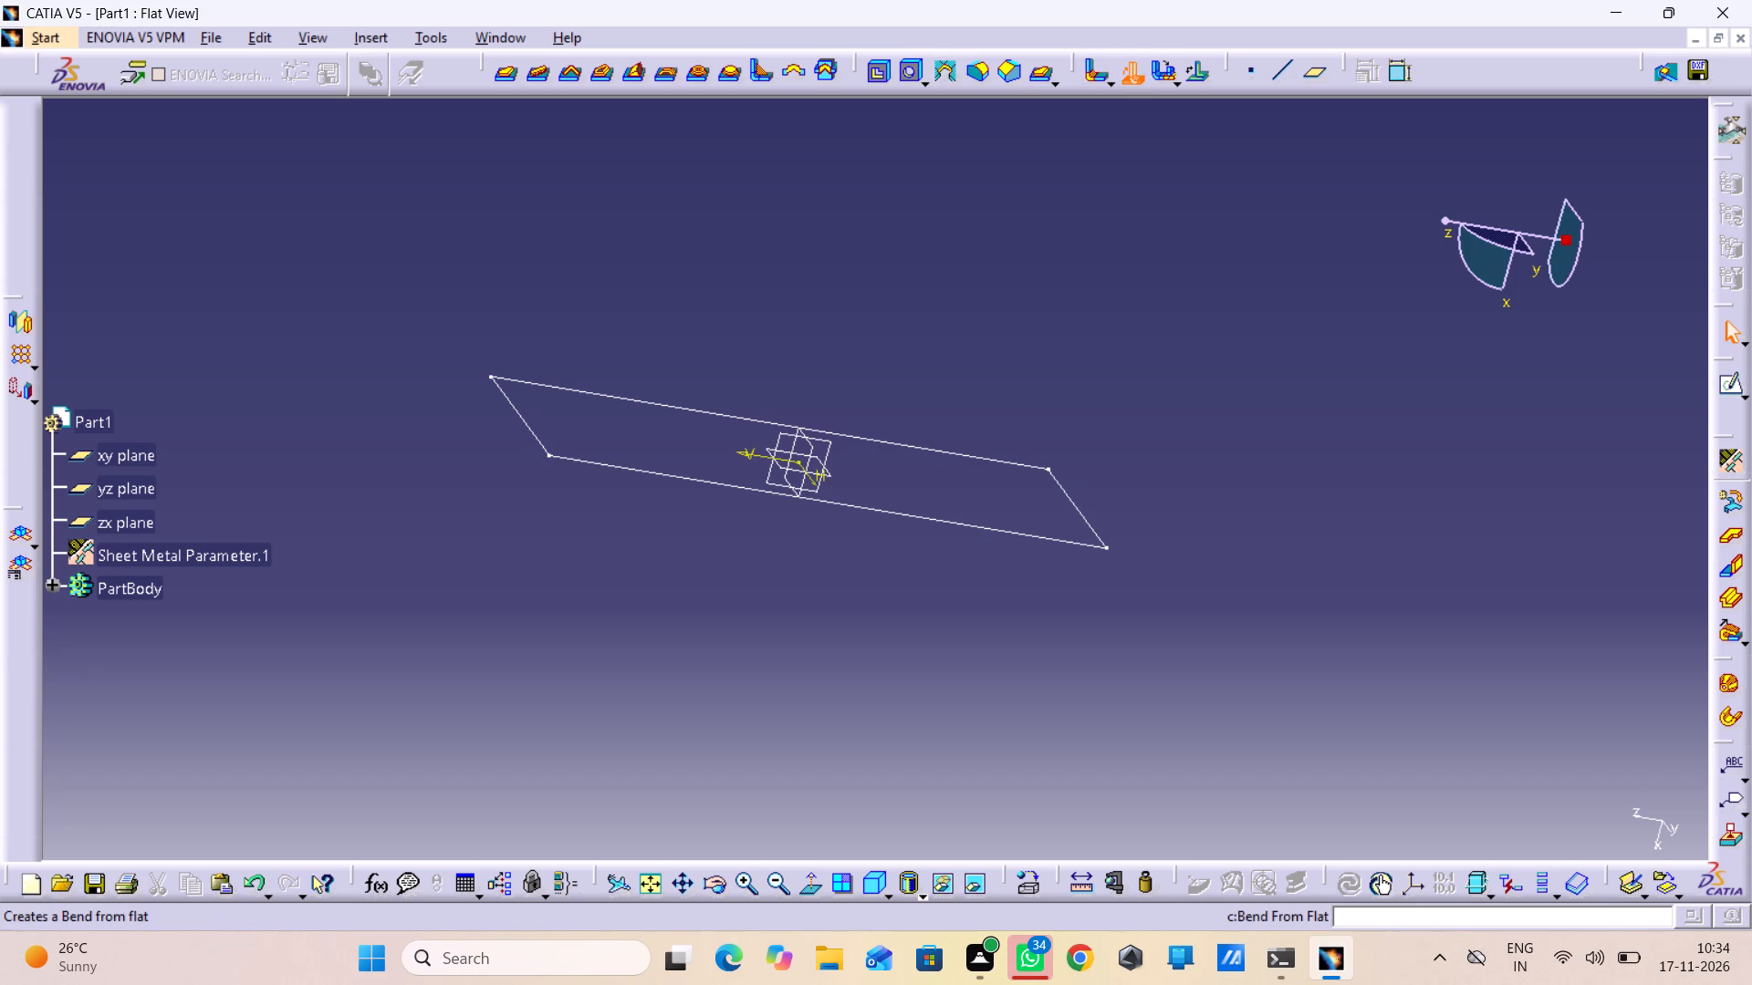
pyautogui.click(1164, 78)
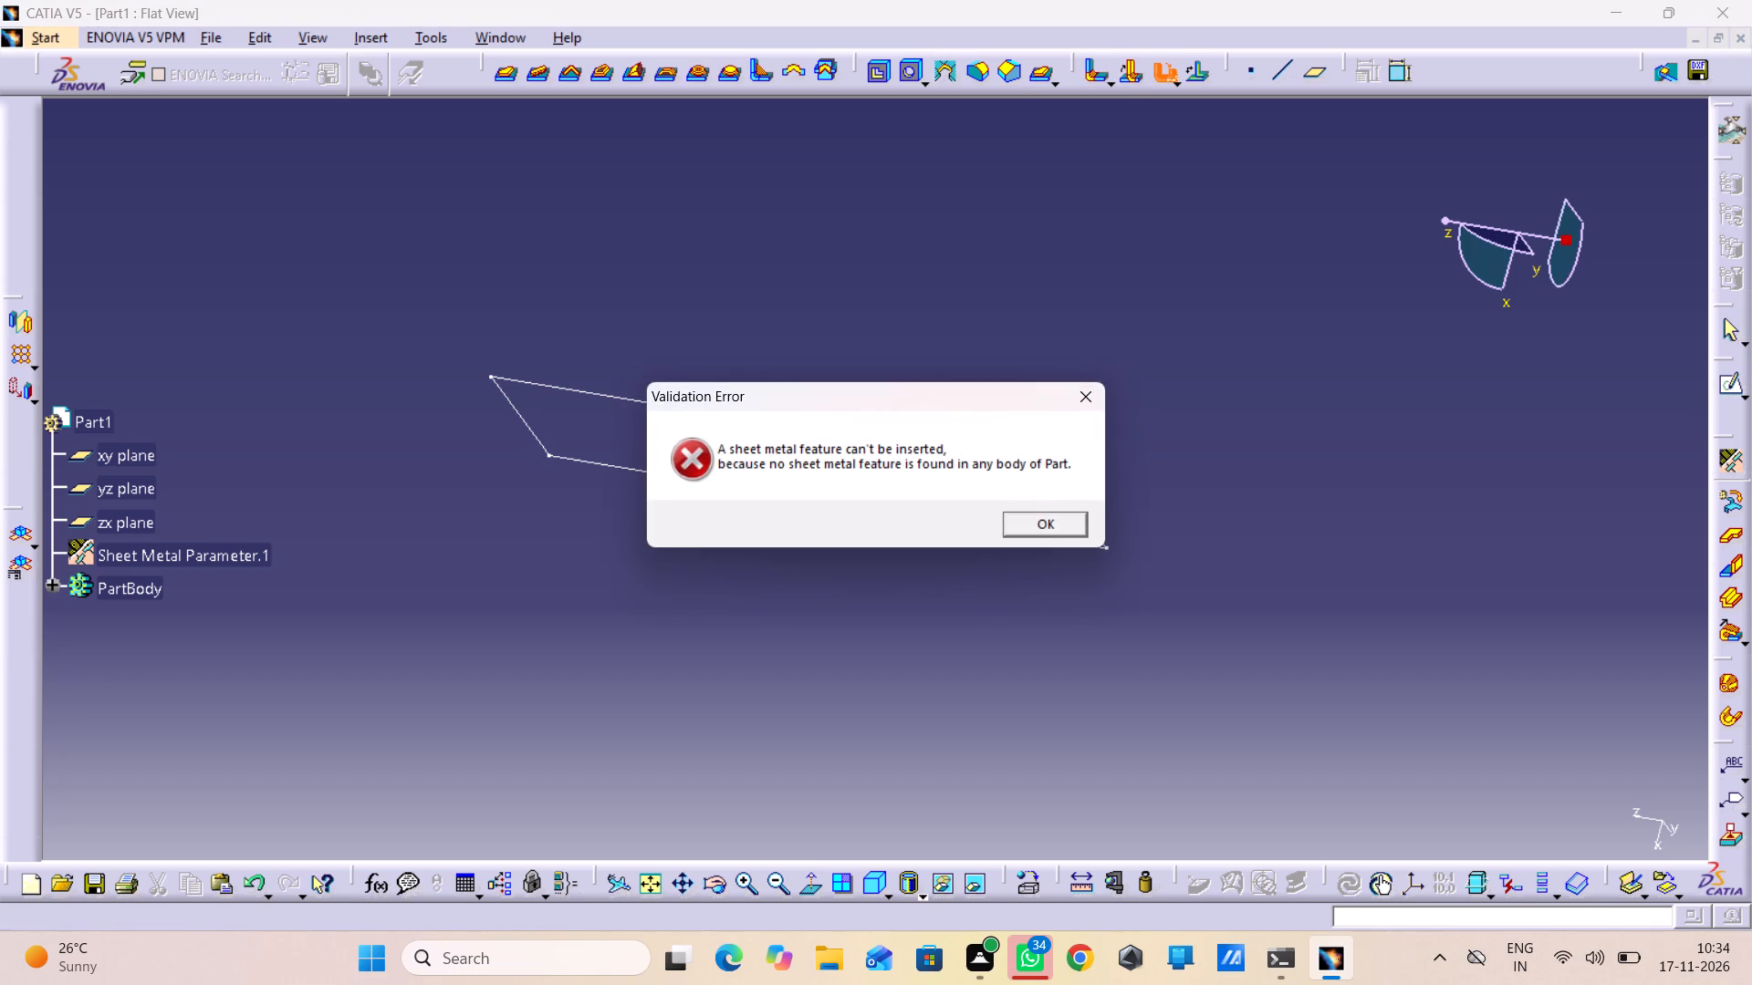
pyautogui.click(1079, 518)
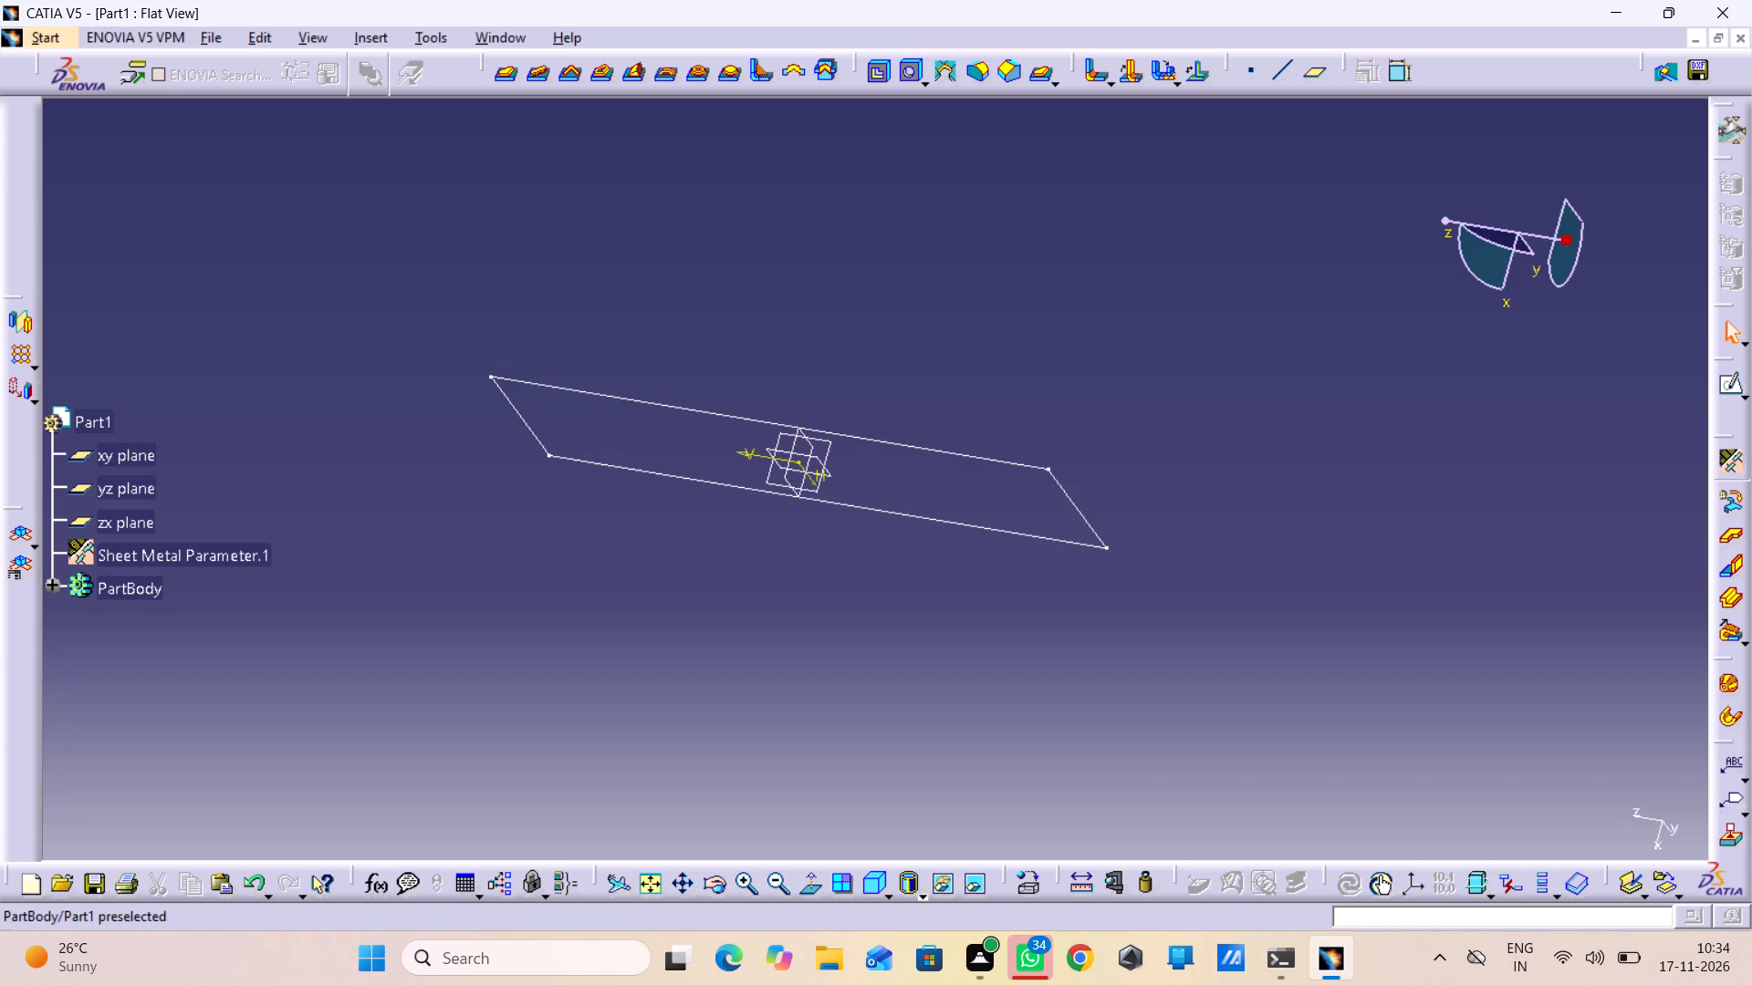
# Expand the PartBody and open its rectangle sketch, Sketch.1, for editing.
pyautogui.click(52, 593)
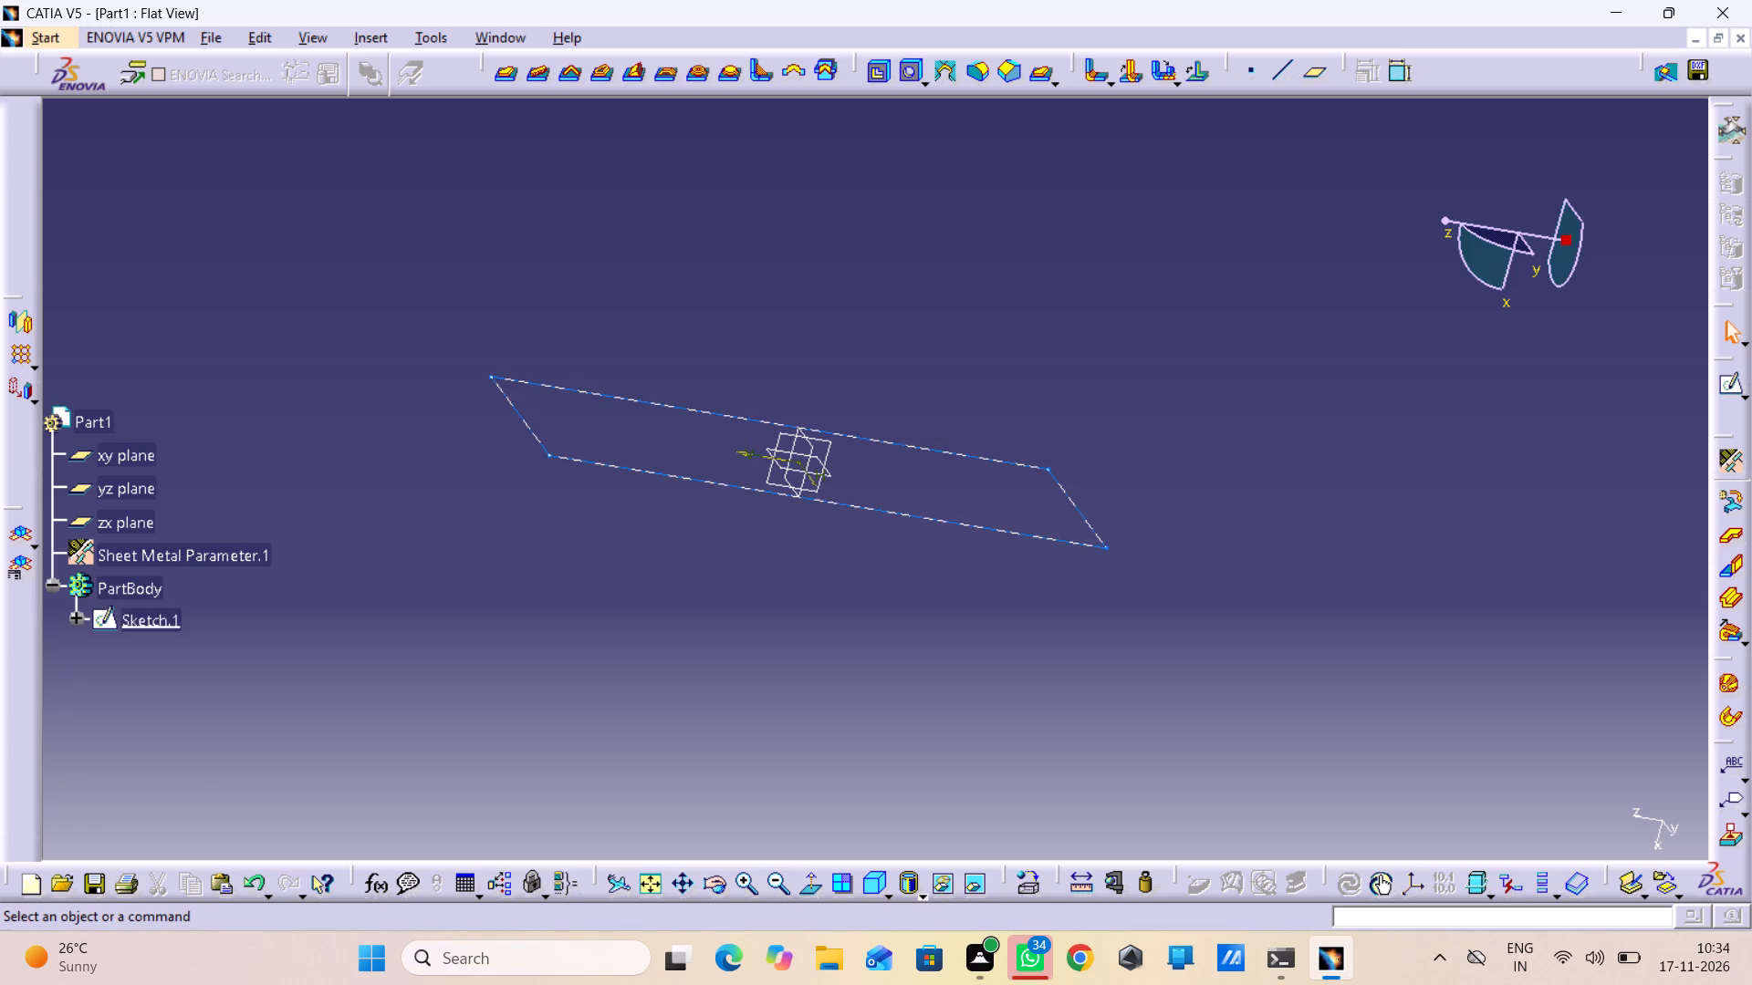
pyautogui.doubleClick(134, 631)
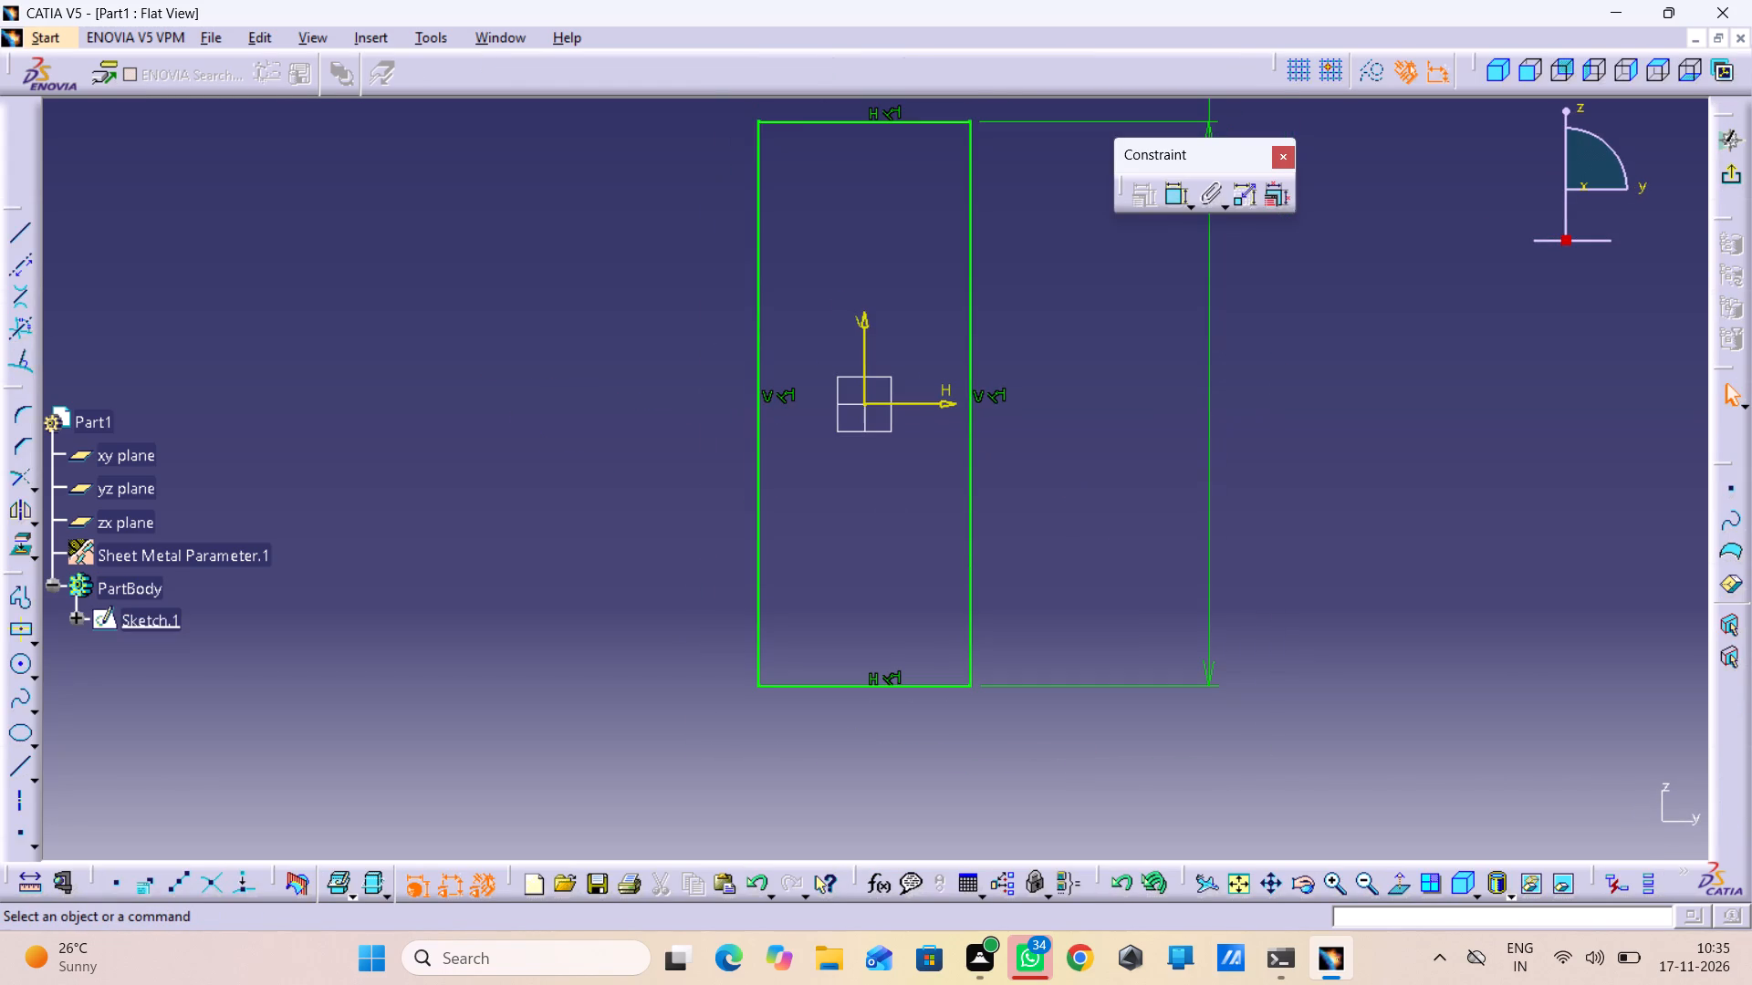
pyautogui.moveTo(586, 419); pyautogui.dragTo(608, 535, button='middle')
pyautogui.rightClick(586, 419)
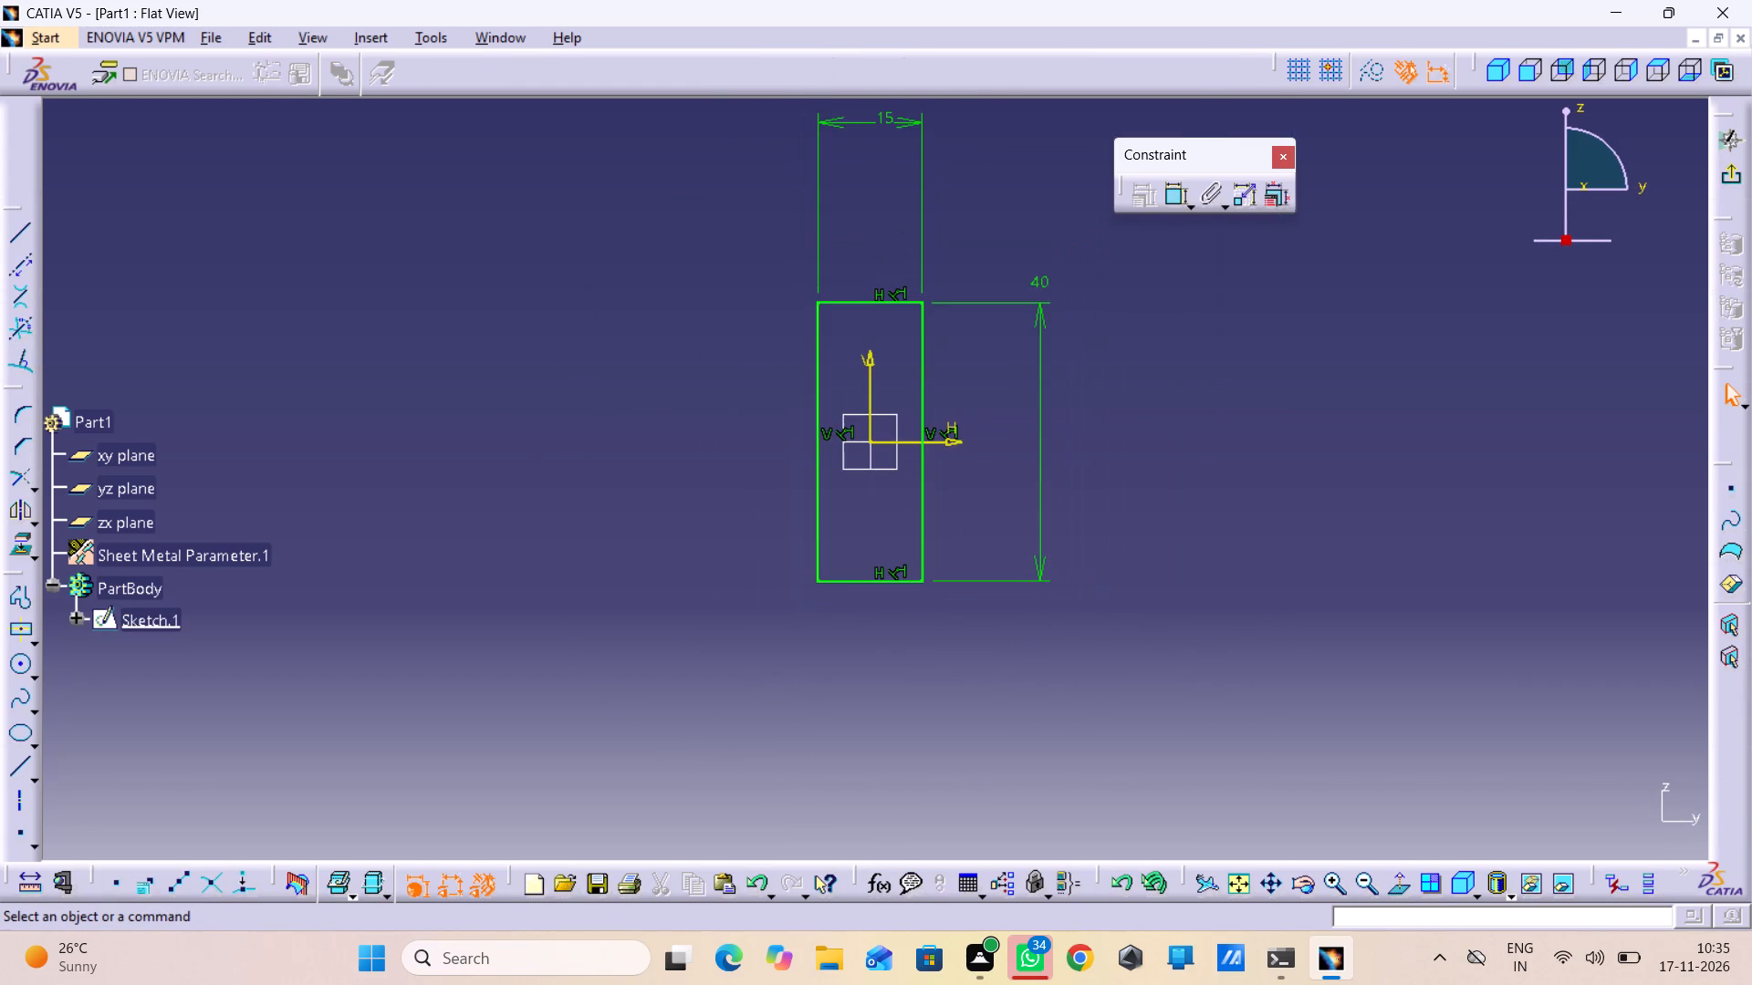
pyautogui.moveTo(637, 302); pyautogui.dragTo(602, 389, button='middle')
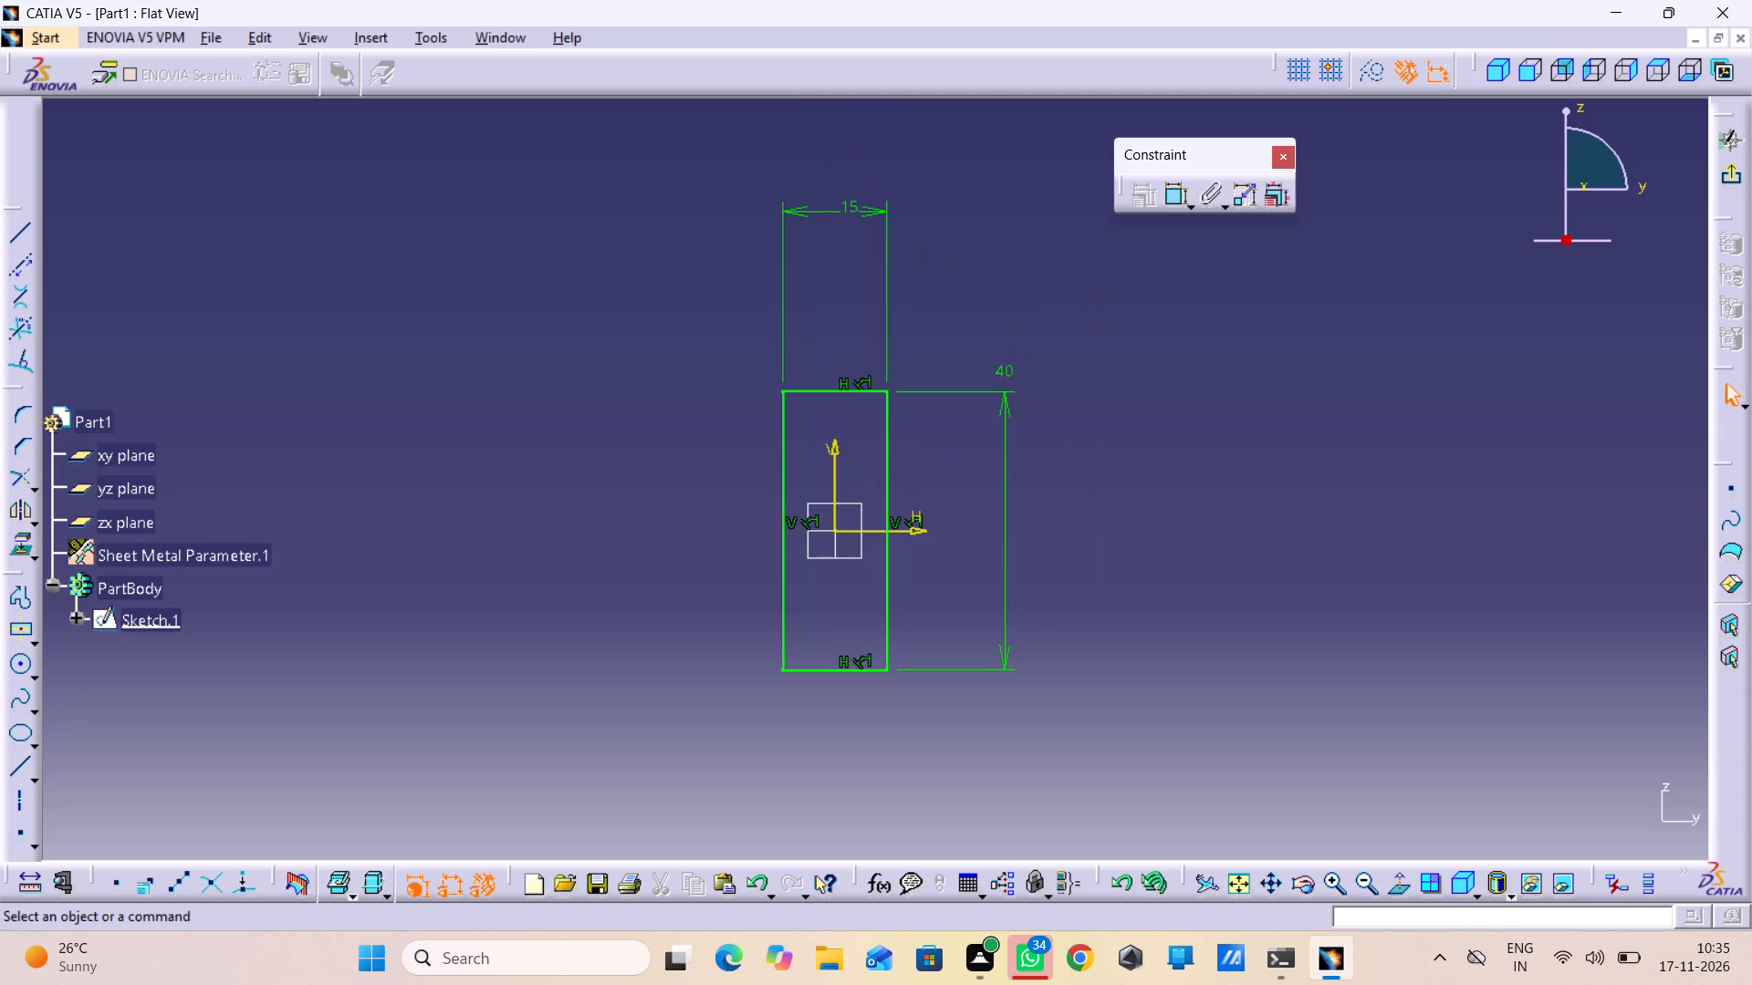
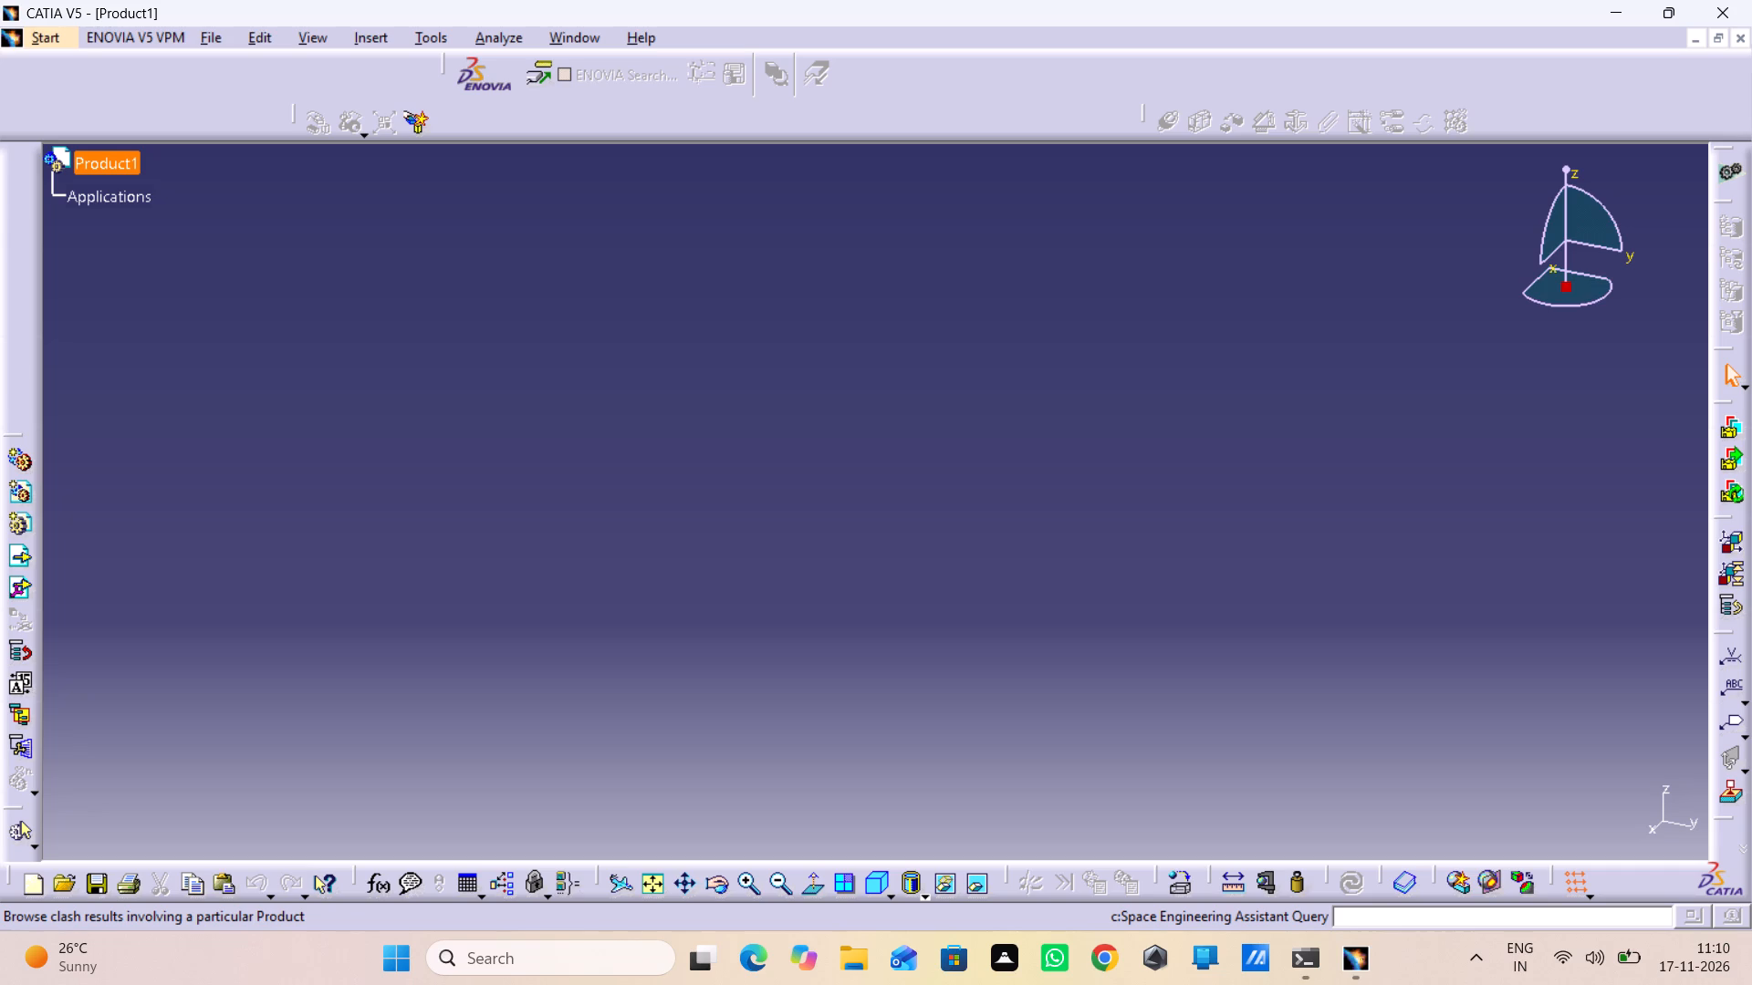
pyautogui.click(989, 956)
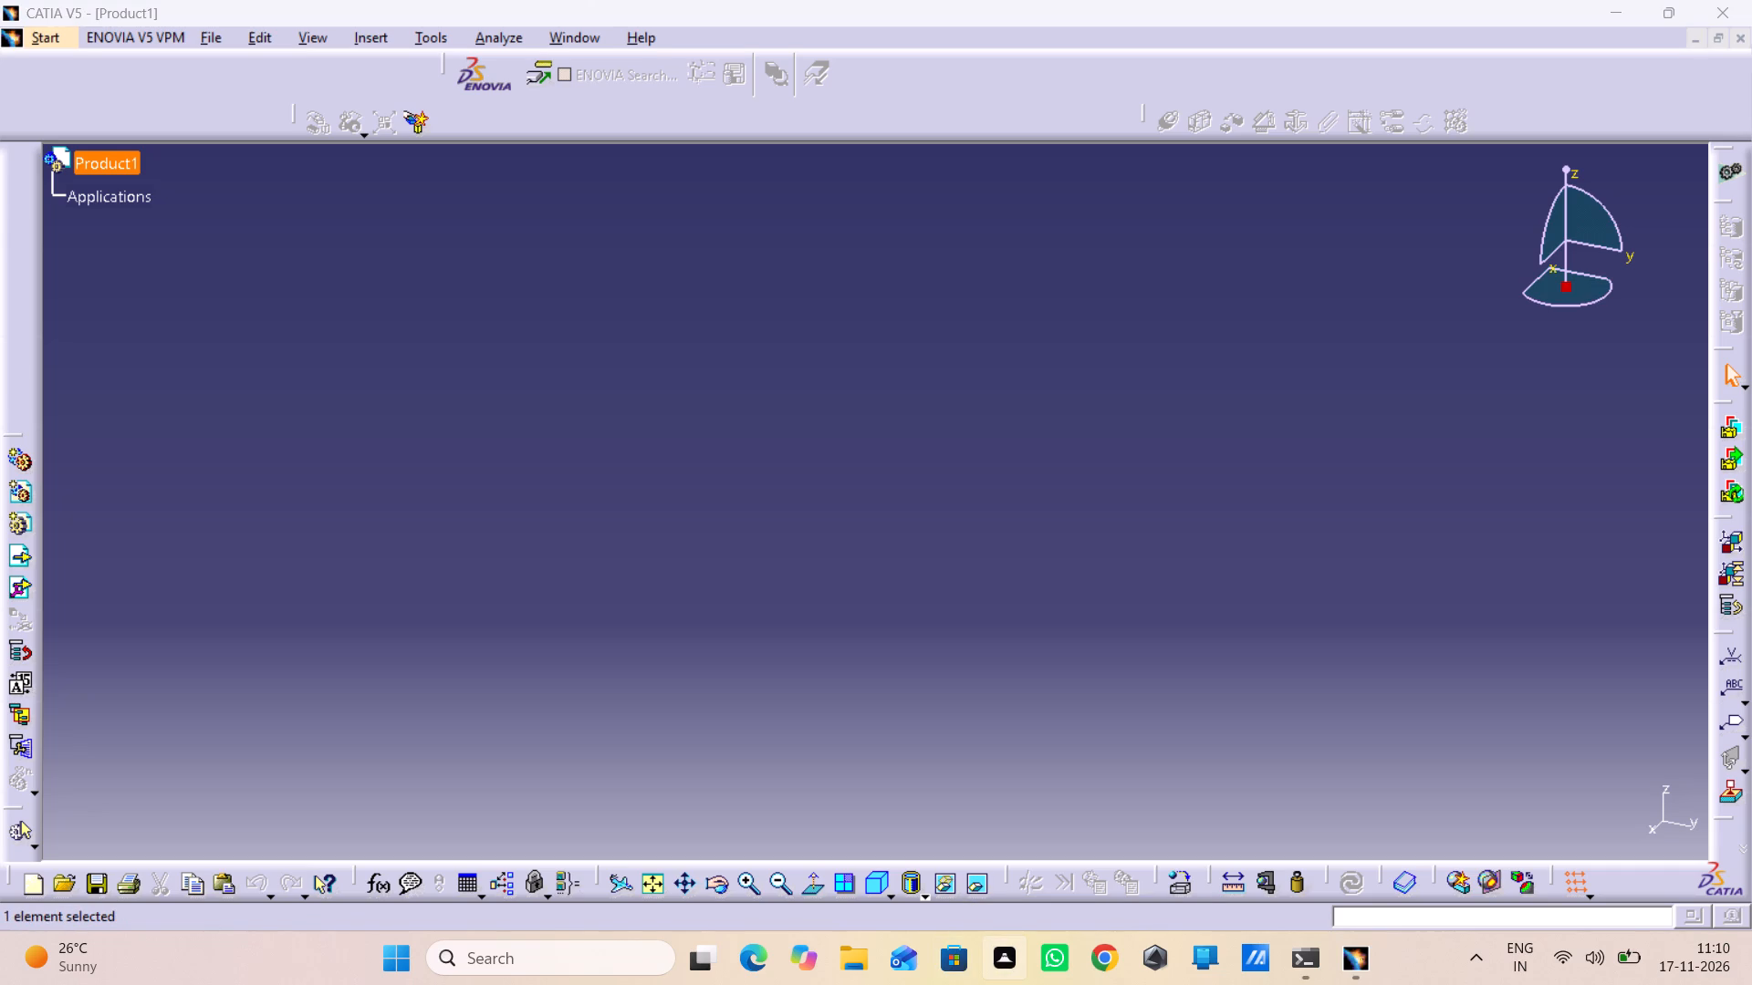
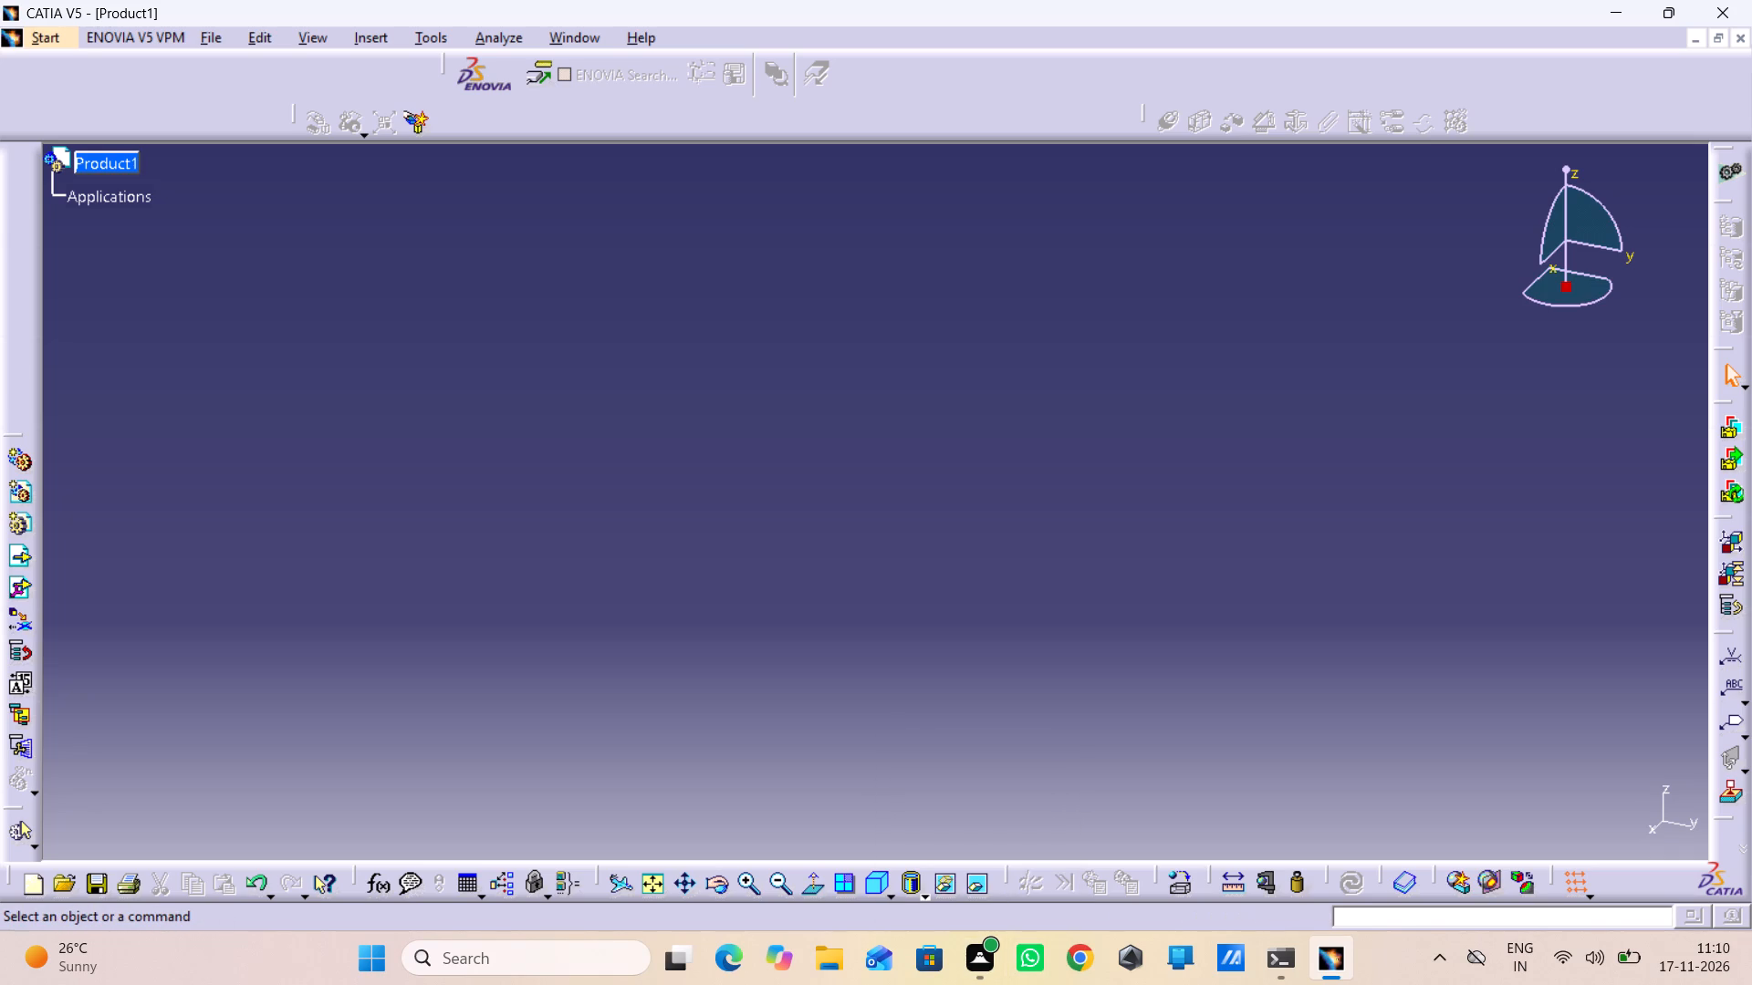
# Create a new part in the Generative Sheetmetal Design workbench.
pyautogui.click(59, 42)
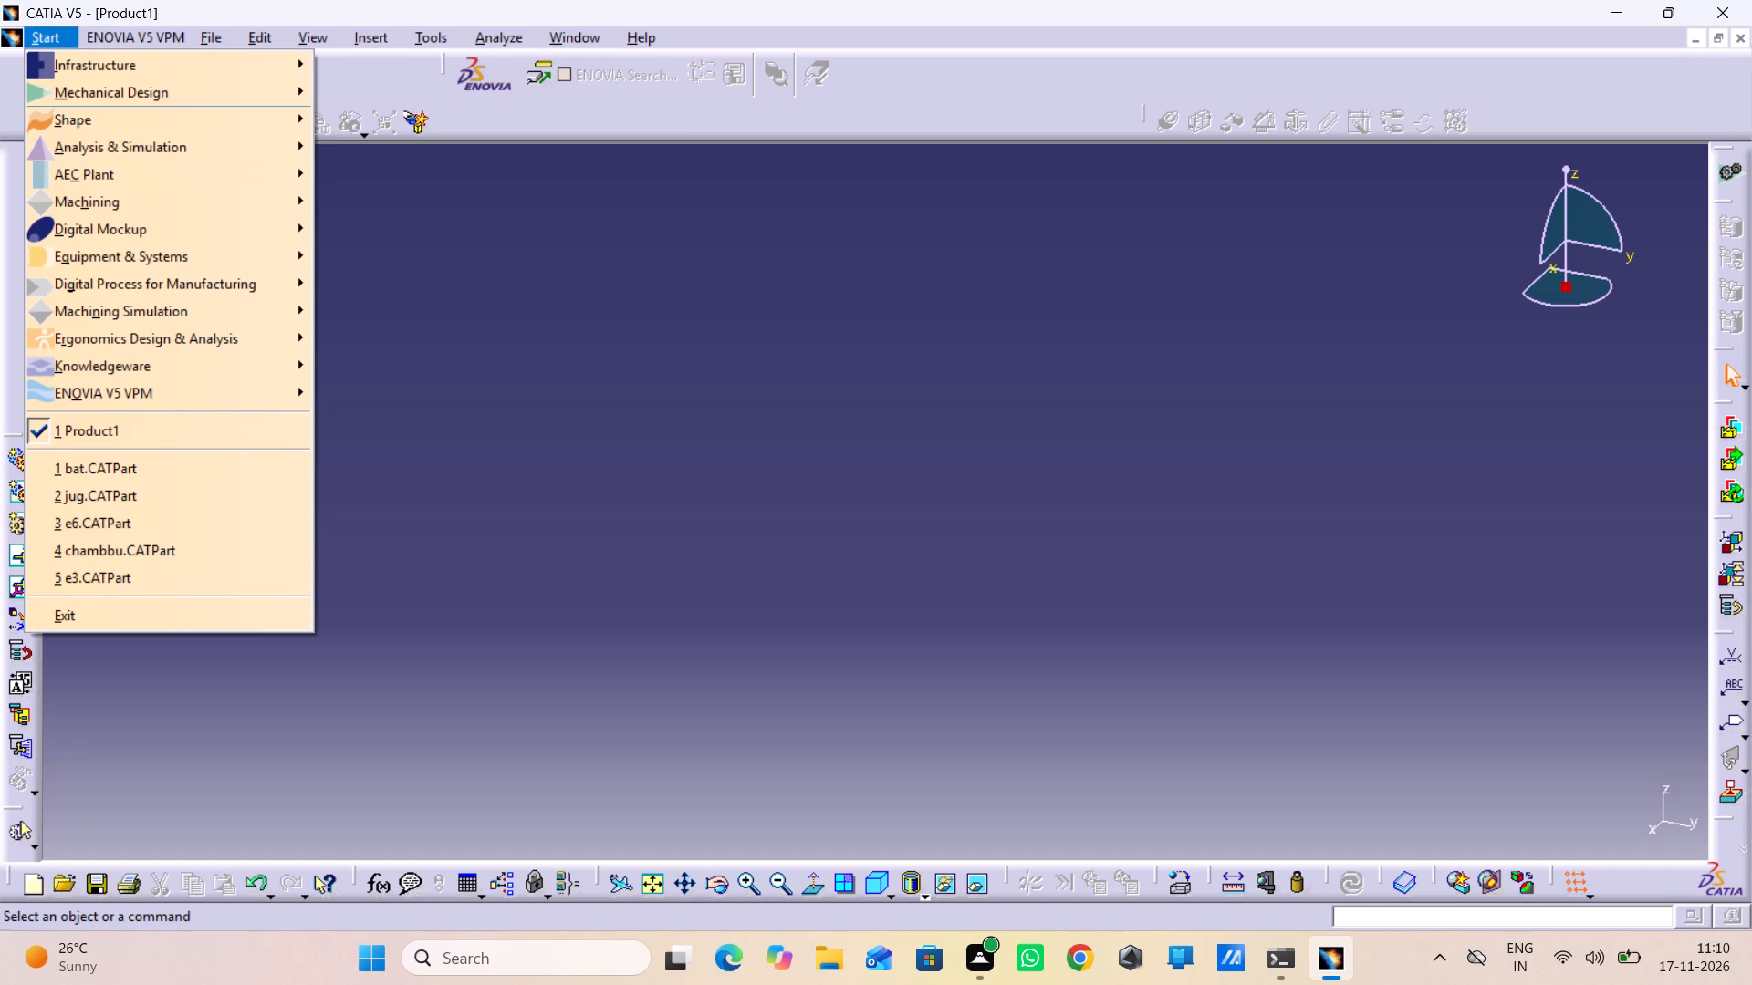
pyautogui.click(179, 93)
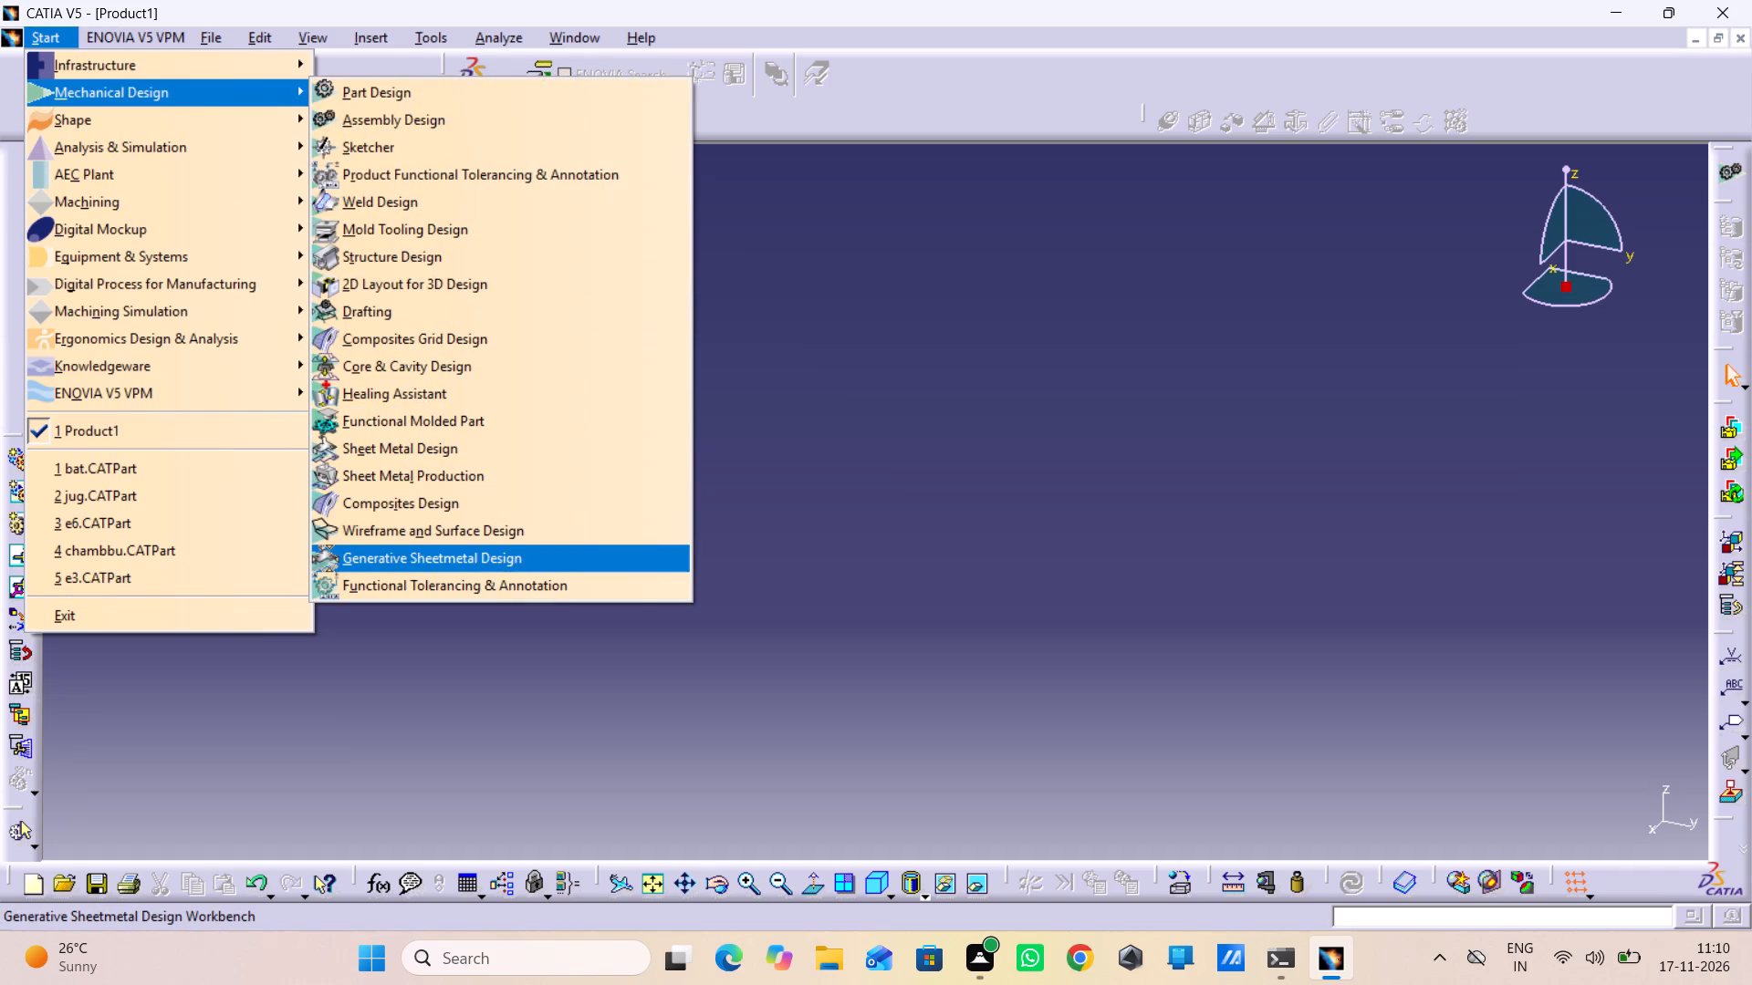
pyautogui.click(512, 560)
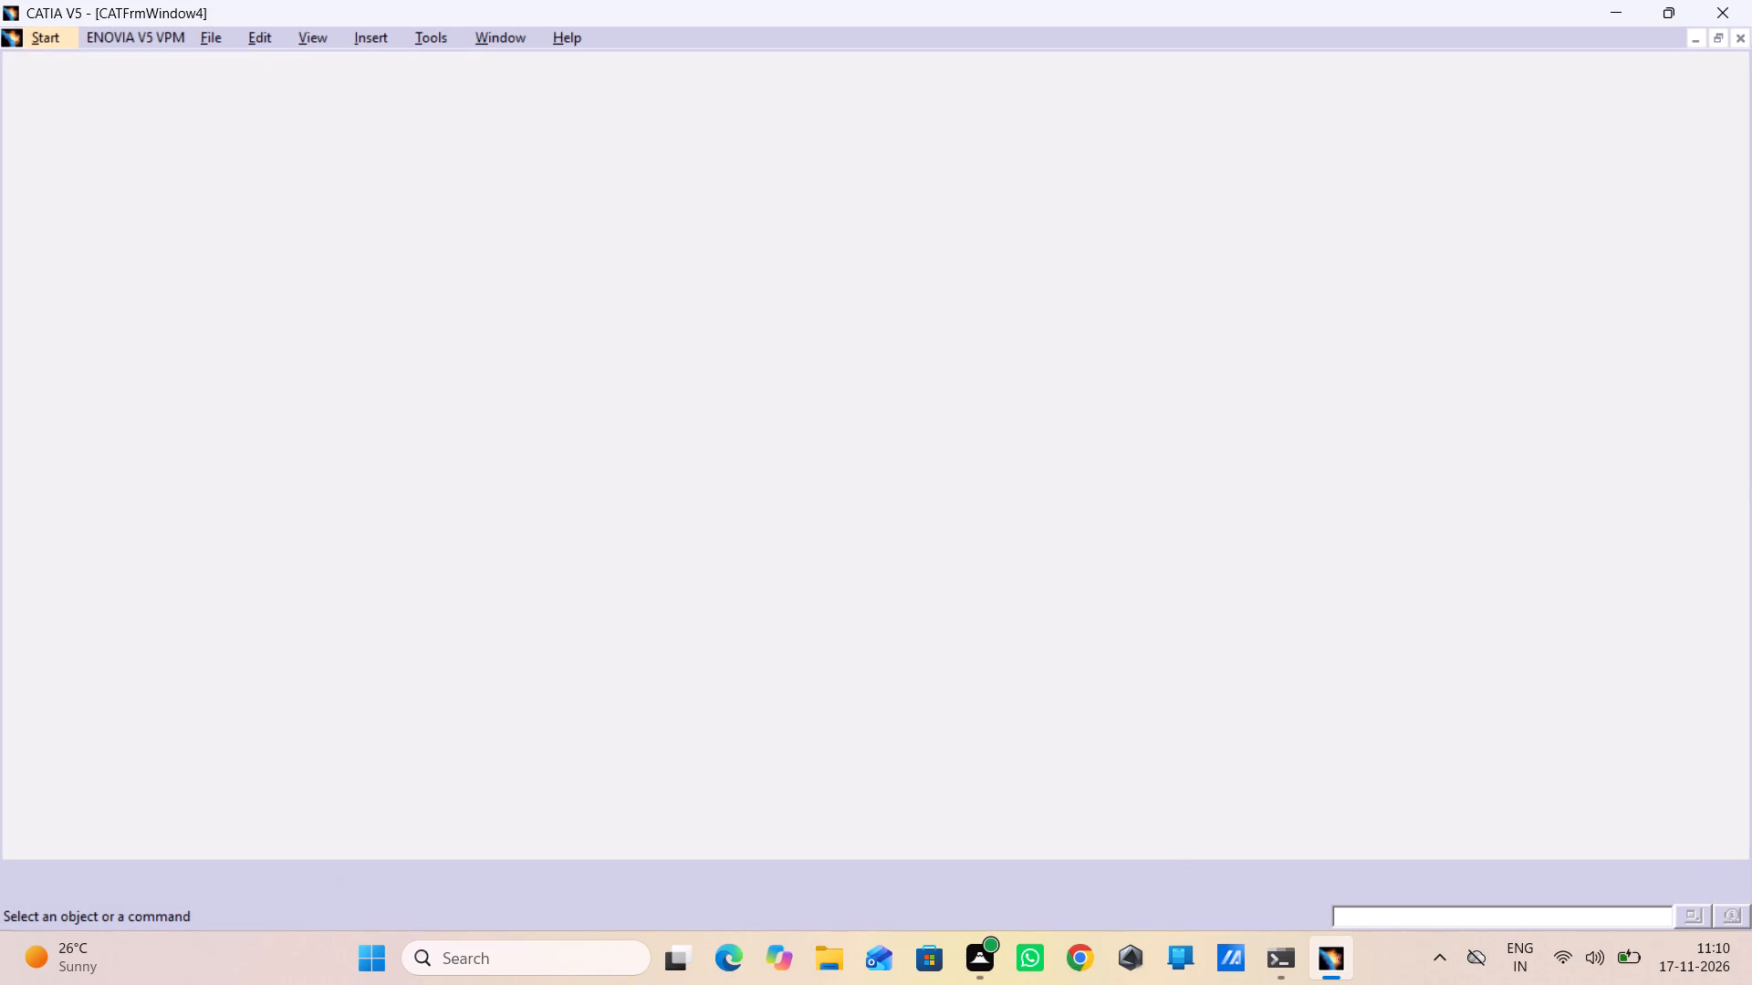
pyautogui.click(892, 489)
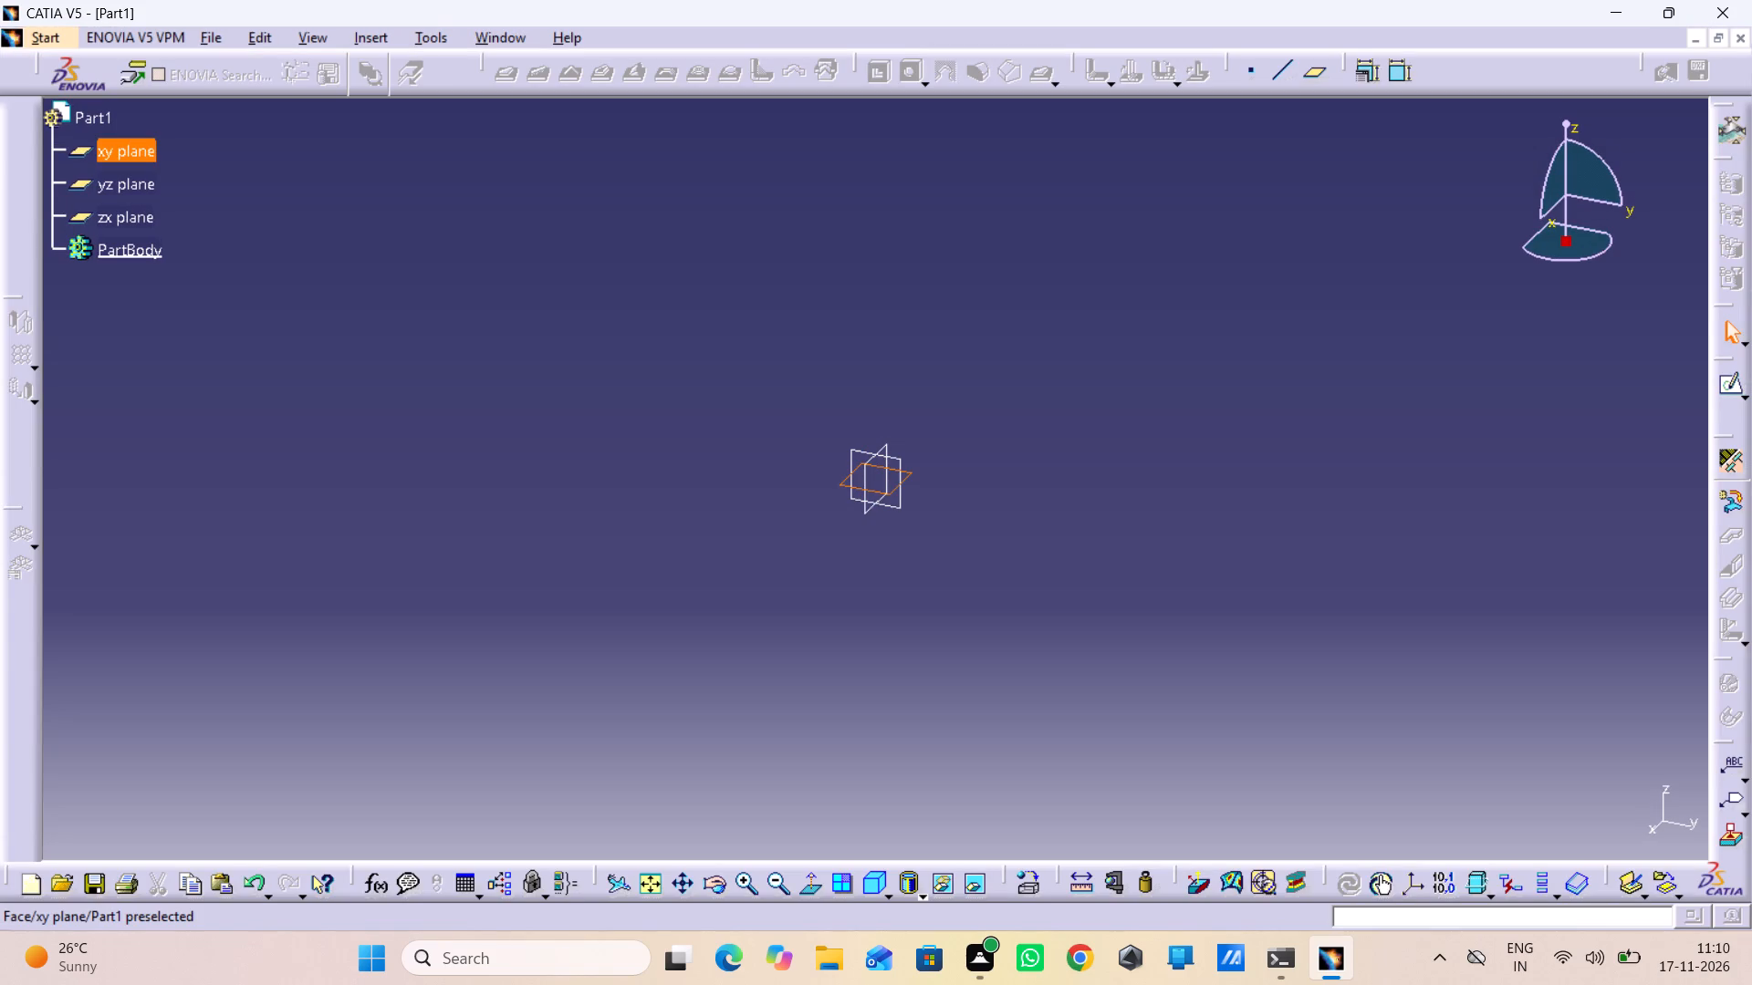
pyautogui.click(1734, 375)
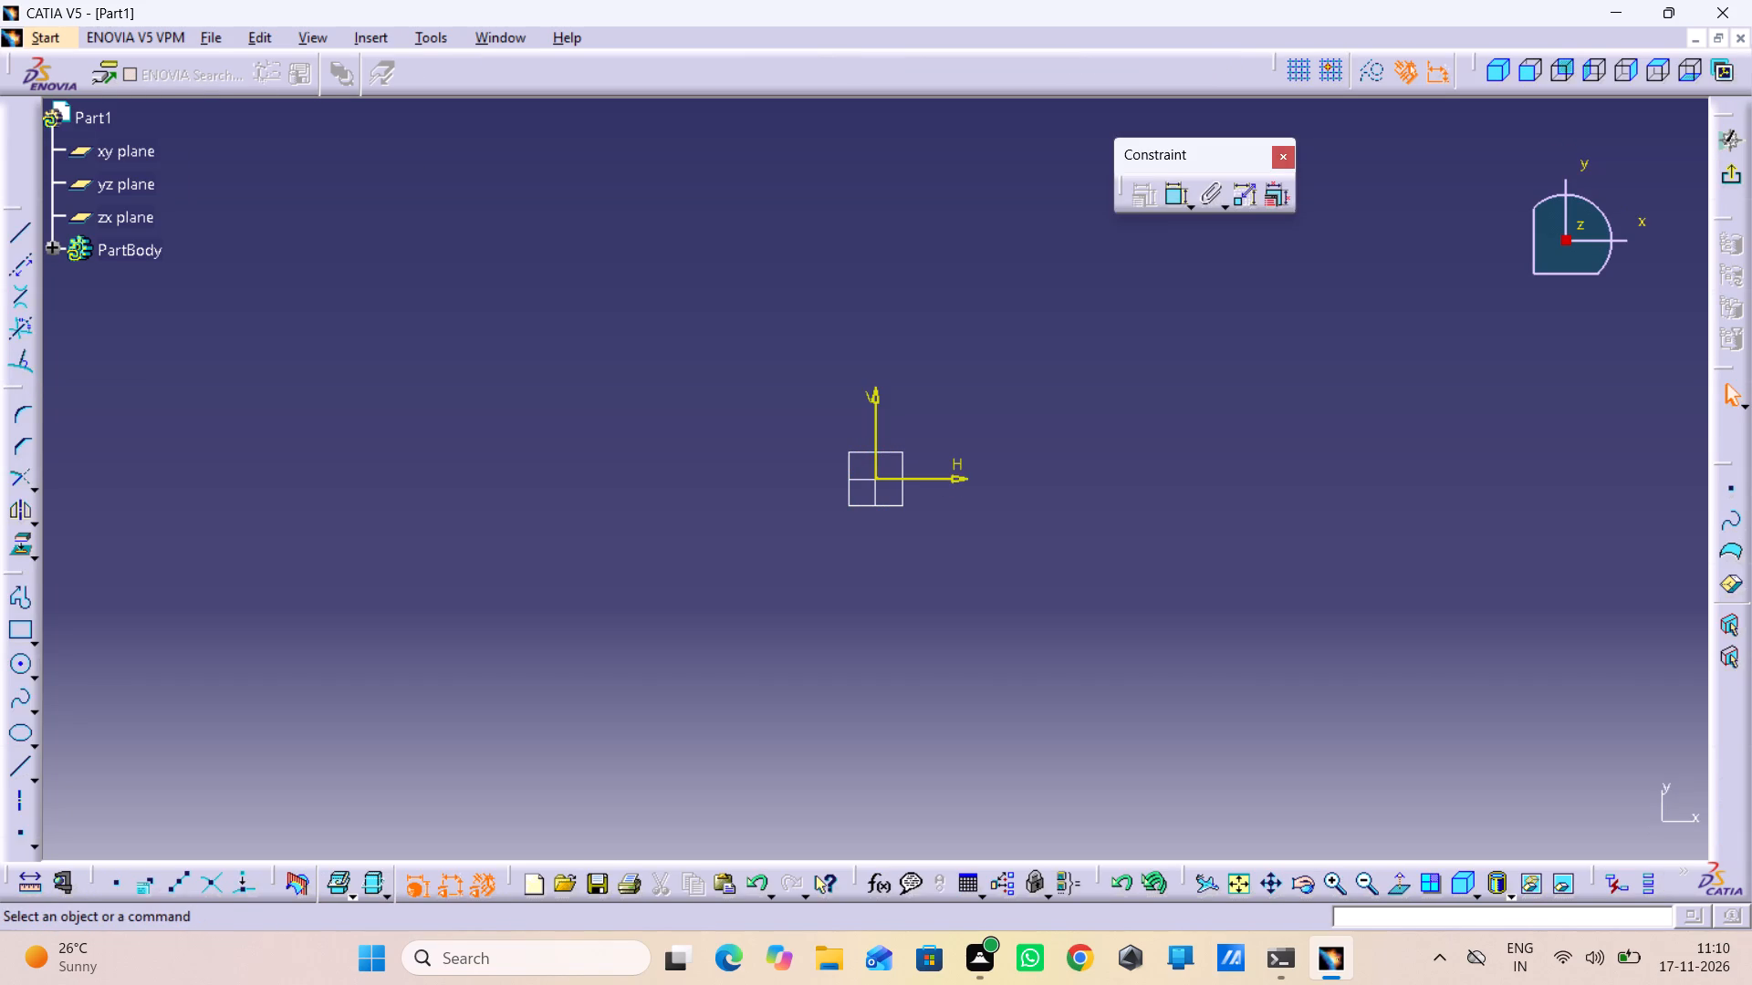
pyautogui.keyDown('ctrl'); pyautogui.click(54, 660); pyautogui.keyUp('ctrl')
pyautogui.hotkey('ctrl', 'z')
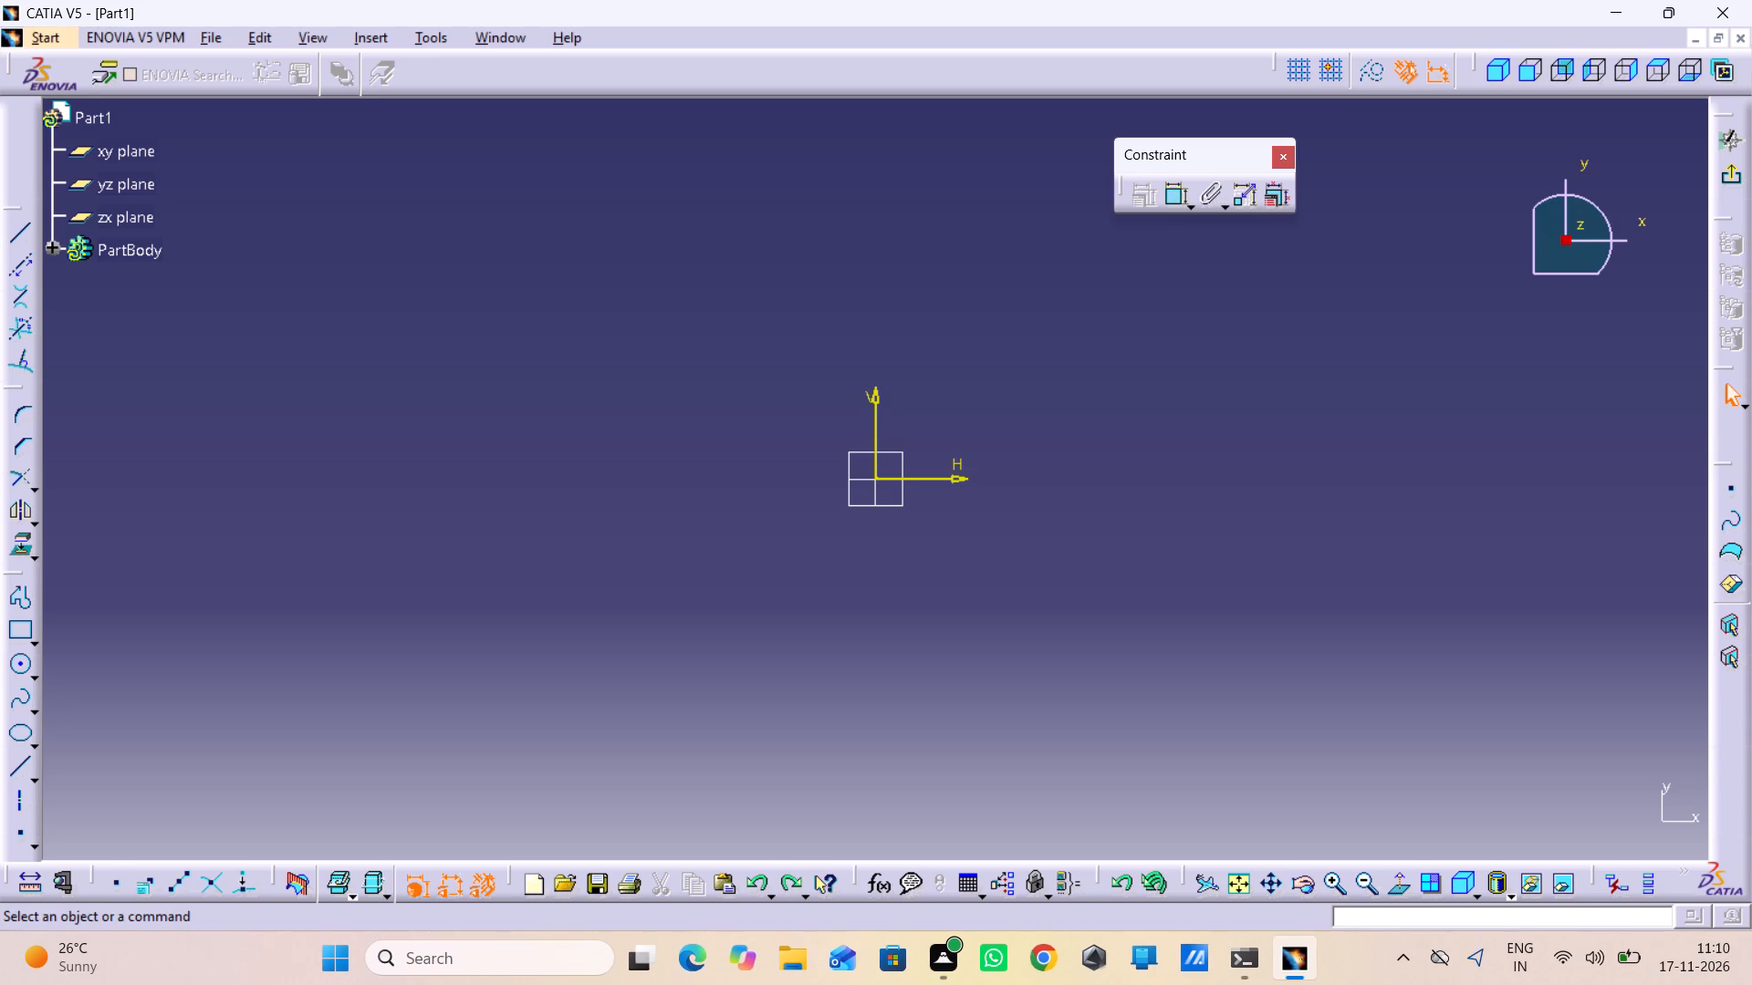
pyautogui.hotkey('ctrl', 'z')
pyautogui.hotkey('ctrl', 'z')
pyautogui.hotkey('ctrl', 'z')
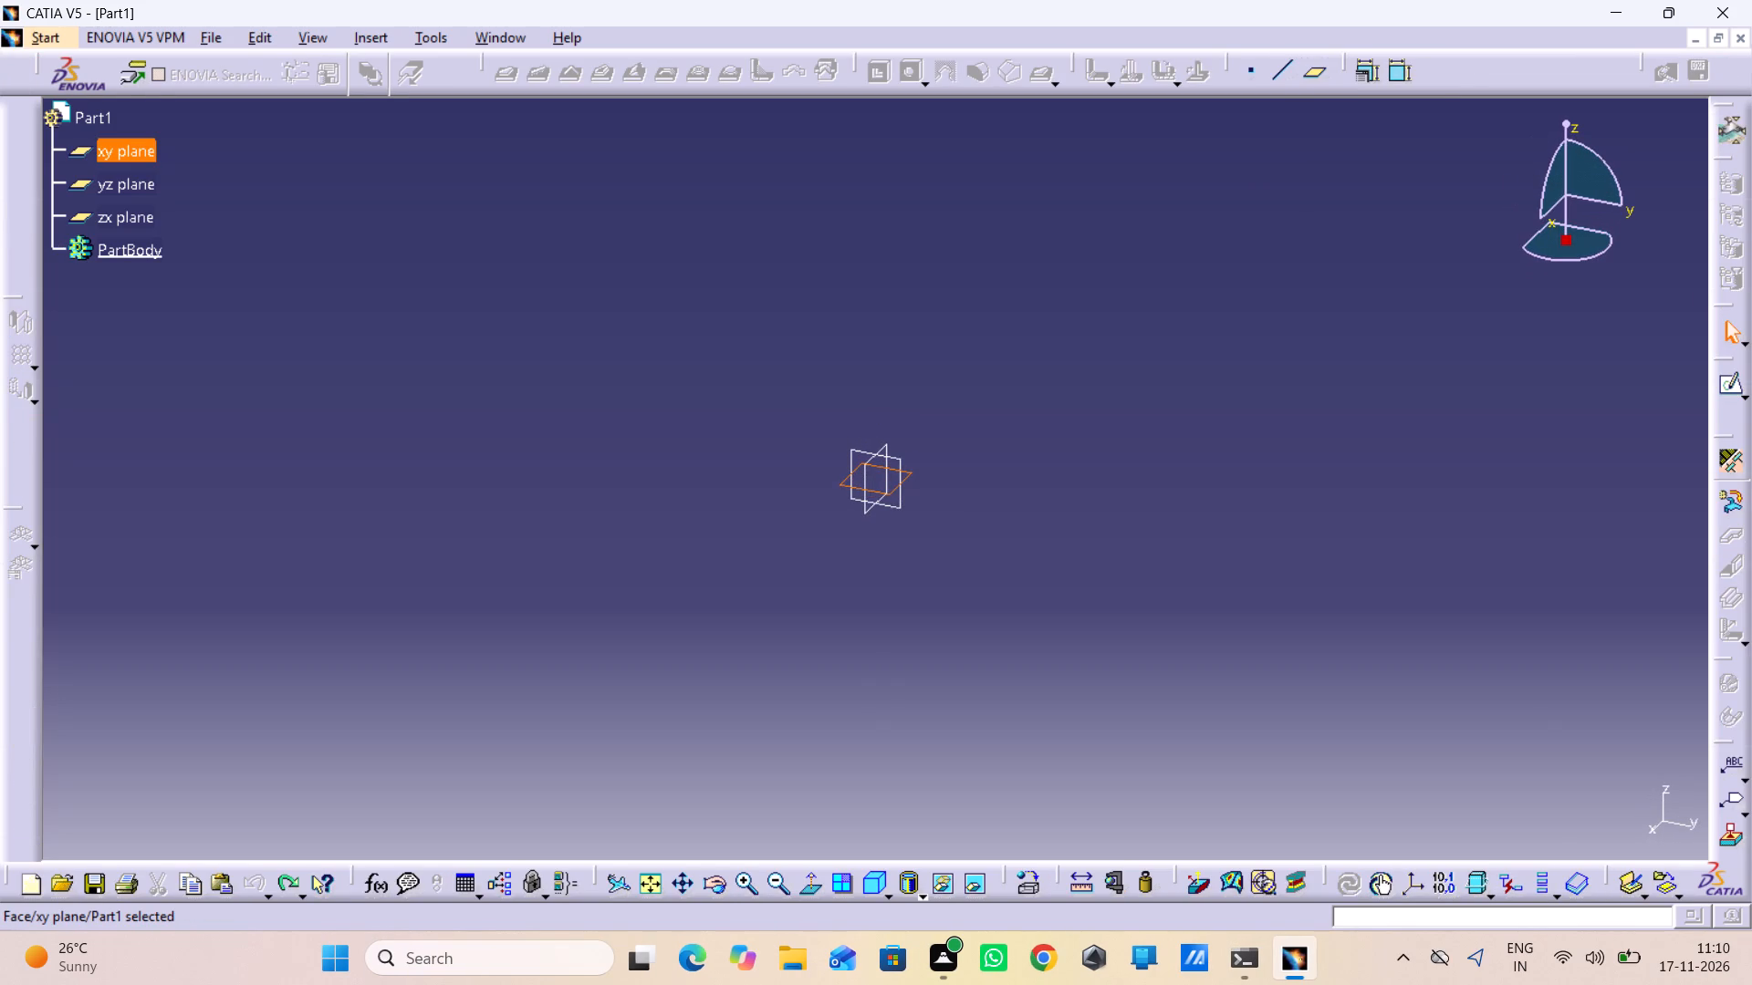
# Create a positioned sketch on the xy plane with the H and V axes swapped and the V direction reversed.
pyautogui.click(866, 889)
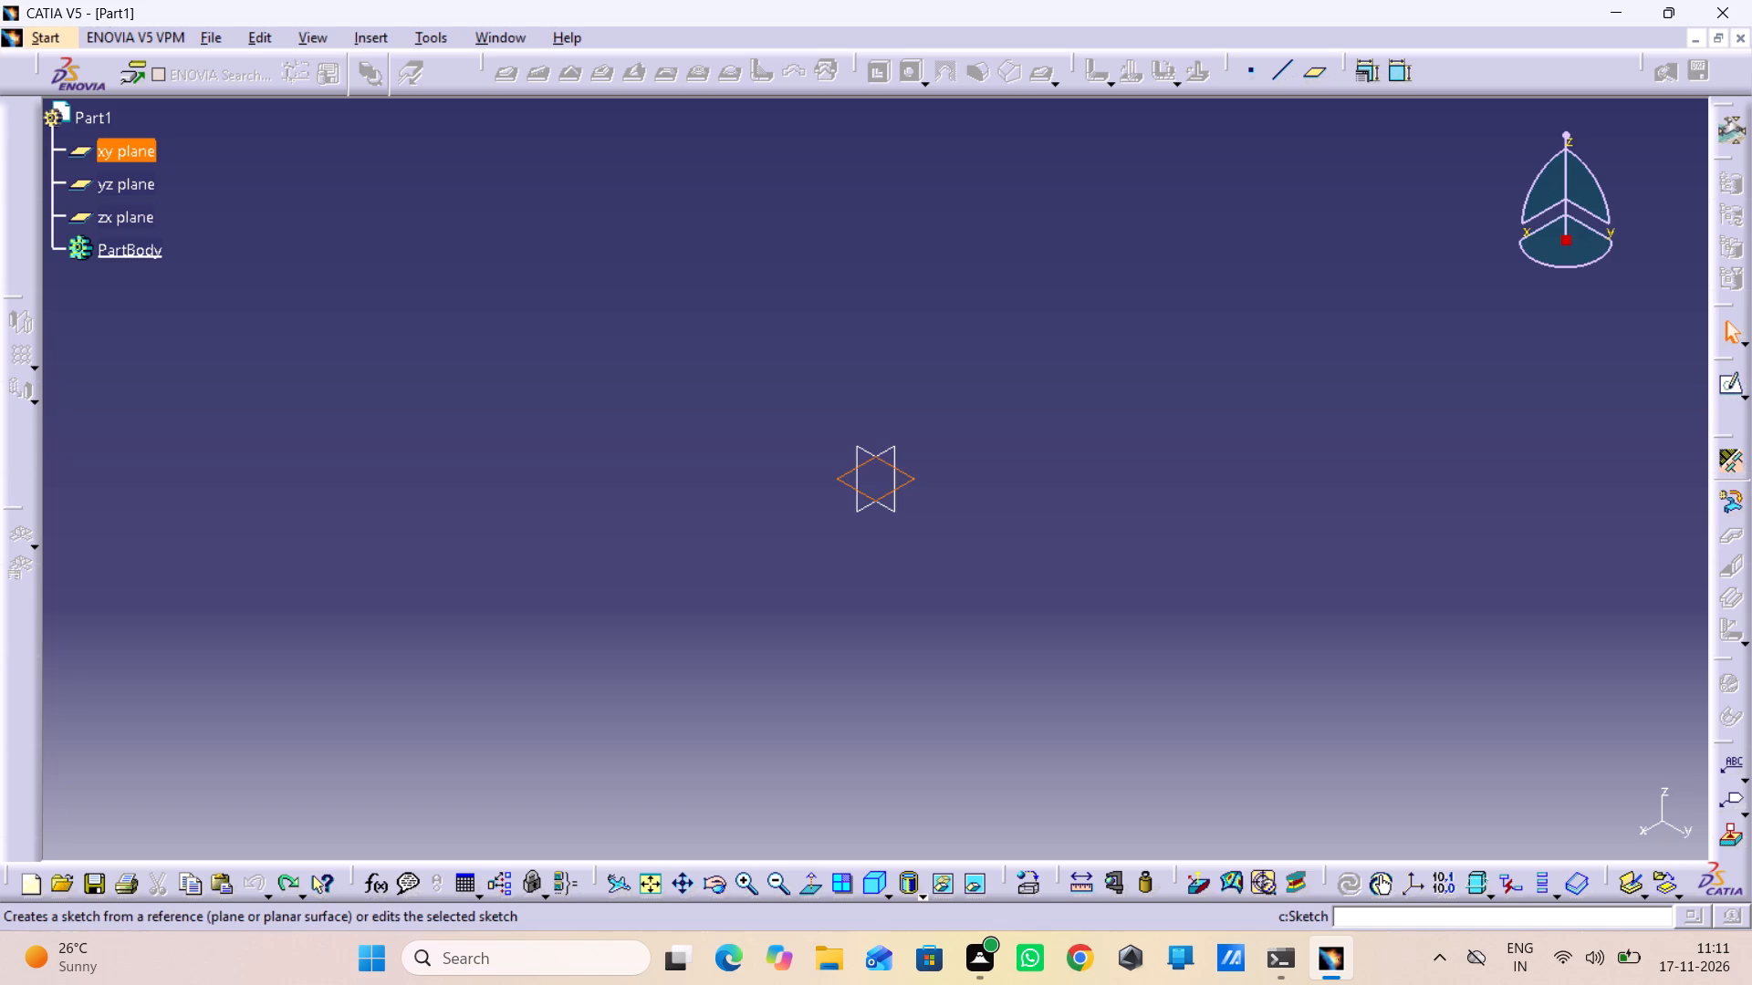
pyautogui.click(1743, 393)
pyautogui.click(1736, 415)
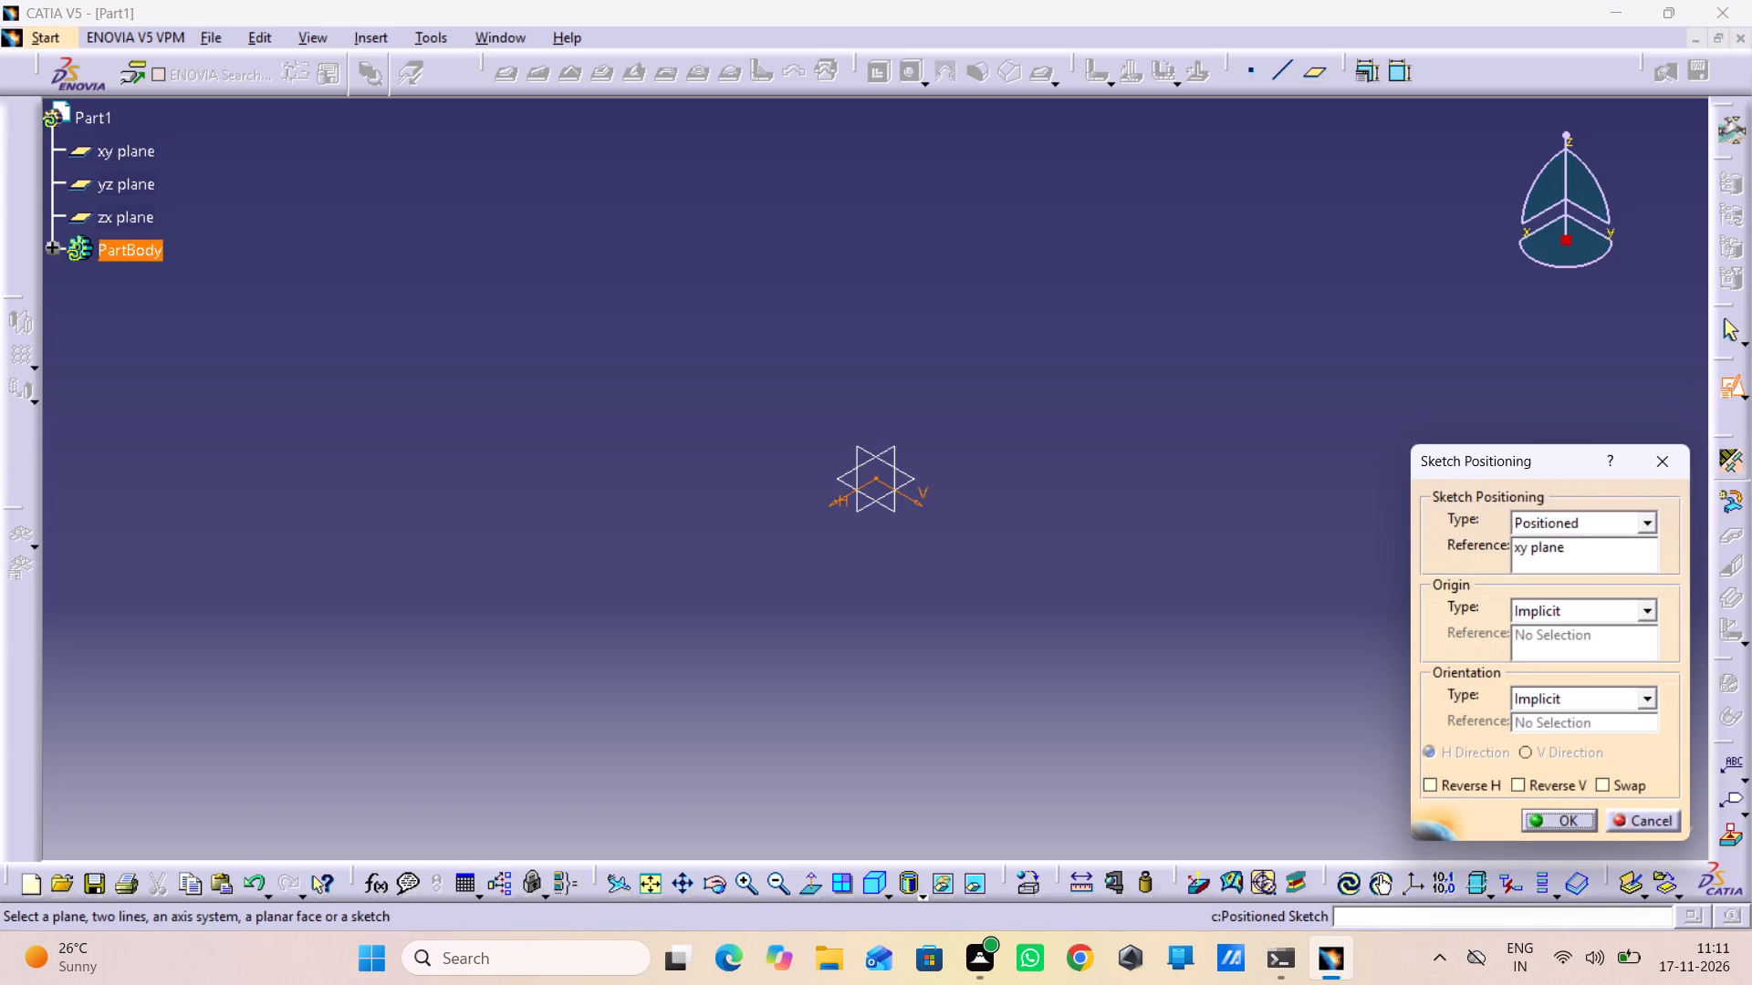
pyautogui.click(1599, 784)
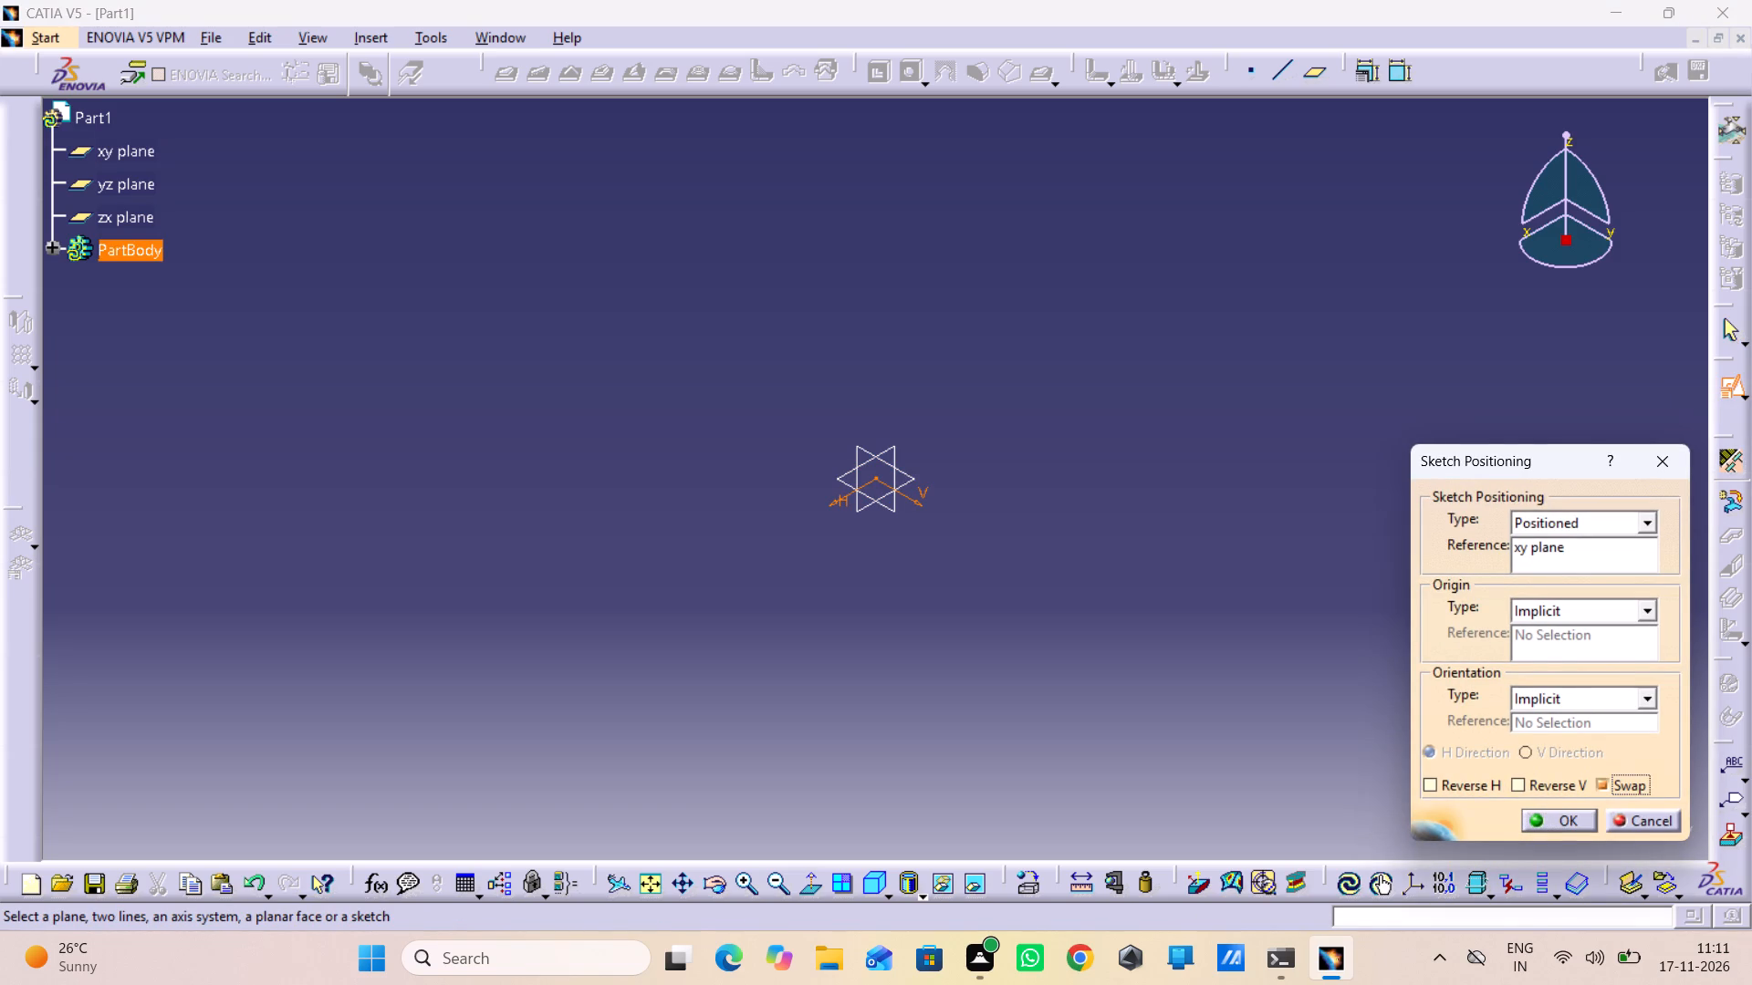
pyautogui.click(1532, 792)
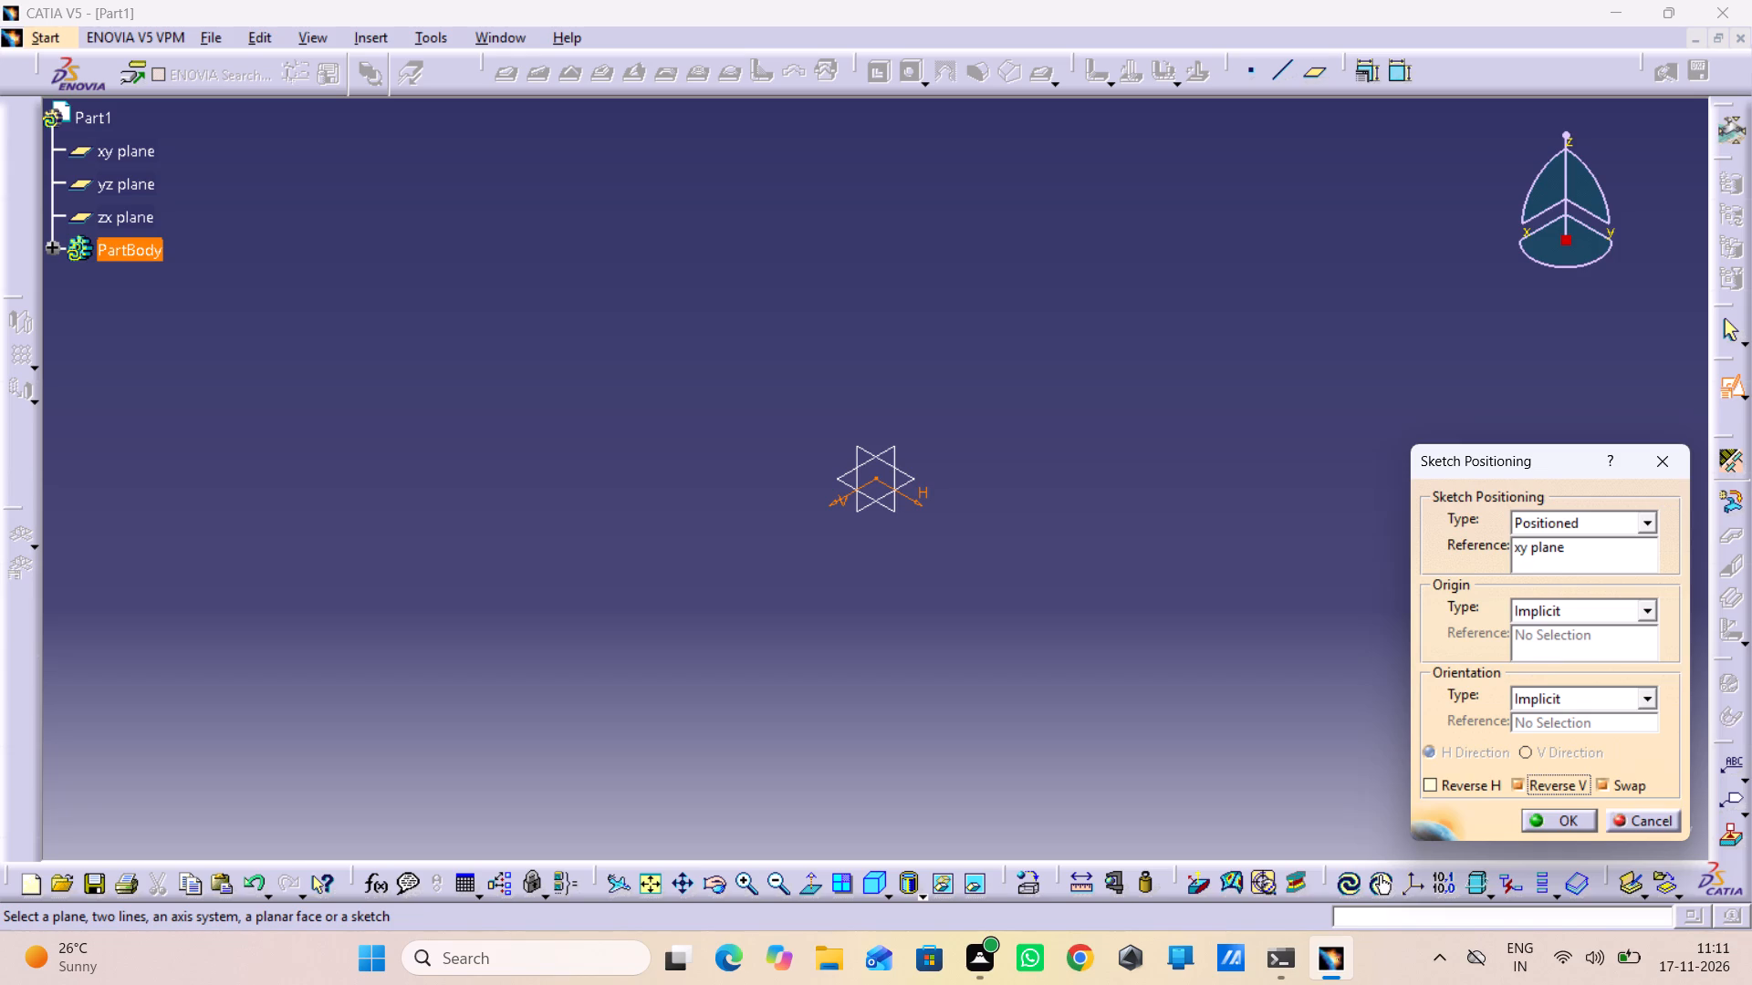
pyautogui.click(1588, 824)
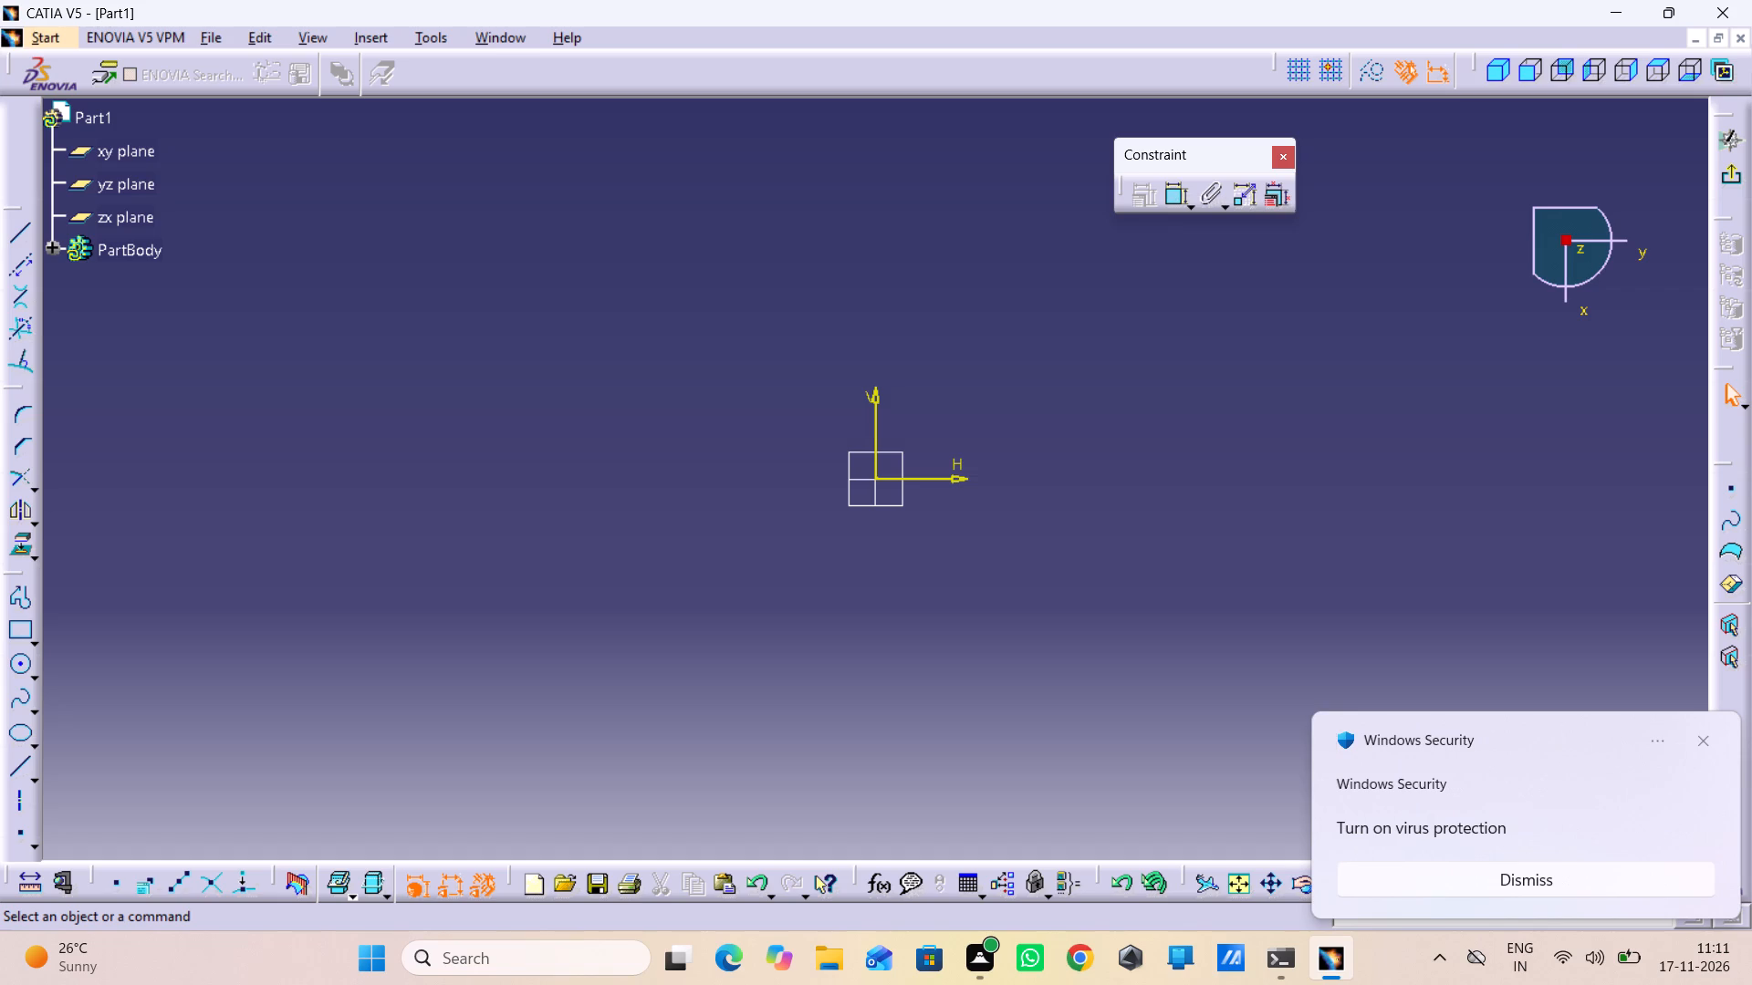
# Sketch an upright centered rectangle with its center on the sketch origin.
pyautogui.click(6, 630)
pyautogui.click(33, 632)
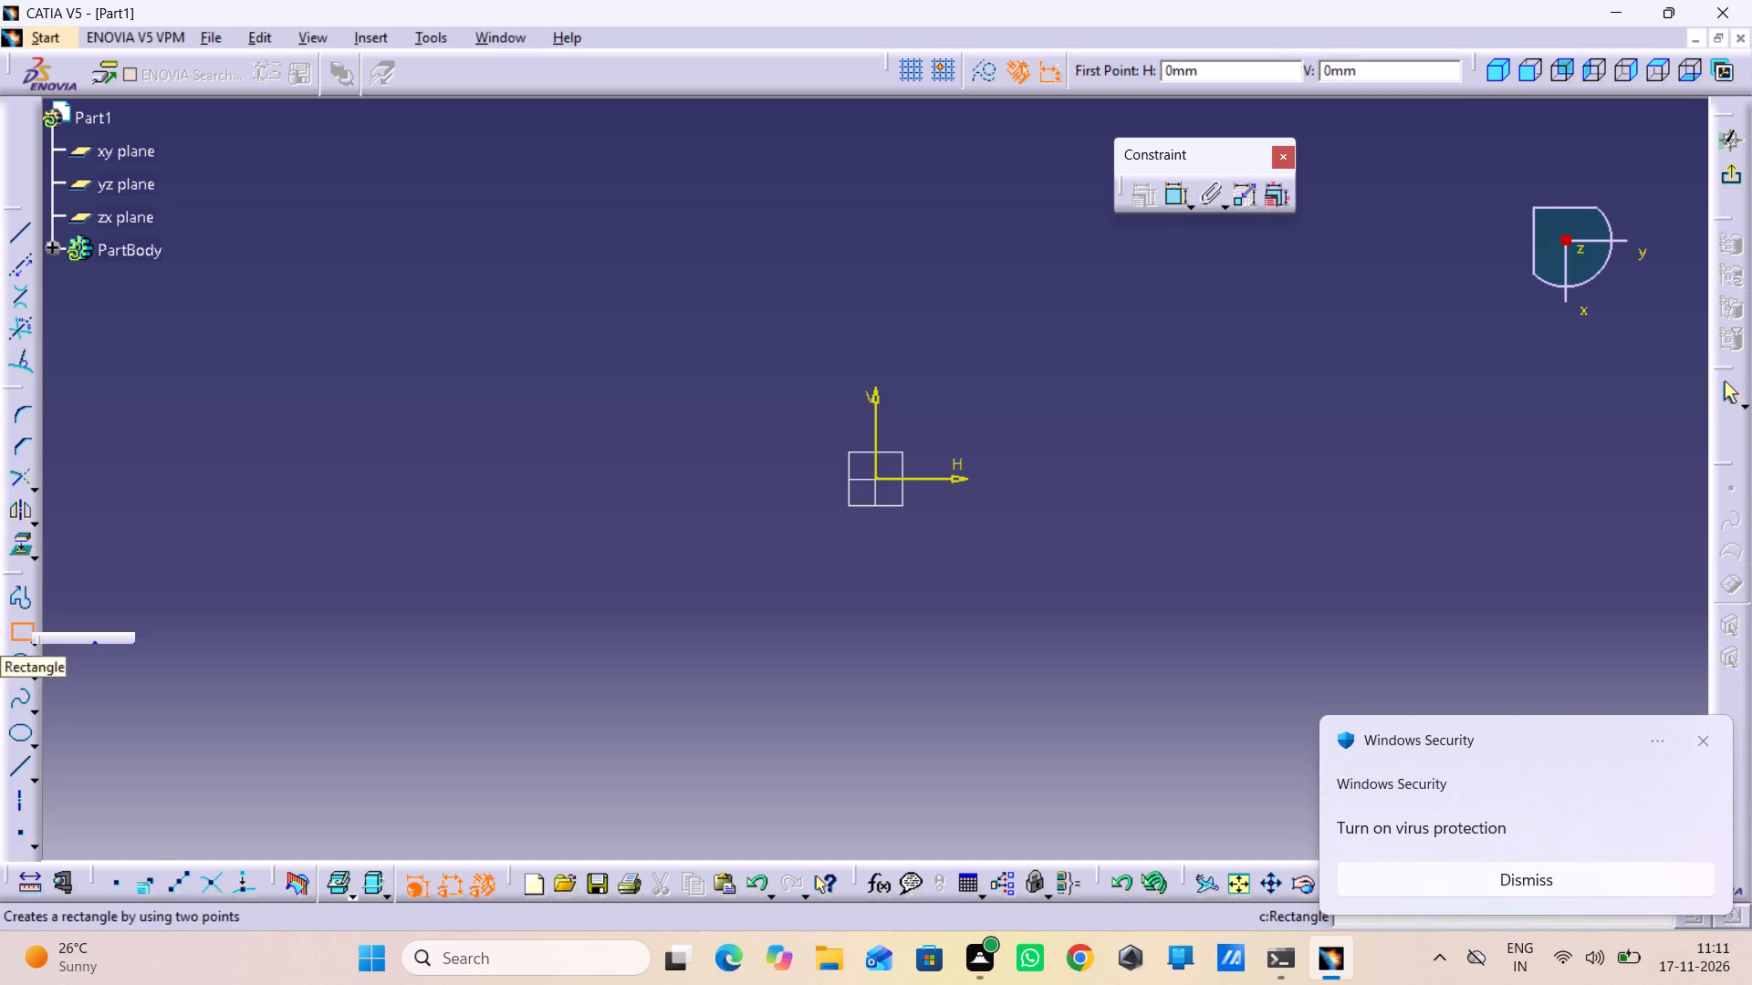
pyautogui.click(290, 647)
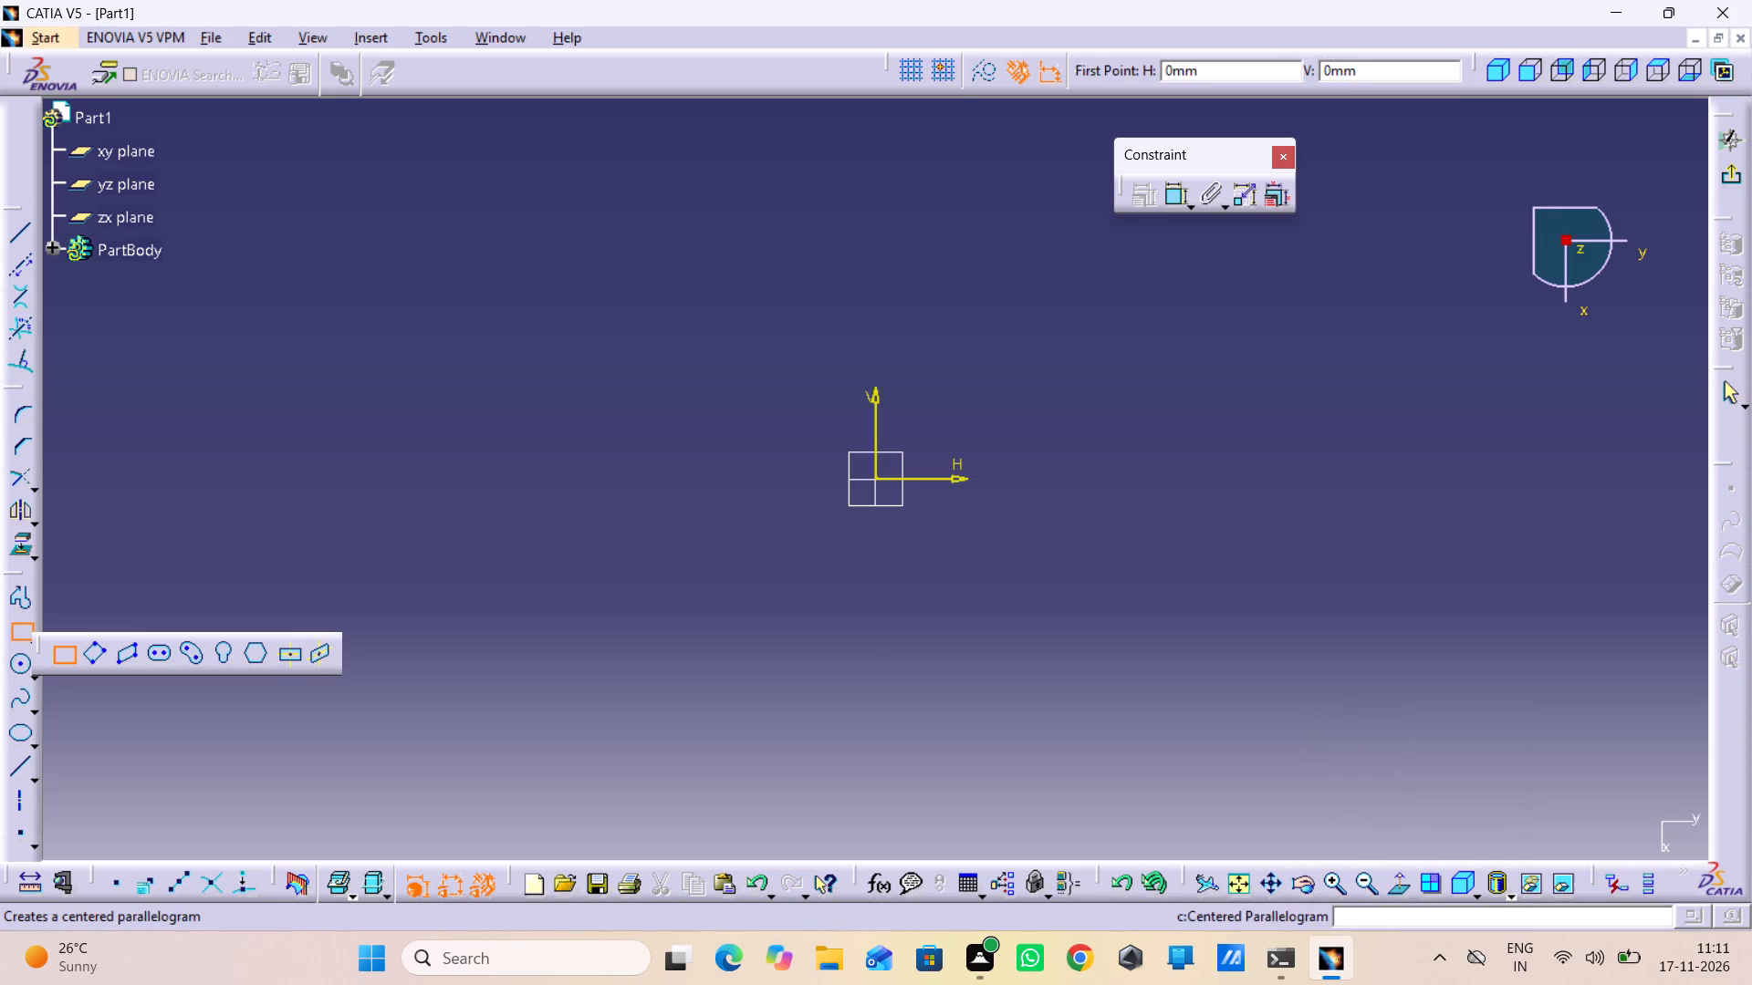
pyautogui.click(874, 480)
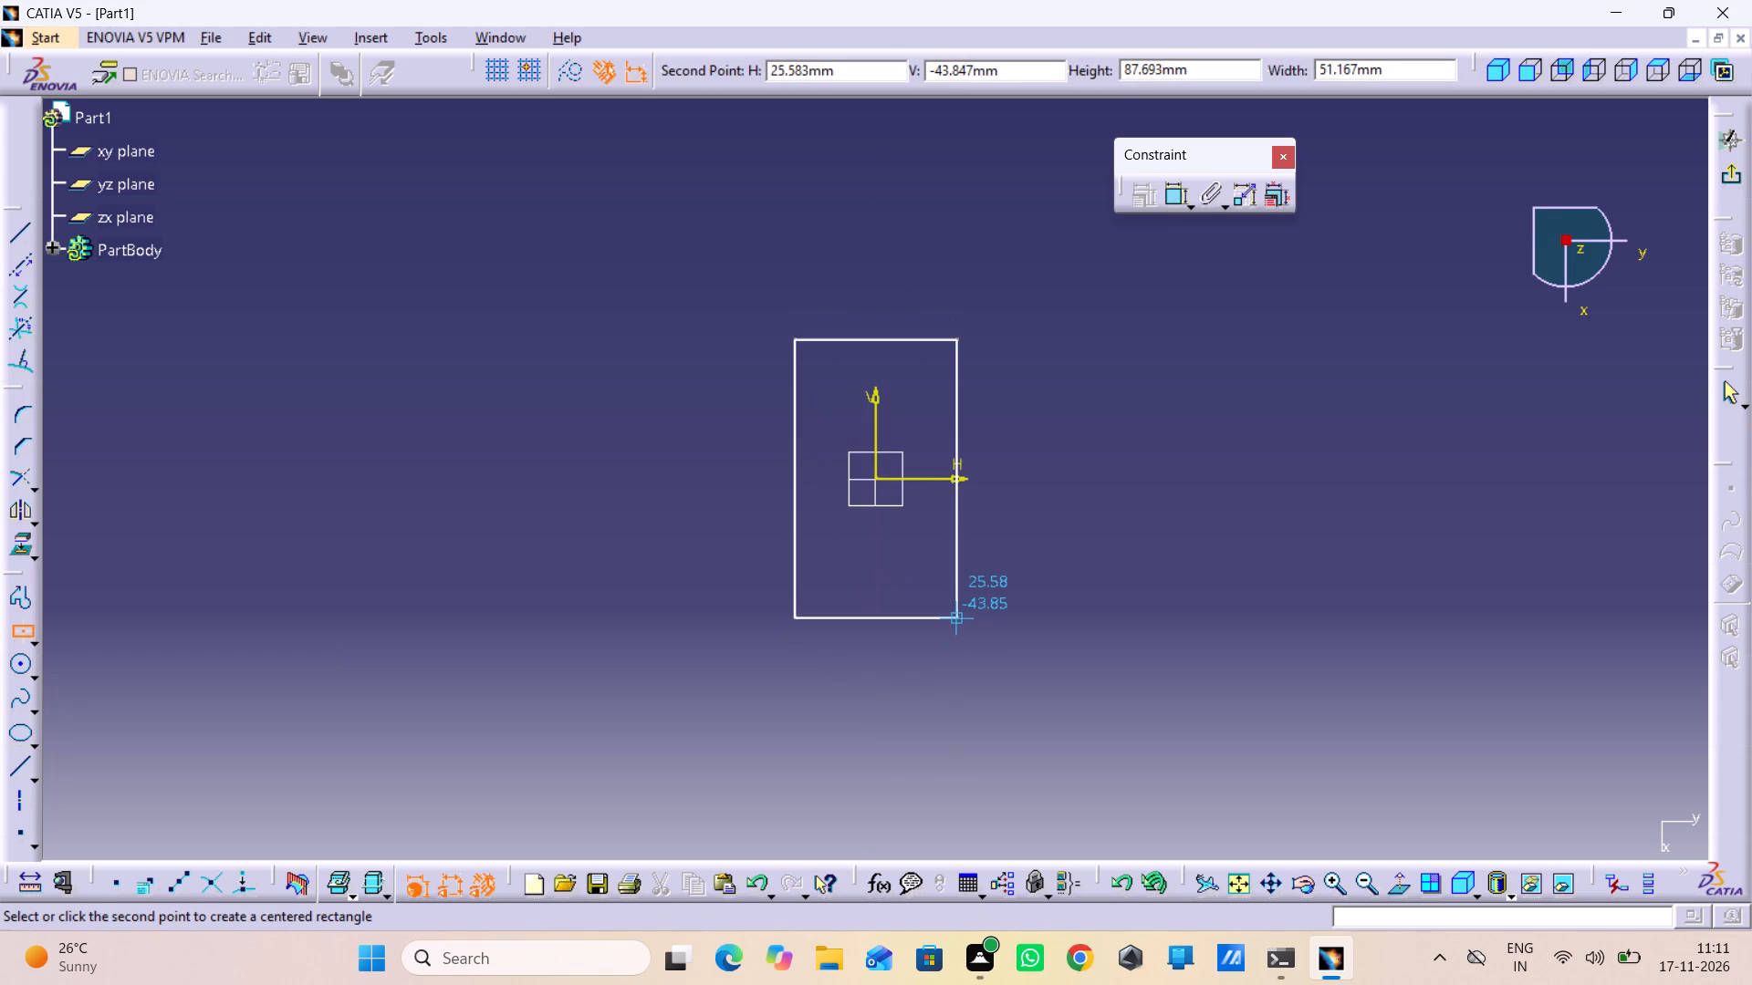
pyautogui.click(932, 628)
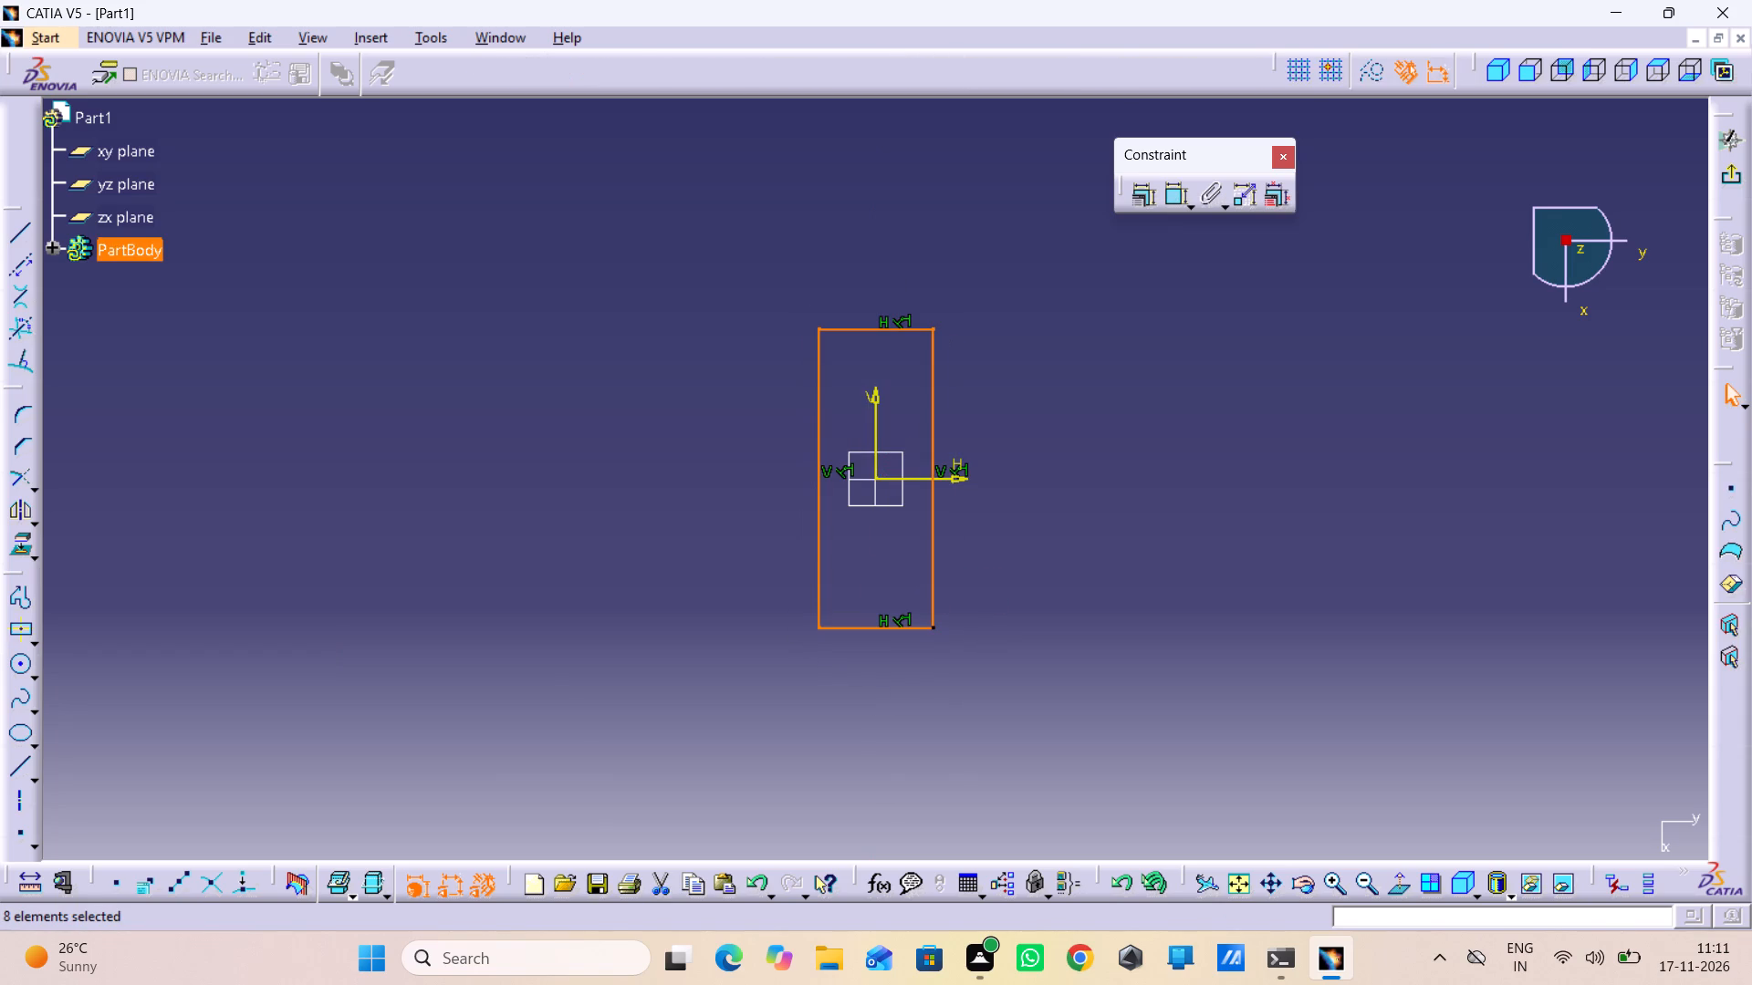
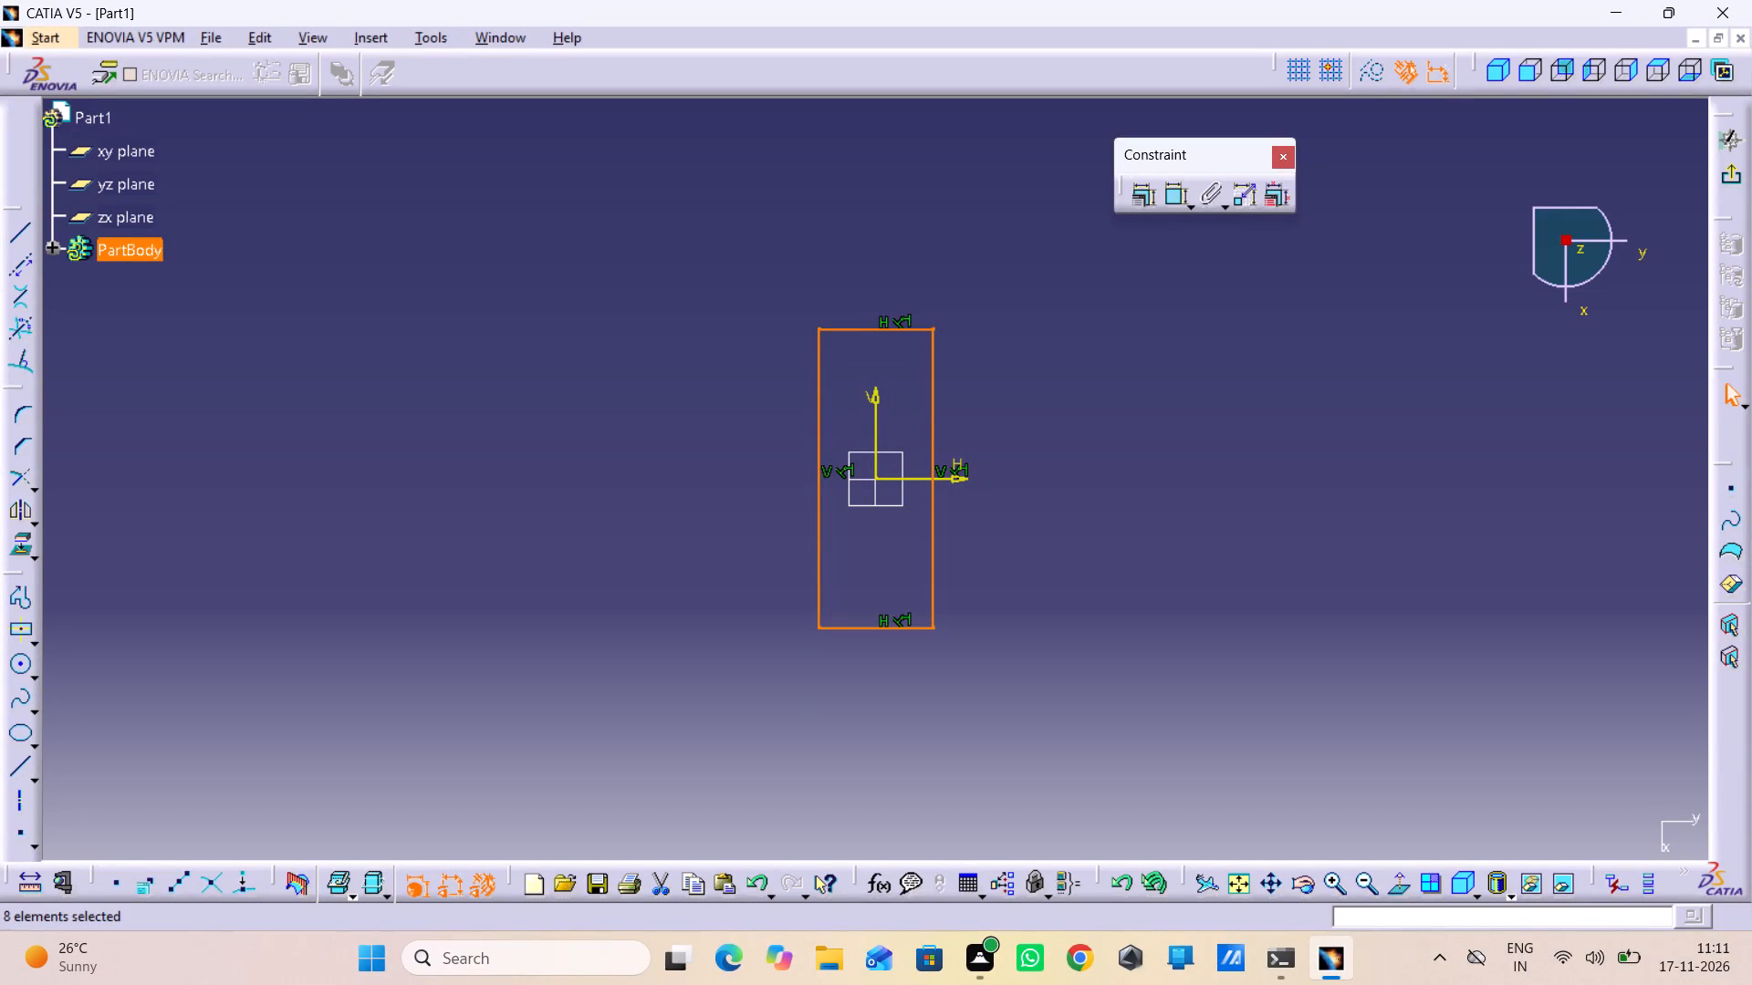
# Constrain the width of the centered rectangle's upper edge to 15 mm.
pyautogui.click(436, 471)
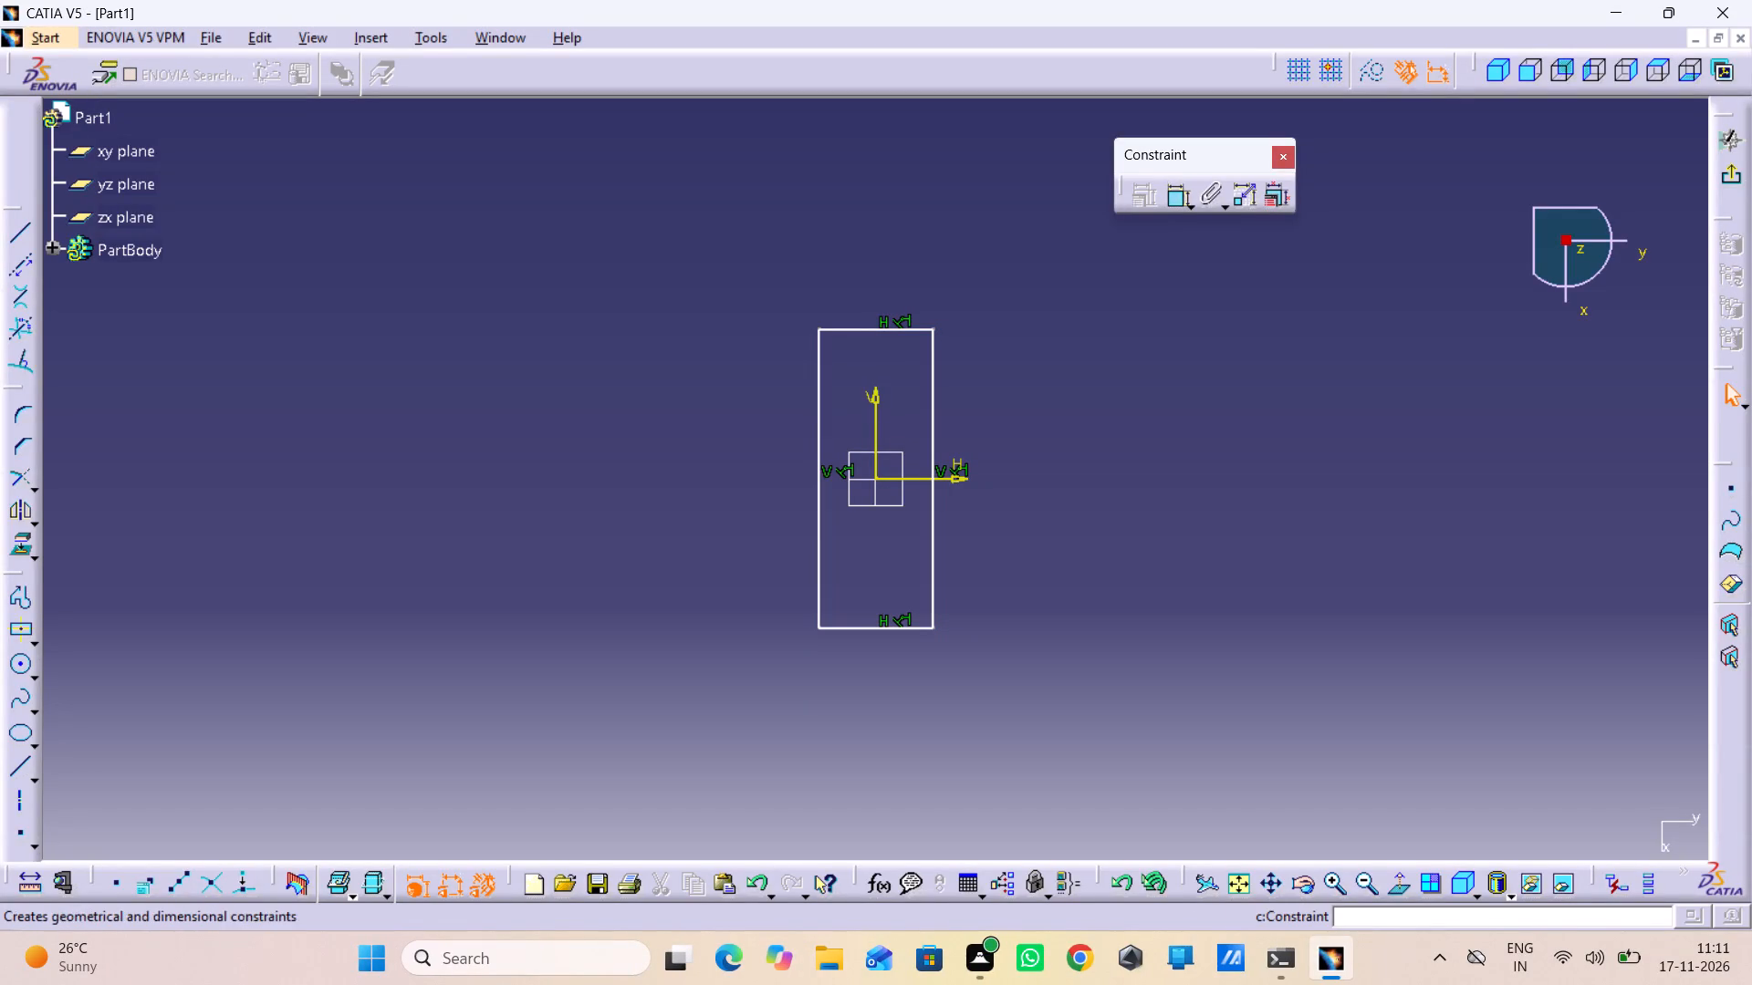
pyautogui.doubleClick(1169, 204)
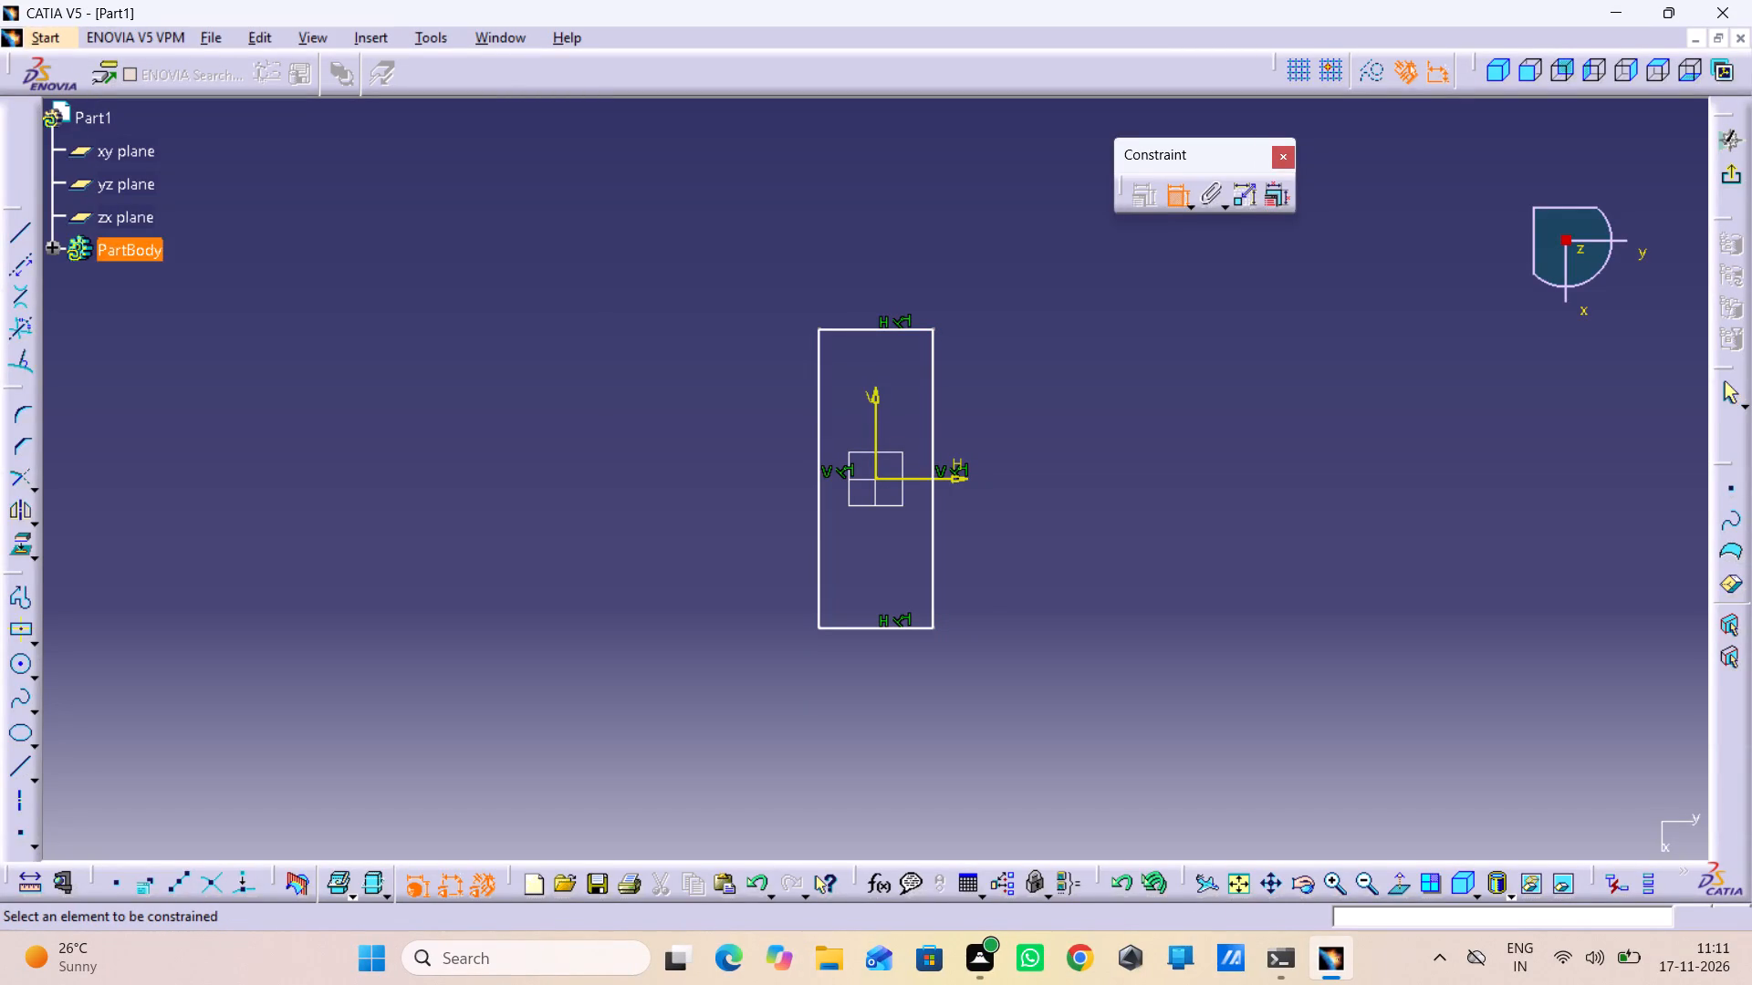
pyautogui.click(885, 327)
pyautogui.click(876, 239)
pyautogui.doubleClick(875, 232)
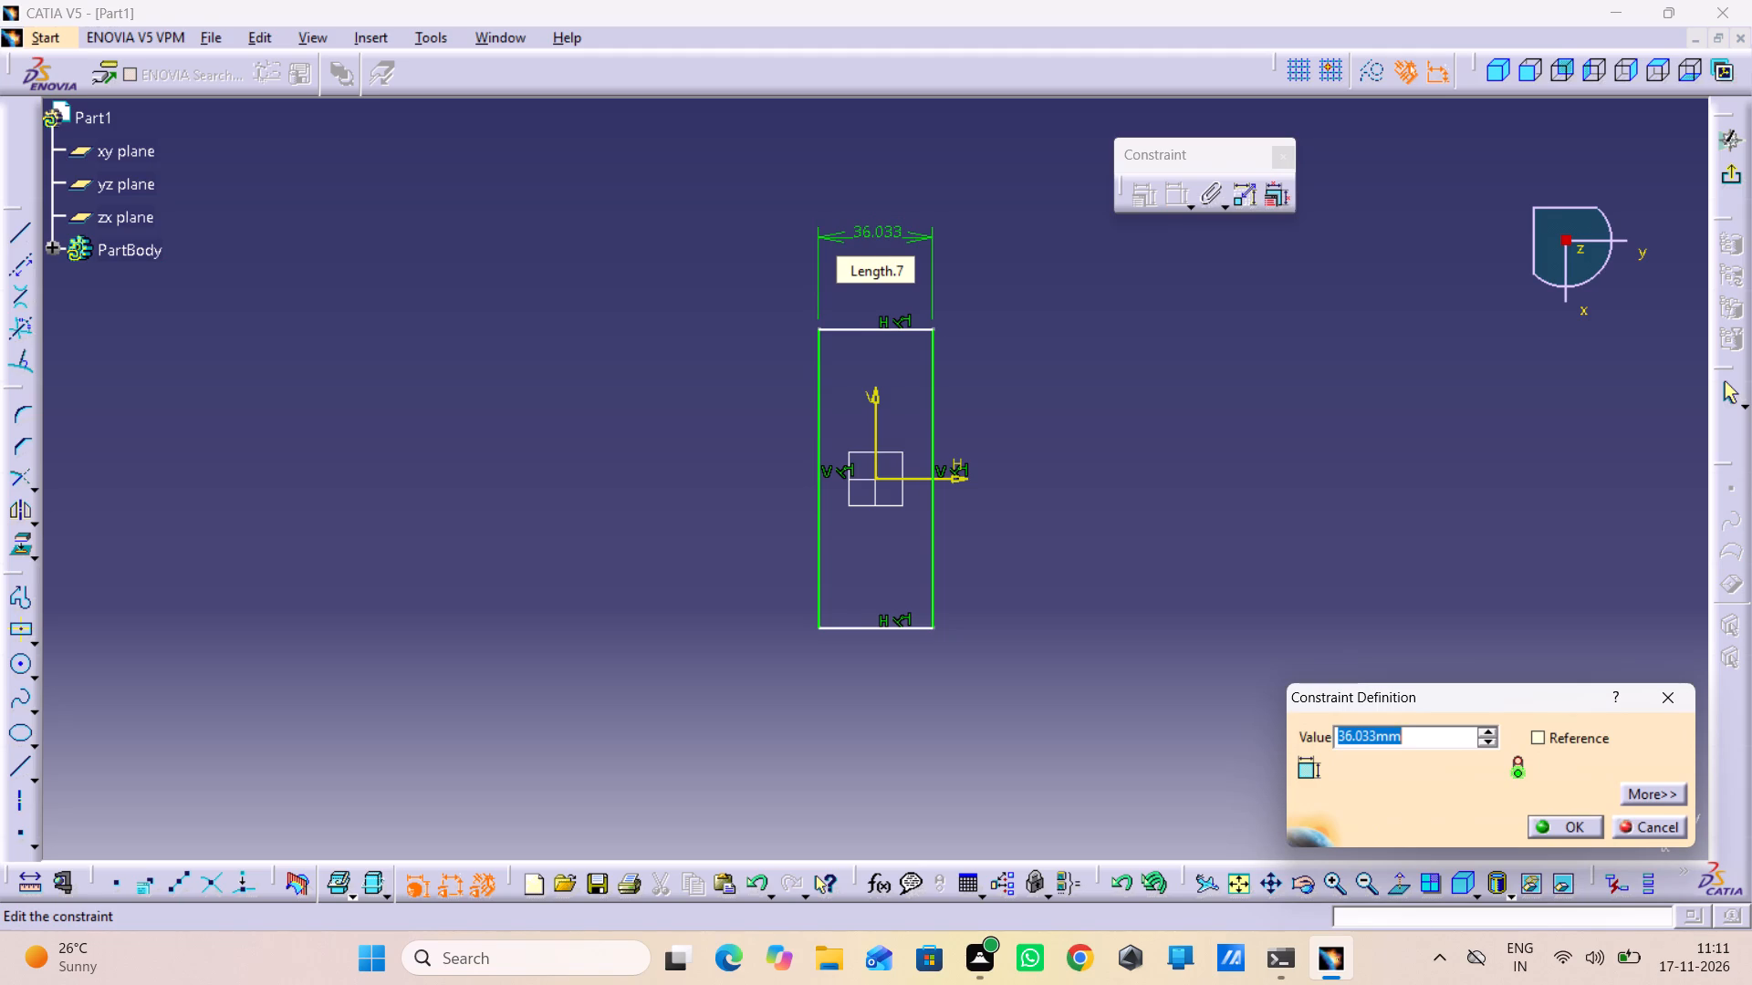
pyautogui.write('15')
pyautogui.press('Return')
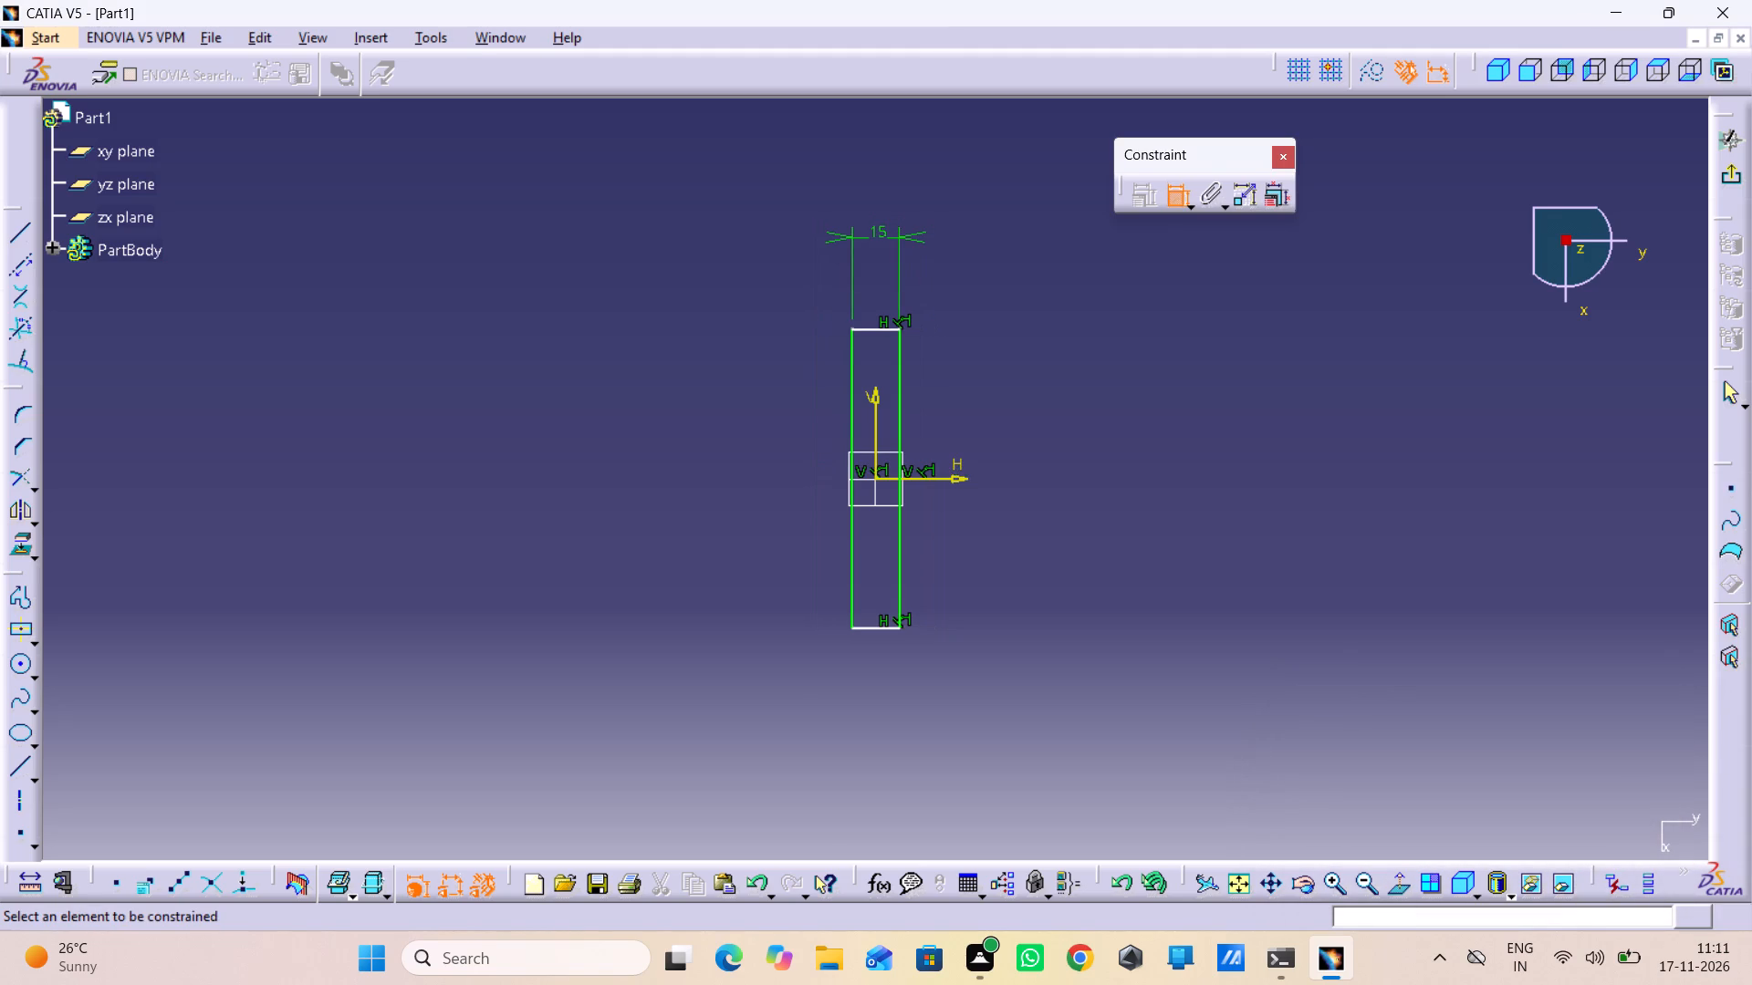
# Constrain the rectangle's vertical edge length to 40 mm and exit the sketch.
pyautogui.click(898, 394)
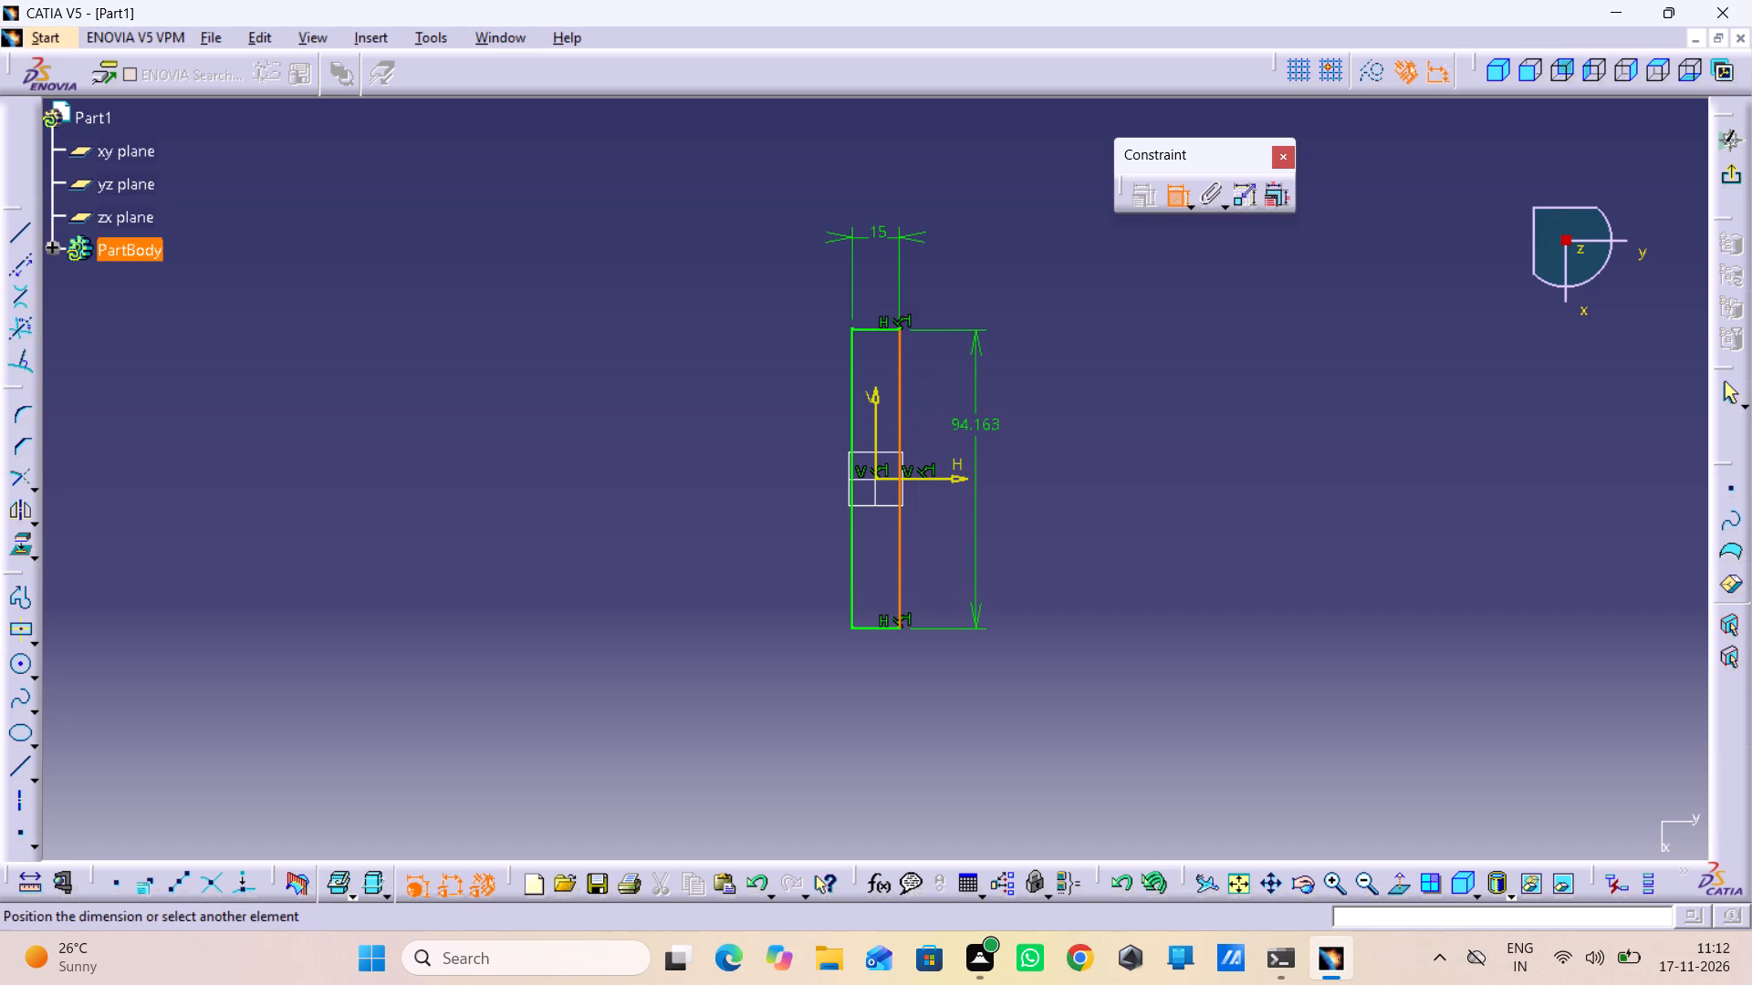
pyautogui.click(990, 446)
pyautogui.doubleClick(995, 431)
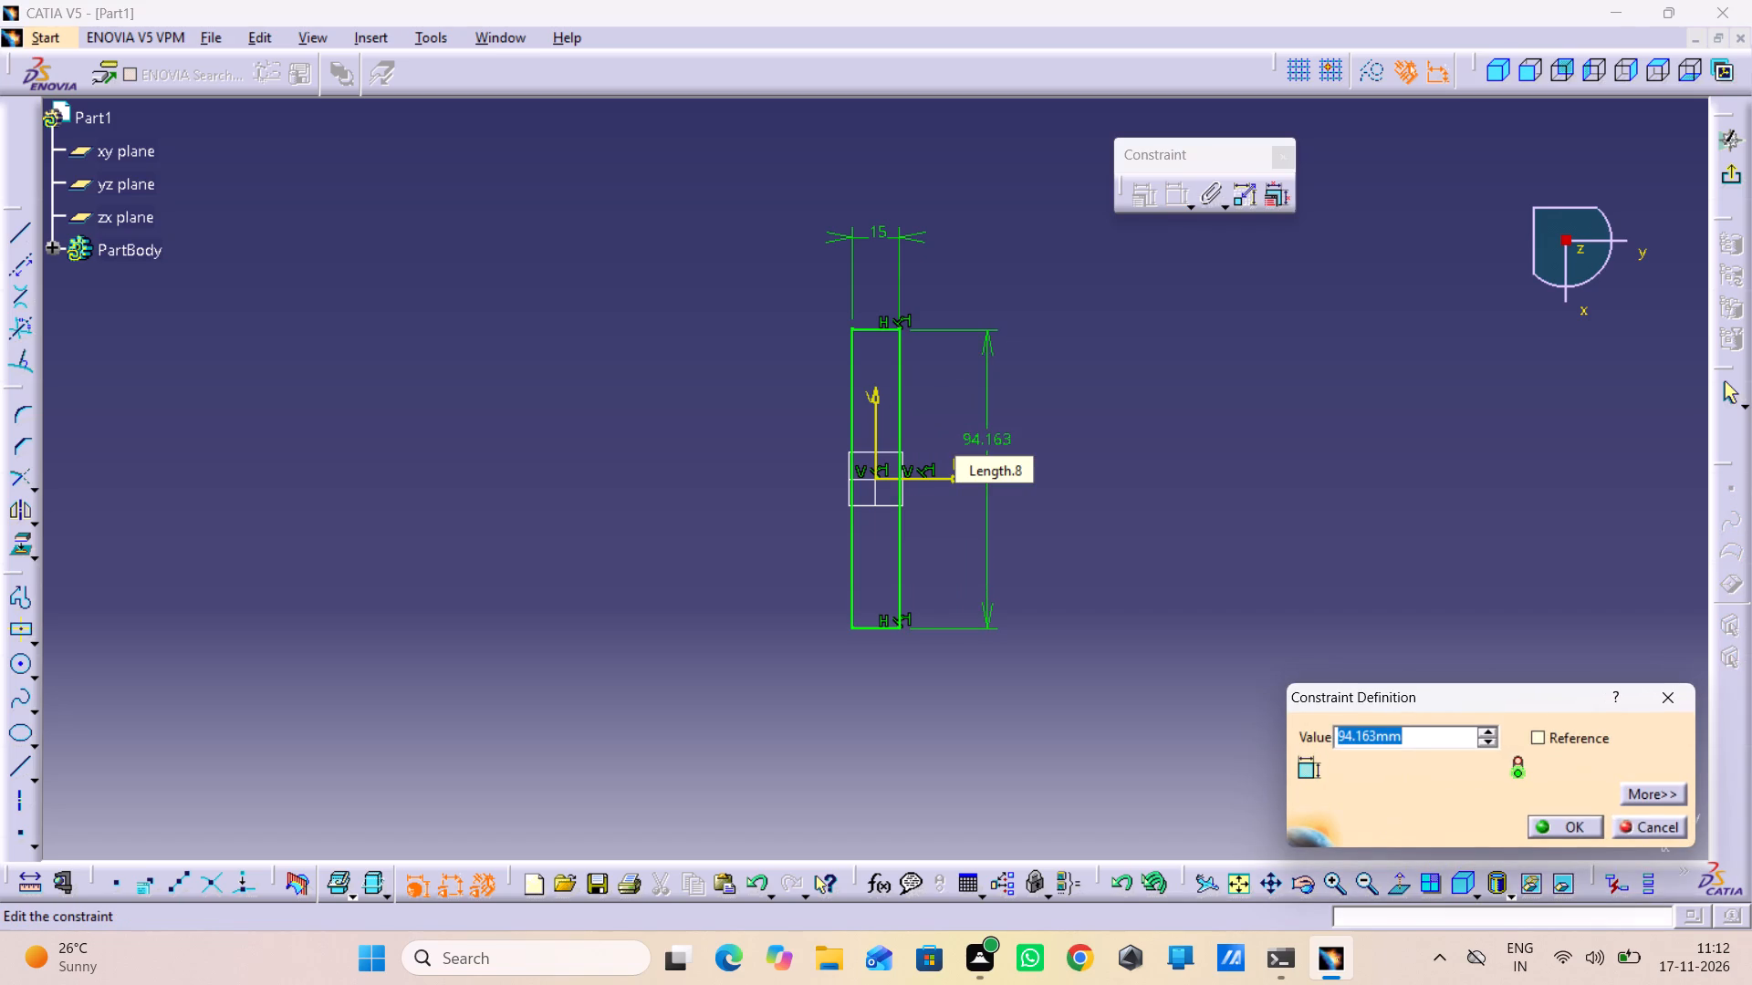
pyautogui.write('40')
pyautogui.press('Return')
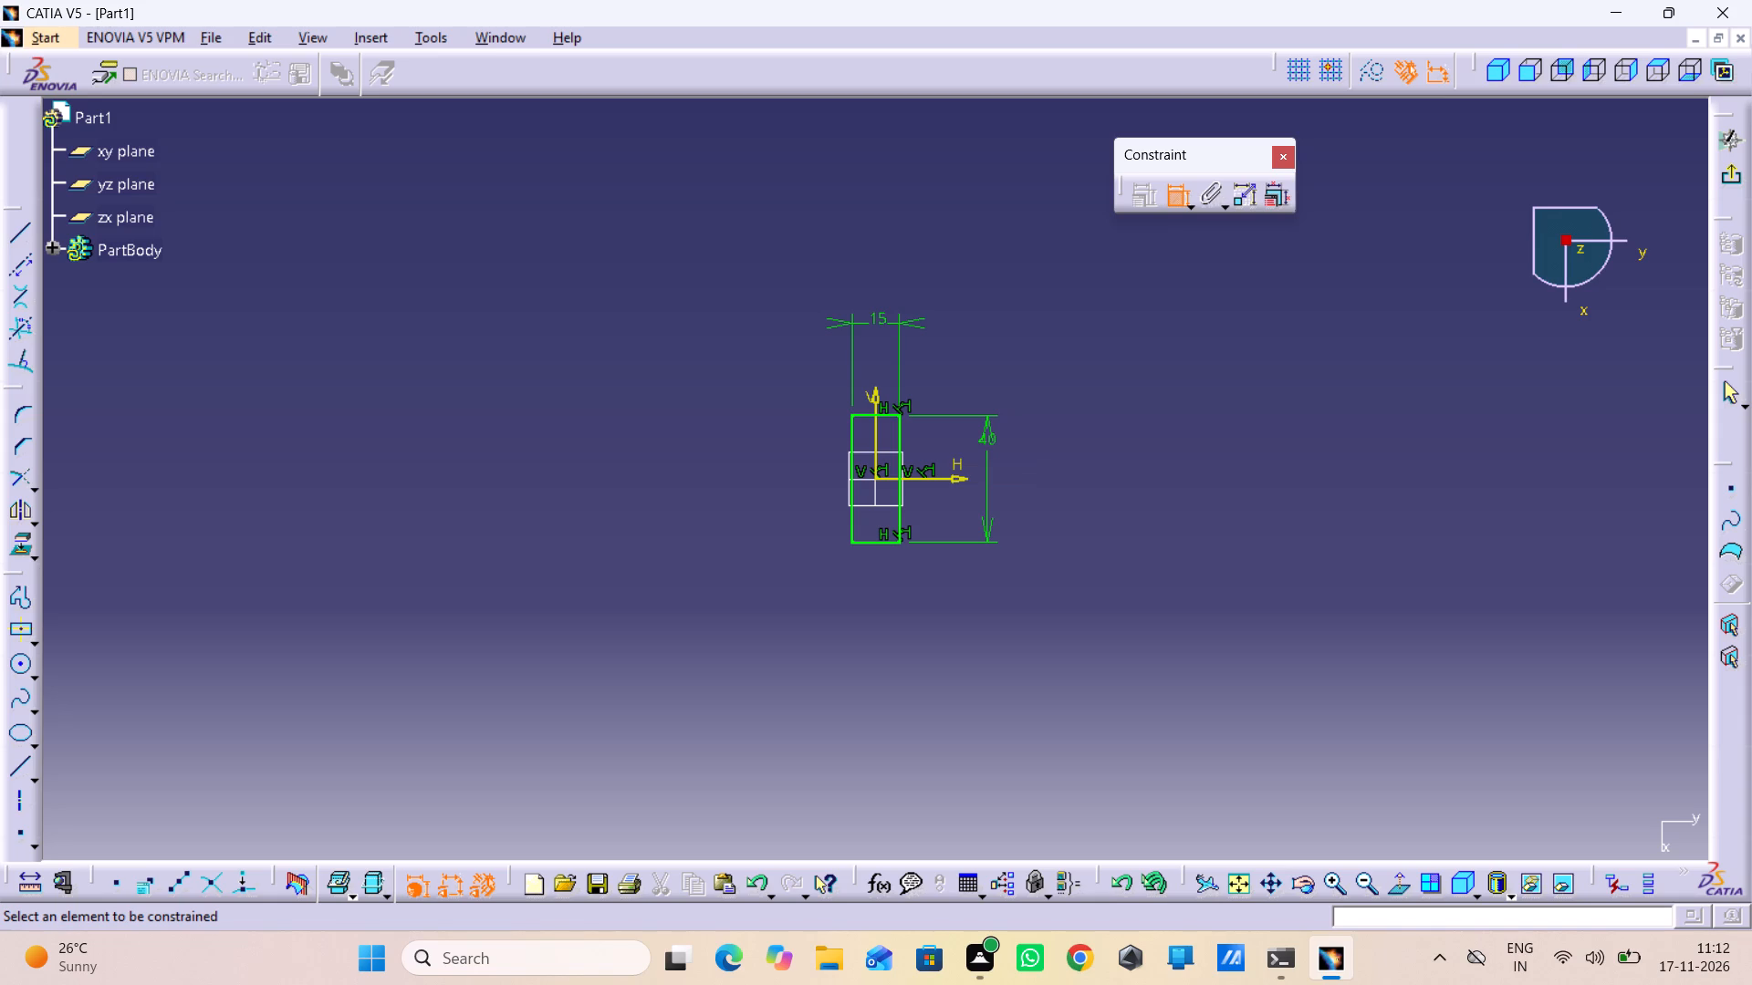
pyautogui.click(1731, 188)
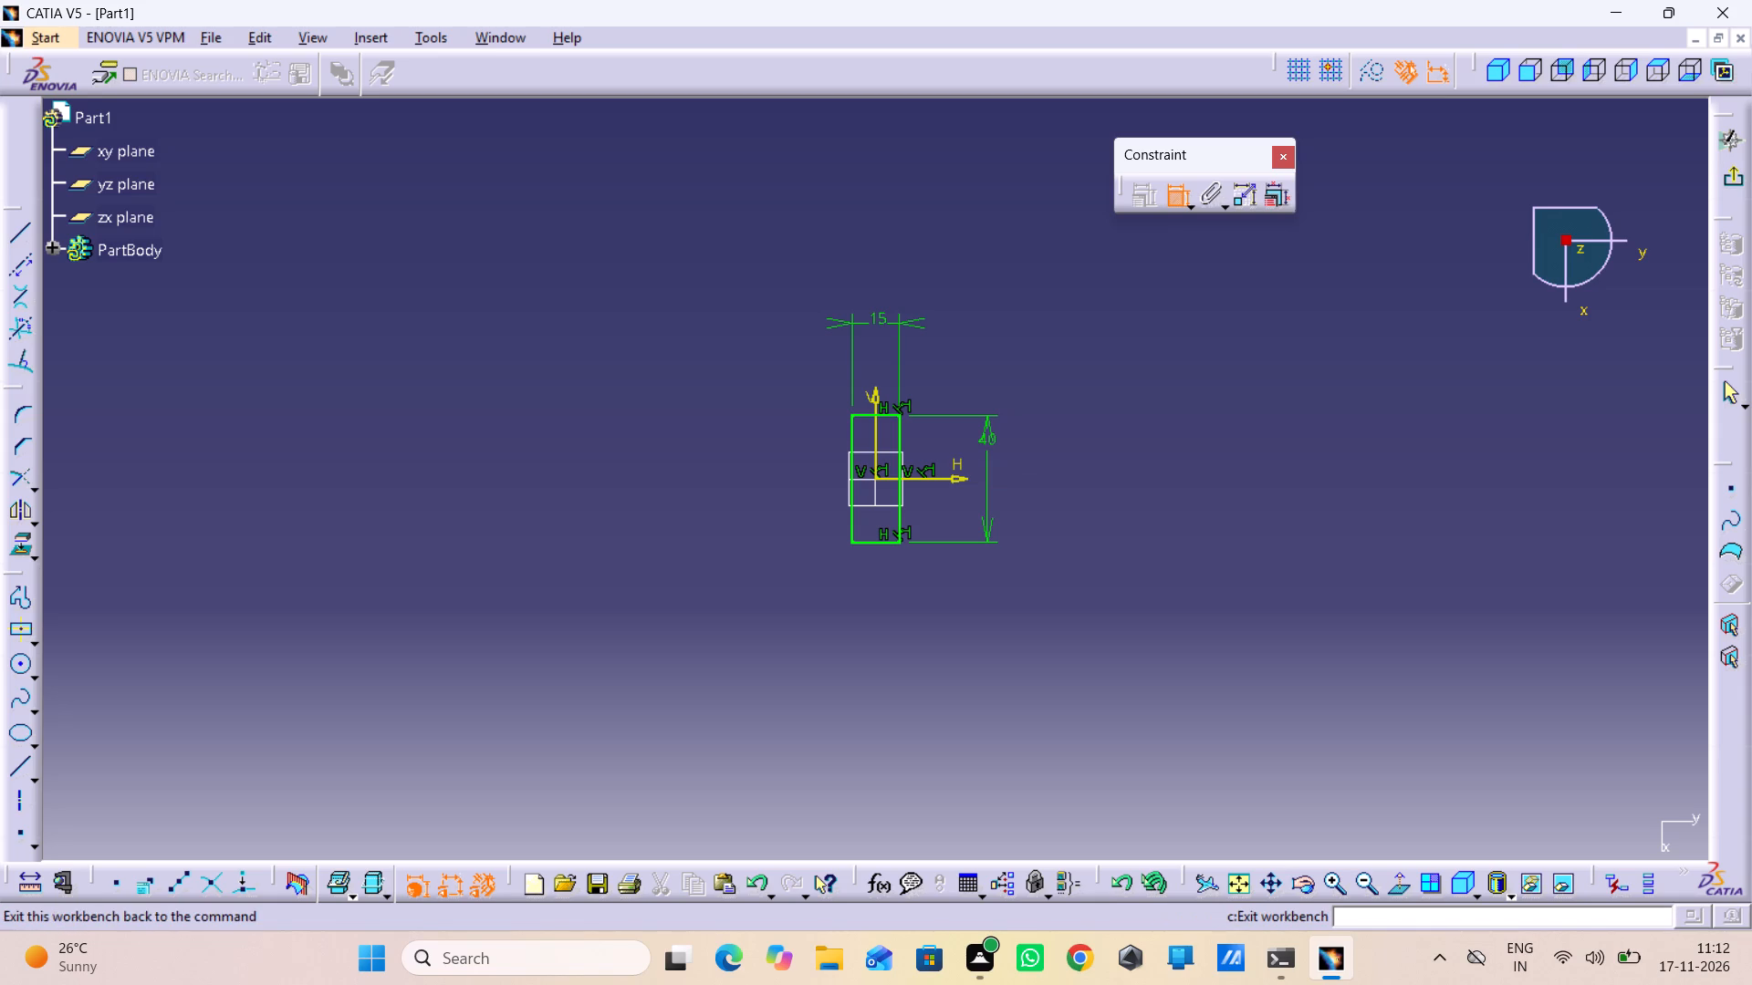
# Define the sheet metal parameters with 2 mm thickness and 4 mm default bend radius.
pyautogui.click(1730, 473)
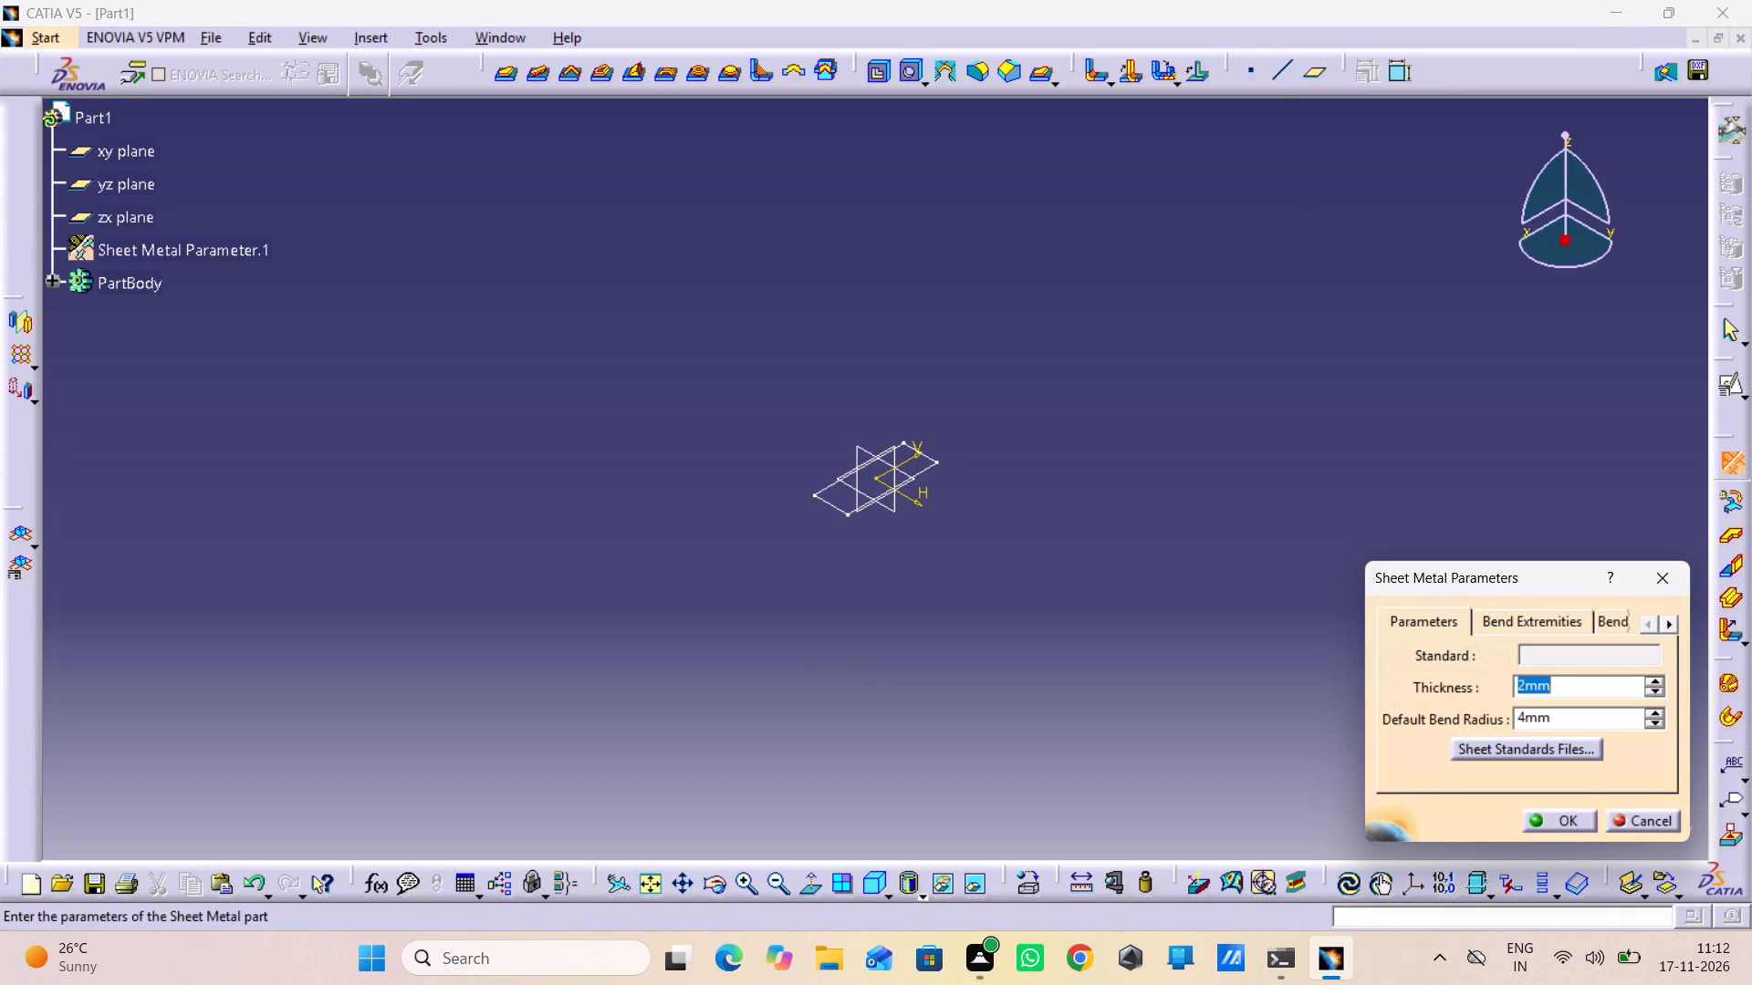
pyautogui.click(1569, 819)
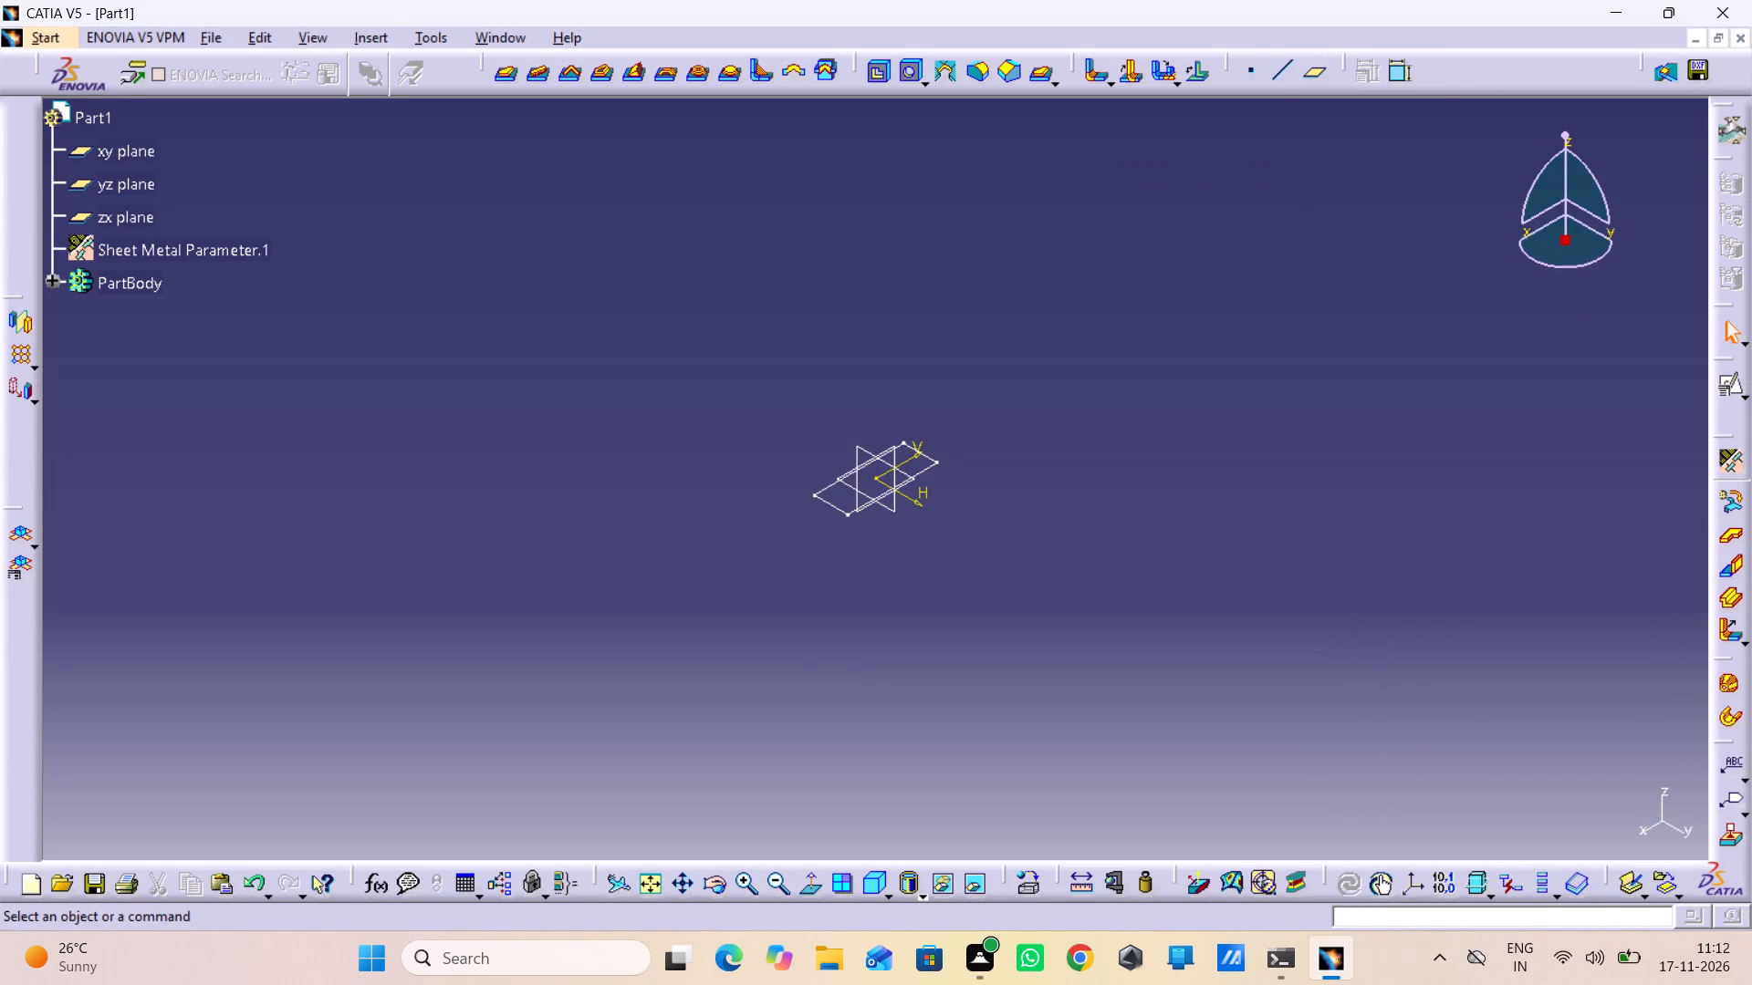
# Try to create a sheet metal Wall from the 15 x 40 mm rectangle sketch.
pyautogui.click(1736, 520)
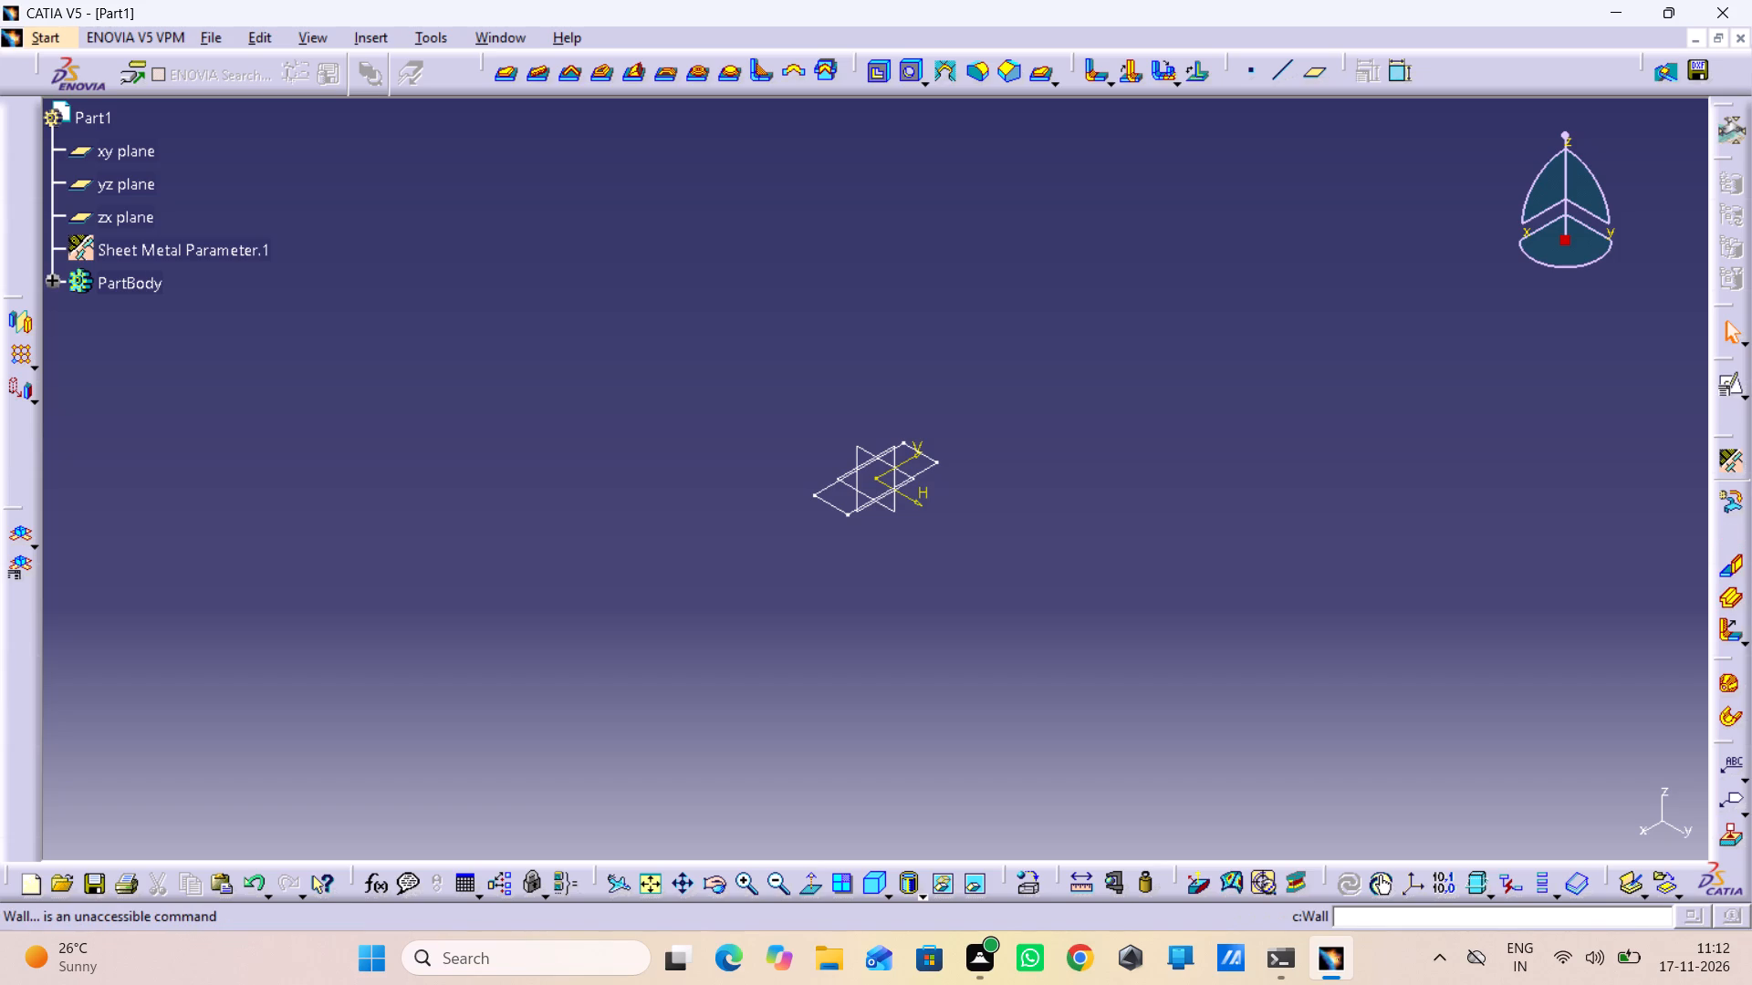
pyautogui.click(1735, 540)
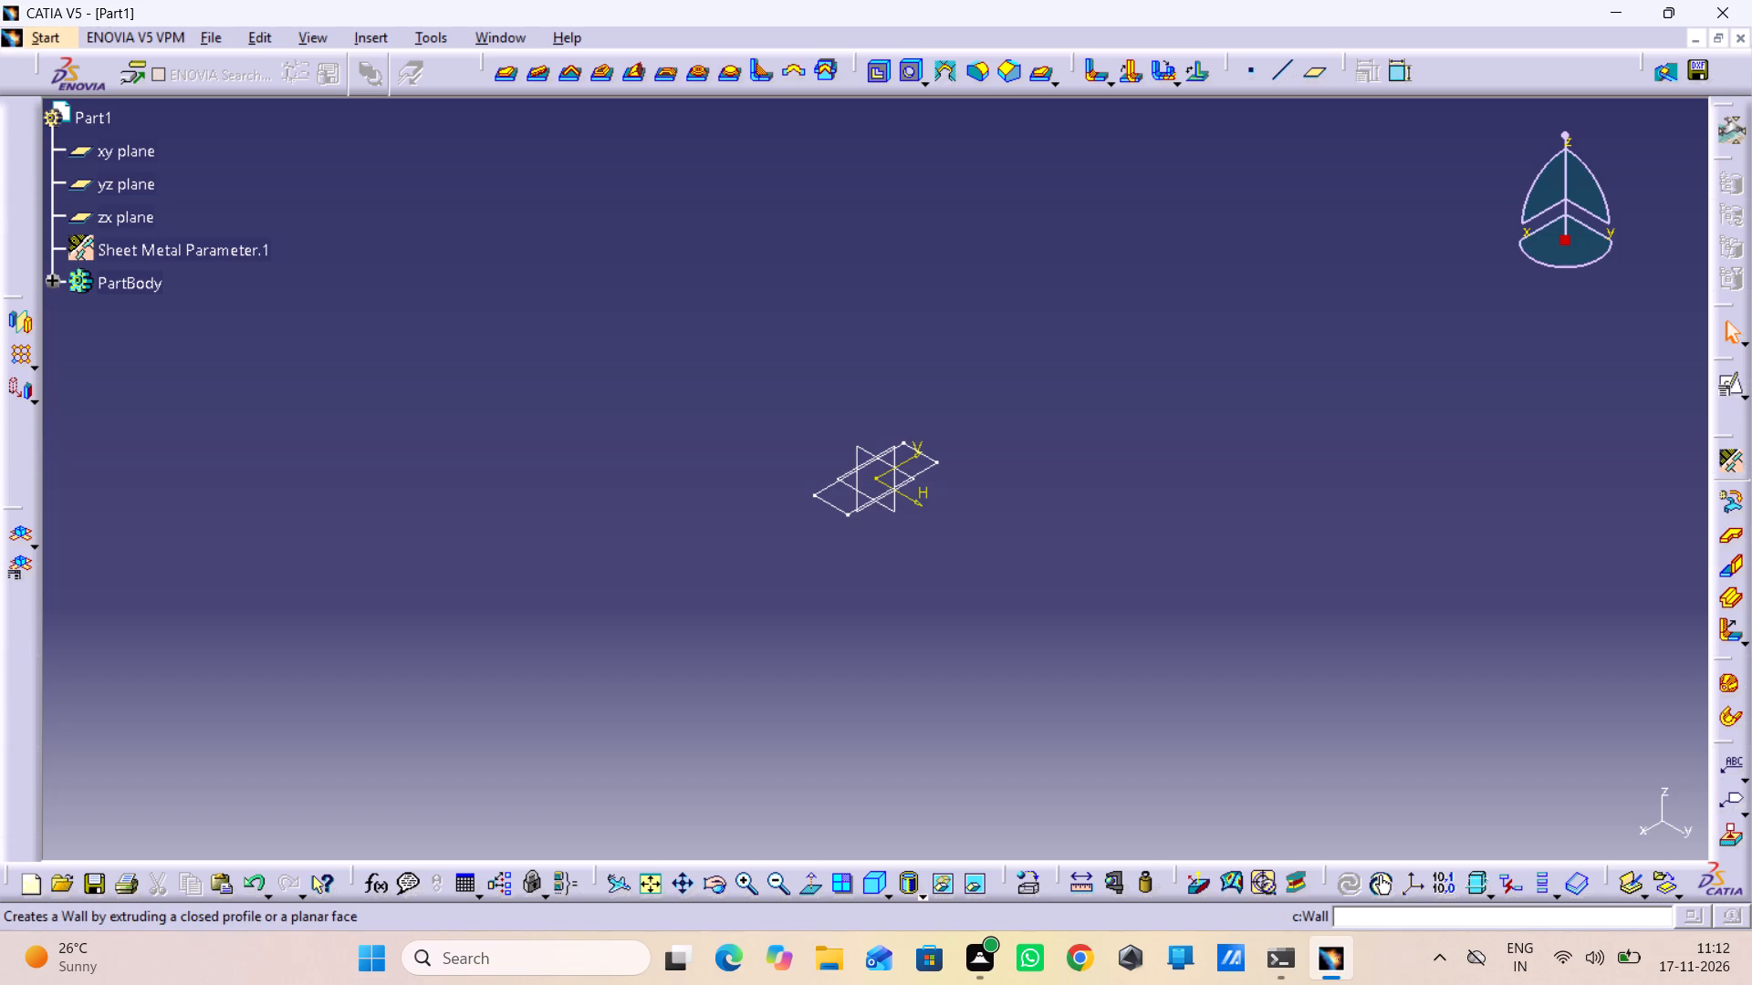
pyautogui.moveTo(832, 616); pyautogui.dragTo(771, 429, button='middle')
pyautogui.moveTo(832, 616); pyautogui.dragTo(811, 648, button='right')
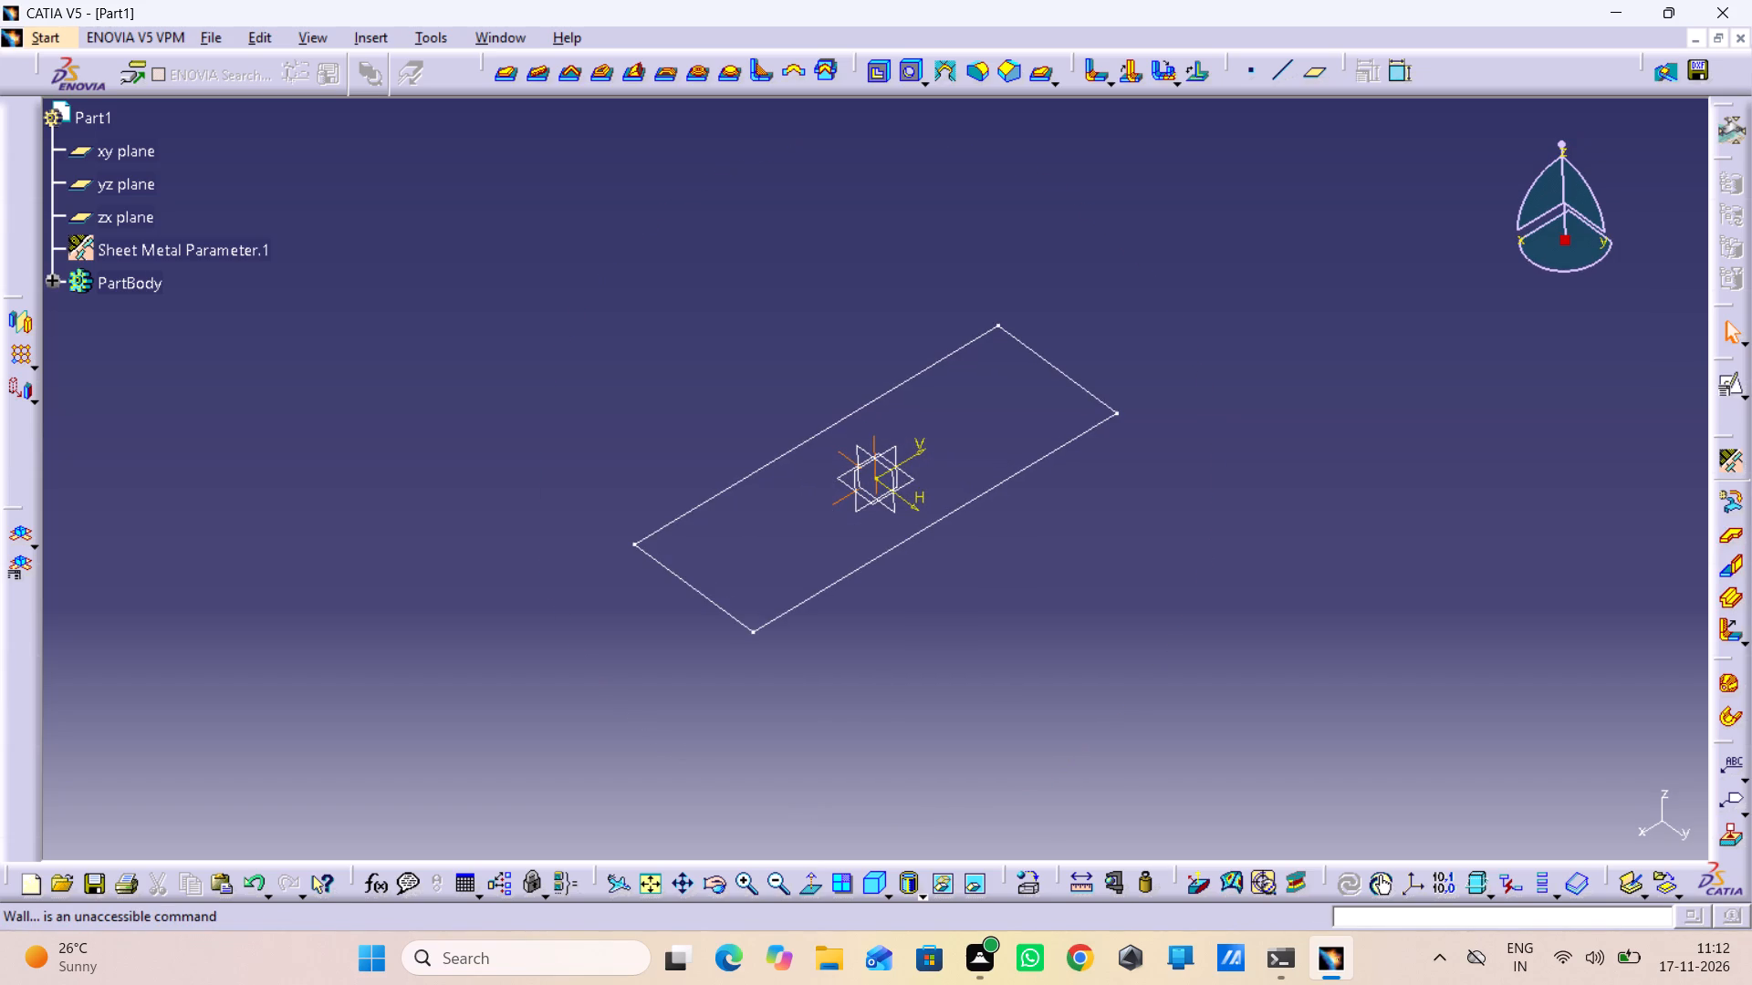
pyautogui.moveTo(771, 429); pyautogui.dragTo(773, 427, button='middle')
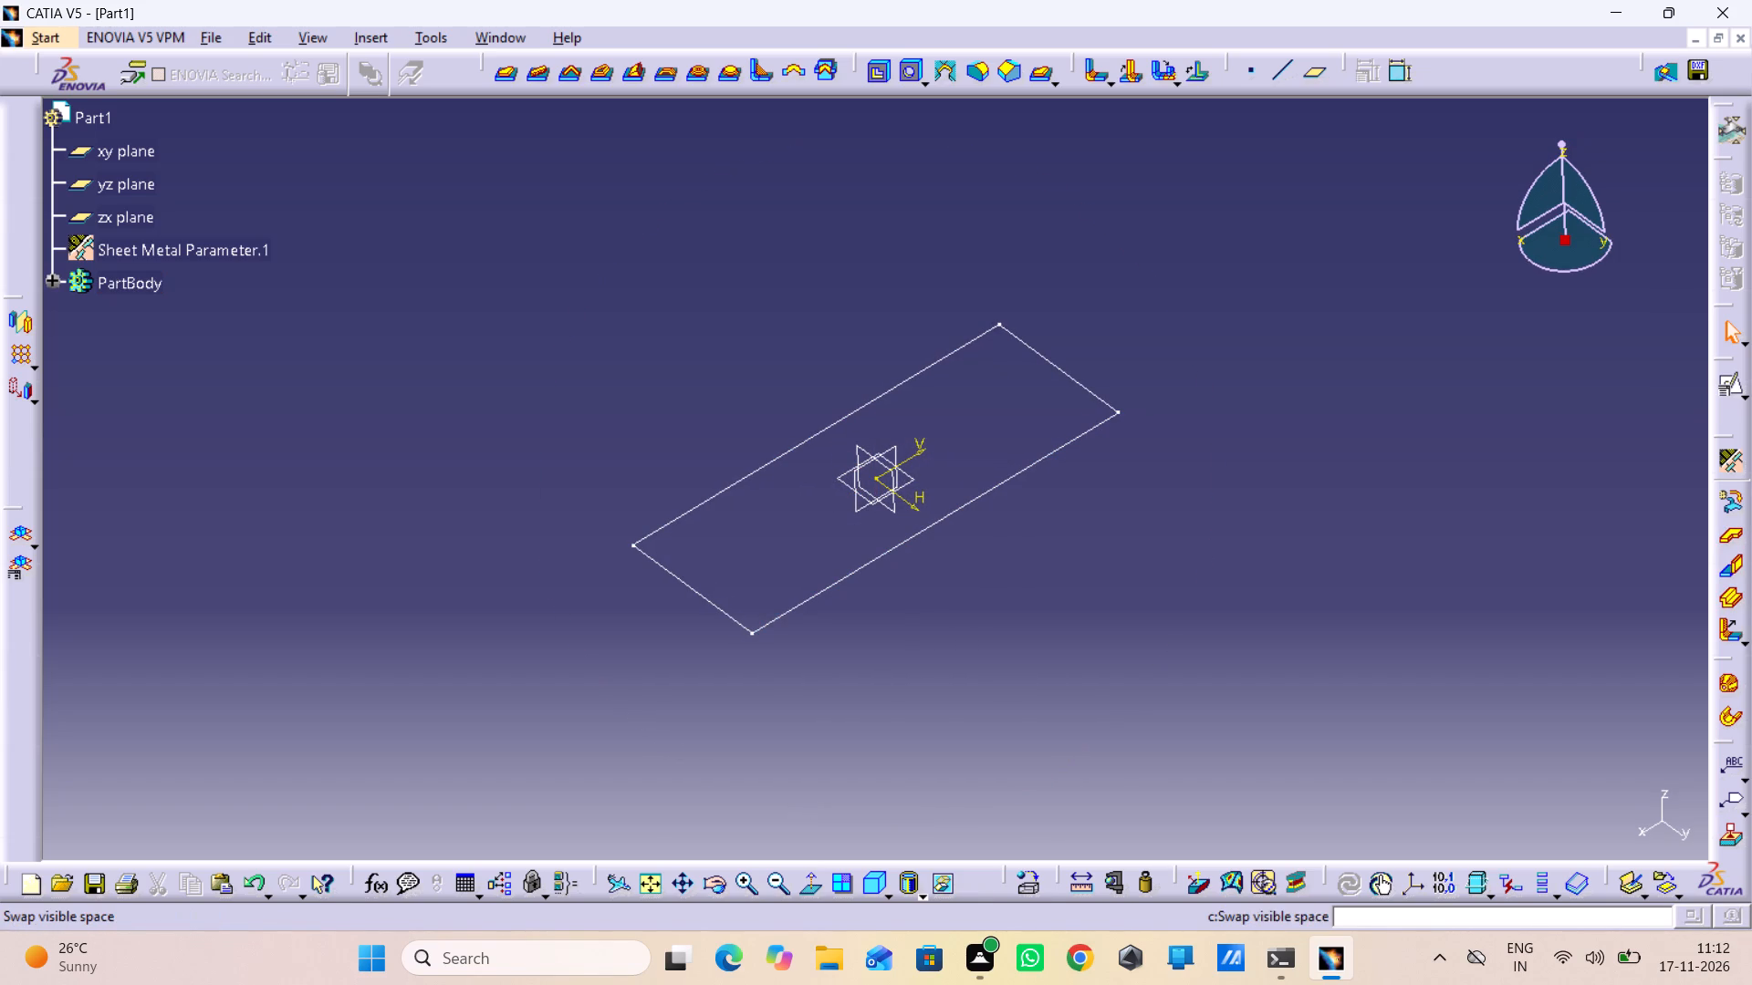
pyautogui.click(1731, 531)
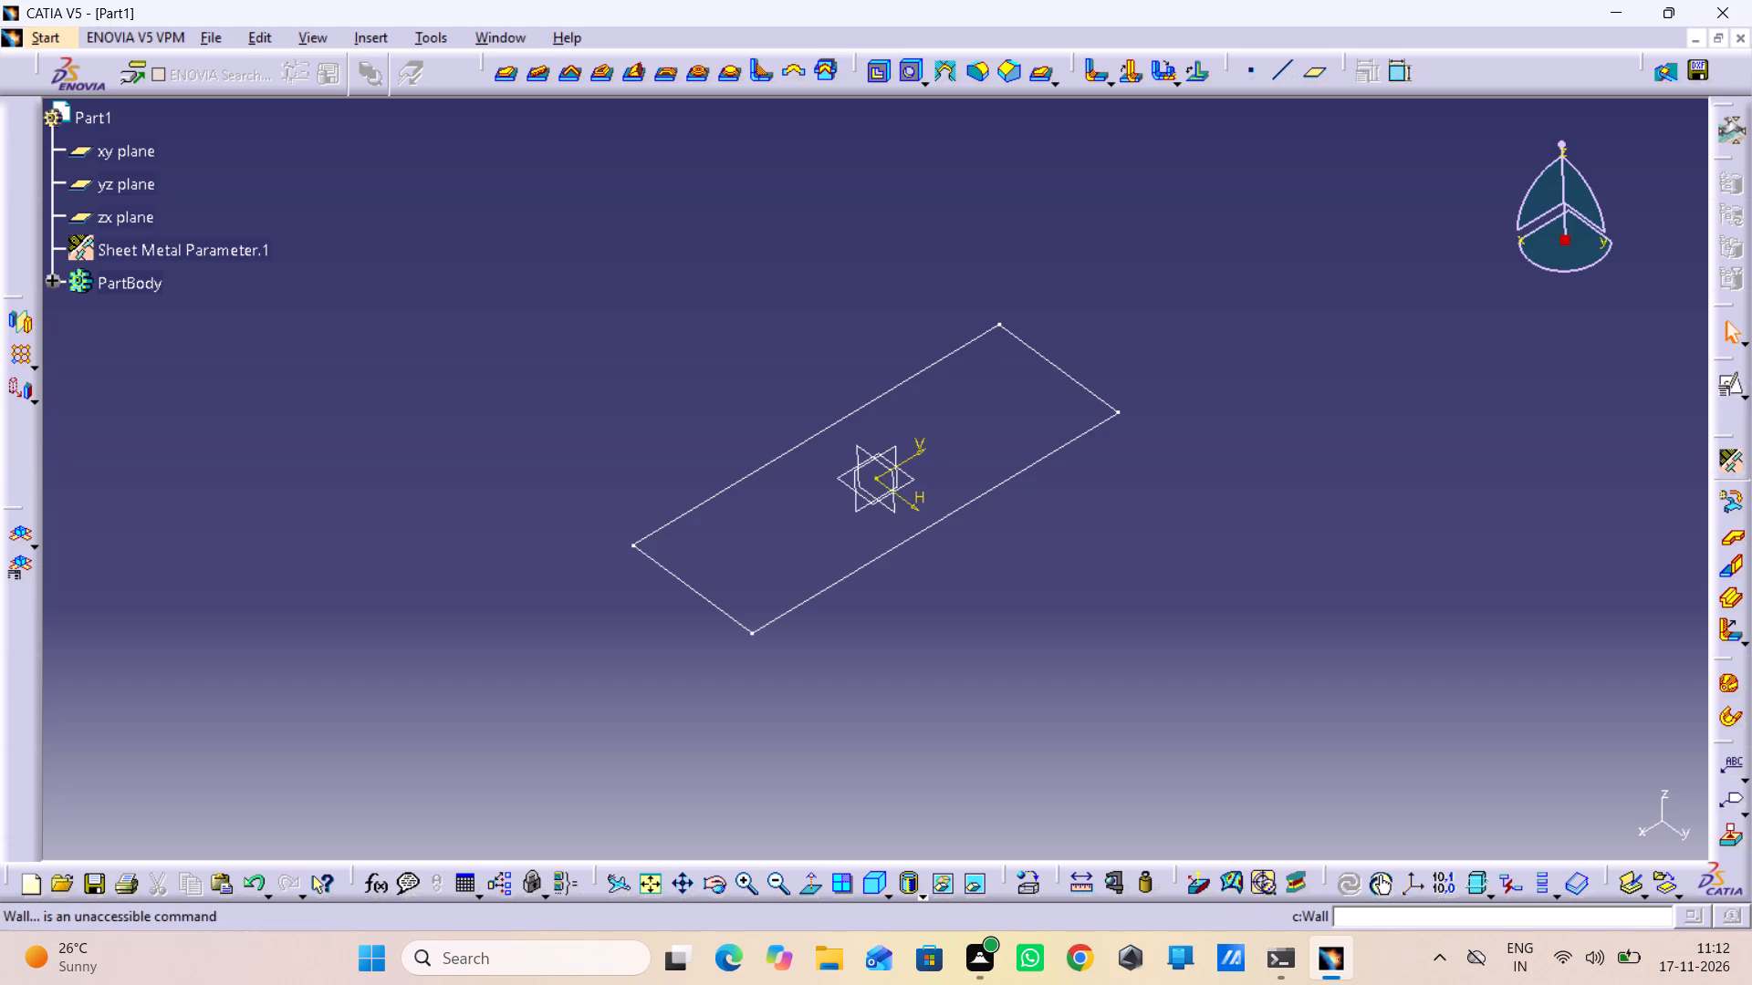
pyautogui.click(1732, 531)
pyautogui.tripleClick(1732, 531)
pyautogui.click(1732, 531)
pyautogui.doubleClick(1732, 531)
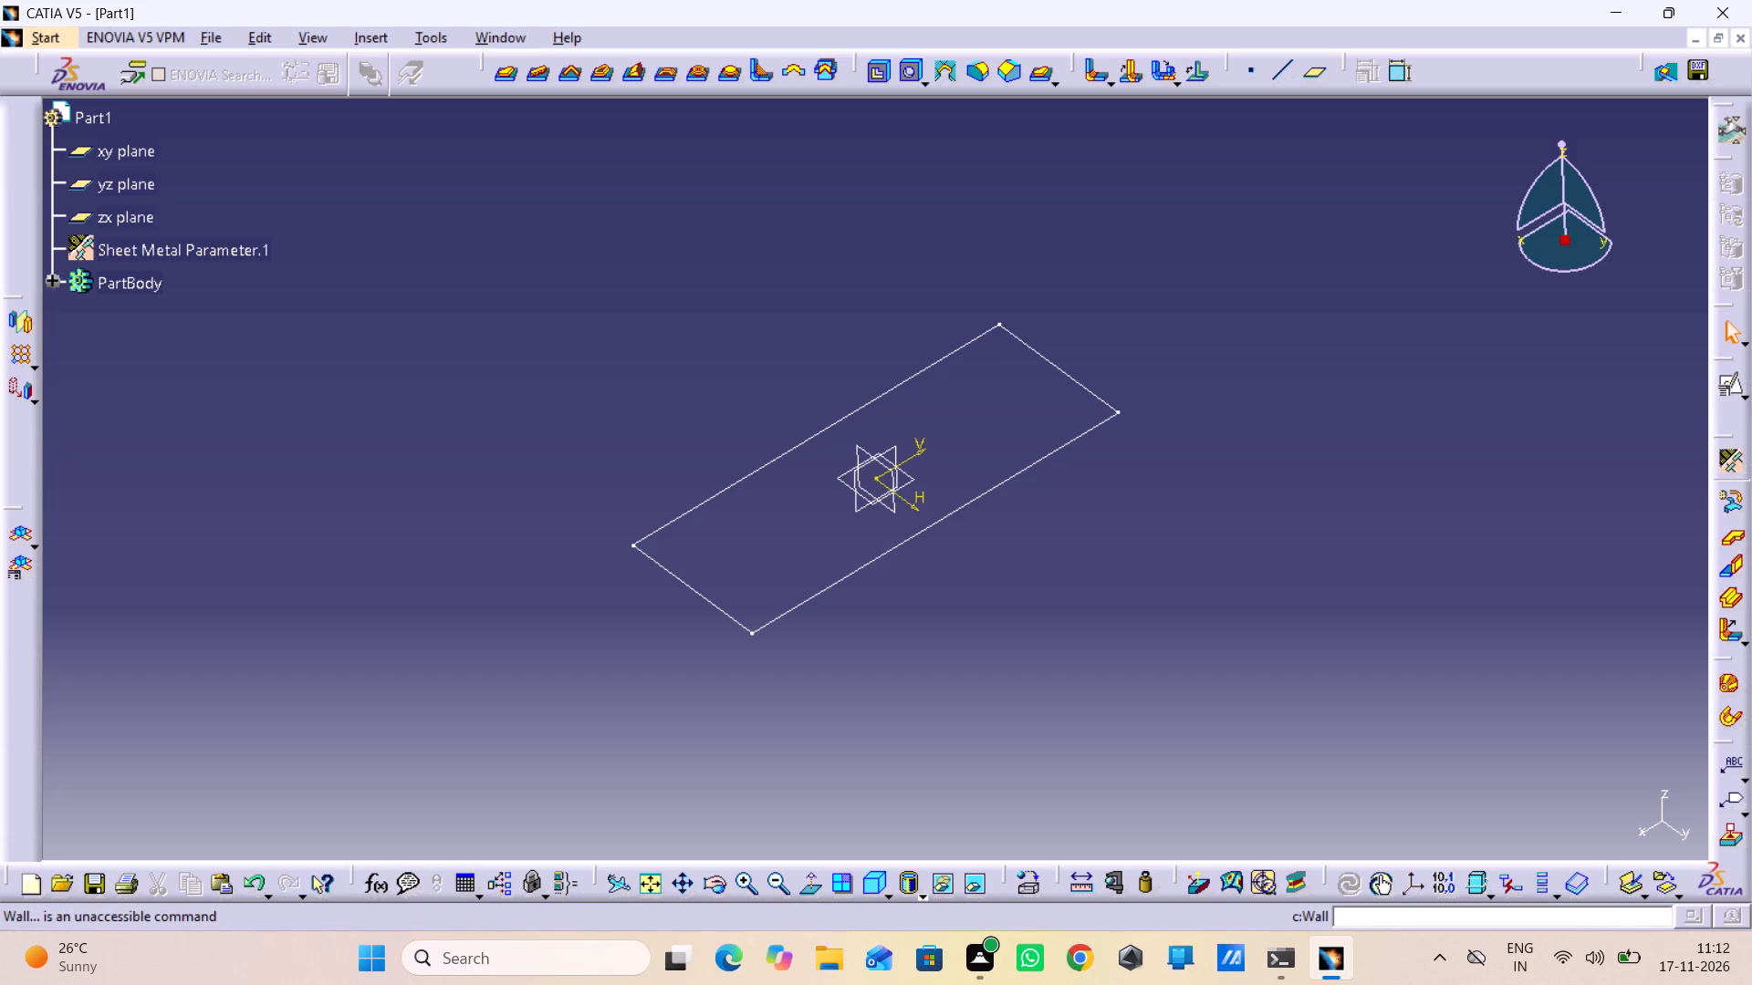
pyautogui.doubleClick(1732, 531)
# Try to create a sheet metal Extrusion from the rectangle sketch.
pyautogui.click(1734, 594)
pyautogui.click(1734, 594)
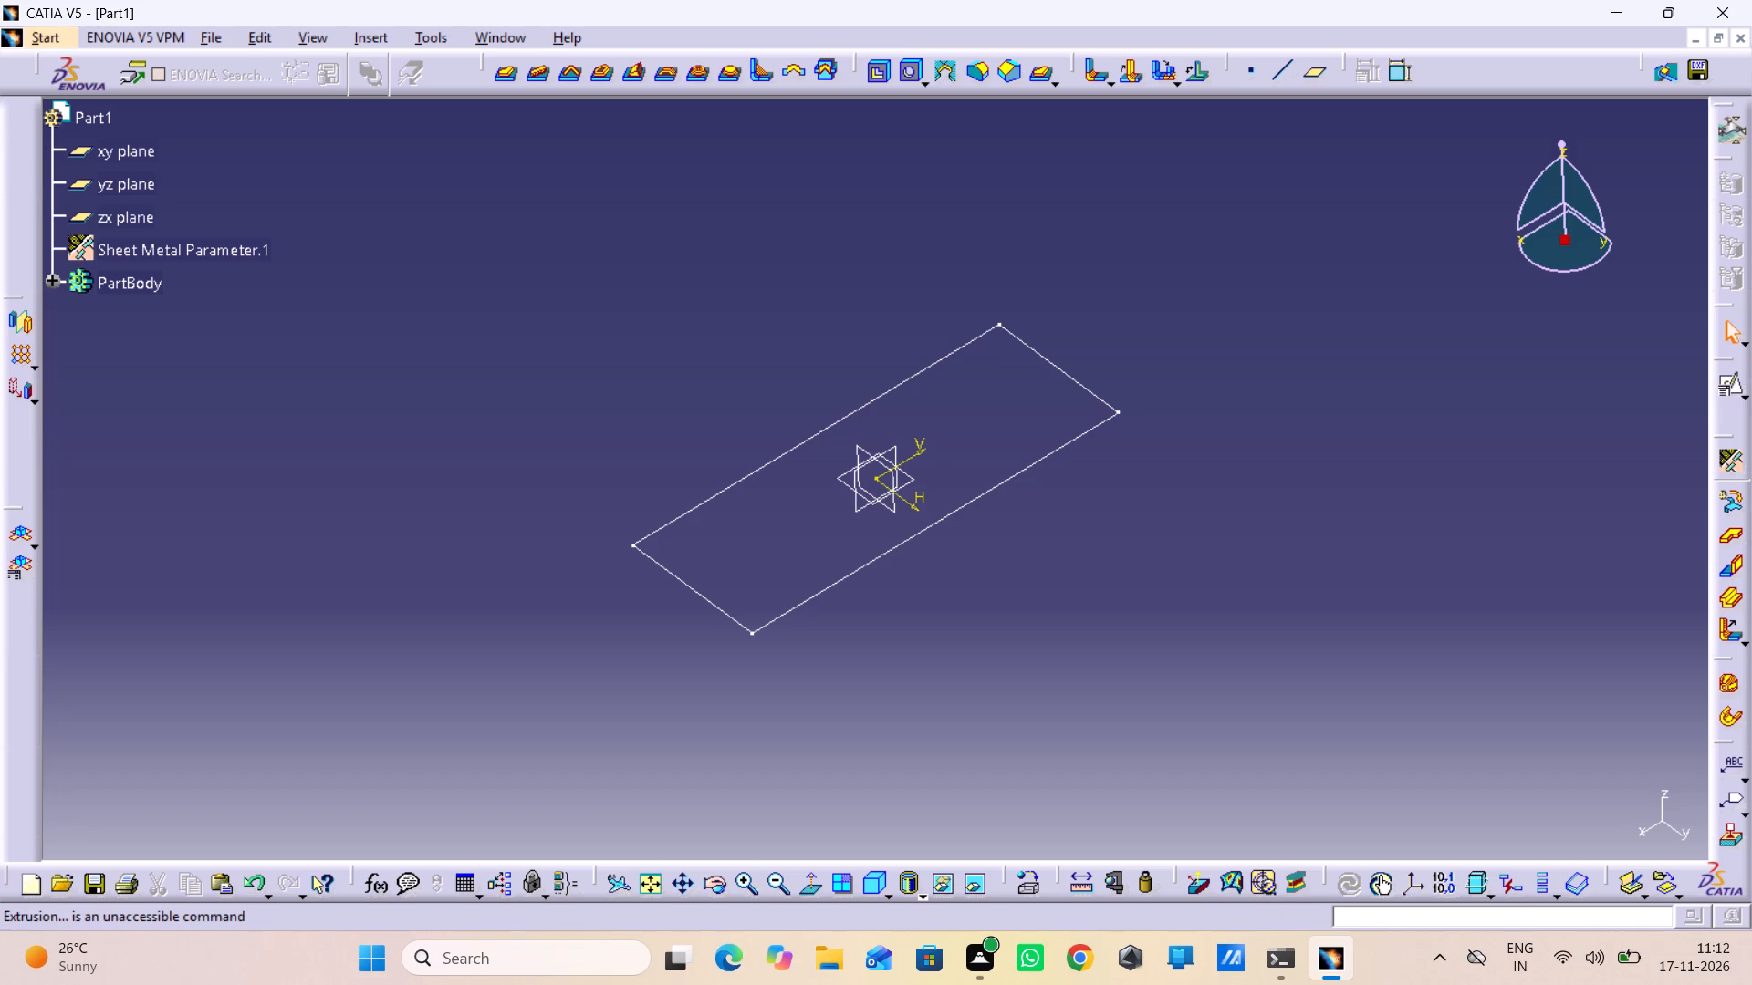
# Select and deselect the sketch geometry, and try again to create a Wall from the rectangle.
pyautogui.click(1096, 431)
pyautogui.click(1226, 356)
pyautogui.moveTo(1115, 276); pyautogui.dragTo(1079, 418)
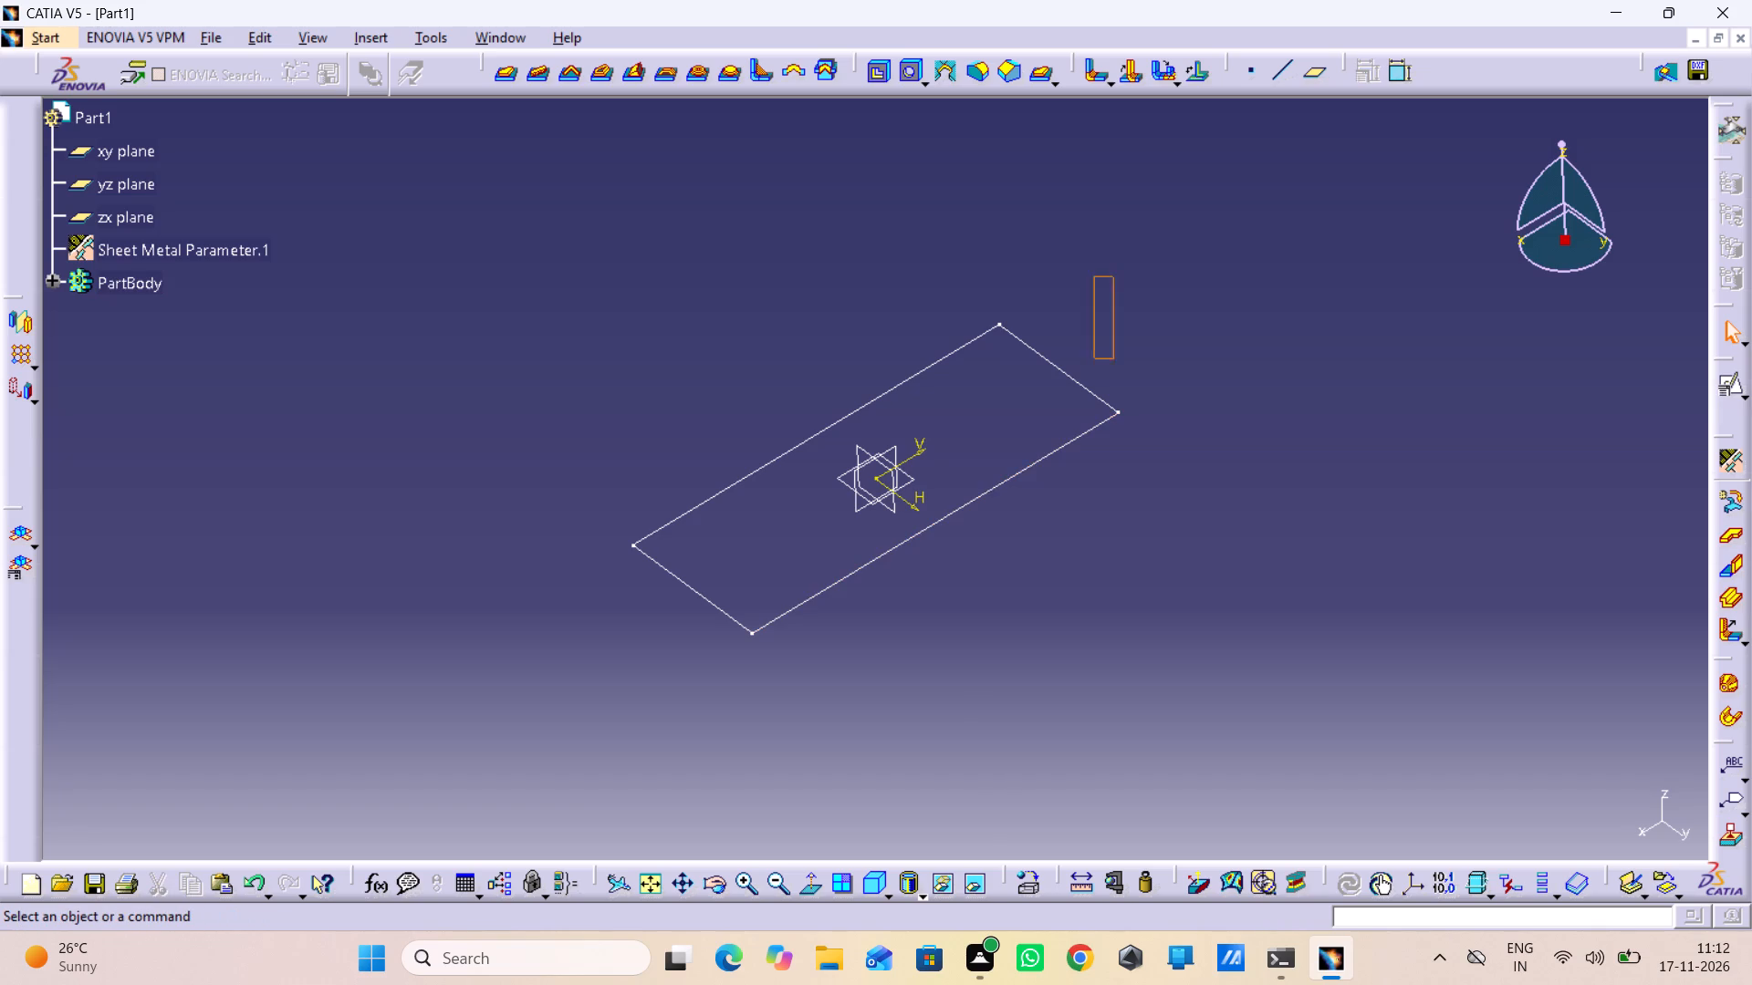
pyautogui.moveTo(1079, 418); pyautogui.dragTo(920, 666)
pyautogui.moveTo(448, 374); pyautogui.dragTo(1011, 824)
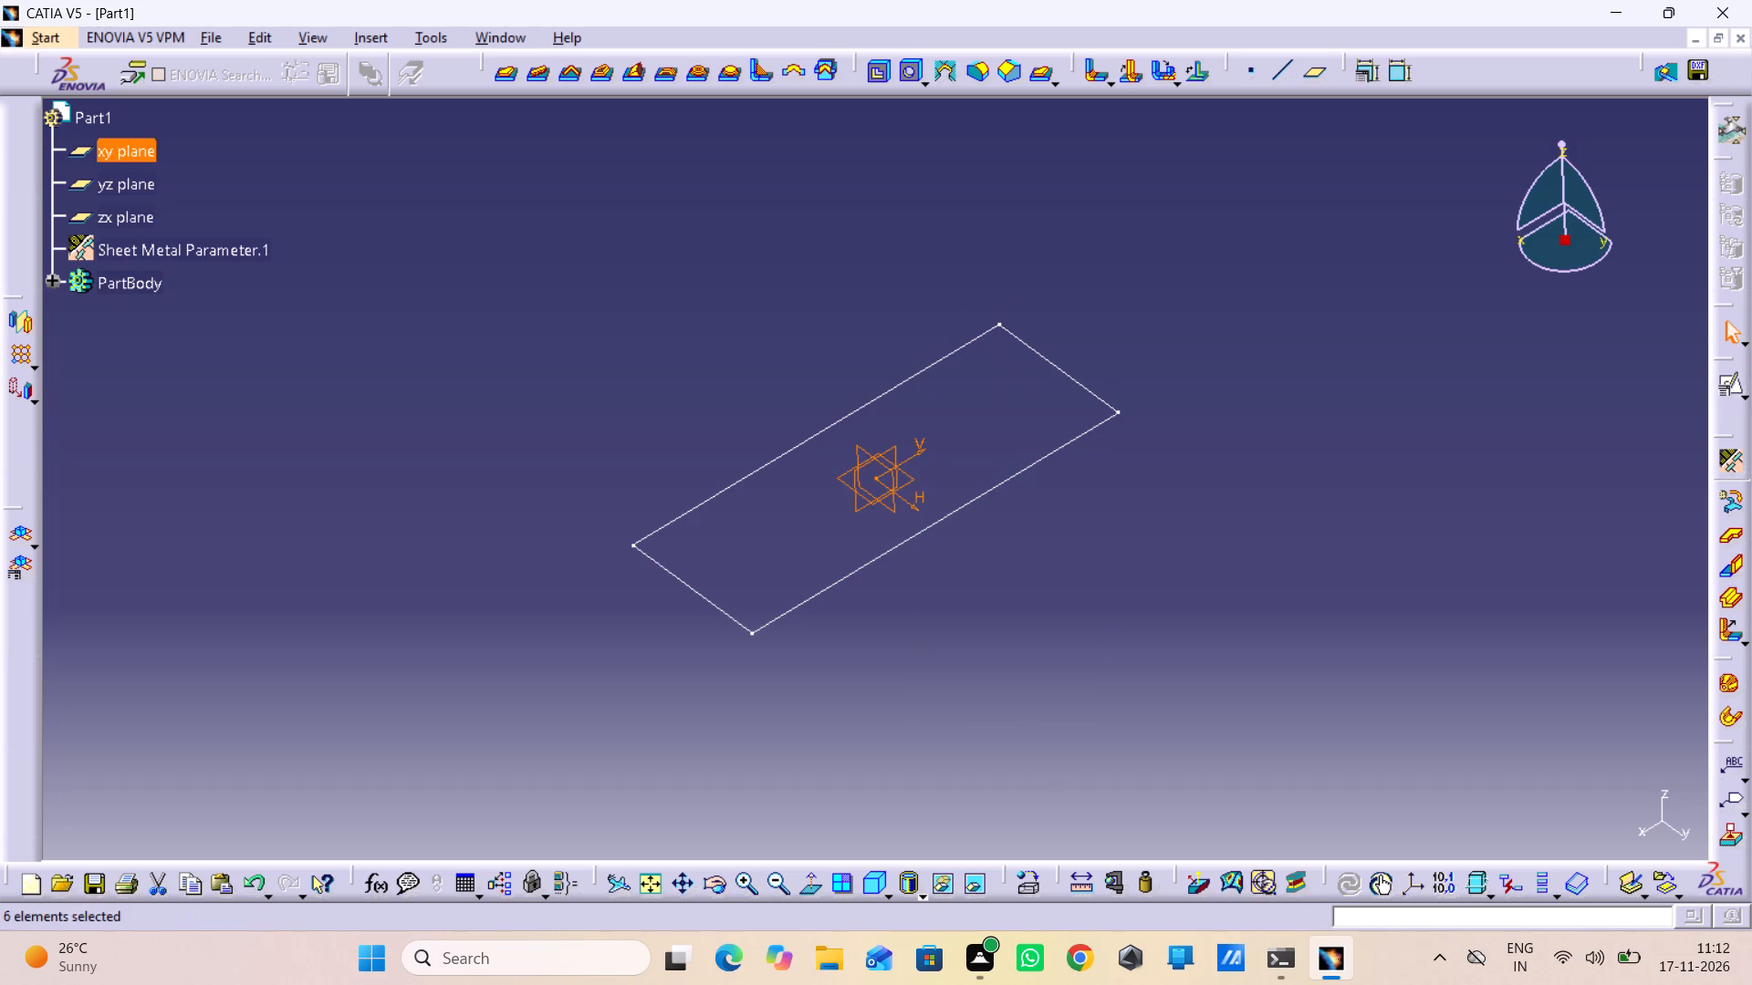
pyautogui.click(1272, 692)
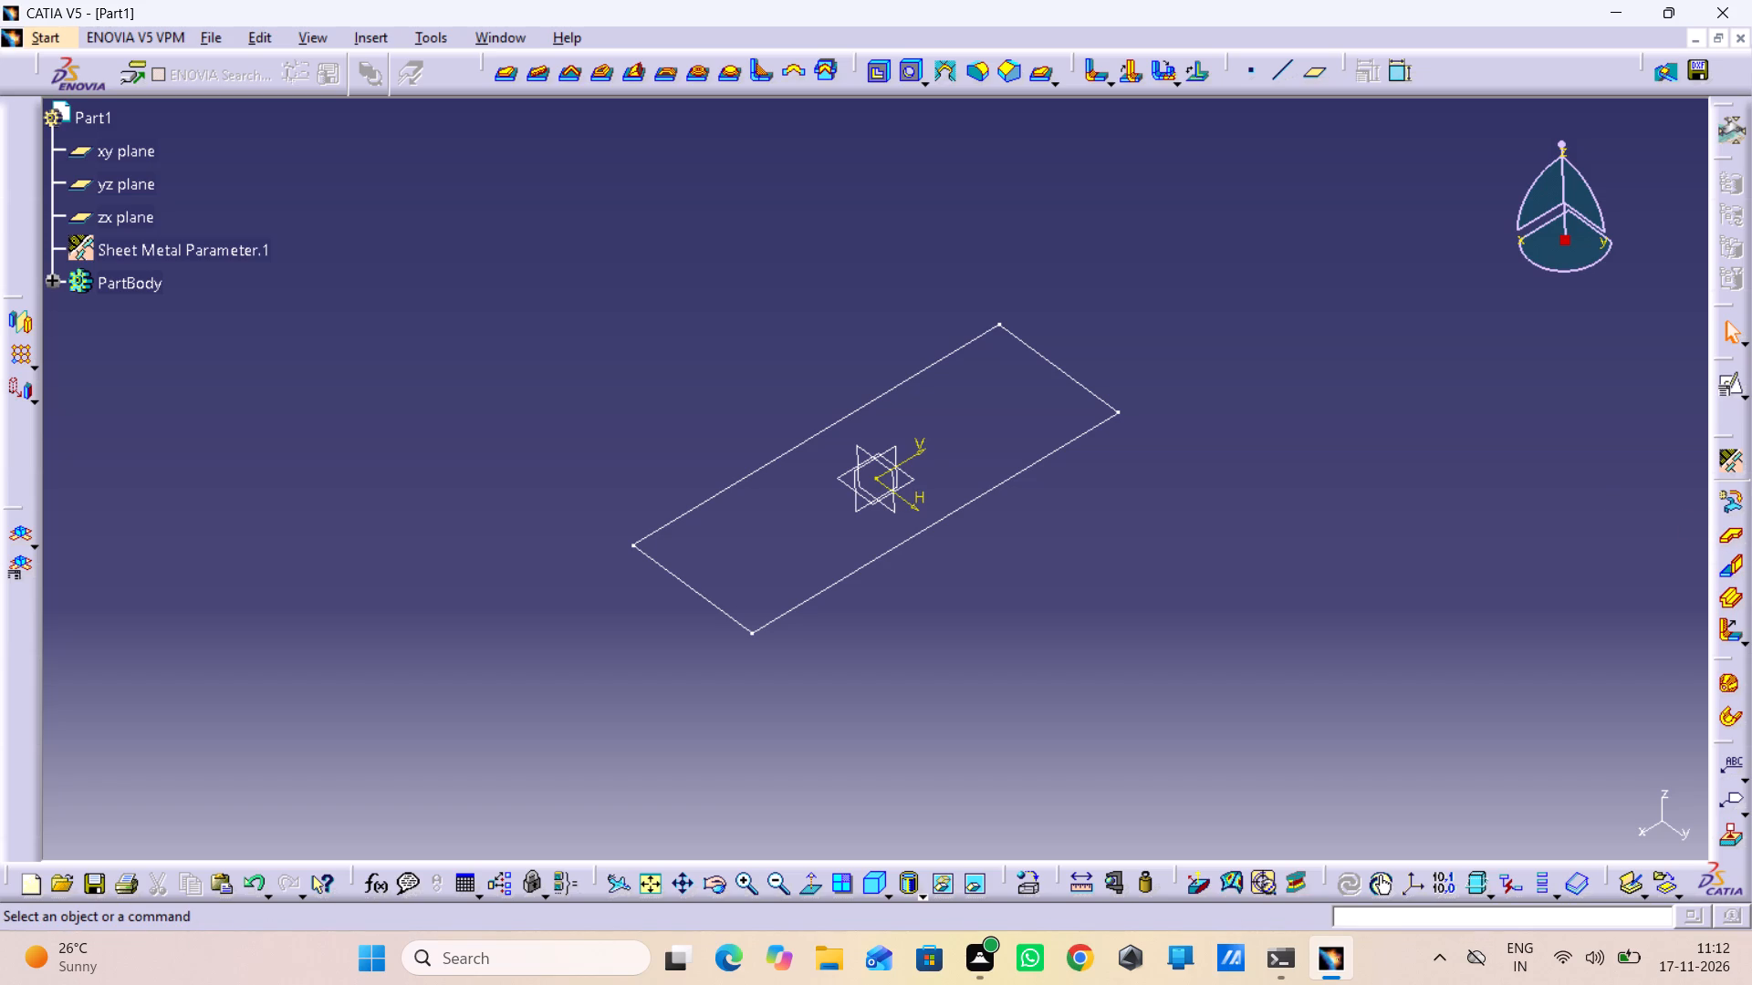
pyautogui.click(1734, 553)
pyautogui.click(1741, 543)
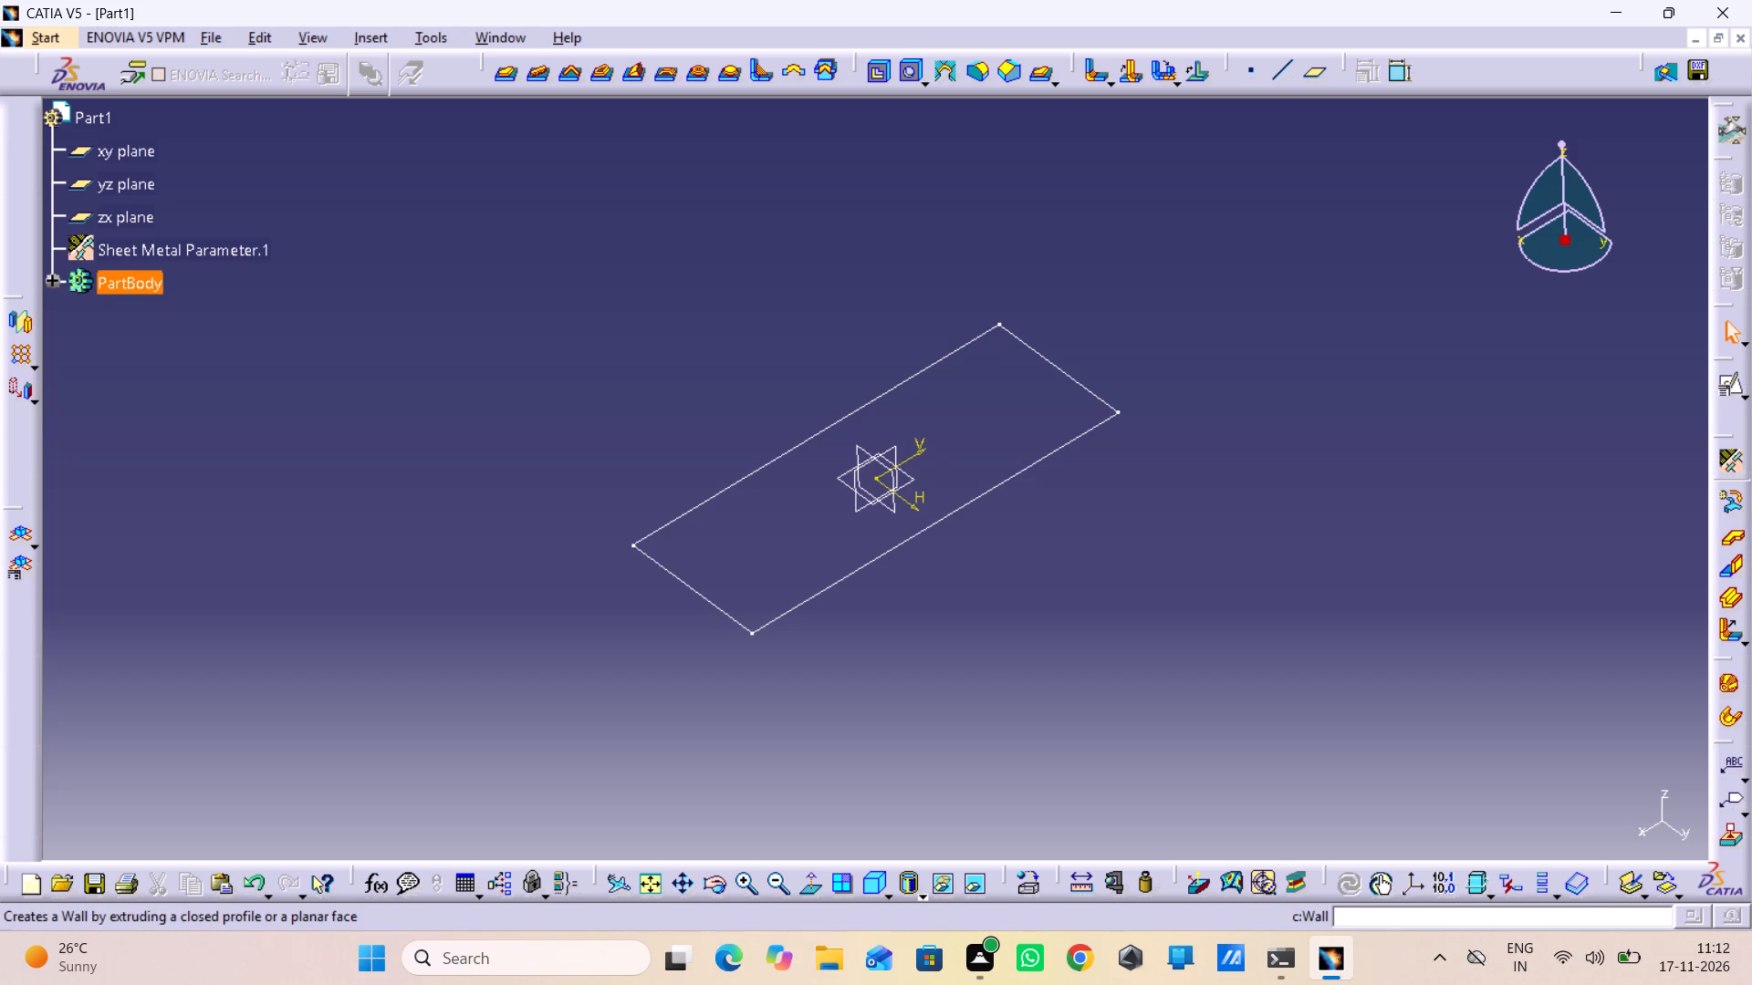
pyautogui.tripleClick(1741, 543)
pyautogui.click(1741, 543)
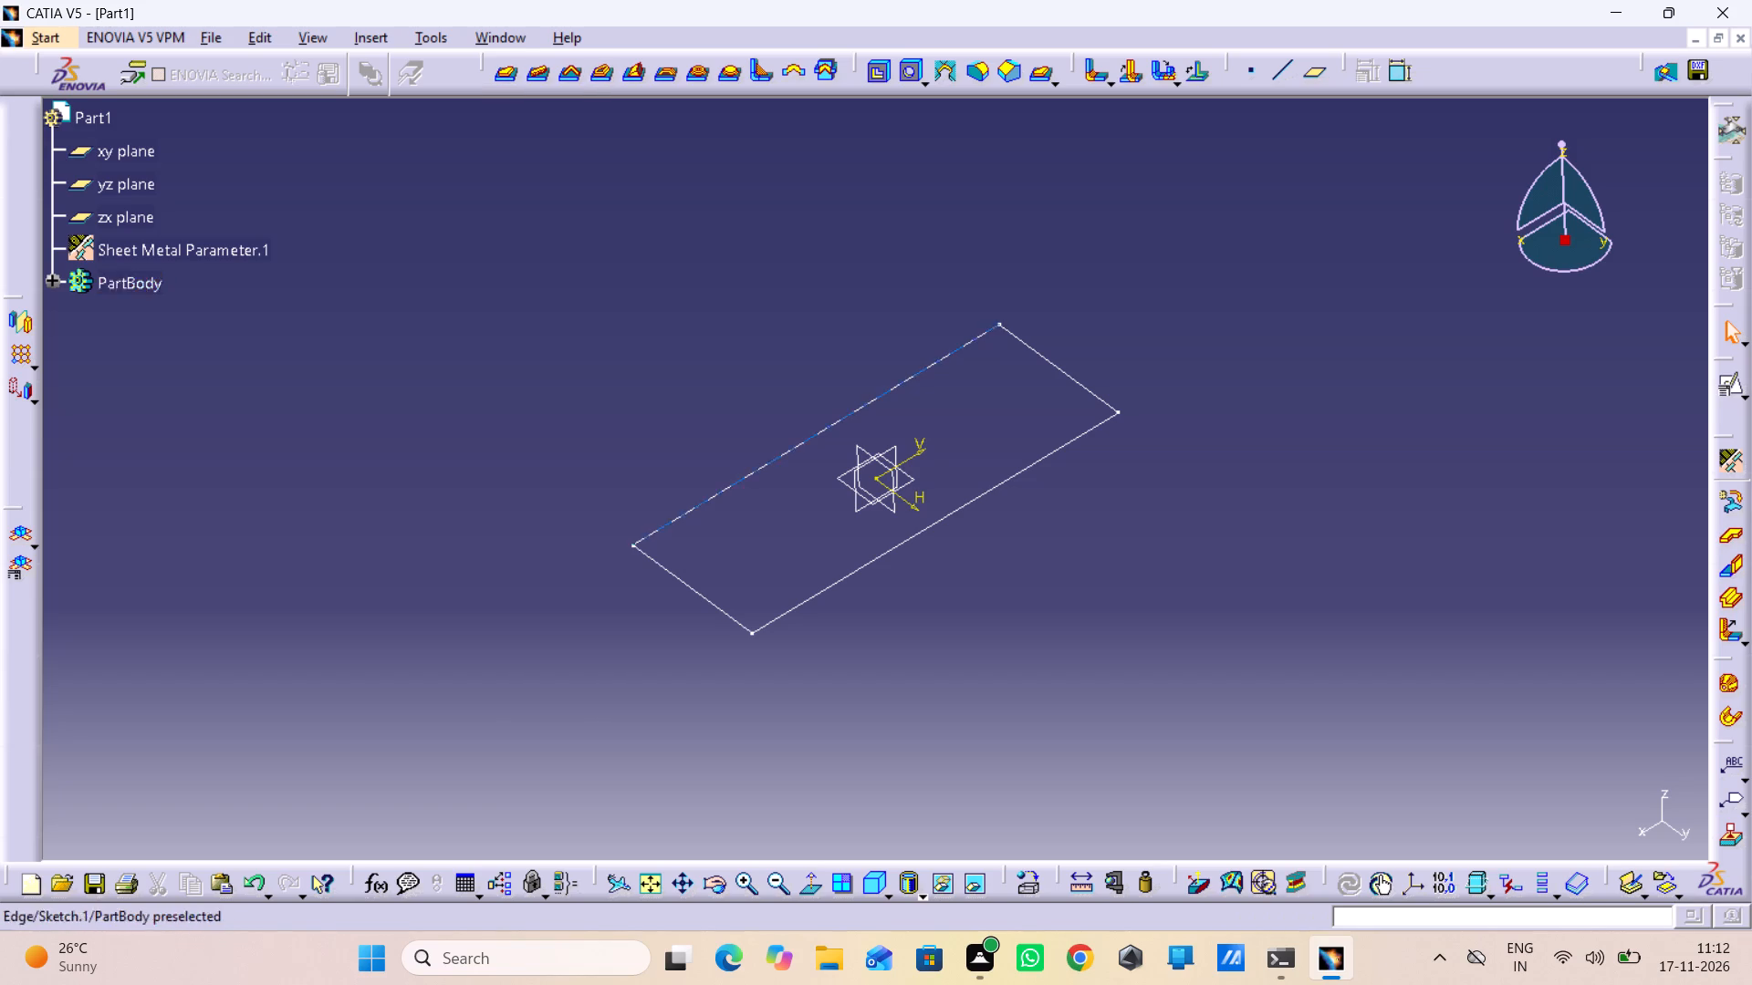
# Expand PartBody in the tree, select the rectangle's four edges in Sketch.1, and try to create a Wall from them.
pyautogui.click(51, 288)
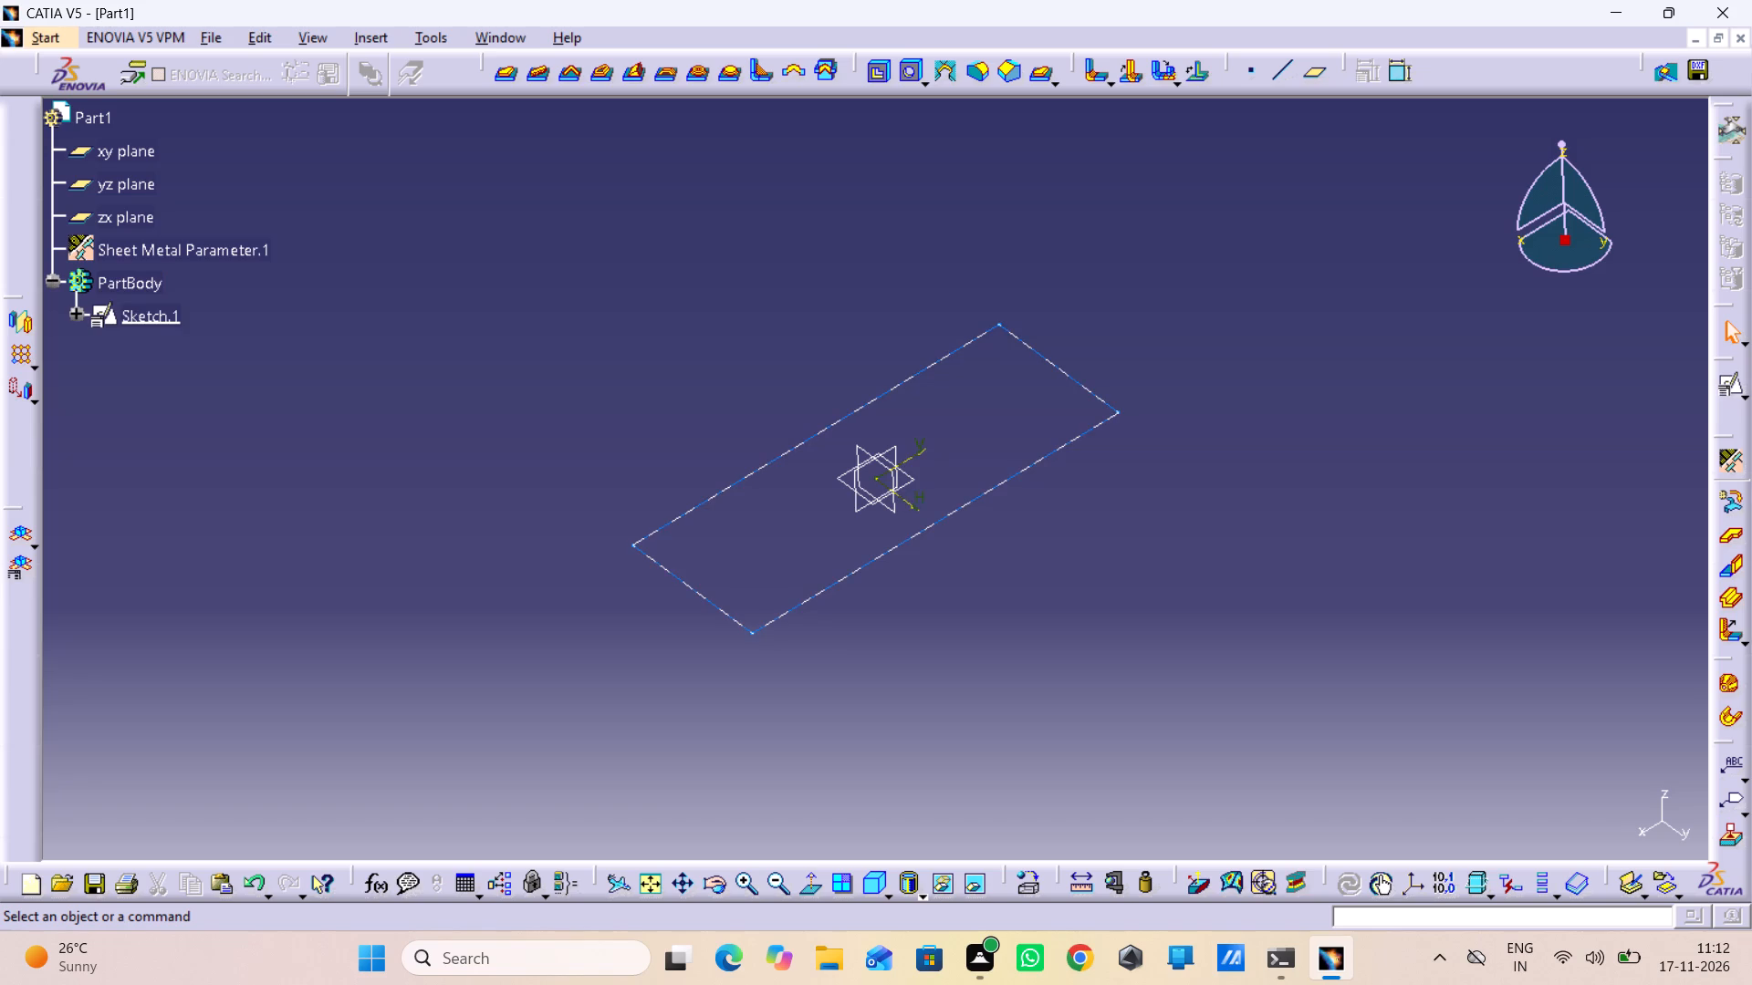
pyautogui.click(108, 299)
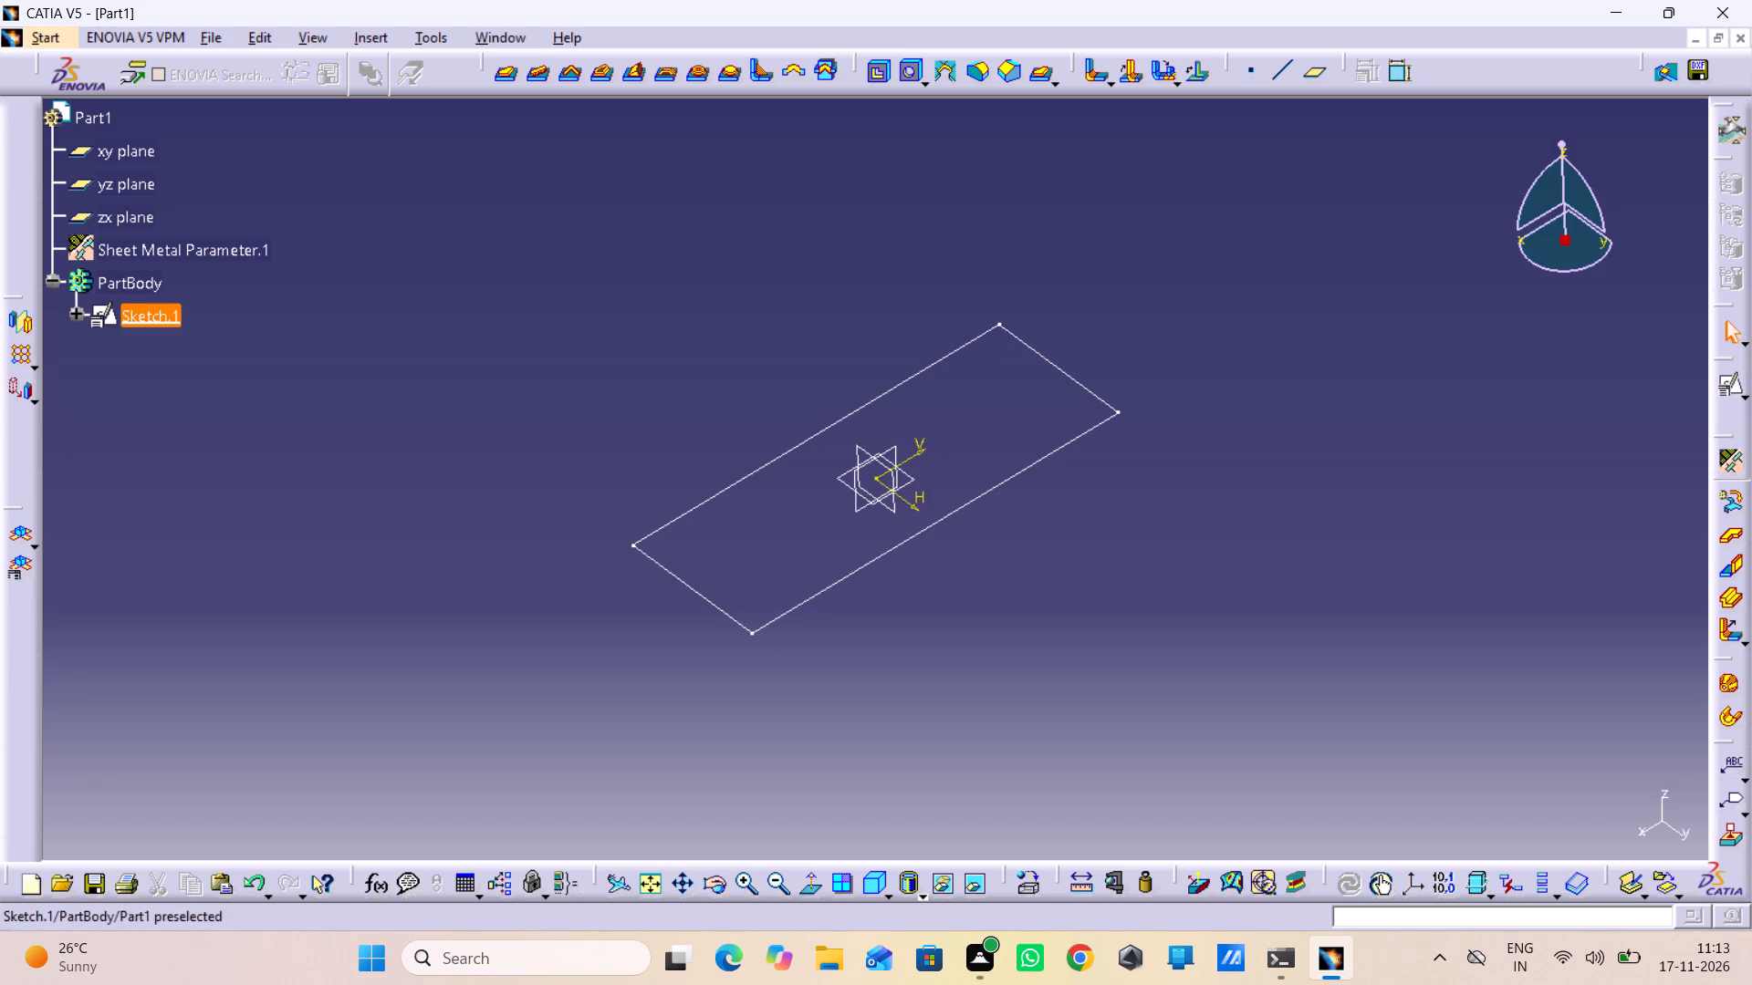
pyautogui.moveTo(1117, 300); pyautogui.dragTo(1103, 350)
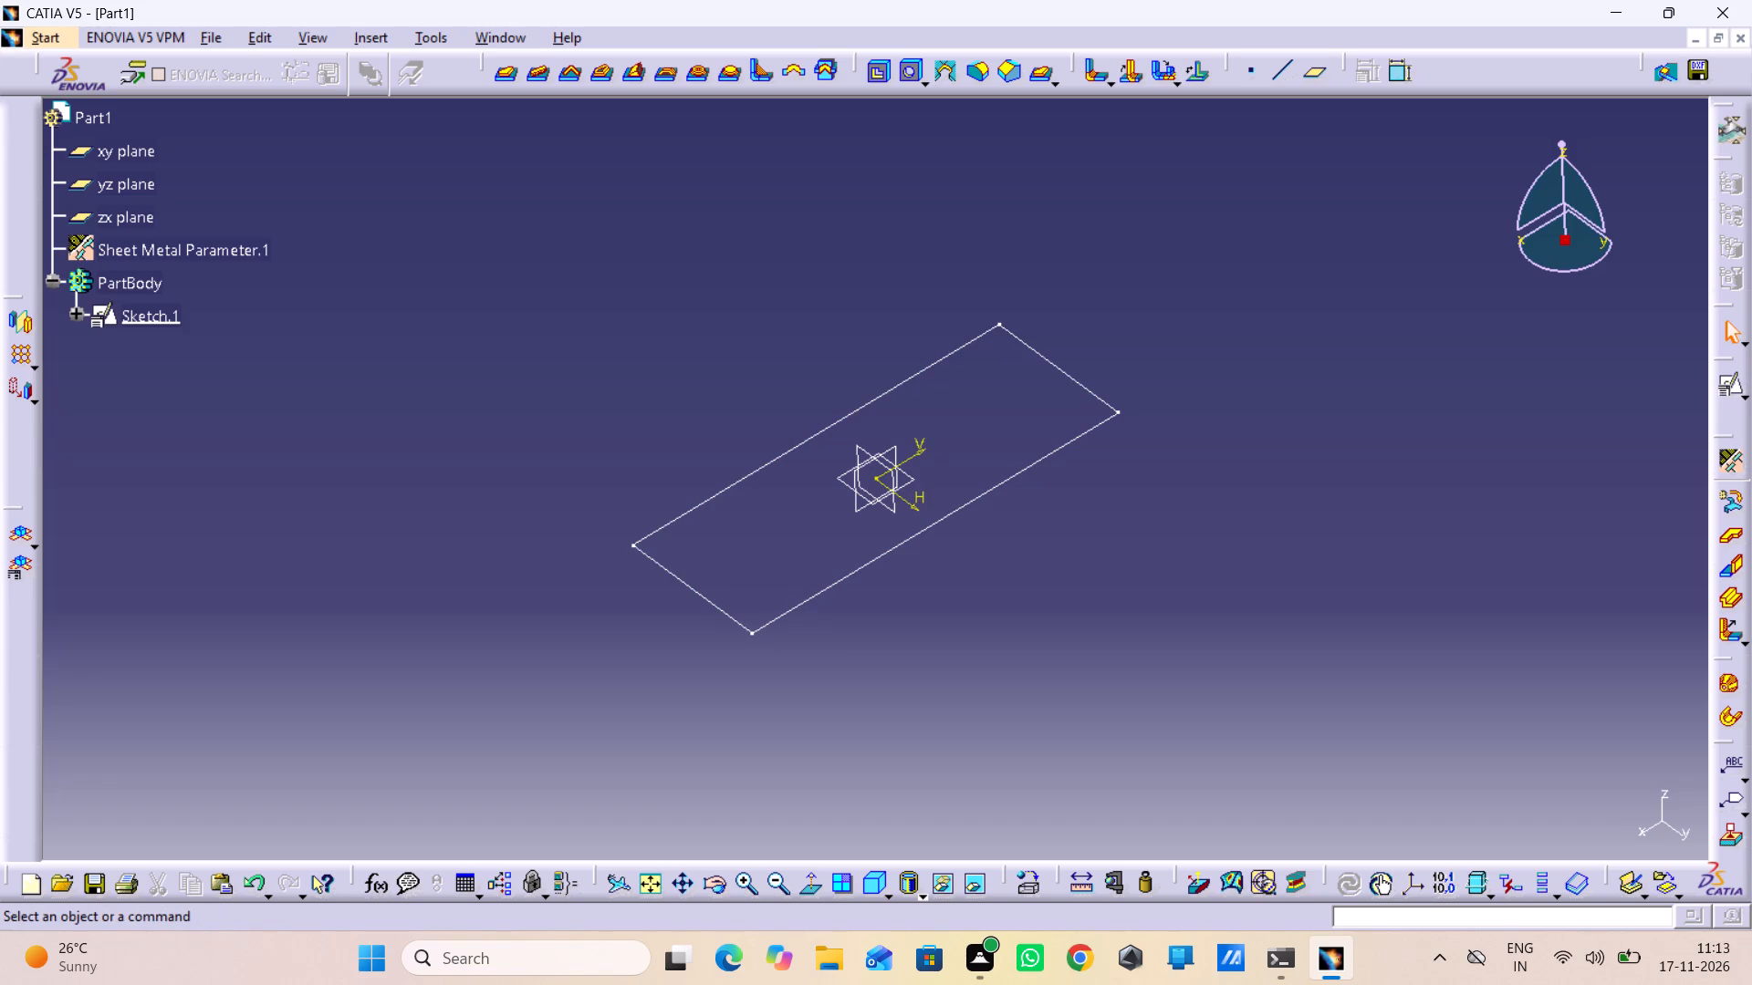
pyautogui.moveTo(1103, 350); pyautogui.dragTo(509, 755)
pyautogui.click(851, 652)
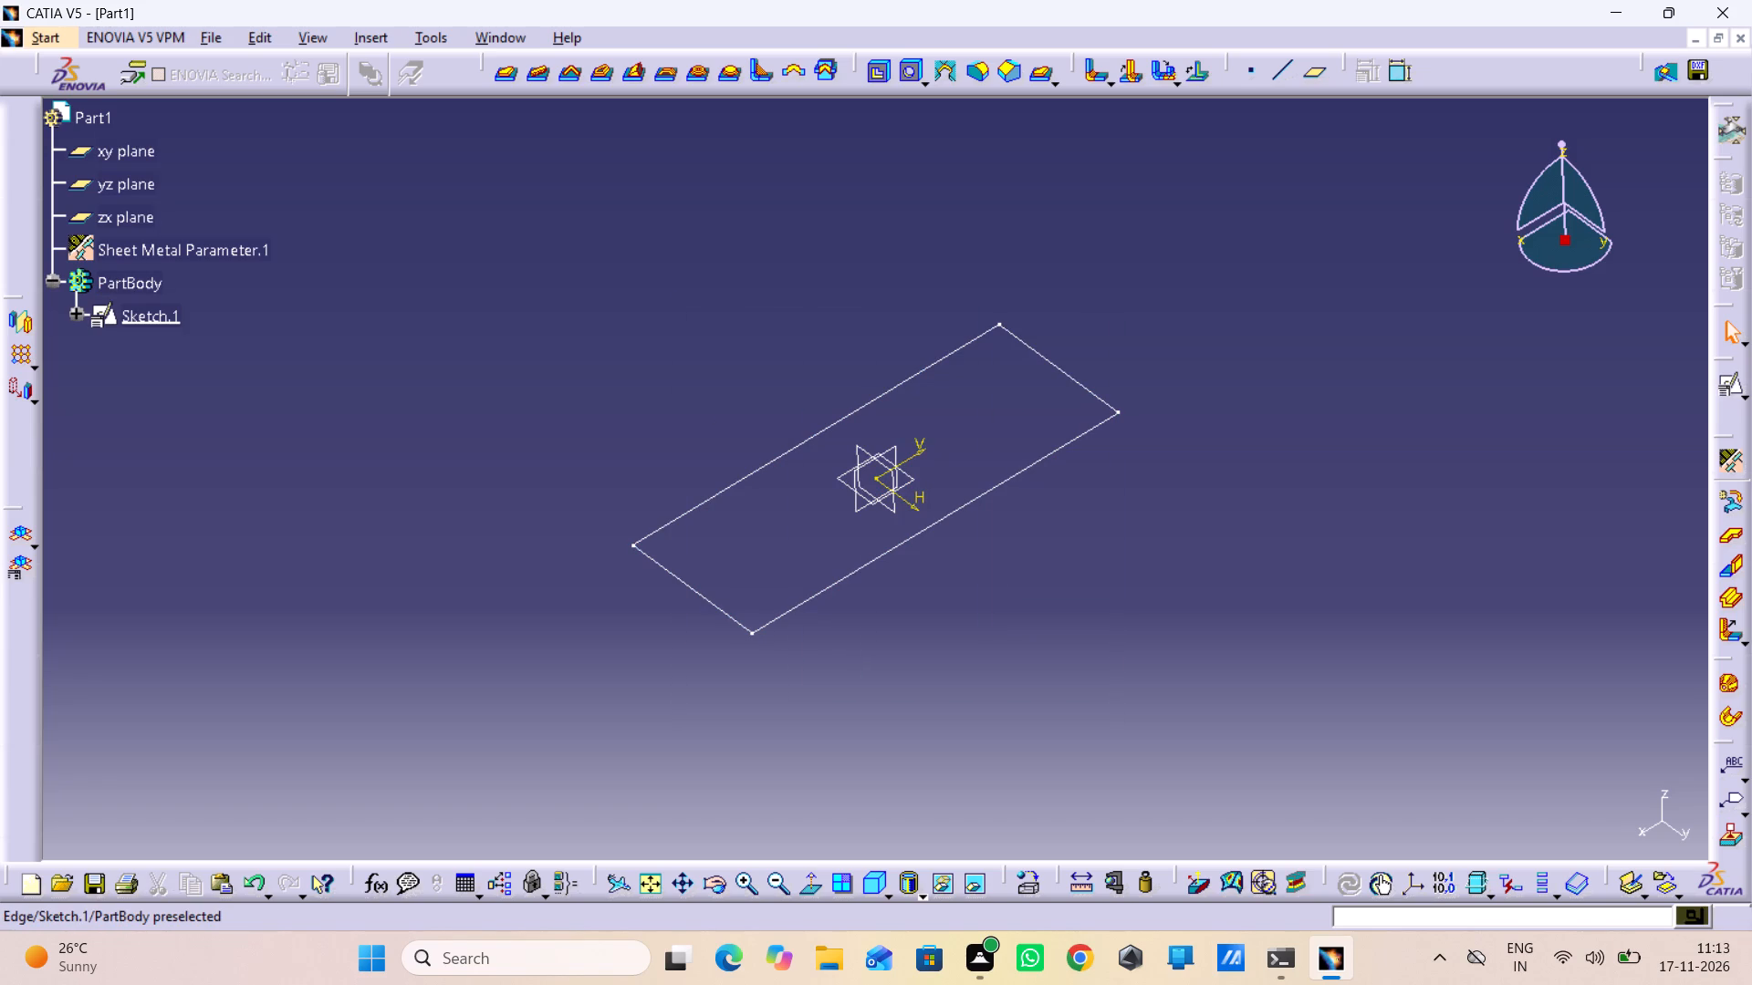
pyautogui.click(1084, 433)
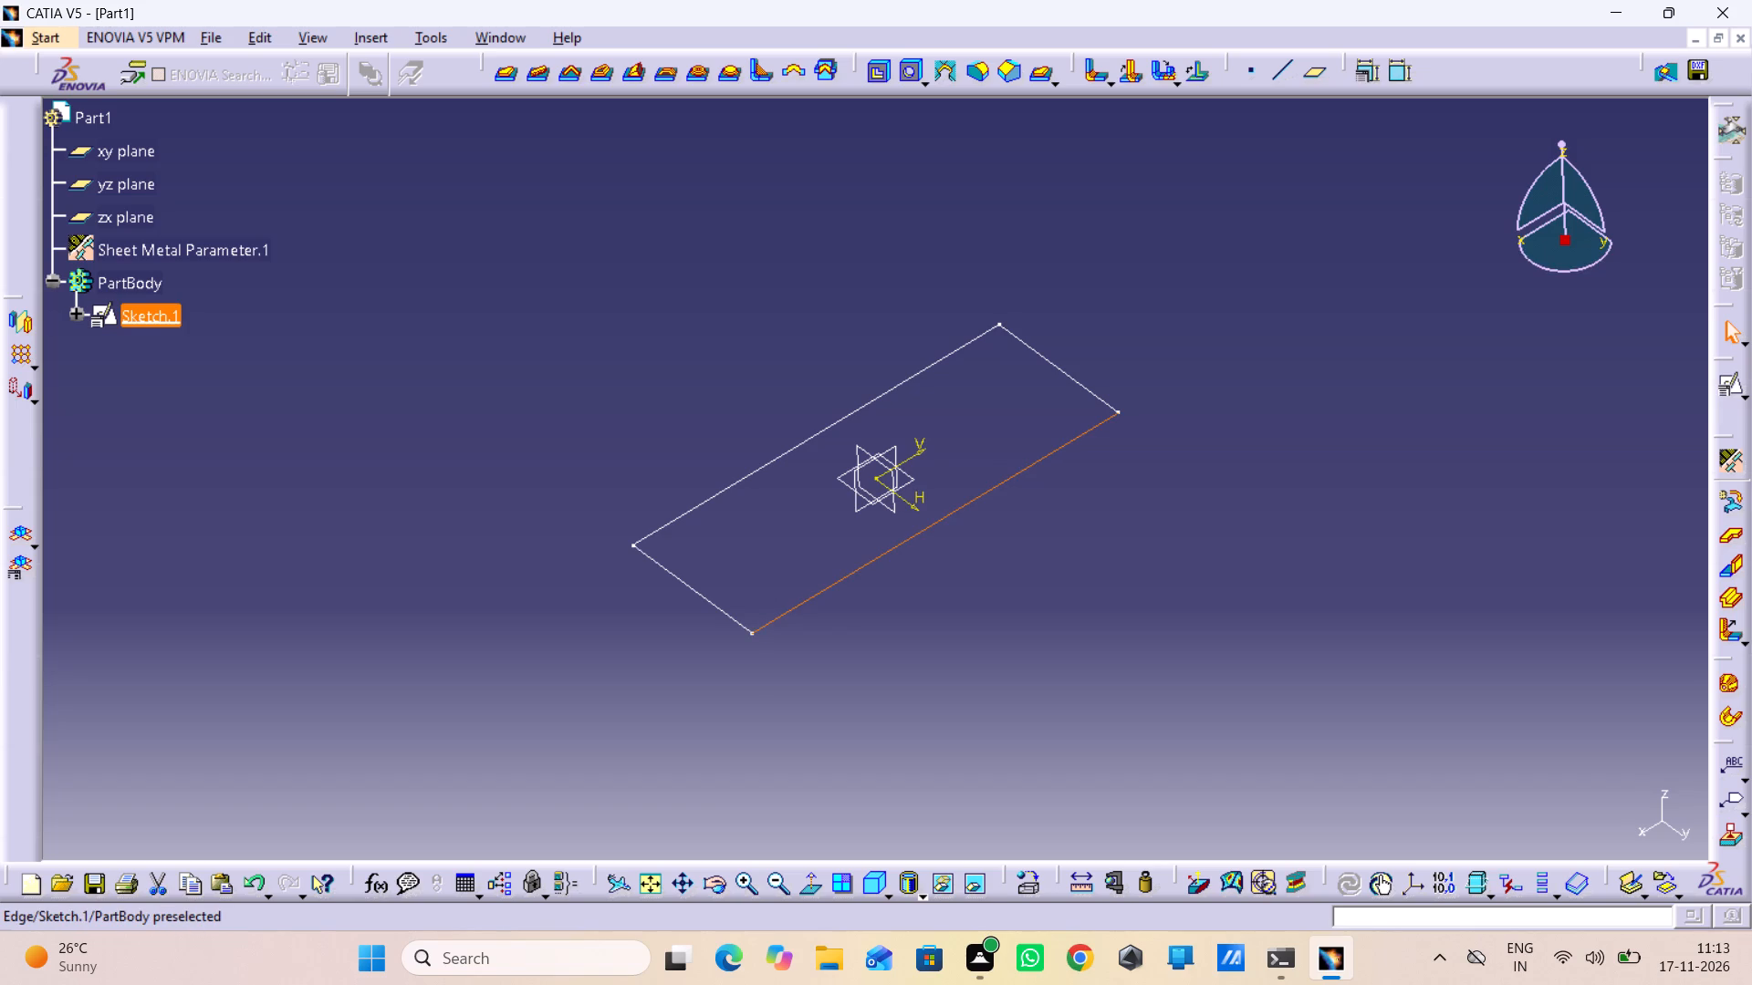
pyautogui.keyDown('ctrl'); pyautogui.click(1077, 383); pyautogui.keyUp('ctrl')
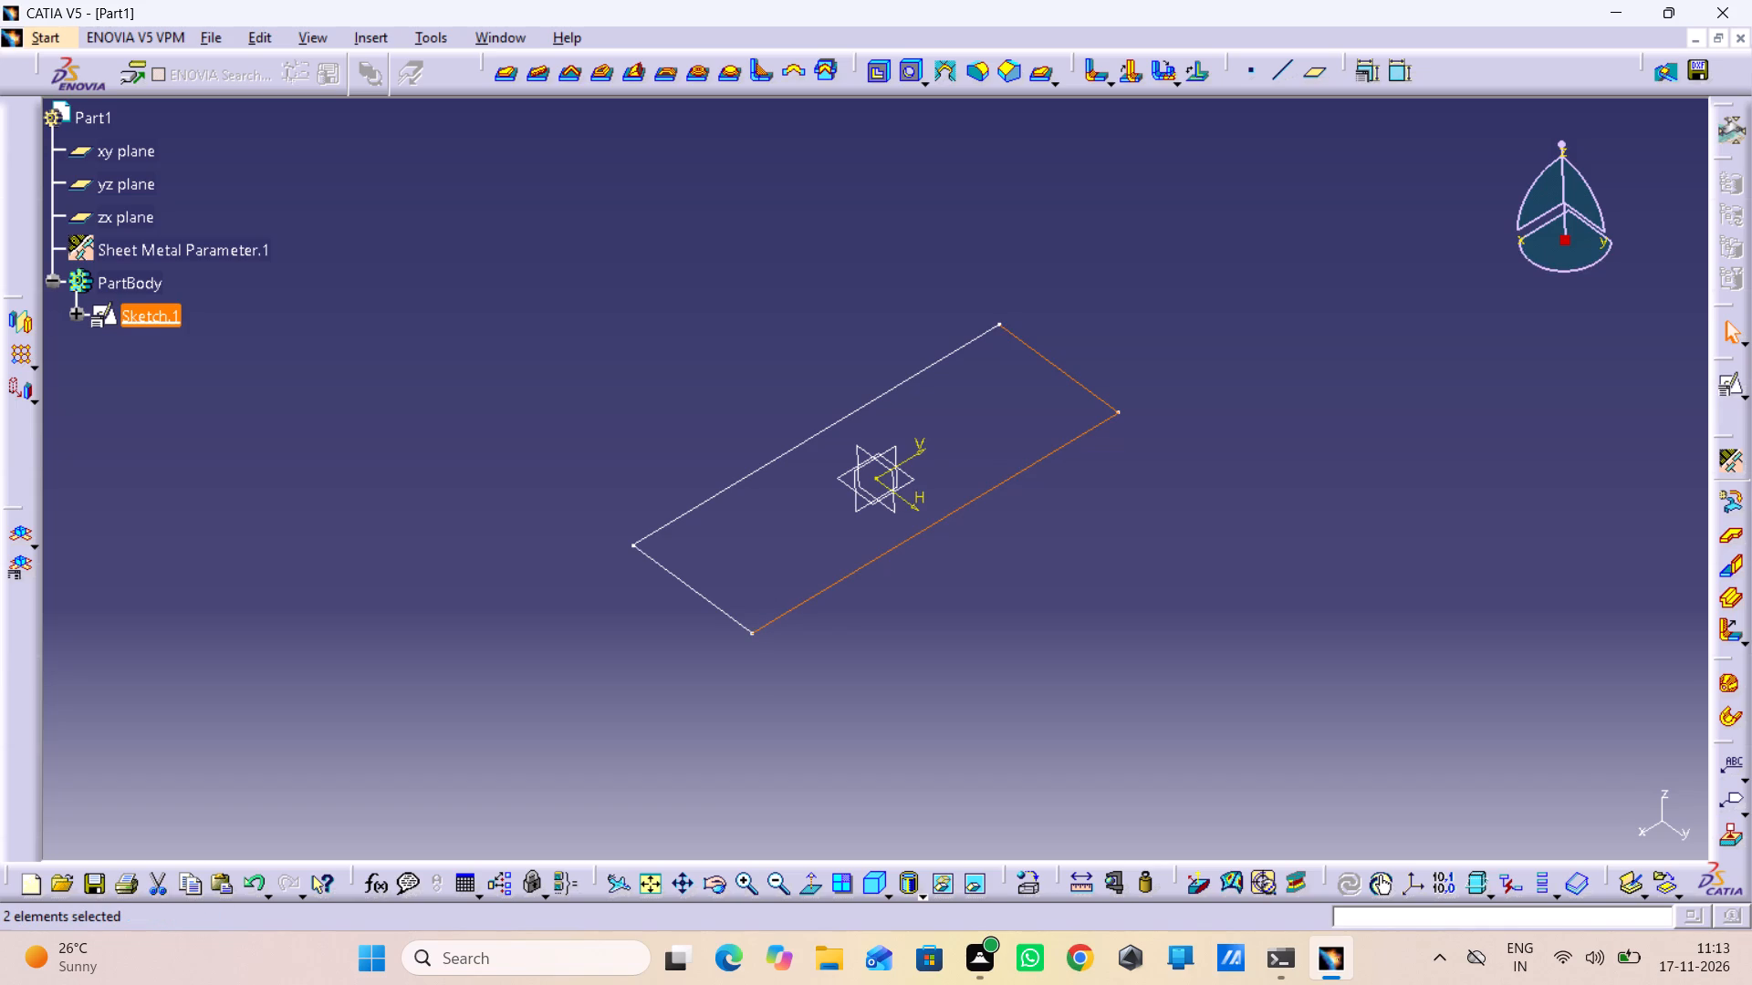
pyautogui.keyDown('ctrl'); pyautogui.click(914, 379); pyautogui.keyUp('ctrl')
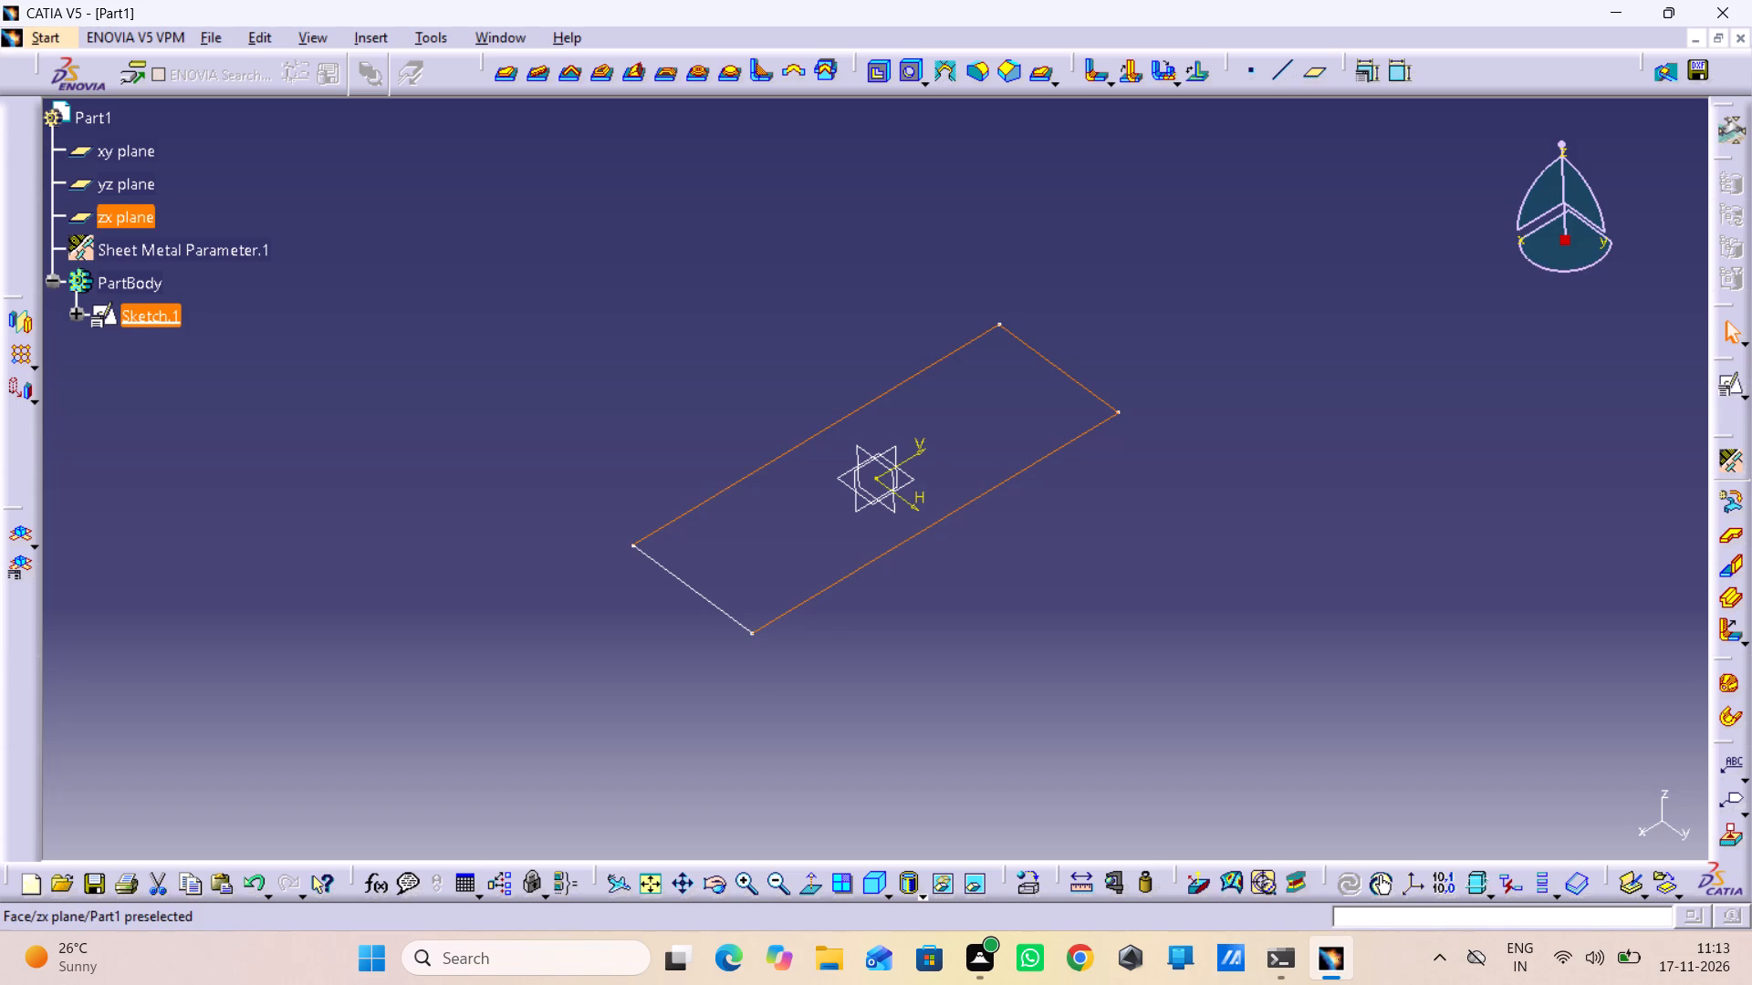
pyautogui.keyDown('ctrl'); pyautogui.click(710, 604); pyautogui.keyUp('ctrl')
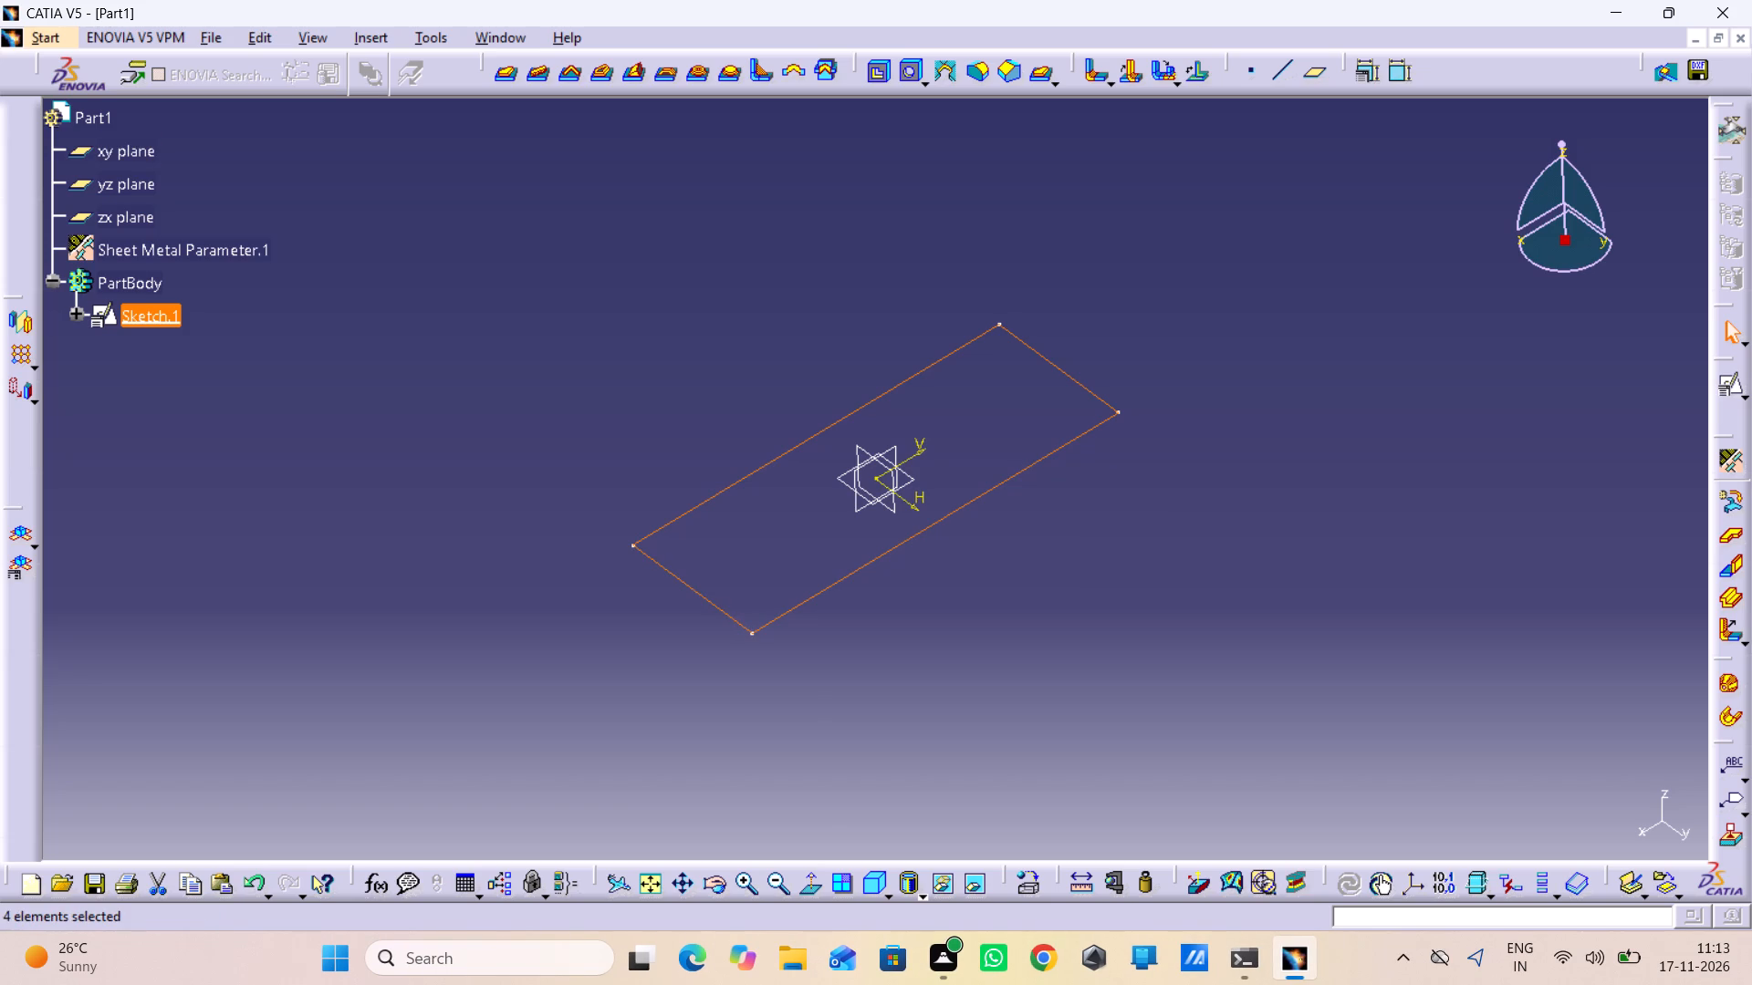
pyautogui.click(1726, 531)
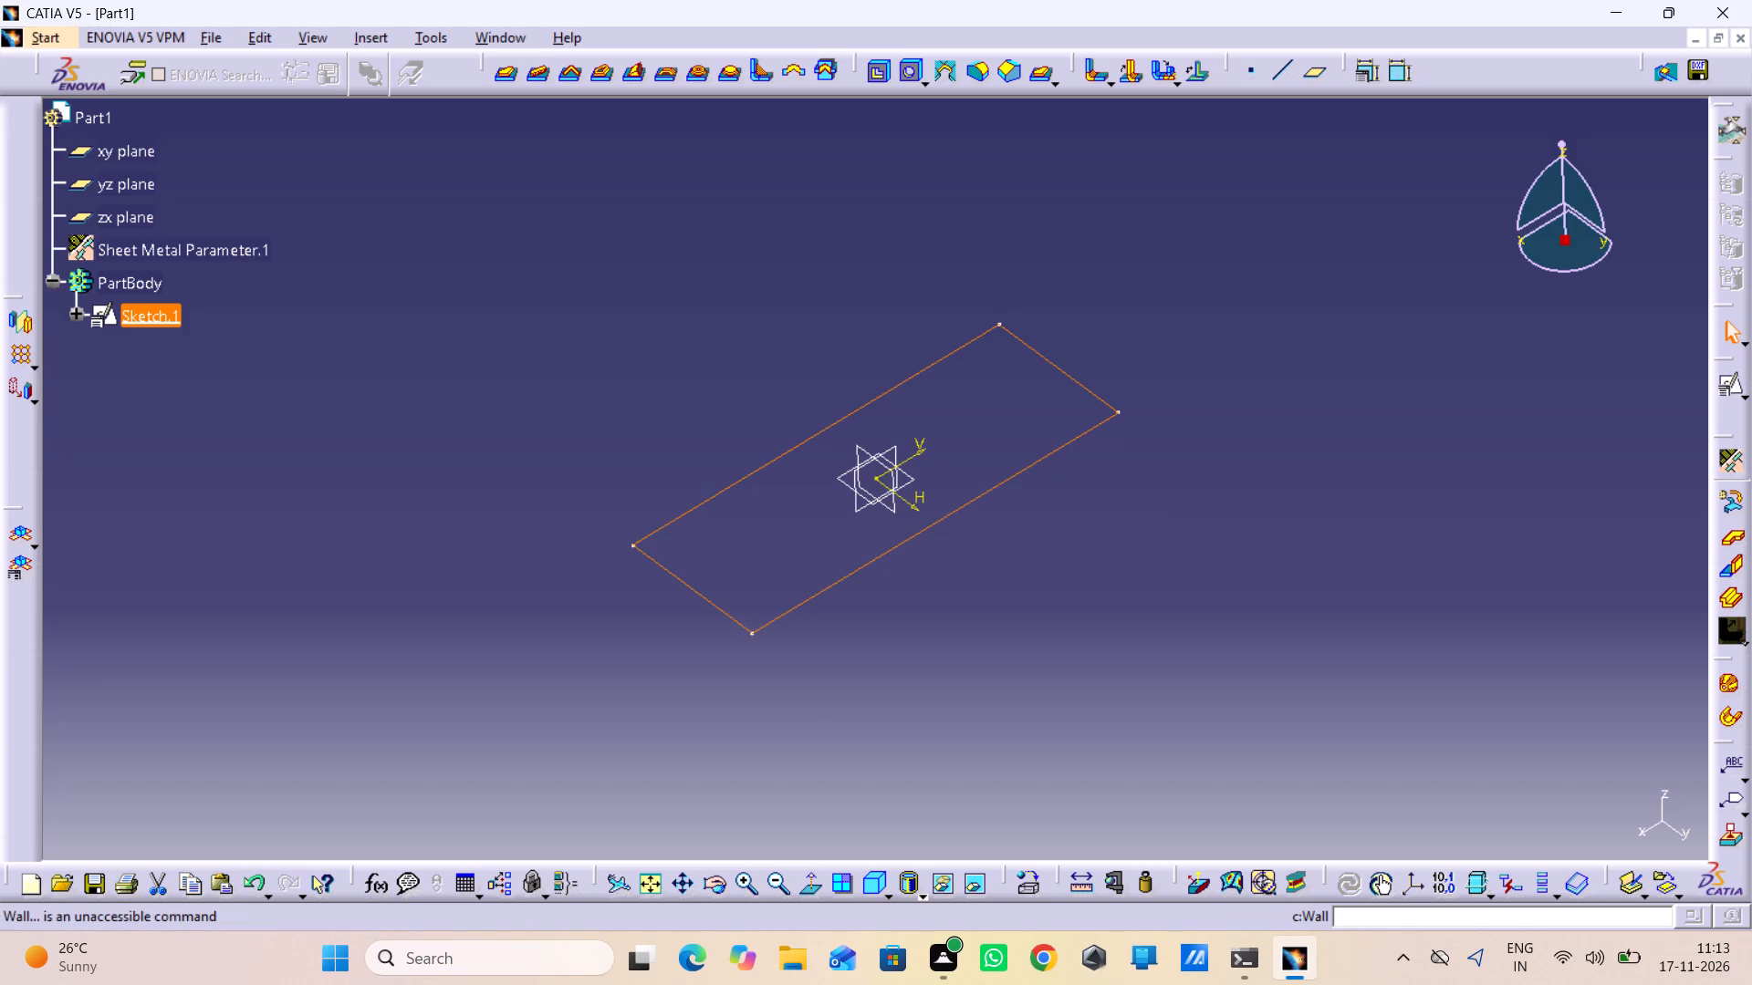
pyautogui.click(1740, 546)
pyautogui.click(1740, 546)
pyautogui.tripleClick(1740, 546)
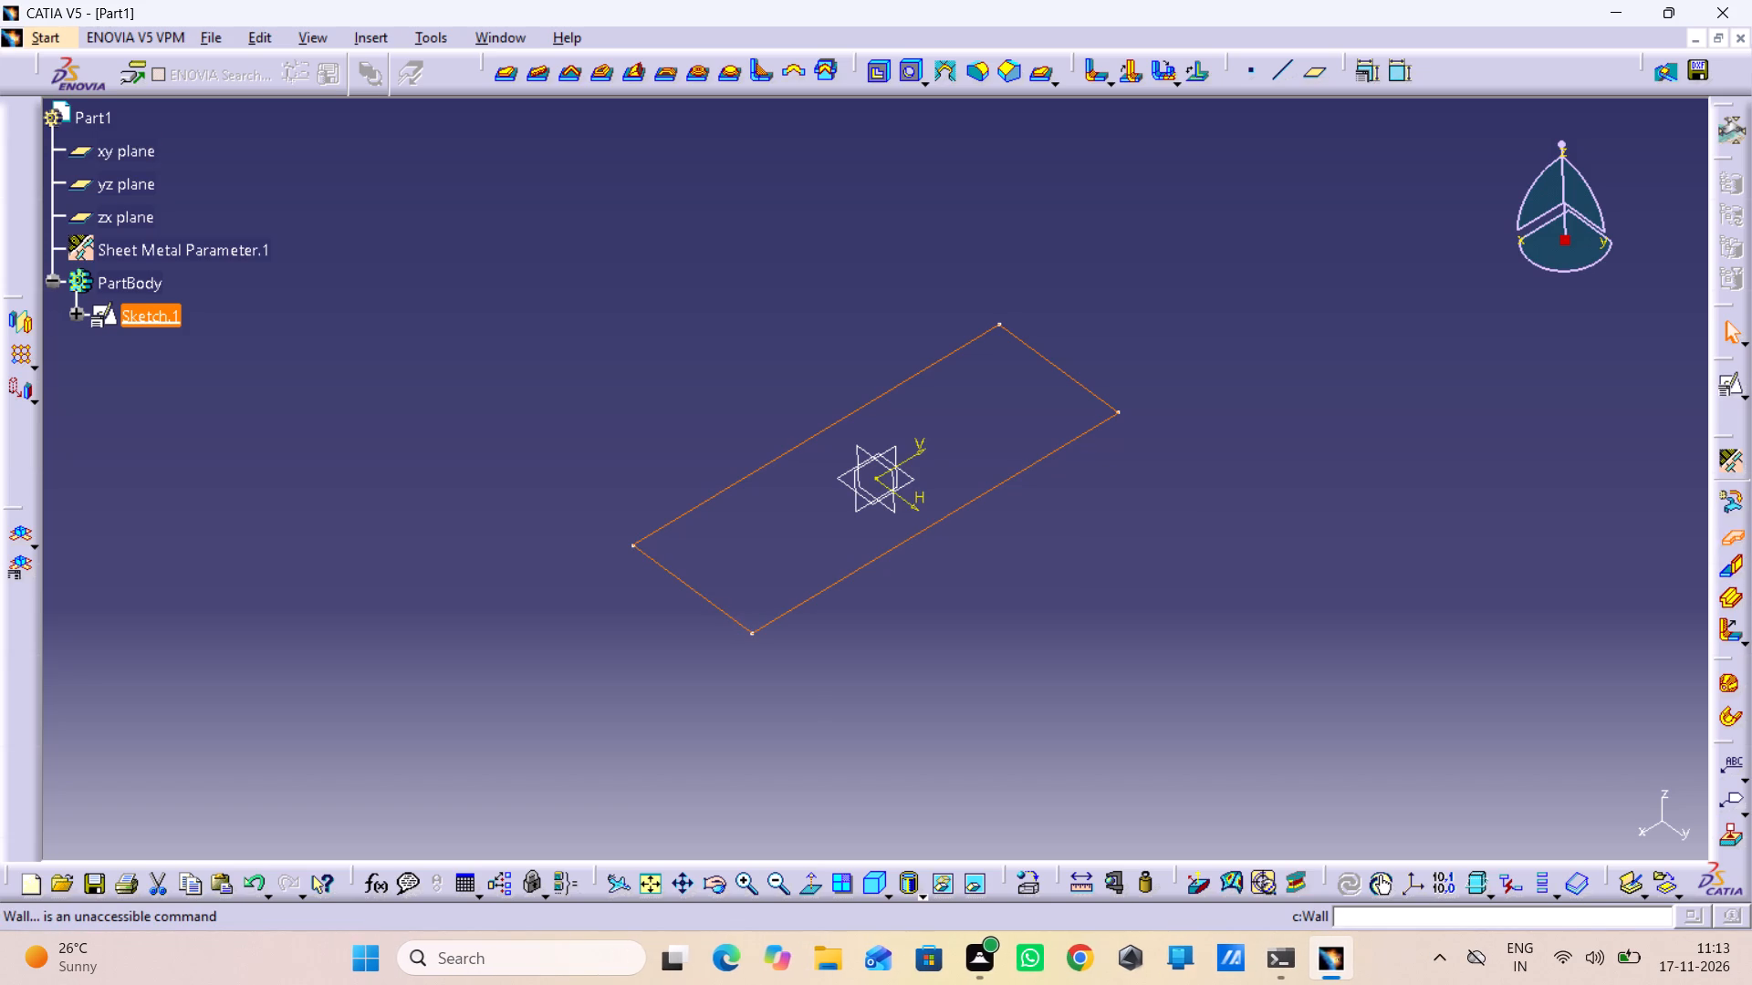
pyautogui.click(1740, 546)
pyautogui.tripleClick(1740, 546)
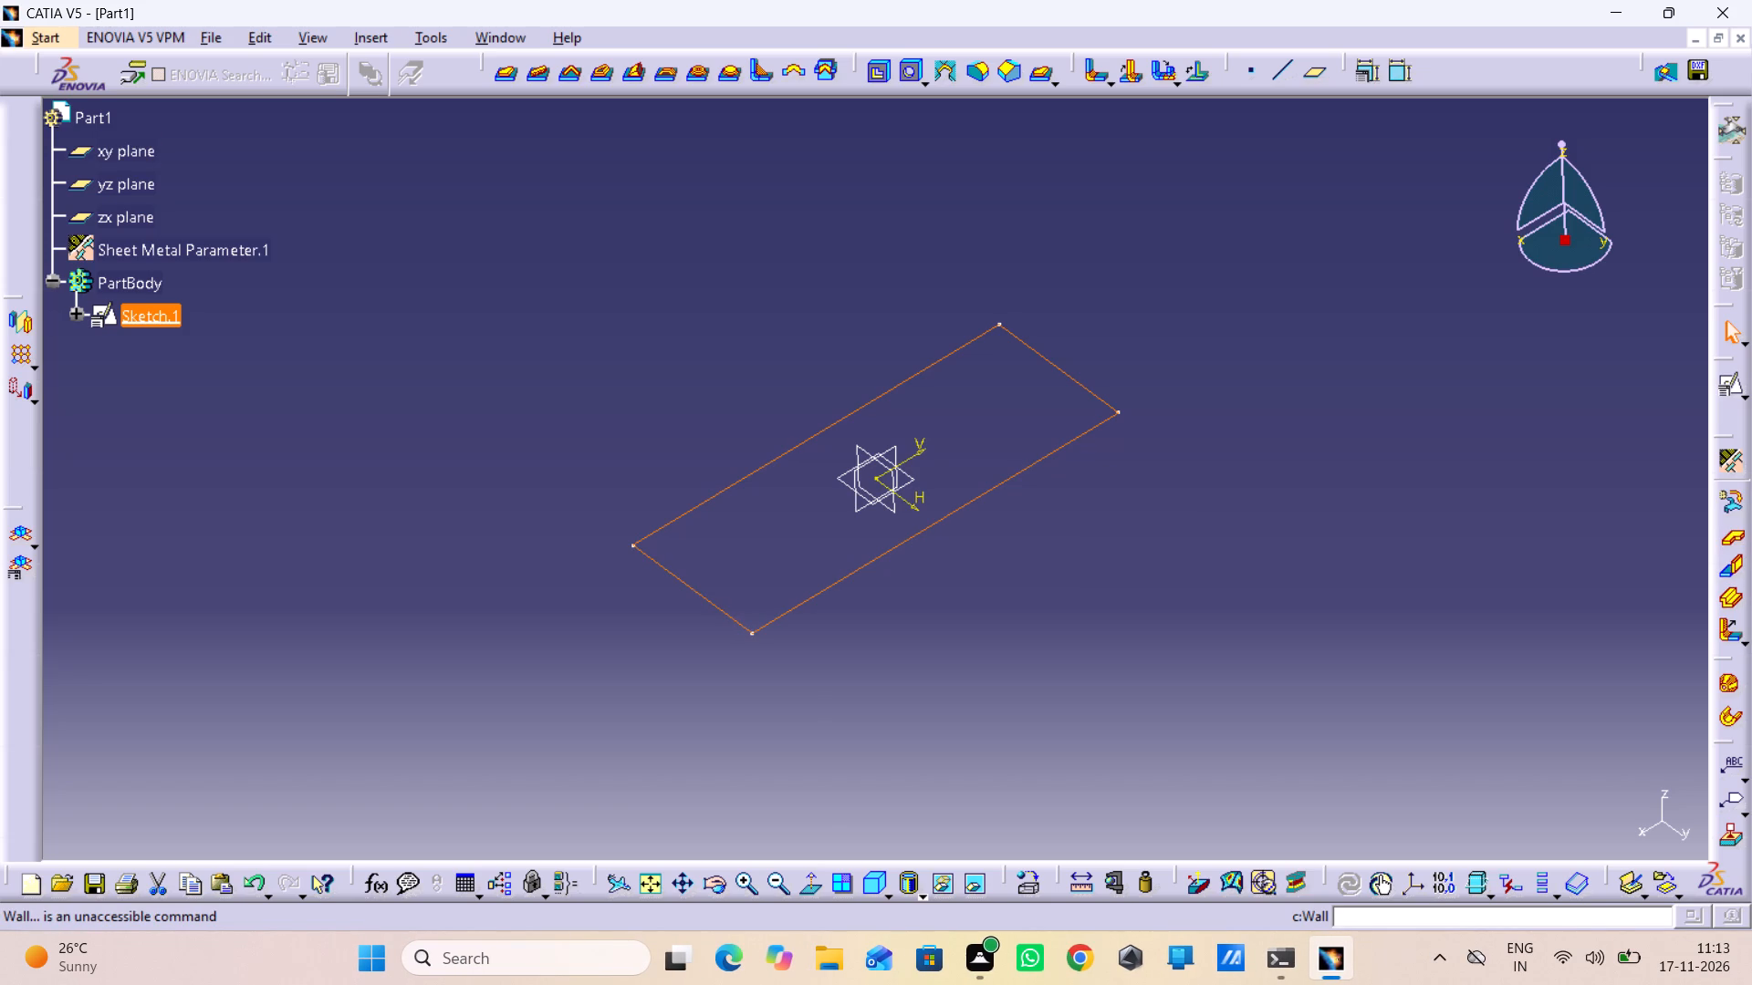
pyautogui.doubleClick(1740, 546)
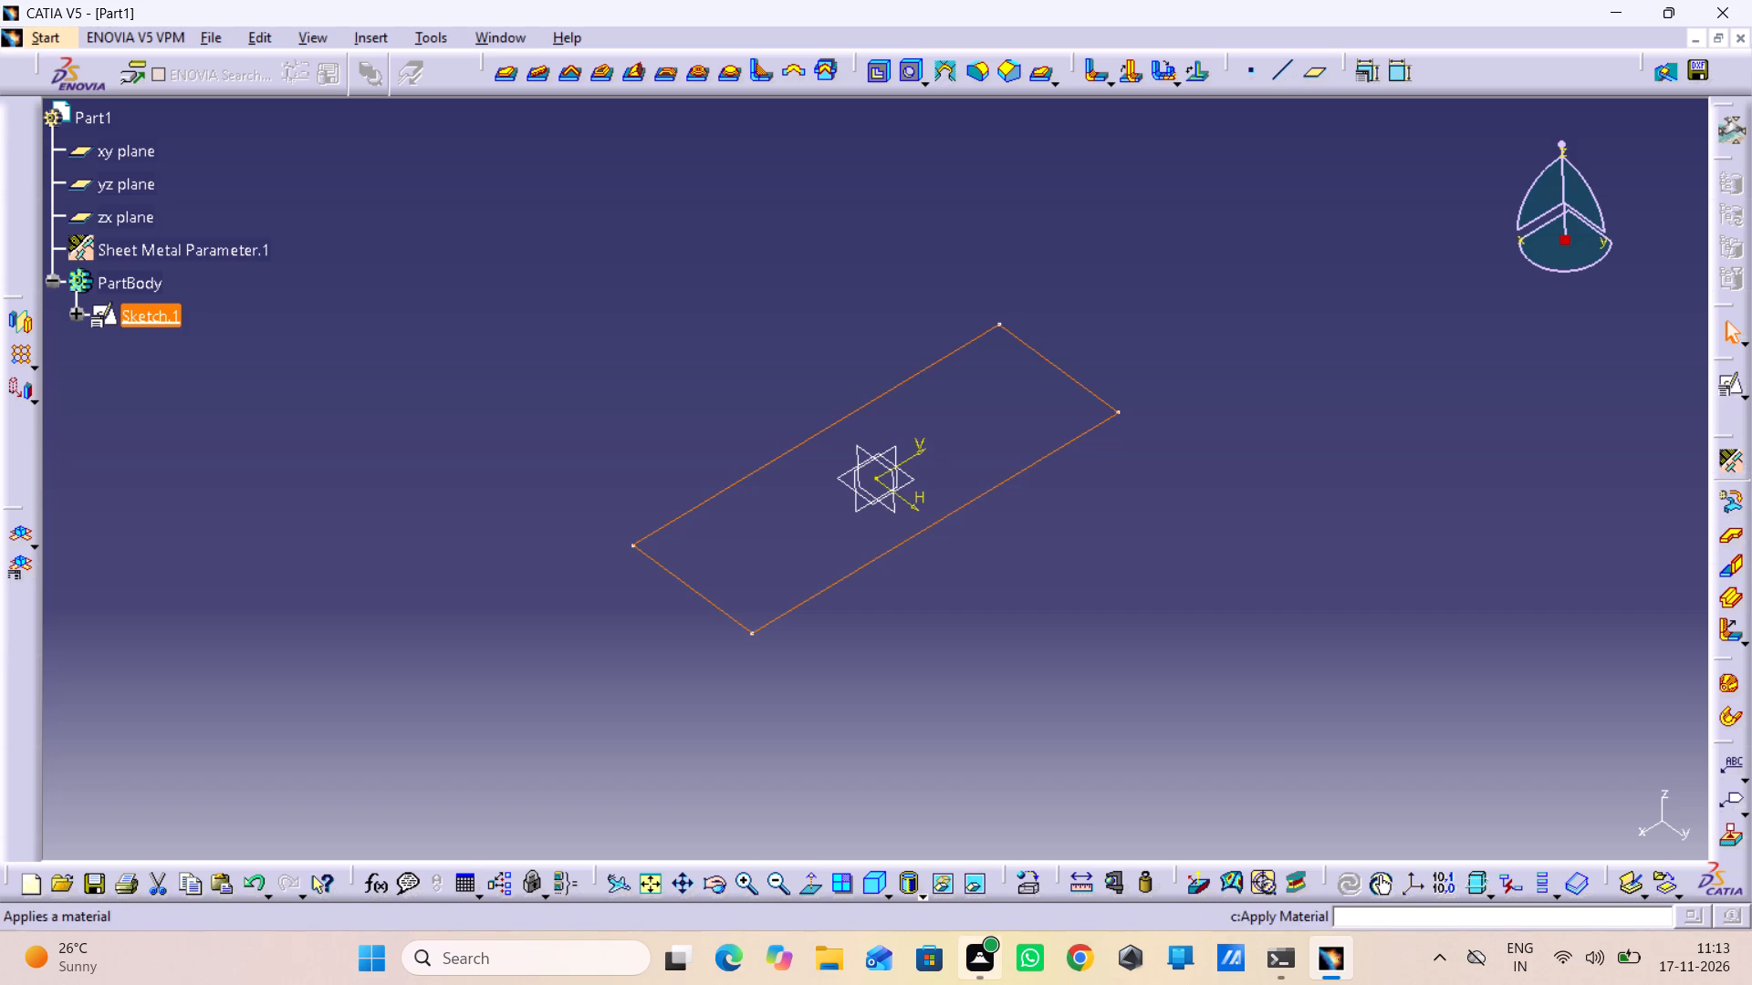
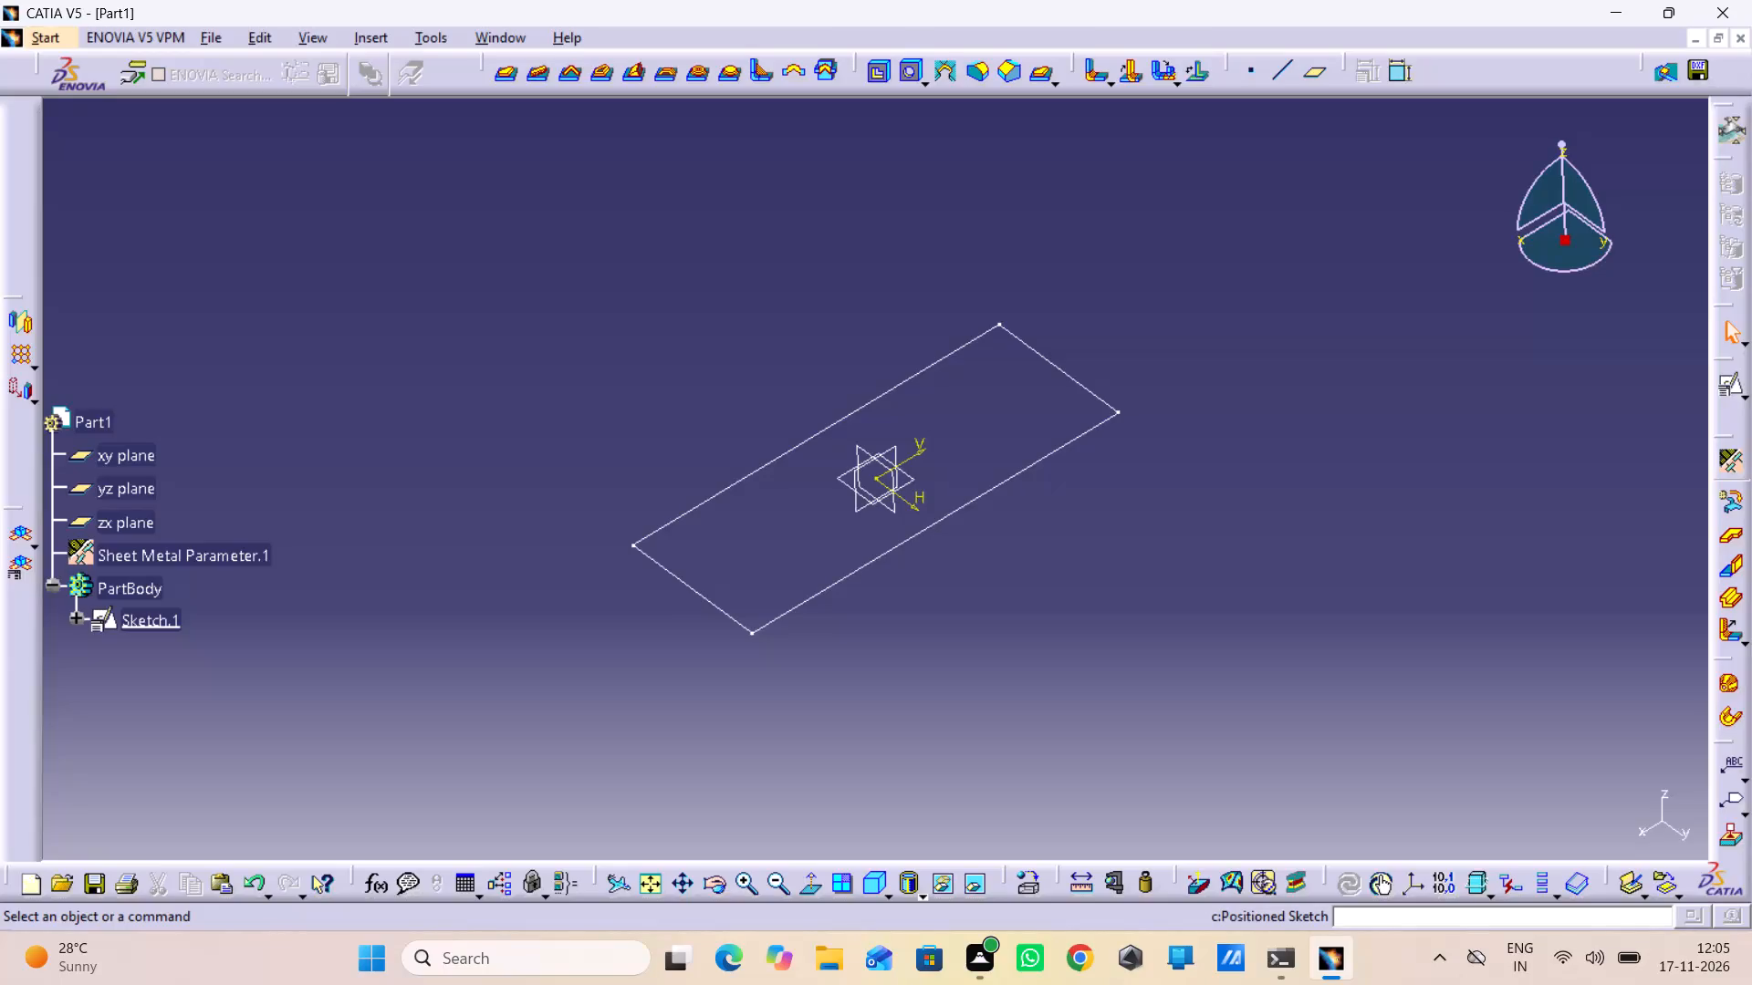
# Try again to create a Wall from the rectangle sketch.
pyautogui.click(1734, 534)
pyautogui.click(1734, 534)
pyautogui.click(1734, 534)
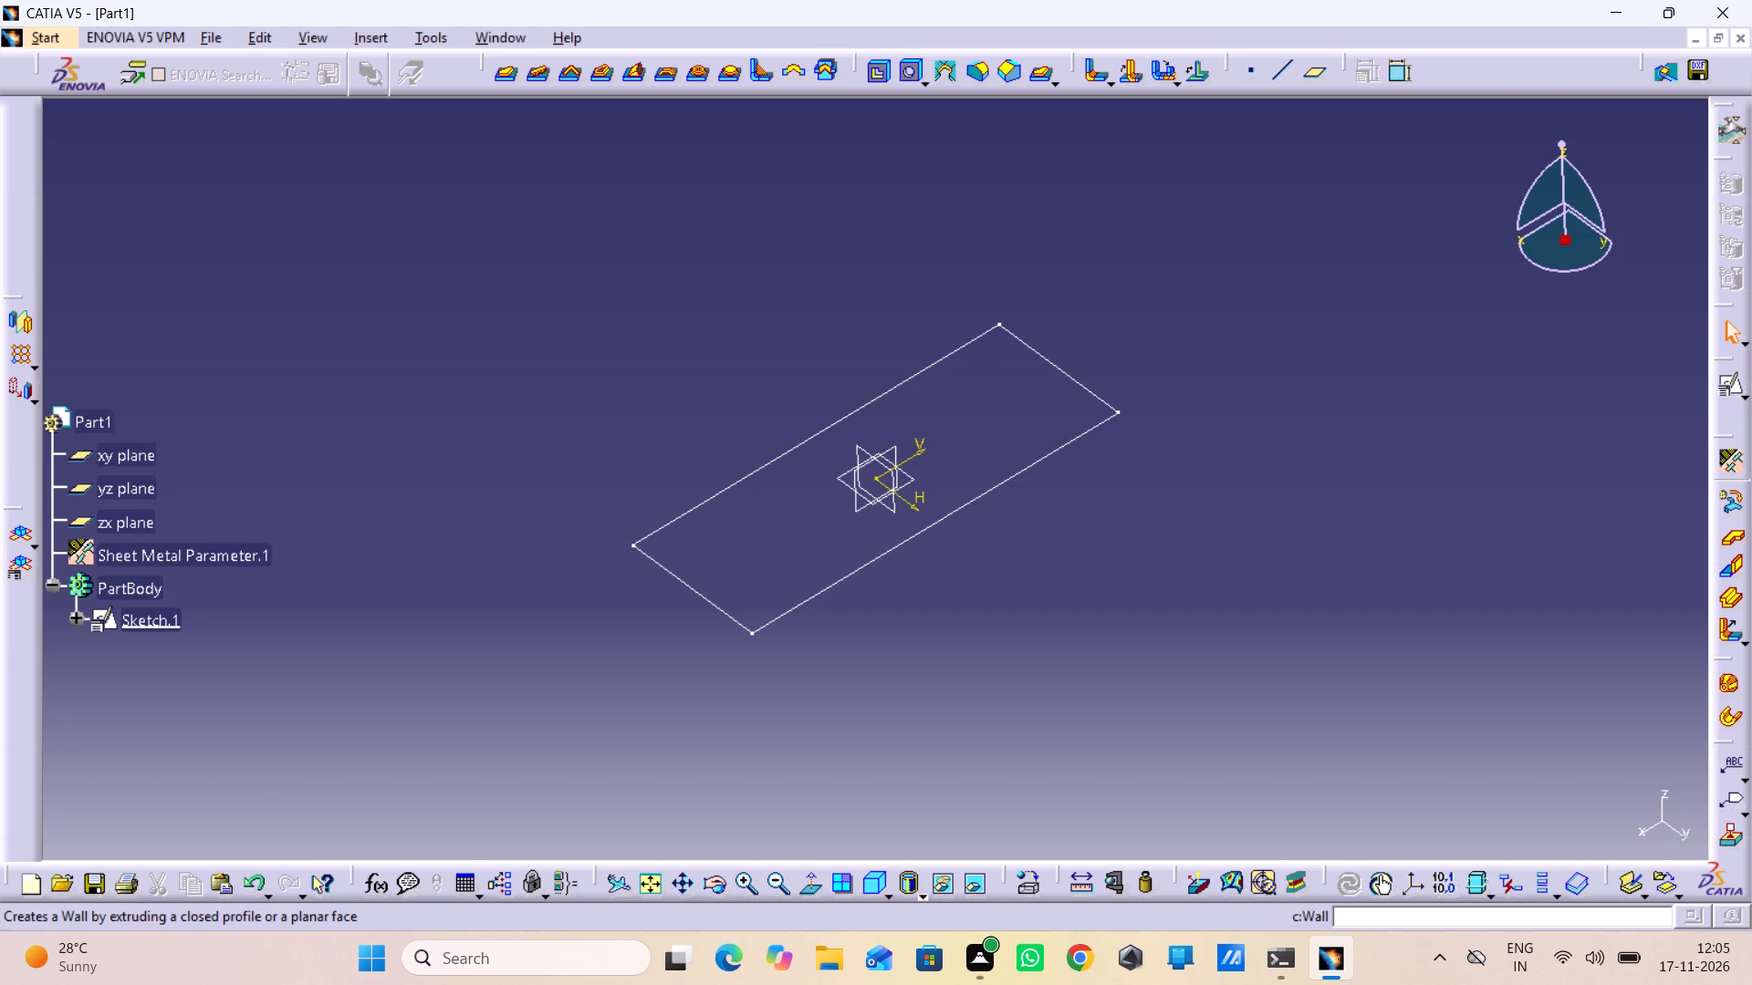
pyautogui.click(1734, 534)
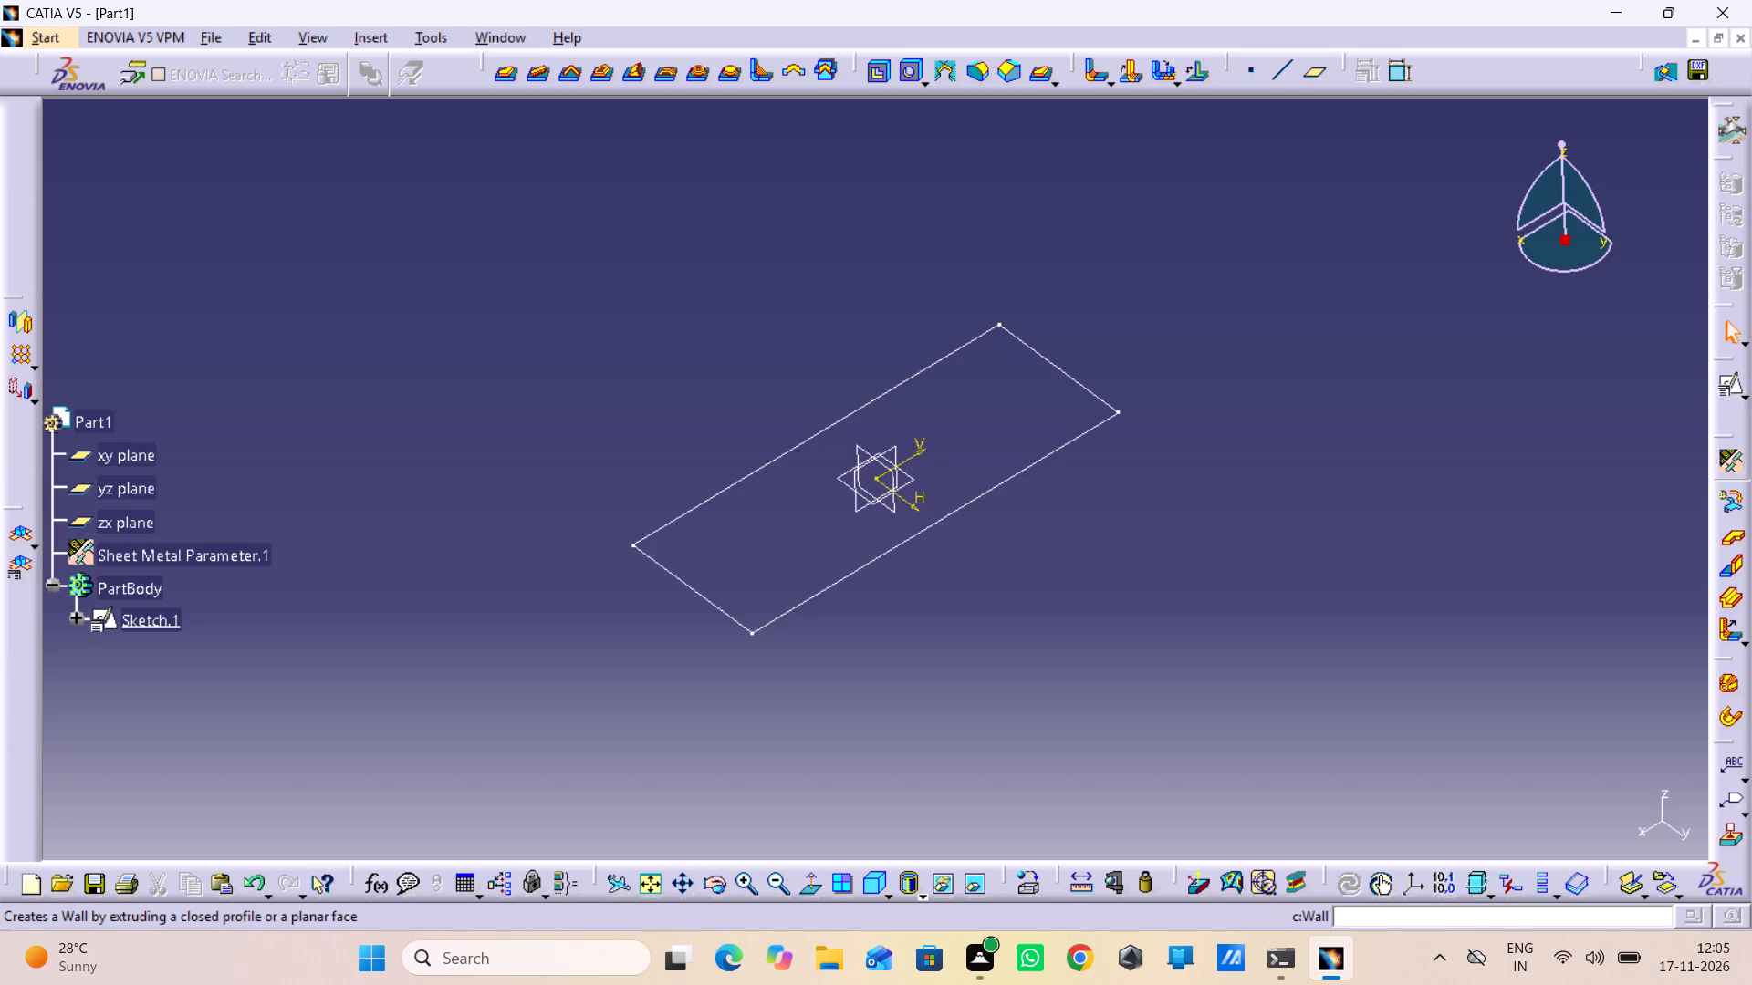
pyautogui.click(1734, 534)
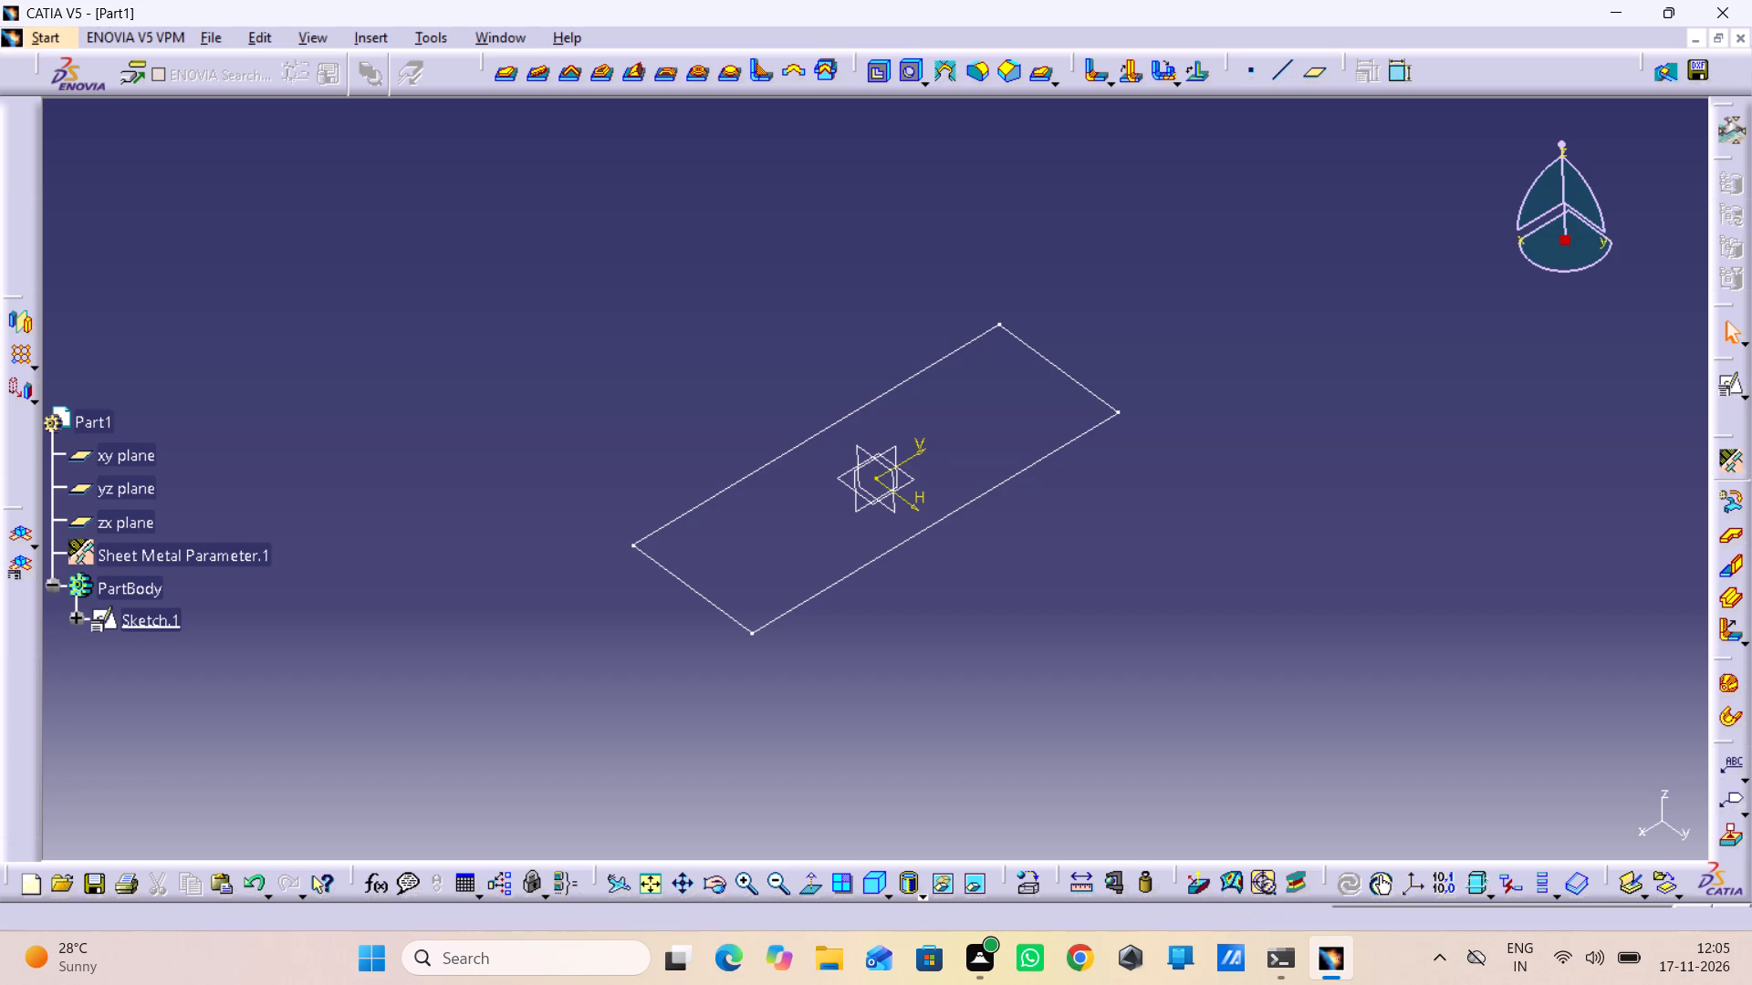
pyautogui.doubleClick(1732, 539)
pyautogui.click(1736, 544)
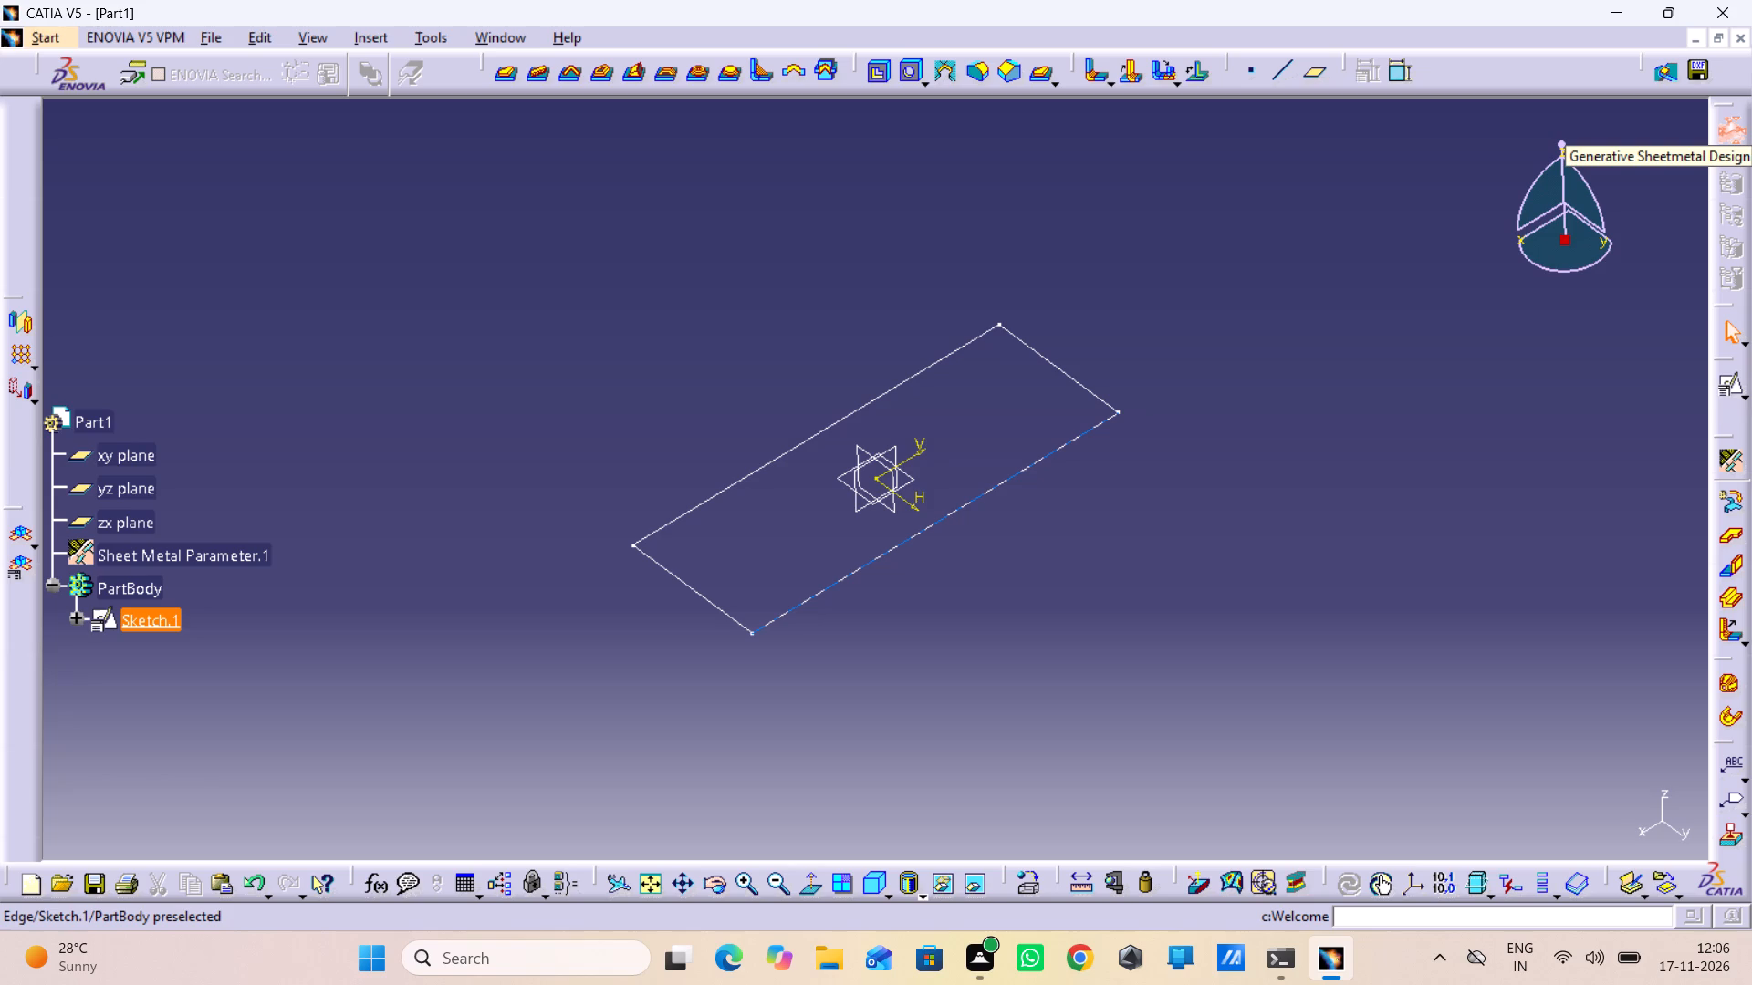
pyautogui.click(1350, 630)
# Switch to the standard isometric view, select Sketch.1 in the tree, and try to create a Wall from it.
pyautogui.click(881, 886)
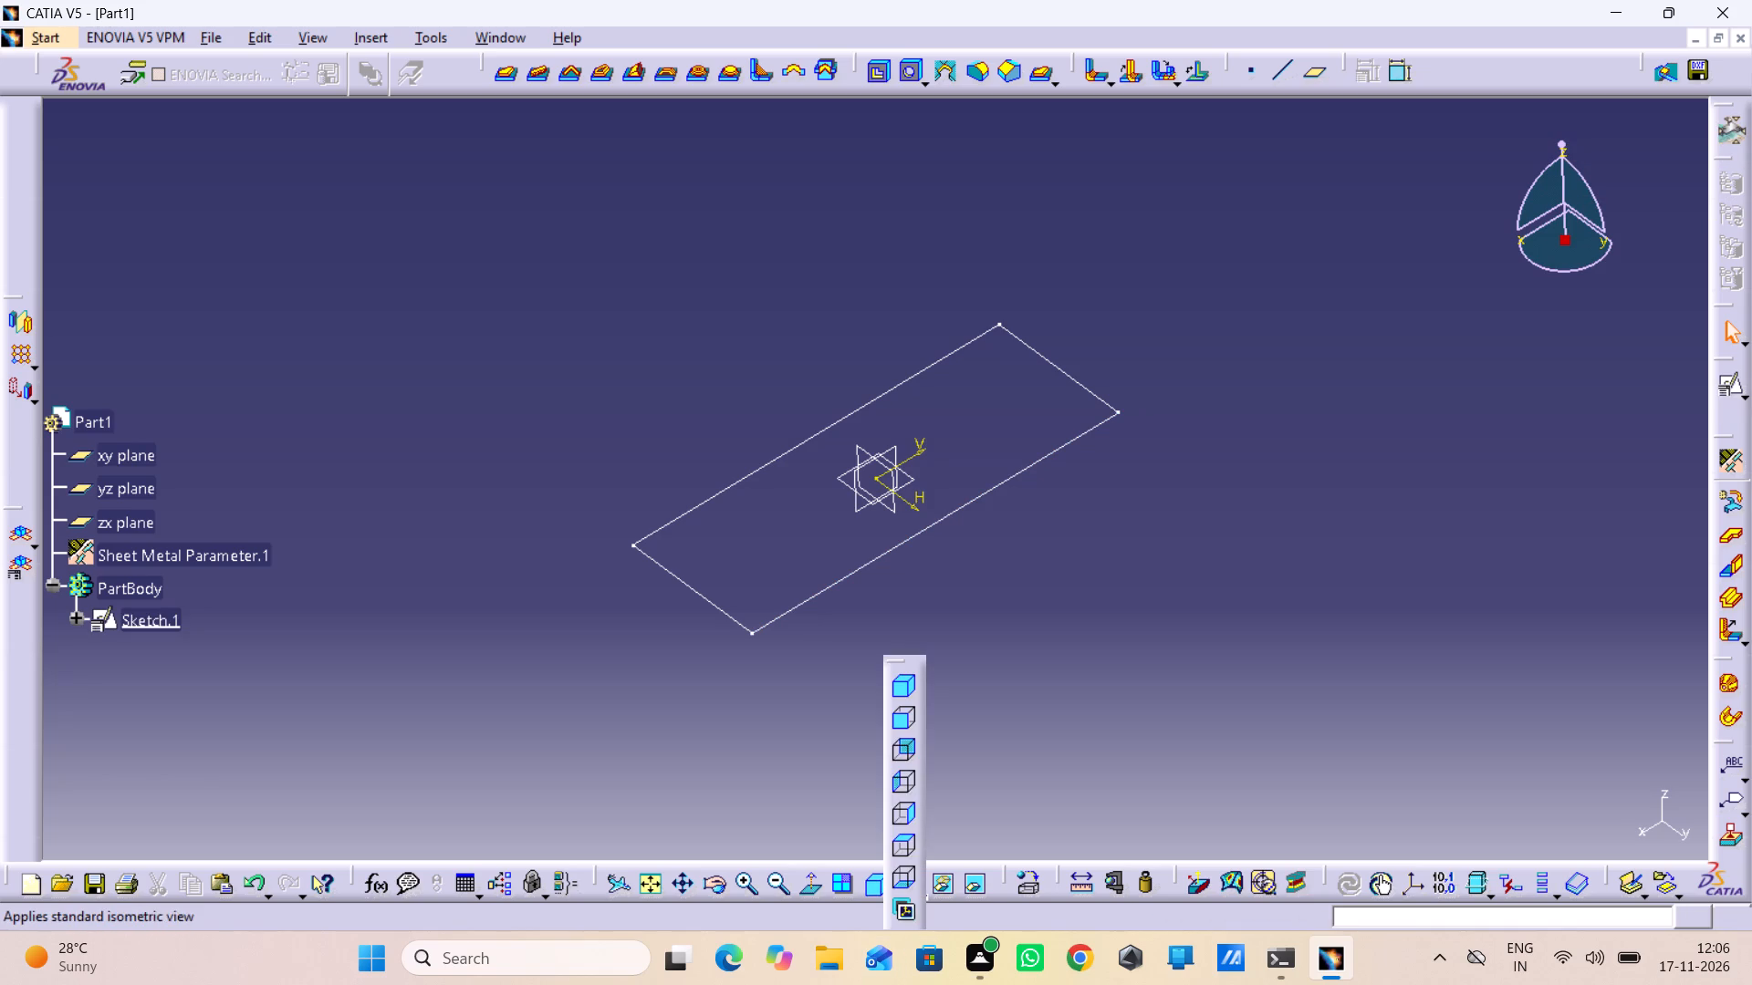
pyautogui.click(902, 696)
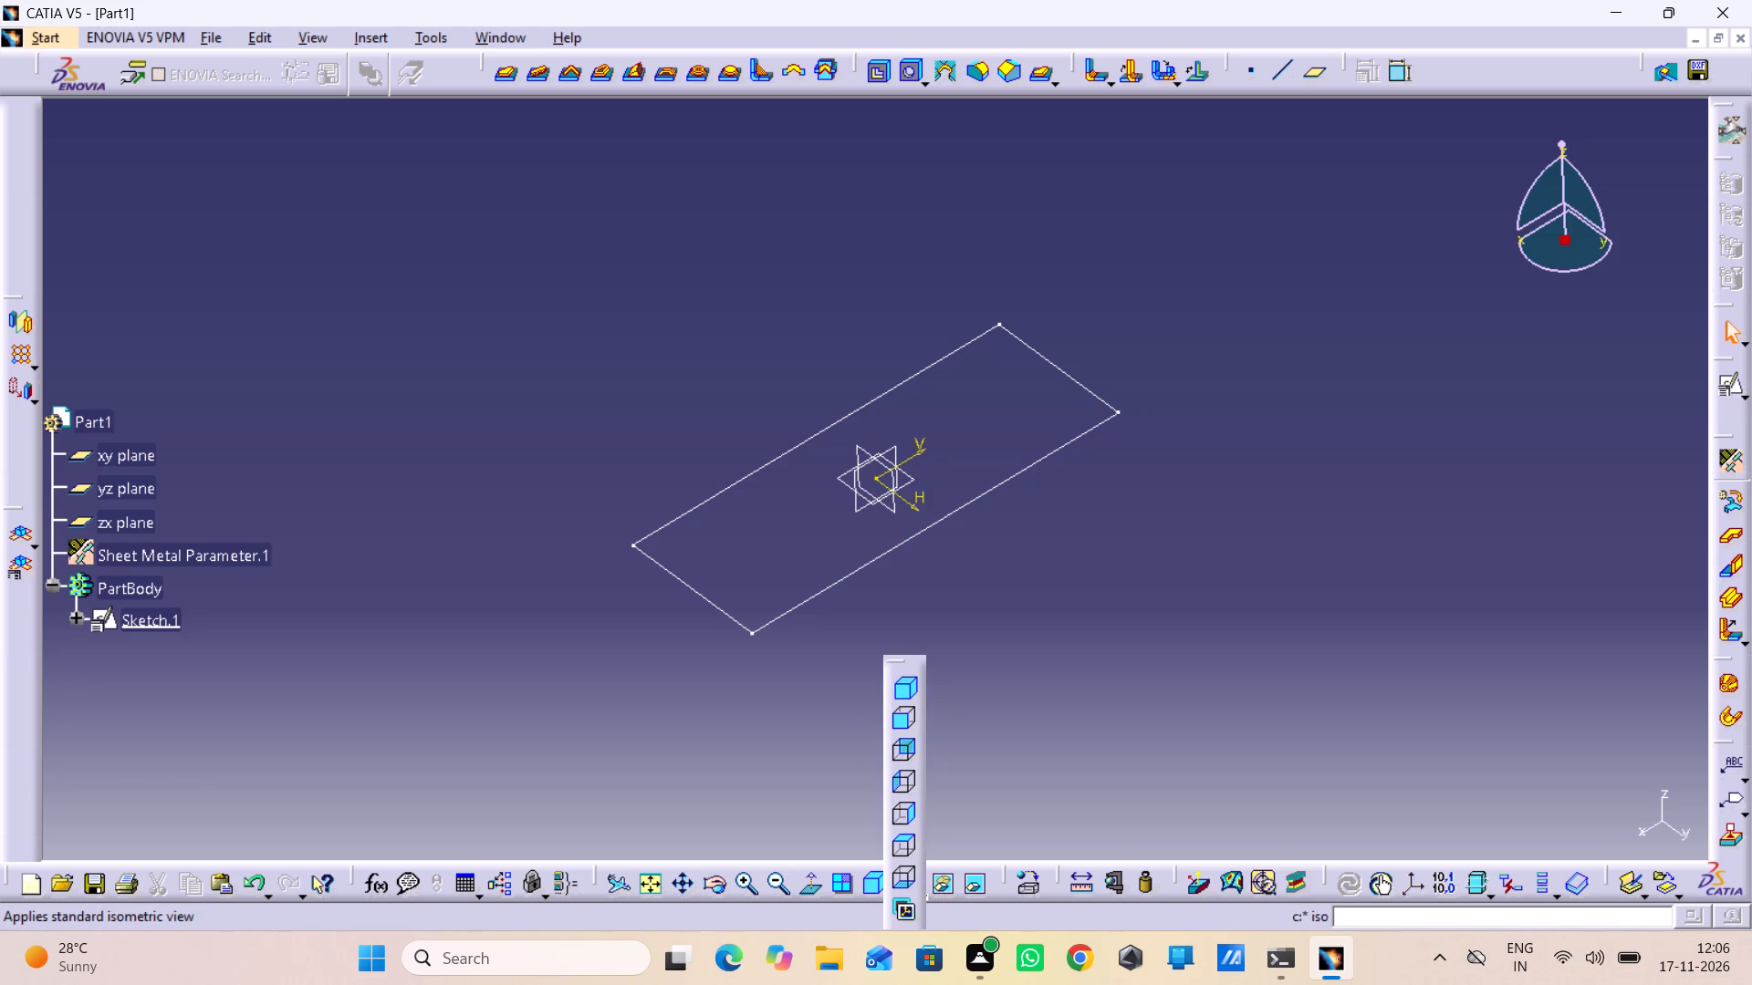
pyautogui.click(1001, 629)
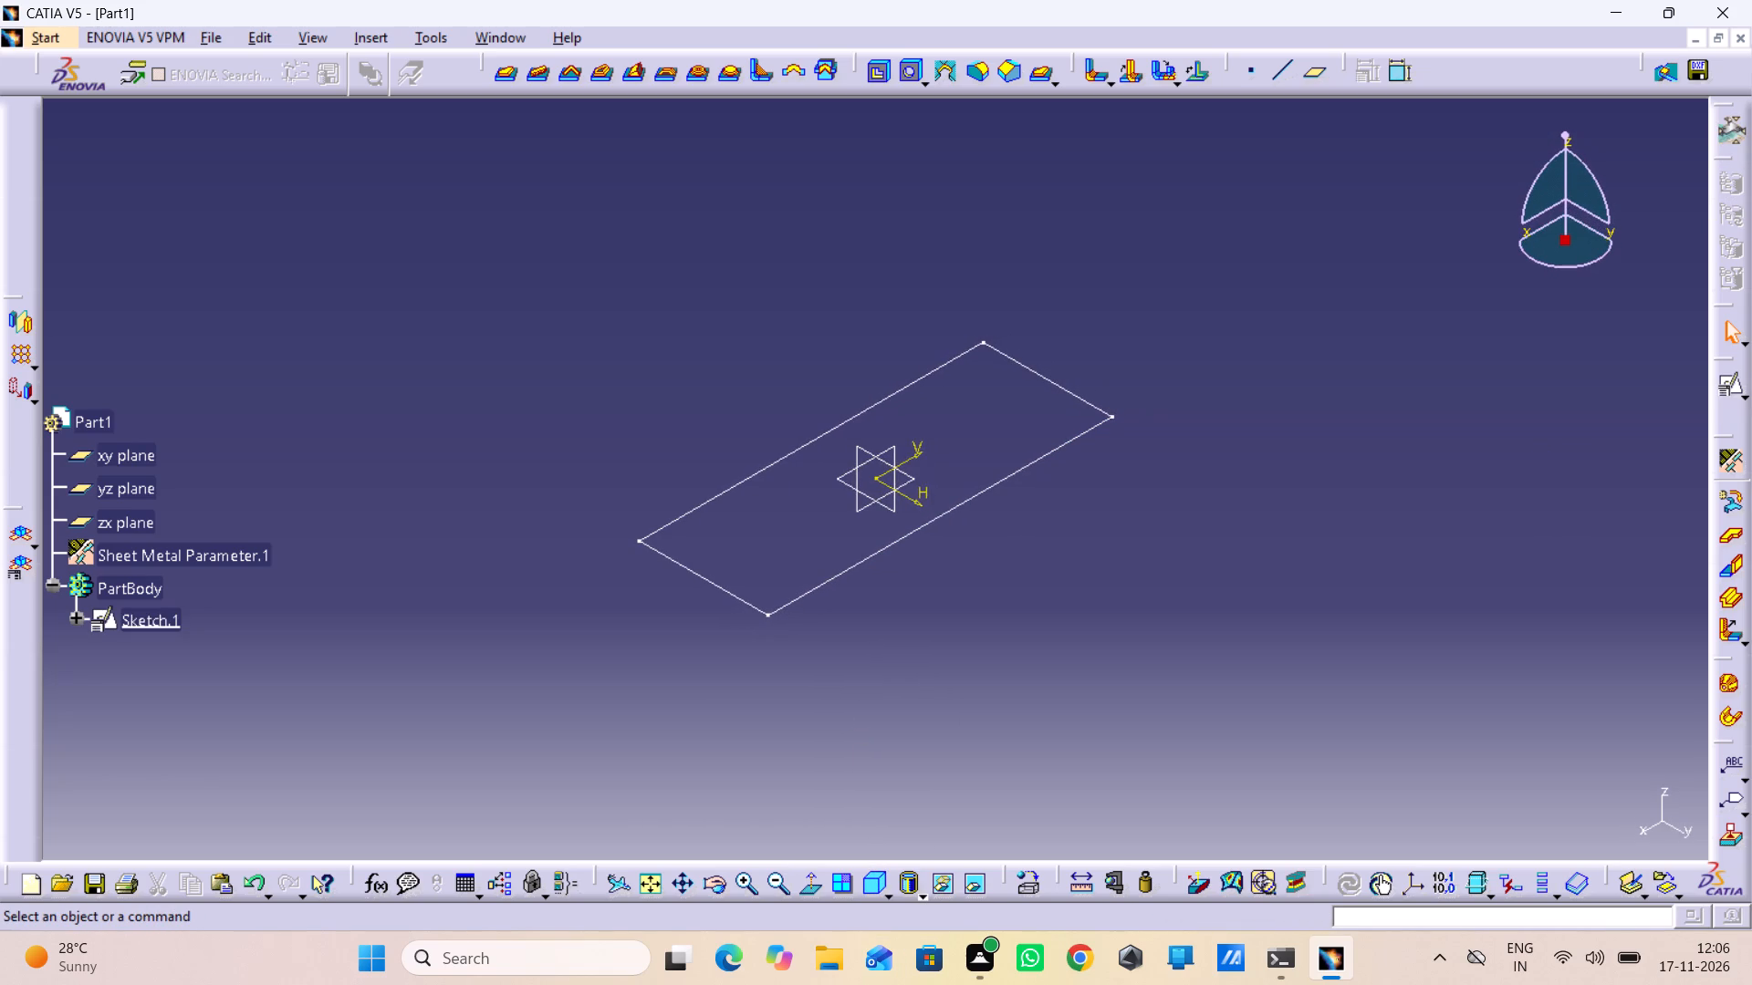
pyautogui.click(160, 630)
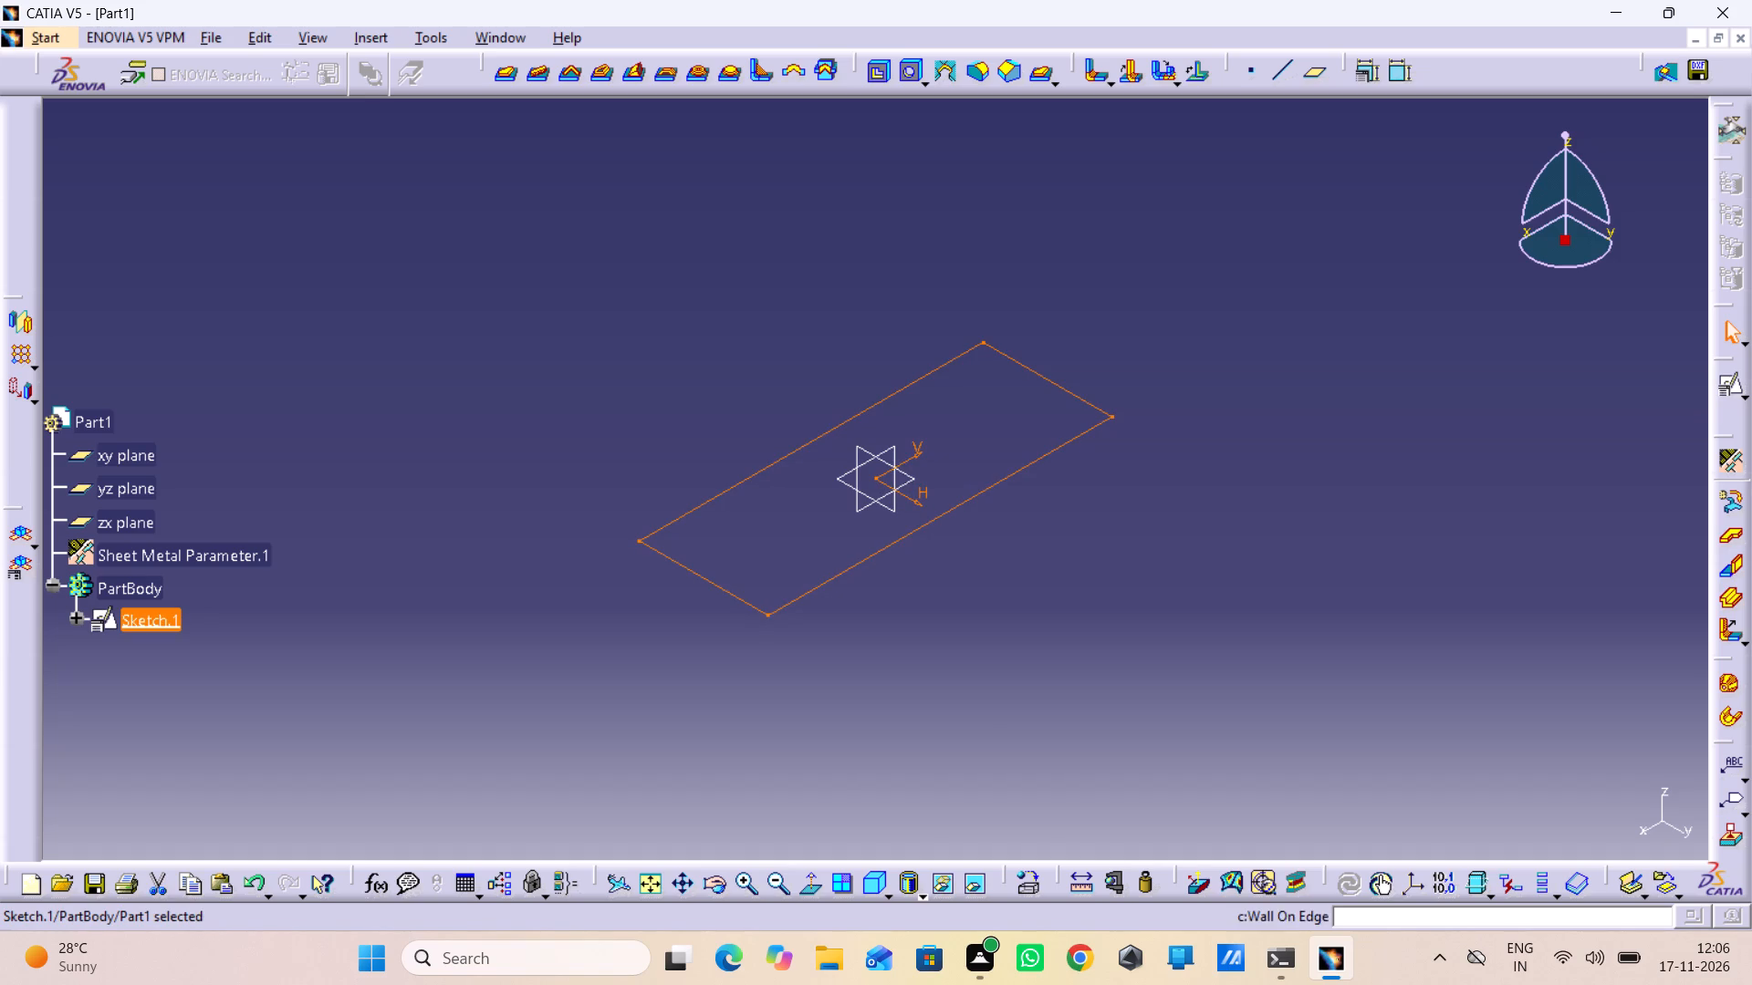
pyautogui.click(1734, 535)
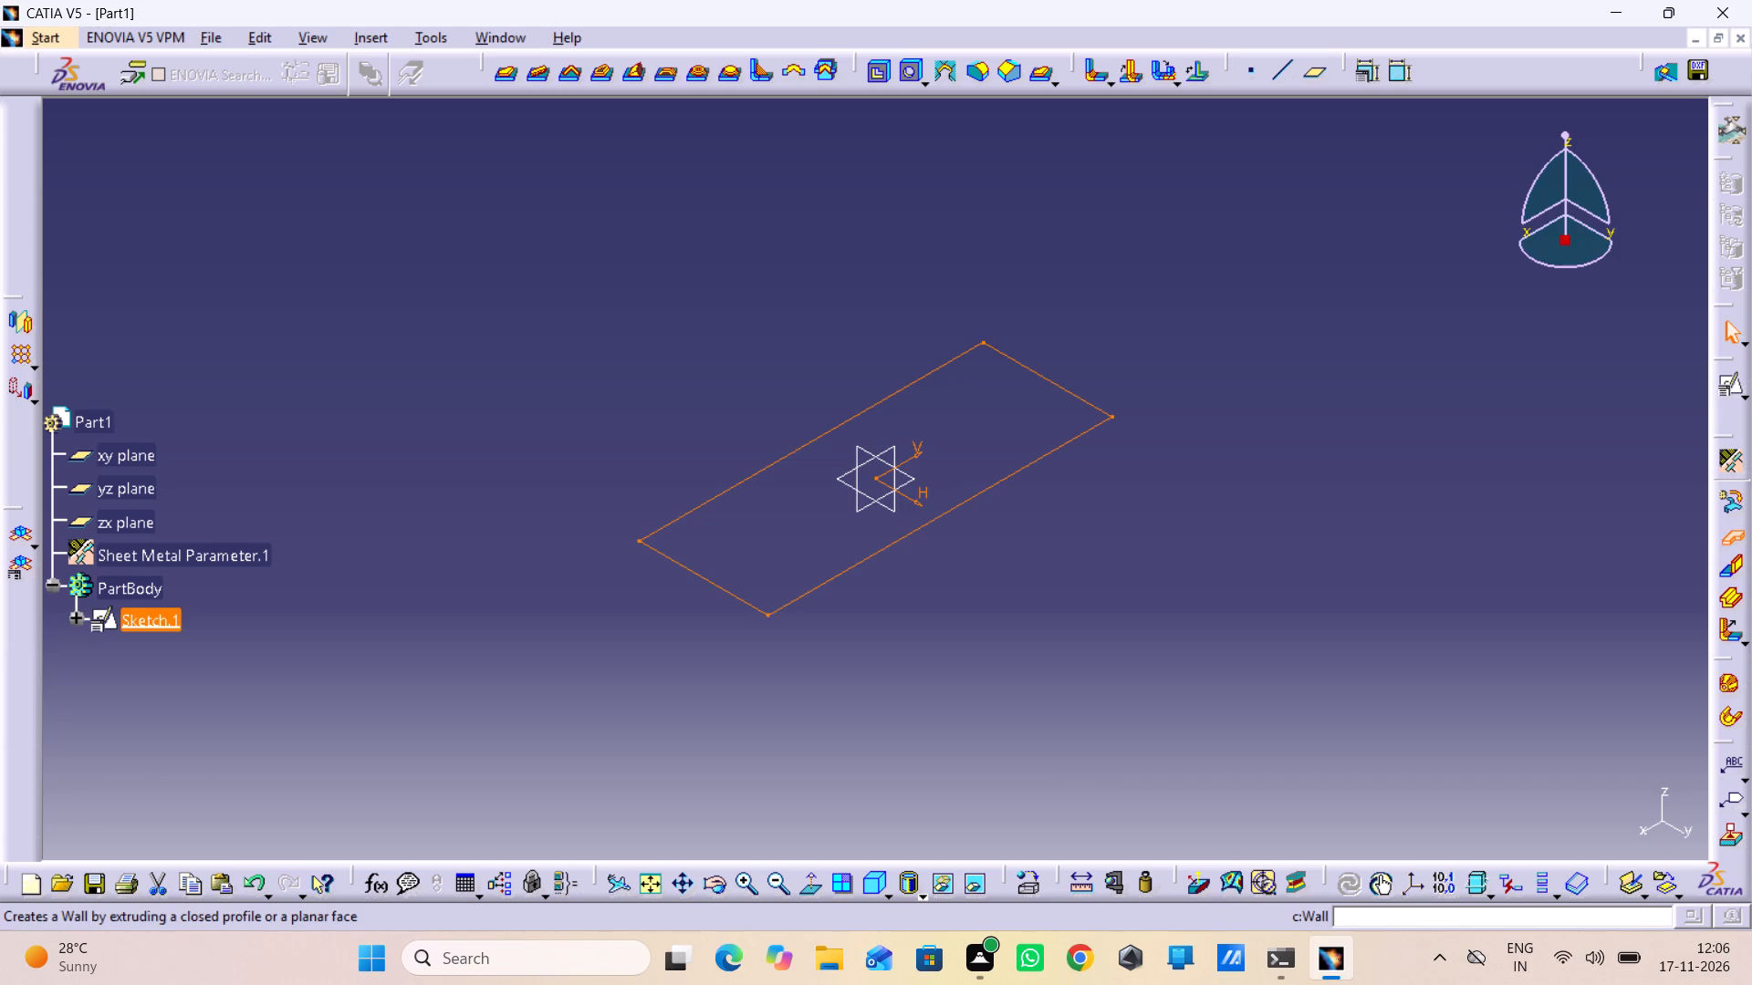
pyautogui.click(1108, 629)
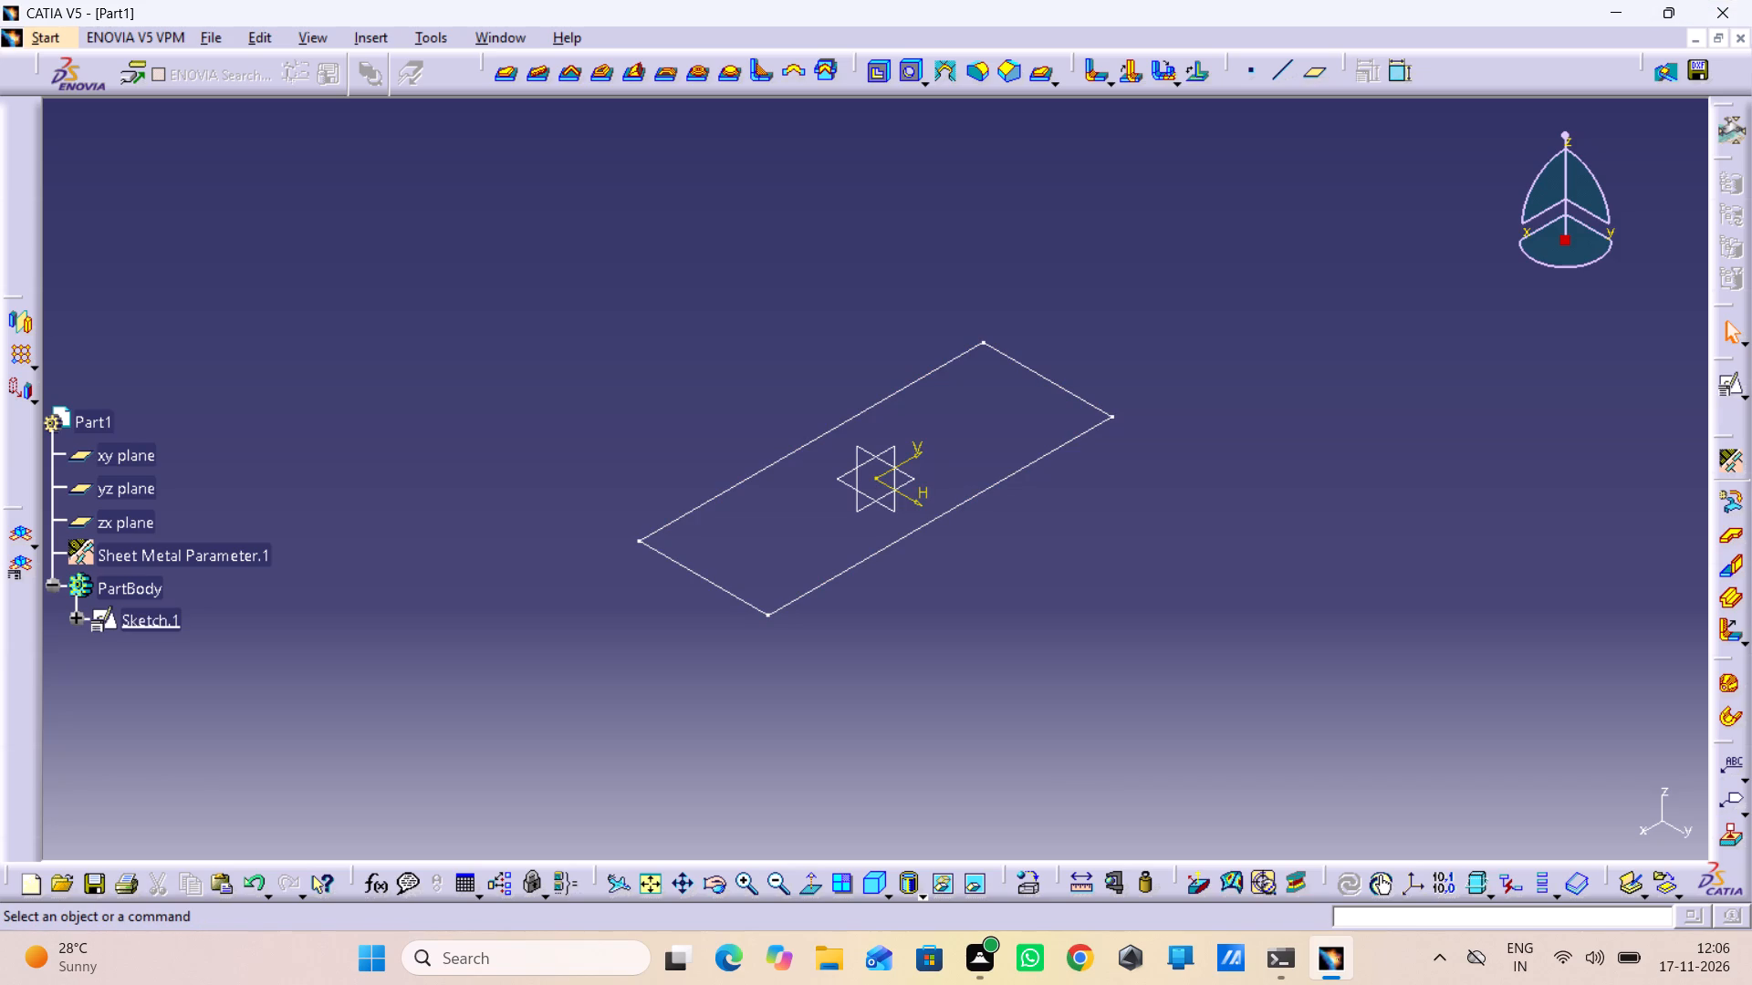
# Close Part1 without saving its changes.
pyautogui.click(1739, 38)
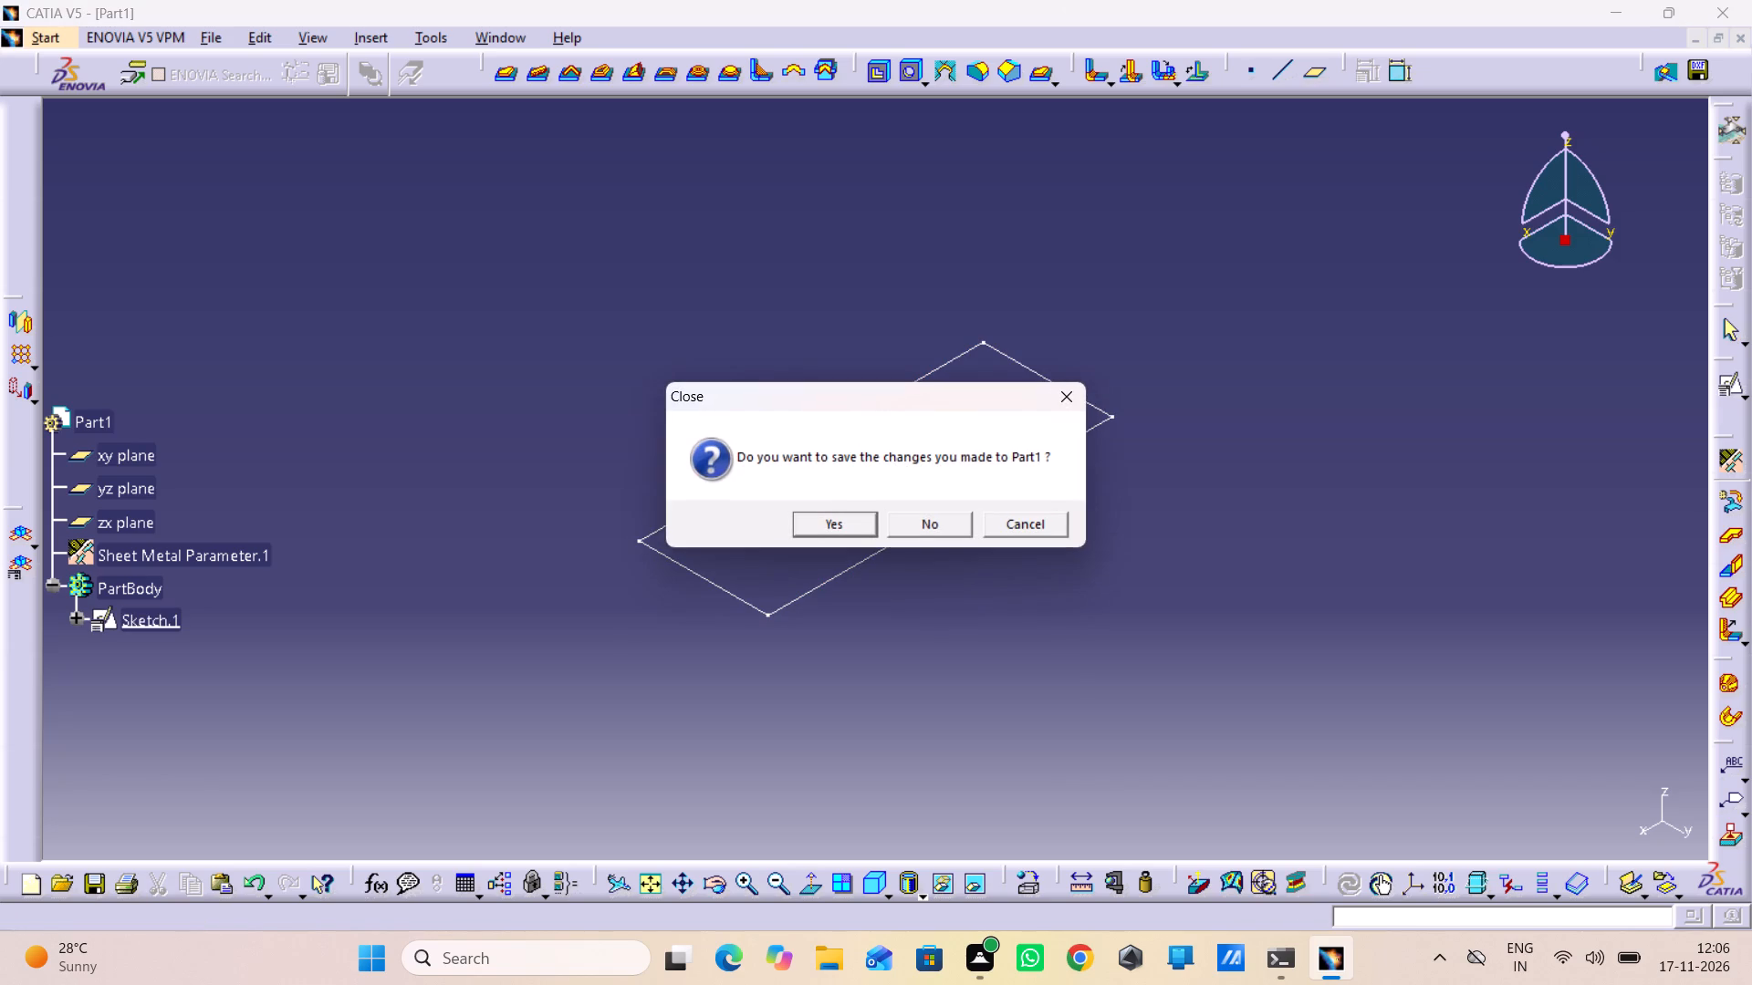
pyautogui.click(954, 526)
pyautogui.click(964, 632)
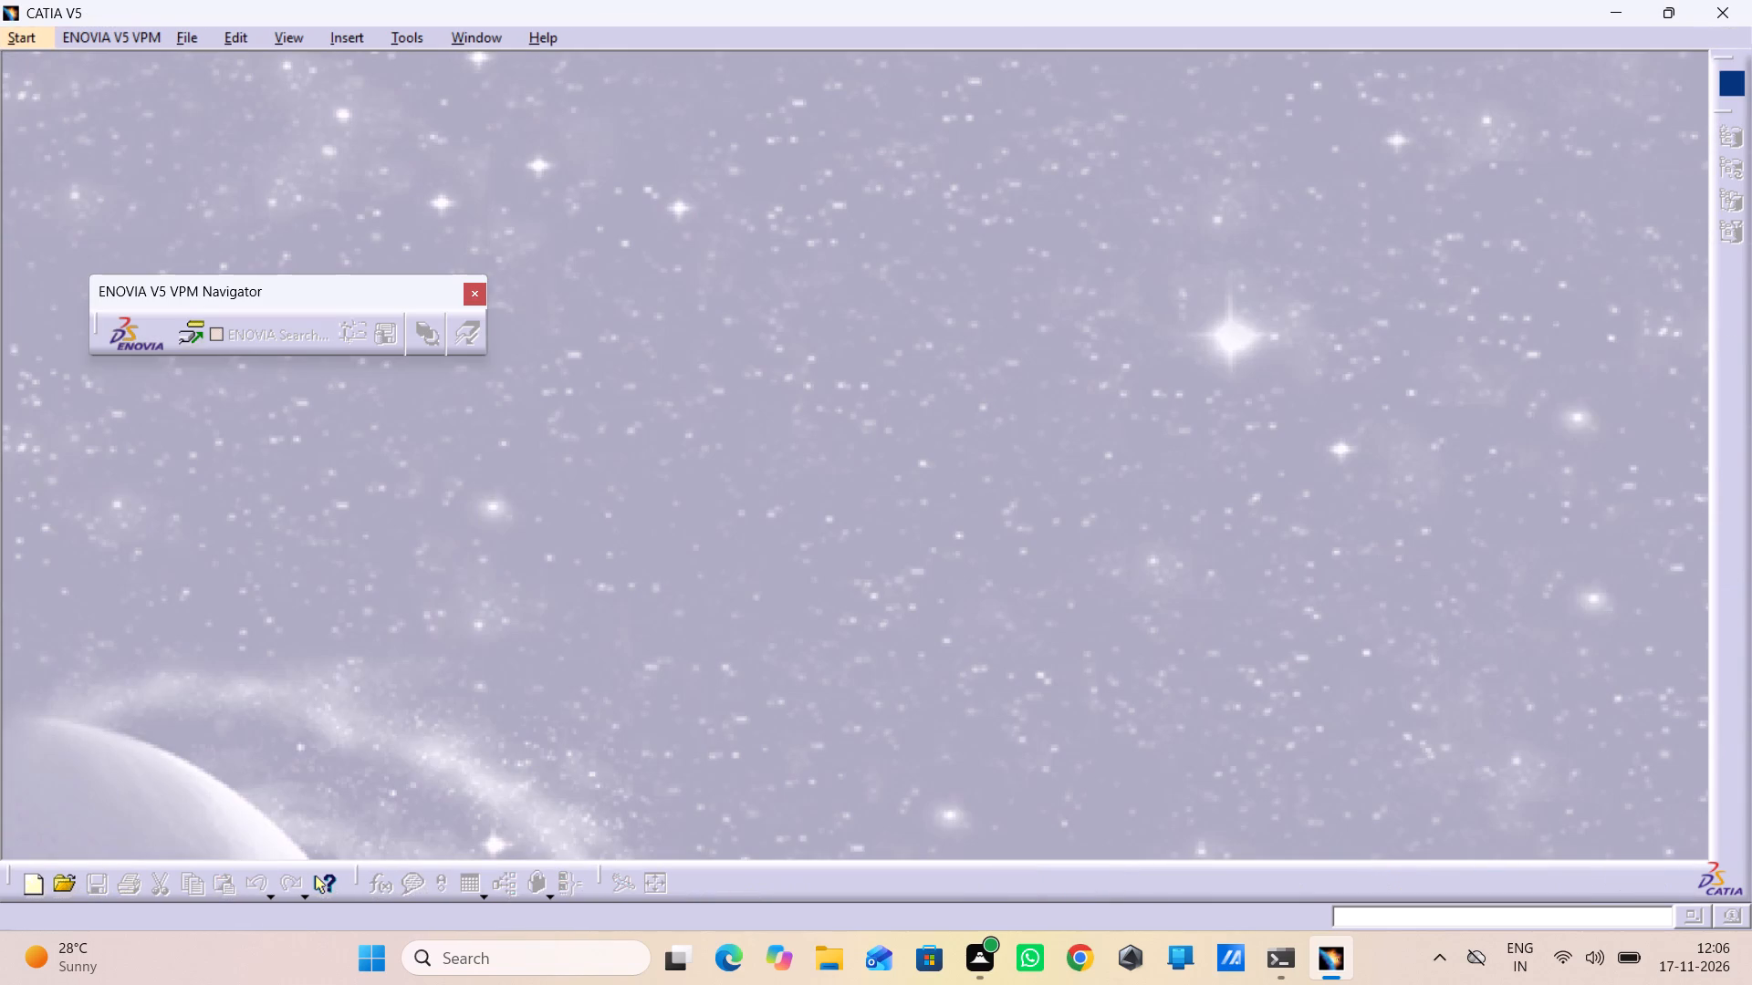
# Create a new part in the Generative Sheetmetal Design workbench, accepting the default part settings.
pyautogui.click(34, 50)
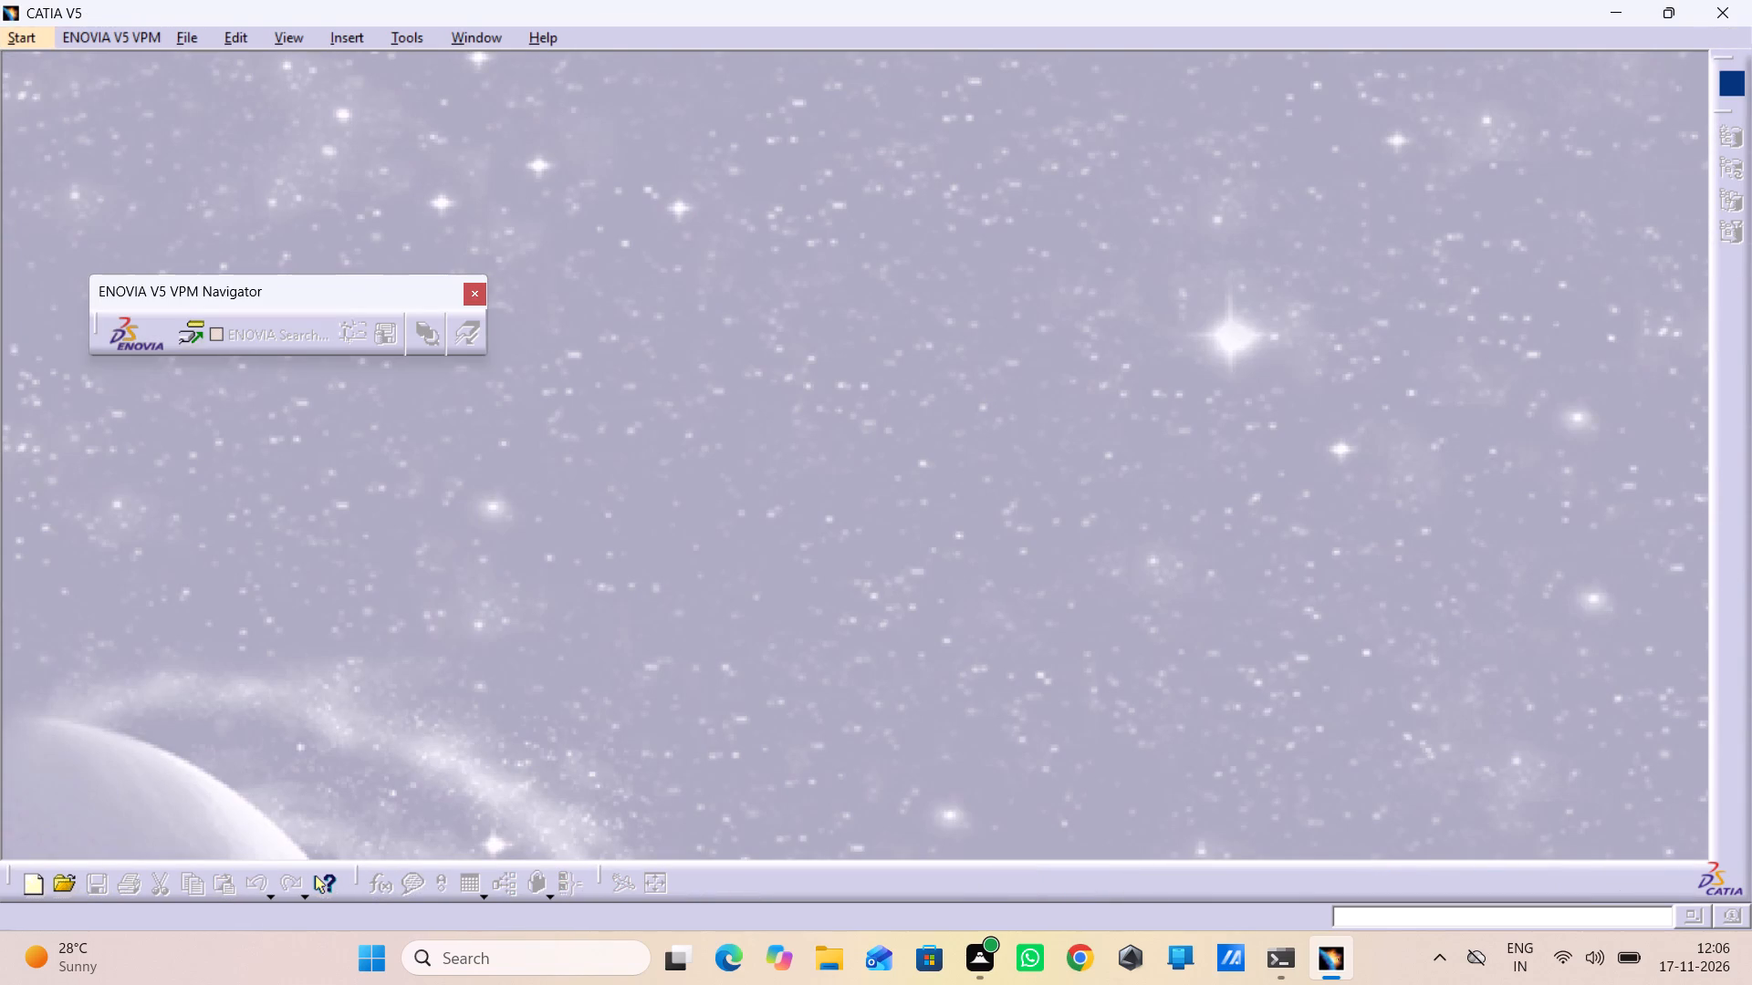
pyautogui.click(49, 34)
pyautogui.click(68, 105)
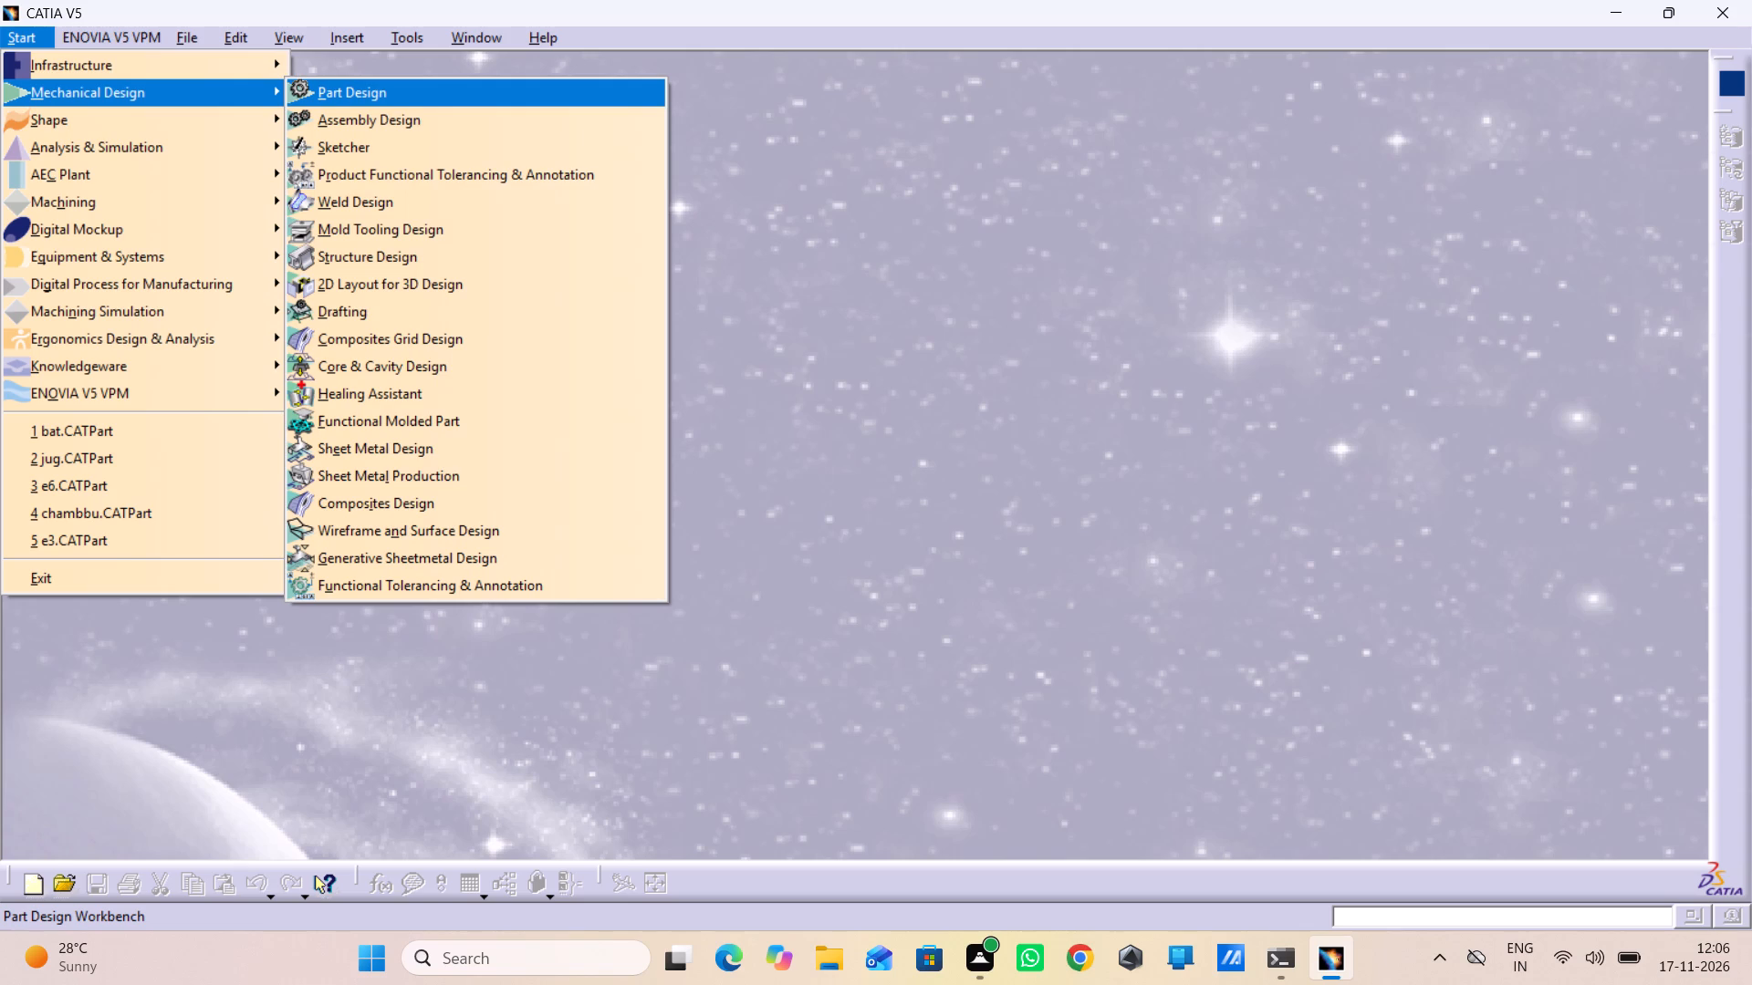
pyautogui.click(495, 557)
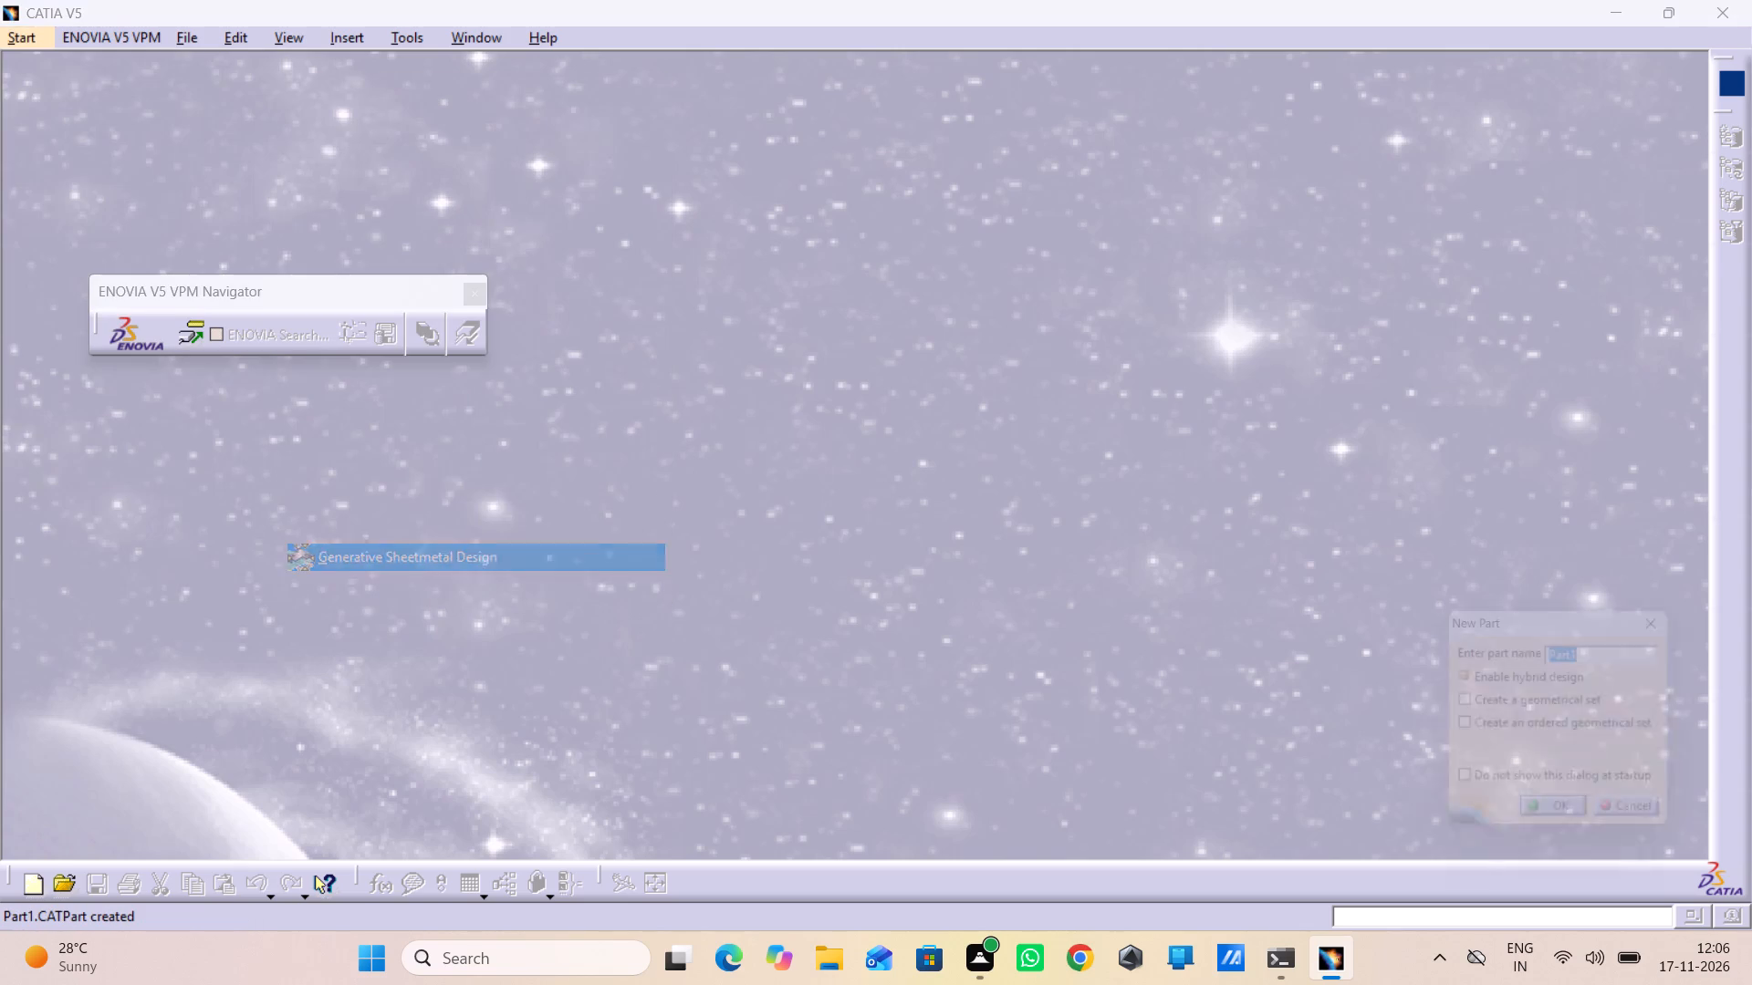
pyautogui.click(1579, 823)
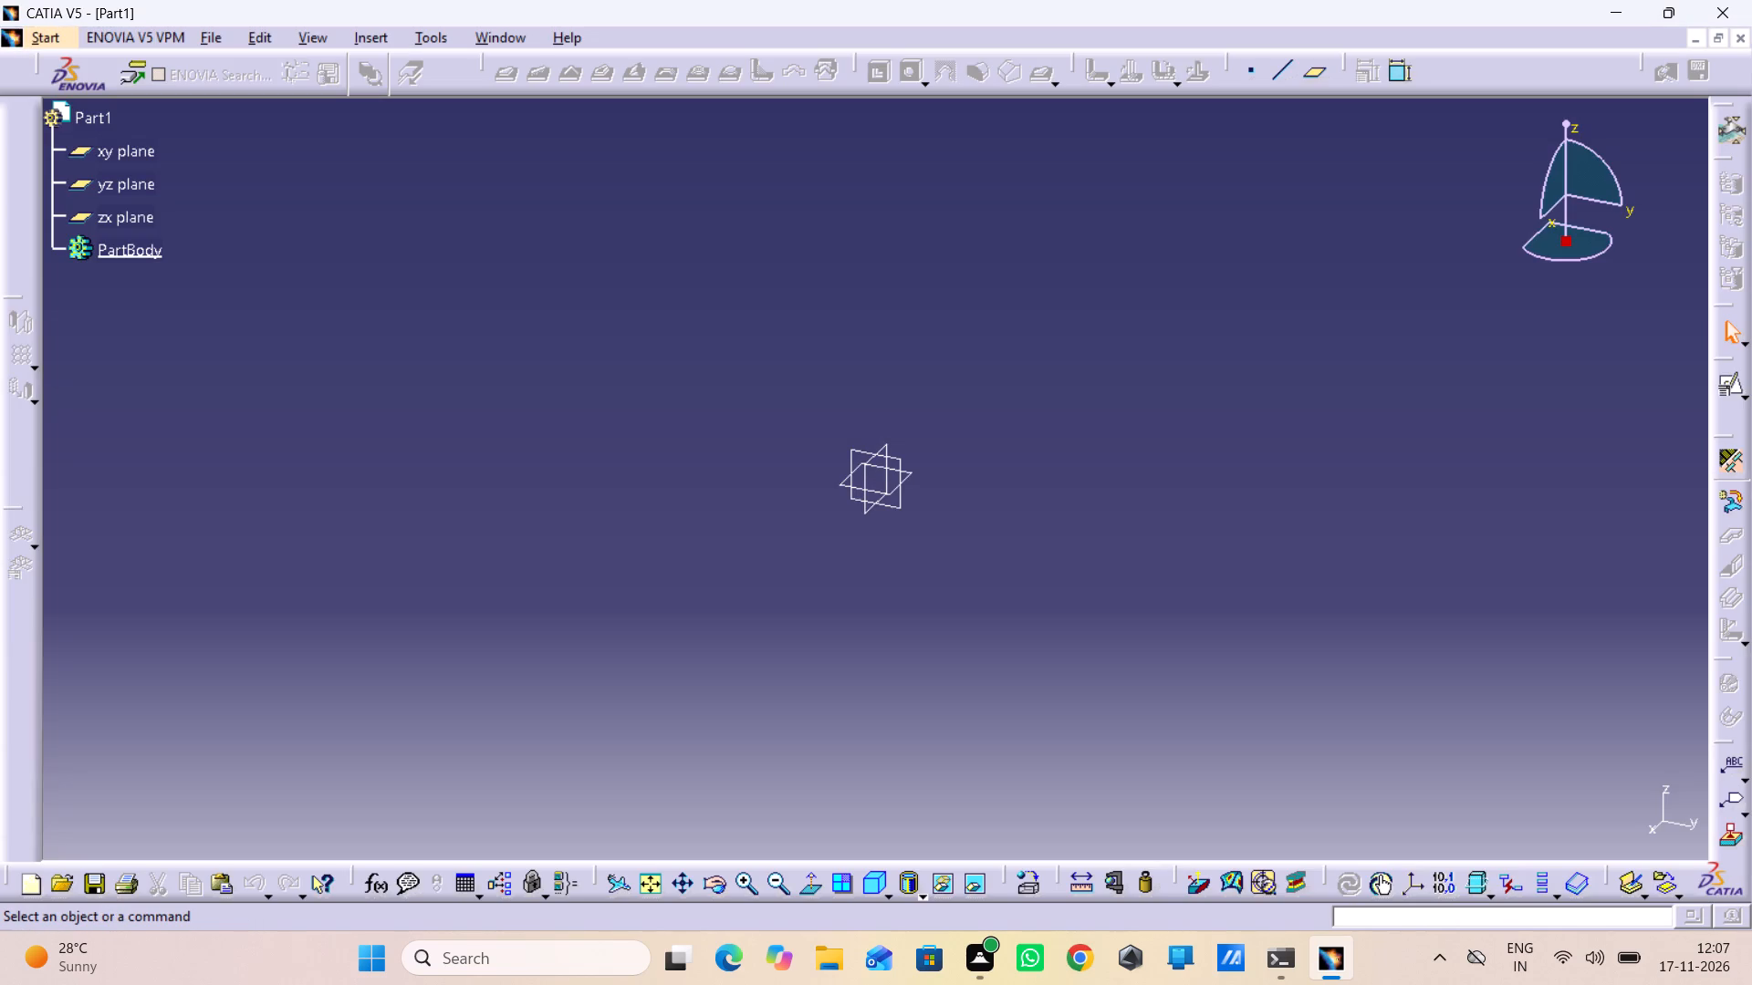
pyautogui.click(1316, 510)
# Define the sheet metal parameters with 2 mm thickness and a 4 mm default bend radius.
pyautogui.click(1735, 462)
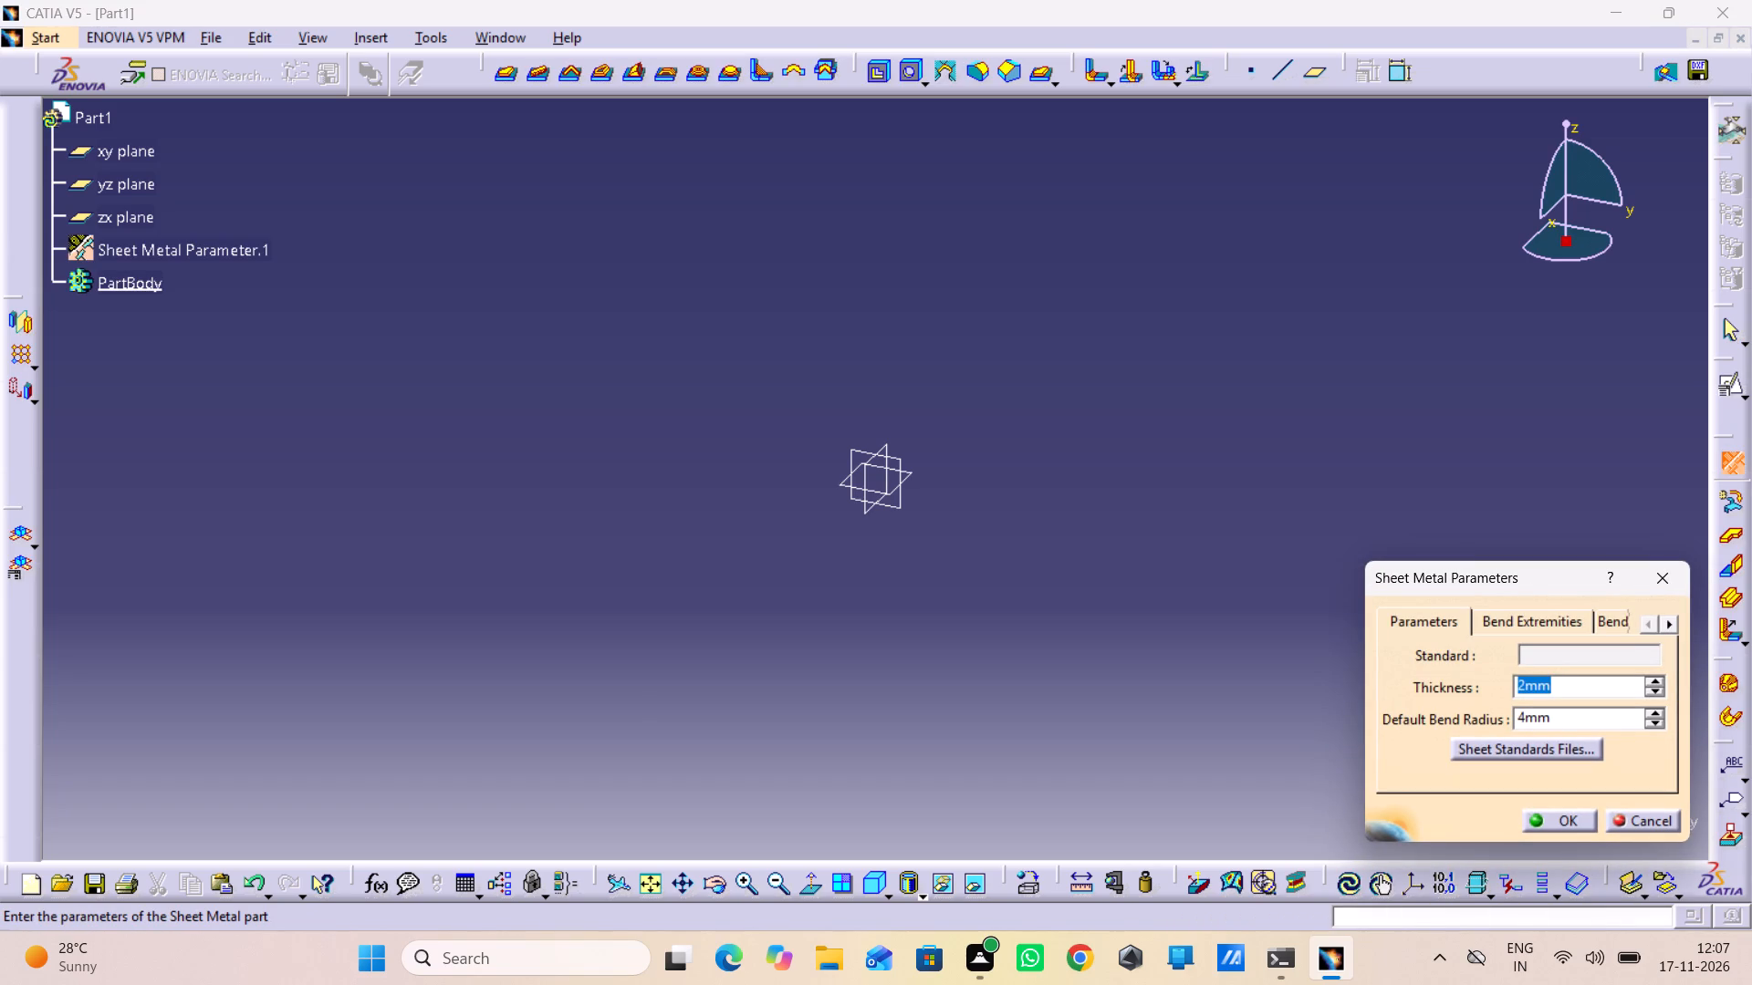
pyautogui.click(1565, 824)
pyautogui.click(1584, 714)
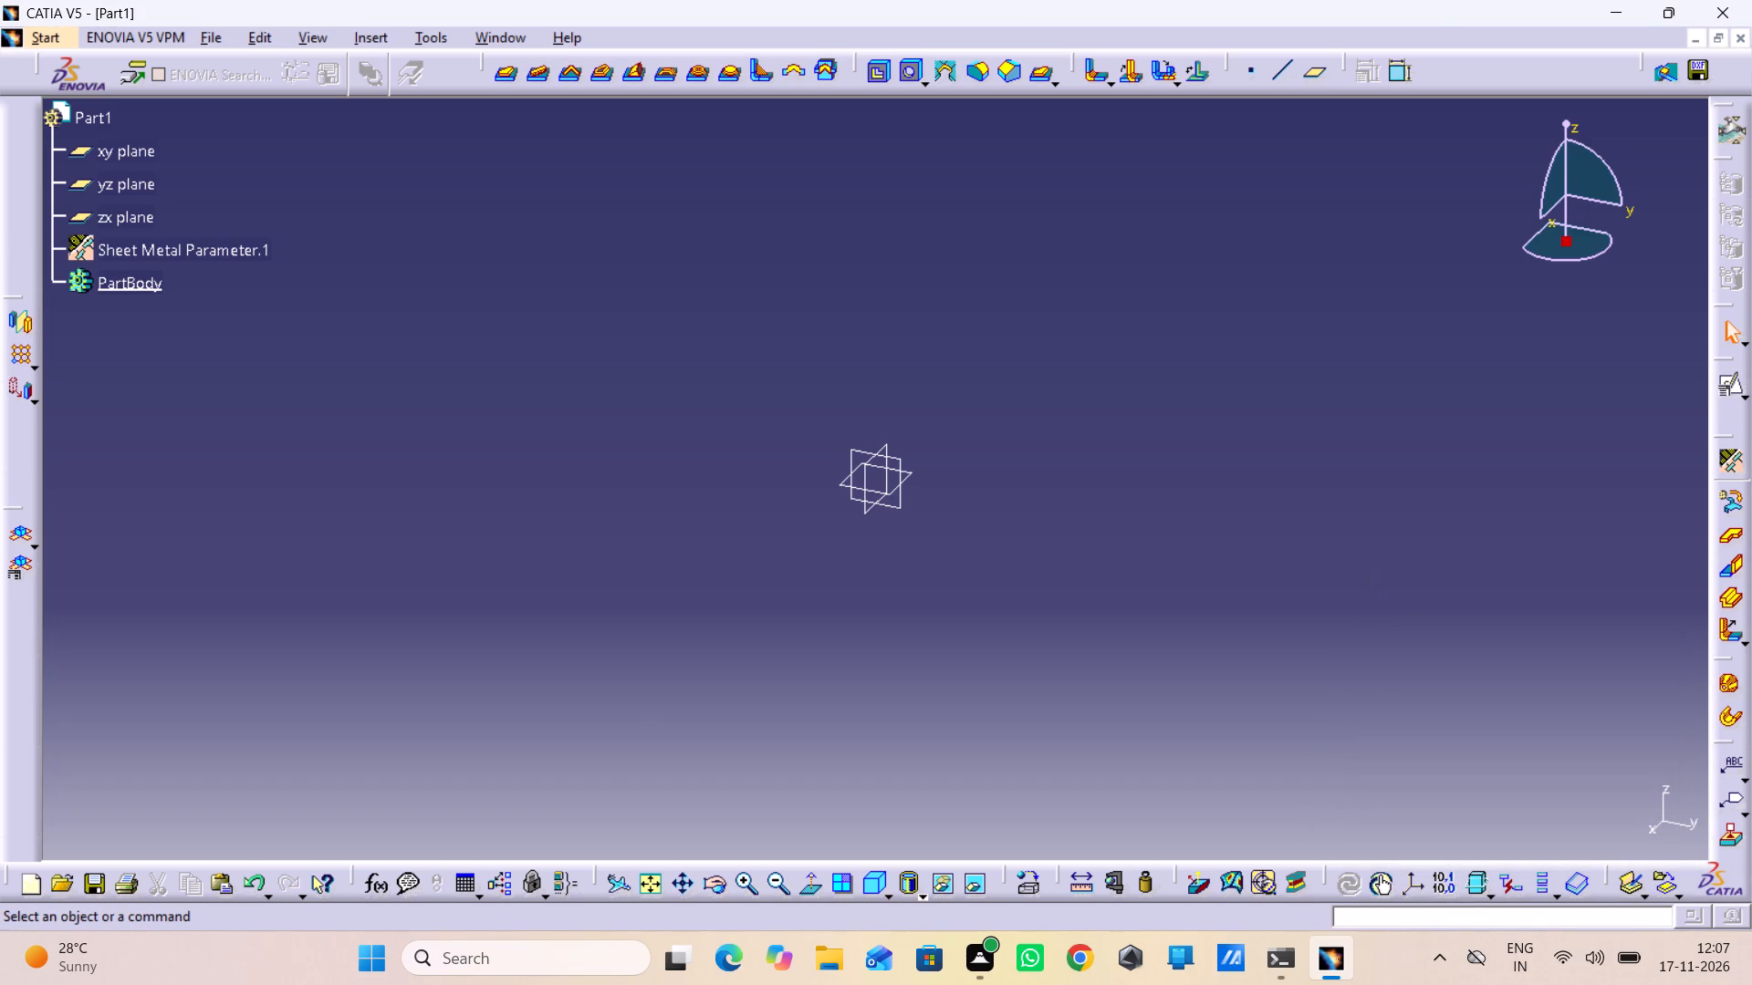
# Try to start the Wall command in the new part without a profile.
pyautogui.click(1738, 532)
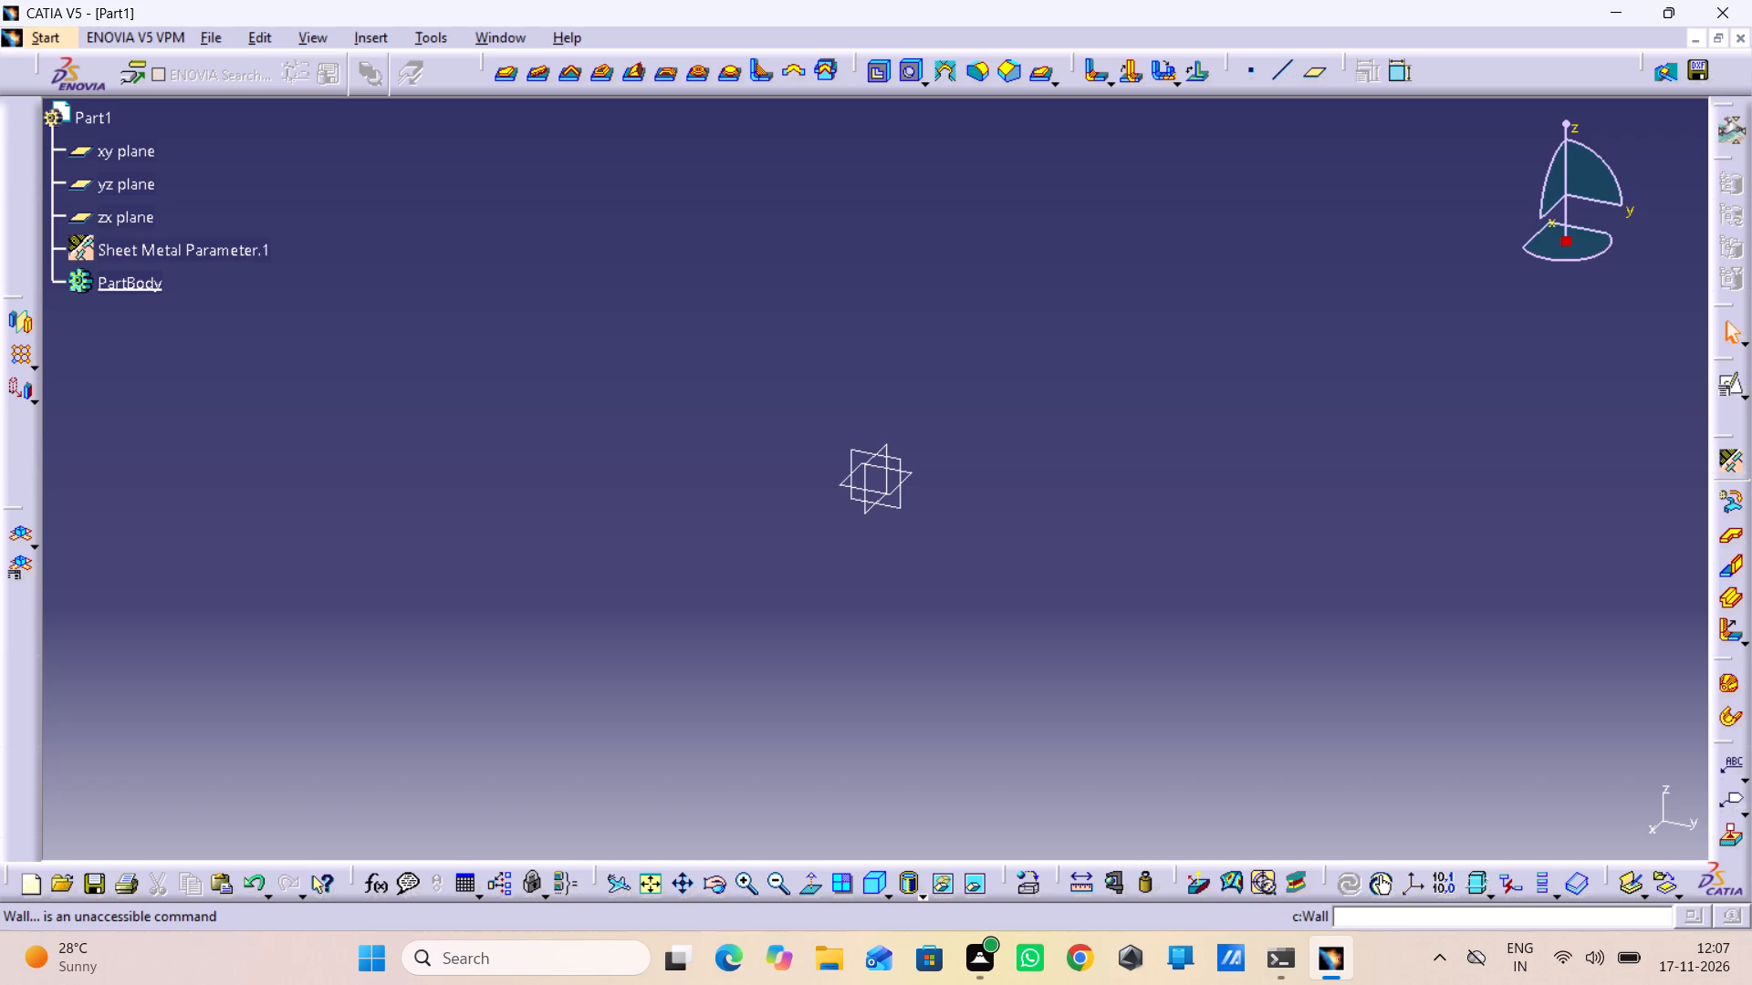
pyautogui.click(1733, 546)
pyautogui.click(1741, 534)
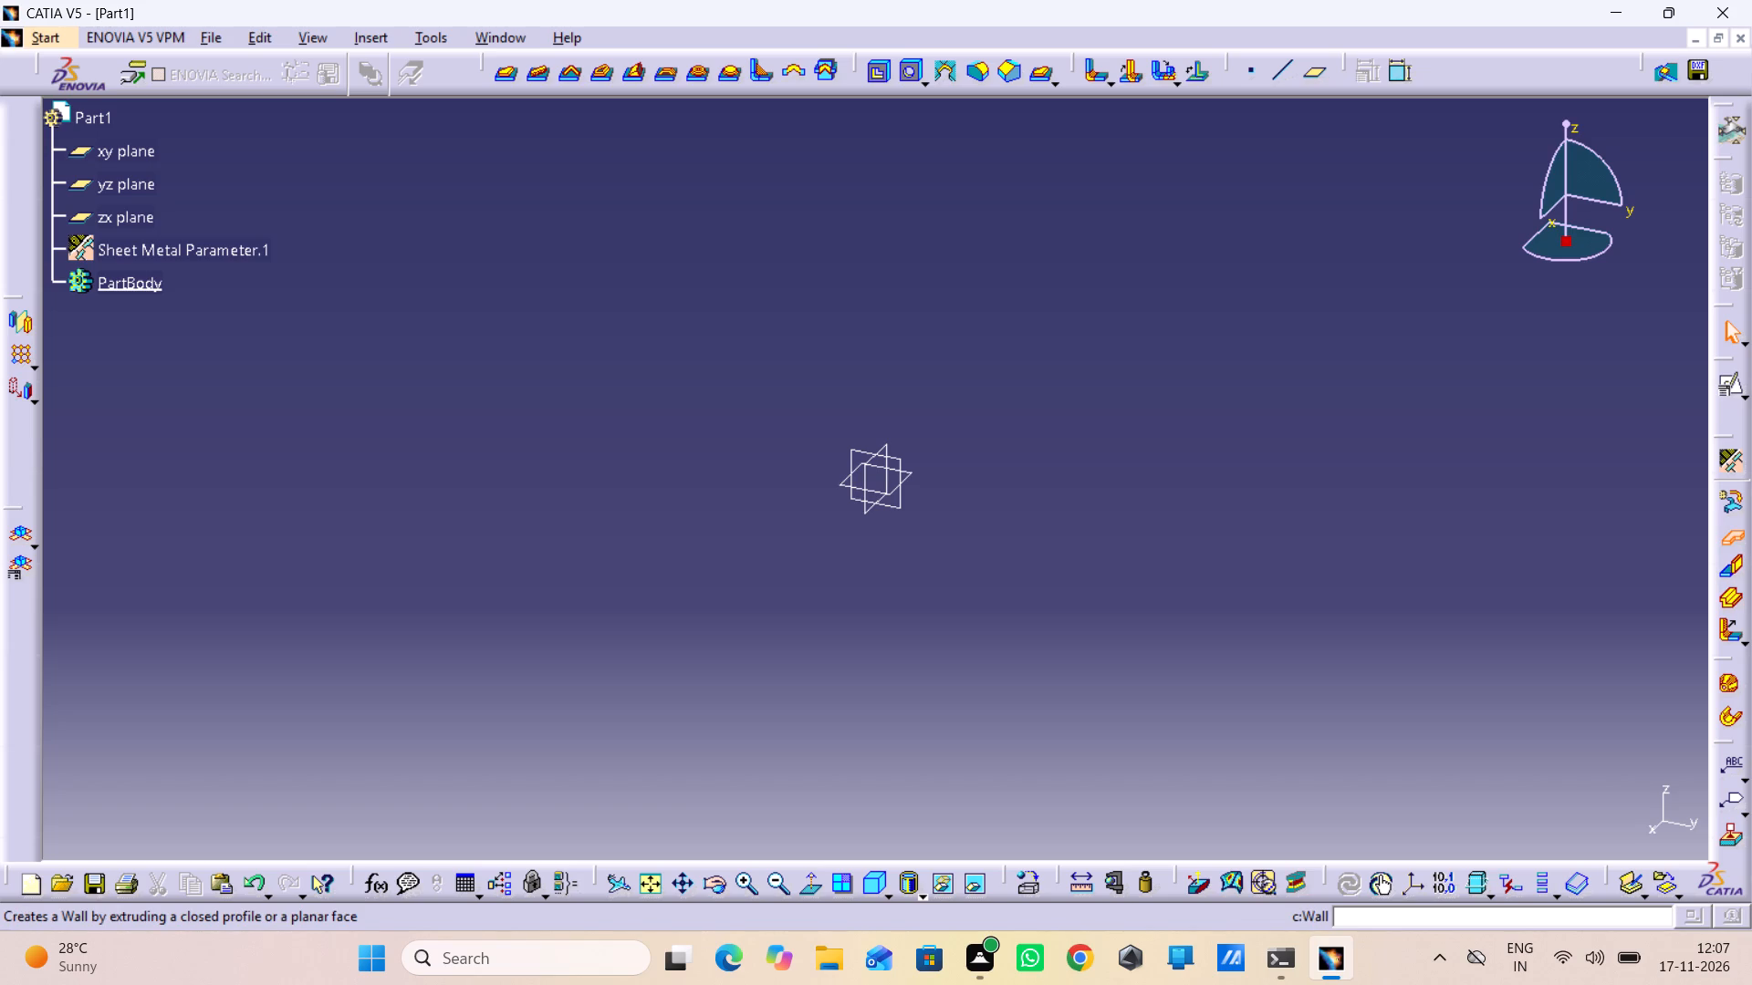
# Move the vertical toolbar holding the sheet metal parameters and Wall tools into a horizontal row above the model view.
pyautogui.moveTo(1733, 438); pyautogui.dragTo(1344, 375)
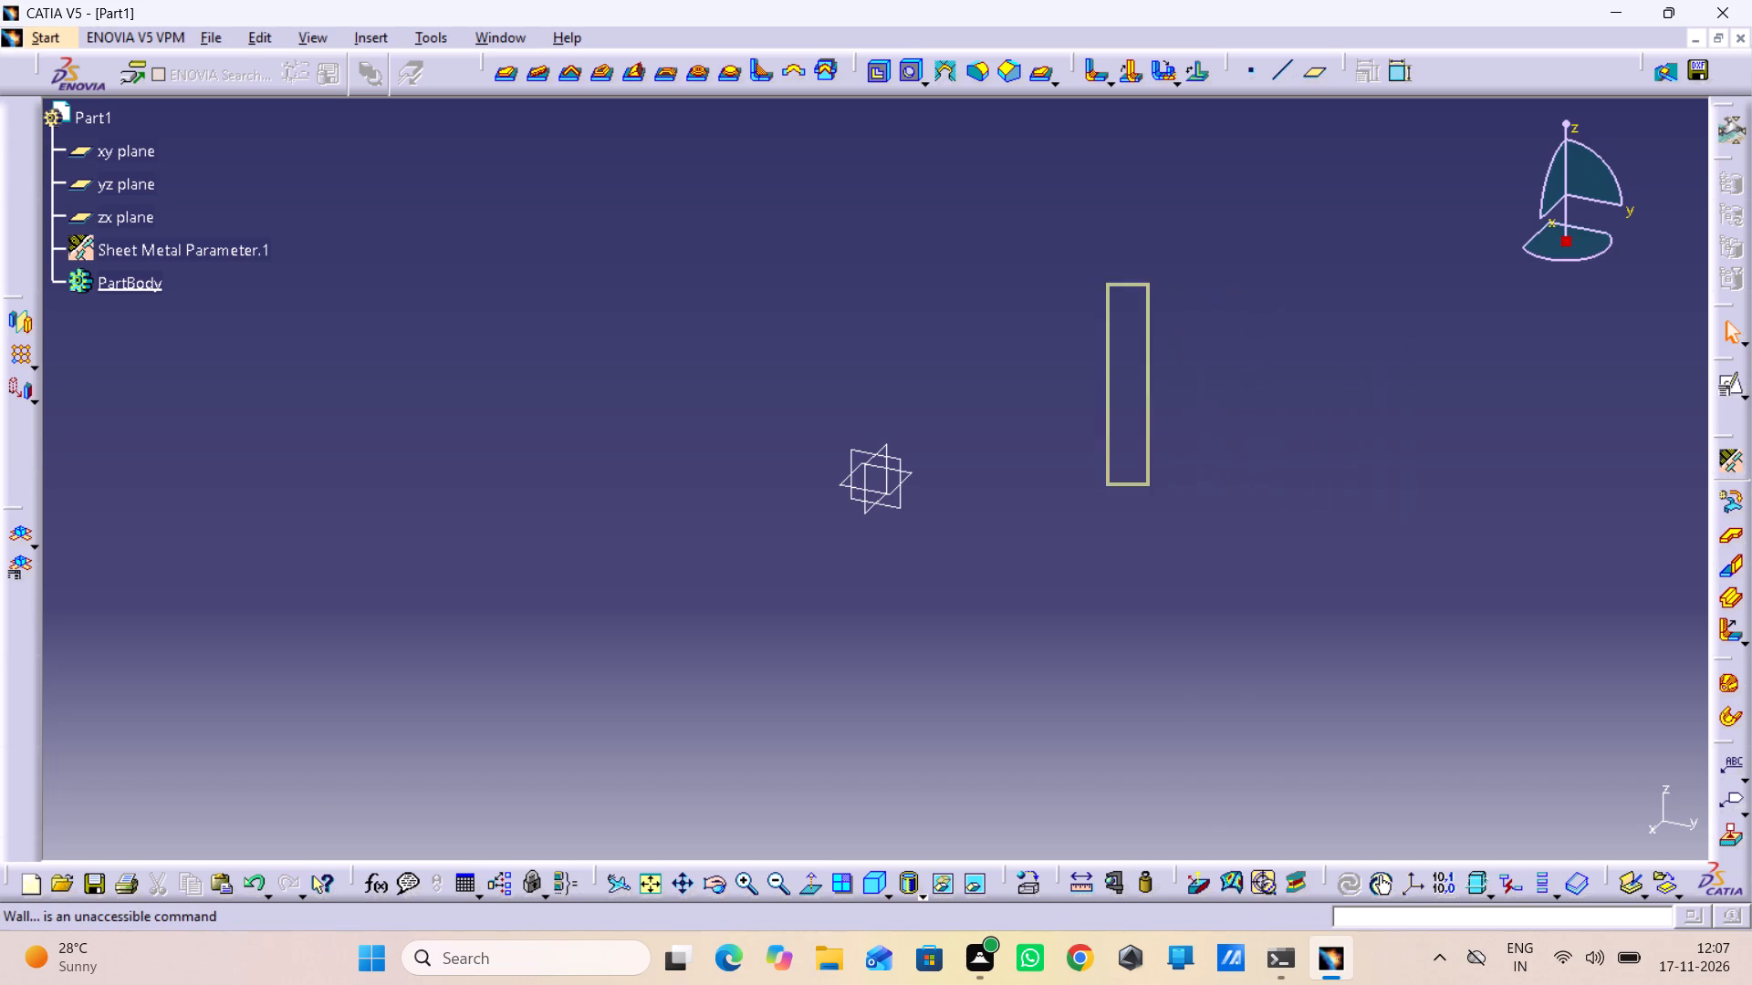
pyautogui.moveTo(1344, 375); pyautogui.dragTo(703, 94)
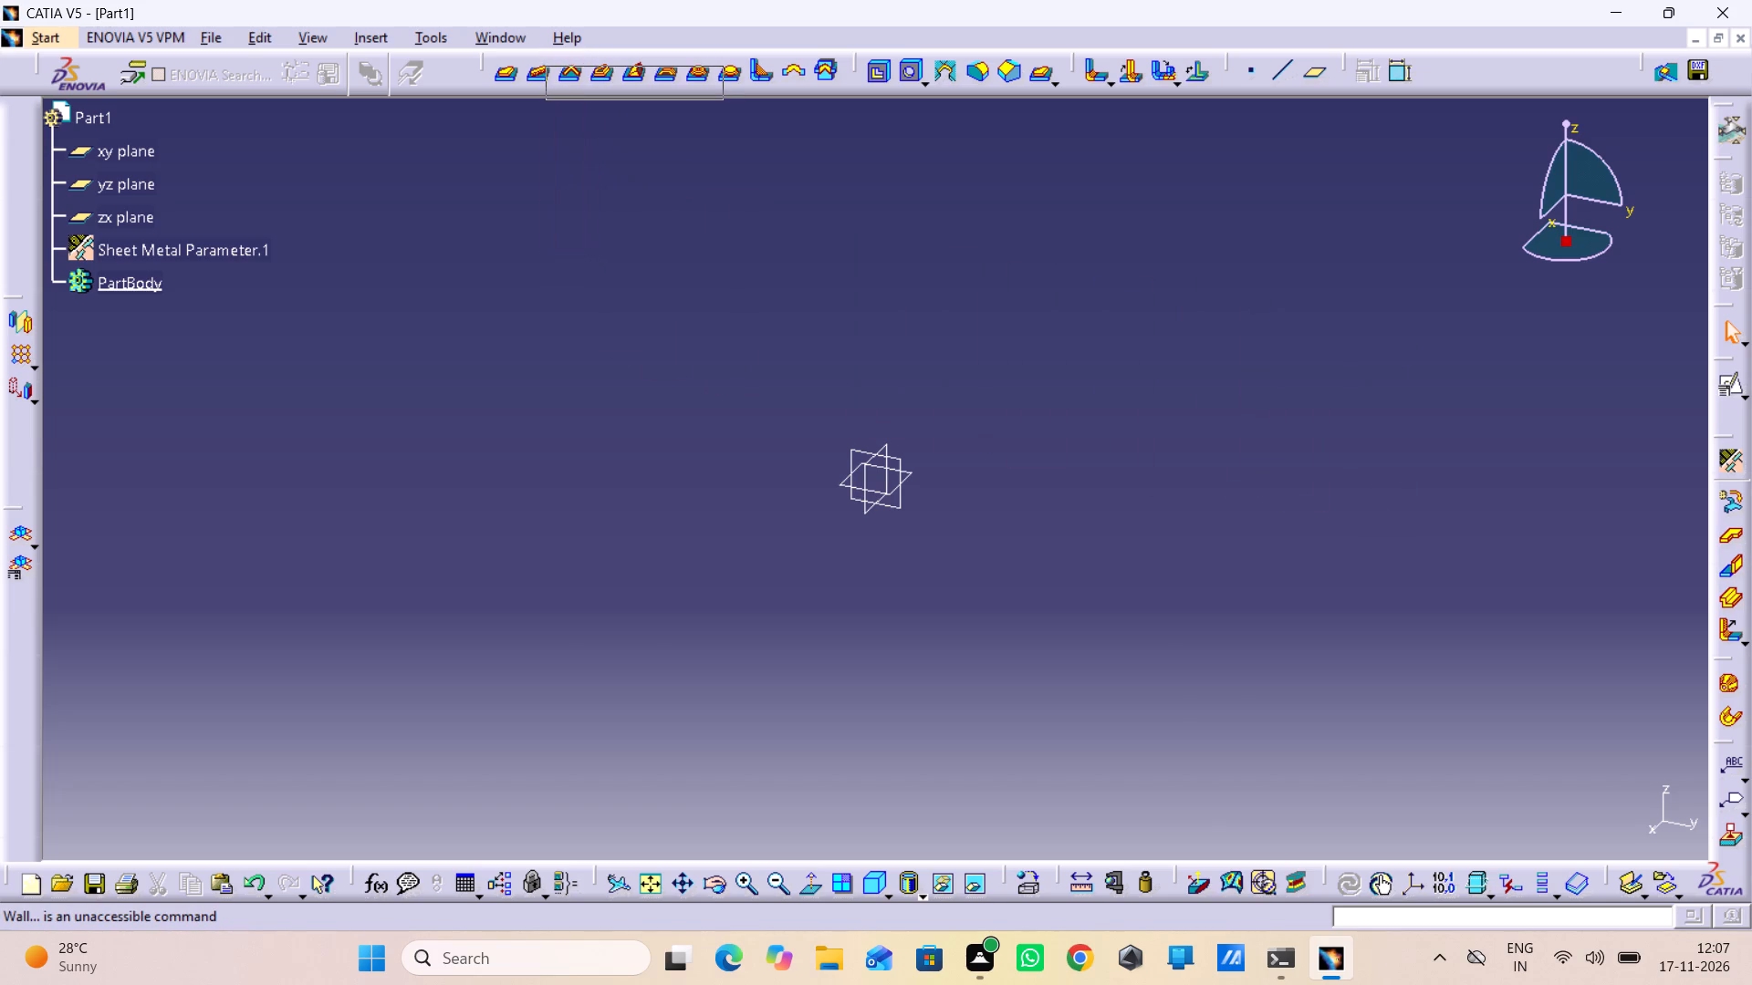
pyautogui.moveTo(703, 94); pyautogui.dragTo(737, 94)
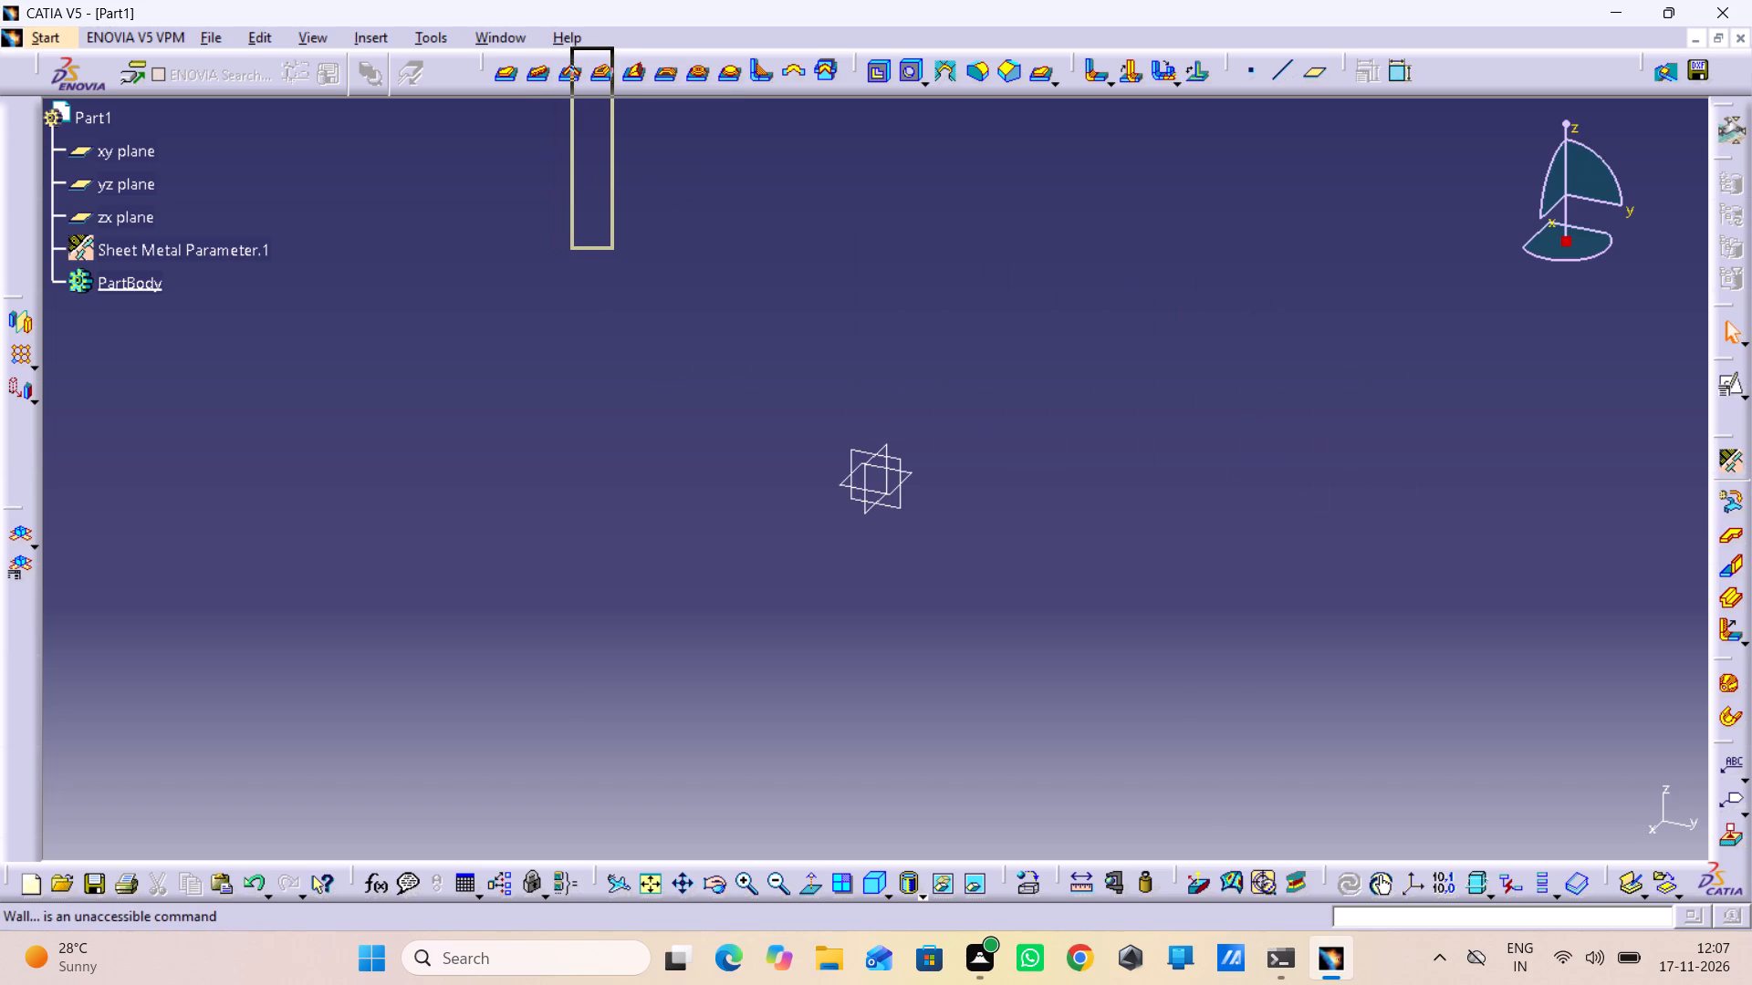
pyautogui.moveTo(737, 94); pyautogui.dragTo(768, 87)
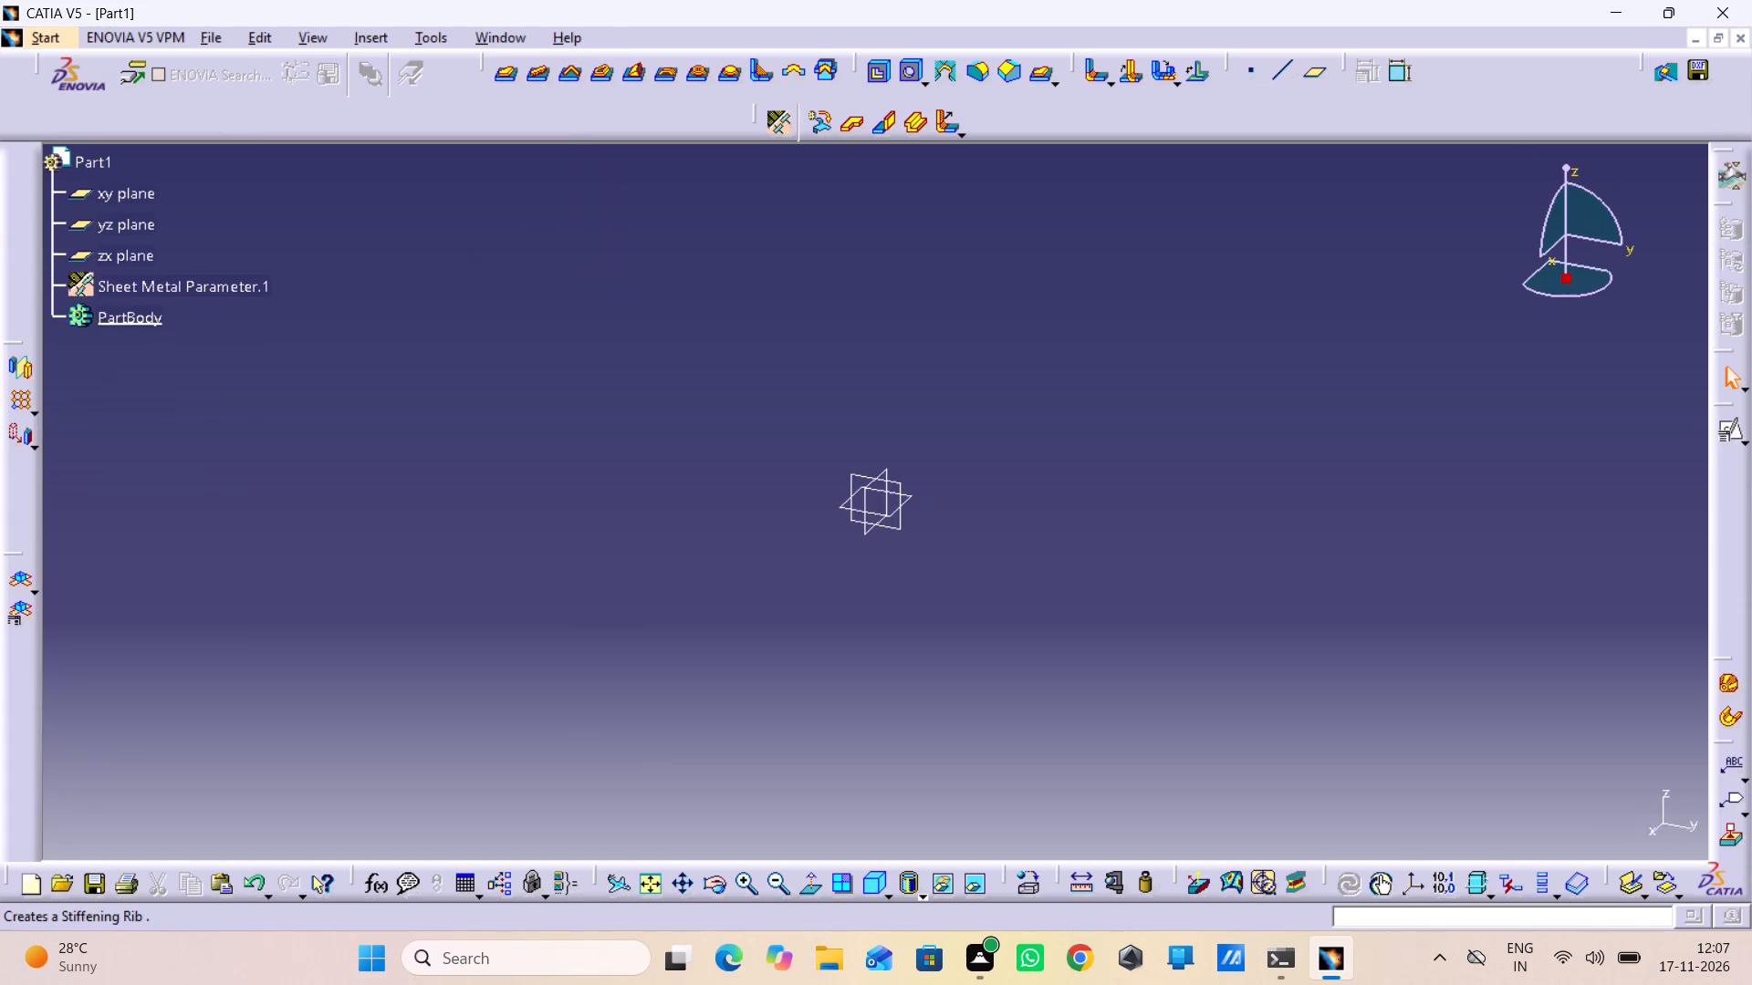
pyautogui.click(737, 312)
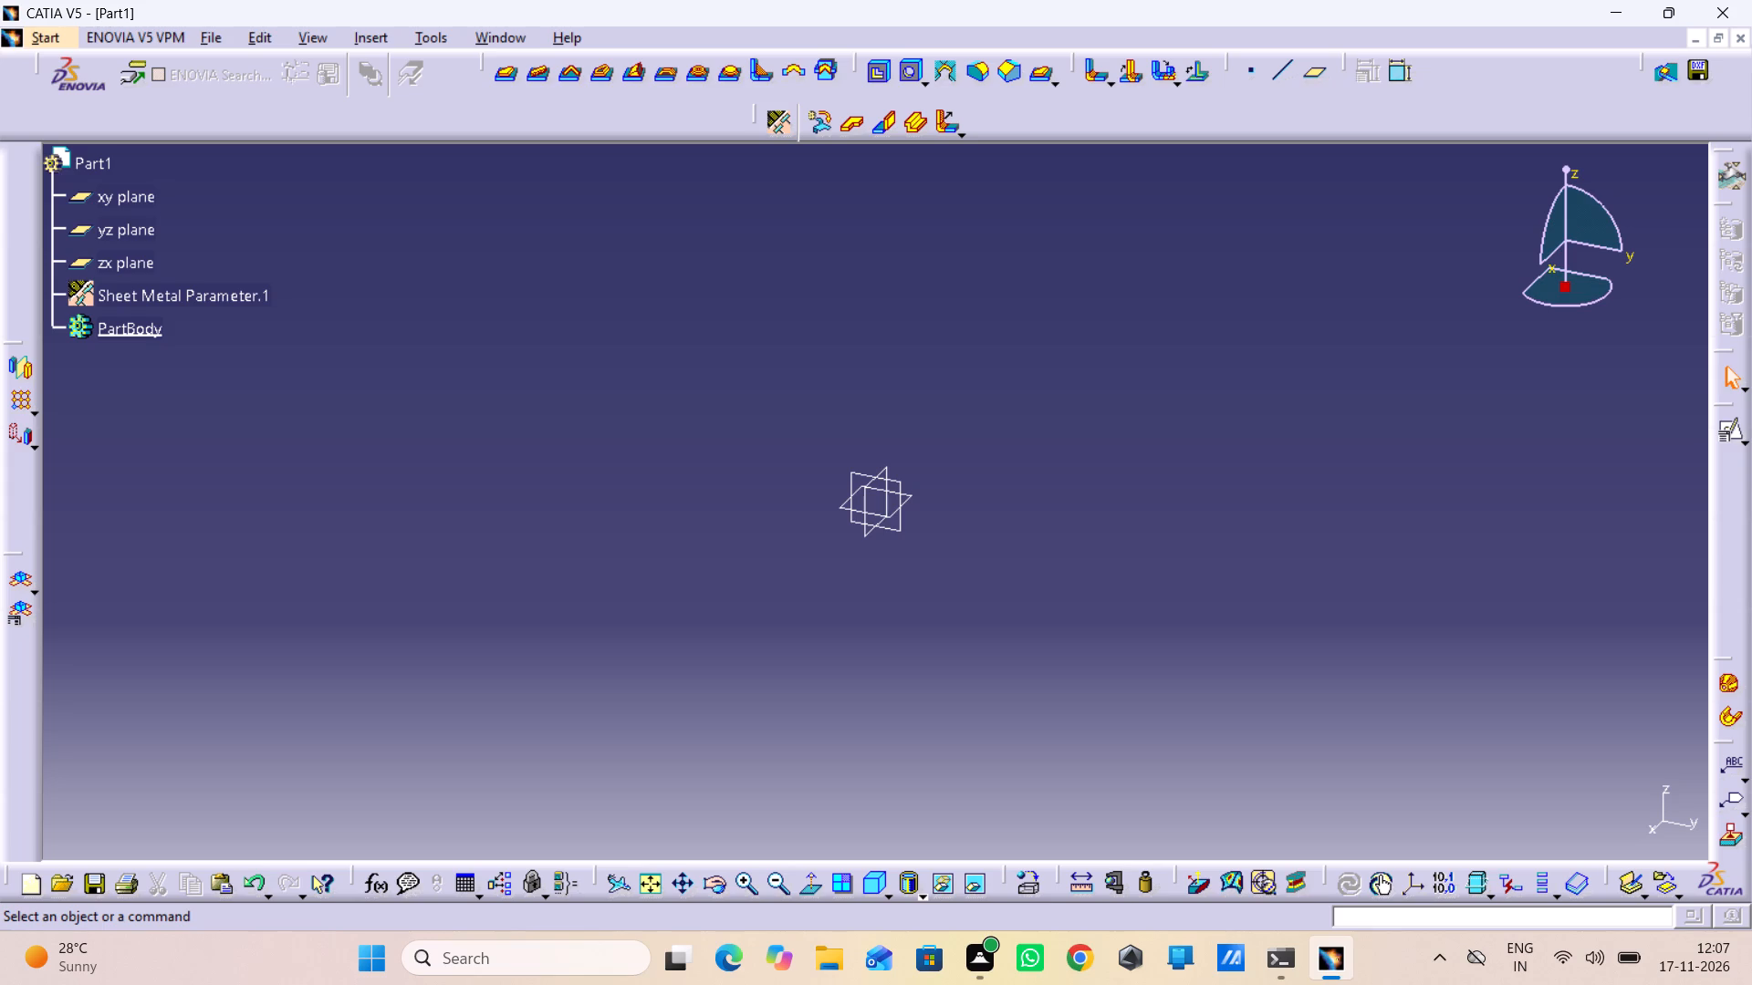
pyautogui.click(1008, 491)
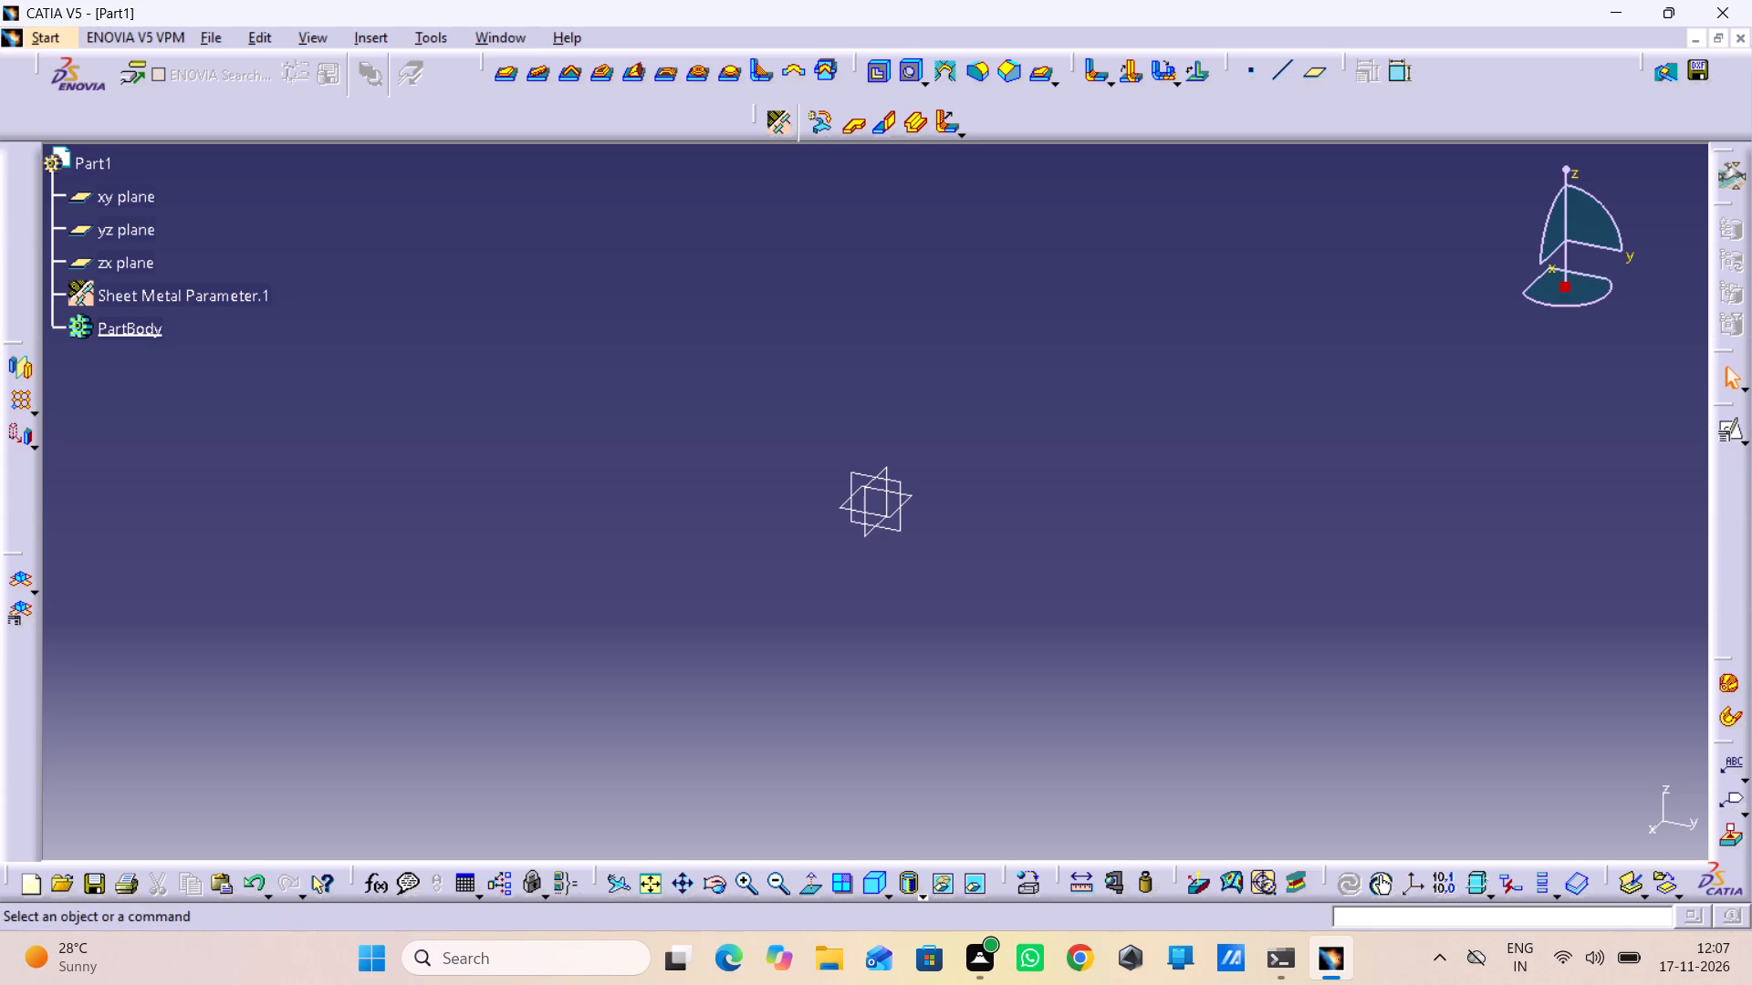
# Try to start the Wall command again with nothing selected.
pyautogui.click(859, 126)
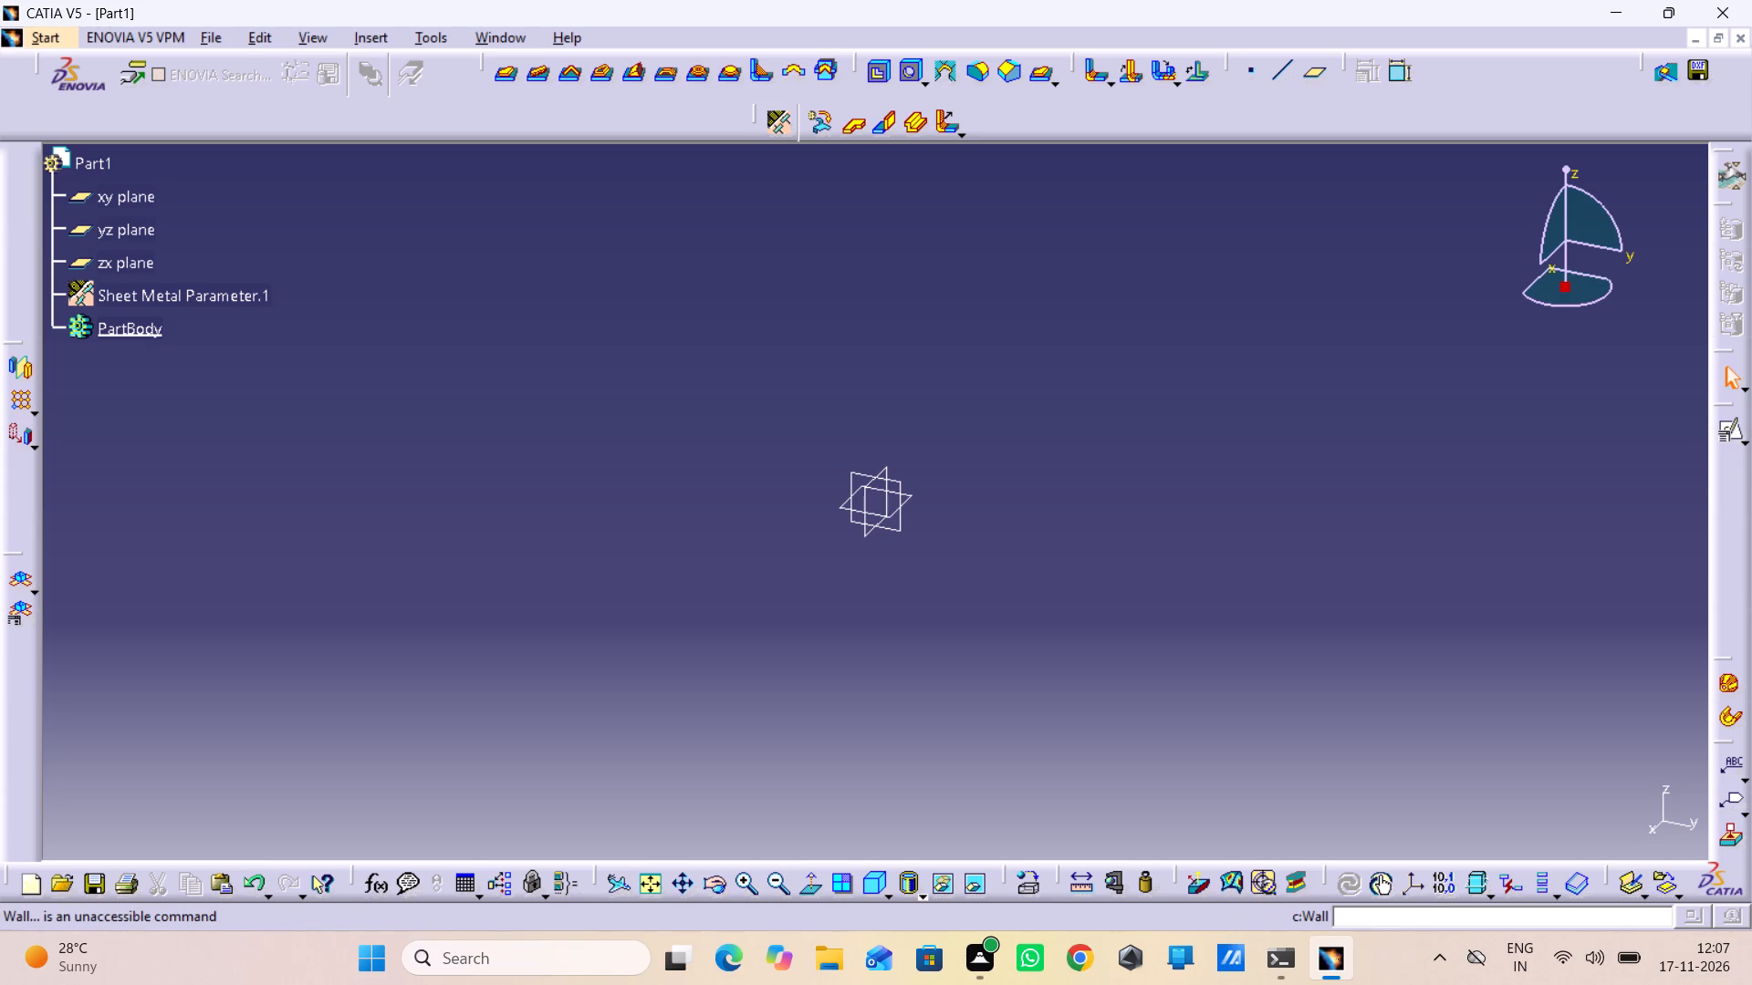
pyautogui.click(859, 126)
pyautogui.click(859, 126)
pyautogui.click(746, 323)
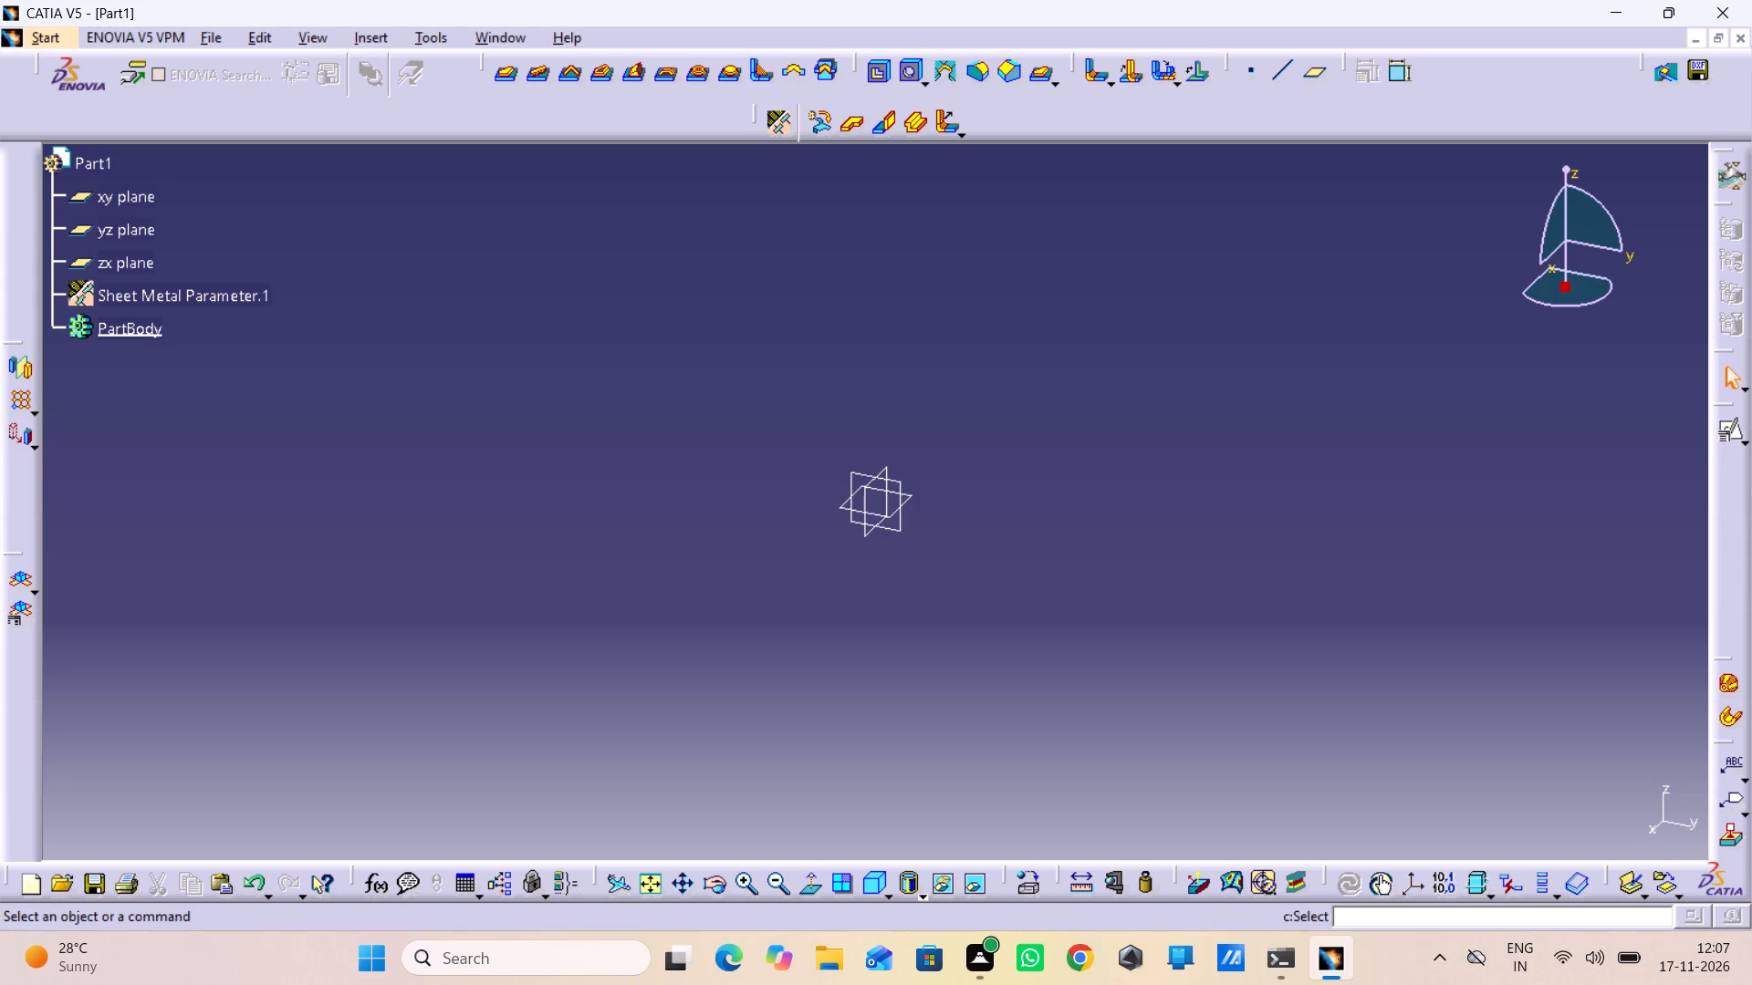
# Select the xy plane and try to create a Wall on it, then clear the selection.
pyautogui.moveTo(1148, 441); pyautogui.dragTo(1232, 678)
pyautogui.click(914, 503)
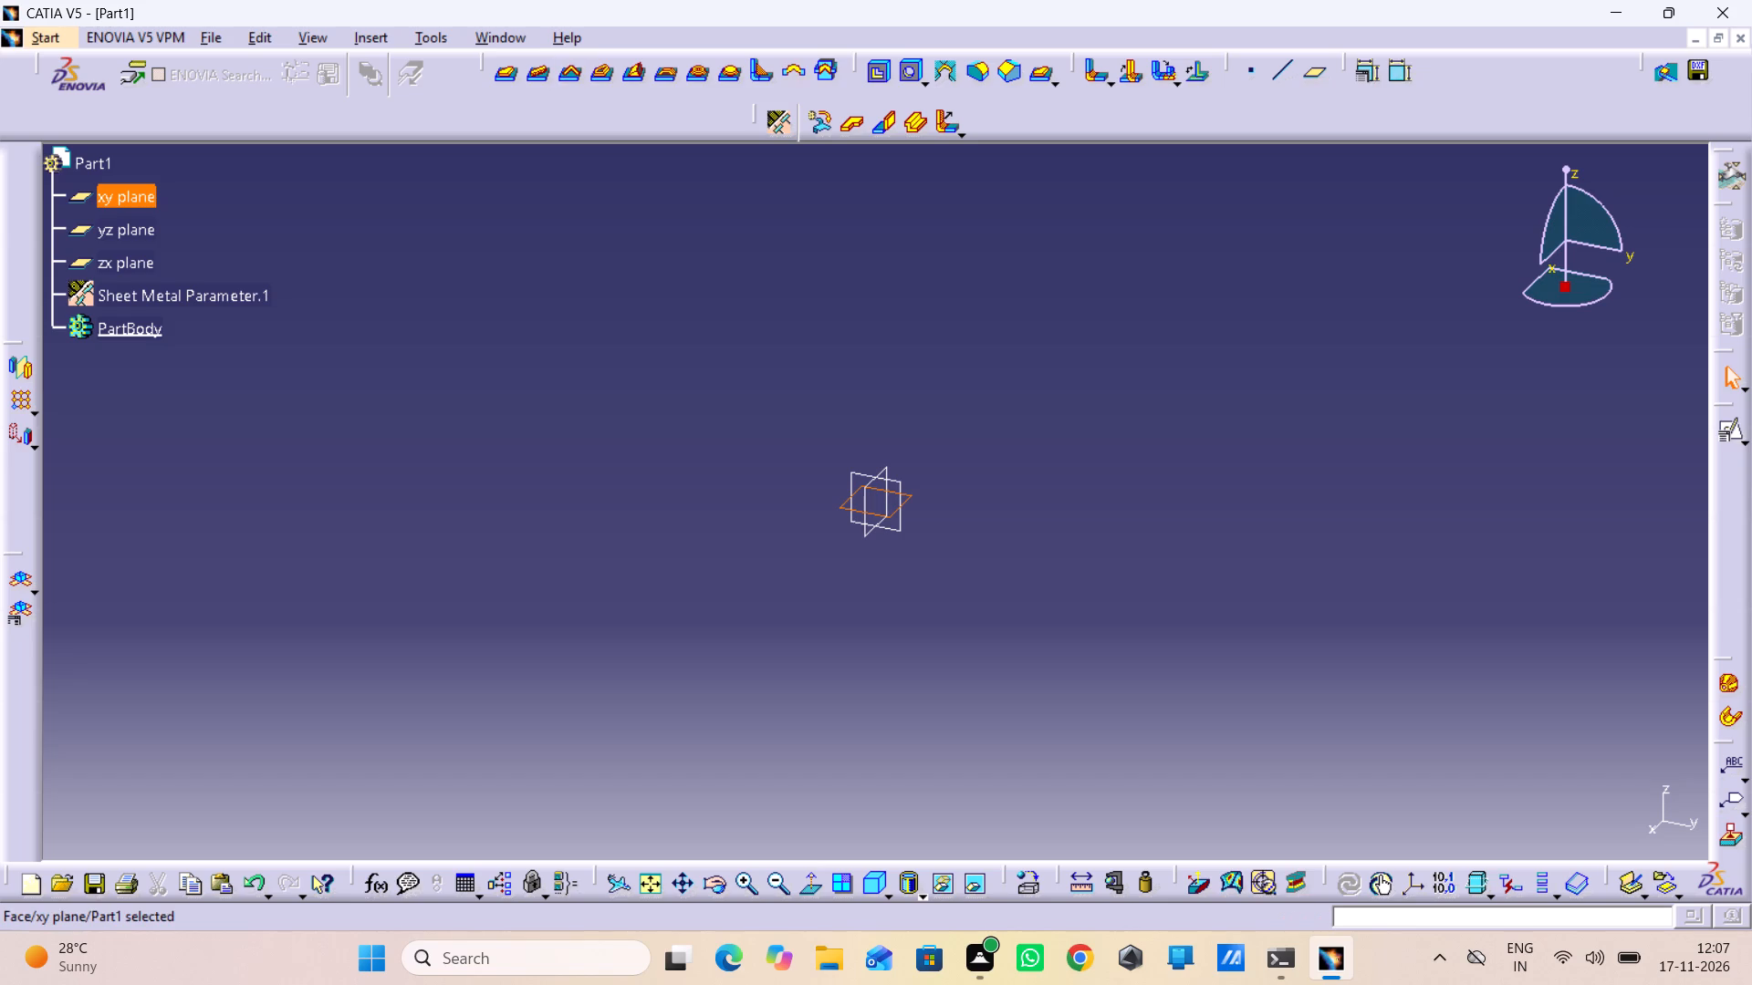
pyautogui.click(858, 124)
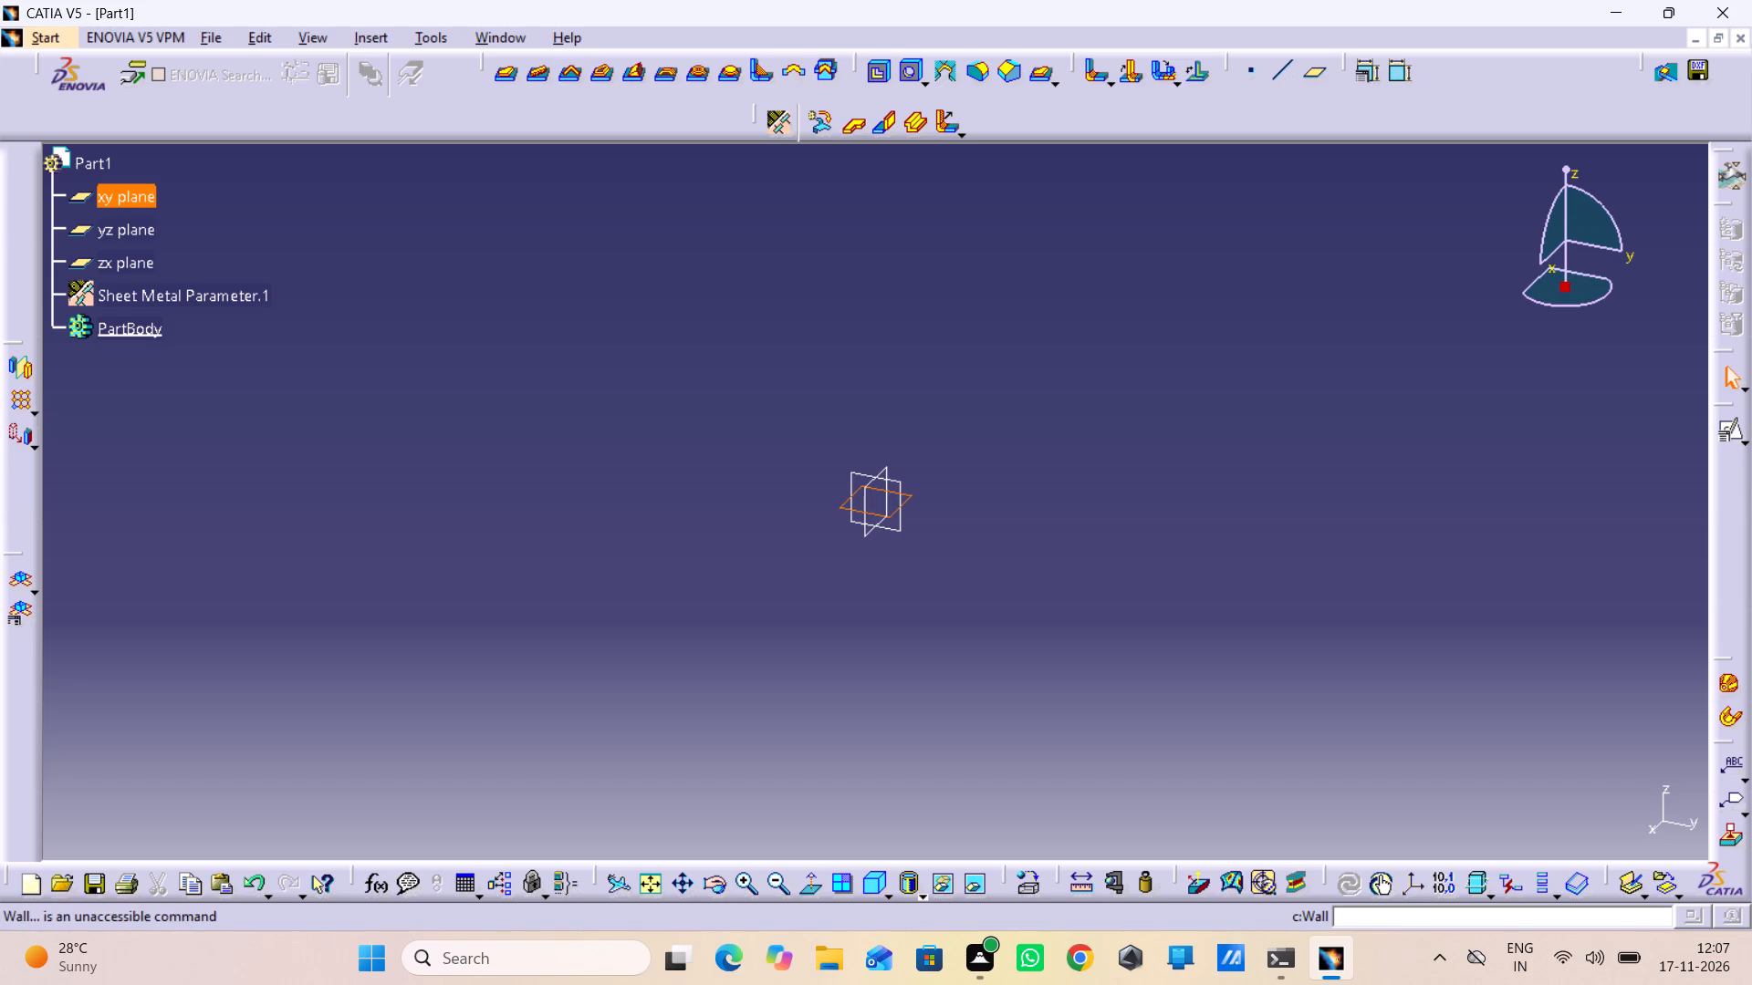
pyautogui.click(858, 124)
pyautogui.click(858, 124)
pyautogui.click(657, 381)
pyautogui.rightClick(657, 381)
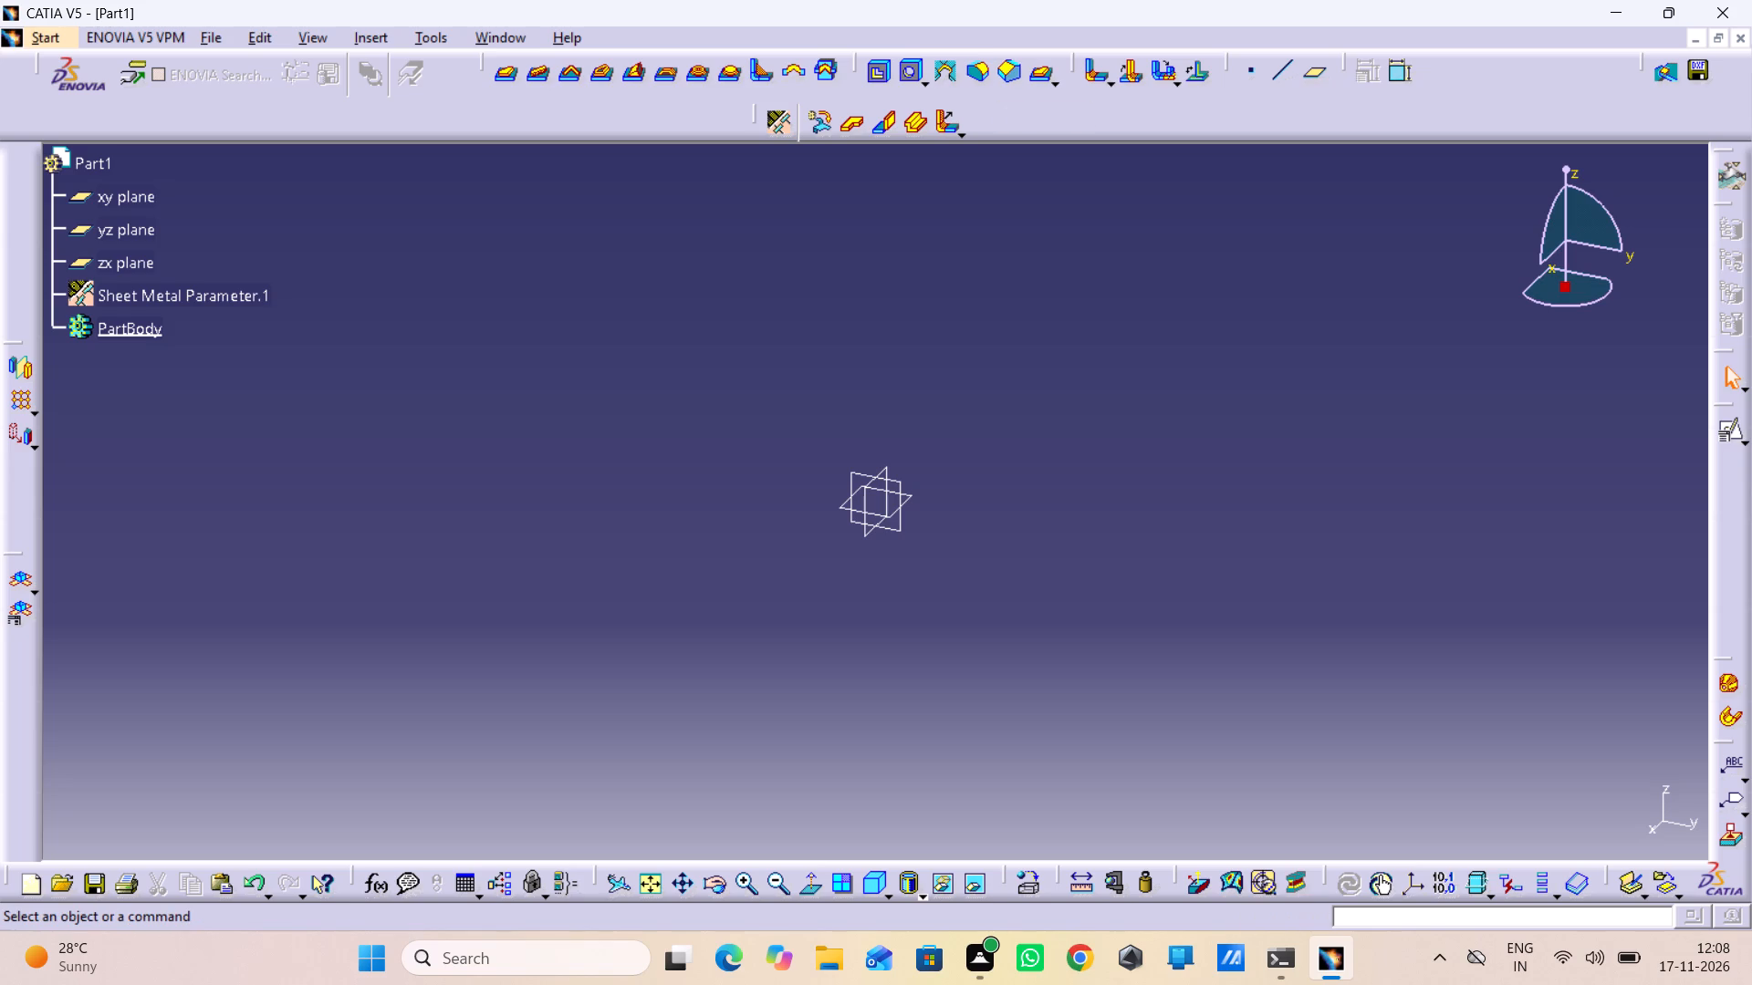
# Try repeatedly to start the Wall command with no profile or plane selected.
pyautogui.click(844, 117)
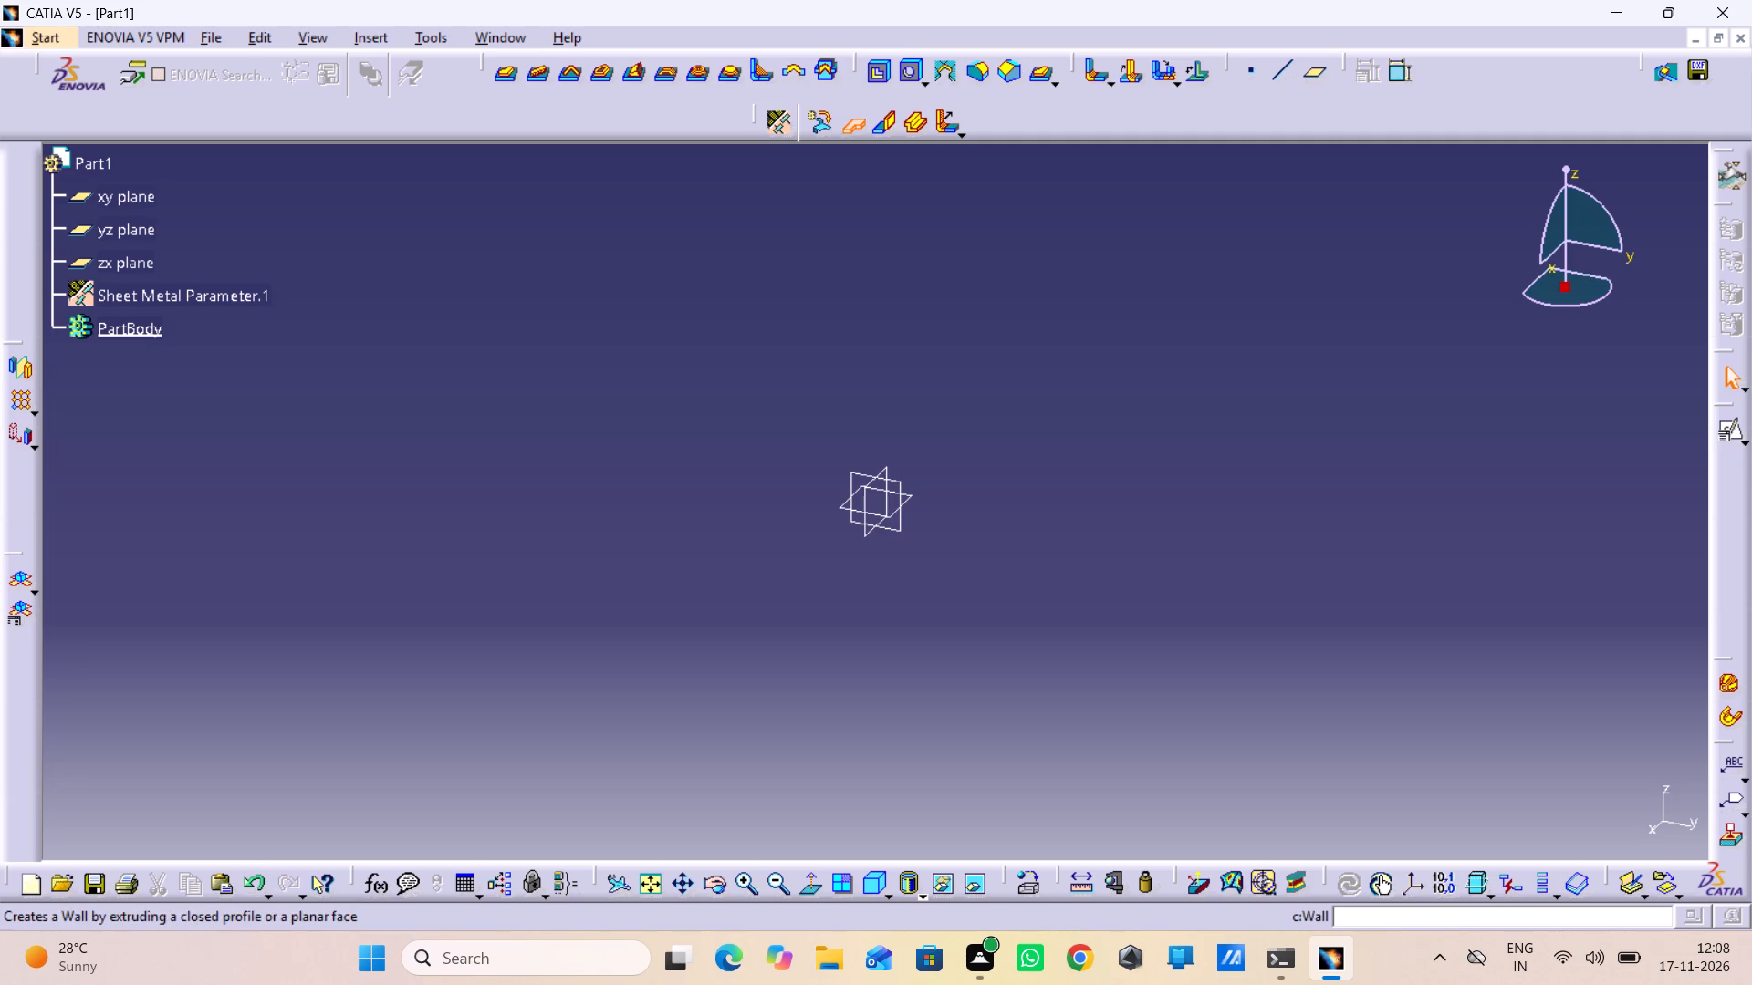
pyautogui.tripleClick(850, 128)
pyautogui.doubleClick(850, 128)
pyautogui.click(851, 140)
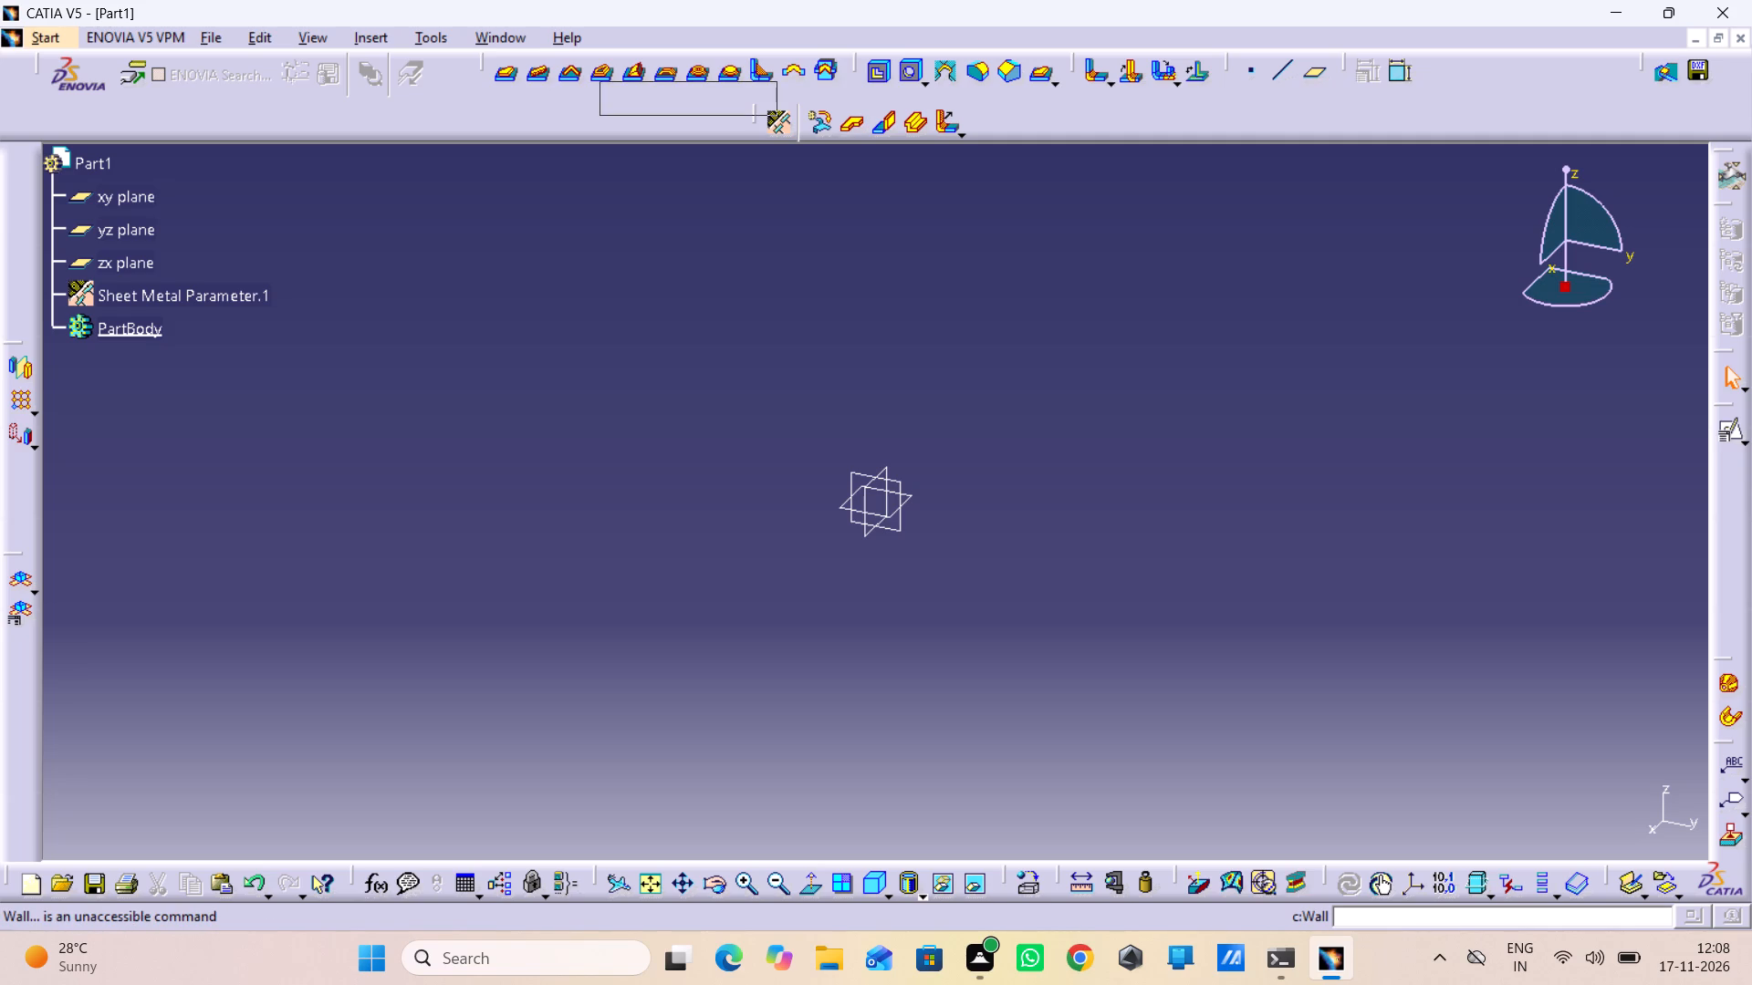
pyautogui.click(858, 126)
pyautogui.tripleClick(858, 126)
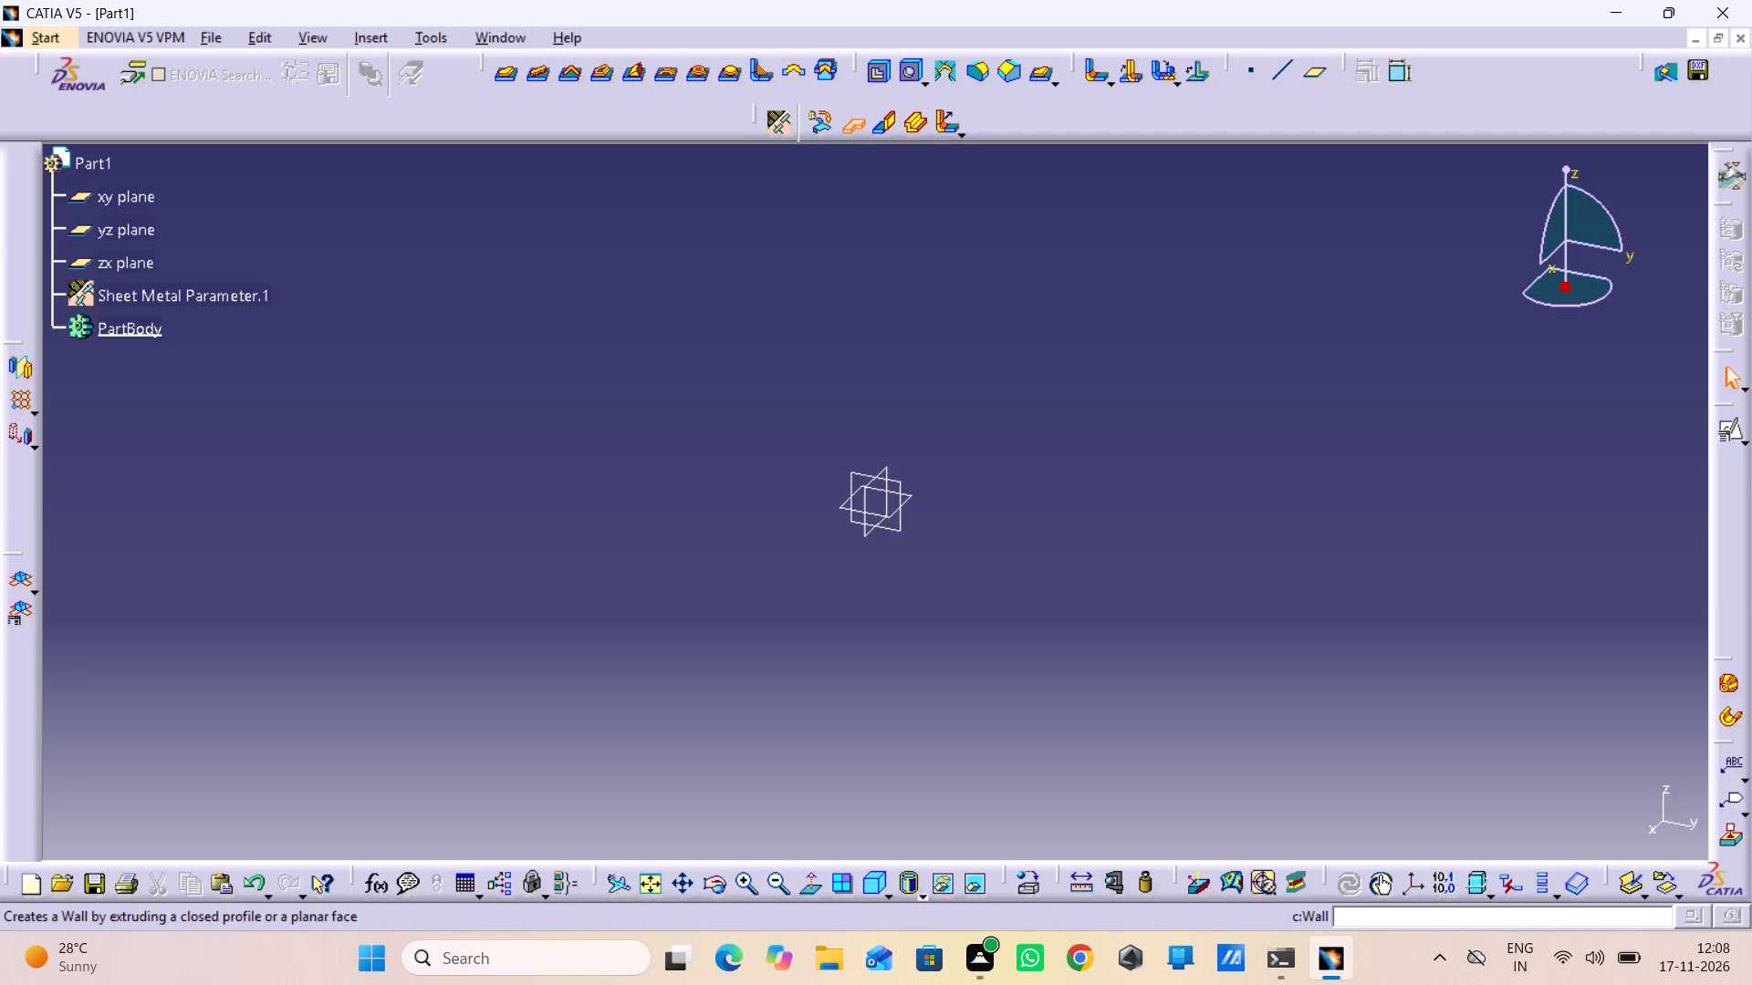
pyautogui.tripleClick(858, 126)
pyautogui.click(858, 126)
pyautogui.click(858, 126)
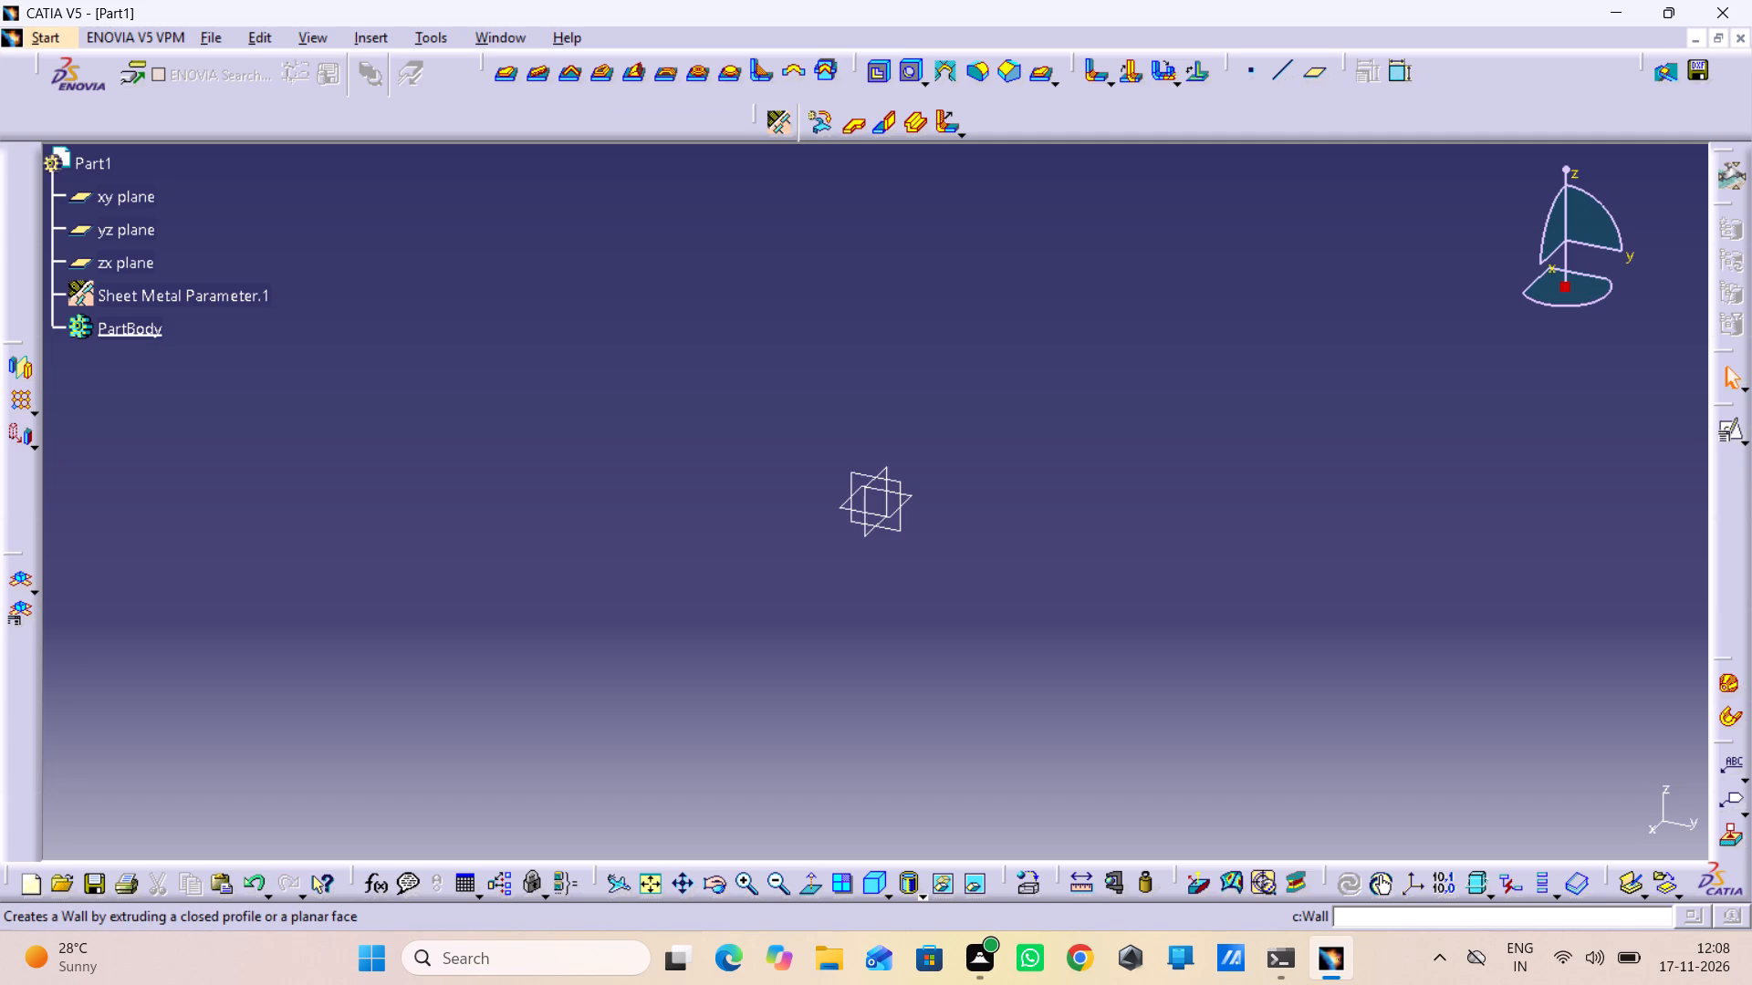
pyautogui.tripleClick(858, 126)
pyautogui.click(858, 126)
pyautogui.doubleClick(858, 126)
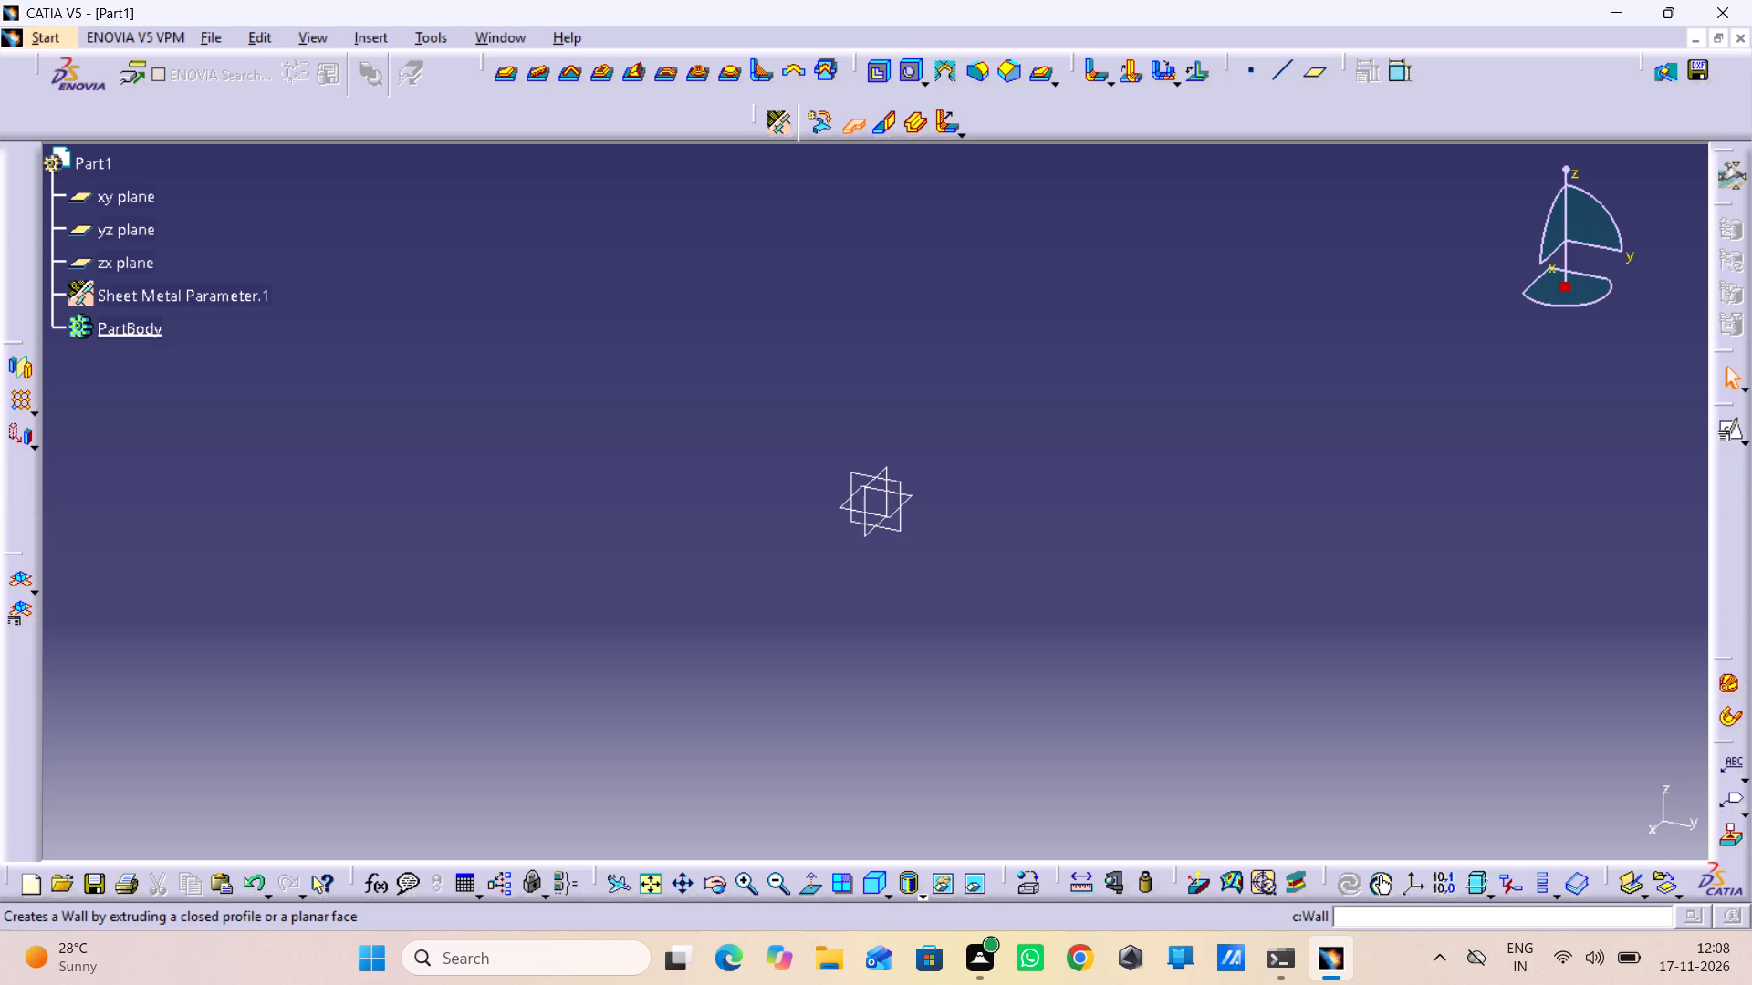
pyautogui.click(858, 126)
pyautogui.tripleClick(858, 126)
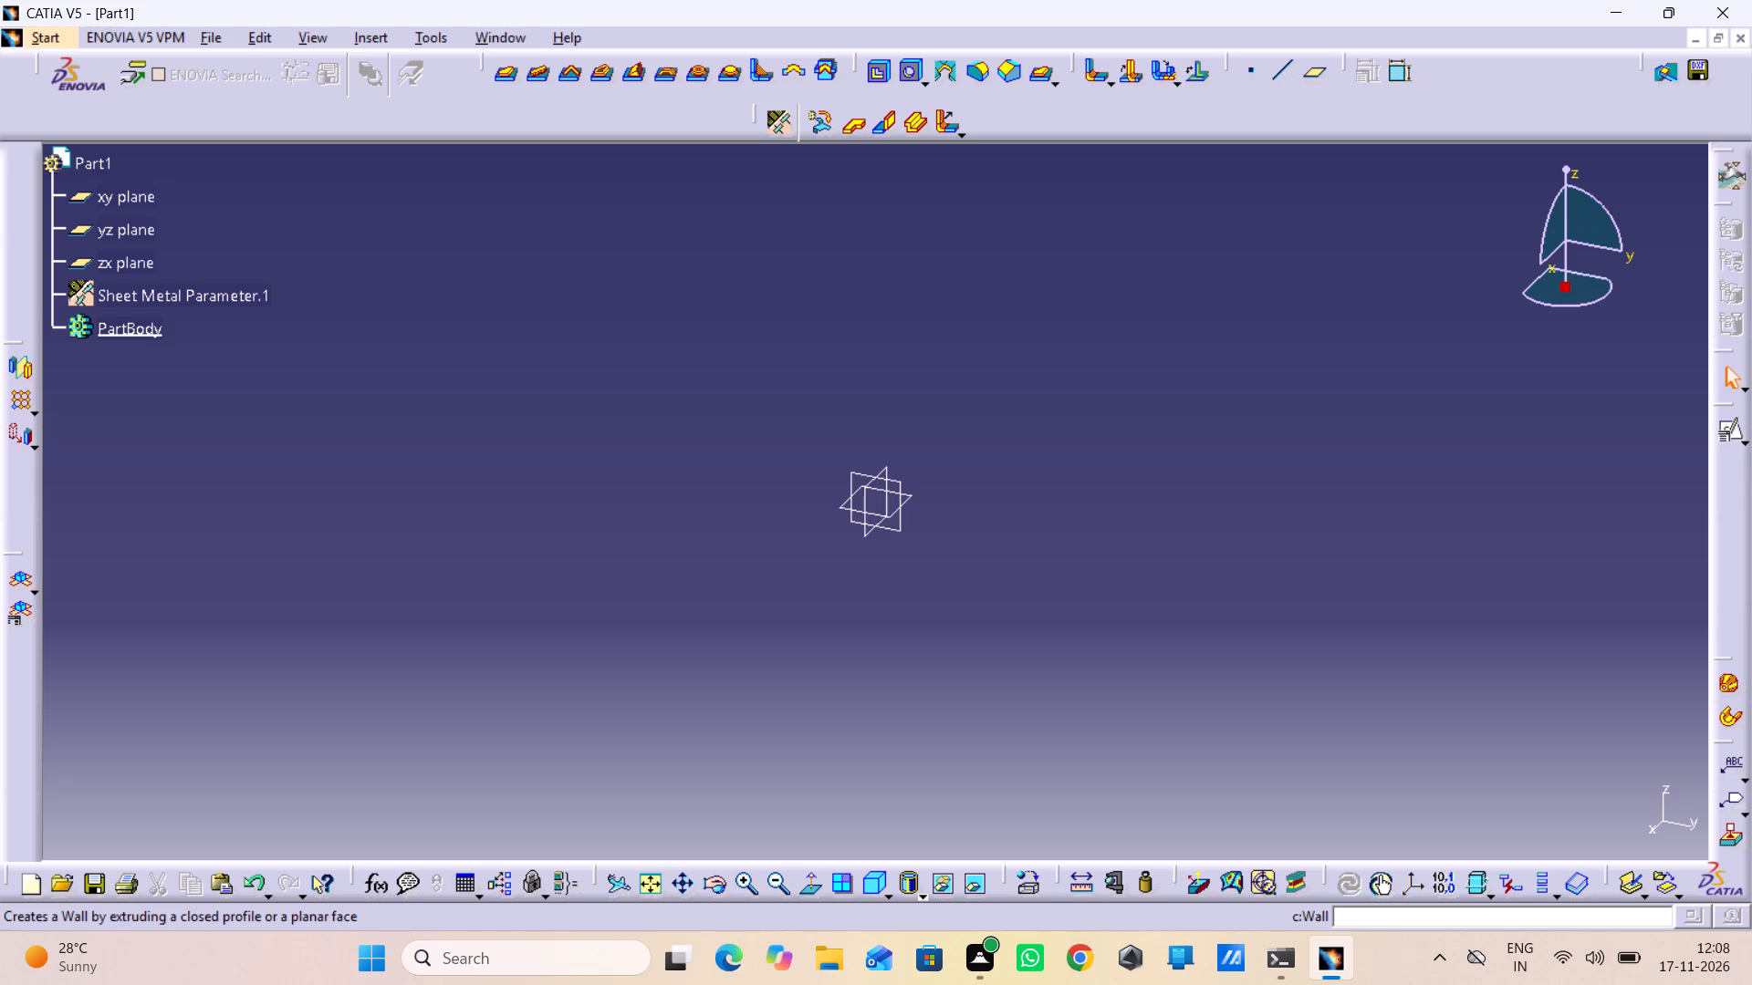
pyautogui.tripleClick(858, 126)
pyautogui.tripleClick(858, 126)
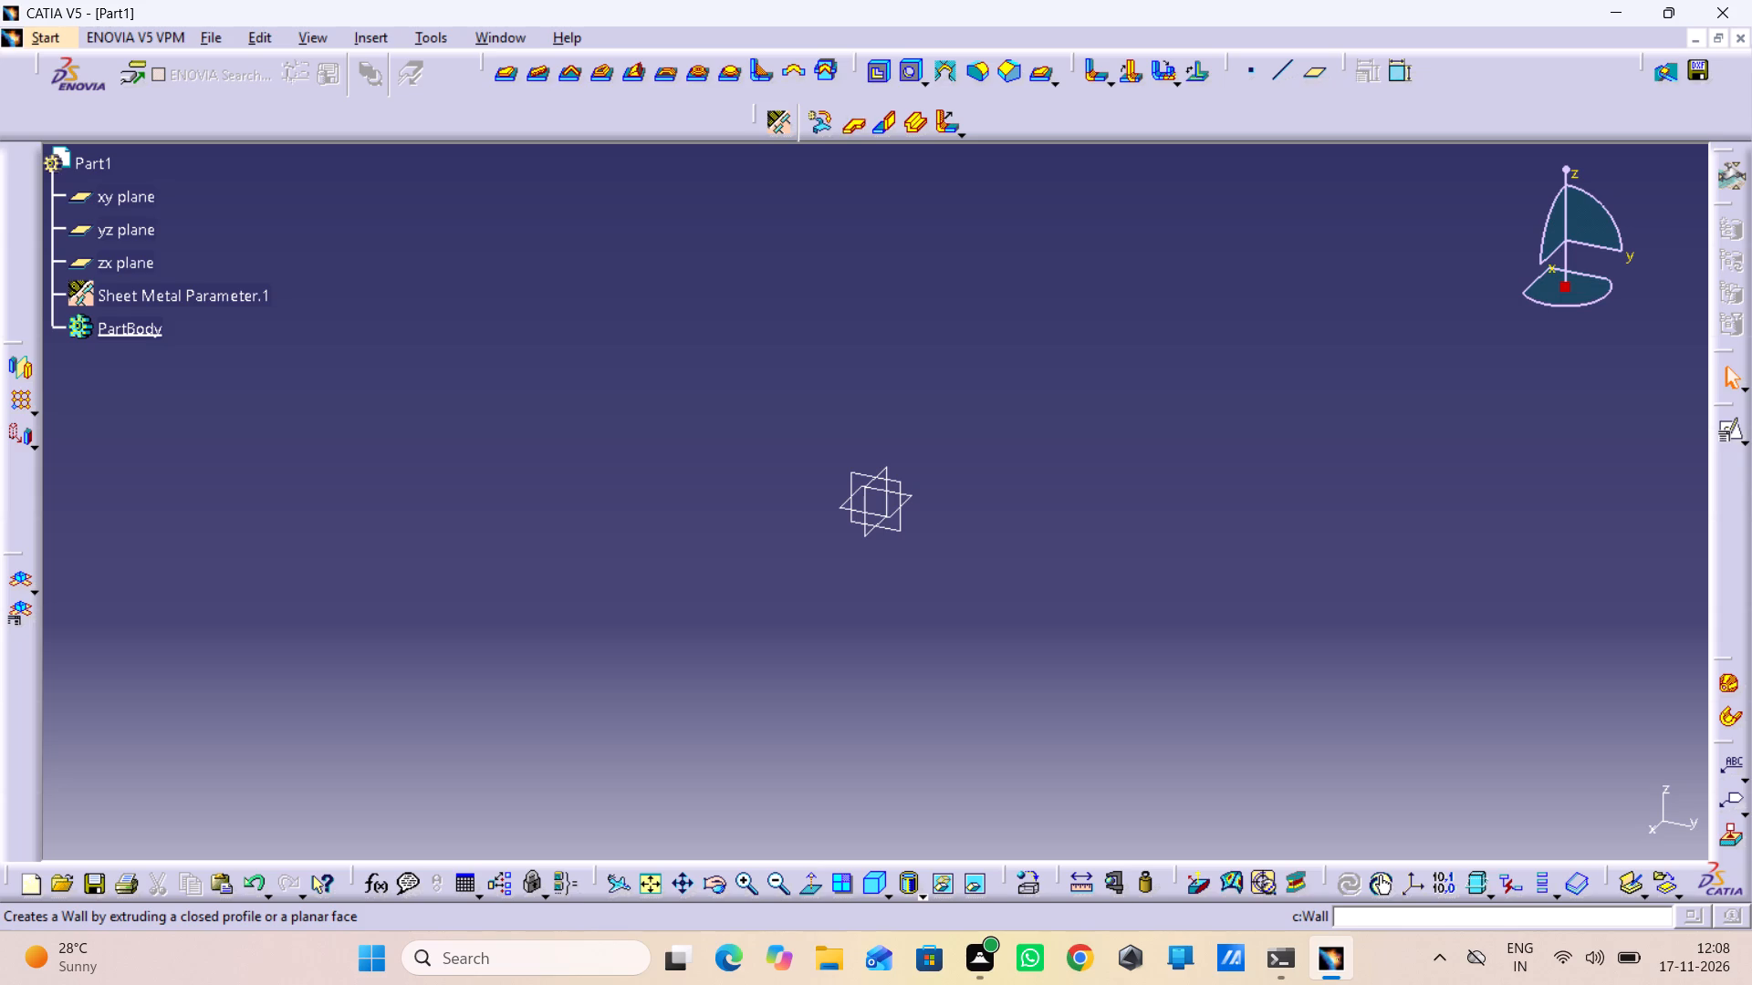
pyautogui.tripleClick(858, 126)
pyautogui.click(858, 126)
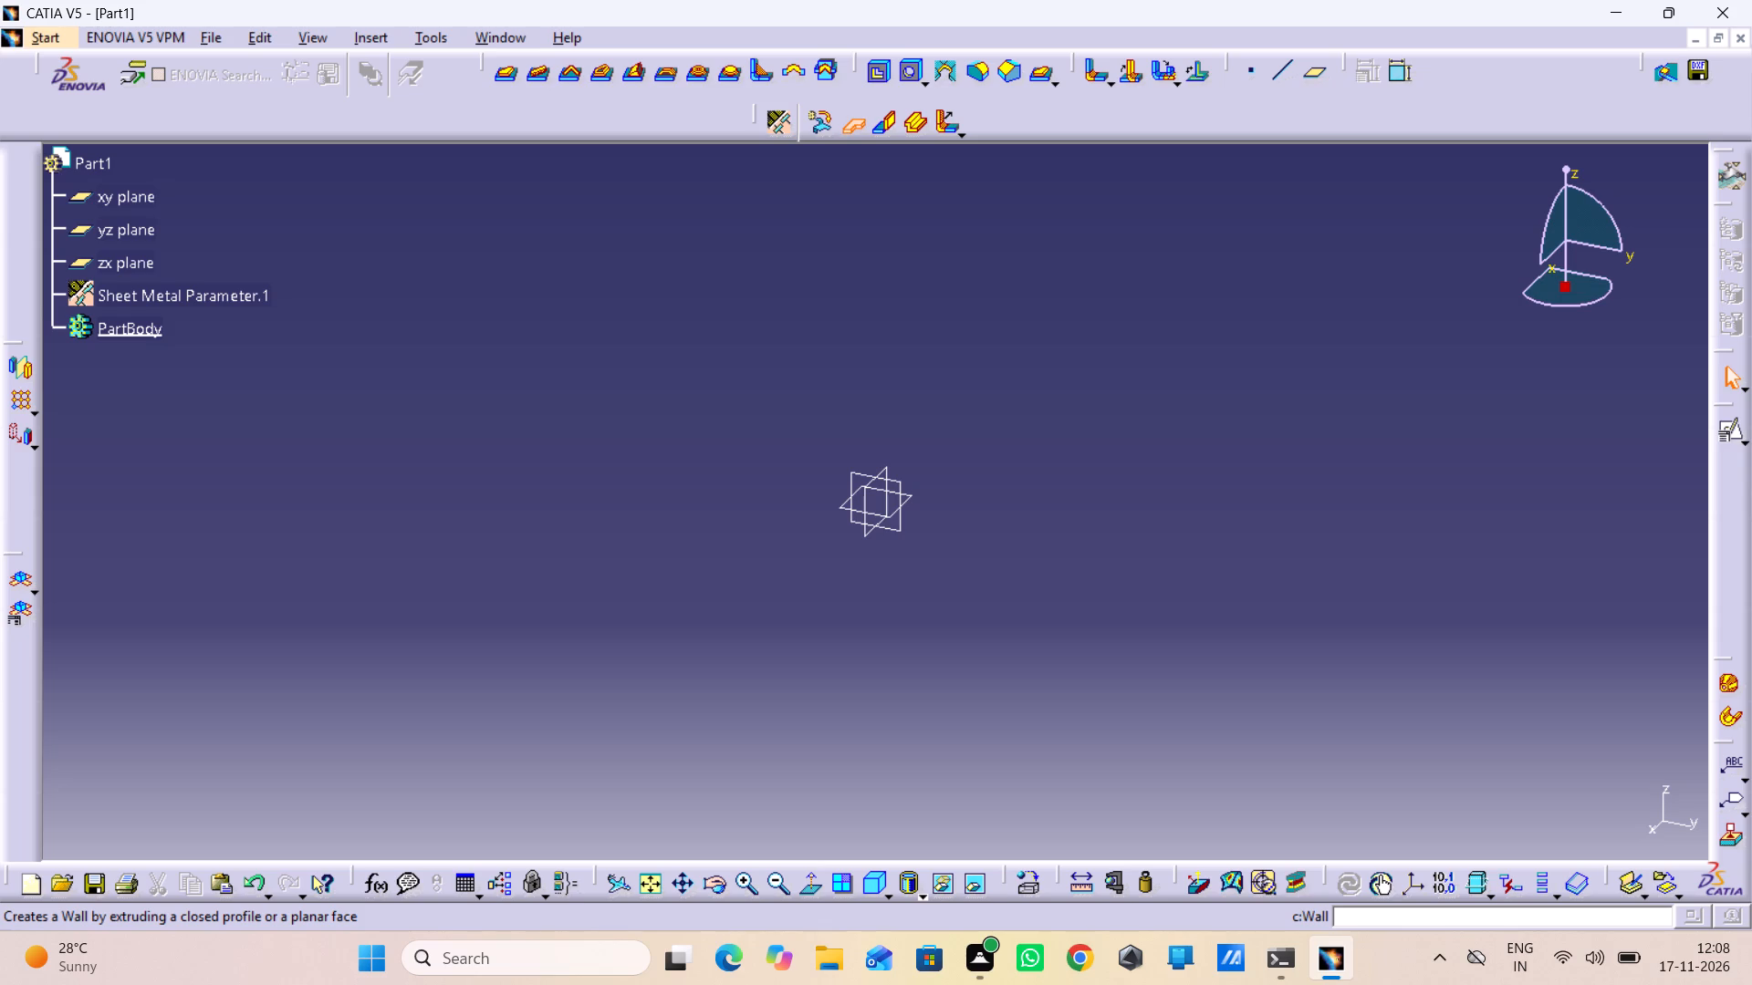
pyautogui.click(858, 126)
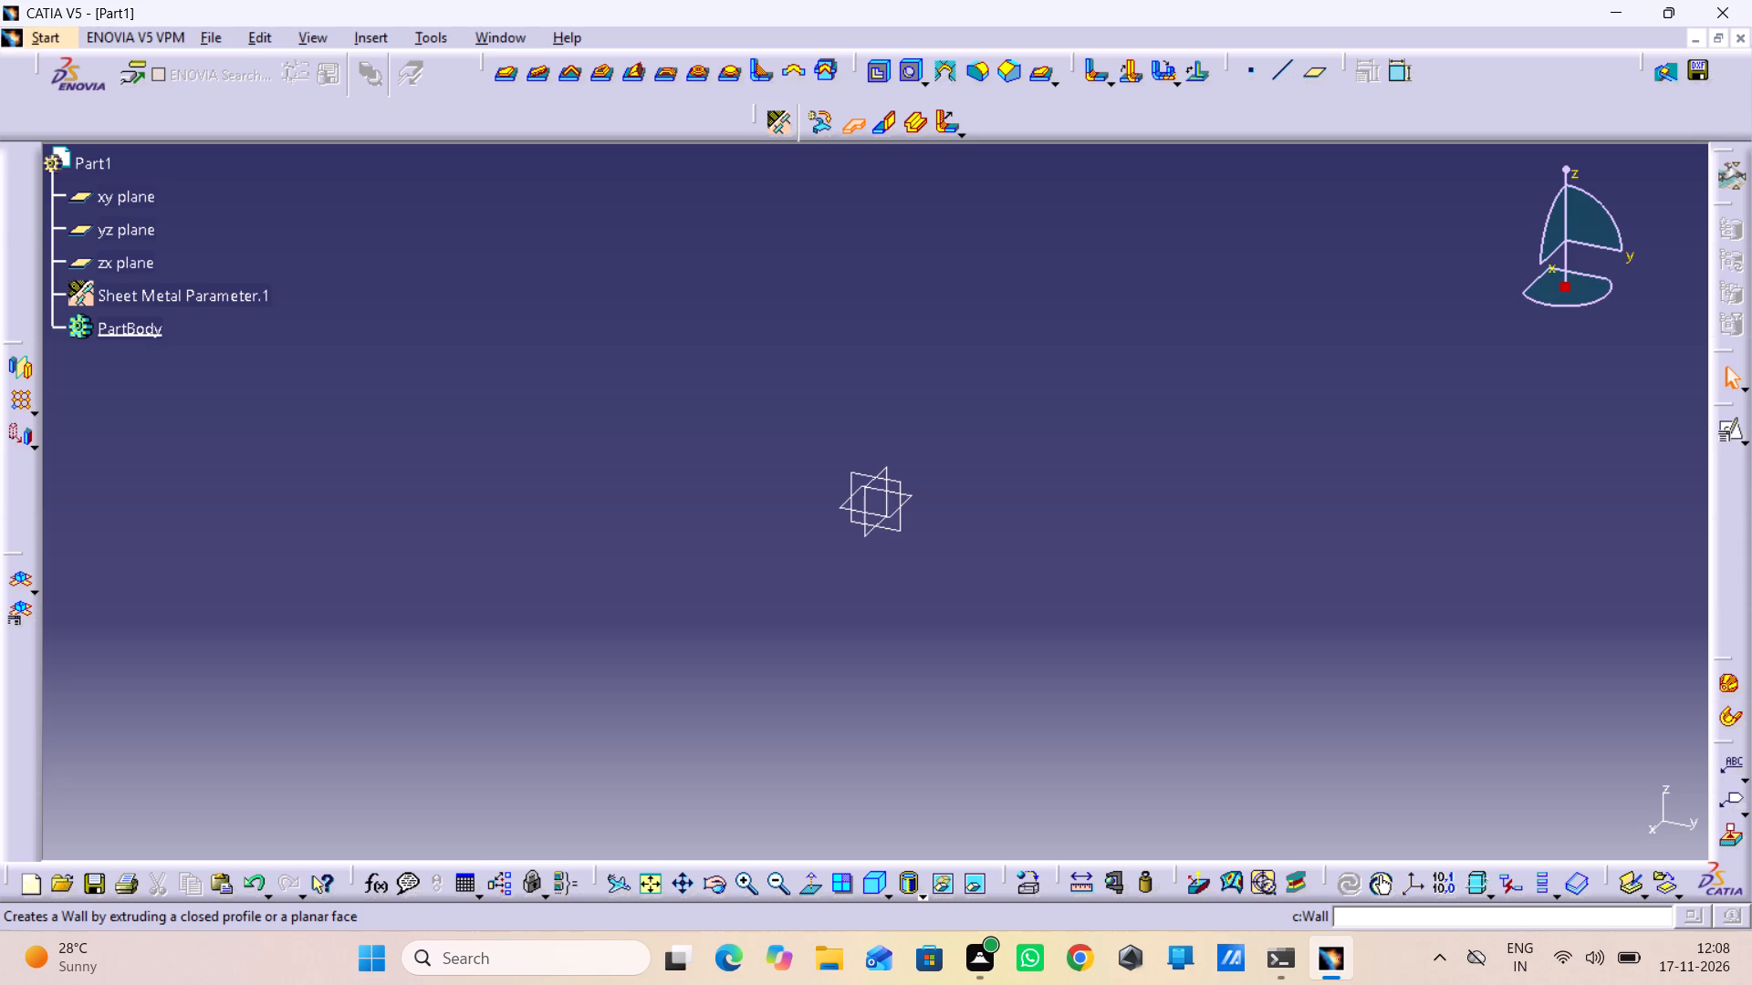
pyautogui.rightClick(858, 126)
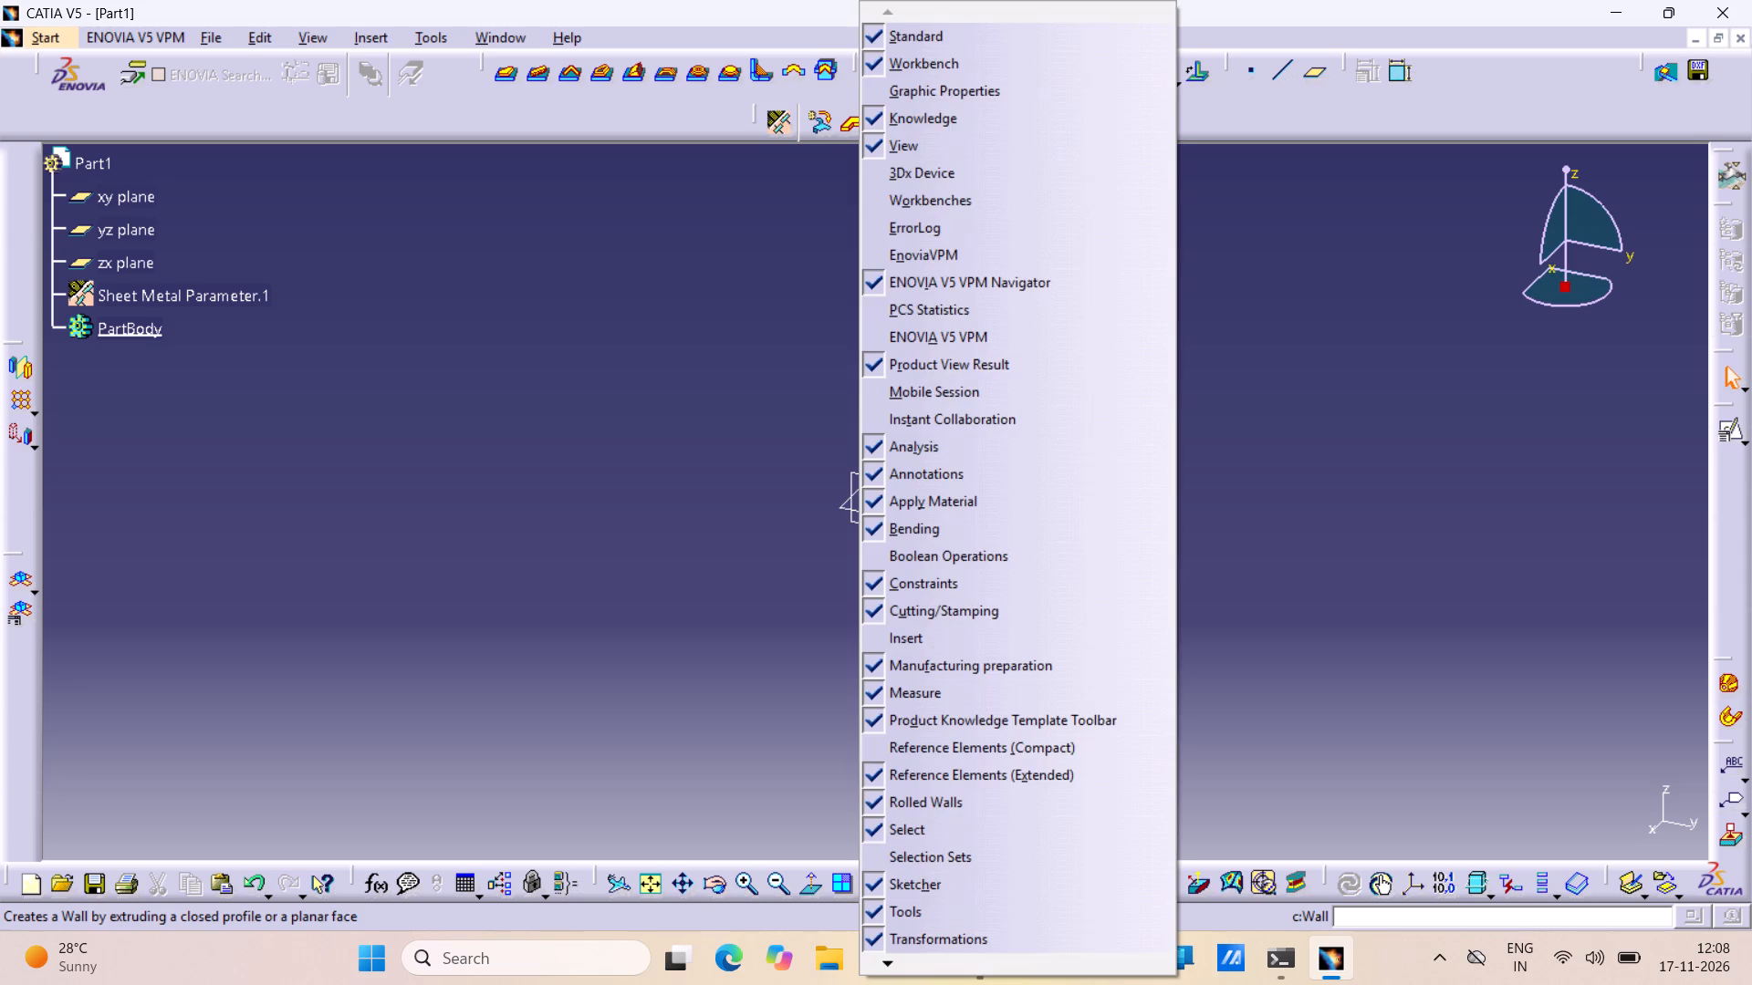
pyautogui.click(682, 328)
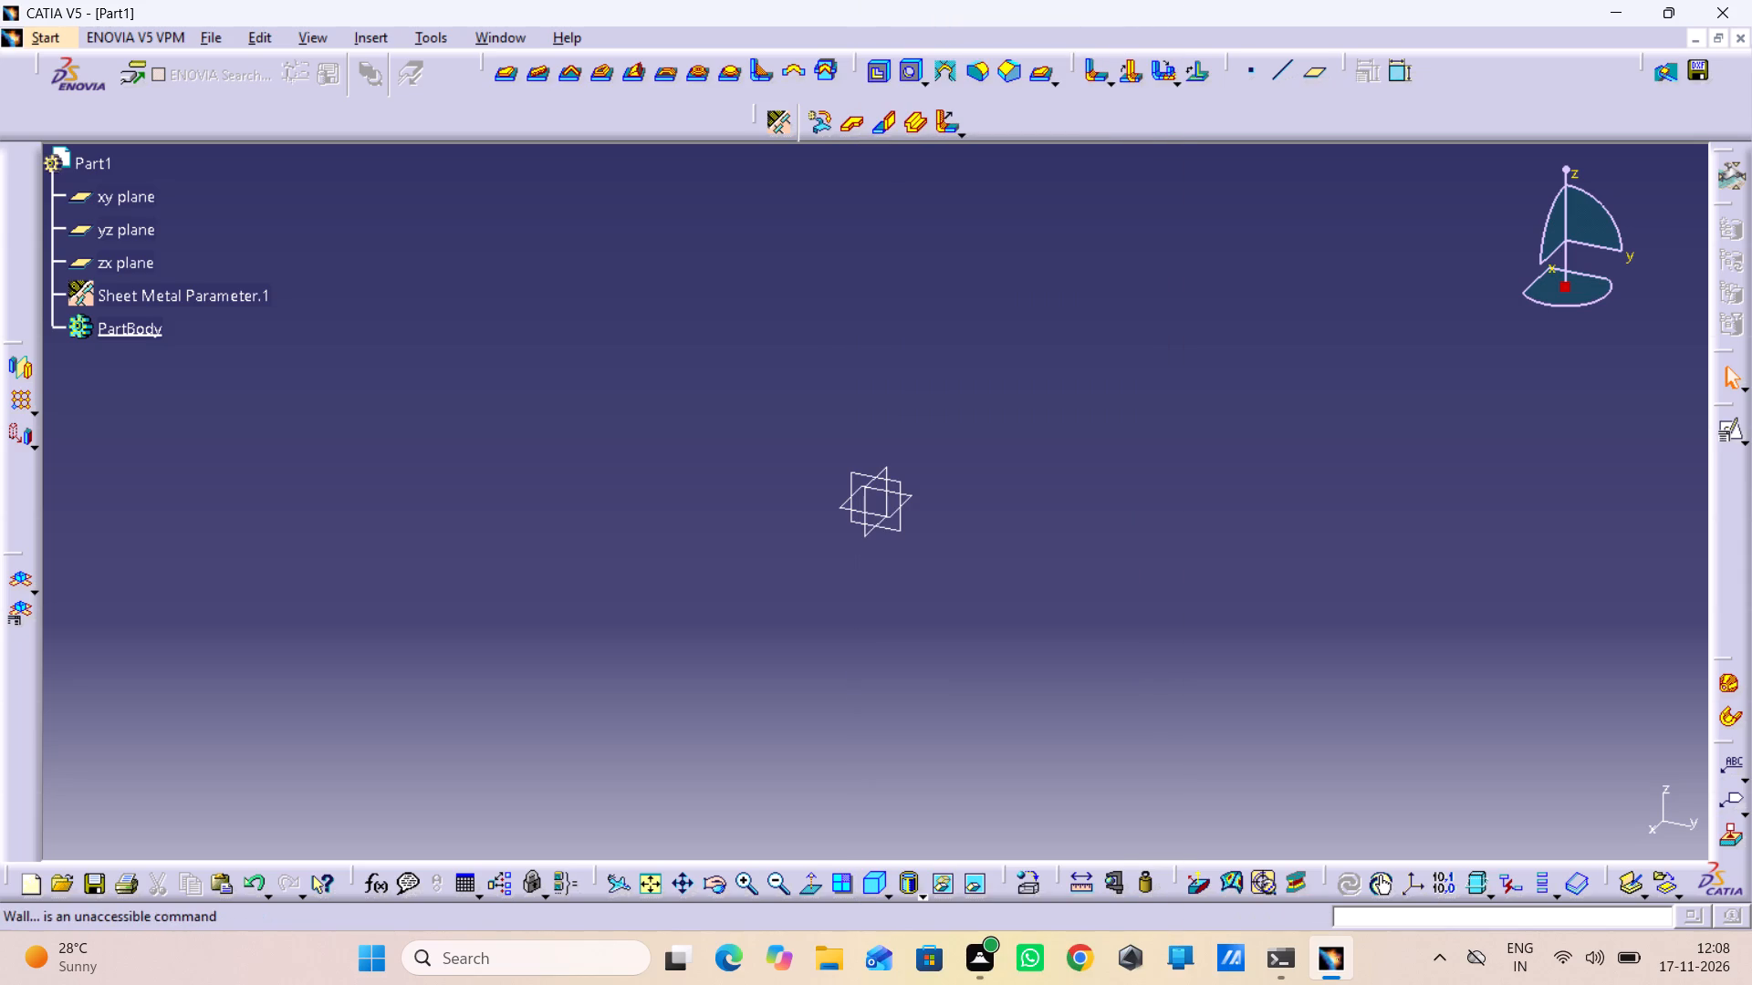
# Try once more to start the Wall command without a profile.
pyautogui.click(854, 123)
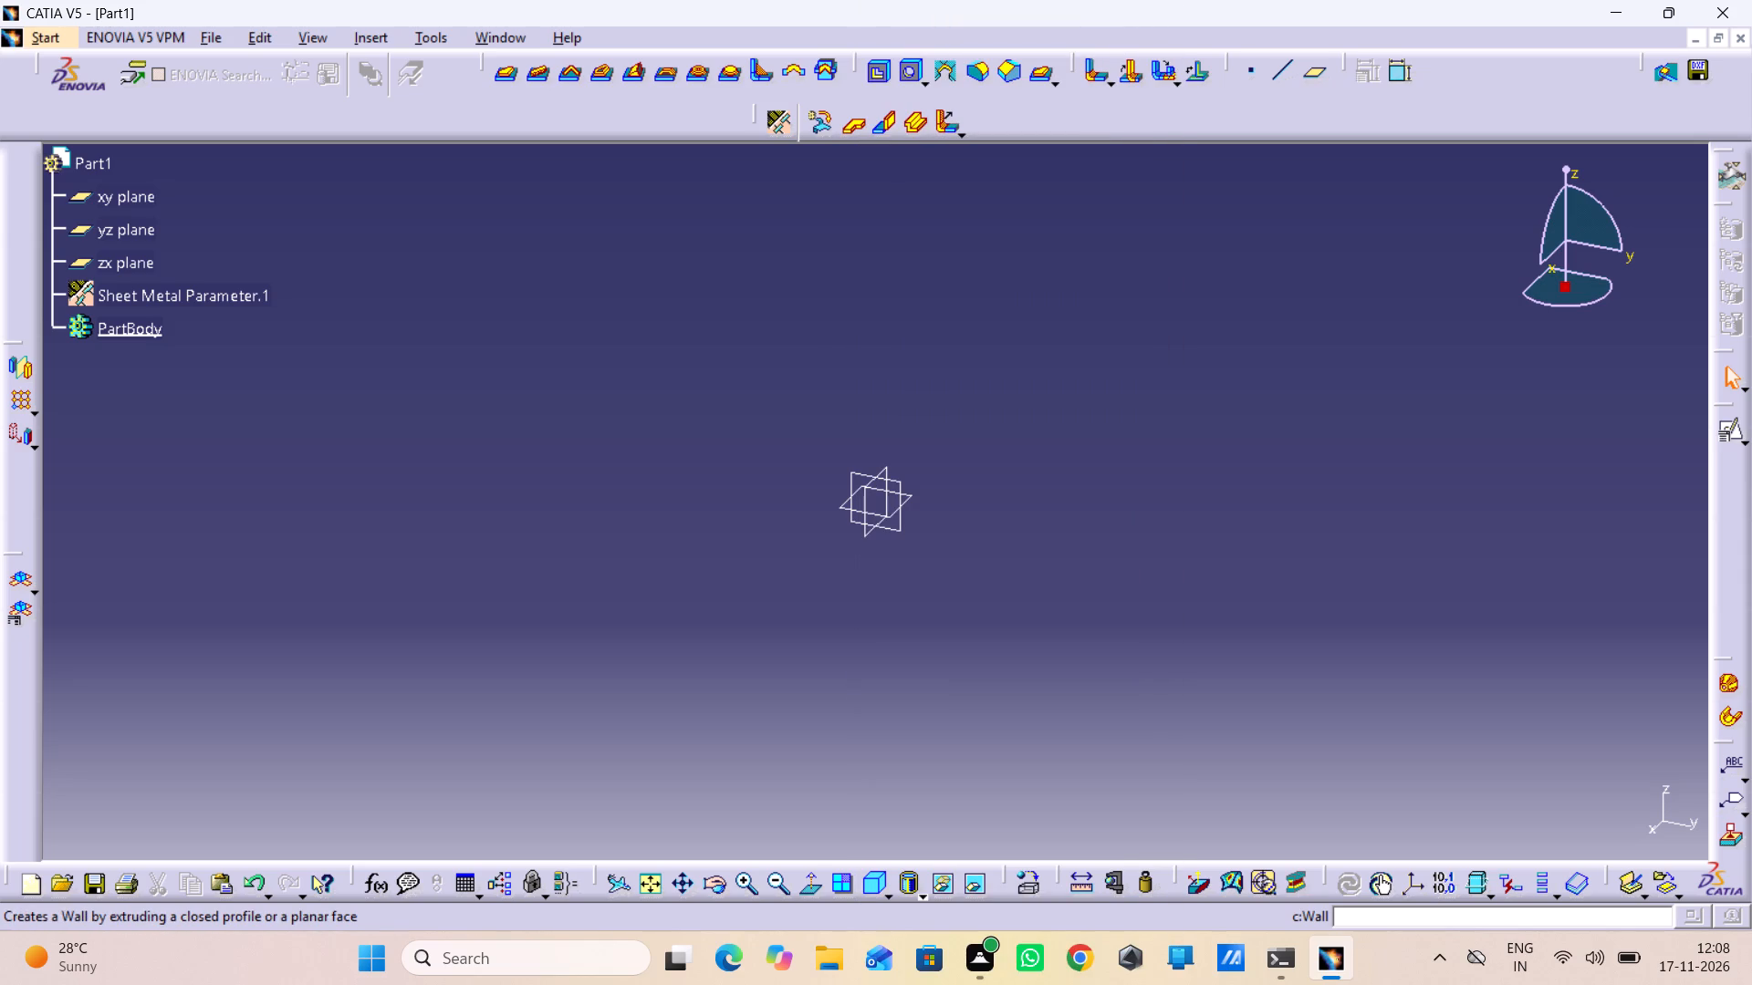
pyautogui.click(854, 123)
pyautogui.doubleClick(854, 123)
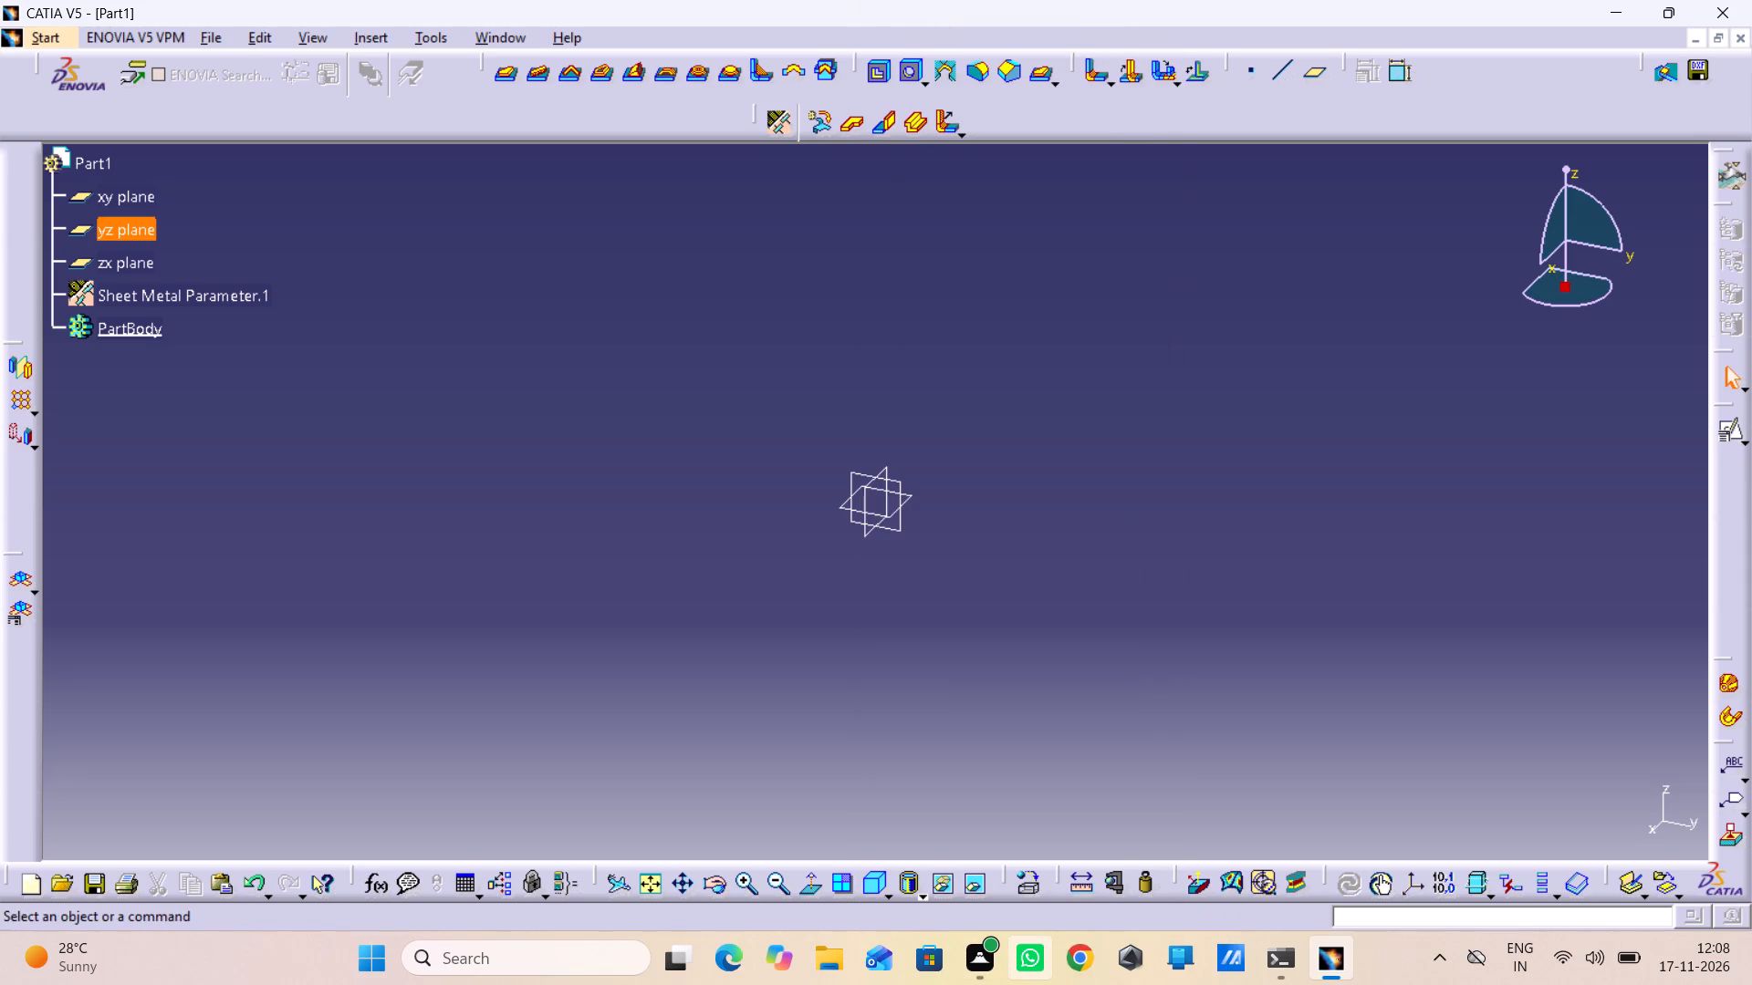
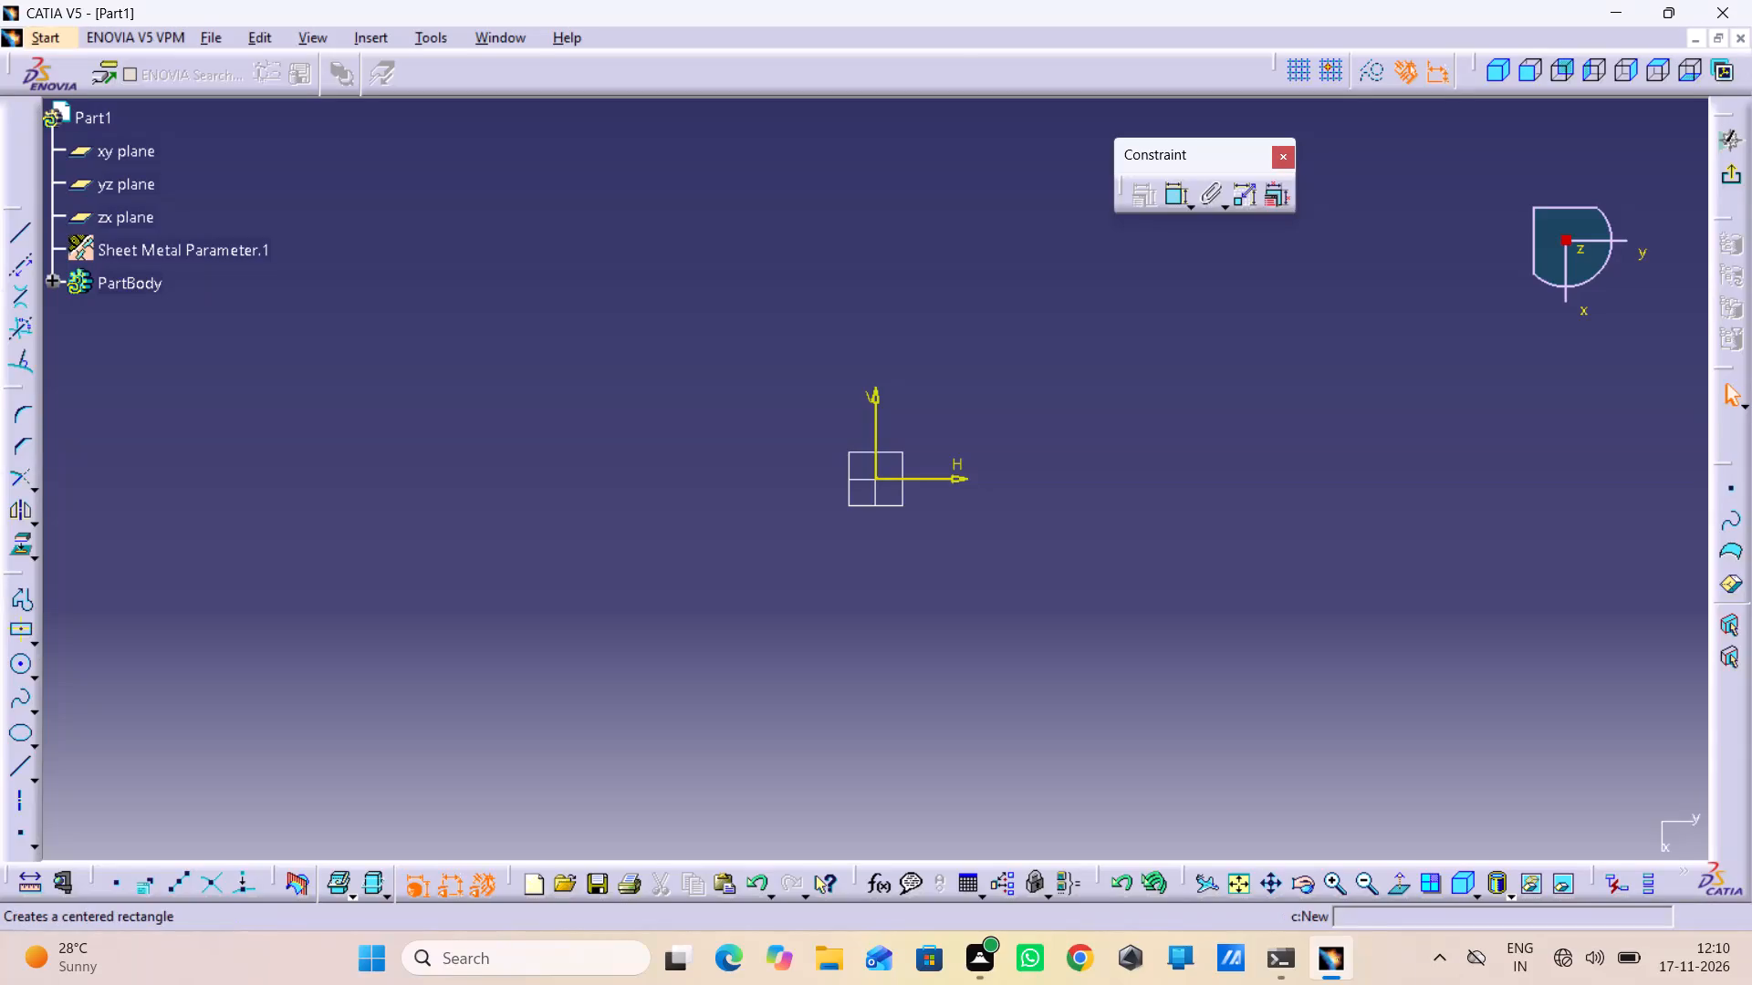
# Sketch a centered rectangle about 52.6 mm wide and 96.3 mm high at the sketch origin.
pyautogui.click(23, 639)
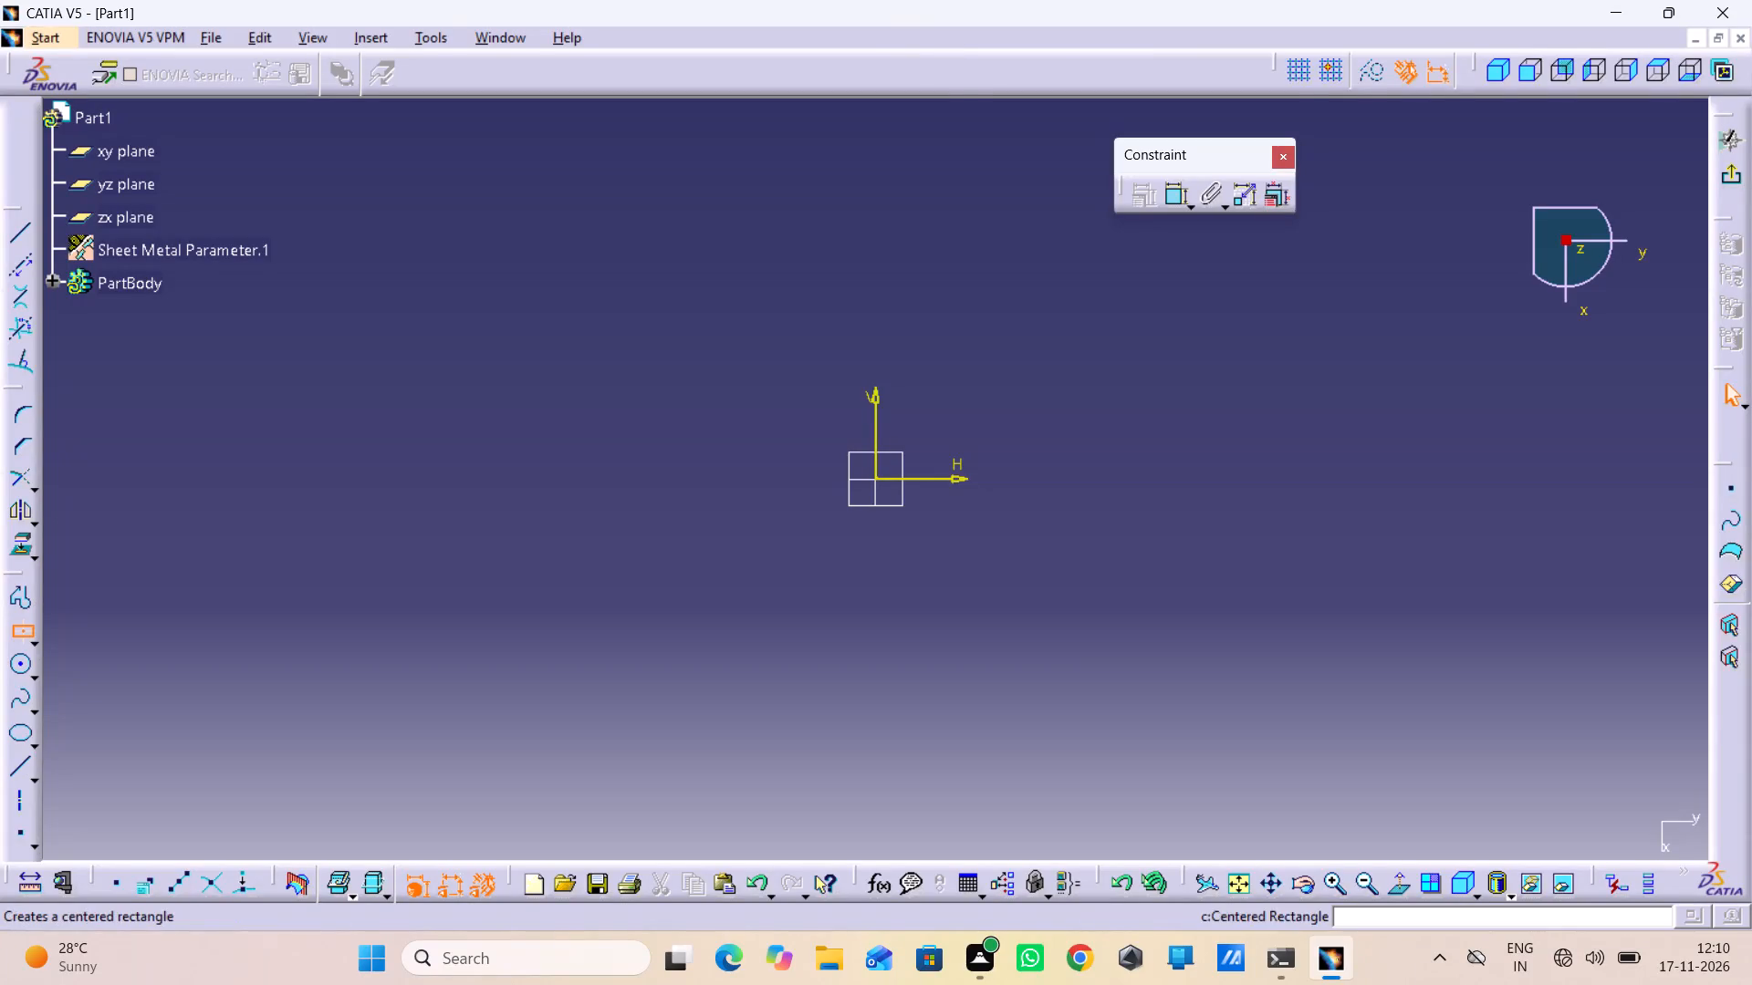
pyautogui.click(871, 480)
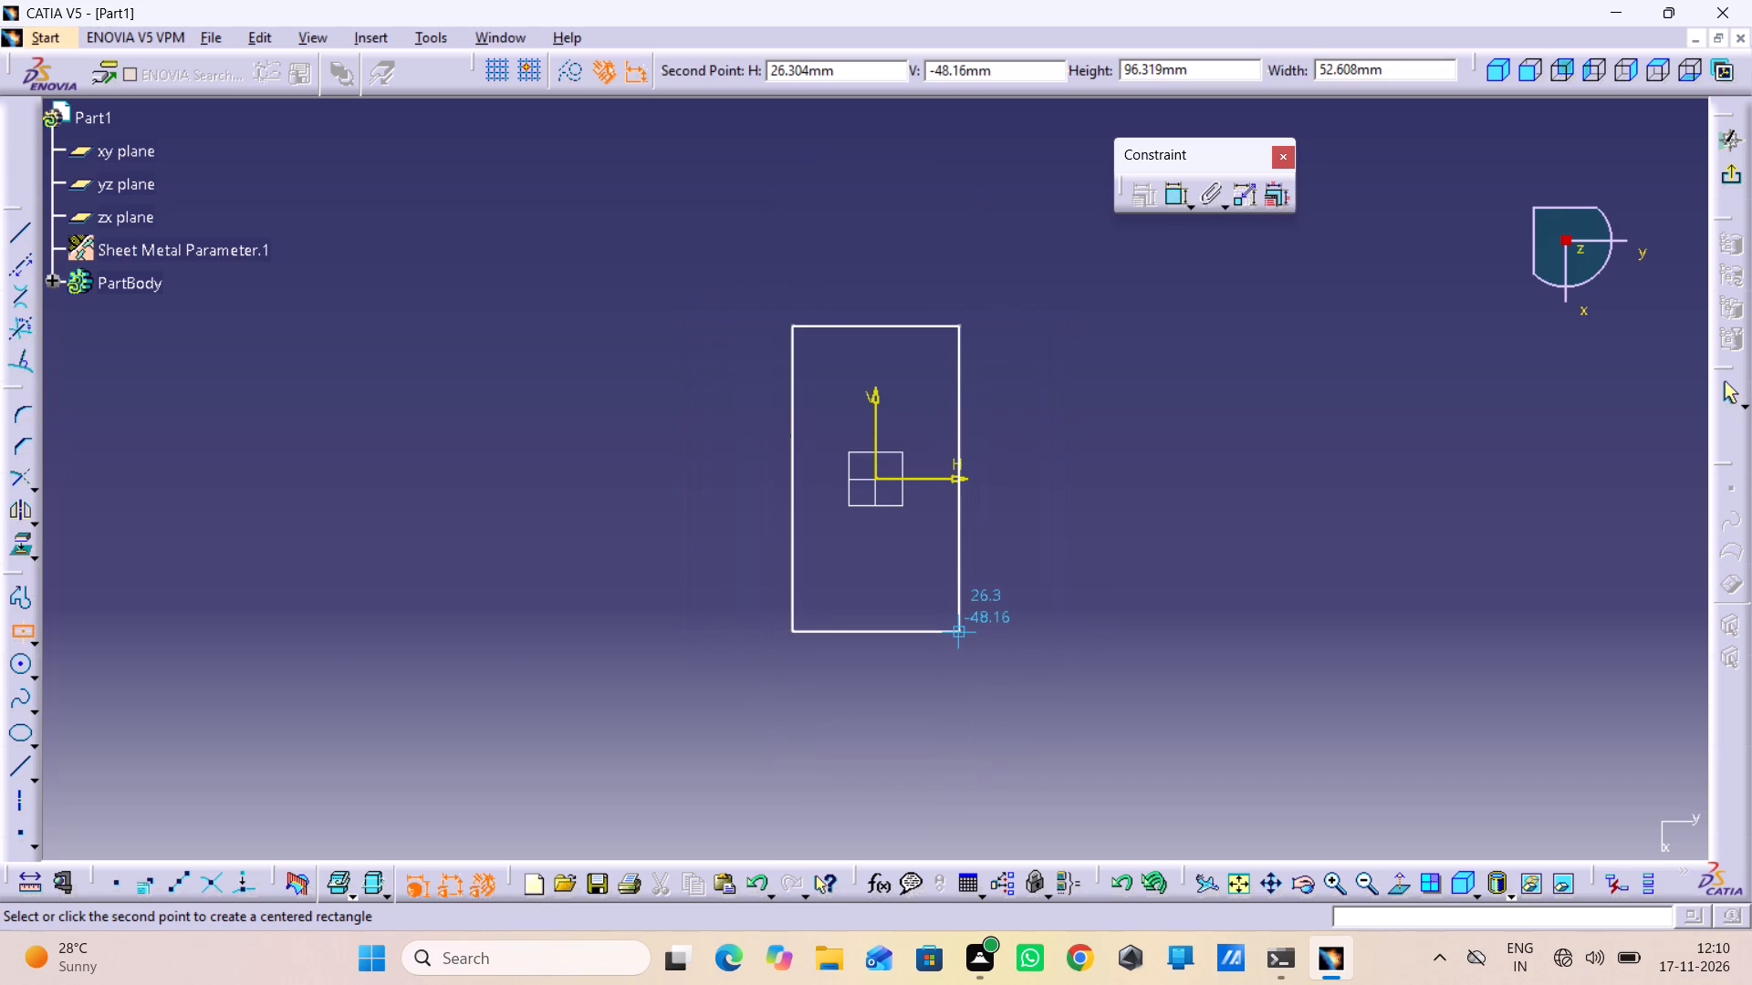
pyautogui.click(959, 632)
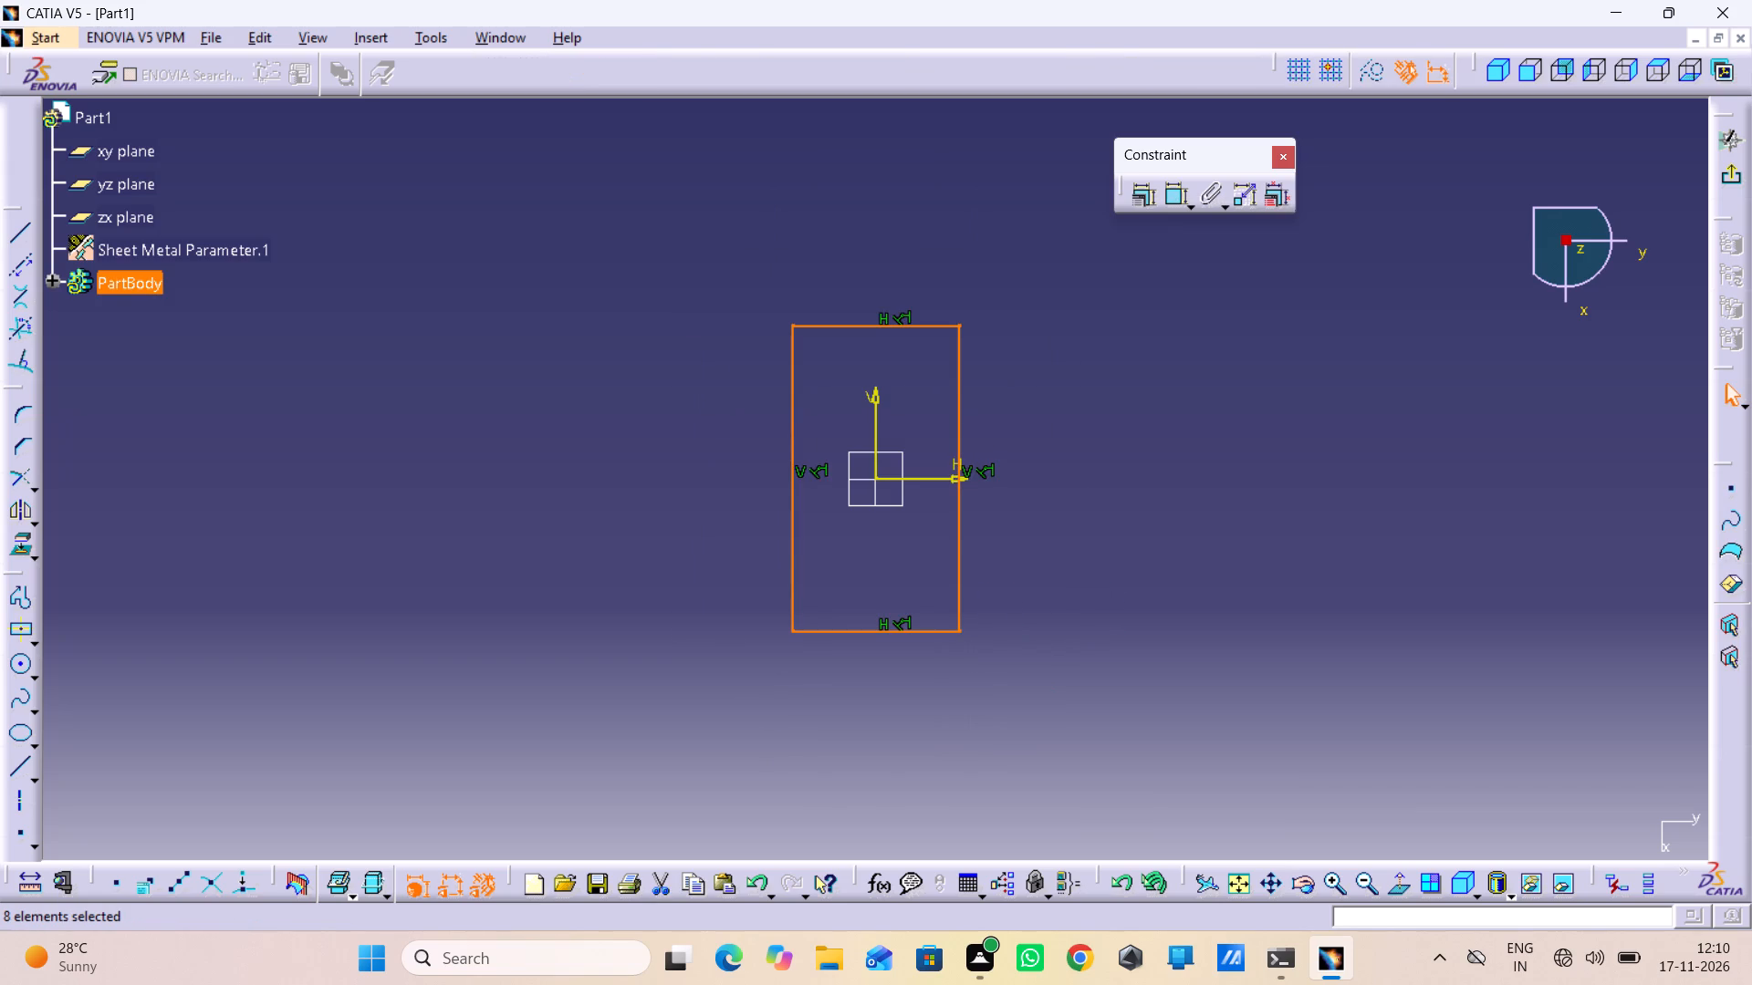
pyautogui.click(1572, 533)
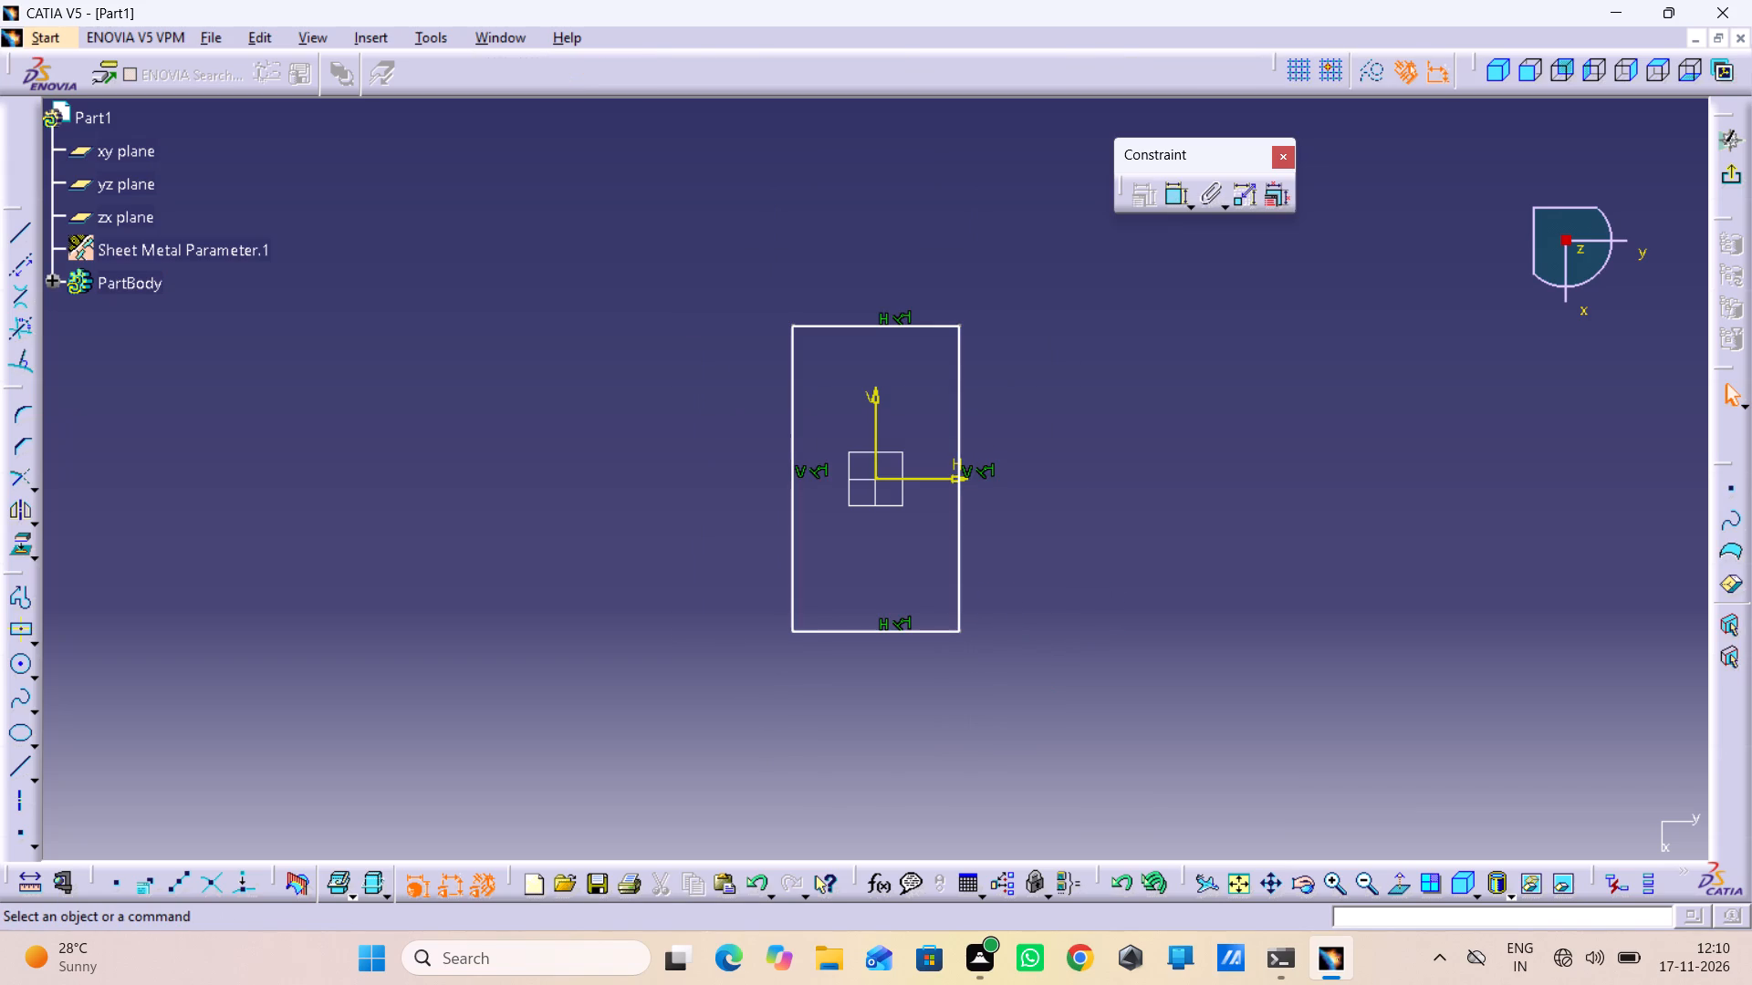
# Dimension the rectangle's width along its upper edge and its height beside it, and exit the sketch.
pyautogui.doubleClick(1169, 192)
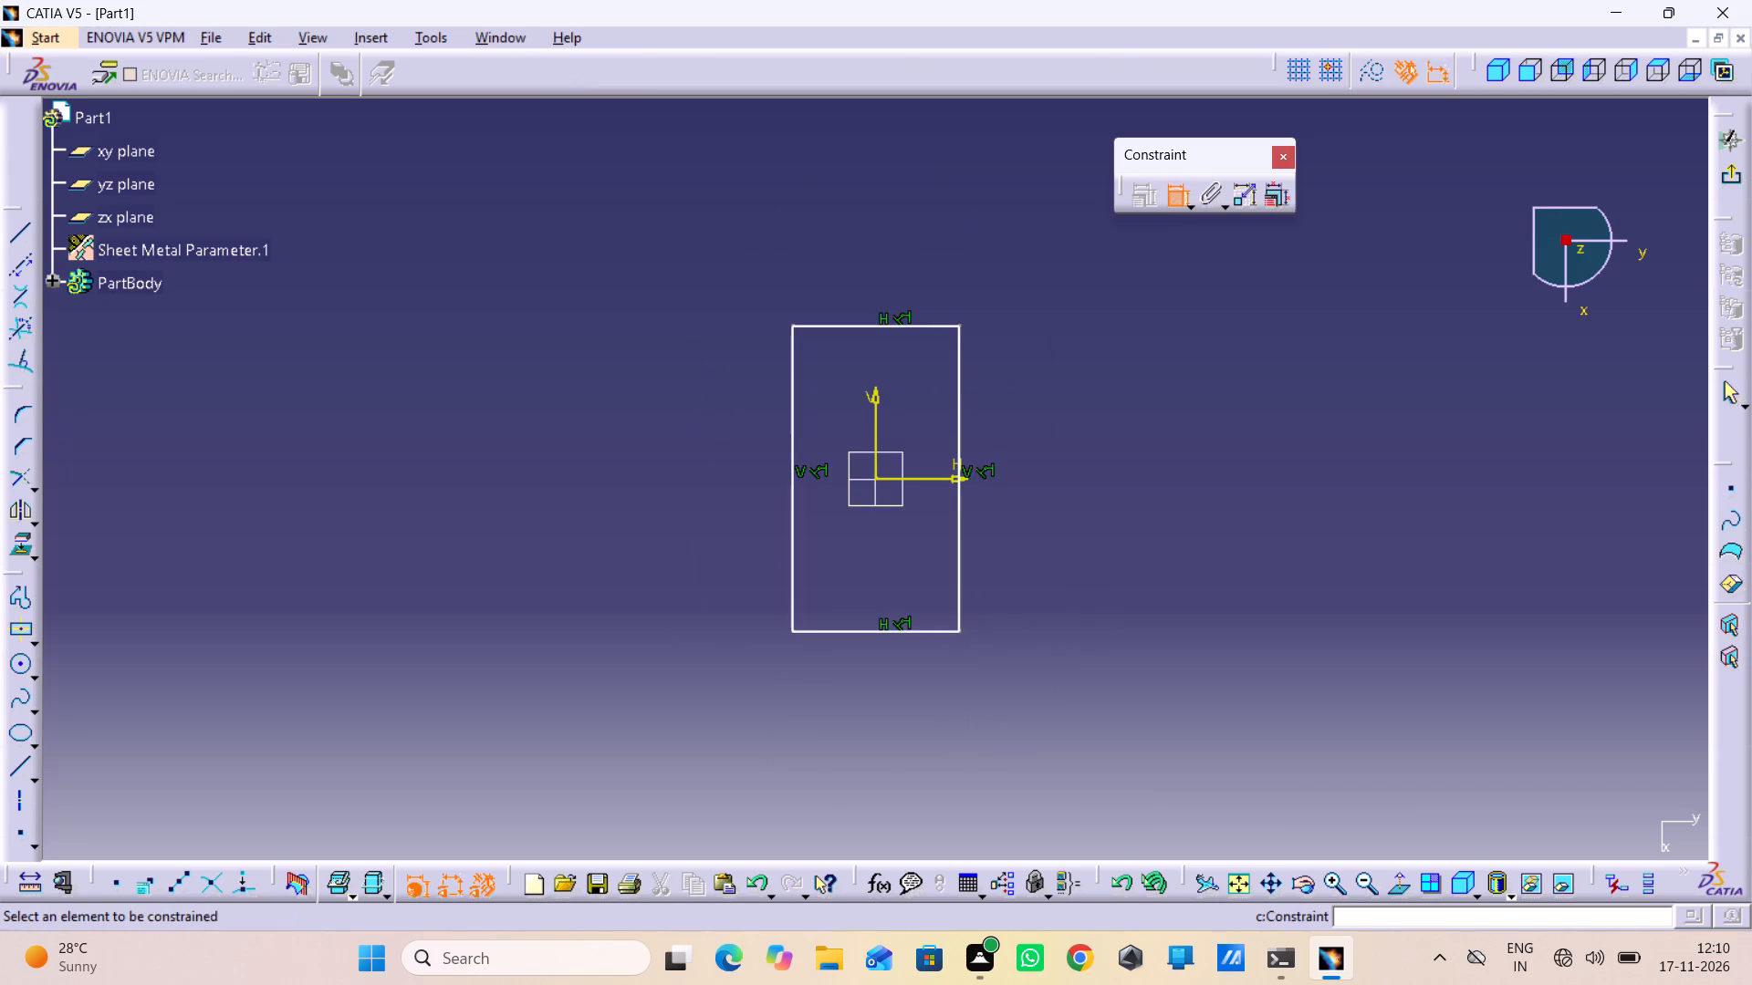
pyautogui.click(839, 327)
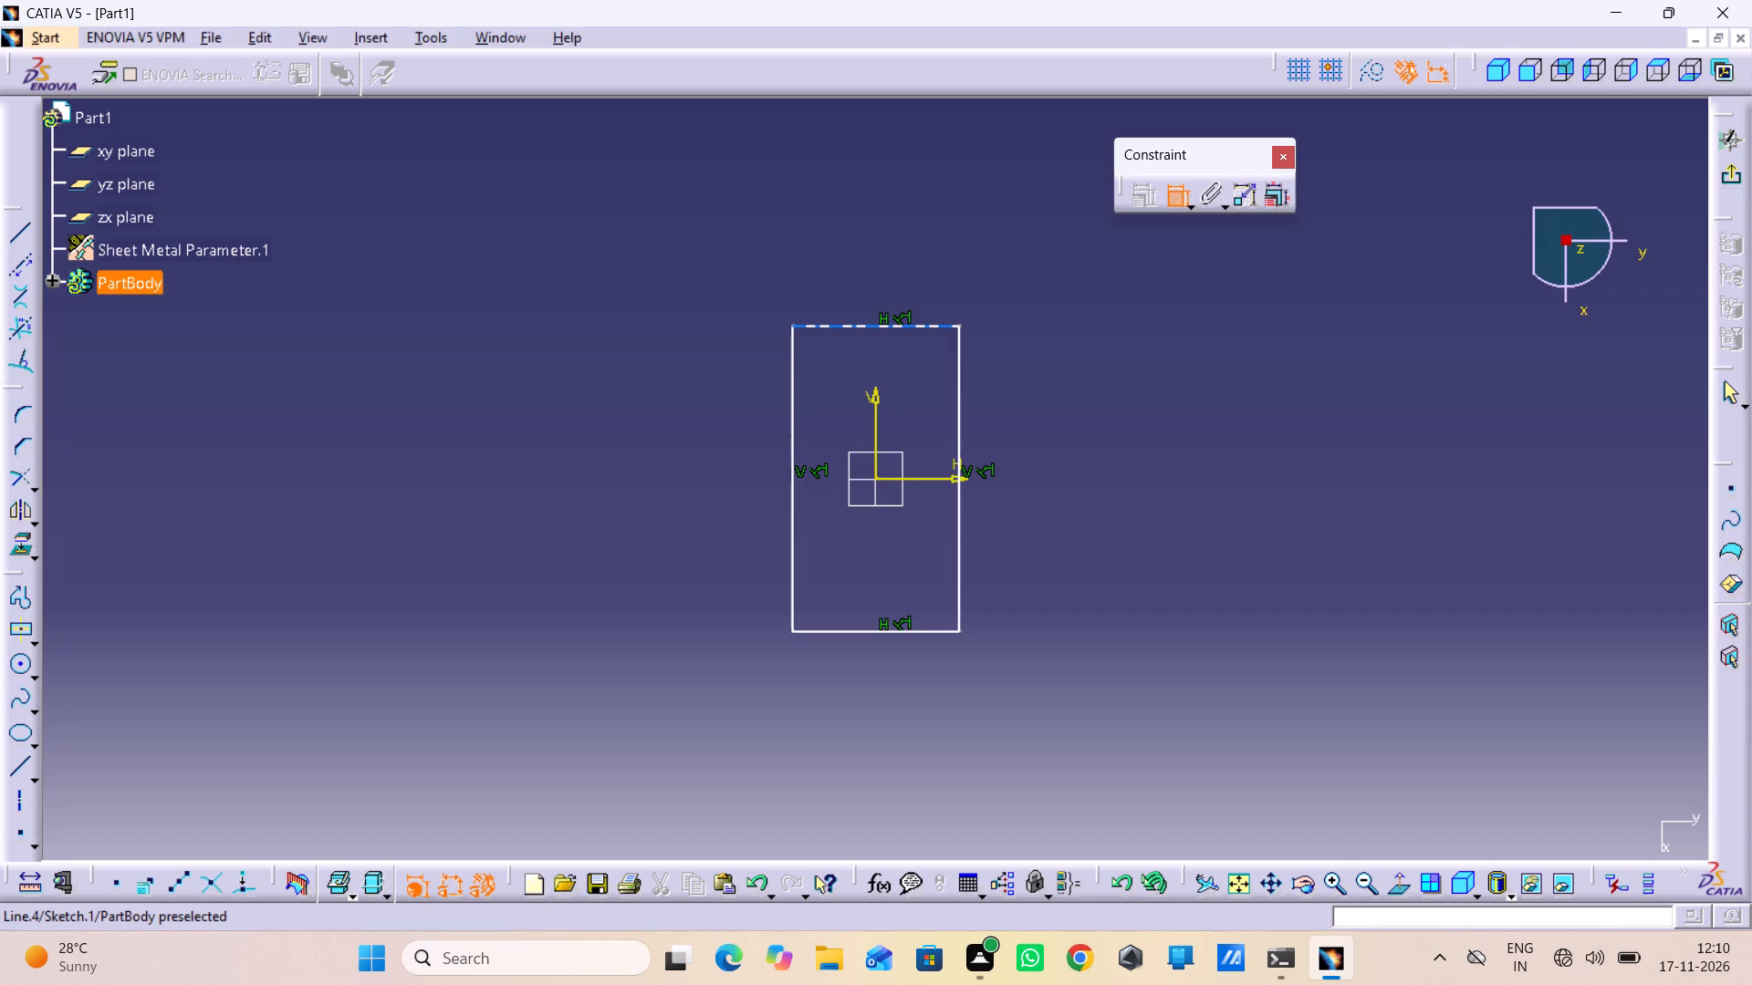
pyautogui.click(875, 292)
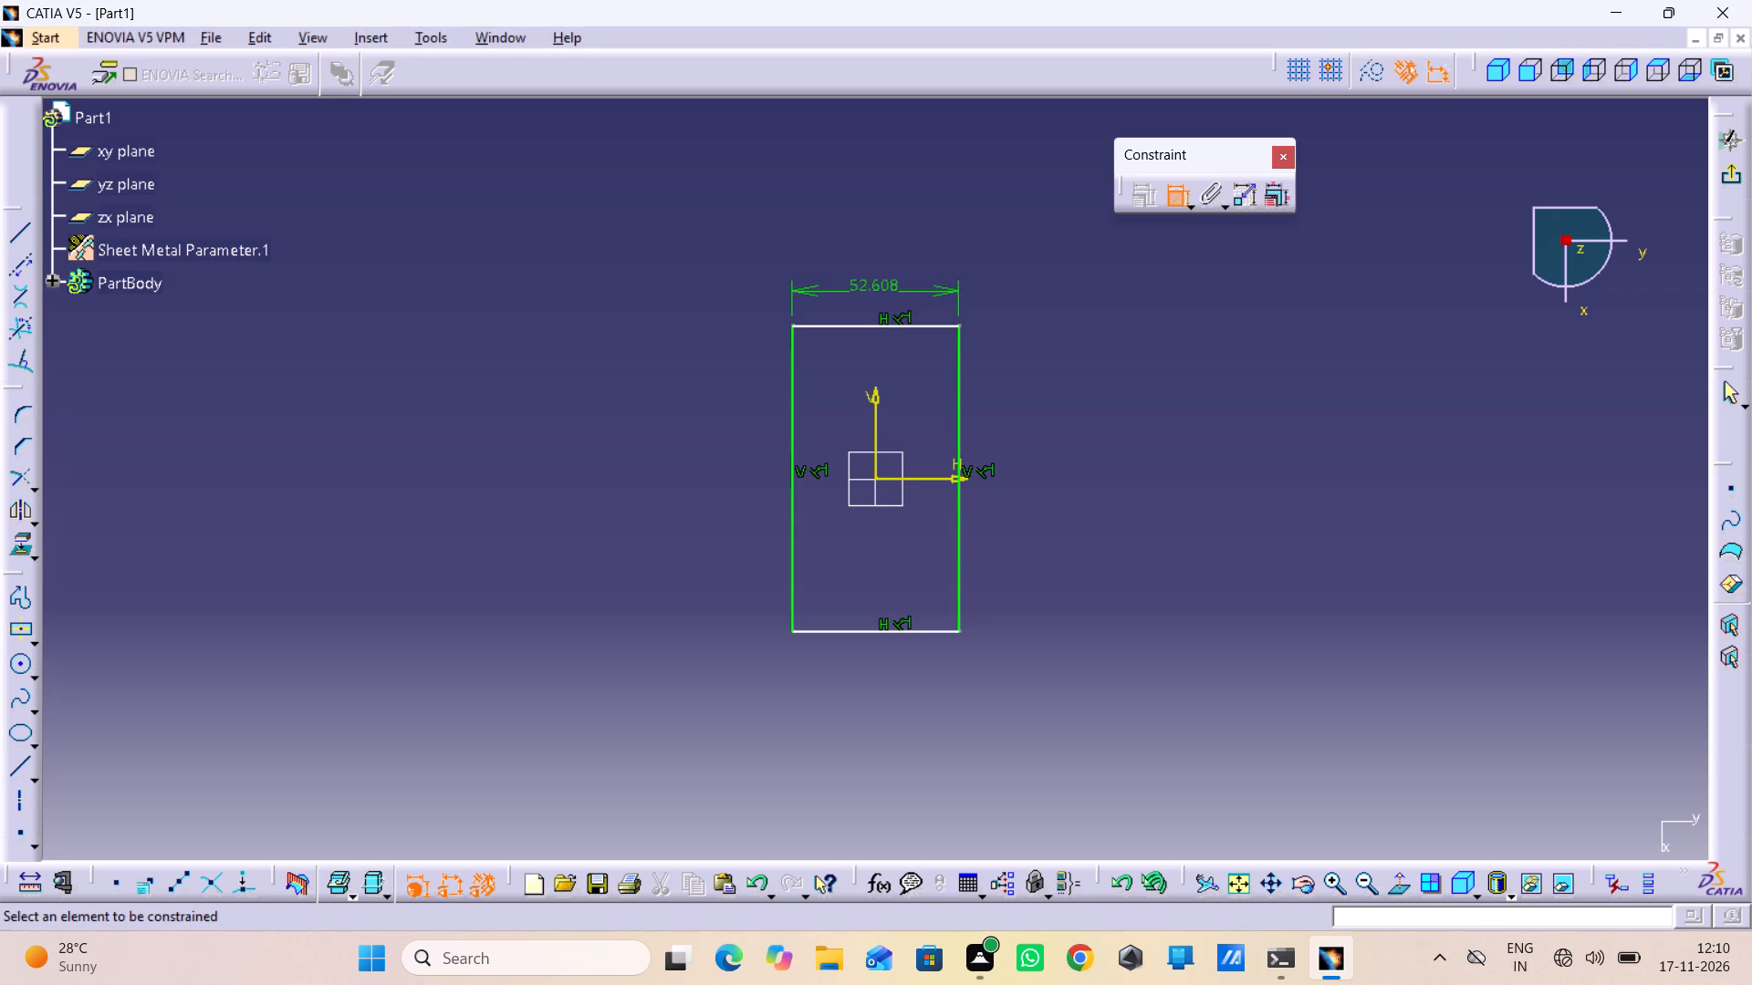
pyautogui.click(957, 555)
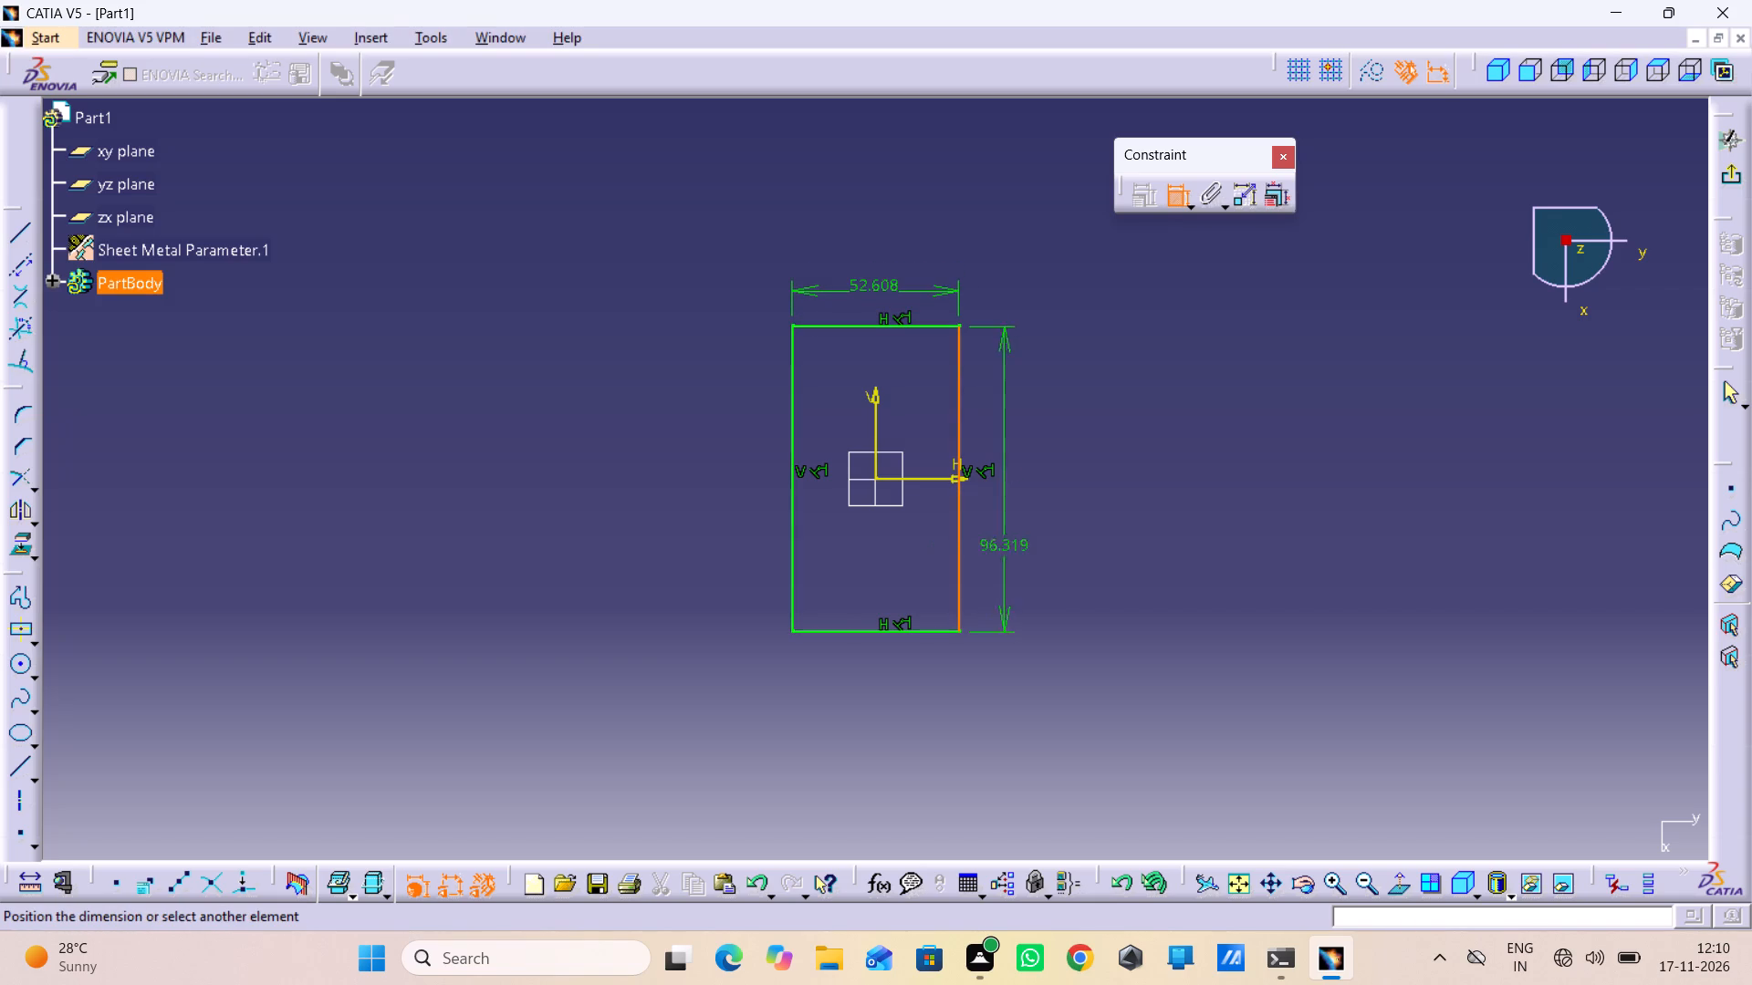
pyautogui.click(1033, 517)
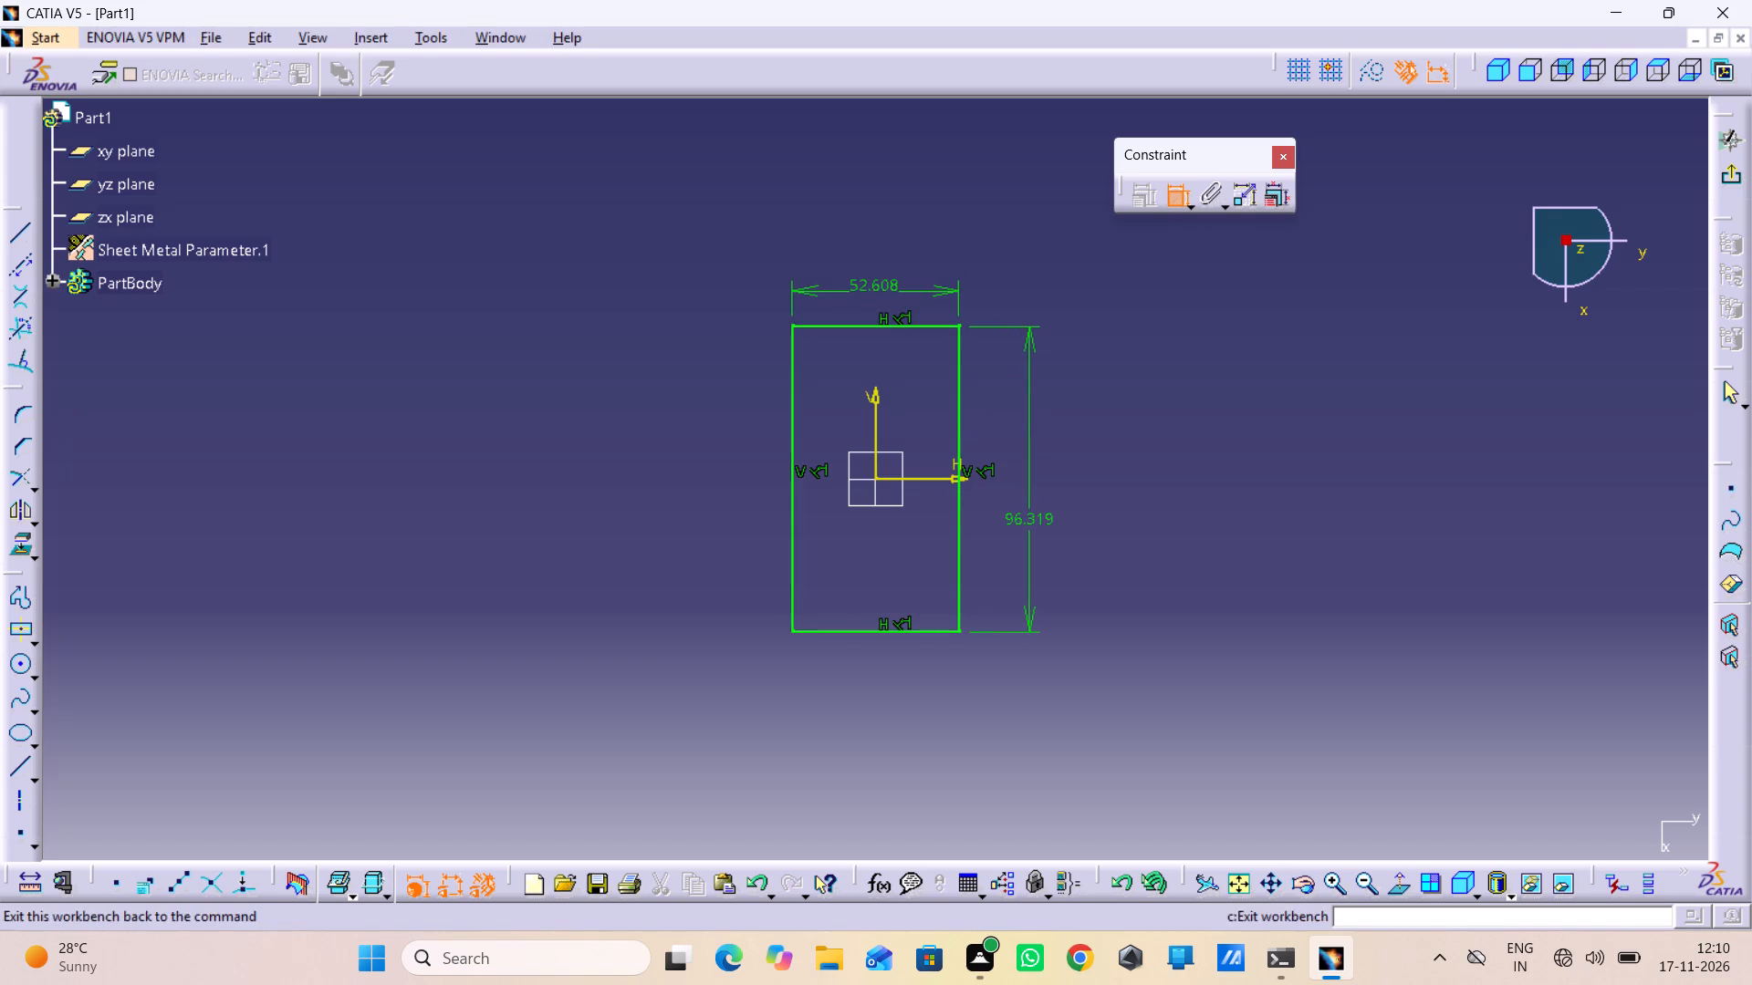
pyautogui.click(1725, 190)
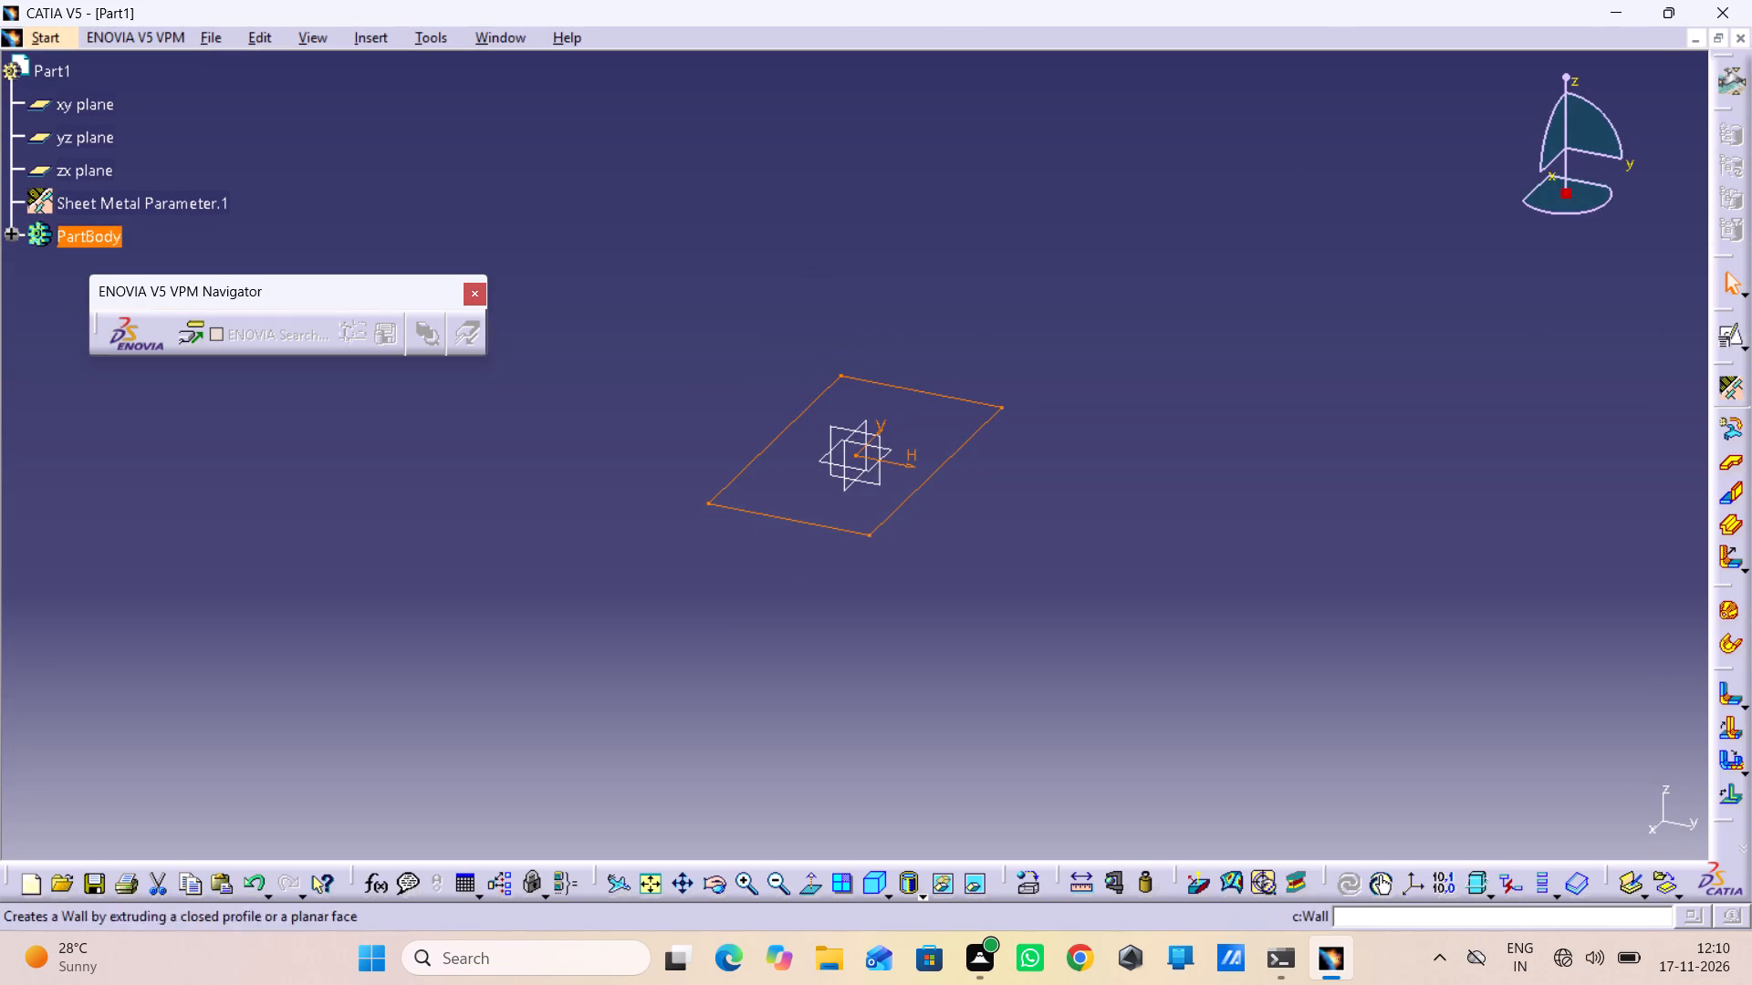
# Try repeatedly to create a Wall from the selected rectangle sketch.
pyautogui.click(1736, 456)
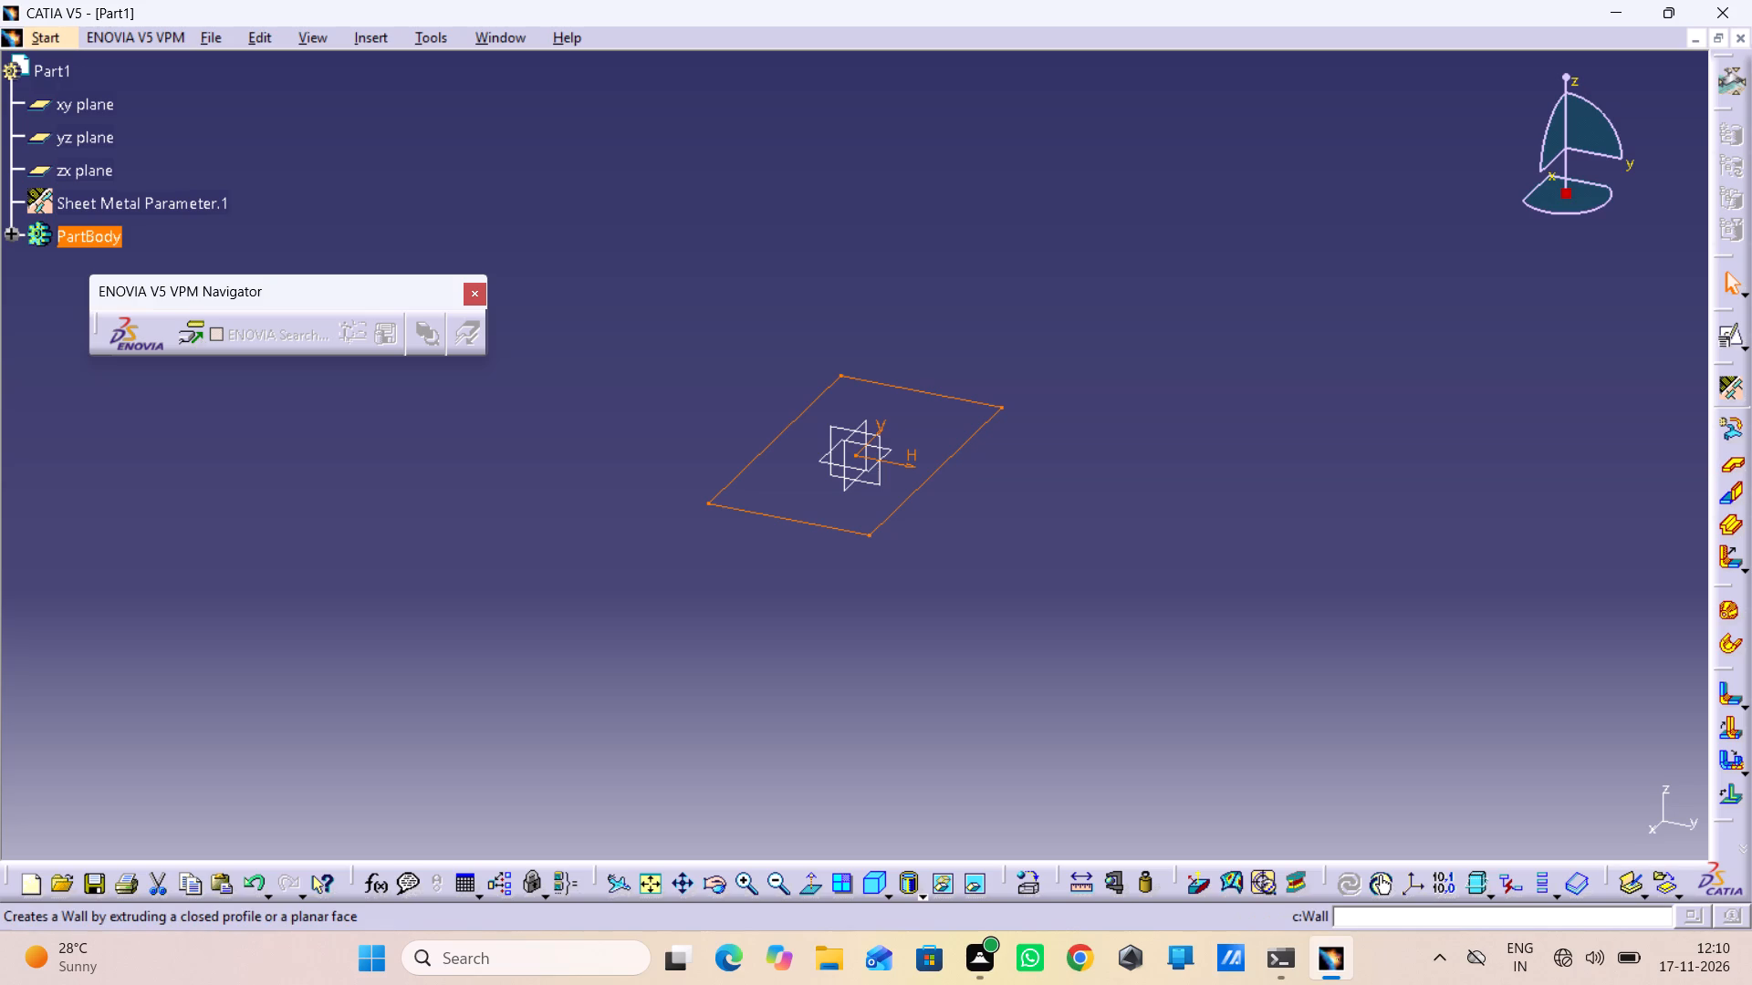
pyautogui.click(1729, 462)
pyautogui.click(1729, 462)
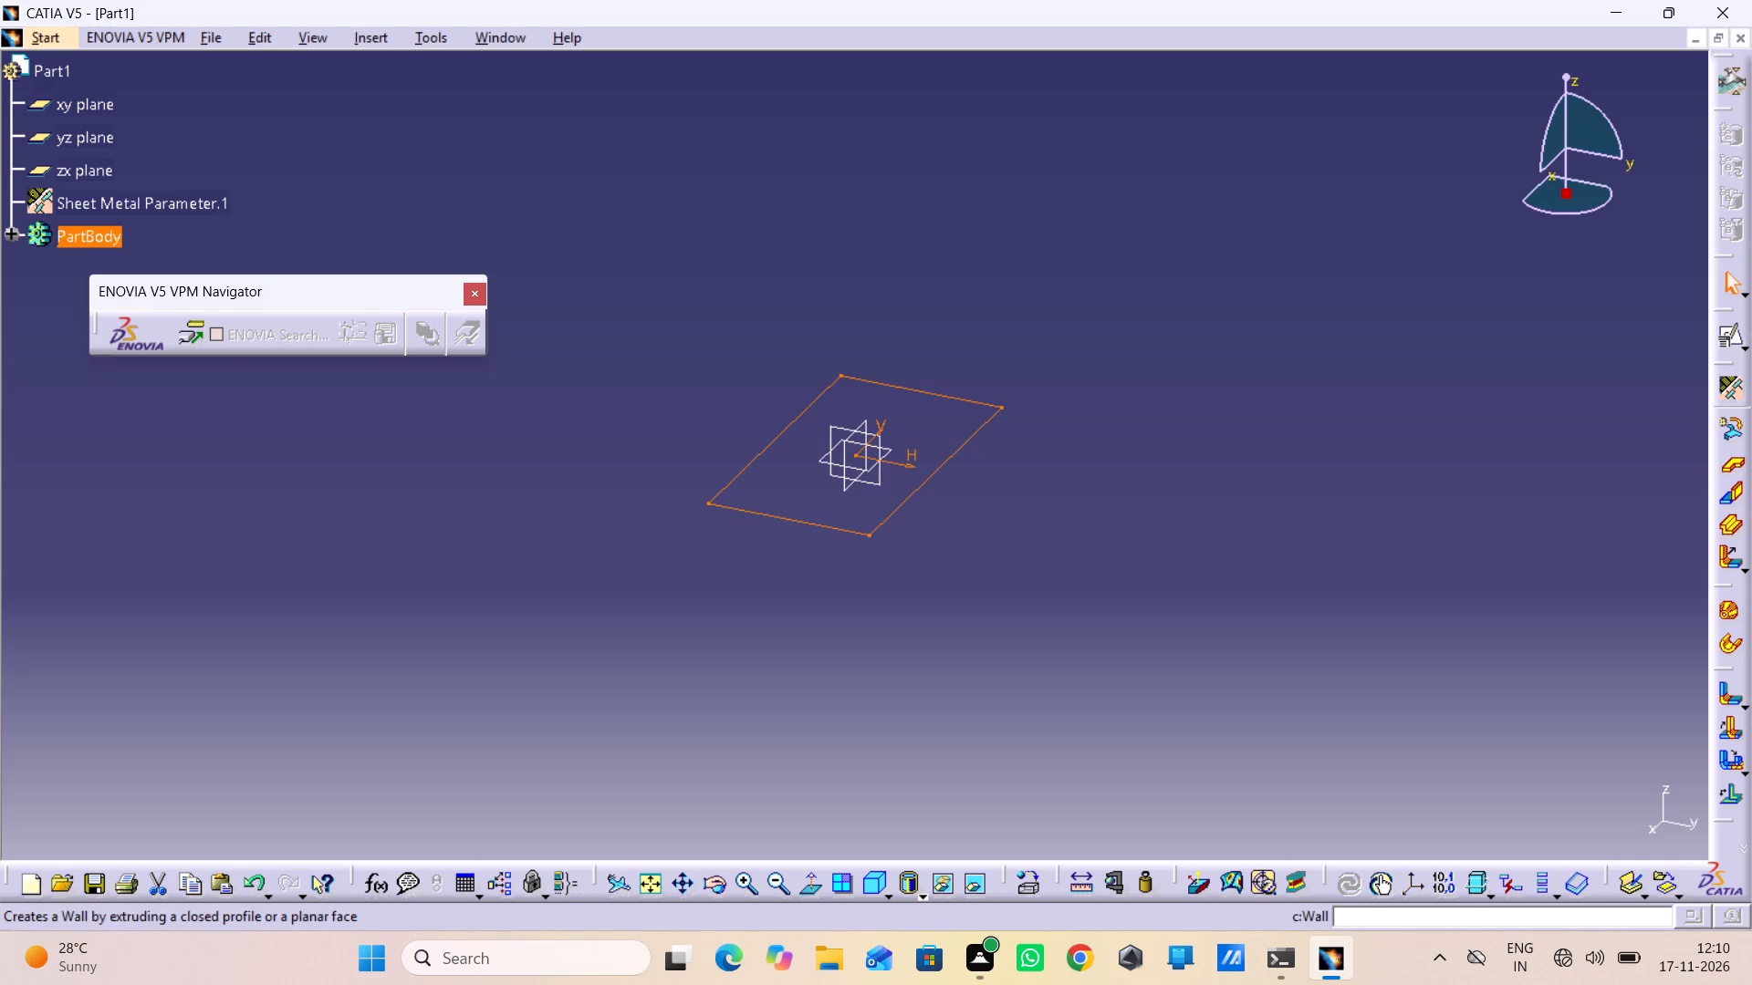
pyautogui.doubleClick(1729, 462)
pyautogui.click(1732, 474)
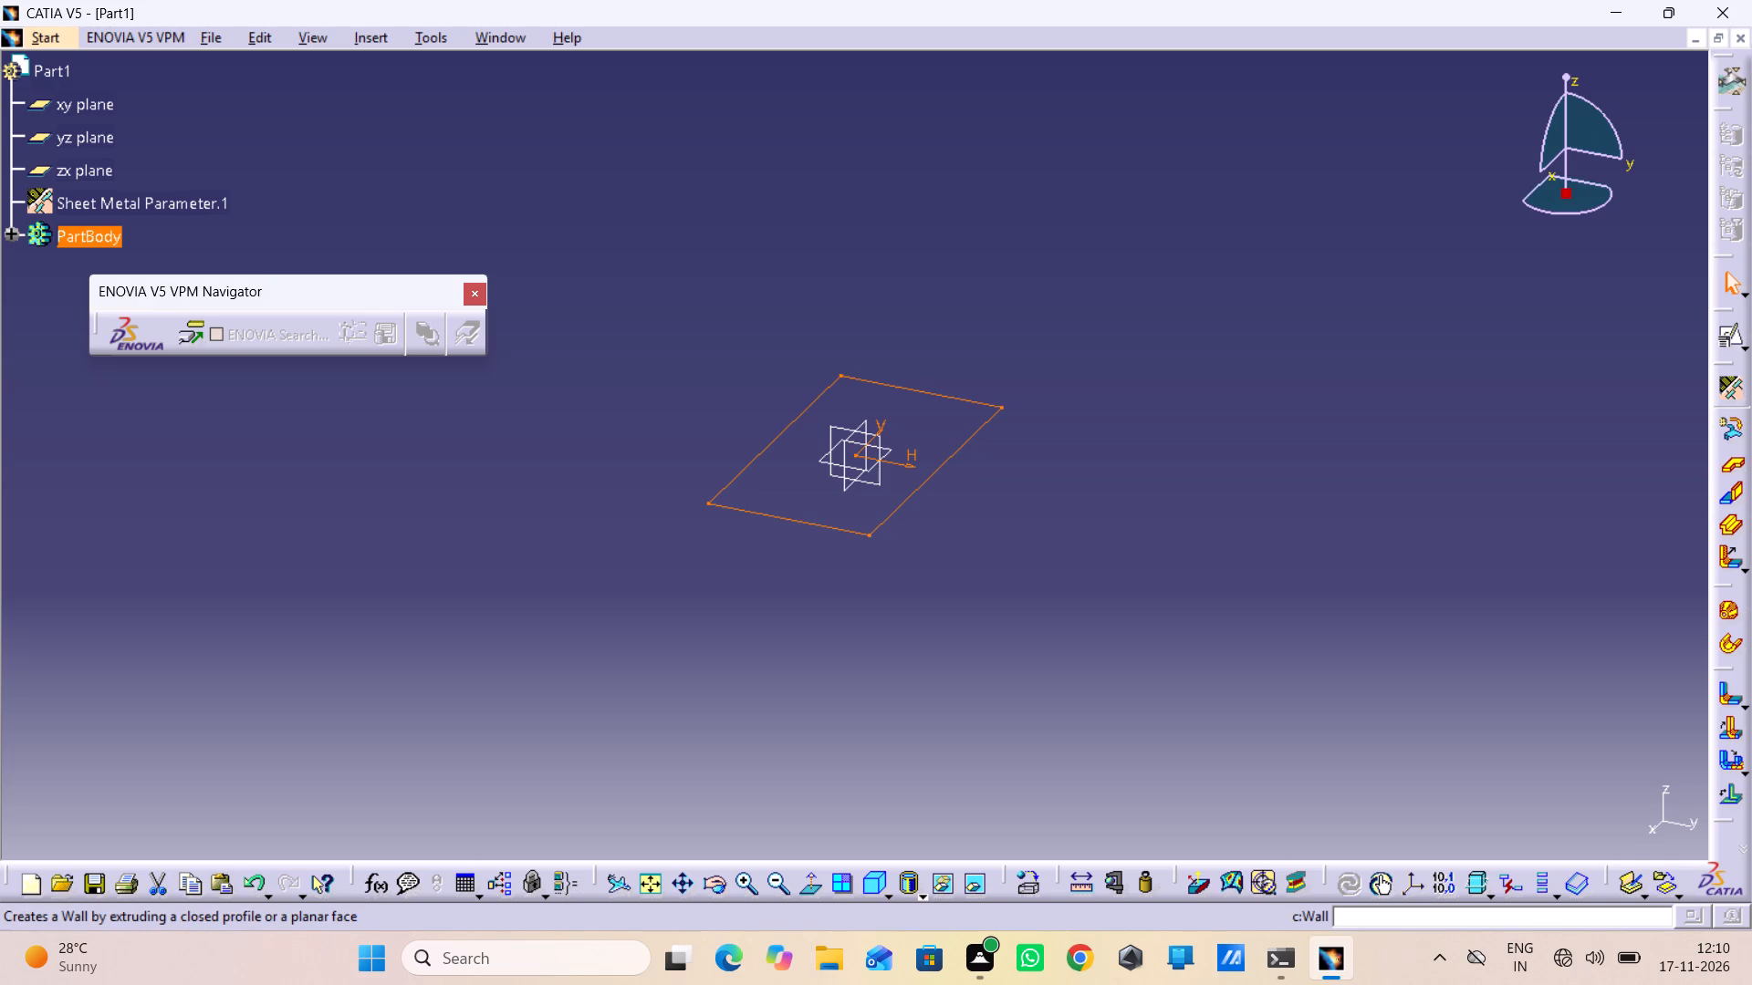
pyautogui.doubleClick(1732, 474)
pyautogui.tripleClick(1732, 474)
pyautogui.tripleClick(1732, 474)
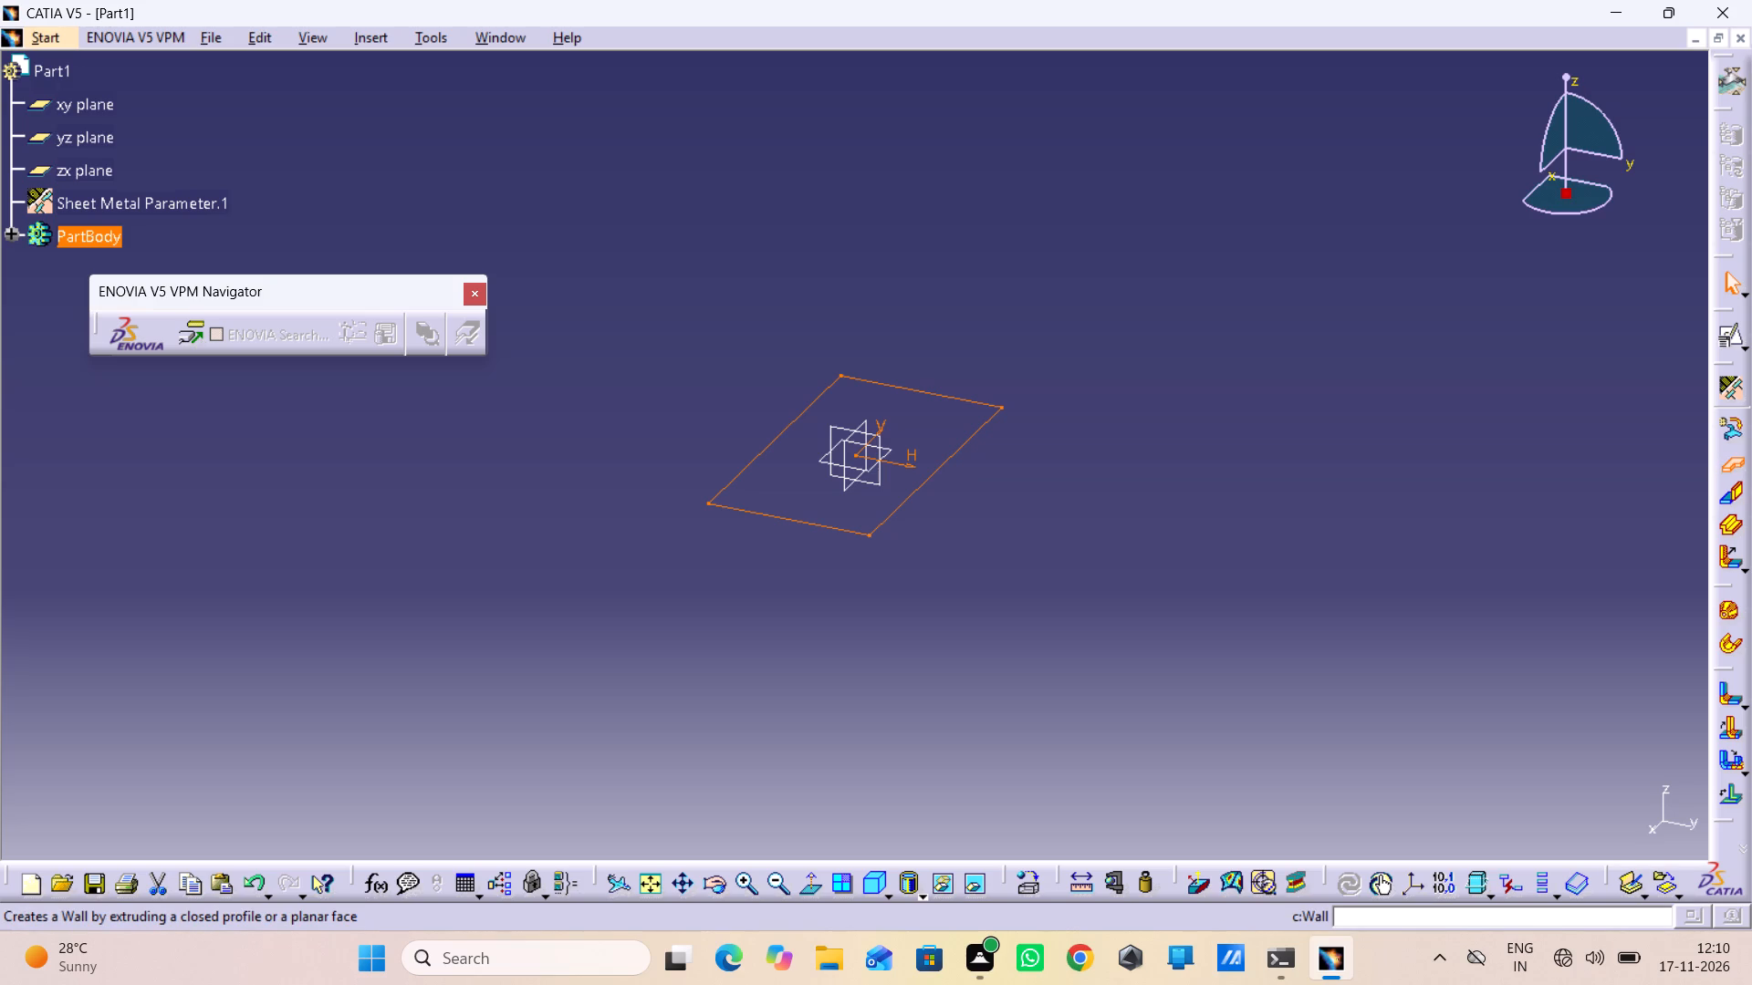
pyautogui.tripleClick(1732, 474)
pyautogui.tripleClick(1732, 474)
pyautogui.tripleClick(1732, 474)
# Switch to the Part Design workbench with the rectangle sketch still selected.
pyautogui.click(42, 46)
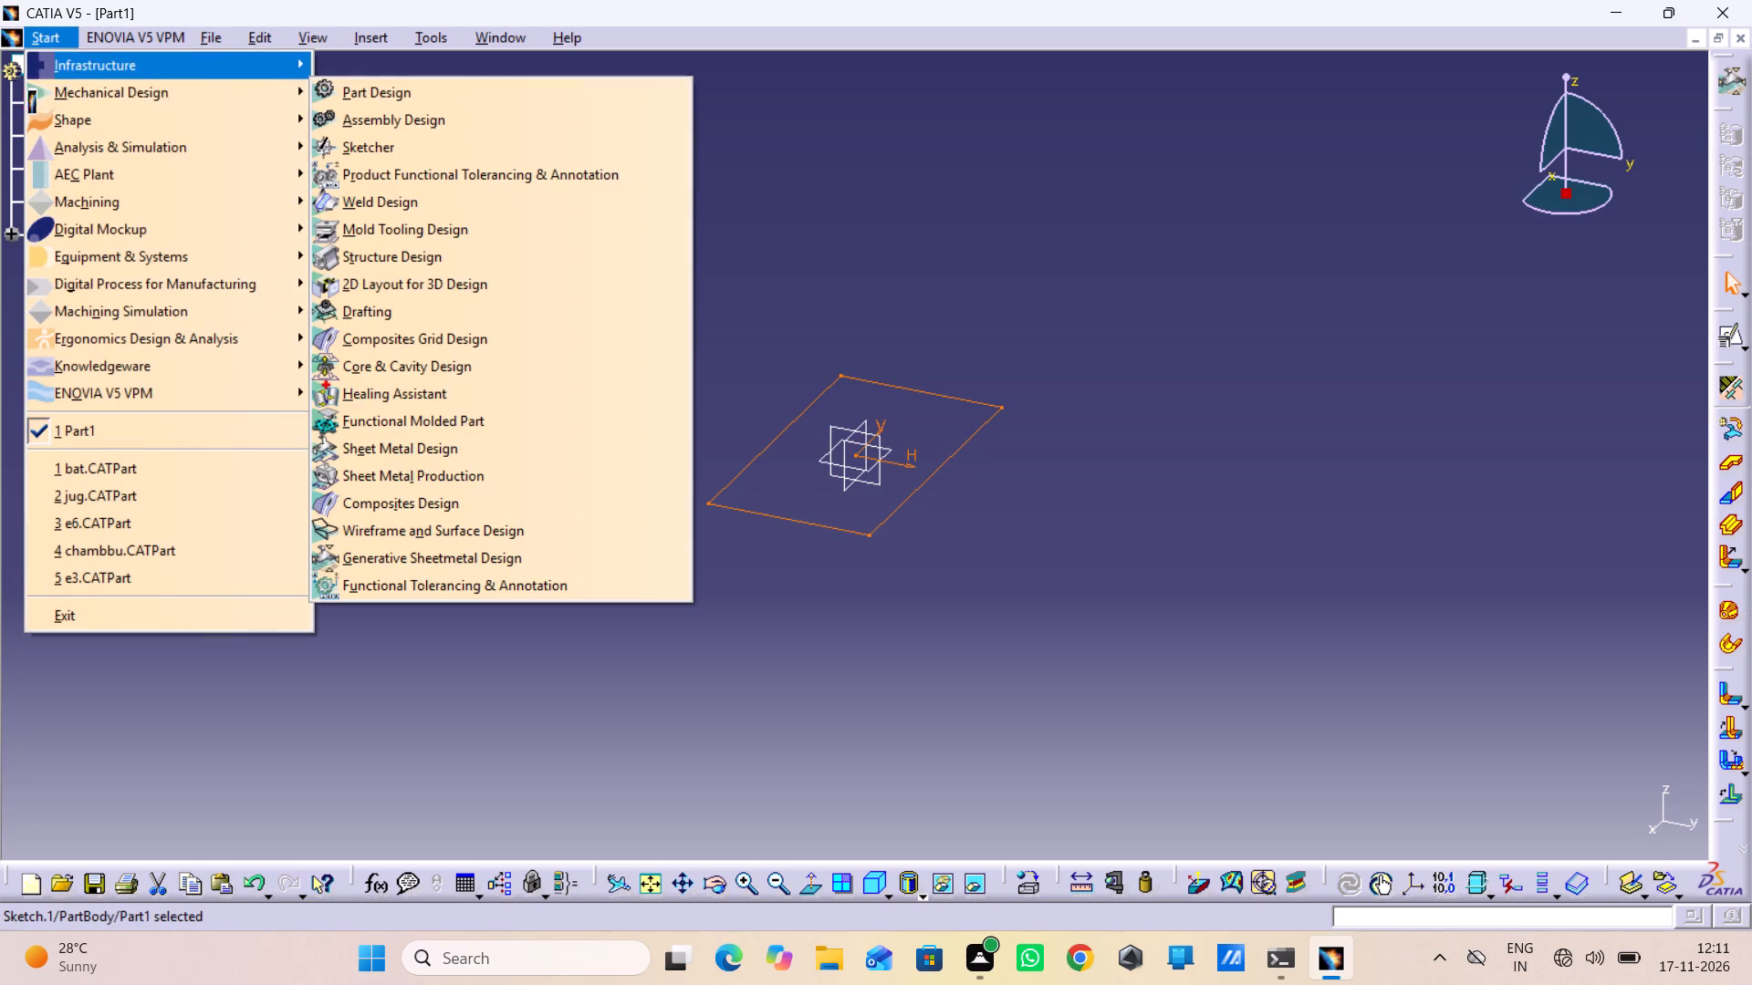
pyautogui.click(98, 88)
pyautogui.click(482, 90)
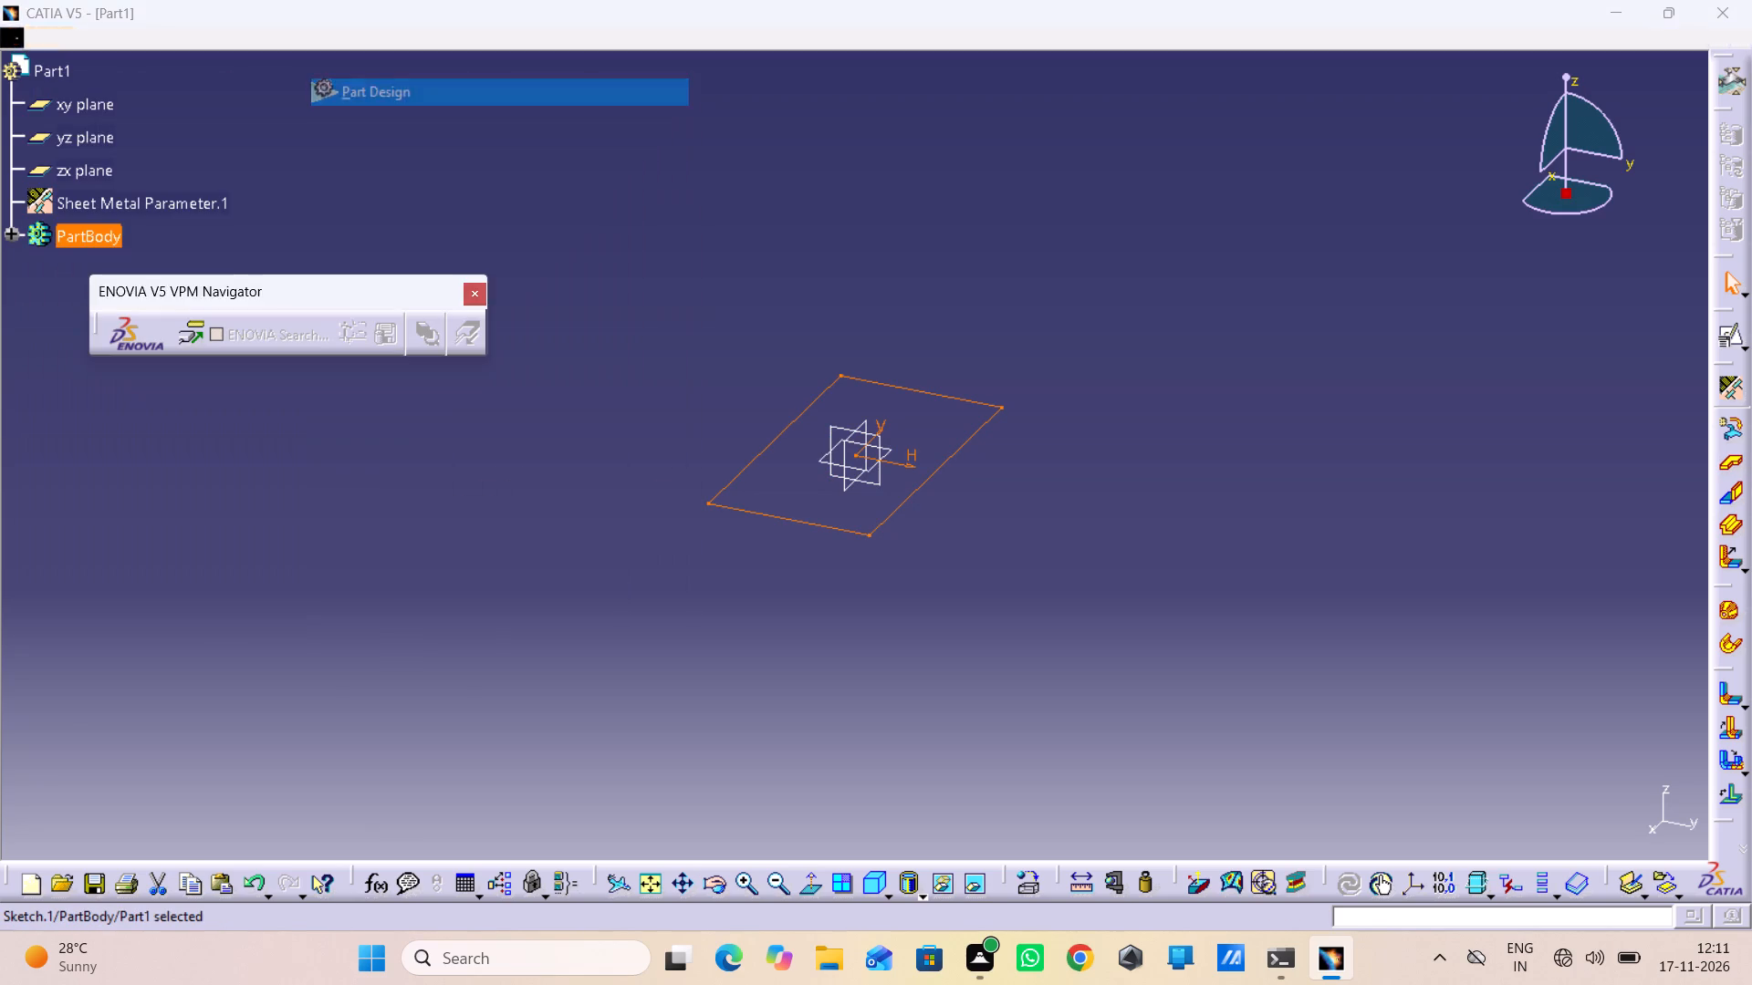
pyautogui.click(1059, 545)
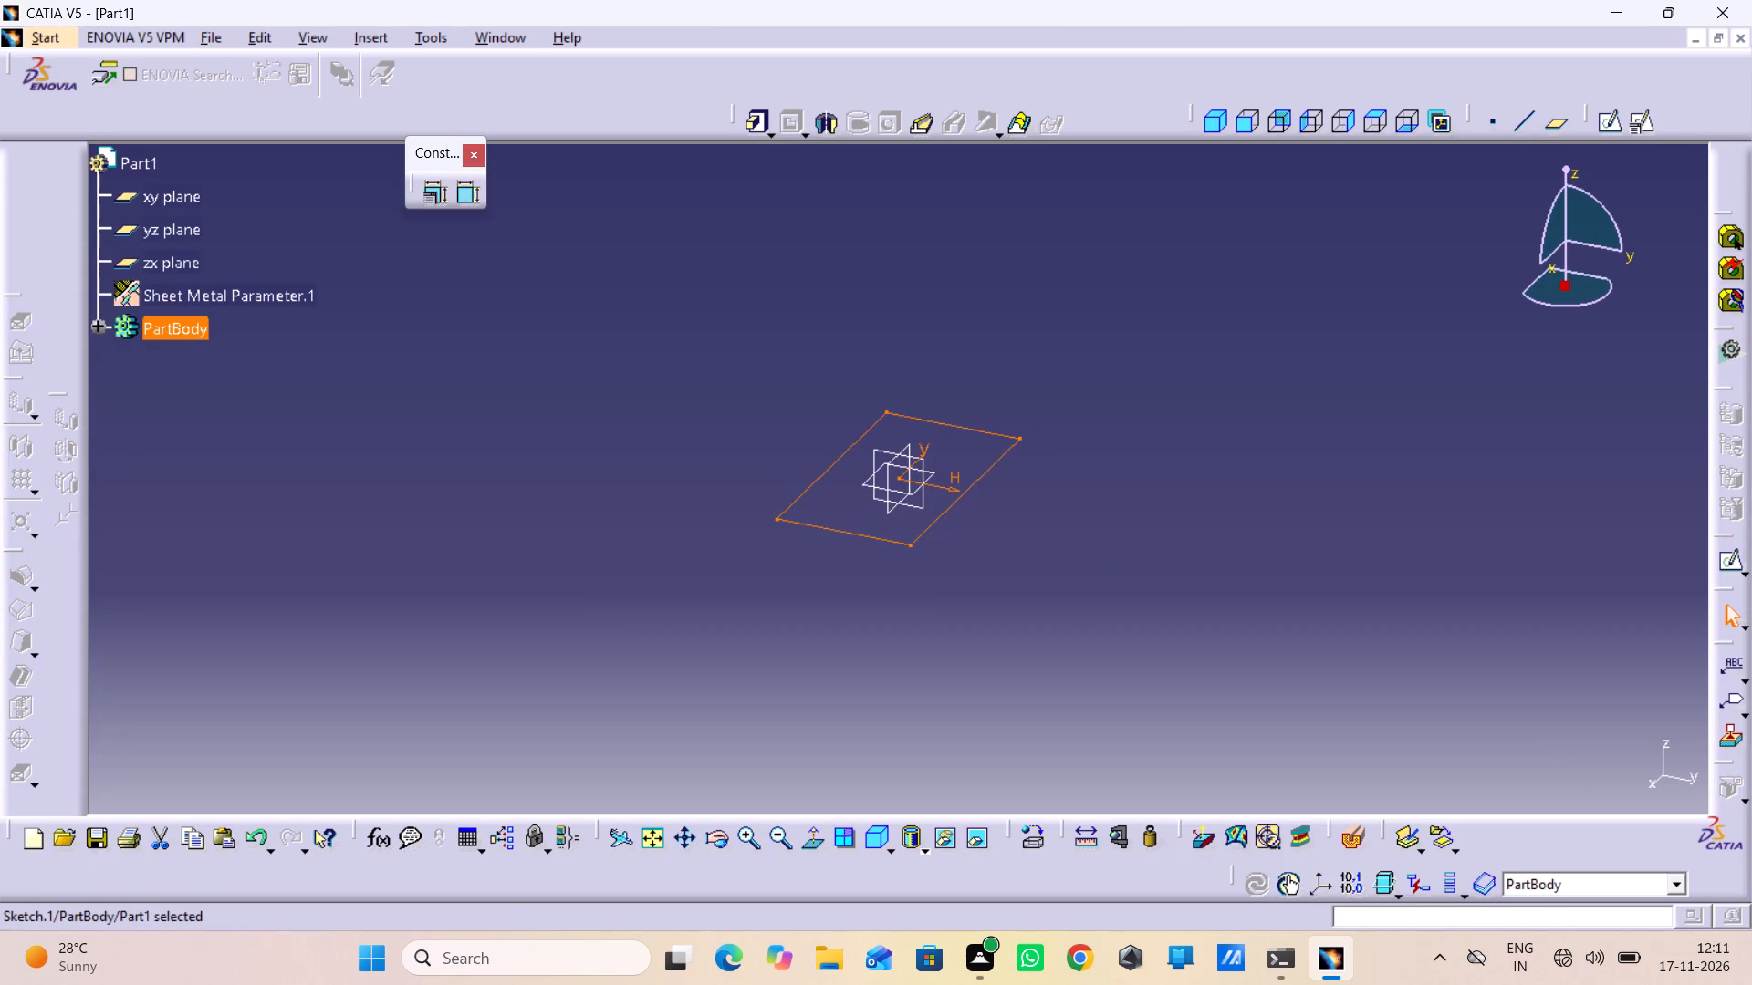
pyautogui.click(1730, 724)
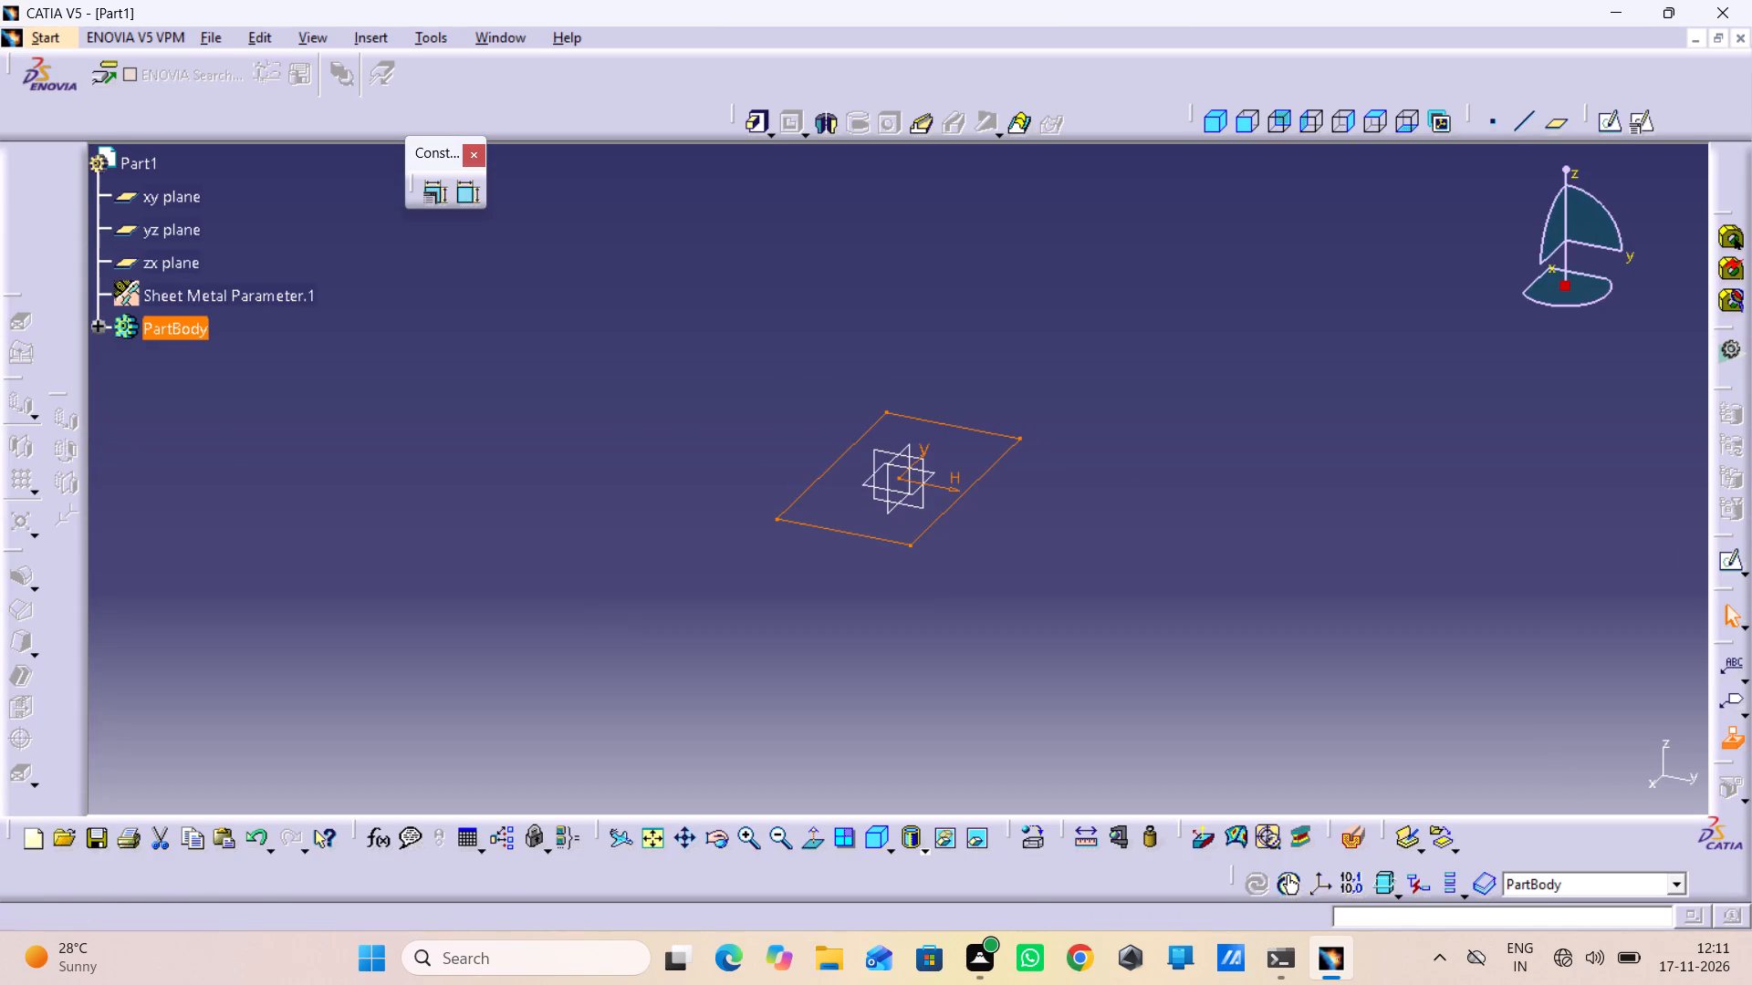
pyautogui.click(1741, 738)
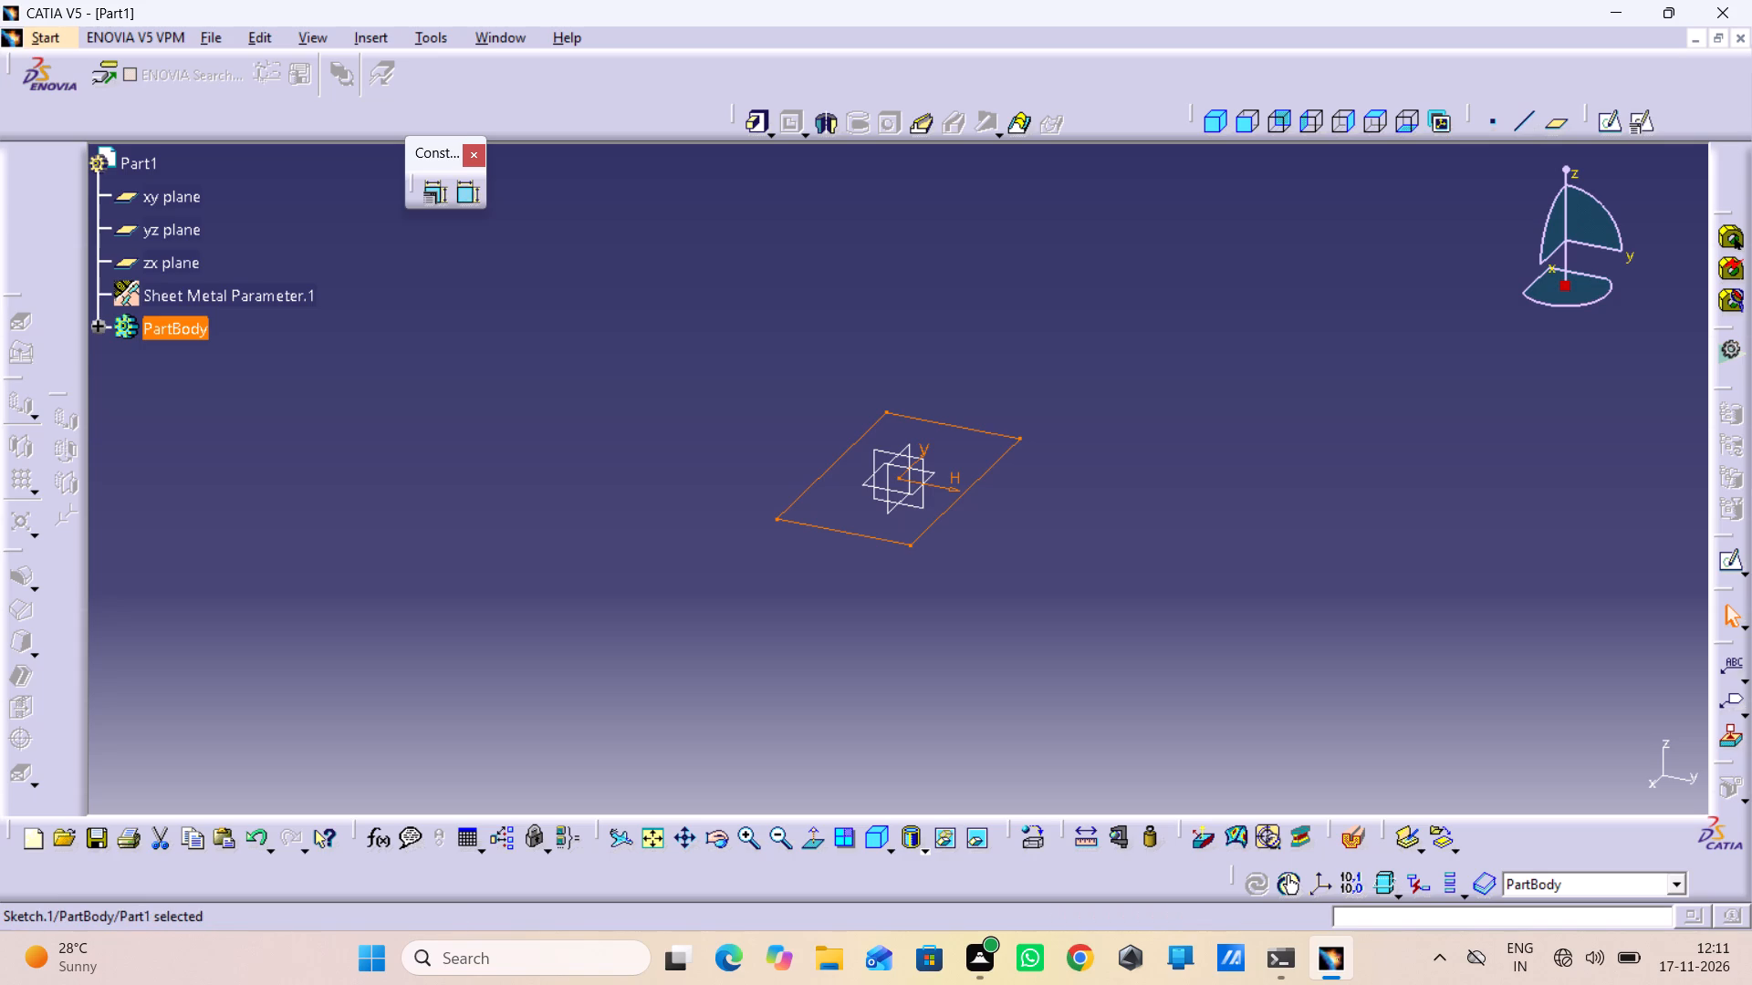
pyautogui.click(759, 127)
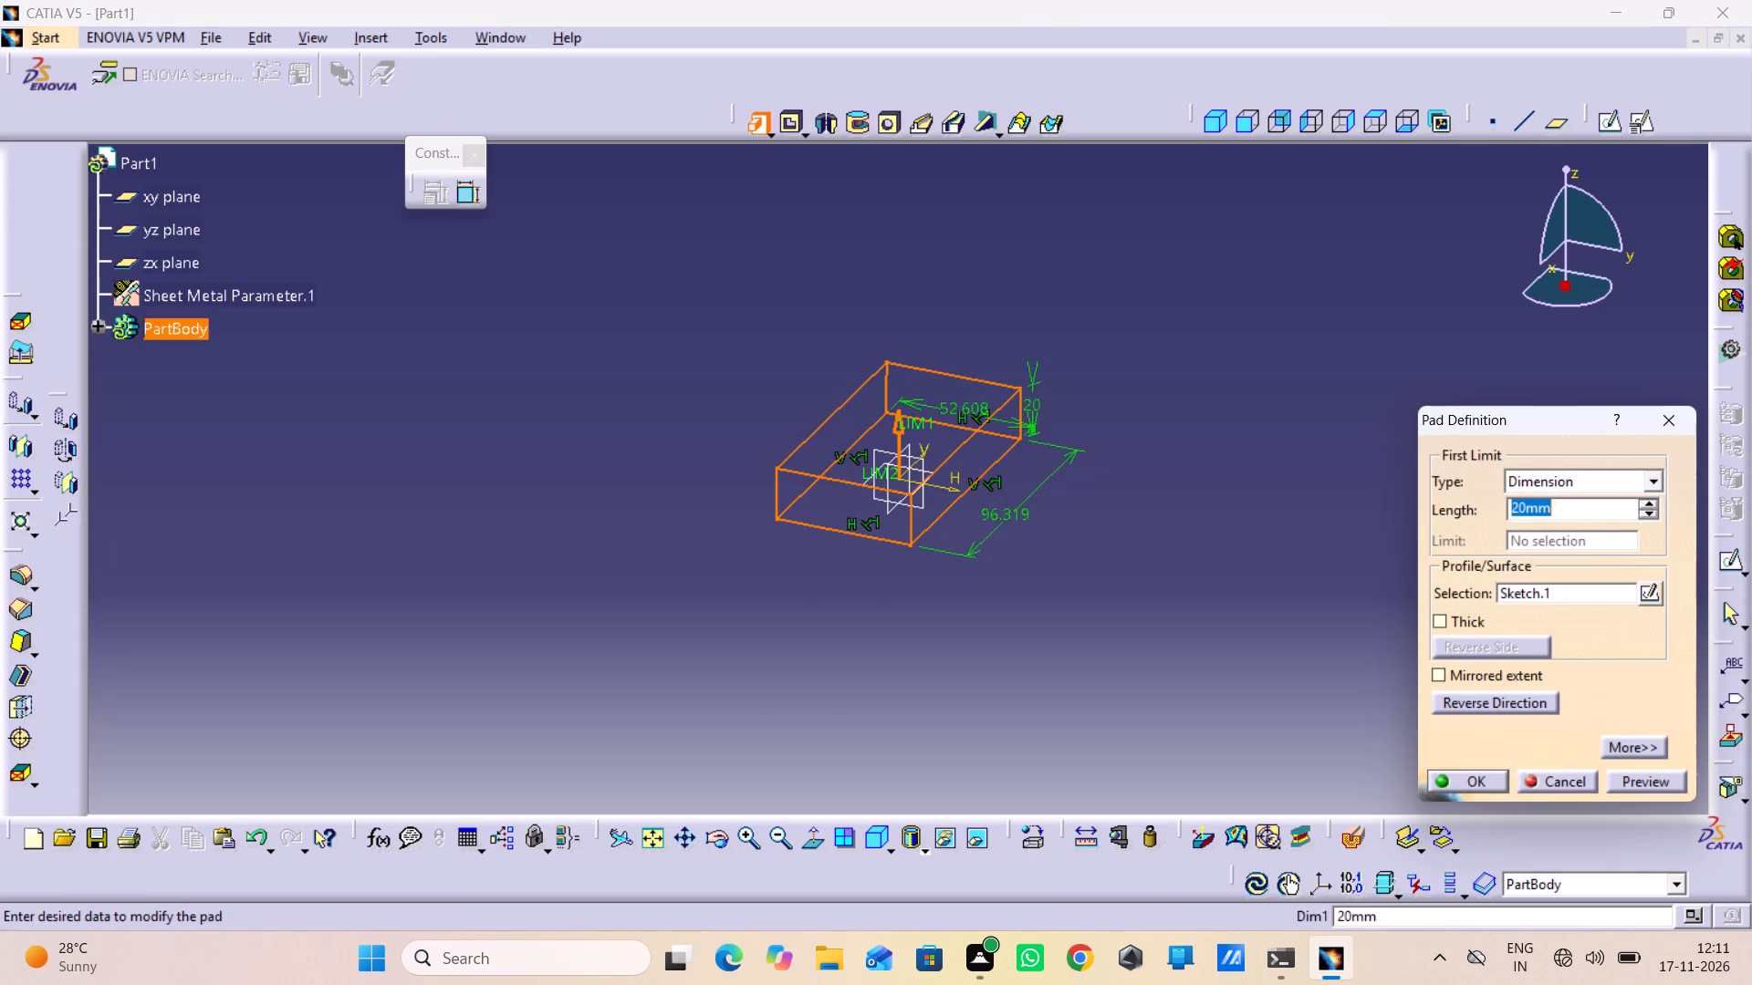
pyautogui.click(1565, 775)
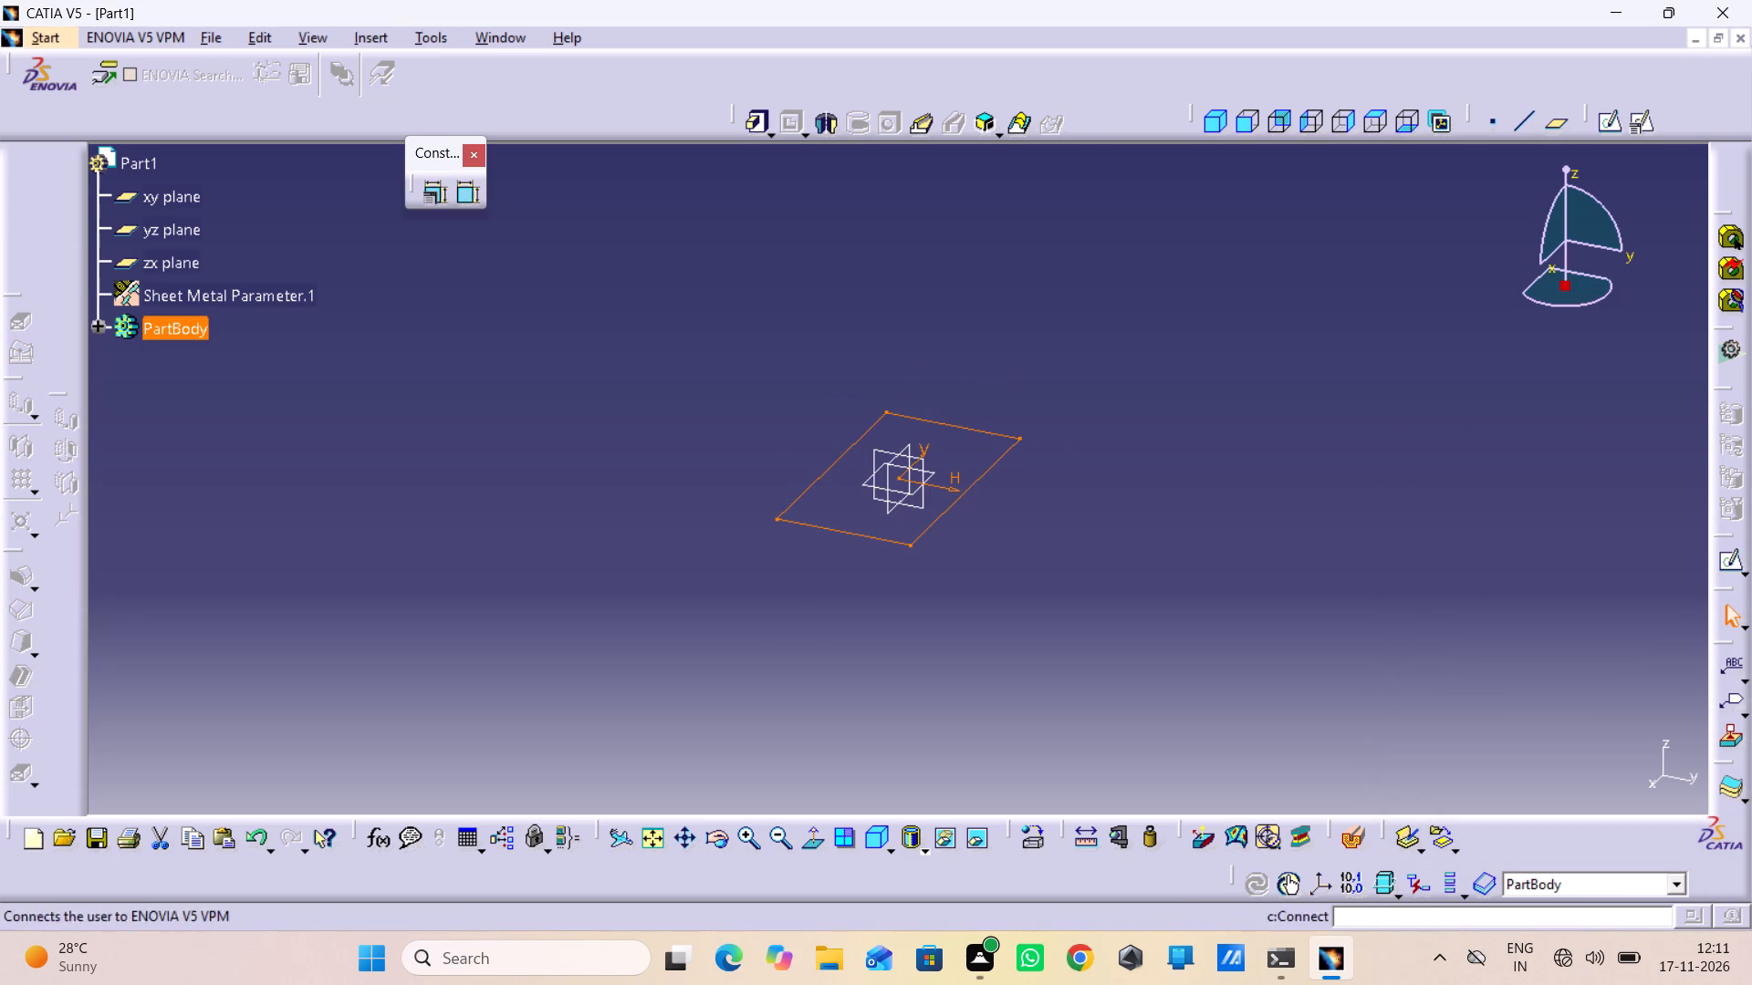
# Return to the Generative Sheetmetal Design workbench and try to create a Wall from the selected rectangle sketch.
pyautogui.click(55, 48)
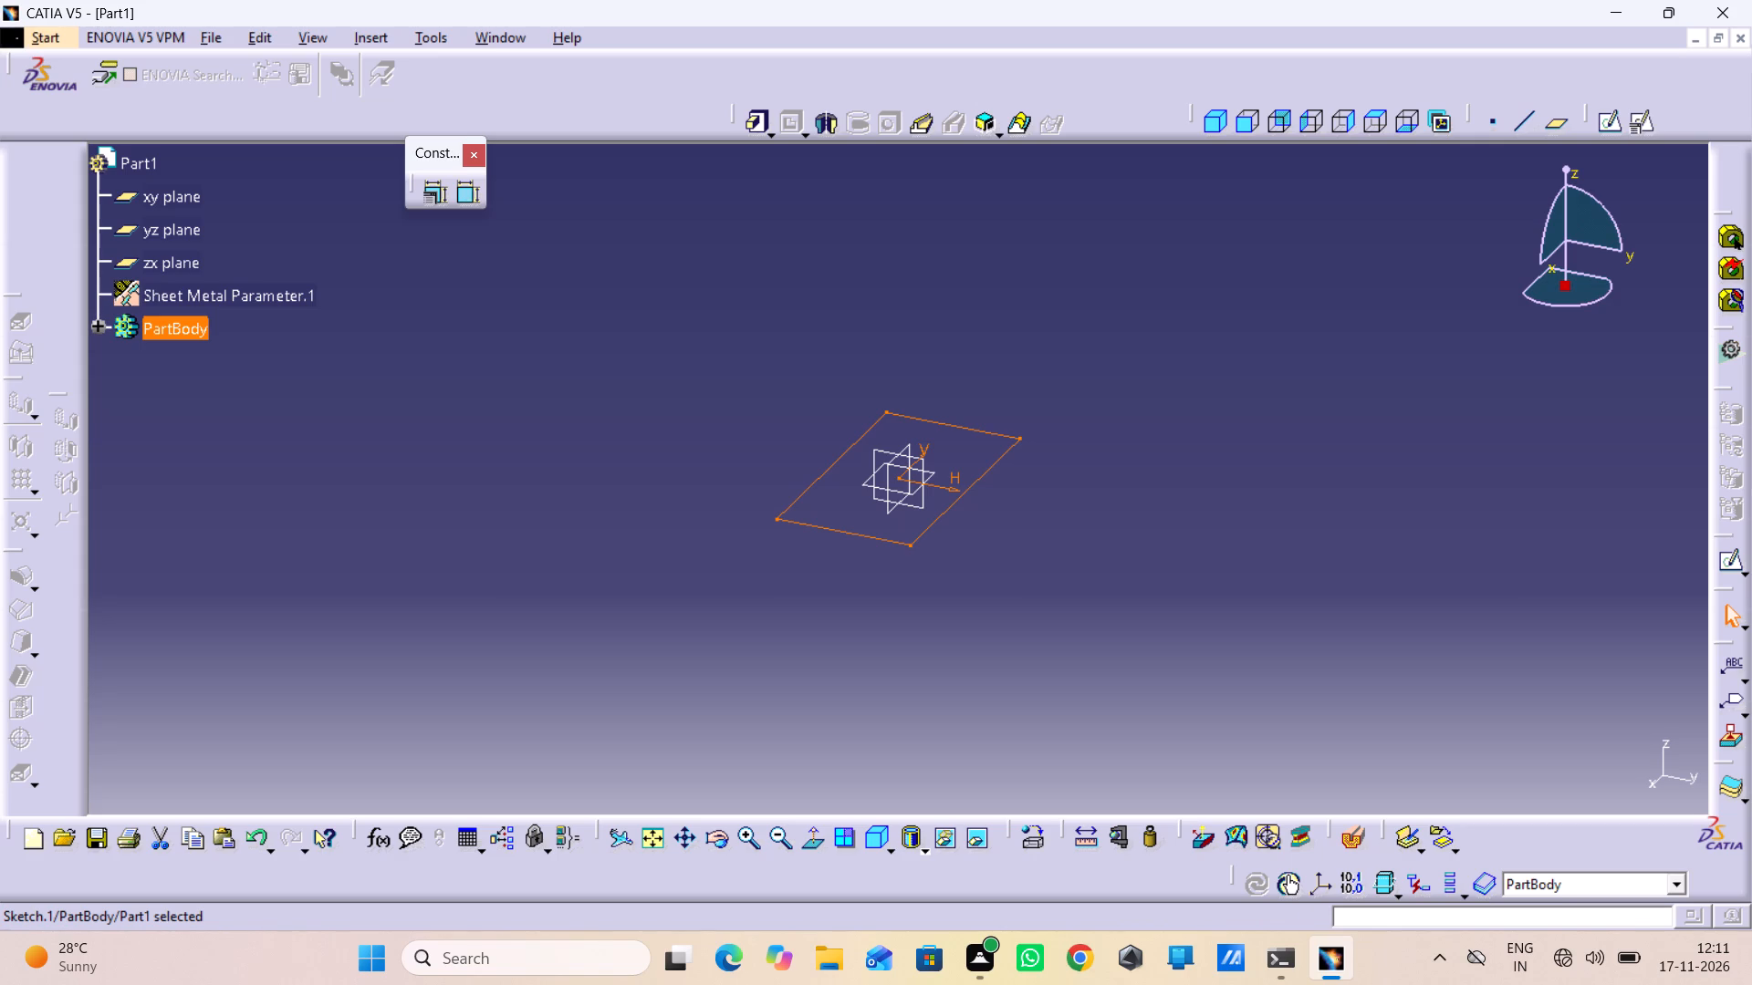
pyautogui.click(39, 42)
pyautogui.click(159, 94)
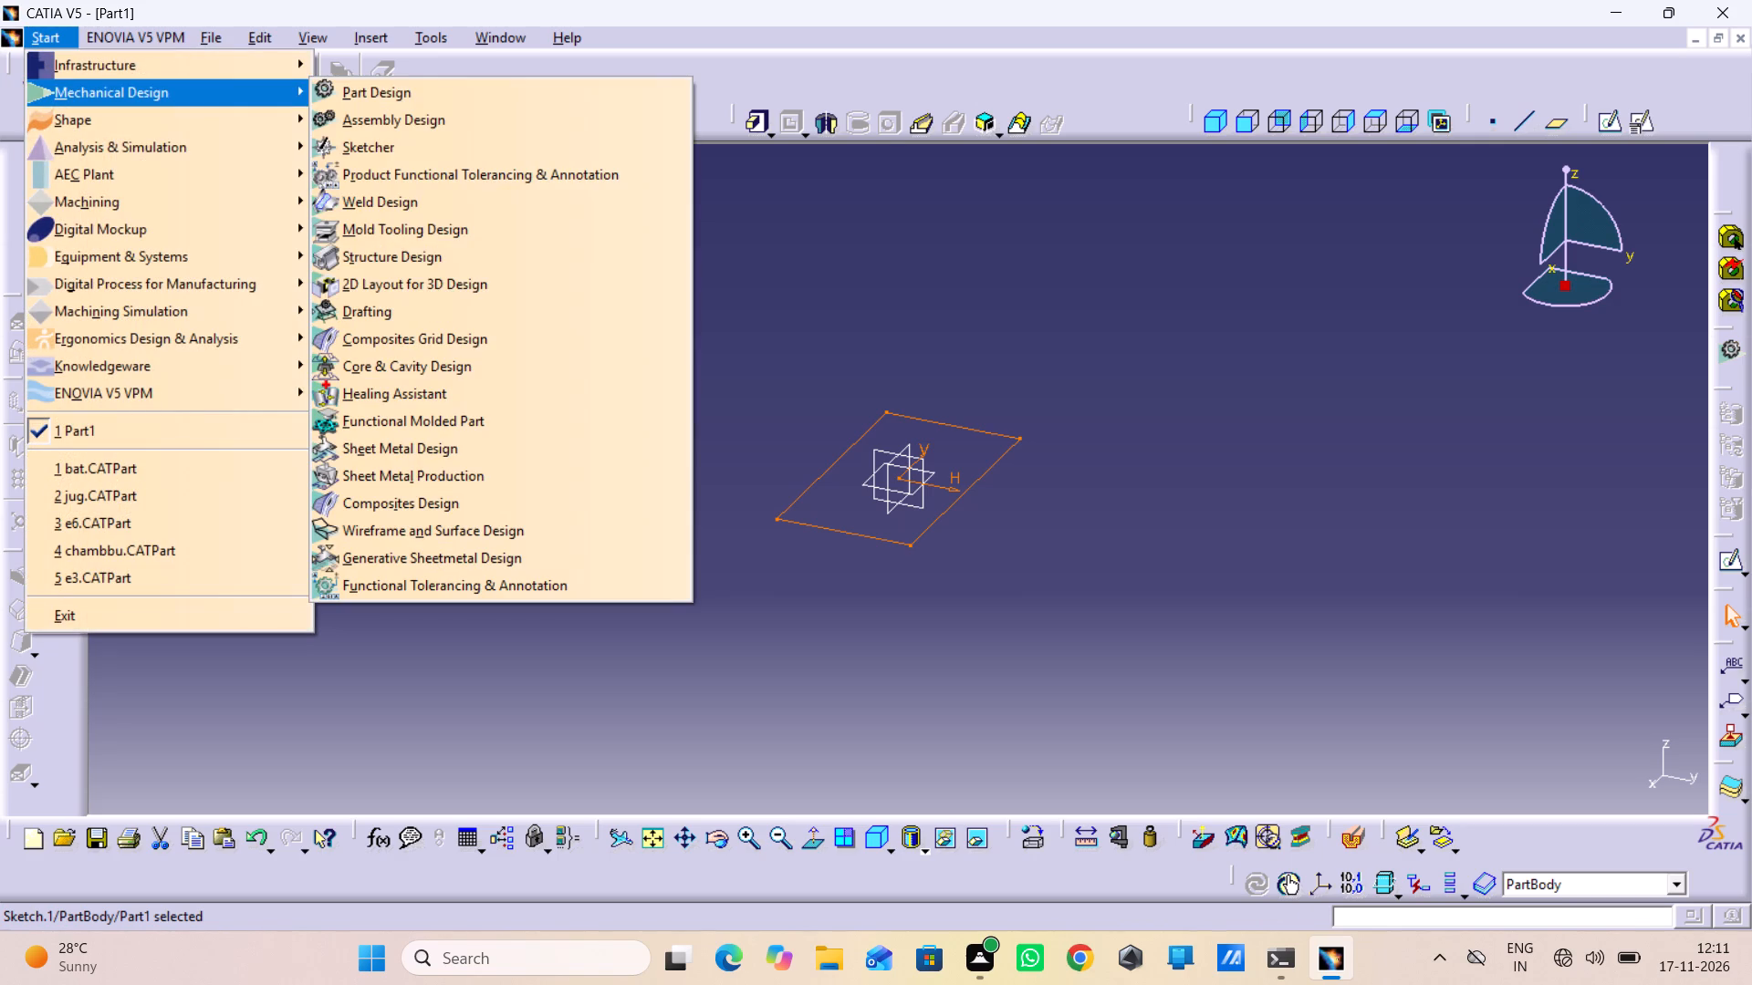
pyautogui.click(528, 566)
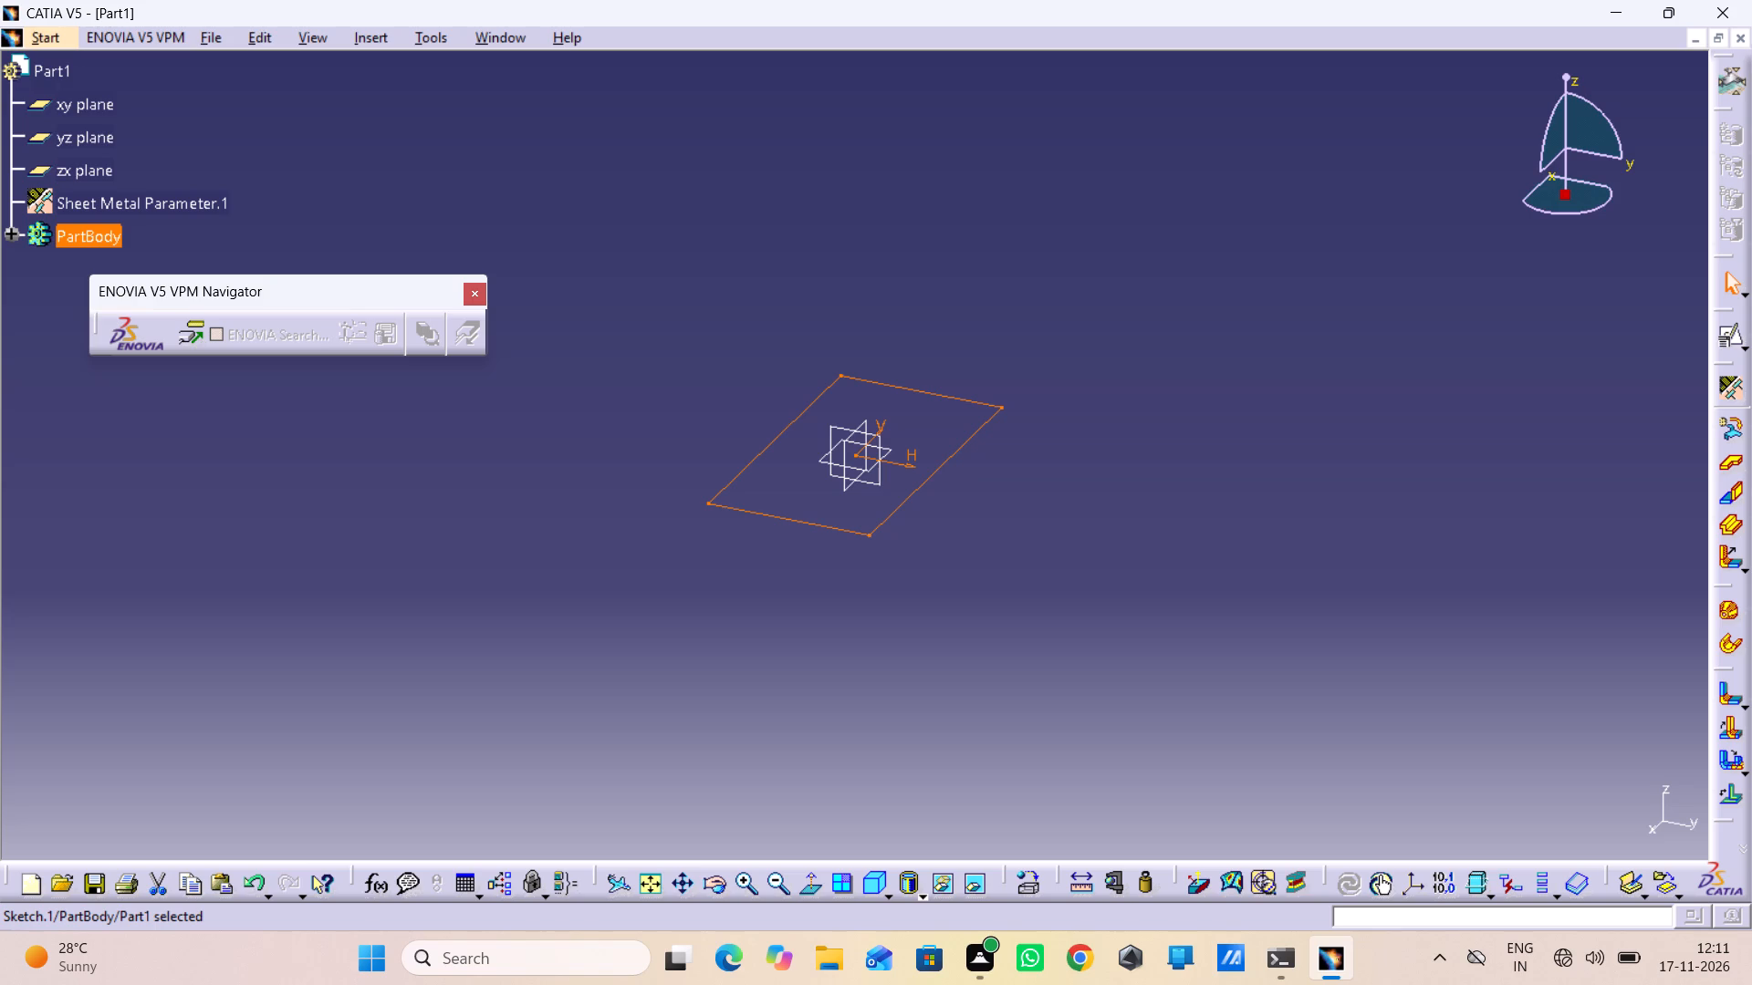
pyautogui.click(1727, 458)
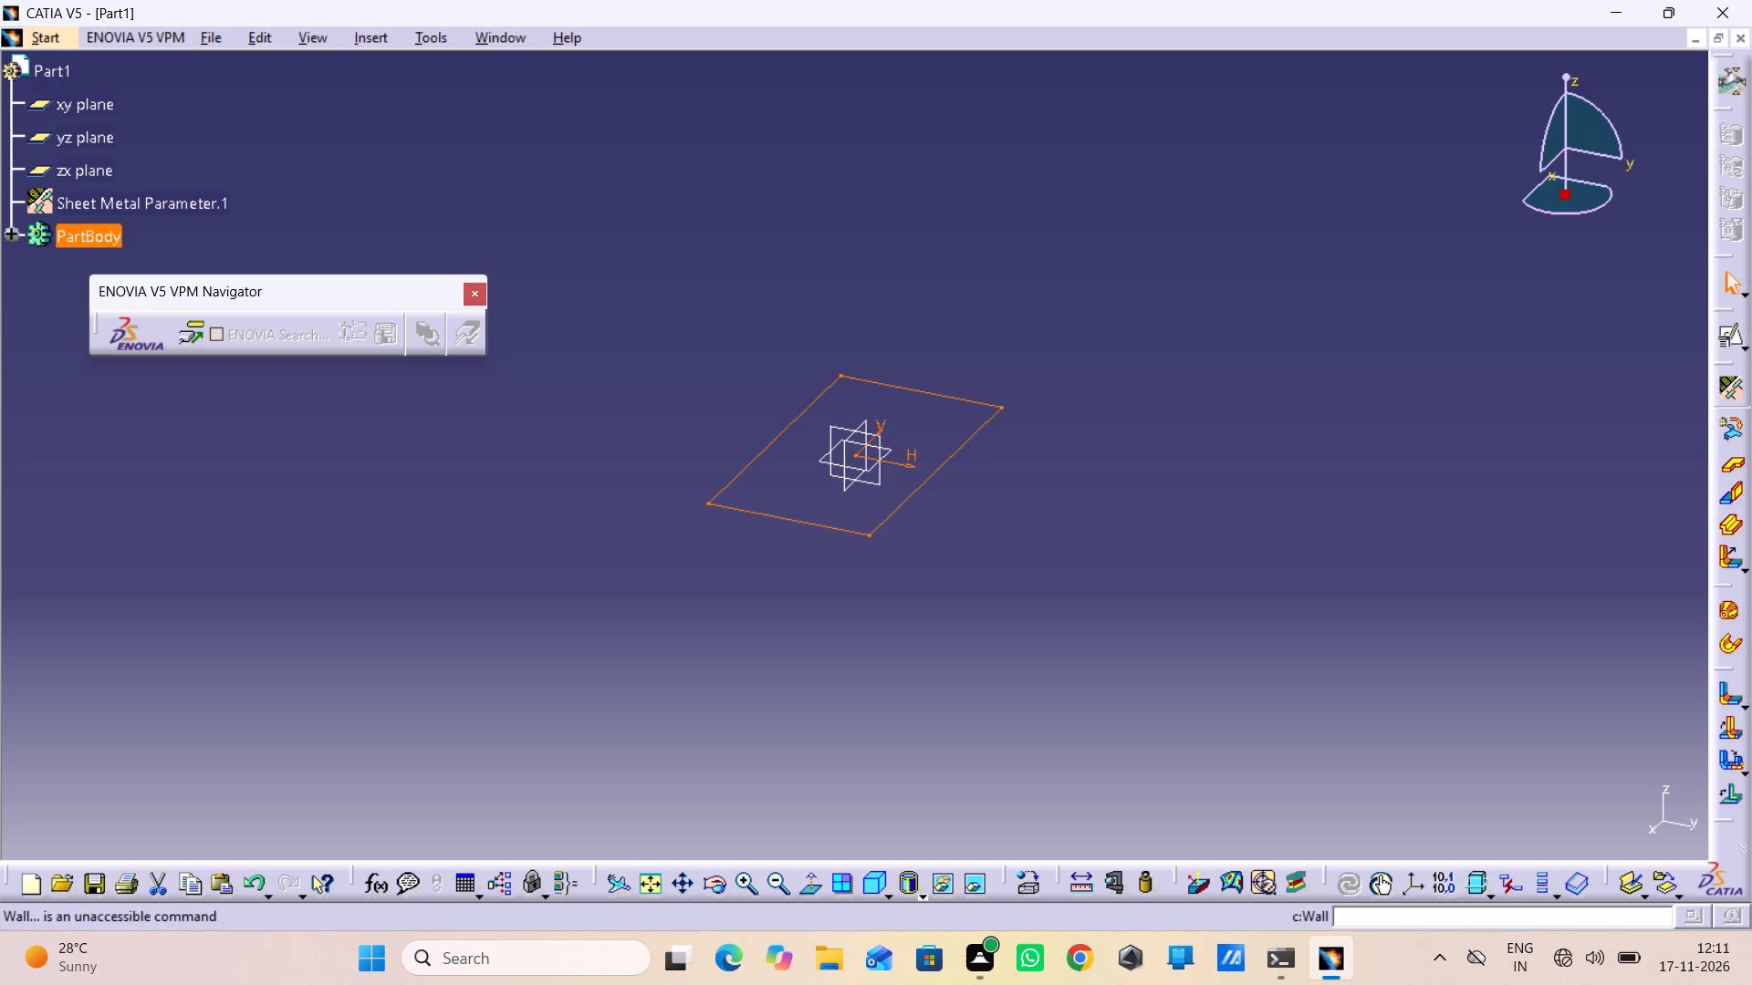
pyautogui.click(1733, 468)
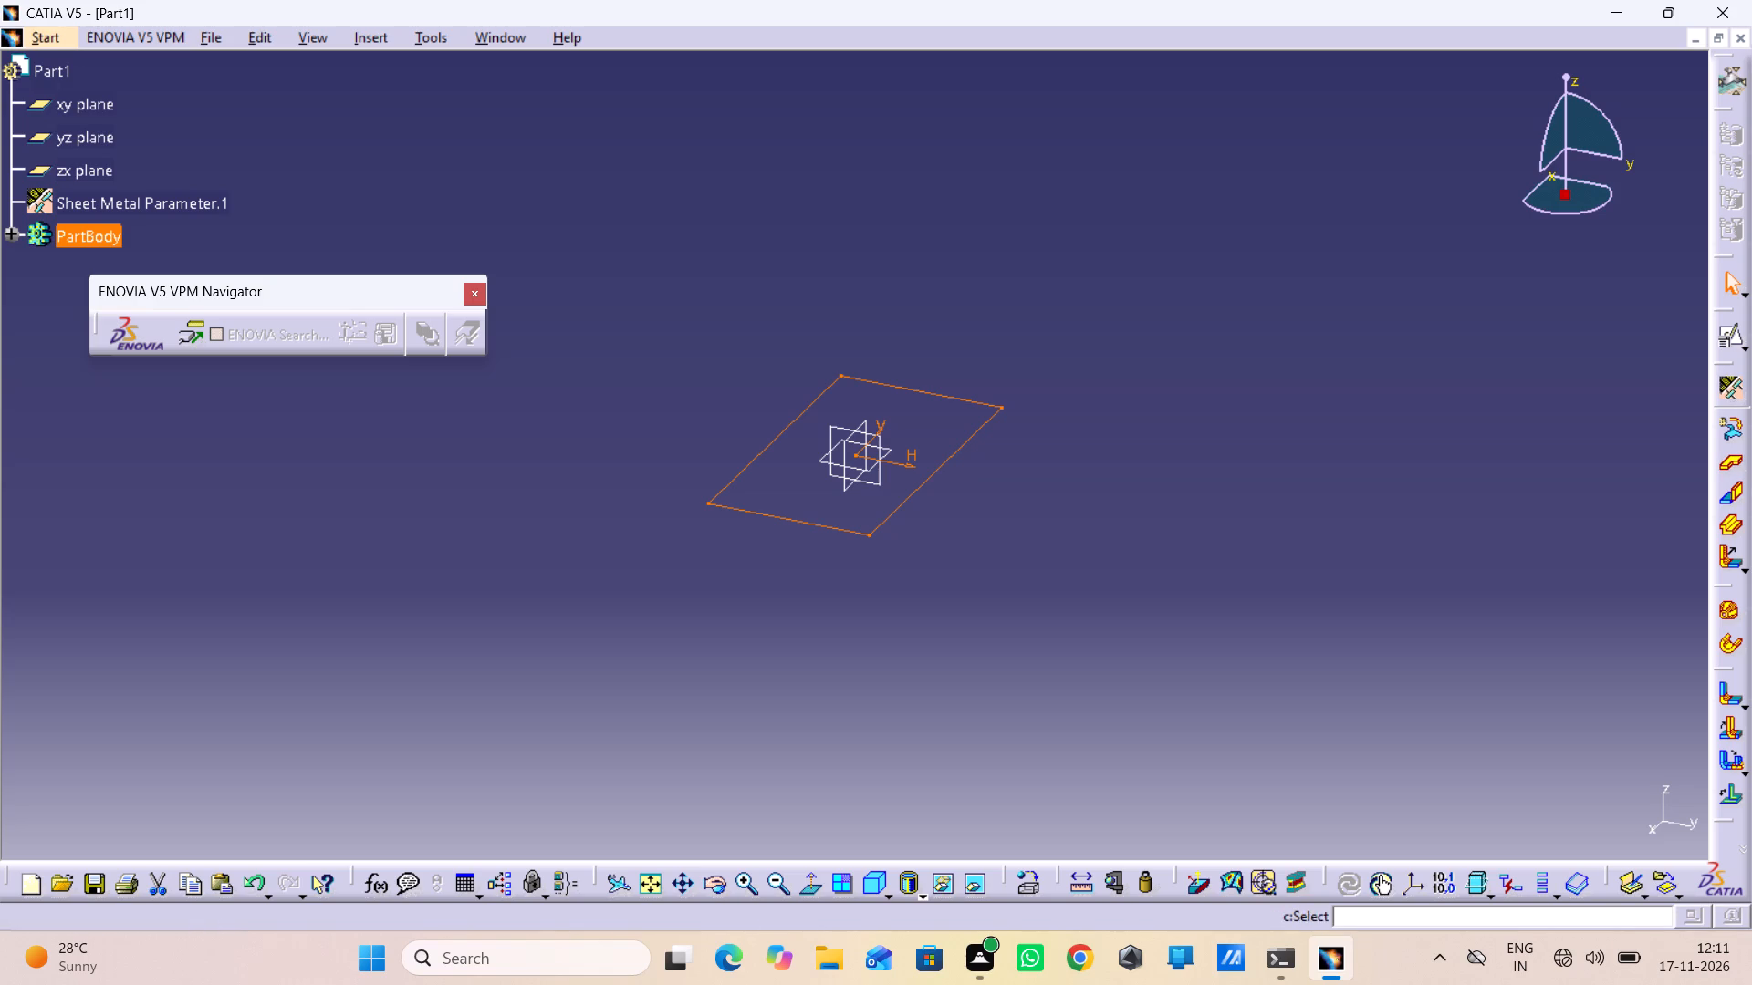
# Set the sheet metal thickness to 0.5 mm in the Sheet Metal Parameters.
pyautogui.click(1743, 399)
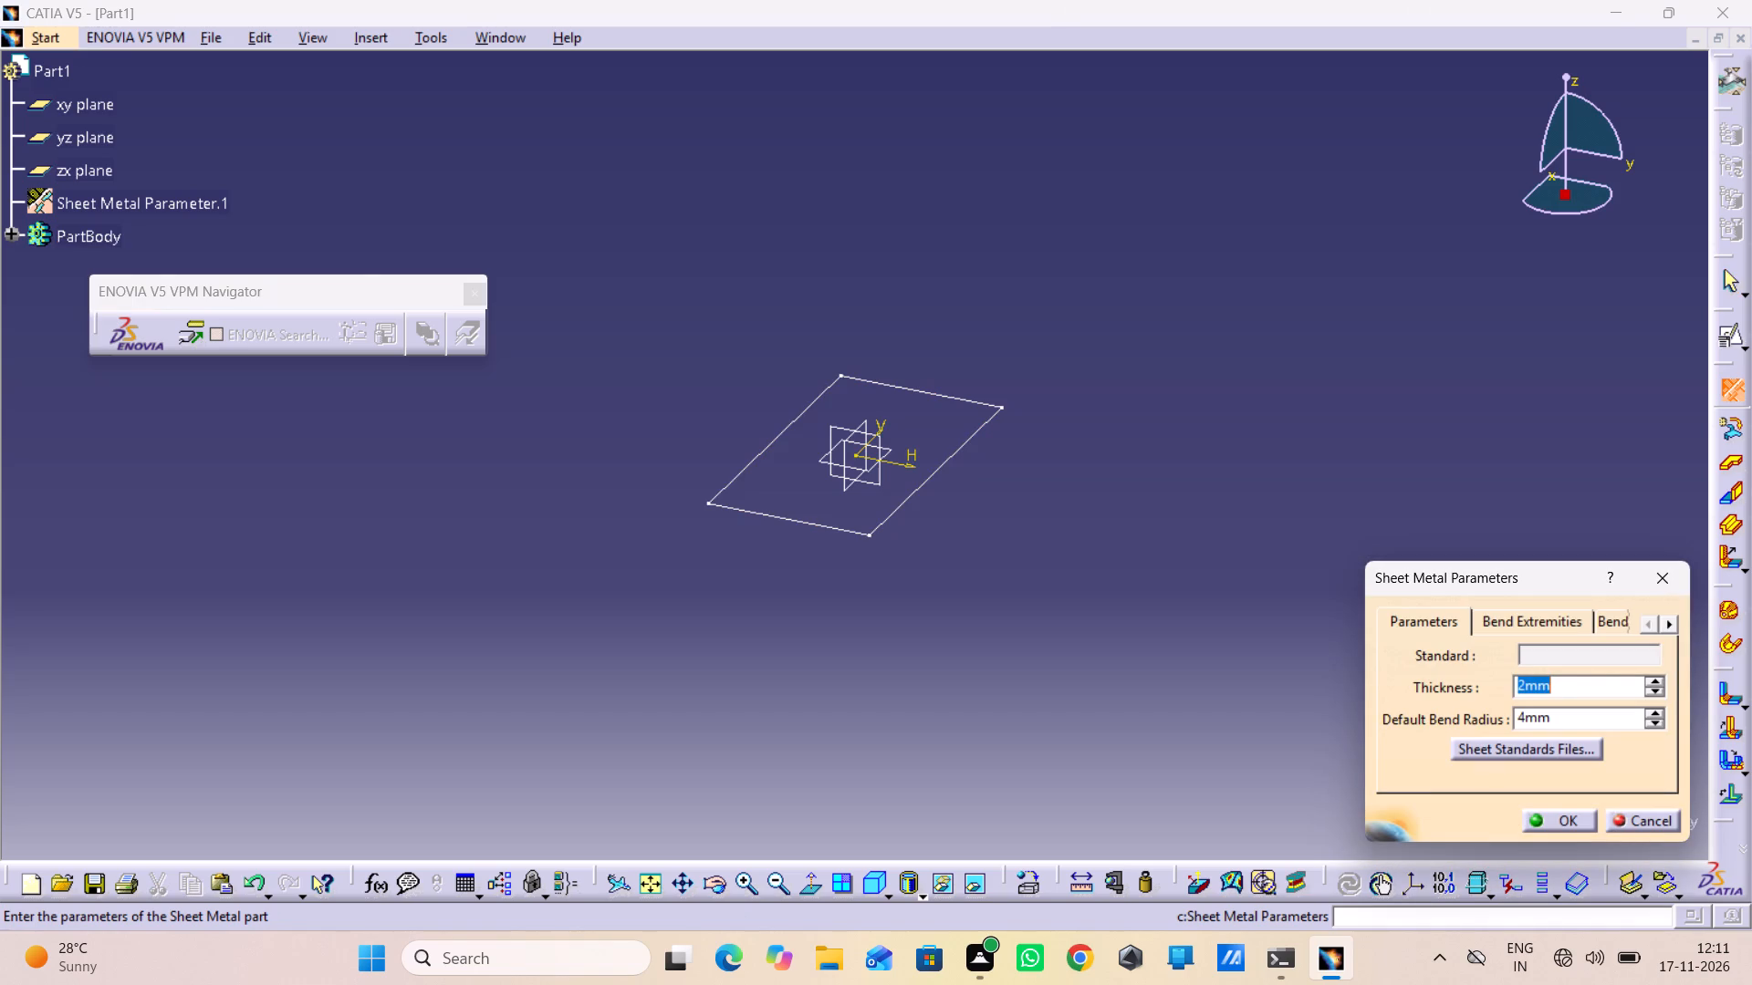
pyautogui.write('.5')
pyautogui.press('Return')
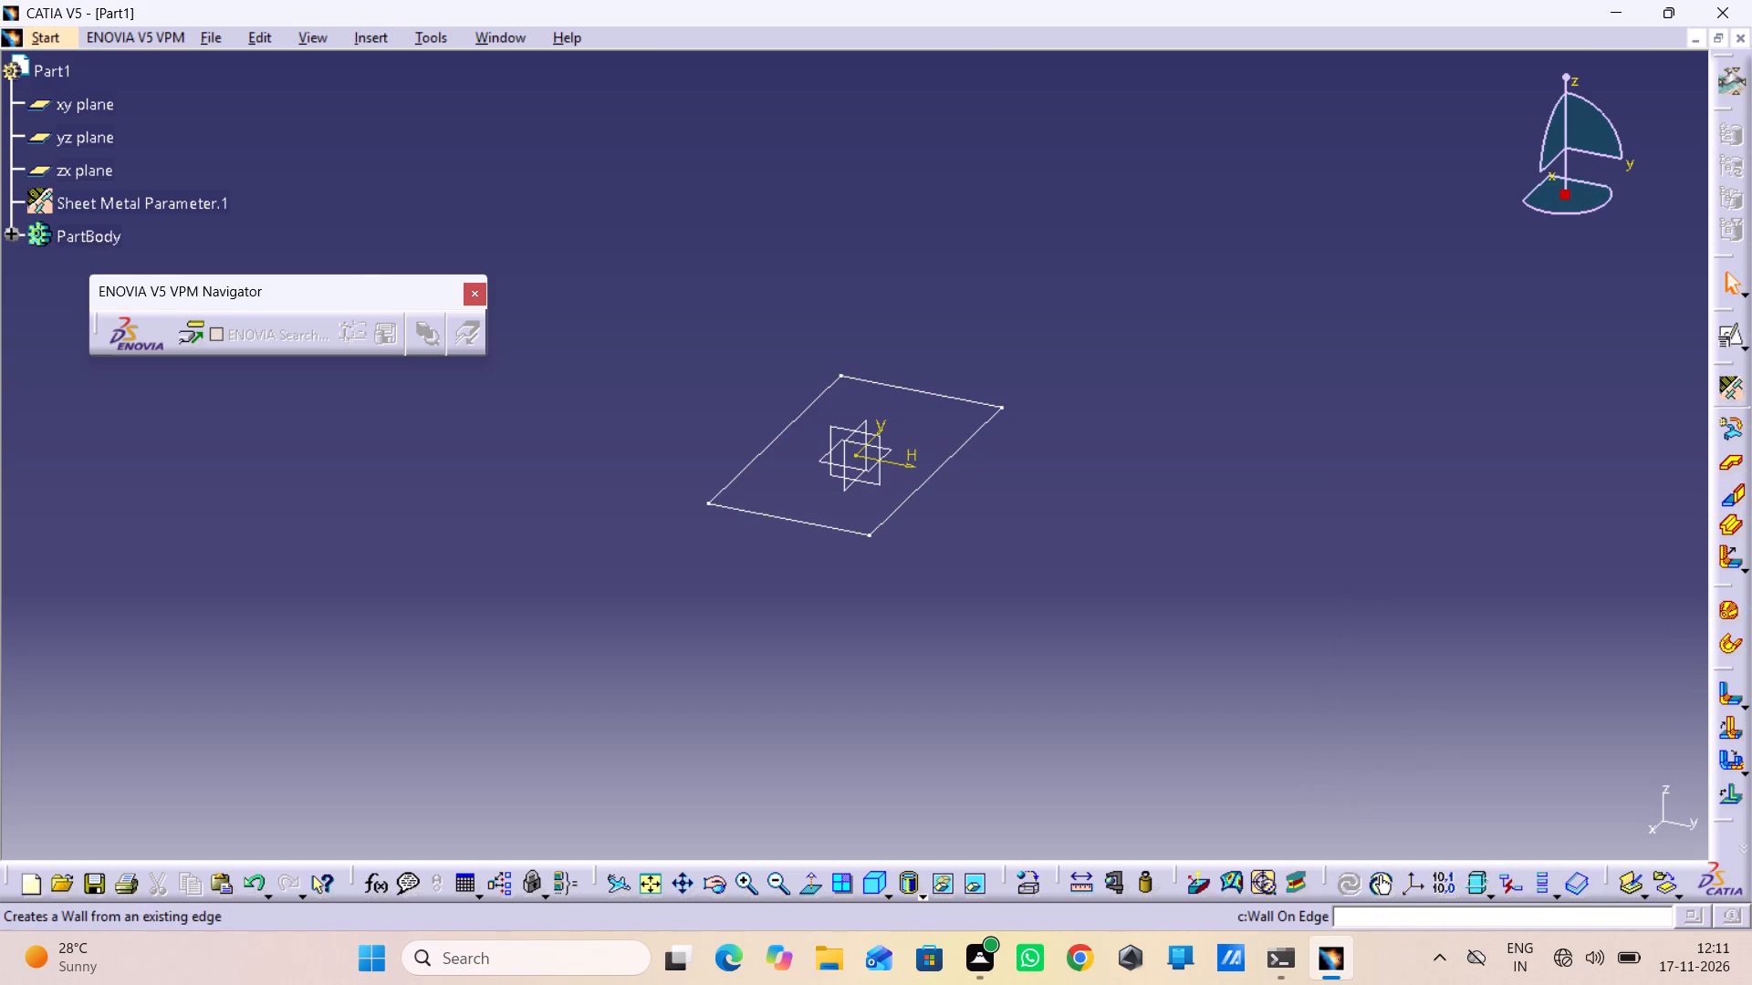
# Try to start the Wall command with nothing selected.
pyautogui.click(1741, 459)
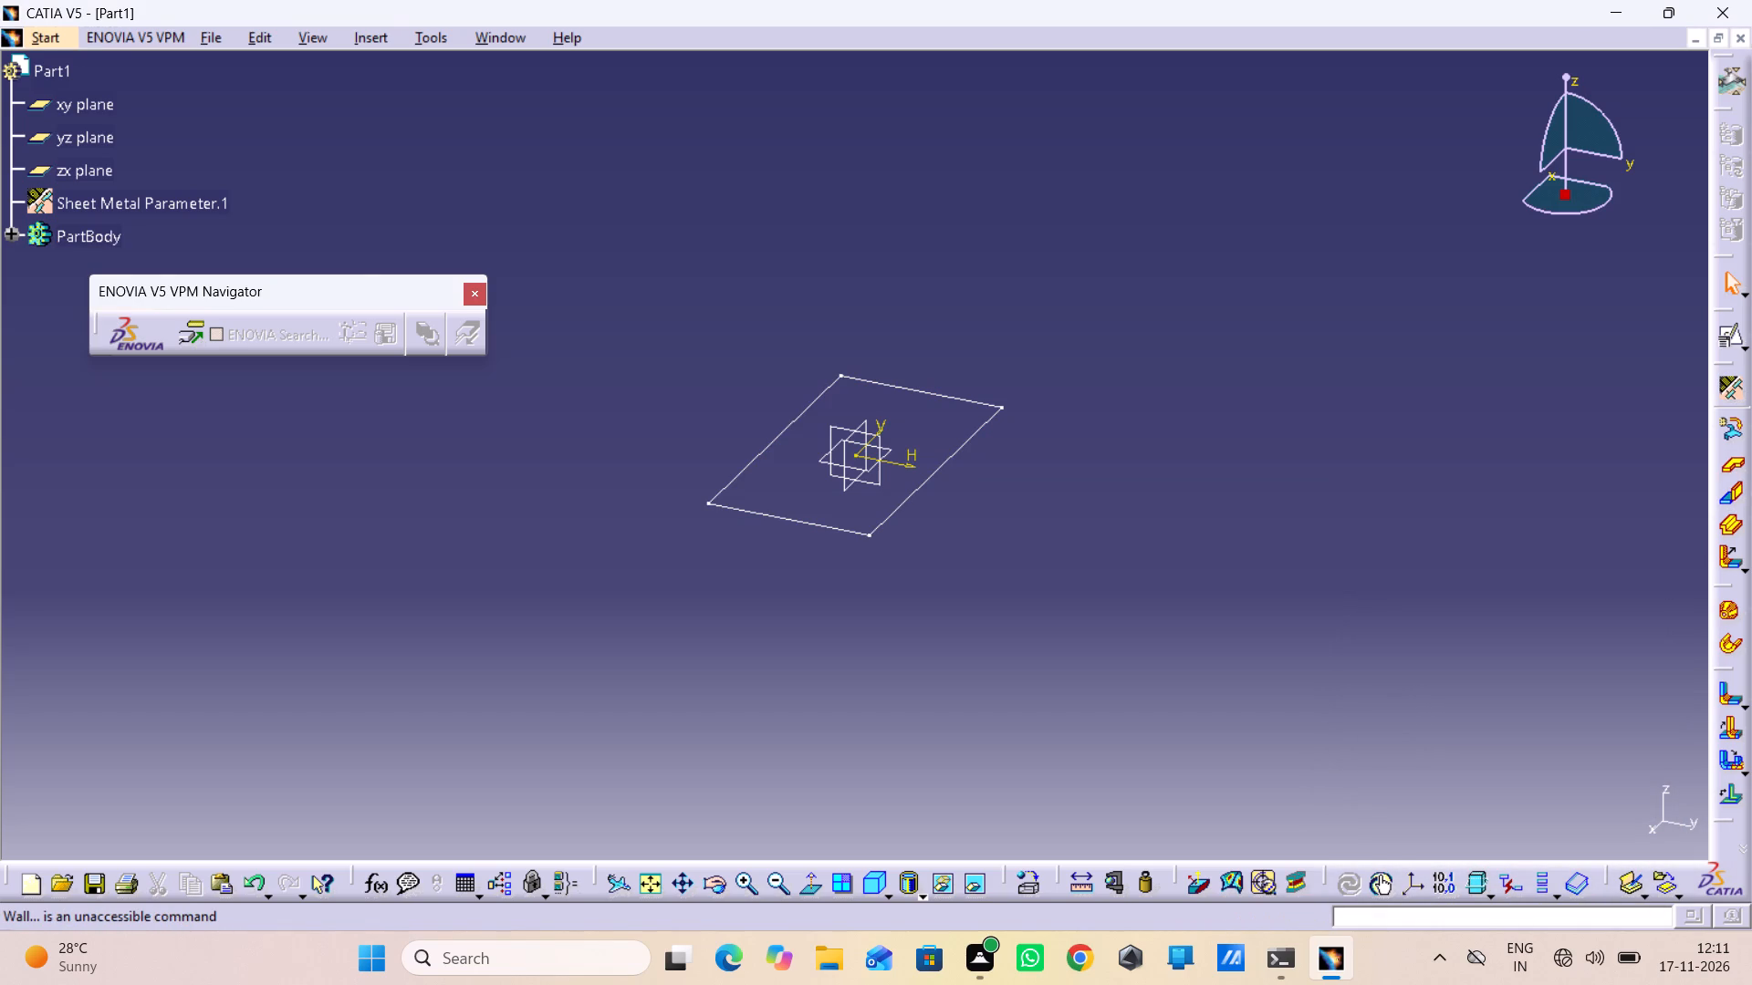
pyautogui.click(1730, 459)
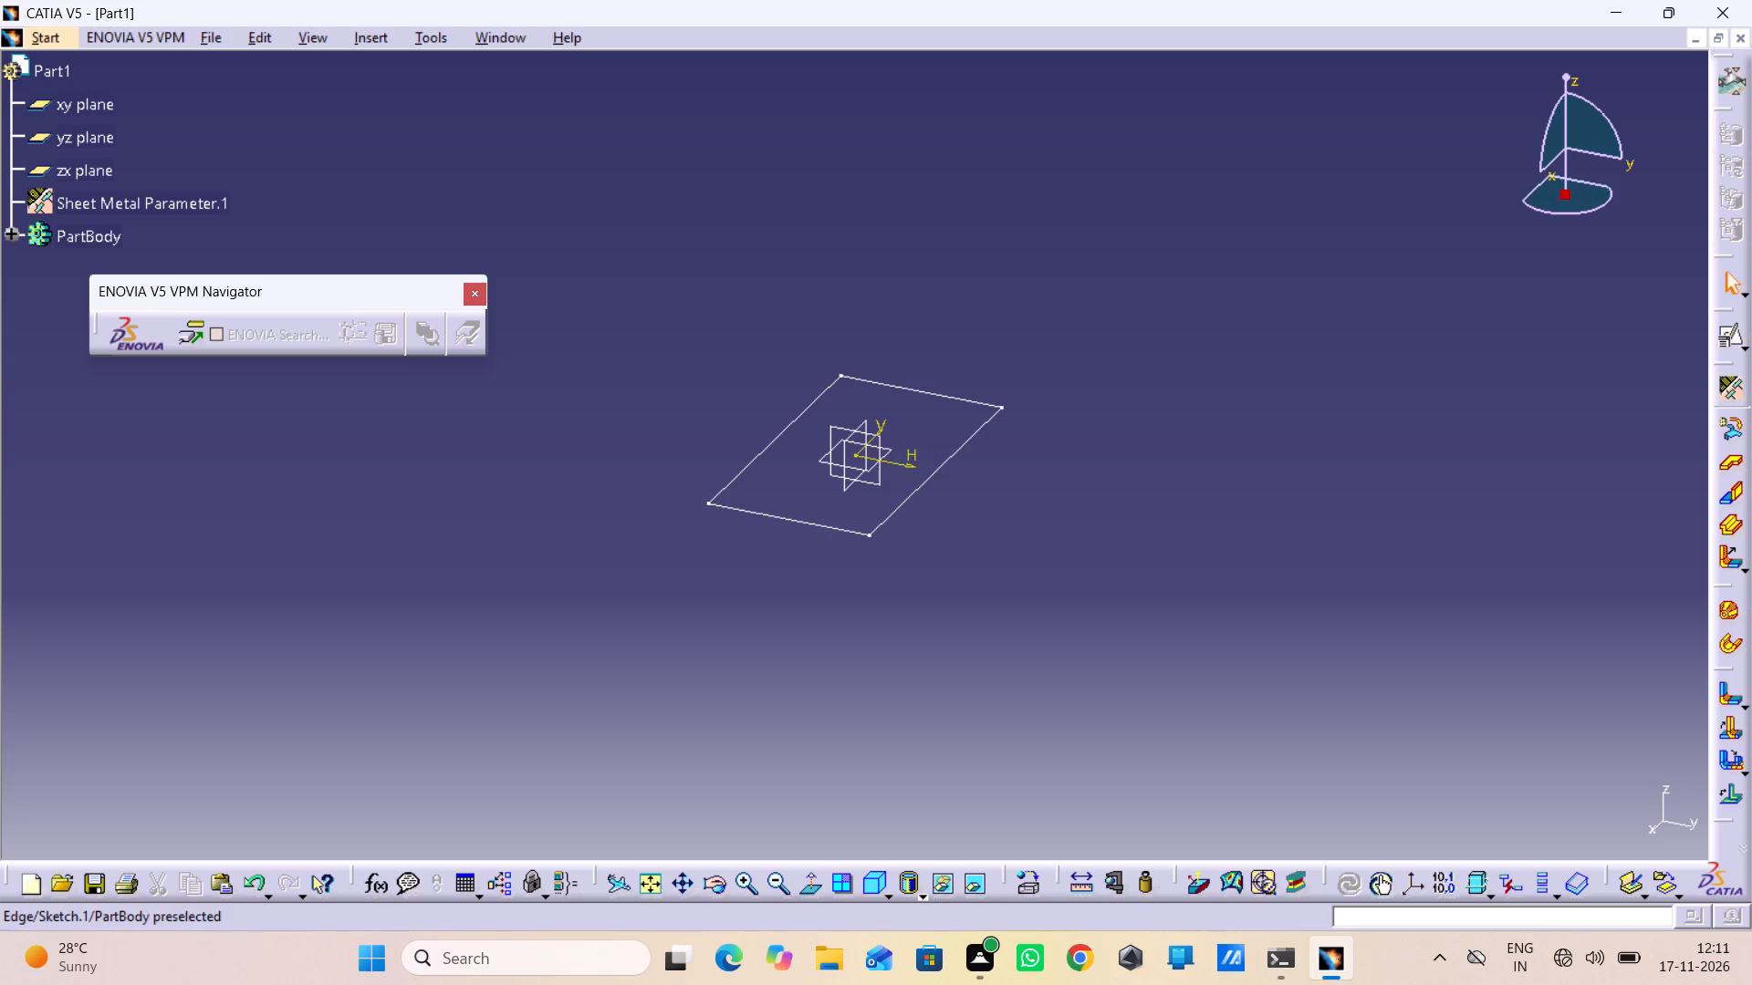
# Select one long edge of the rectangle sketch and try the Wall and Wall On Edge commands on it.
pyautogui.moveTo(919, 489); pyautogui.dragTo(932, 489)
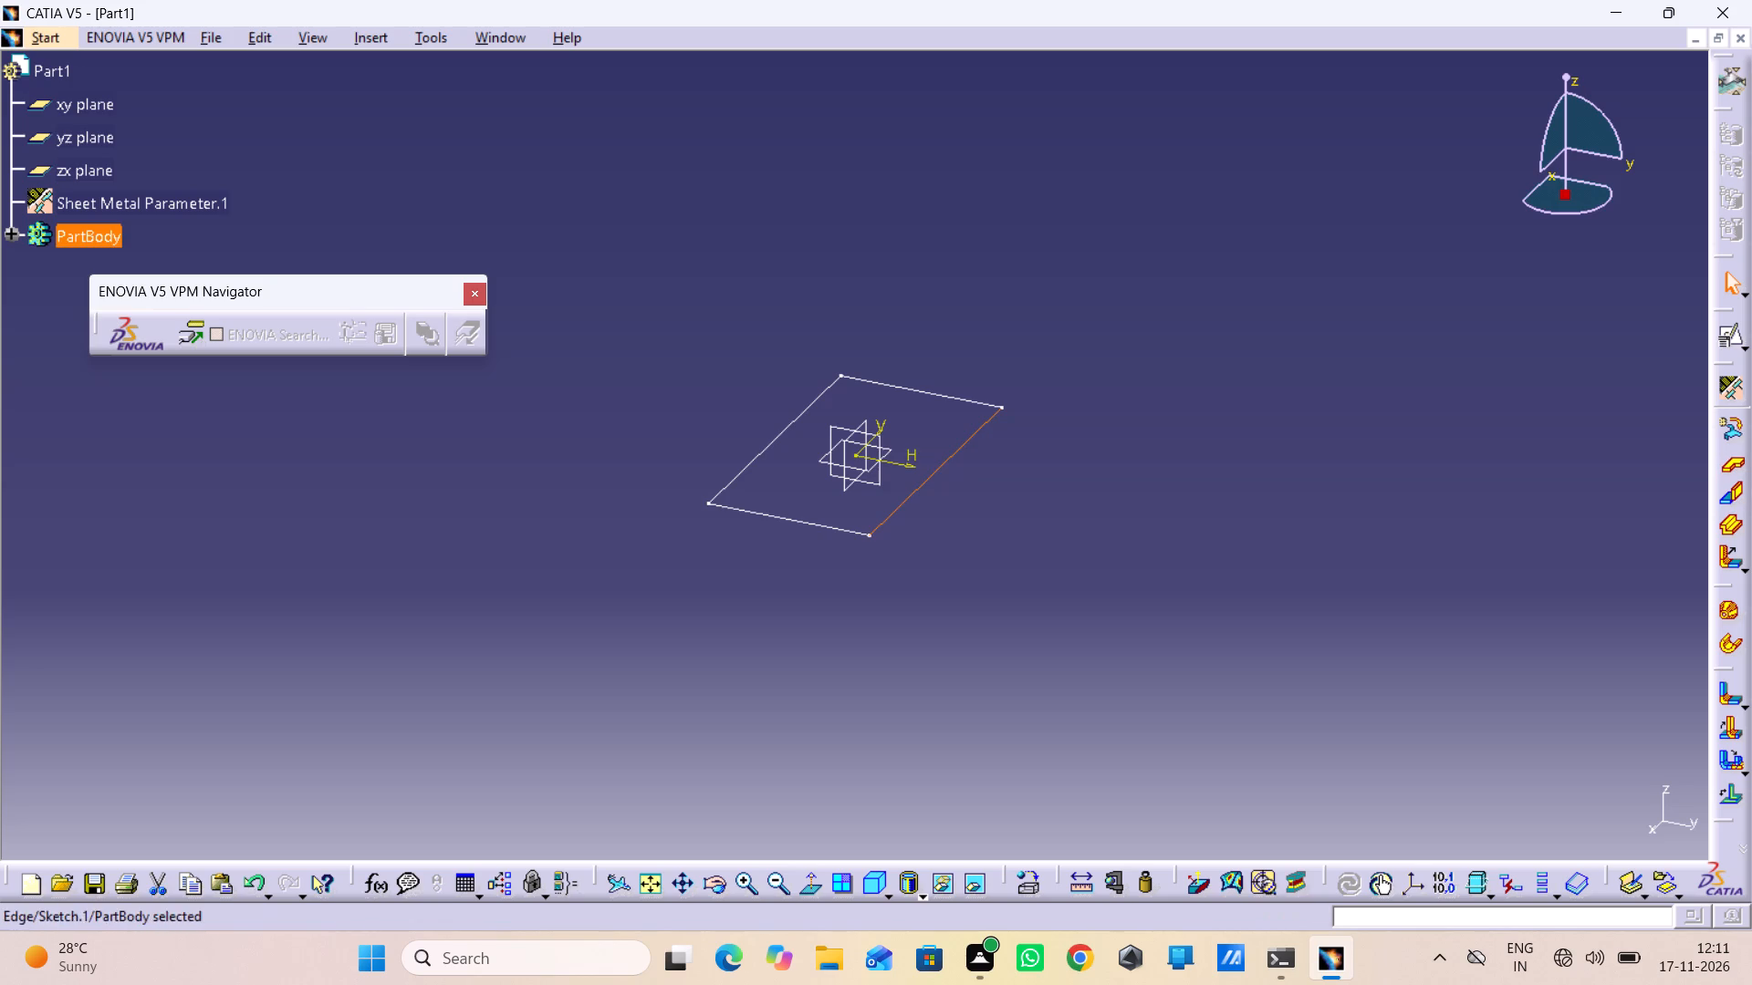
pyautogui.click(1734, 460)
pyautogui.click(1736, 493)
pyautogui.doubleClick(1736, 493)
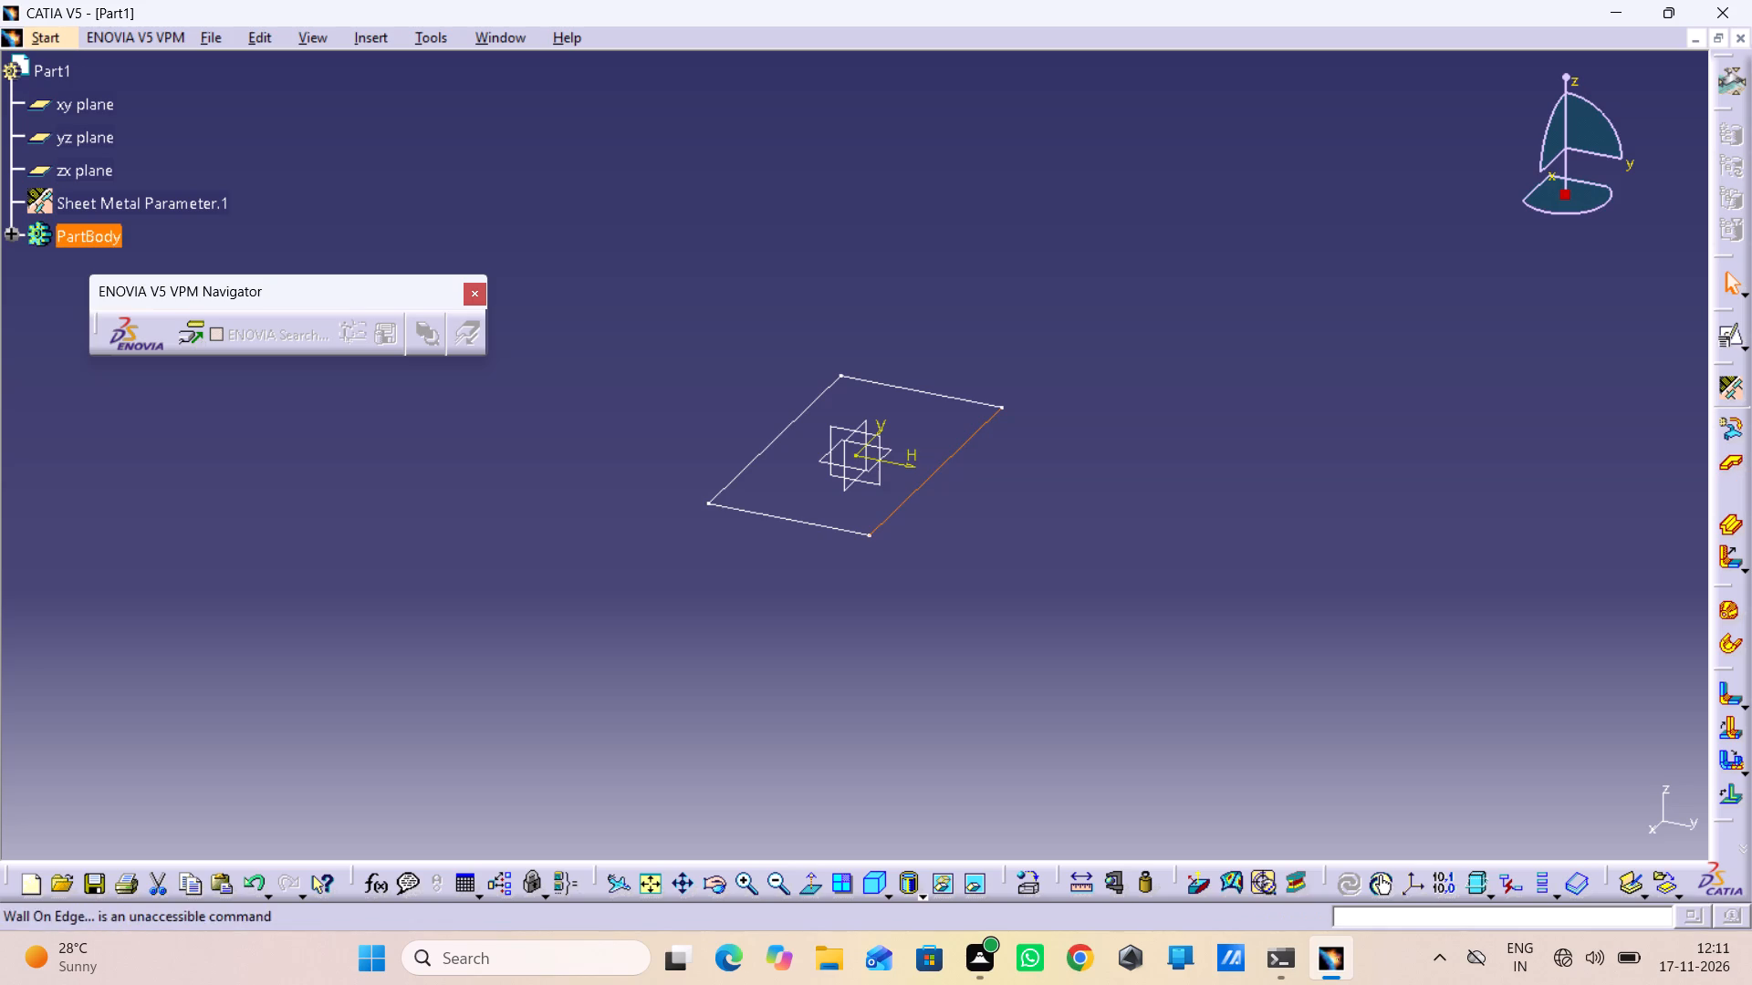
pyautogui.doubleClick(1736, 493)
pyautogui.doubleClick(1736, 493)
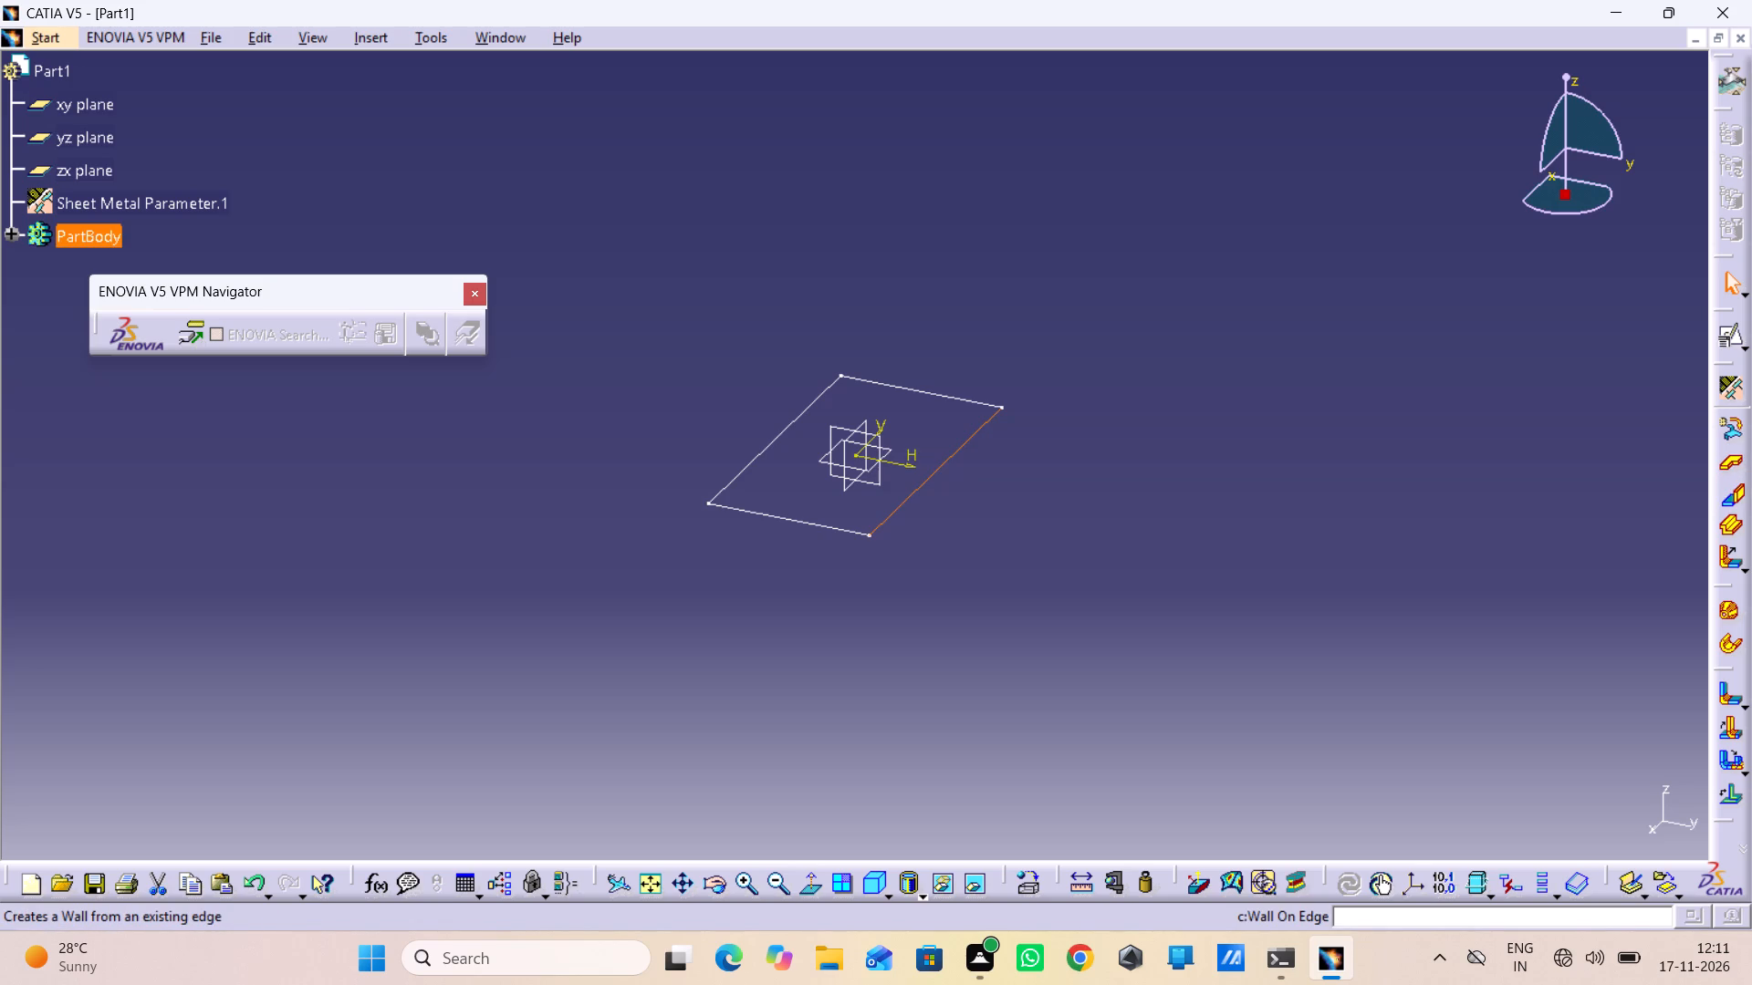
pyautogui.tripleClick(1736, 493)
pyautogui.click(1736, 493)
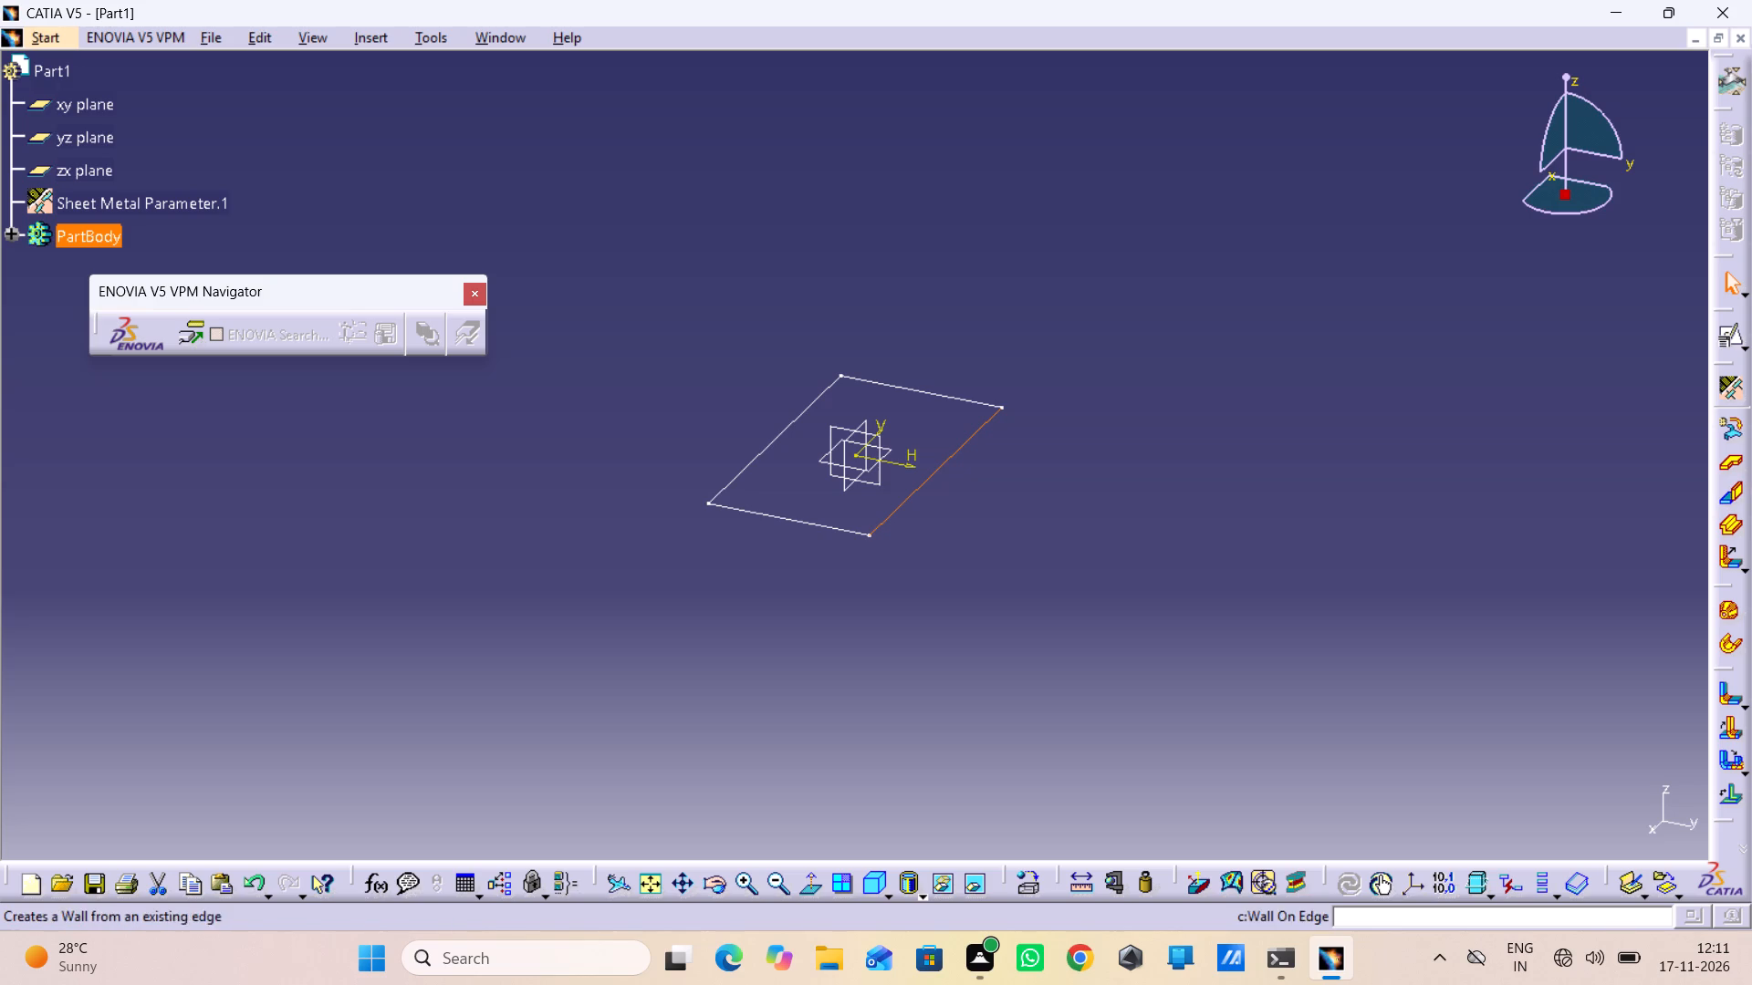
# Restore the positions and the contents of all toolbars in the Customize settings.
pyautogui.rightClick(1460, 918)
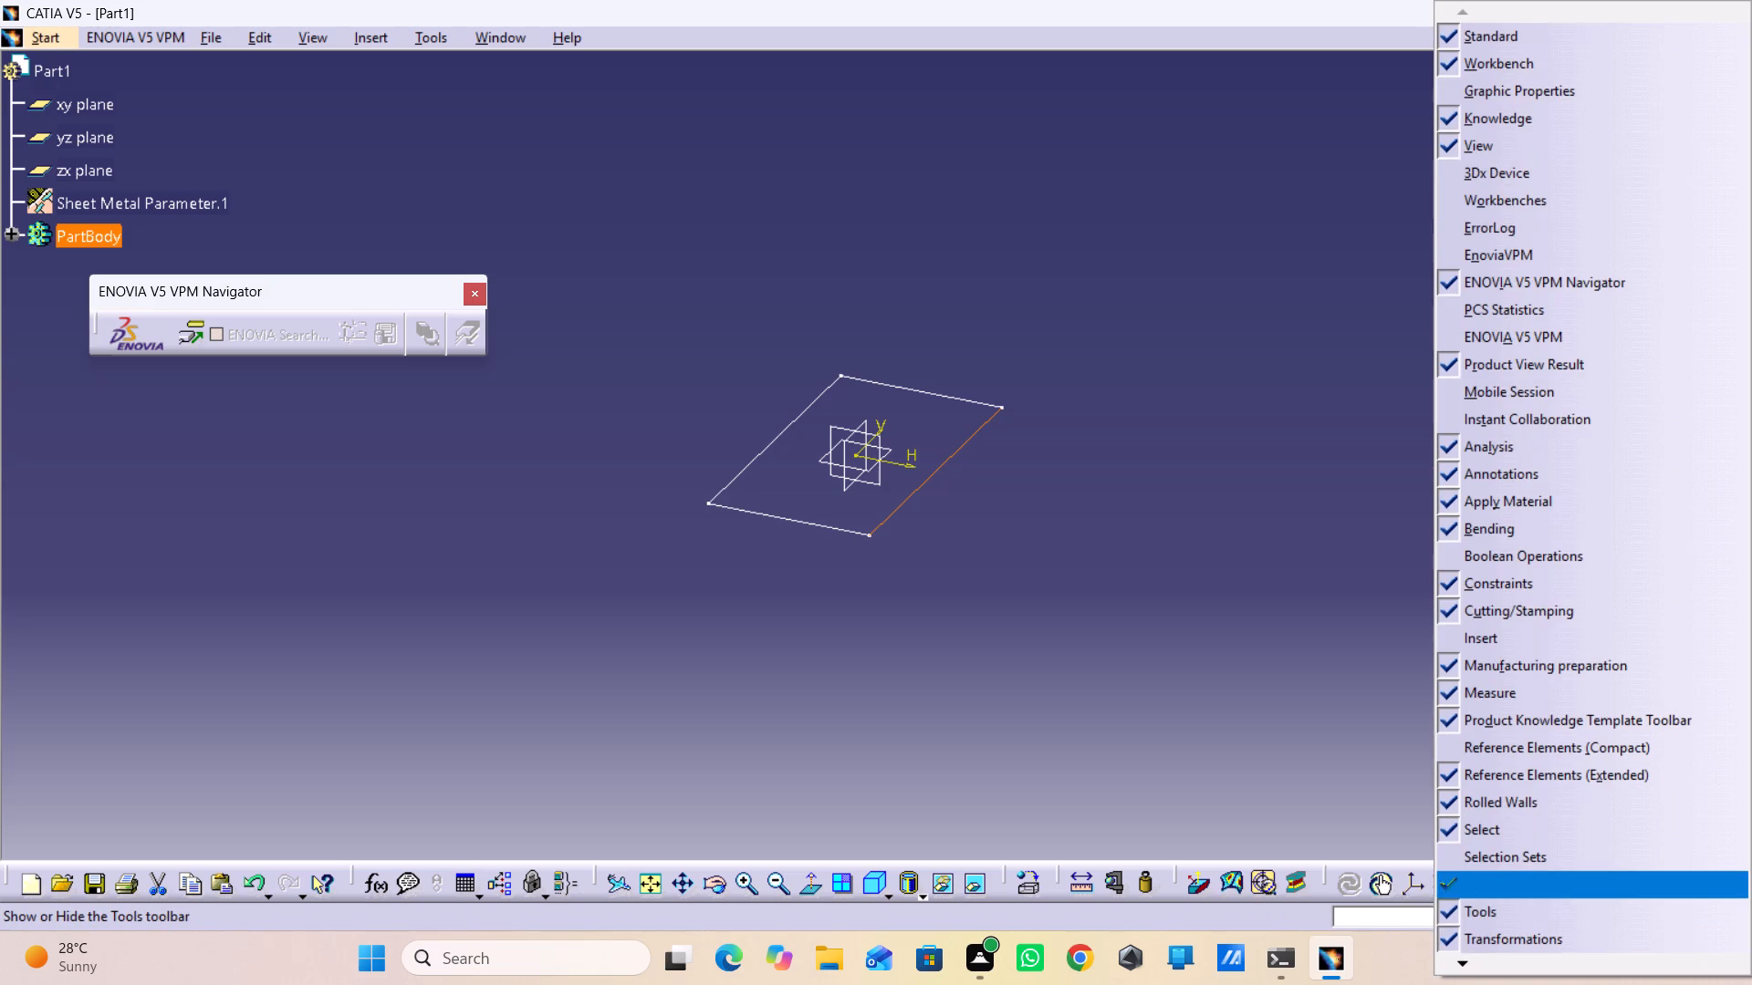
pyautogui.scroll(-11, 1519, 887)
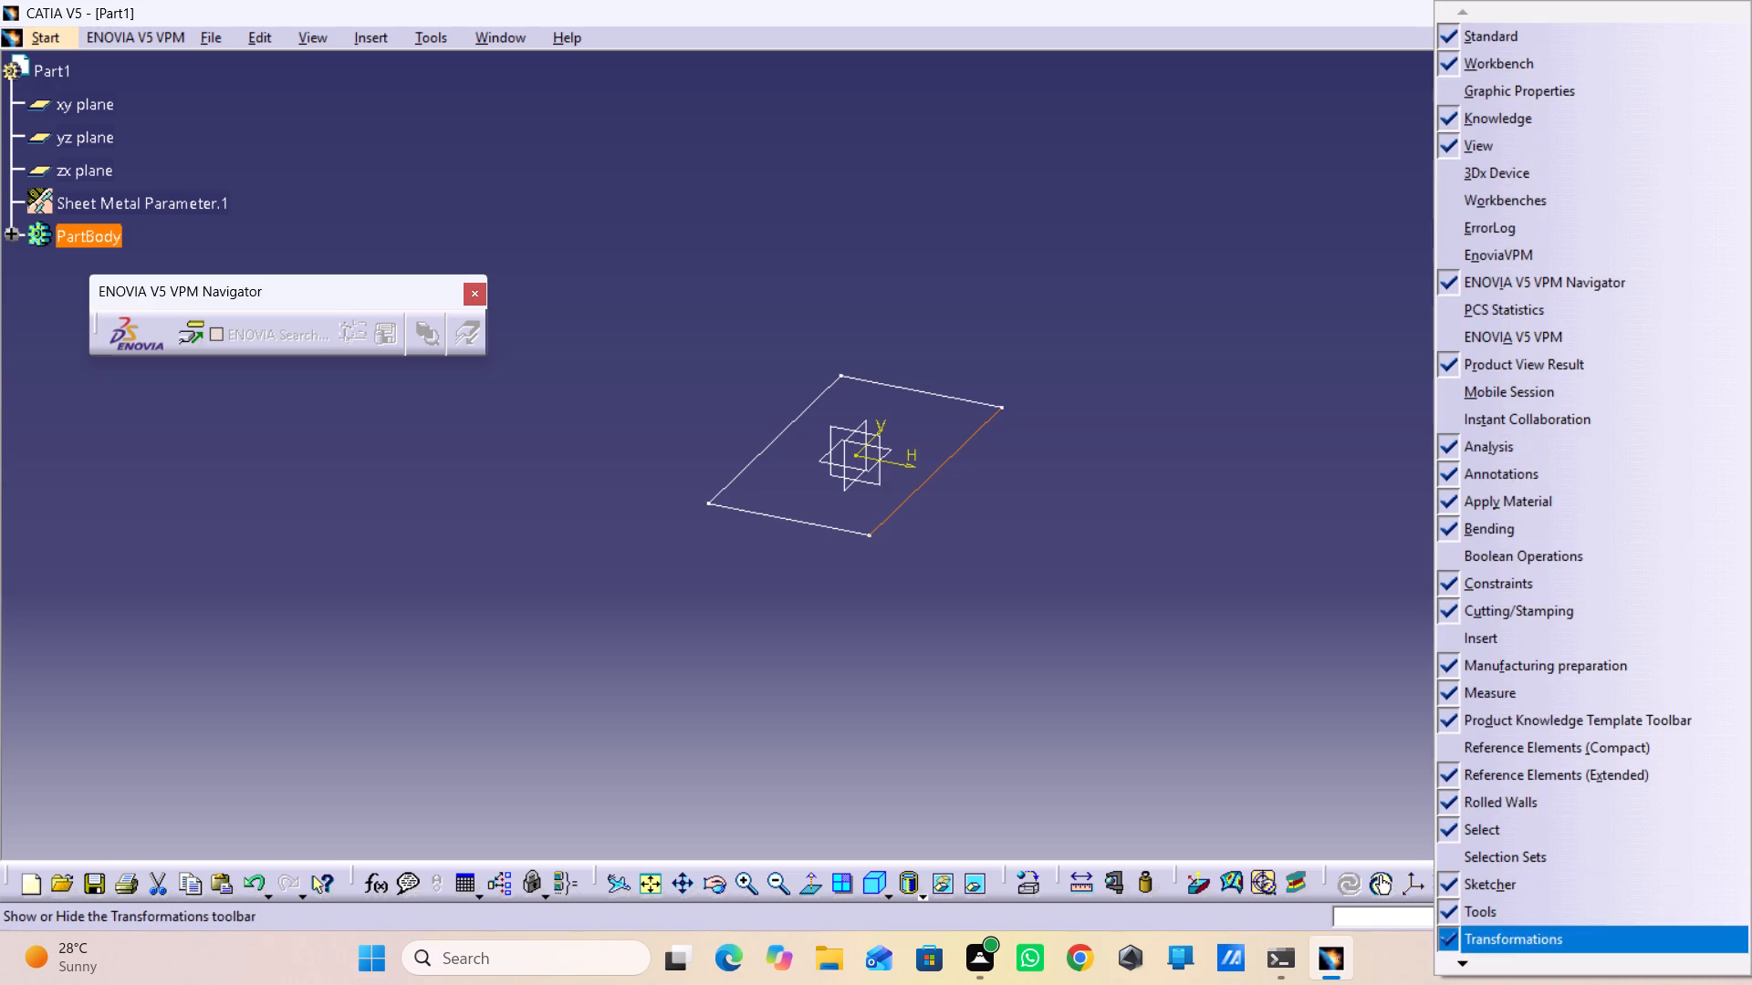
pyautogui.click(1463, 962)
pyautogui.tripleClick(1463, 962)
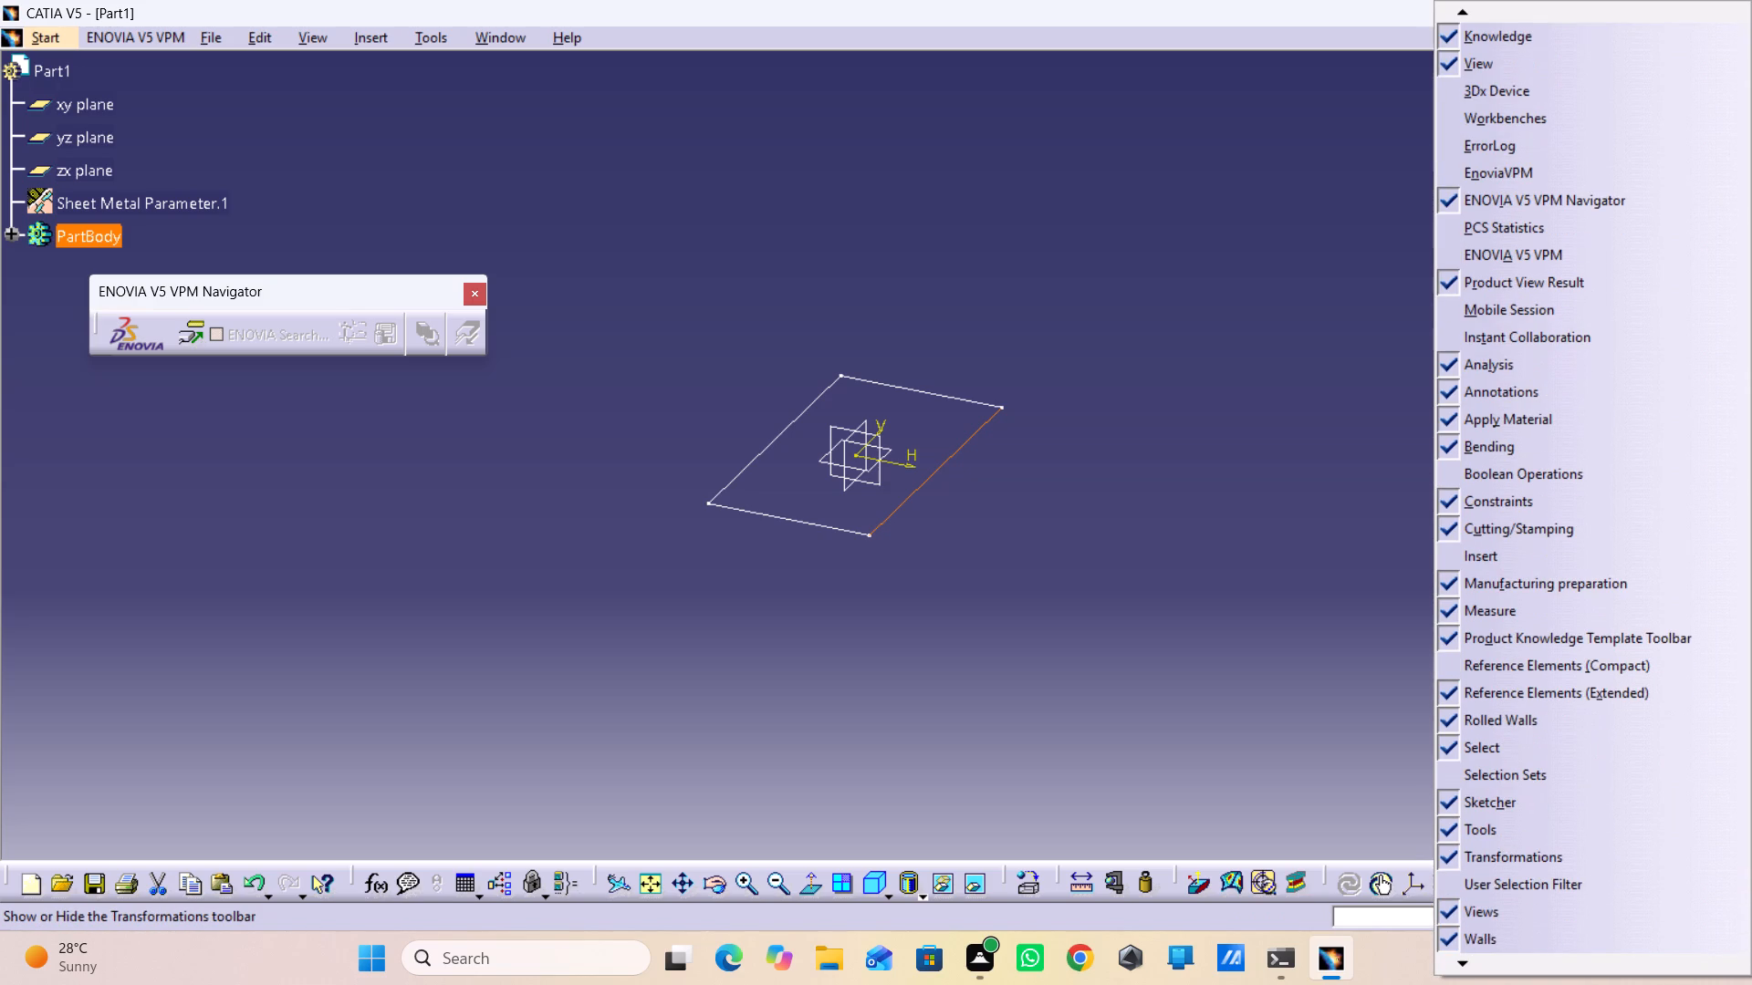
pyautogui.click(1463, 961)
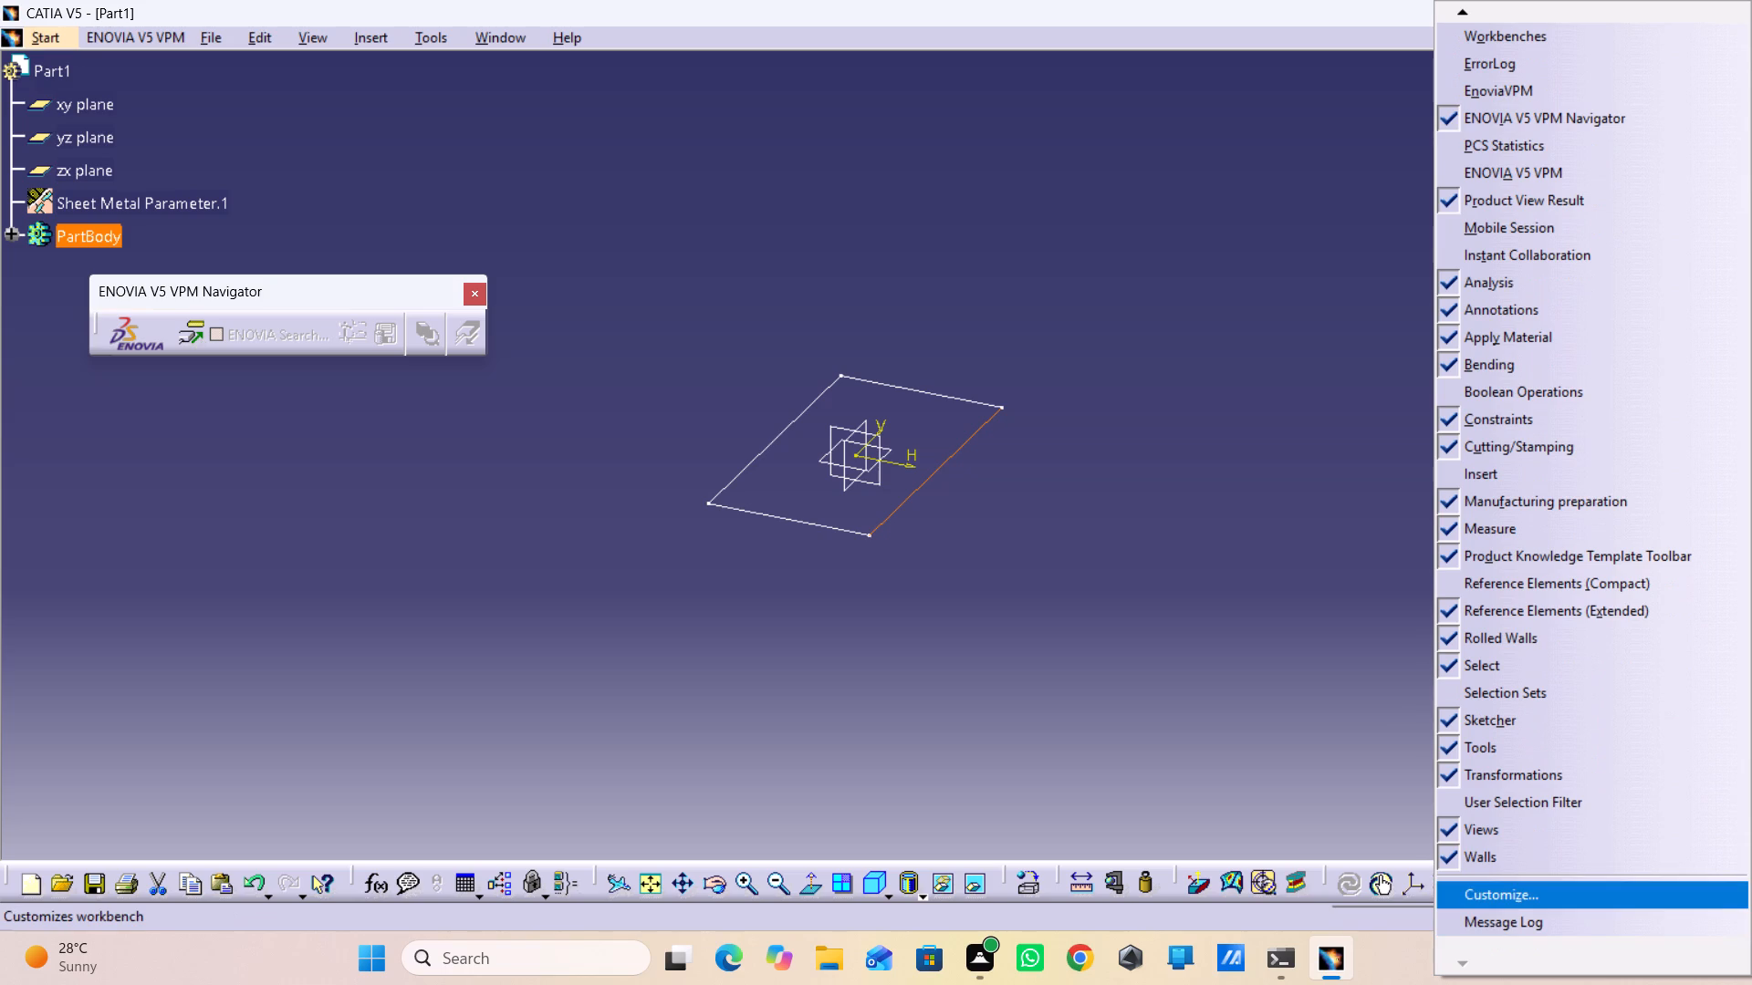
pyautogui.click(1528, 905)
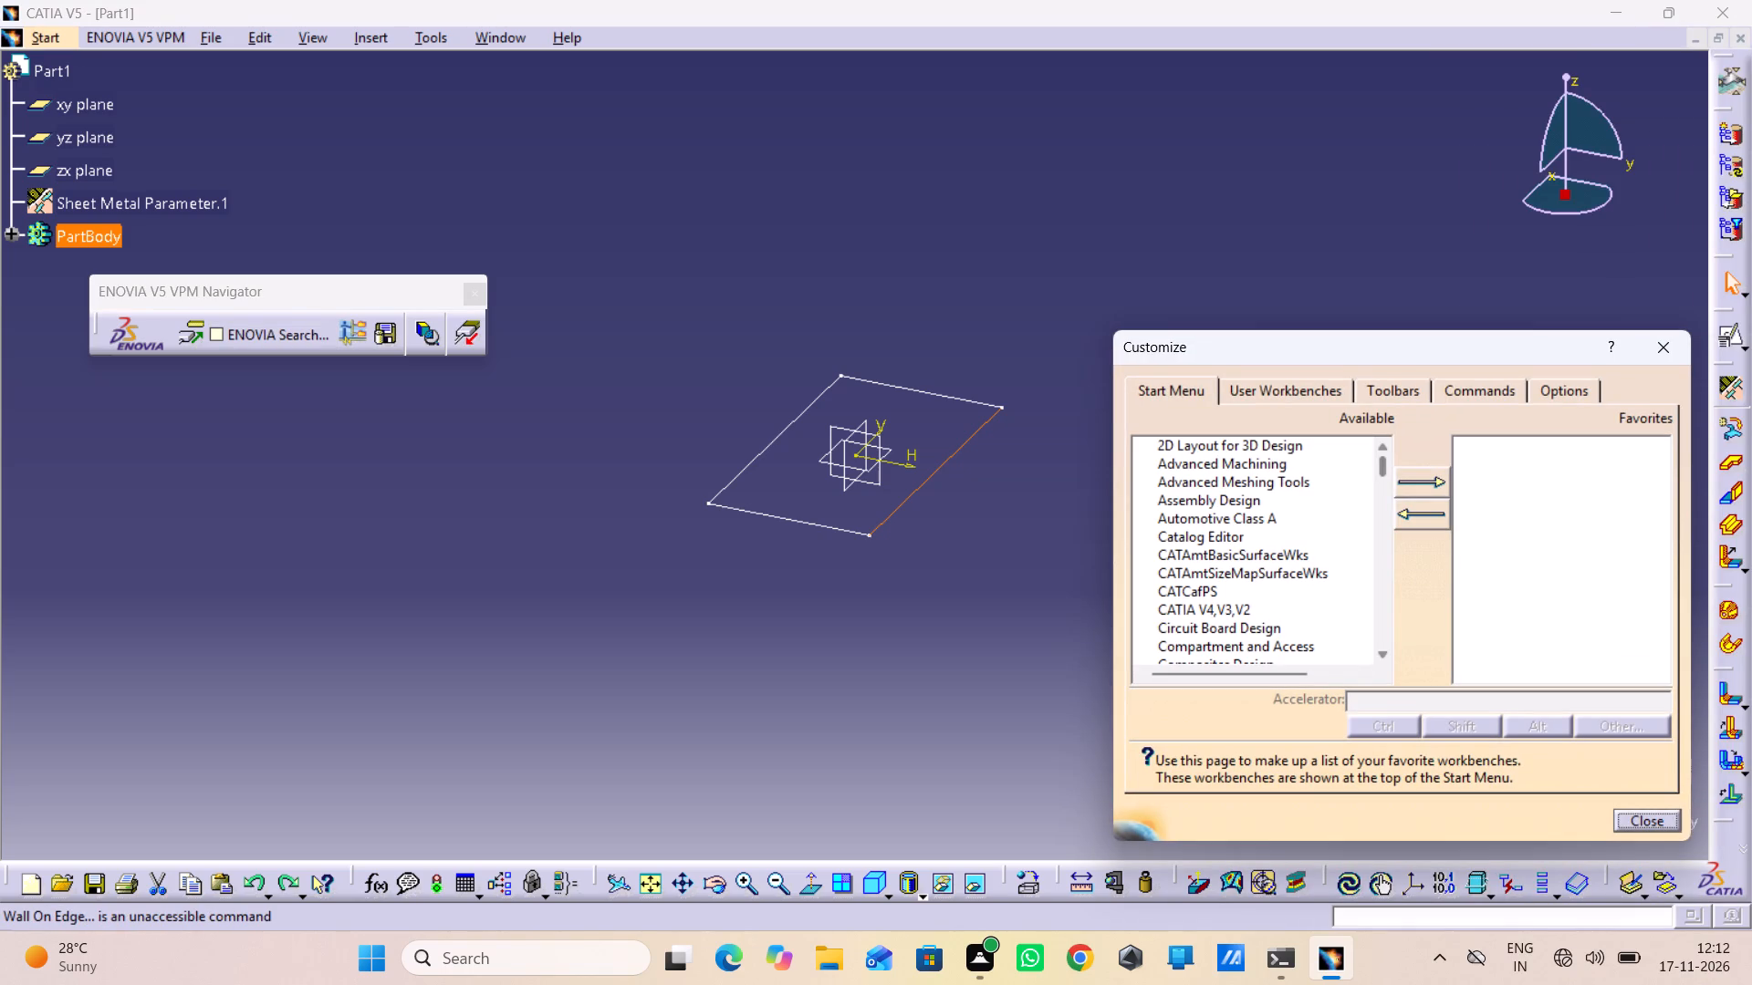
pyautogui.click(1563, 386)
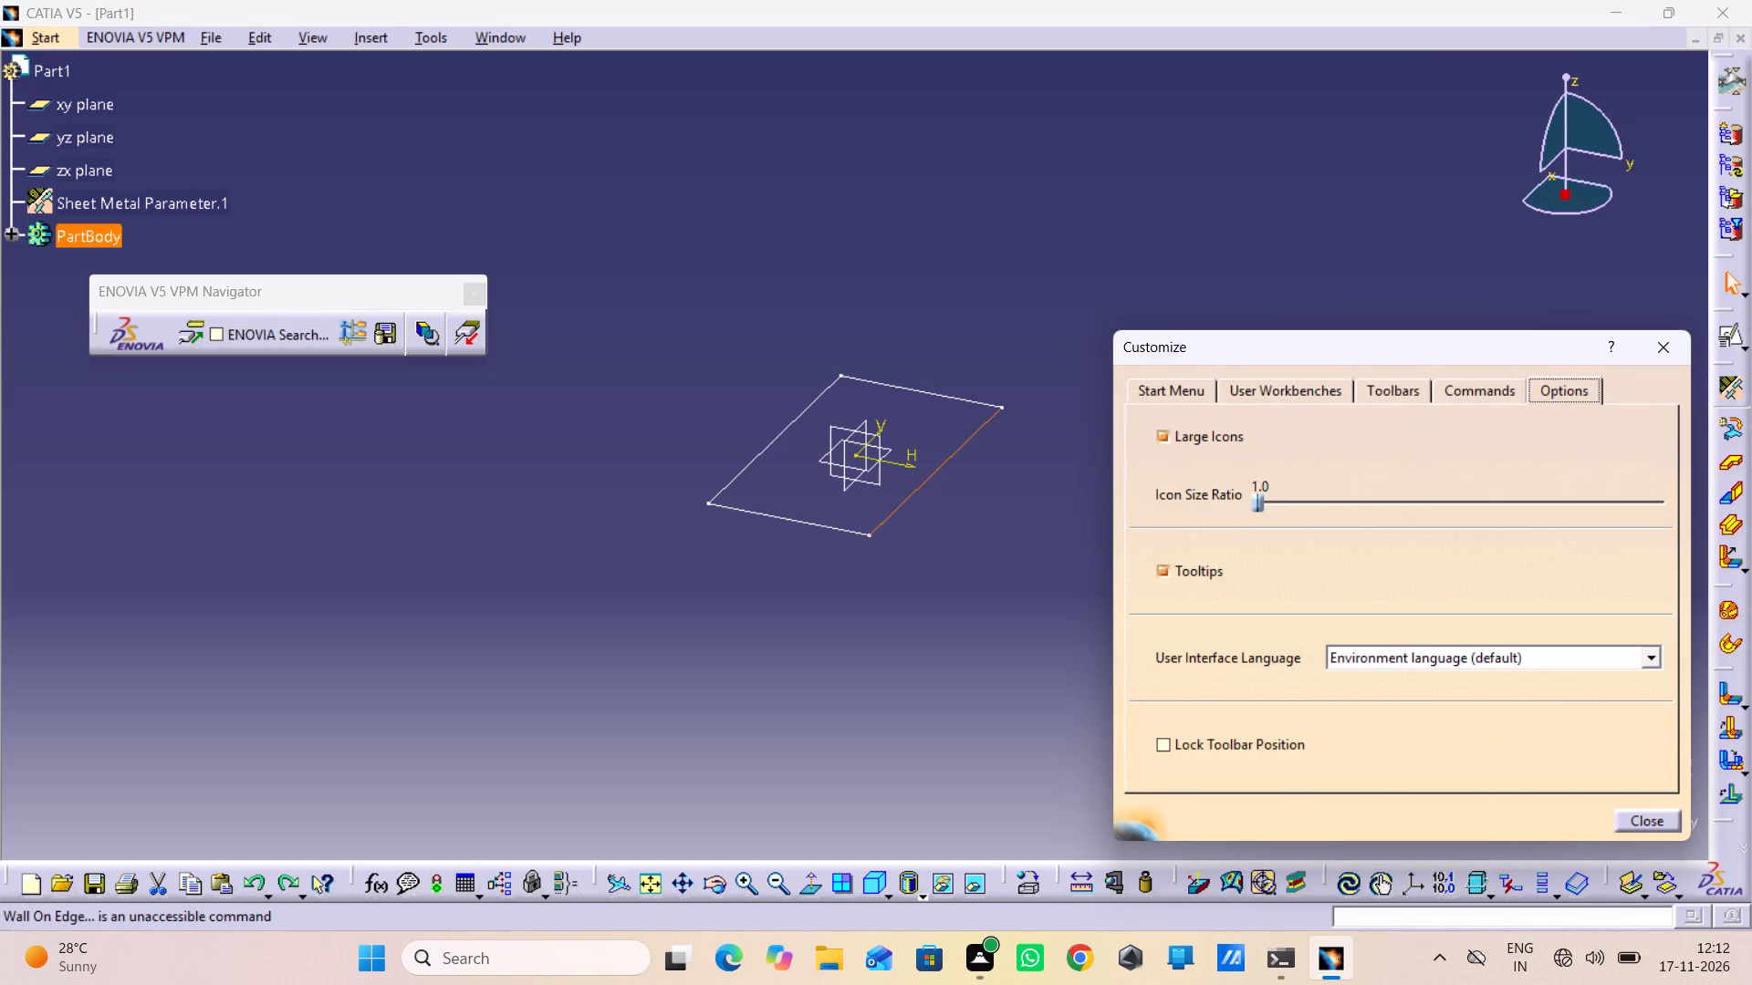
pyautogui.click(1395, 377)
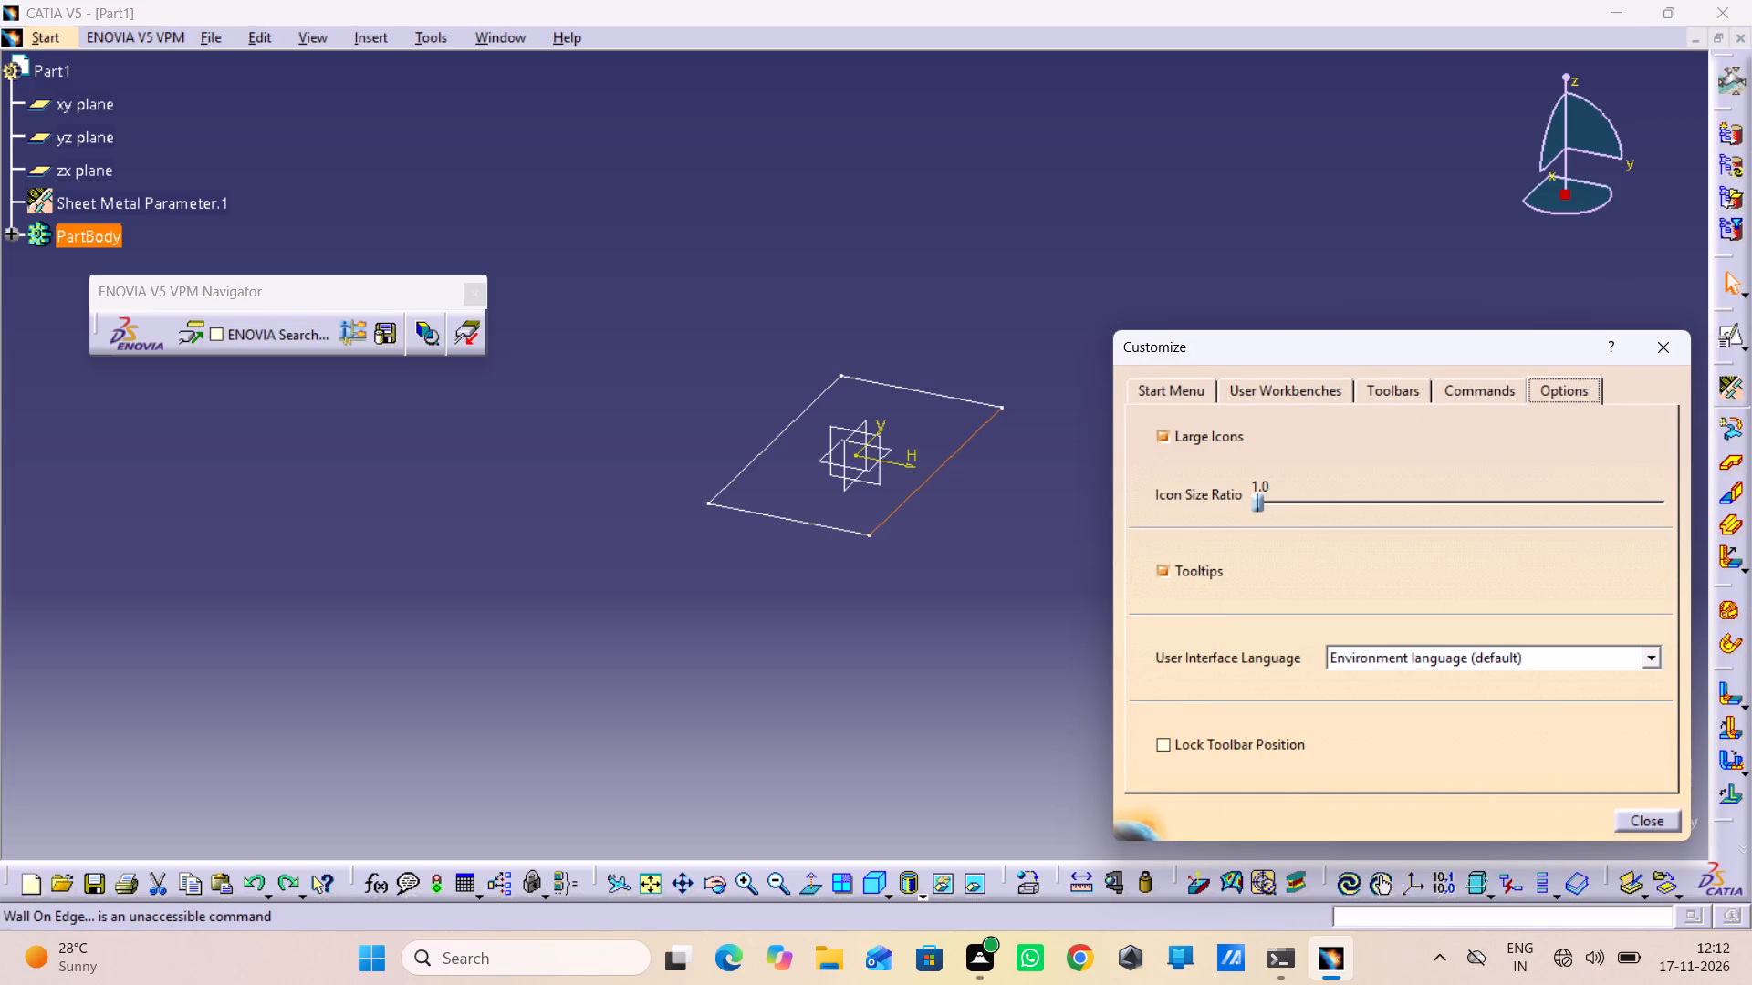
pyautogui.click(1388, 382)
pyautogui.click(1610, 555)
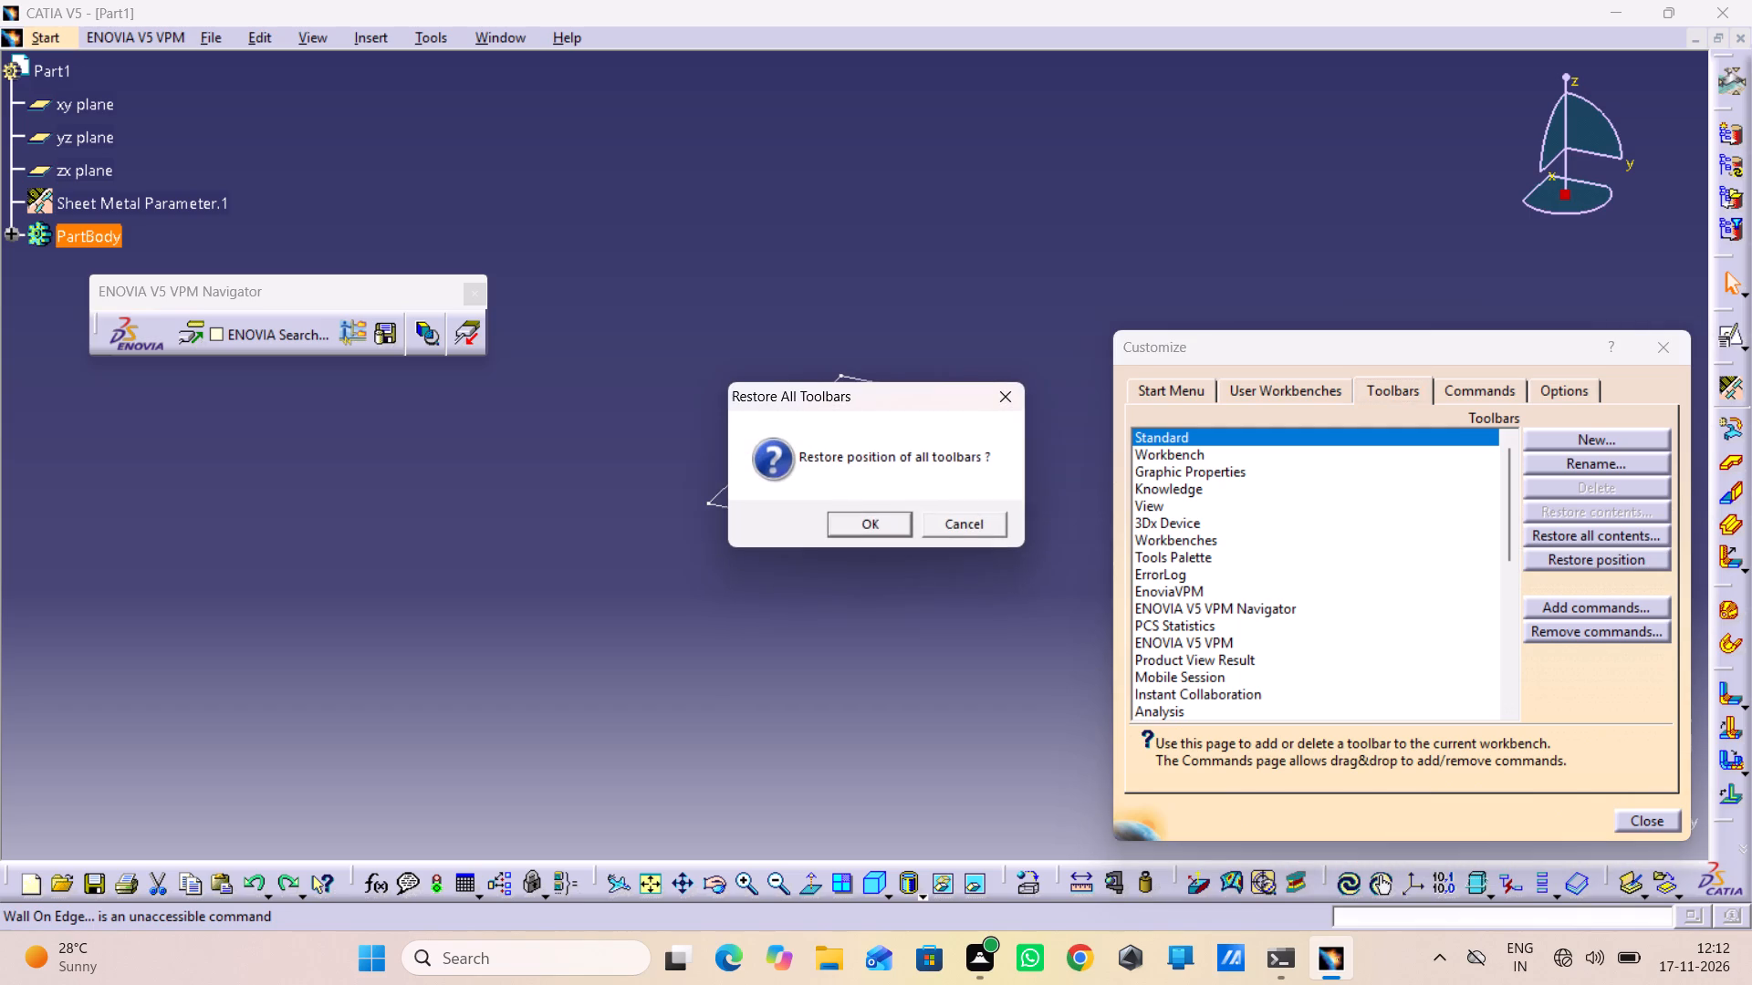
pyautogui.click(870, 524)
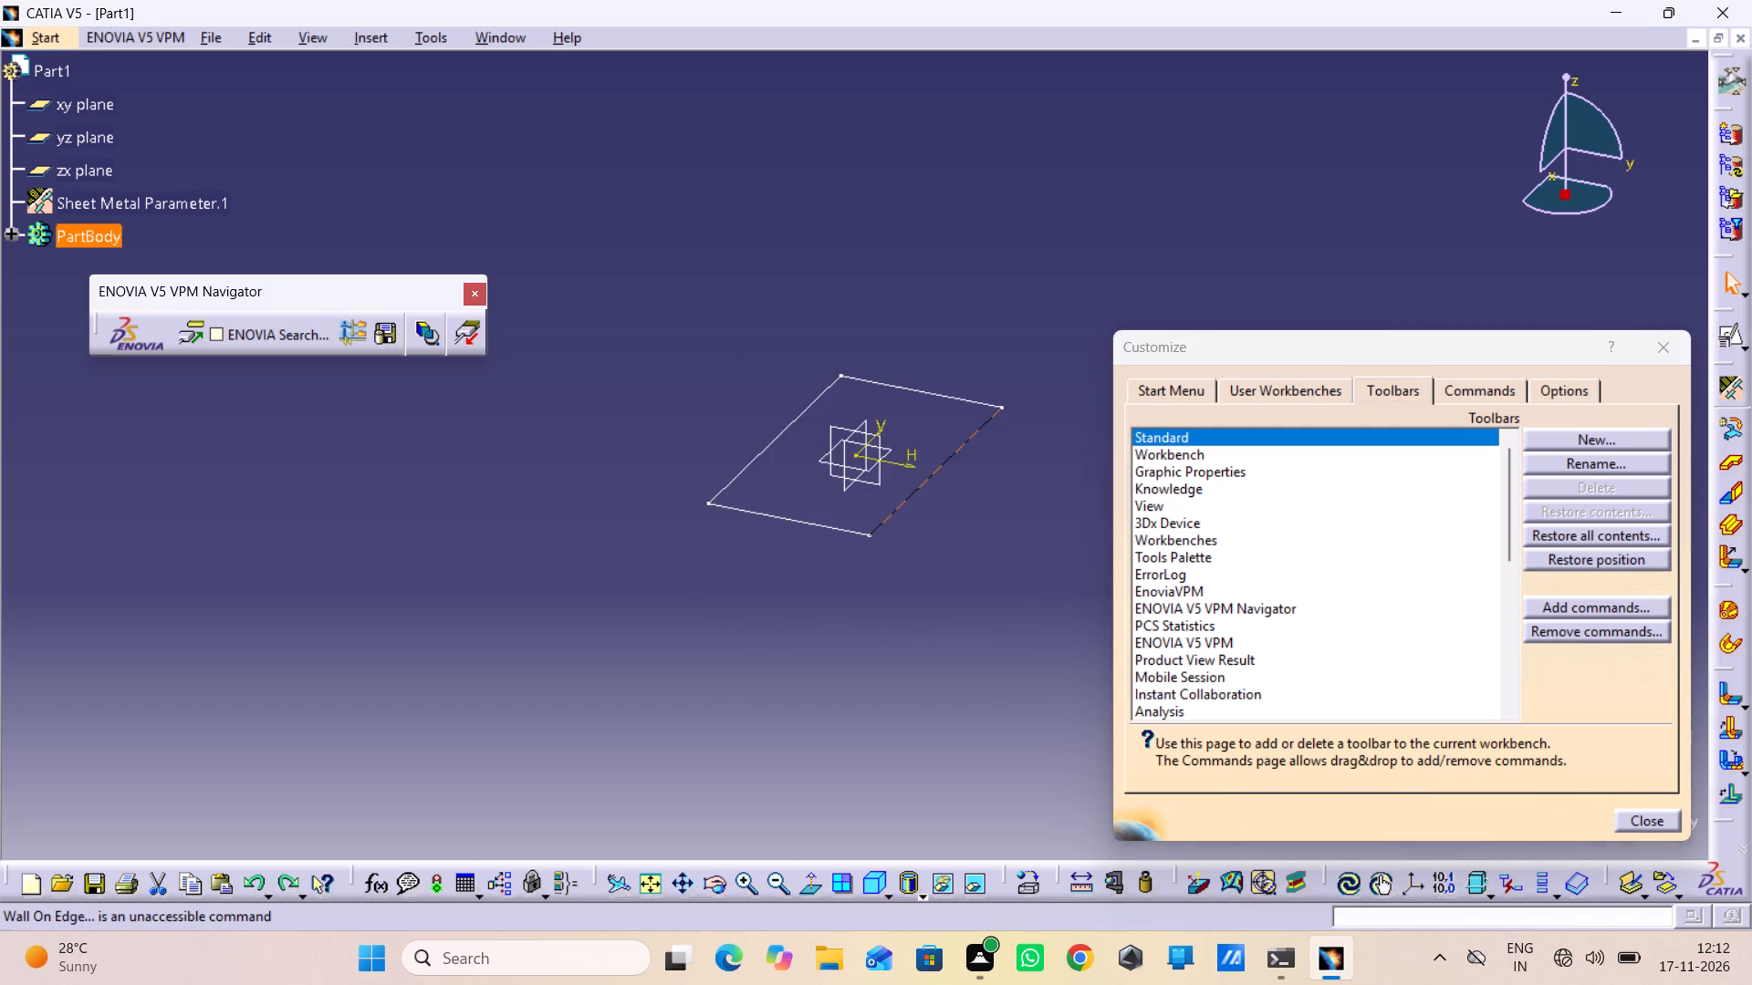
pyautogui.click(1606, 537)
pyautogui.click(860, 520)
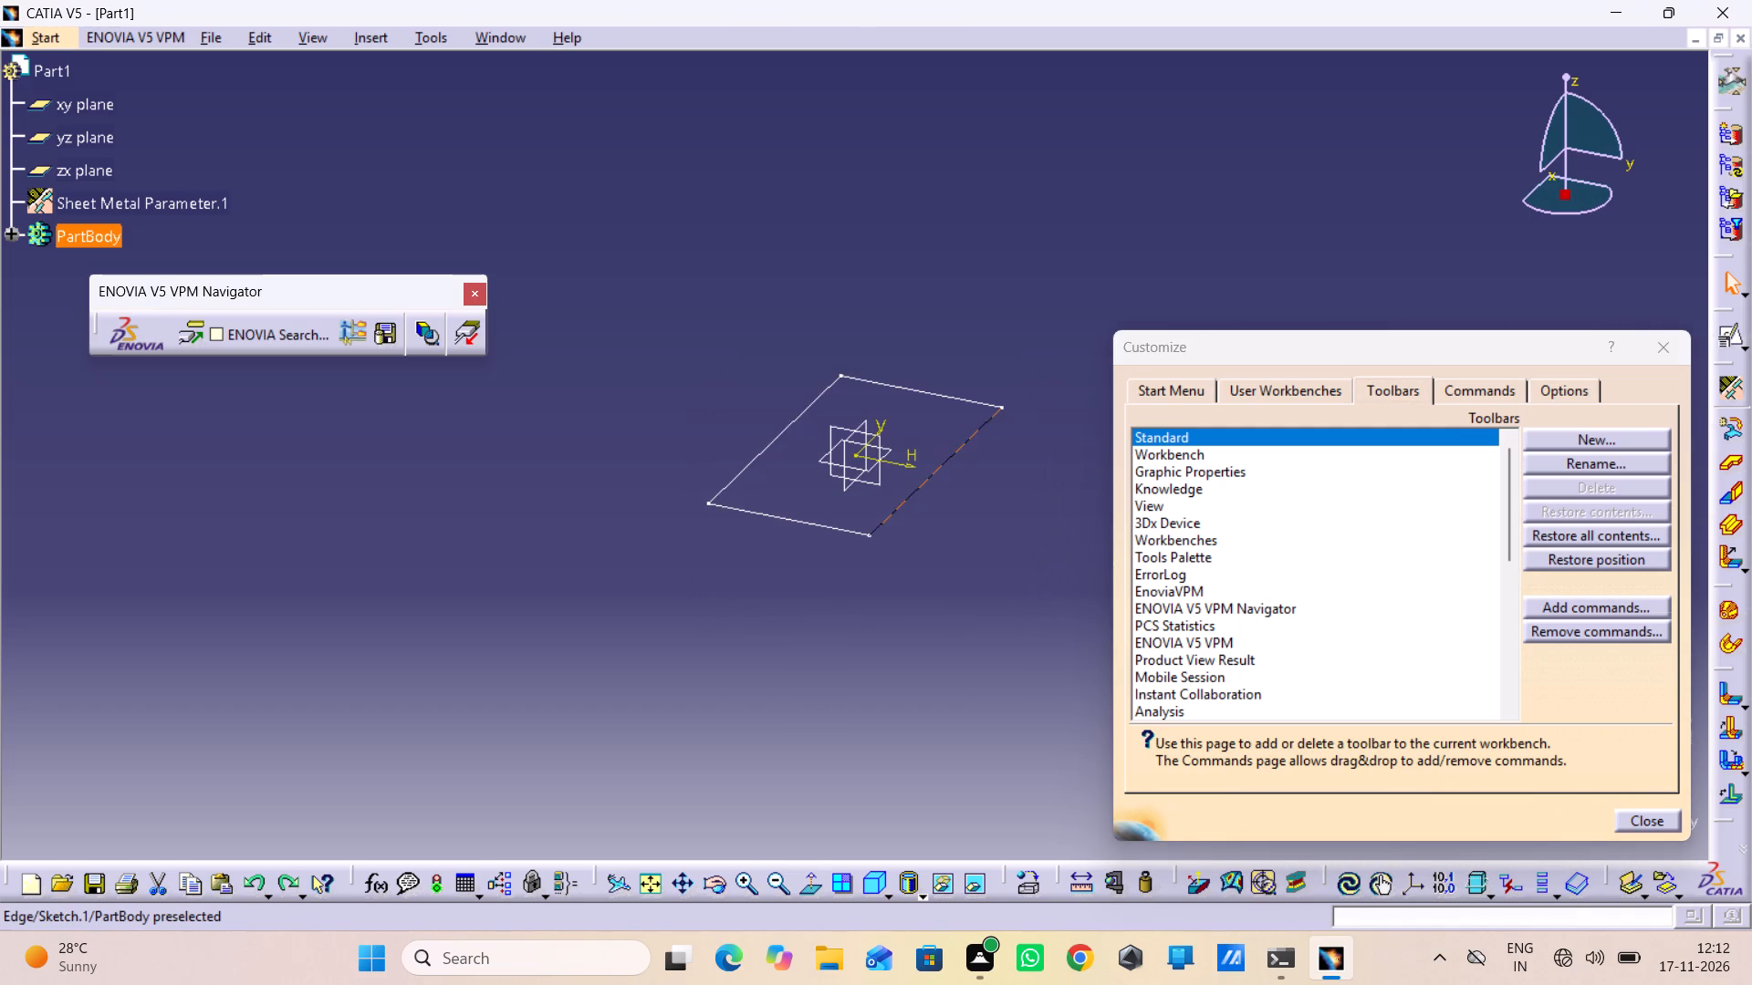
pyautogui.click(1649, 814)
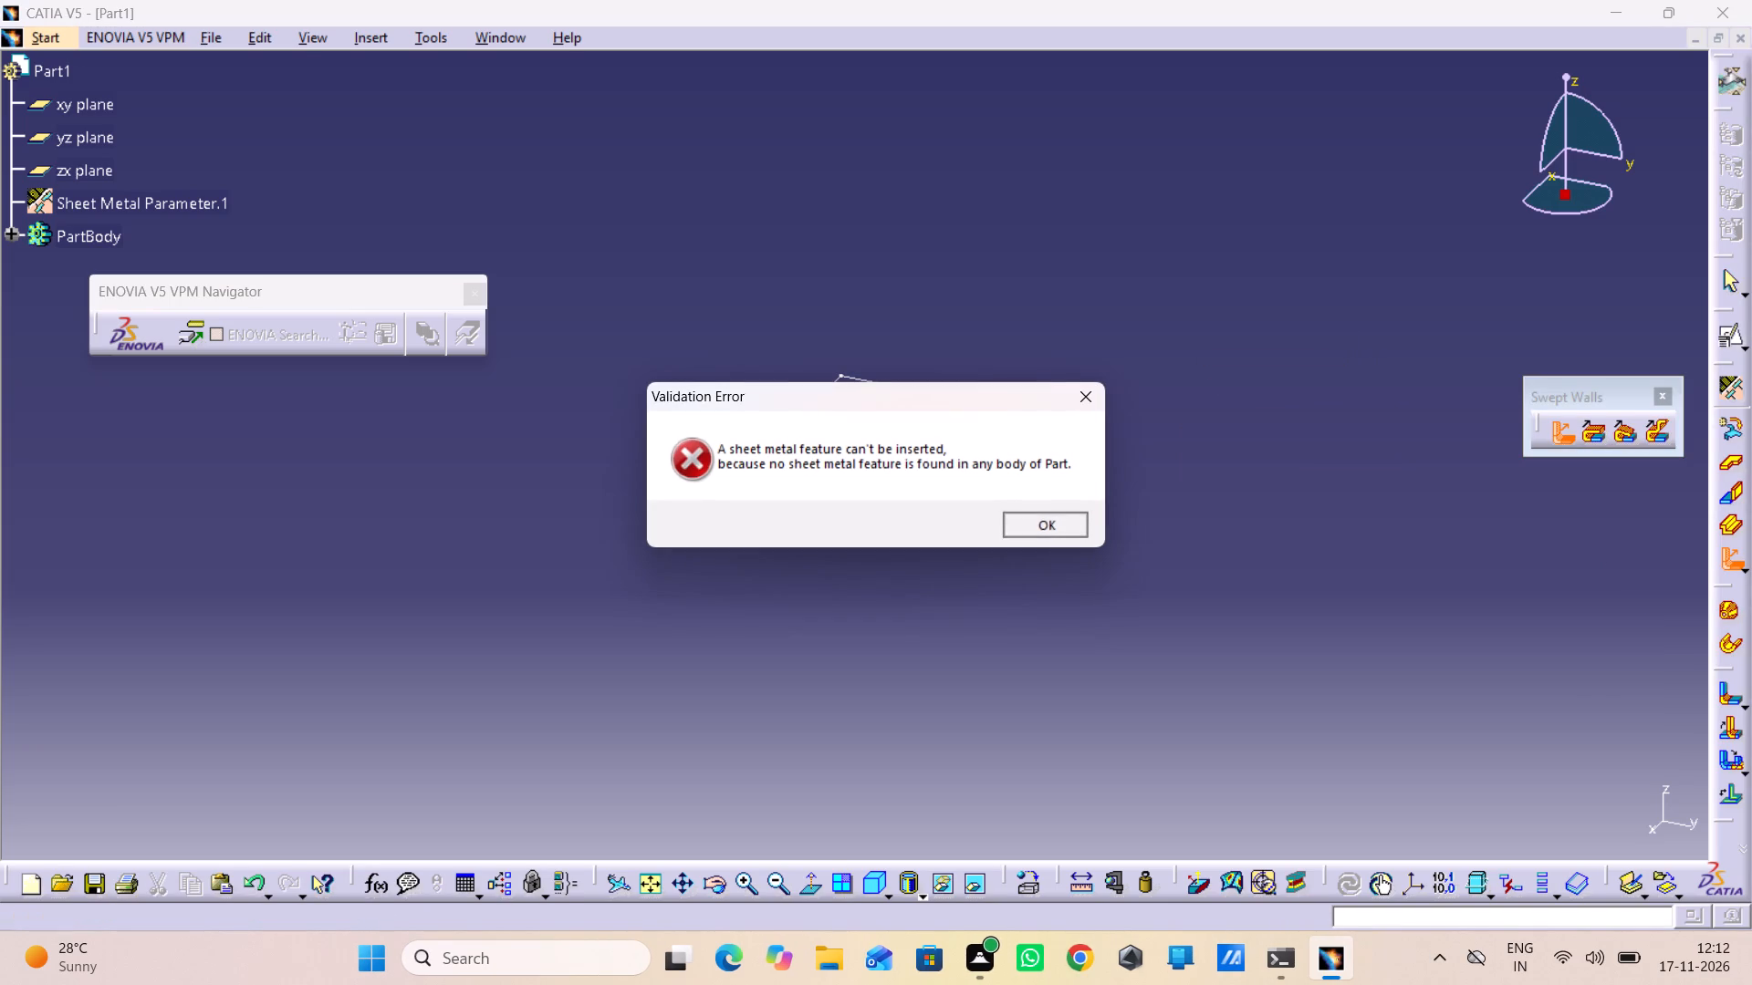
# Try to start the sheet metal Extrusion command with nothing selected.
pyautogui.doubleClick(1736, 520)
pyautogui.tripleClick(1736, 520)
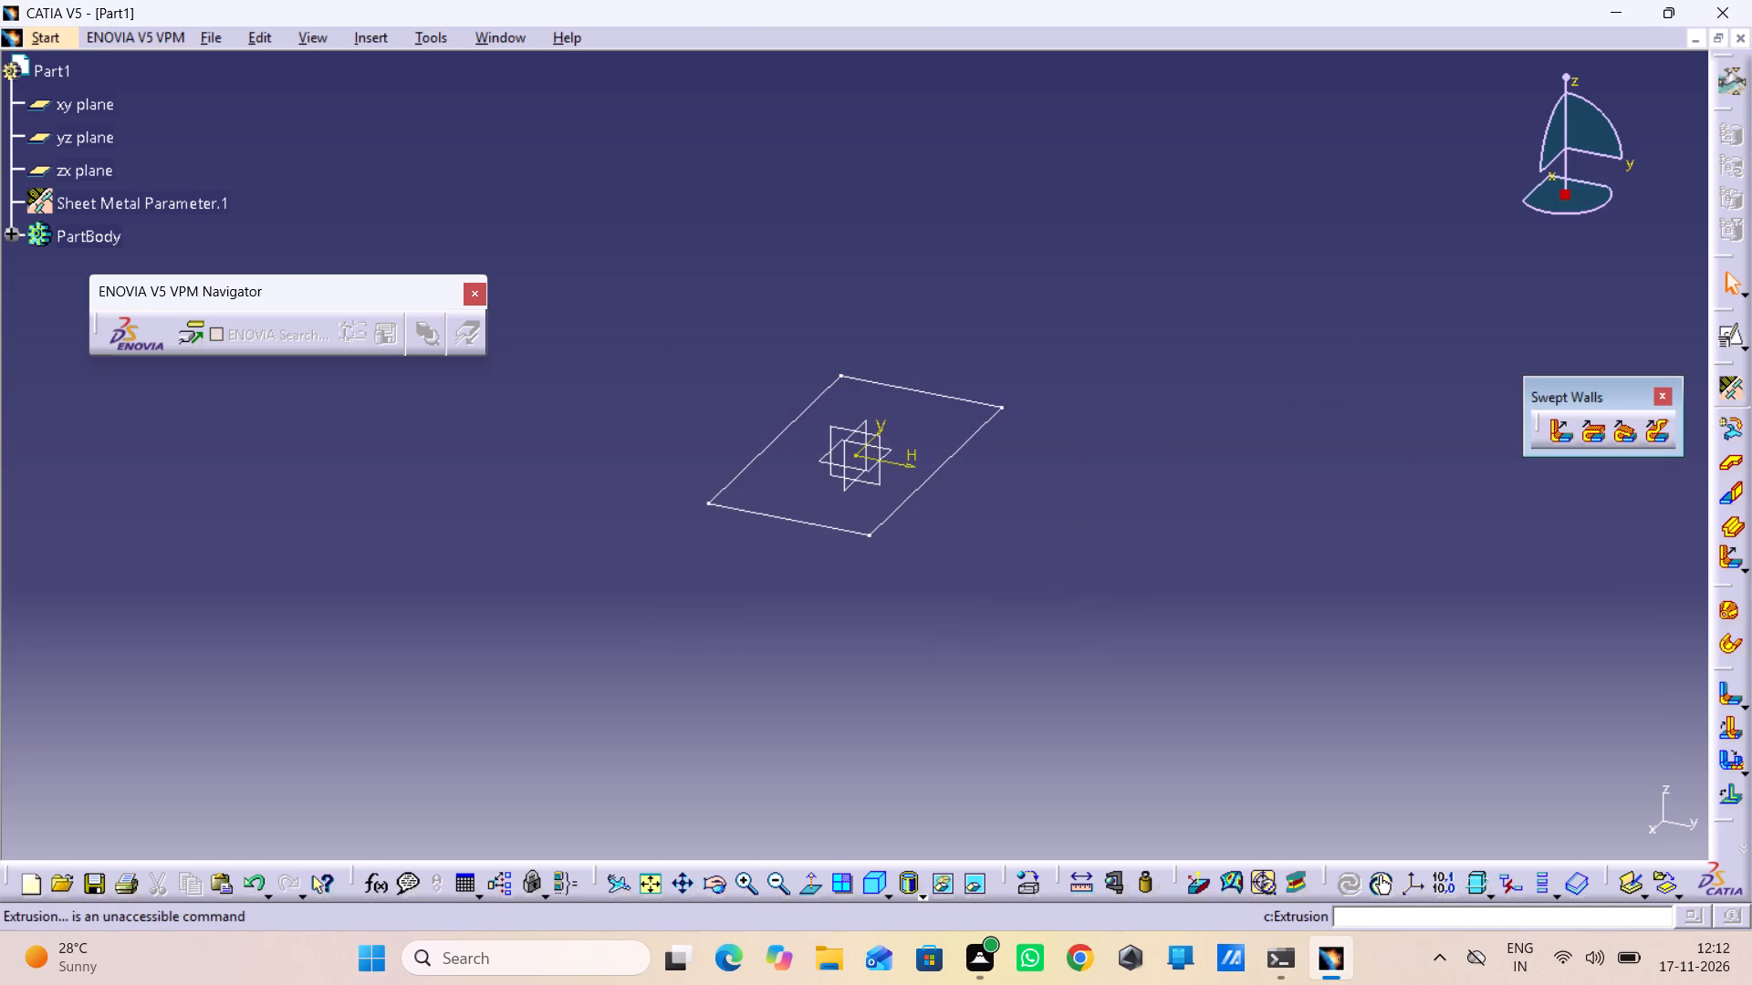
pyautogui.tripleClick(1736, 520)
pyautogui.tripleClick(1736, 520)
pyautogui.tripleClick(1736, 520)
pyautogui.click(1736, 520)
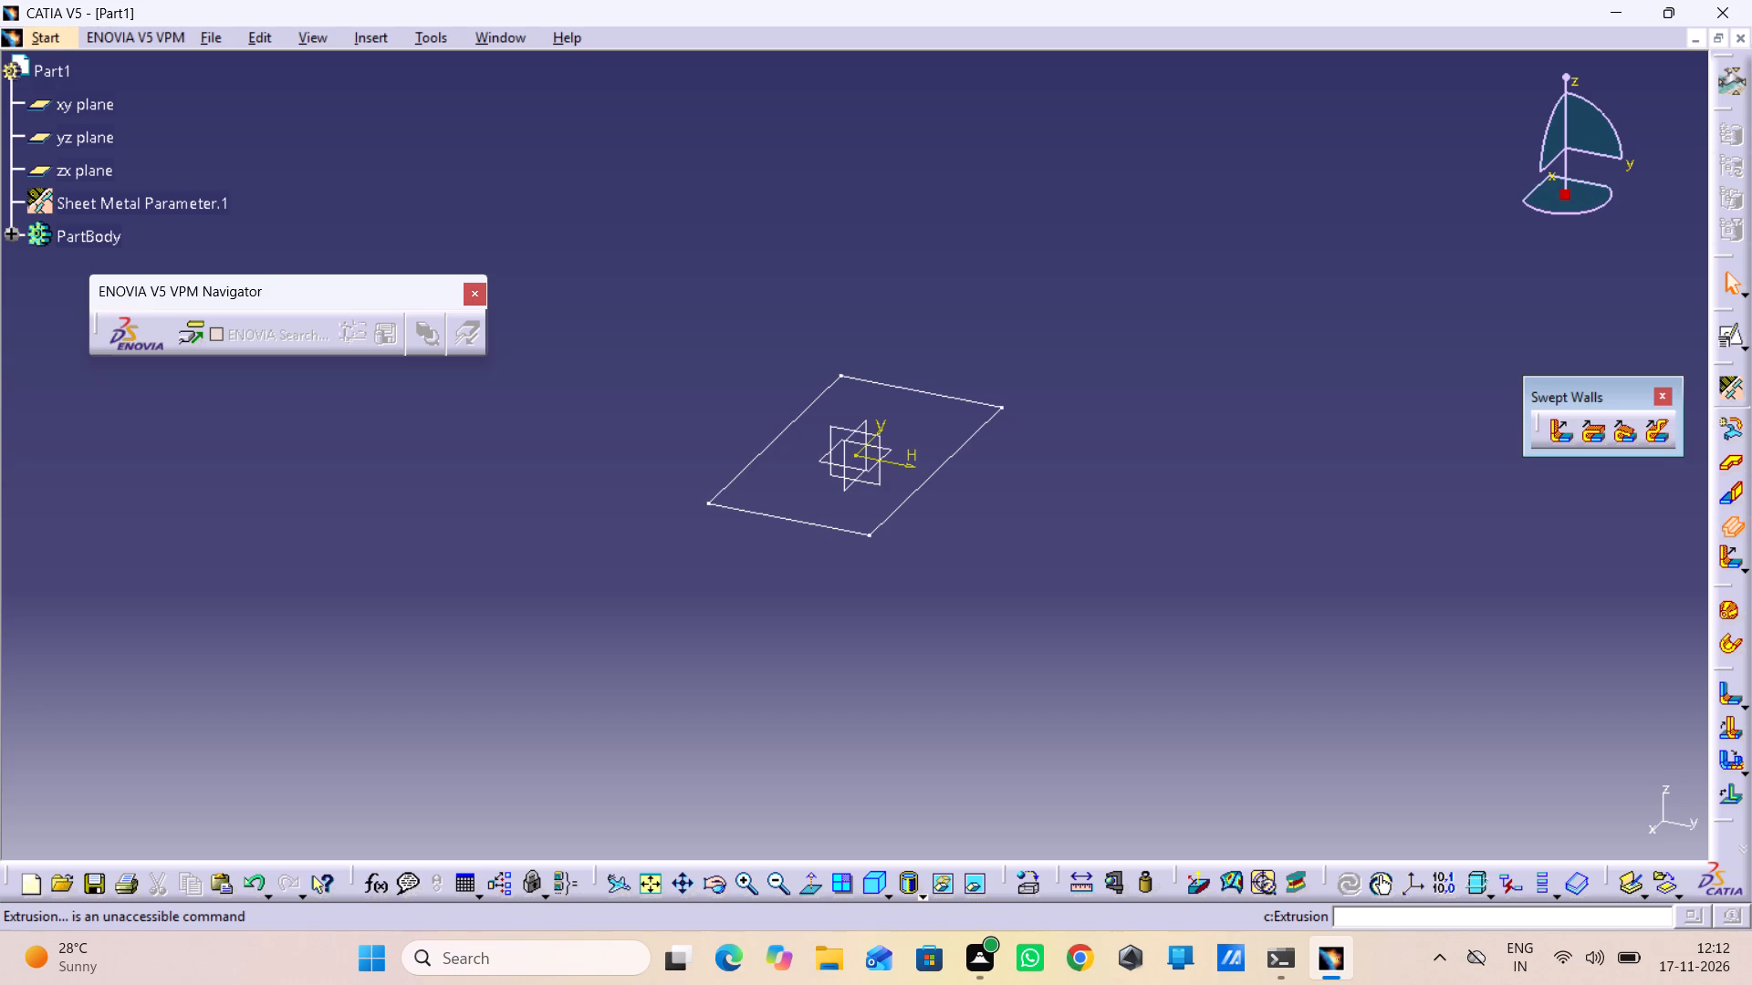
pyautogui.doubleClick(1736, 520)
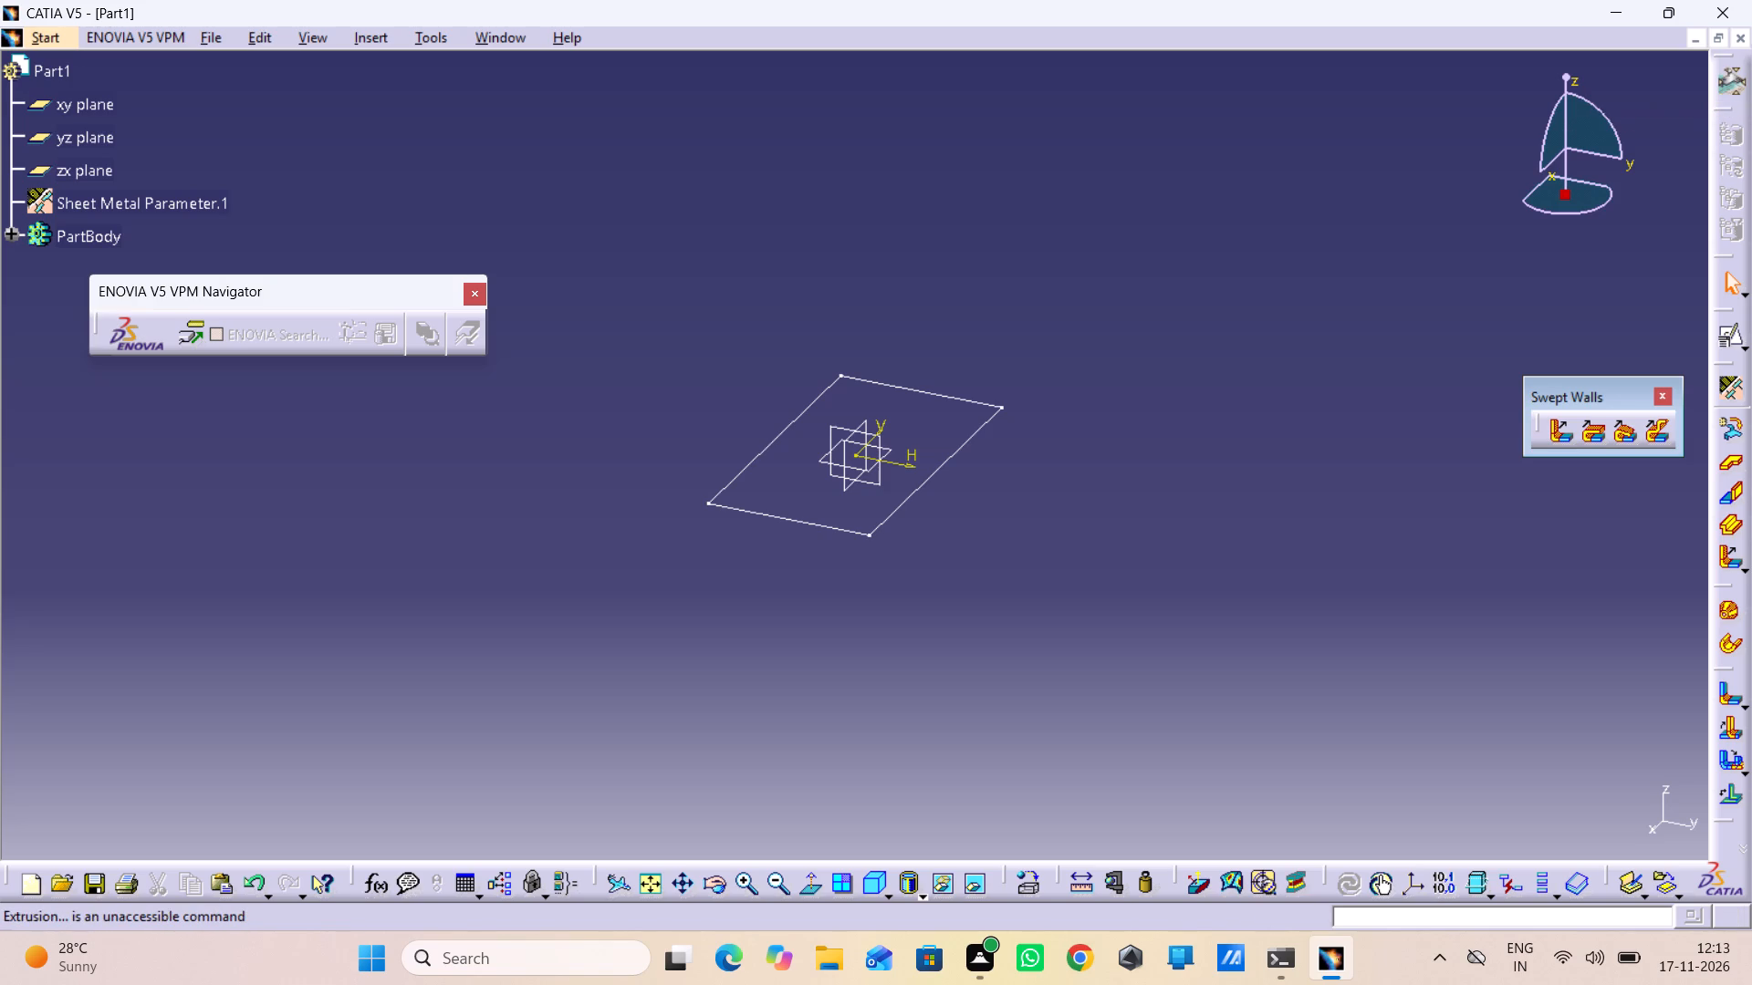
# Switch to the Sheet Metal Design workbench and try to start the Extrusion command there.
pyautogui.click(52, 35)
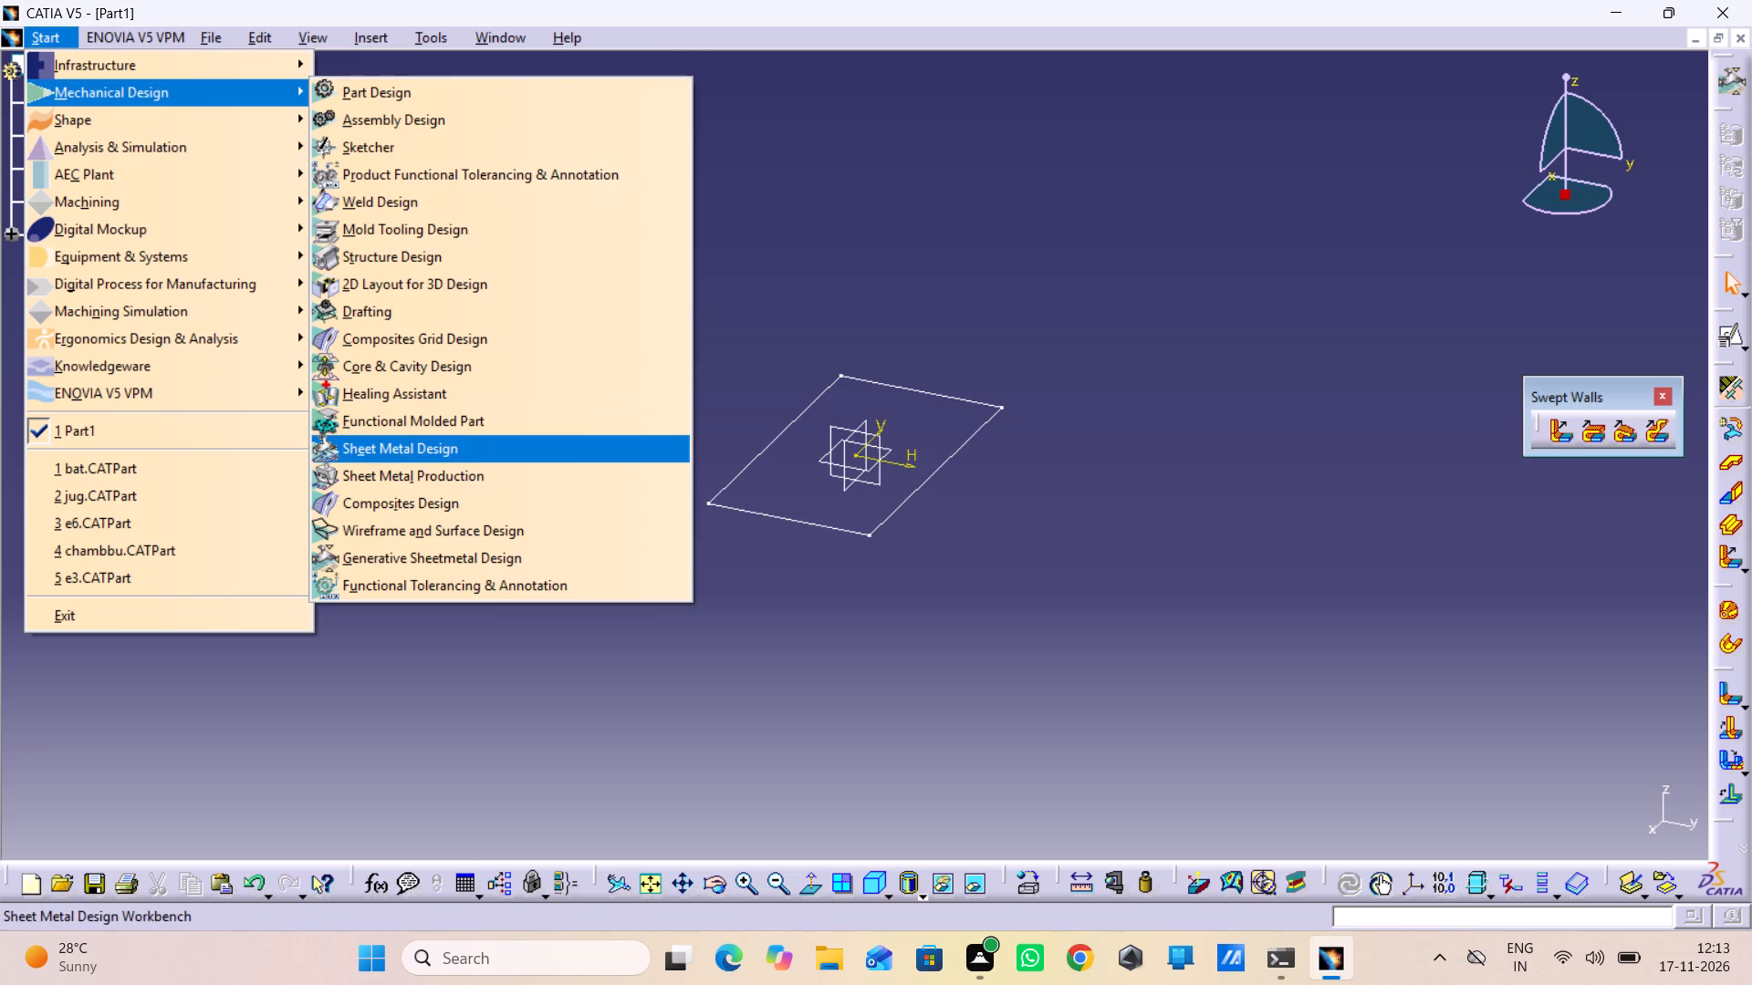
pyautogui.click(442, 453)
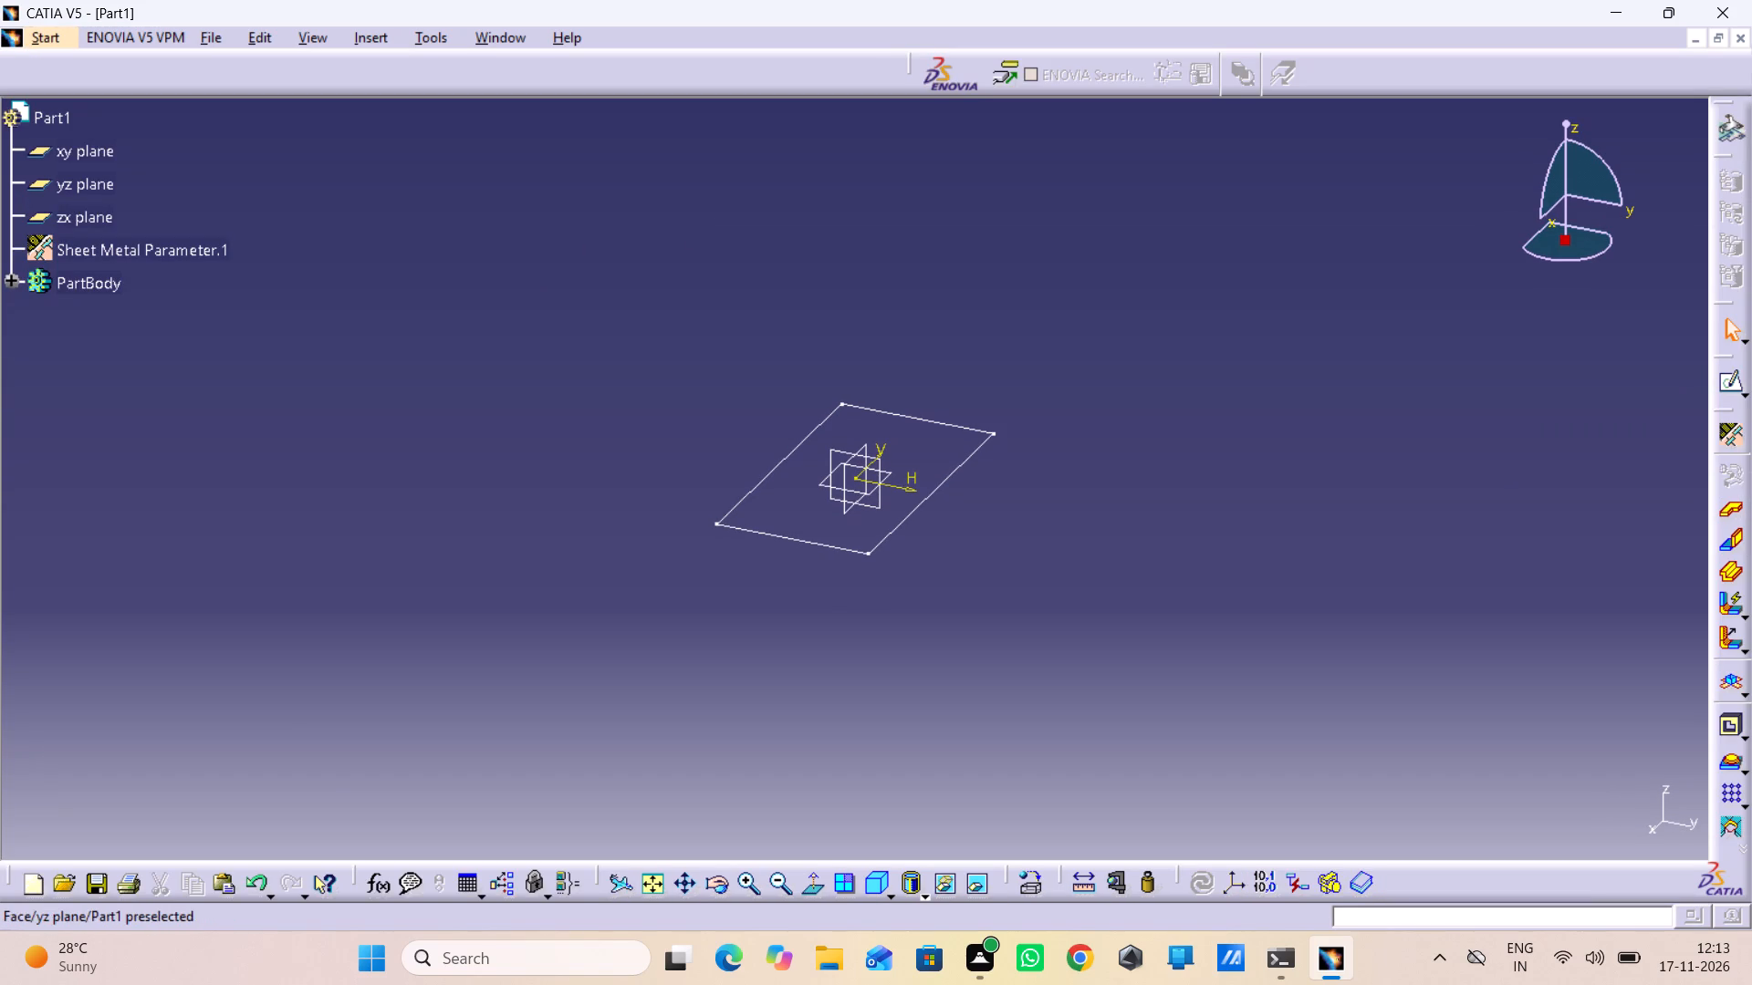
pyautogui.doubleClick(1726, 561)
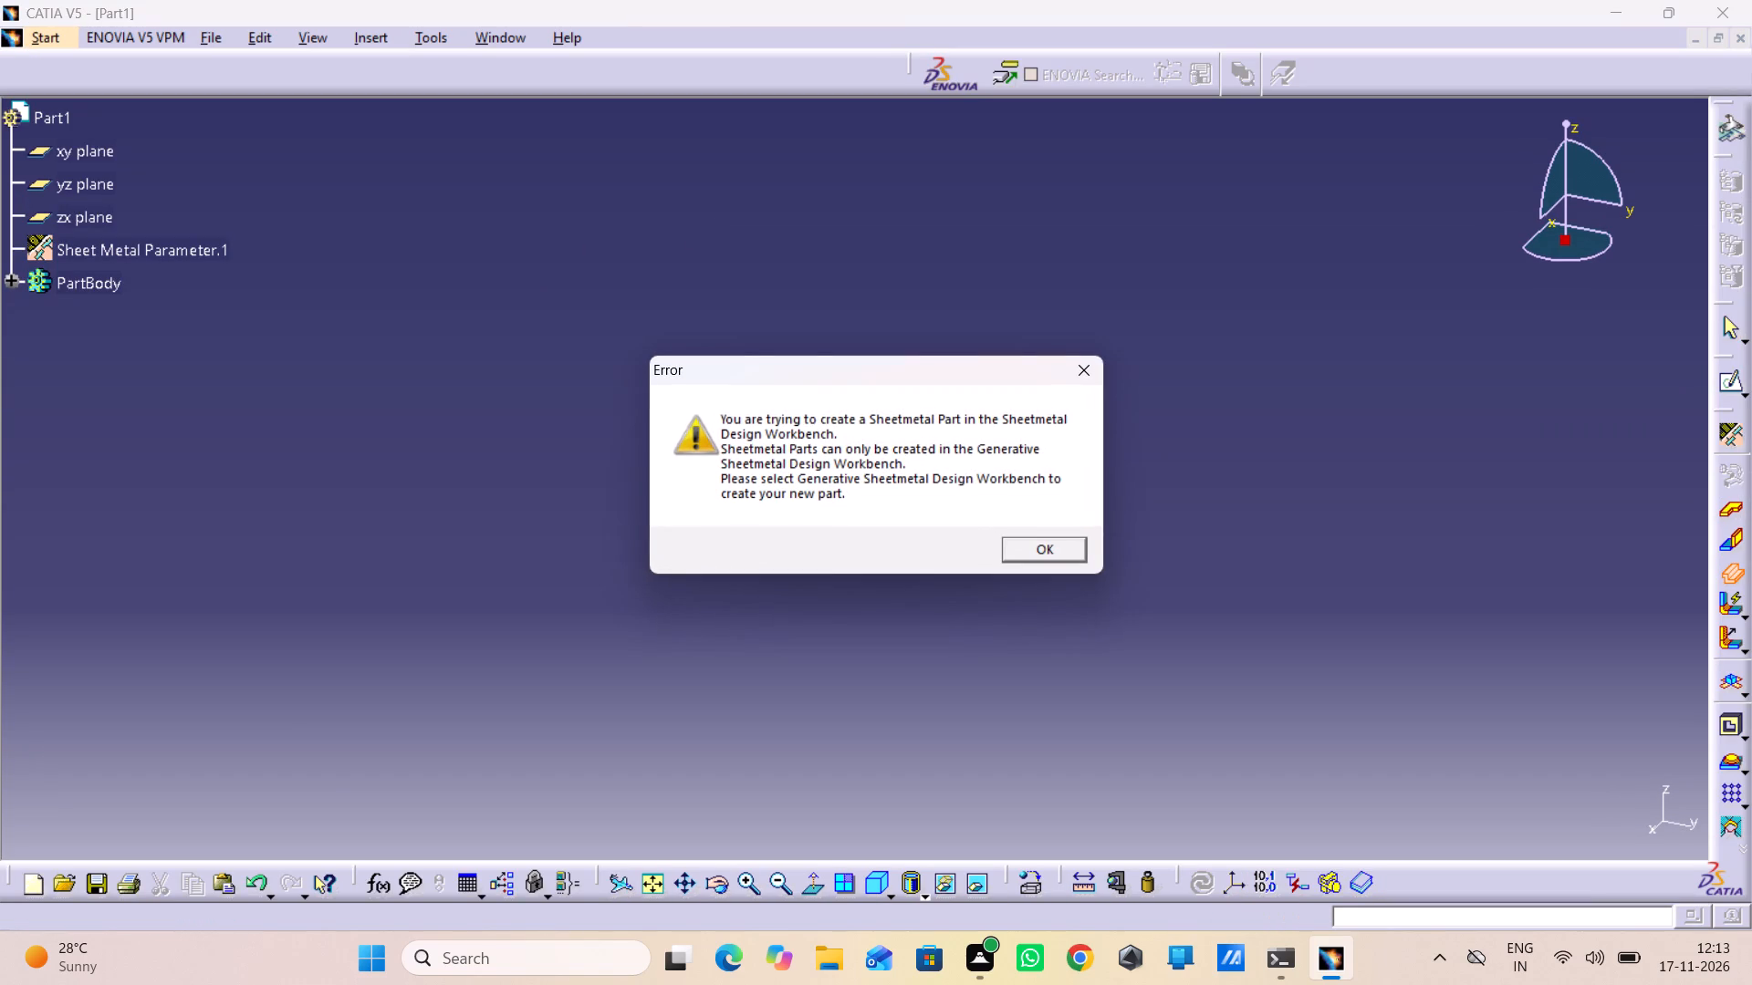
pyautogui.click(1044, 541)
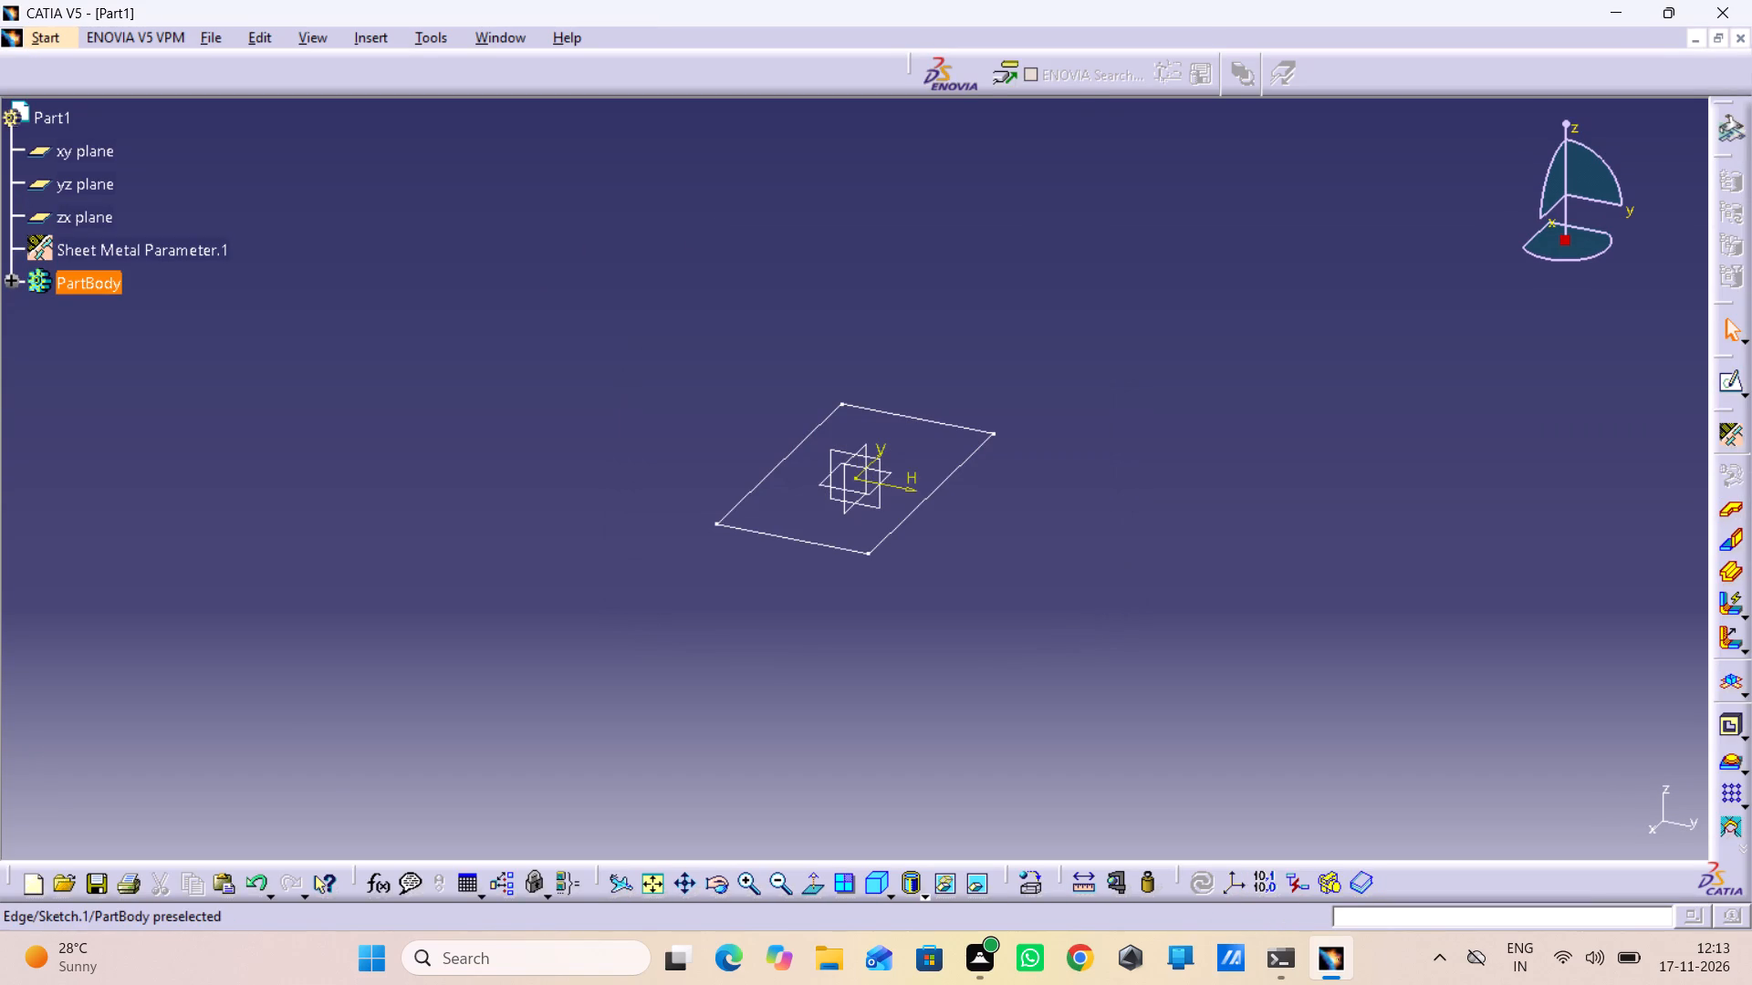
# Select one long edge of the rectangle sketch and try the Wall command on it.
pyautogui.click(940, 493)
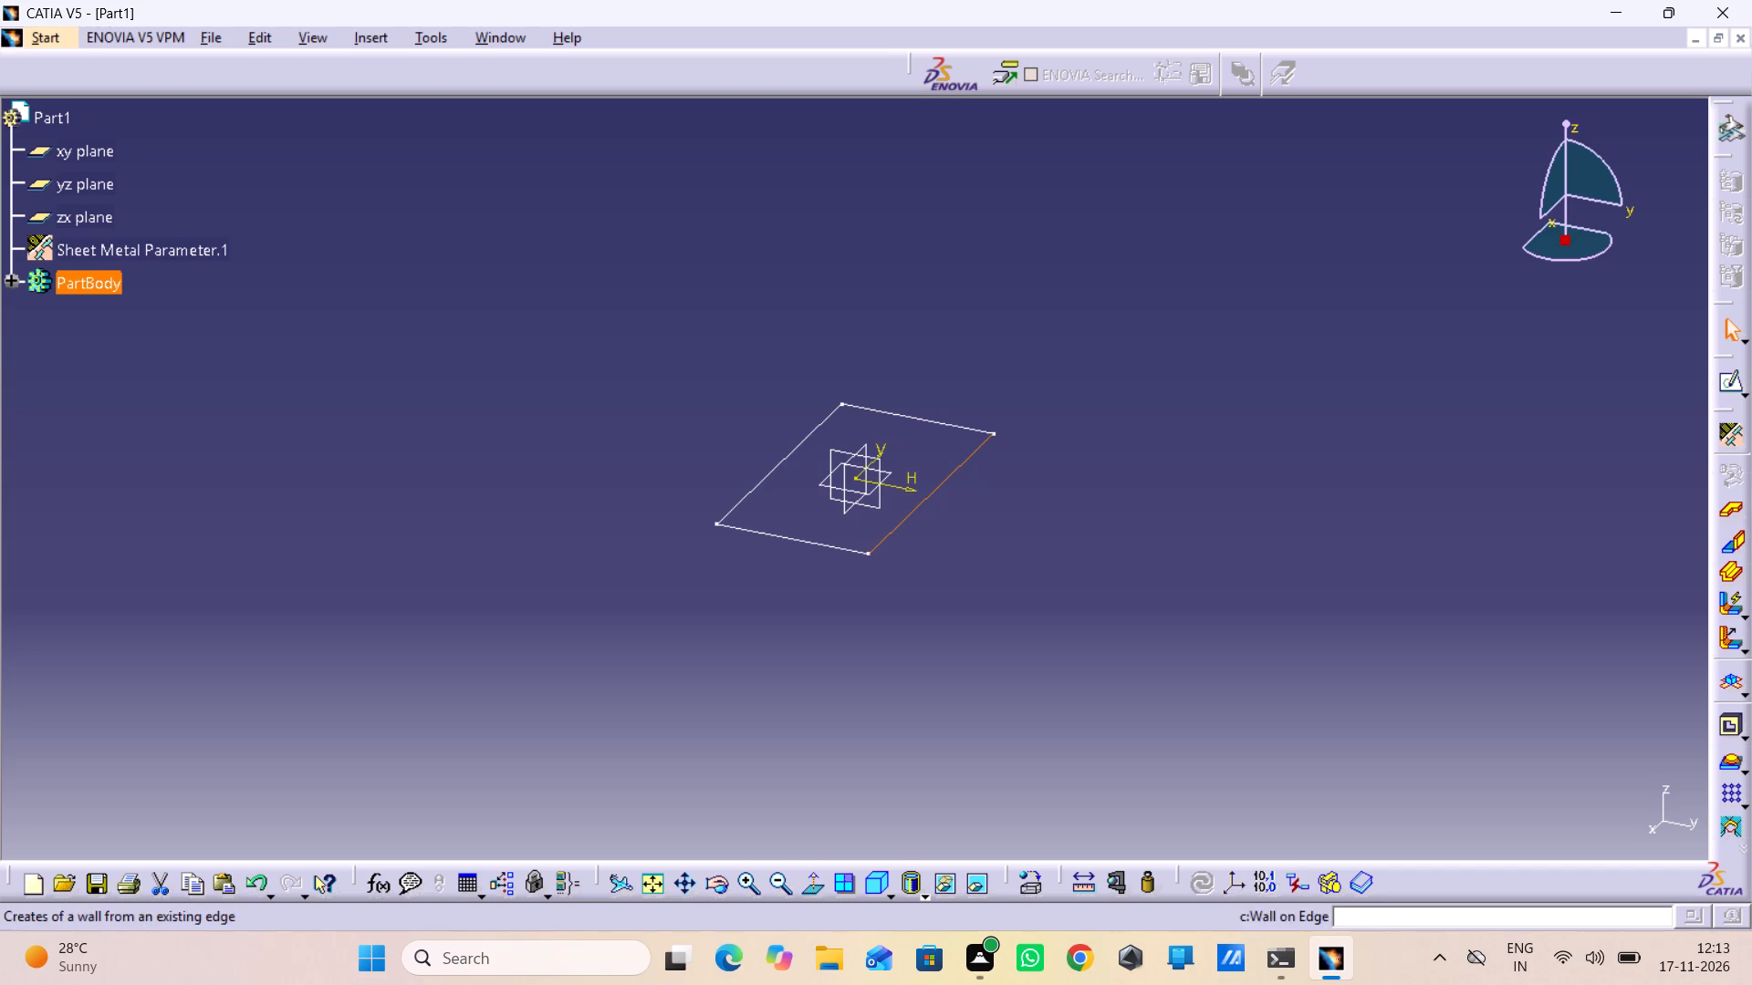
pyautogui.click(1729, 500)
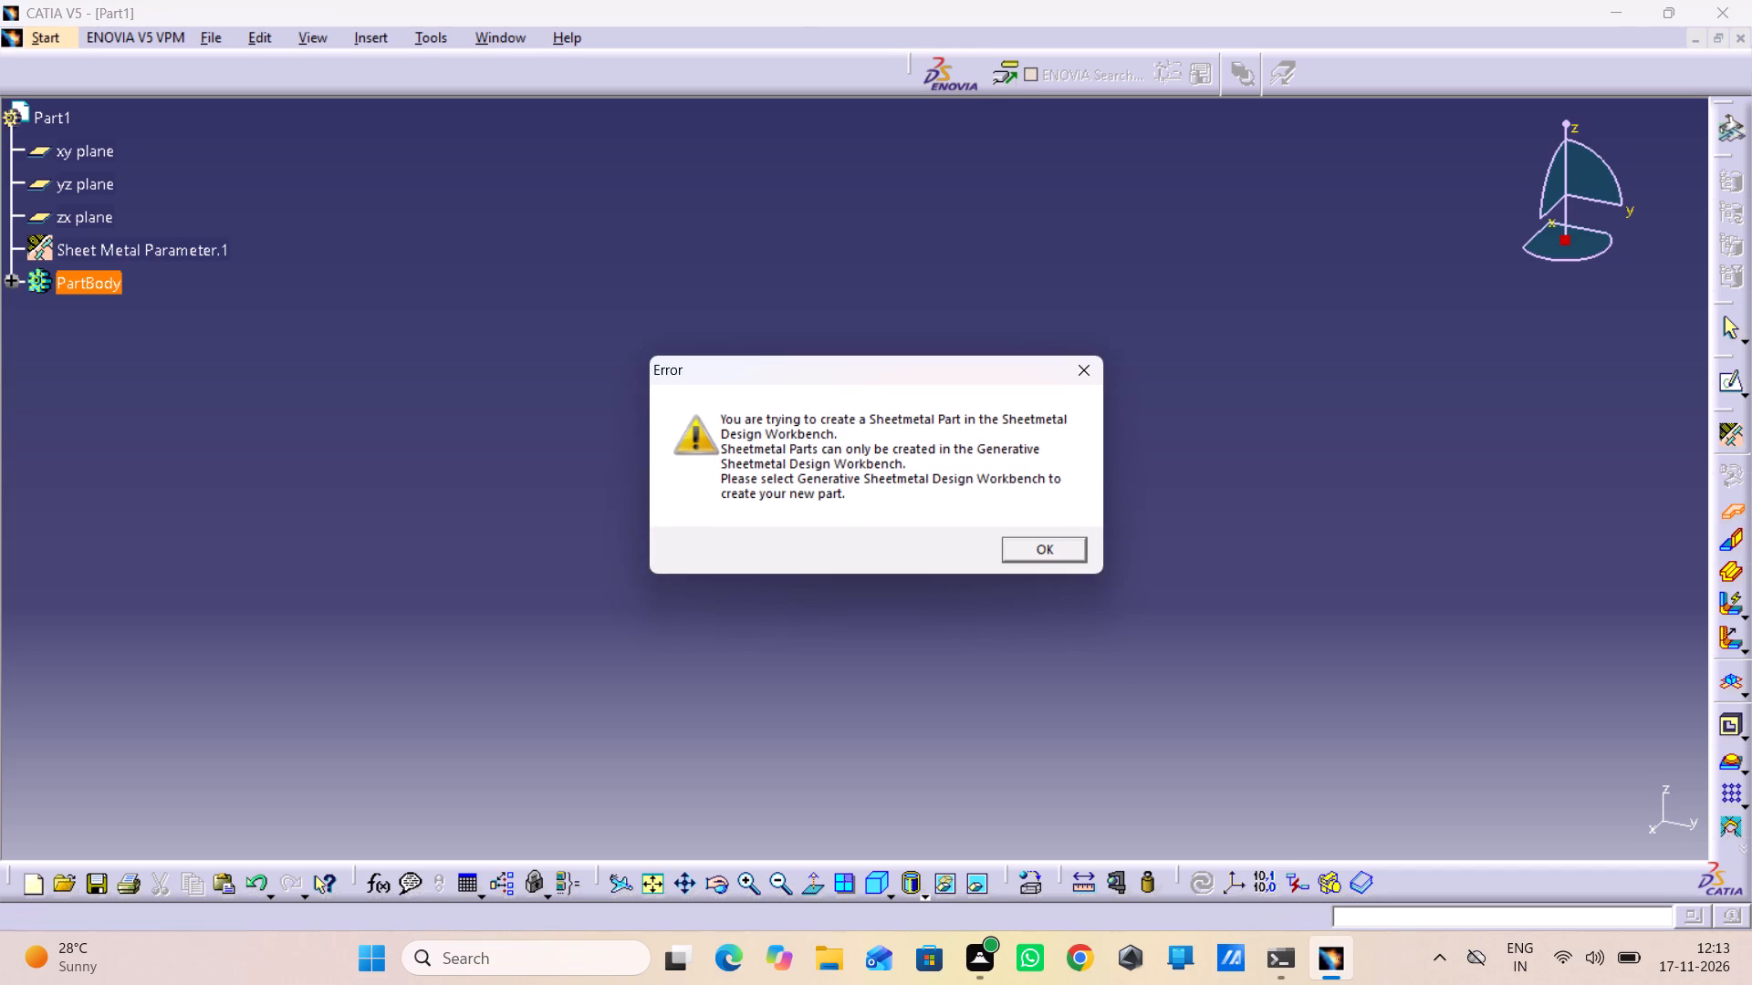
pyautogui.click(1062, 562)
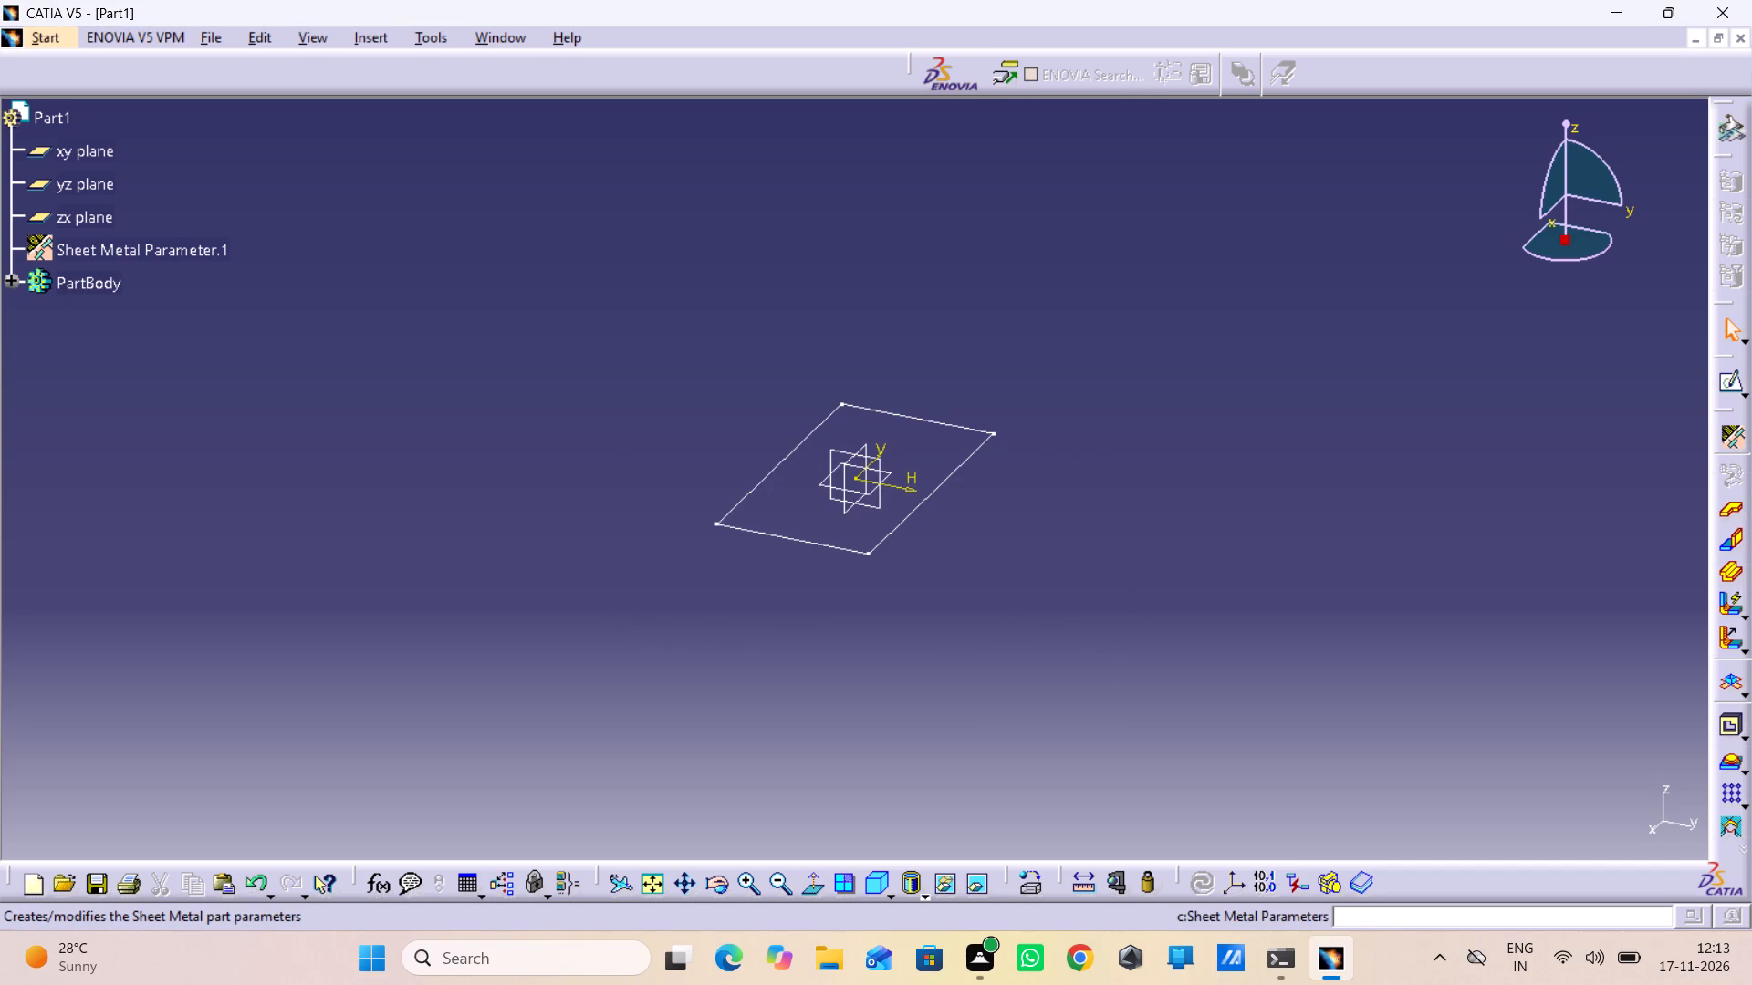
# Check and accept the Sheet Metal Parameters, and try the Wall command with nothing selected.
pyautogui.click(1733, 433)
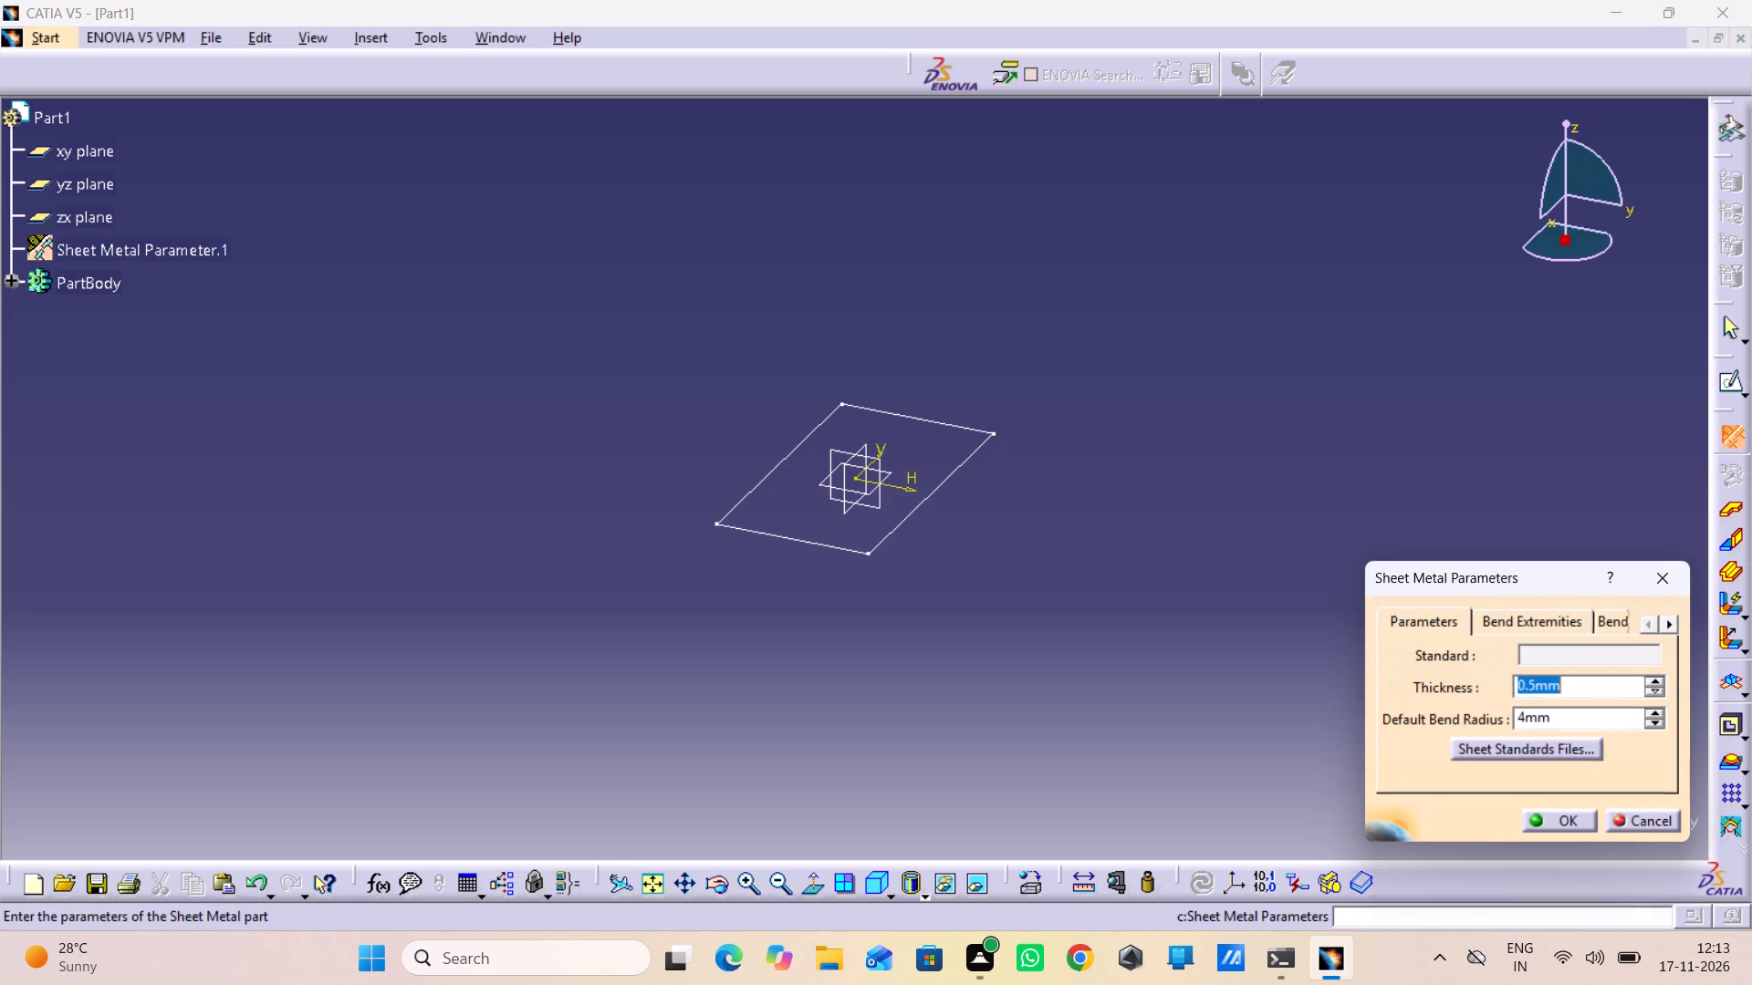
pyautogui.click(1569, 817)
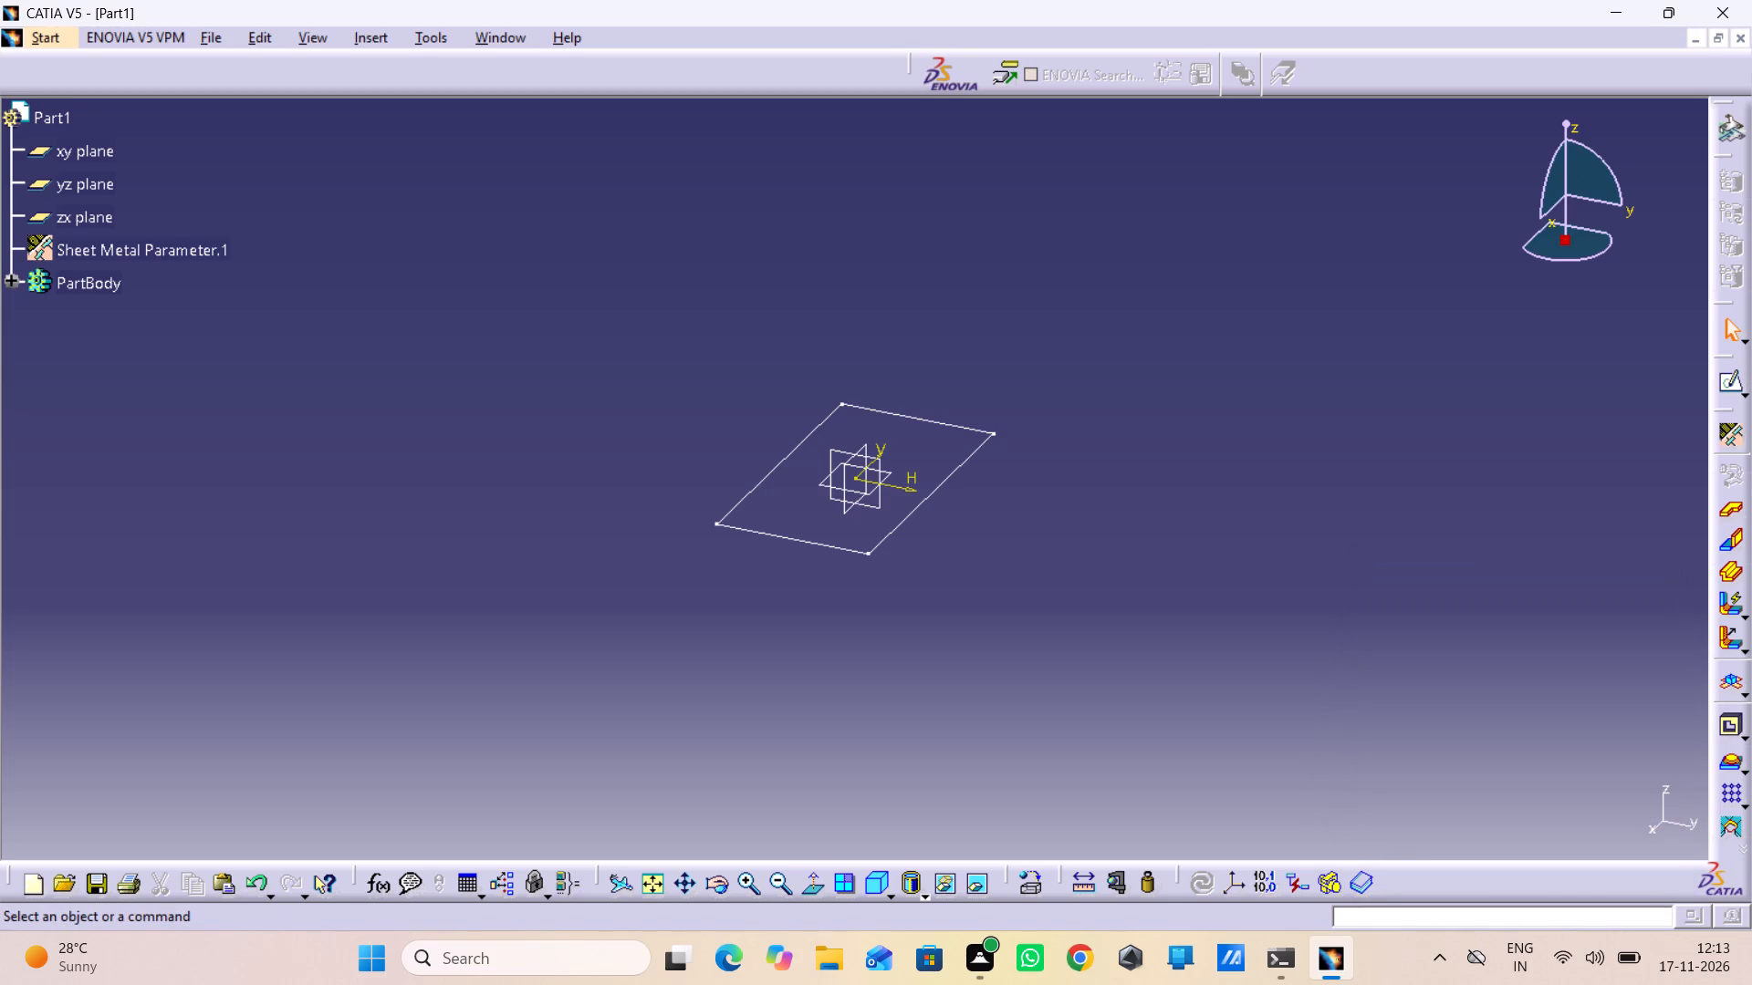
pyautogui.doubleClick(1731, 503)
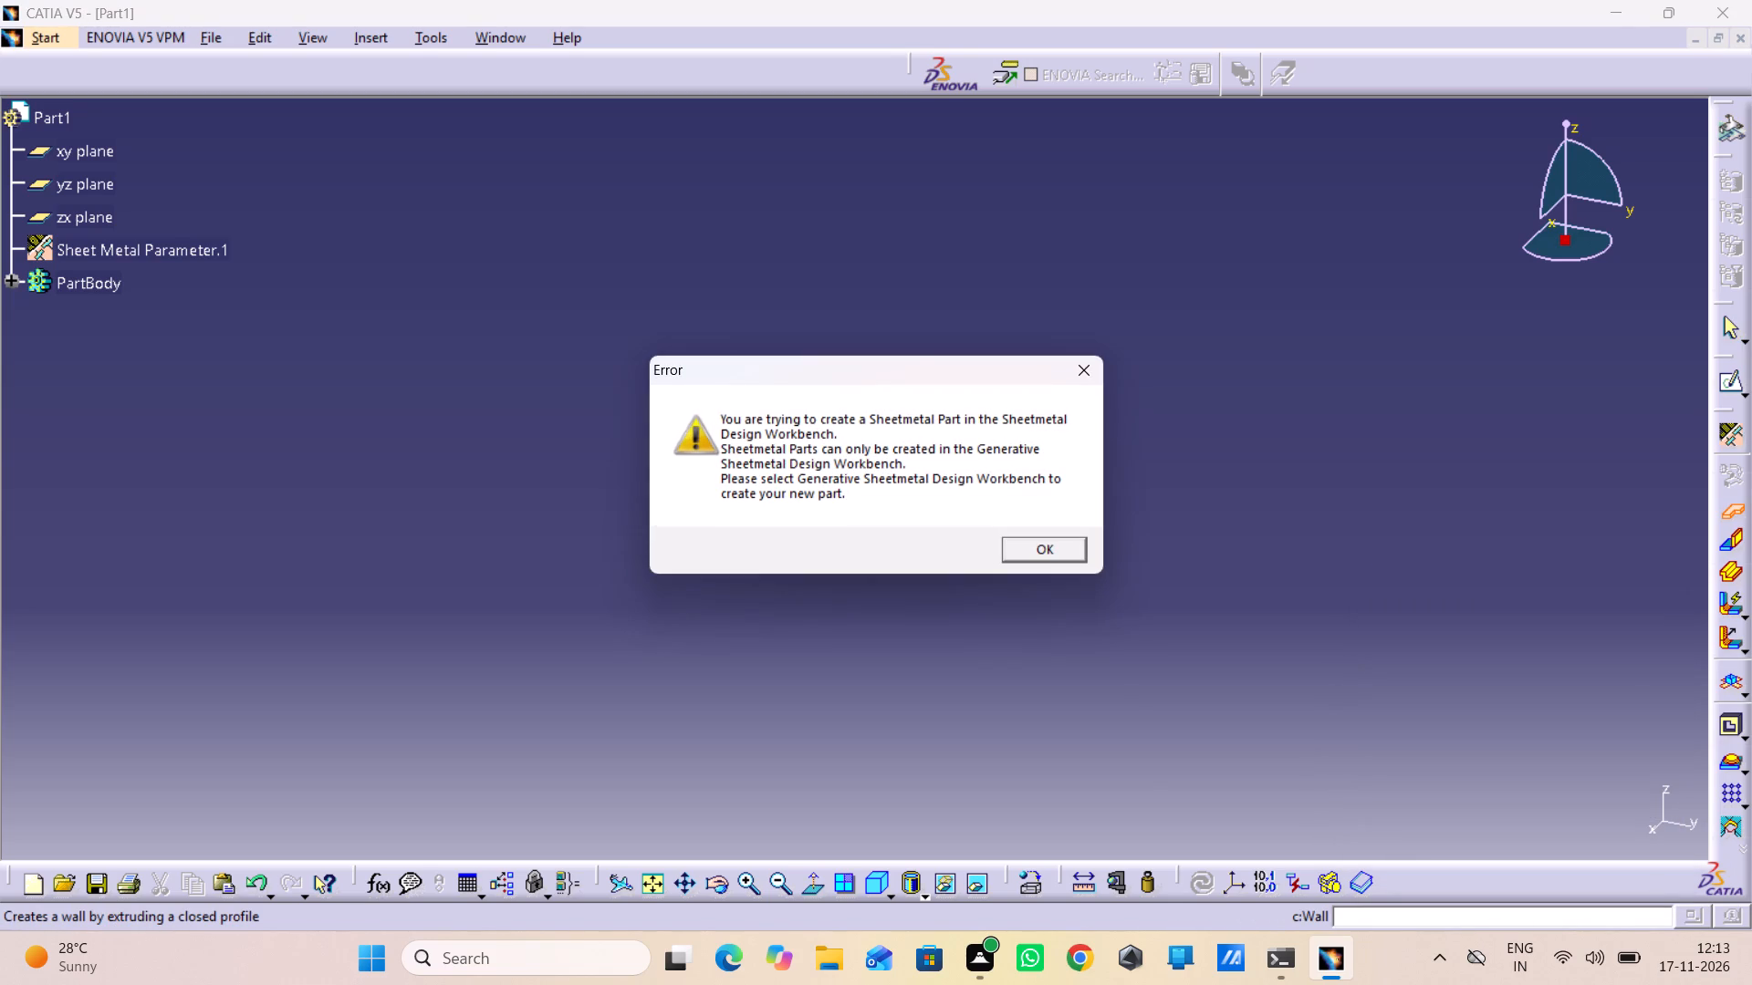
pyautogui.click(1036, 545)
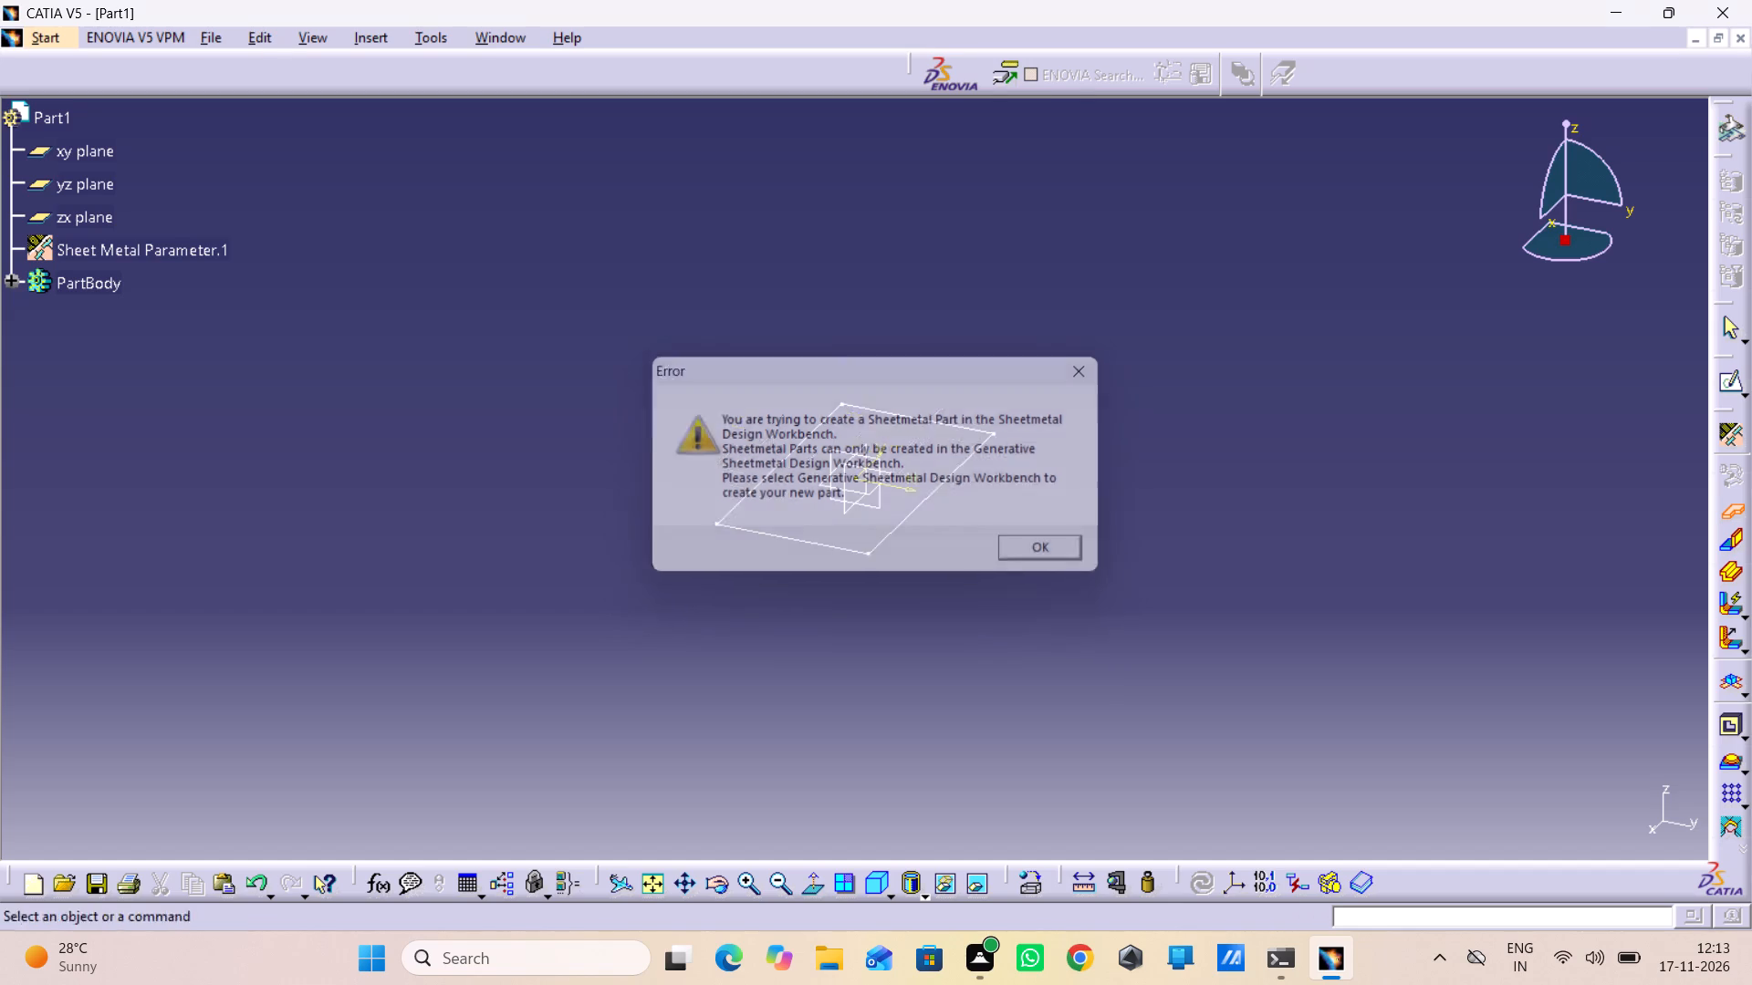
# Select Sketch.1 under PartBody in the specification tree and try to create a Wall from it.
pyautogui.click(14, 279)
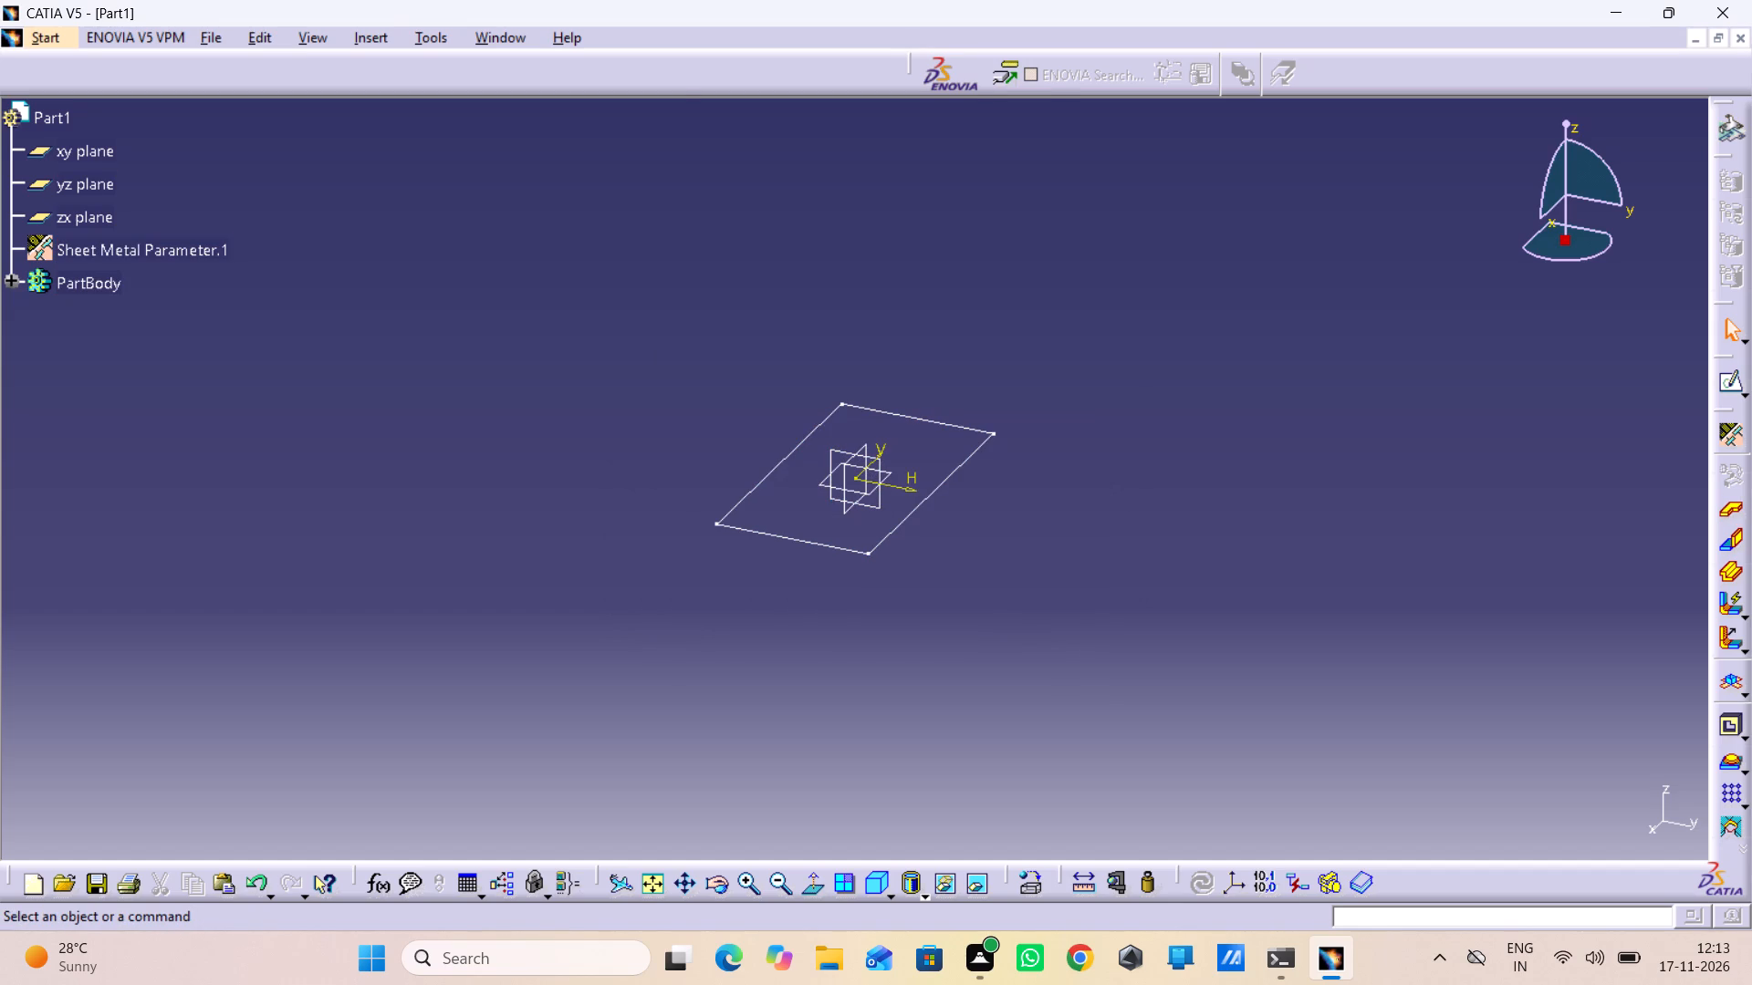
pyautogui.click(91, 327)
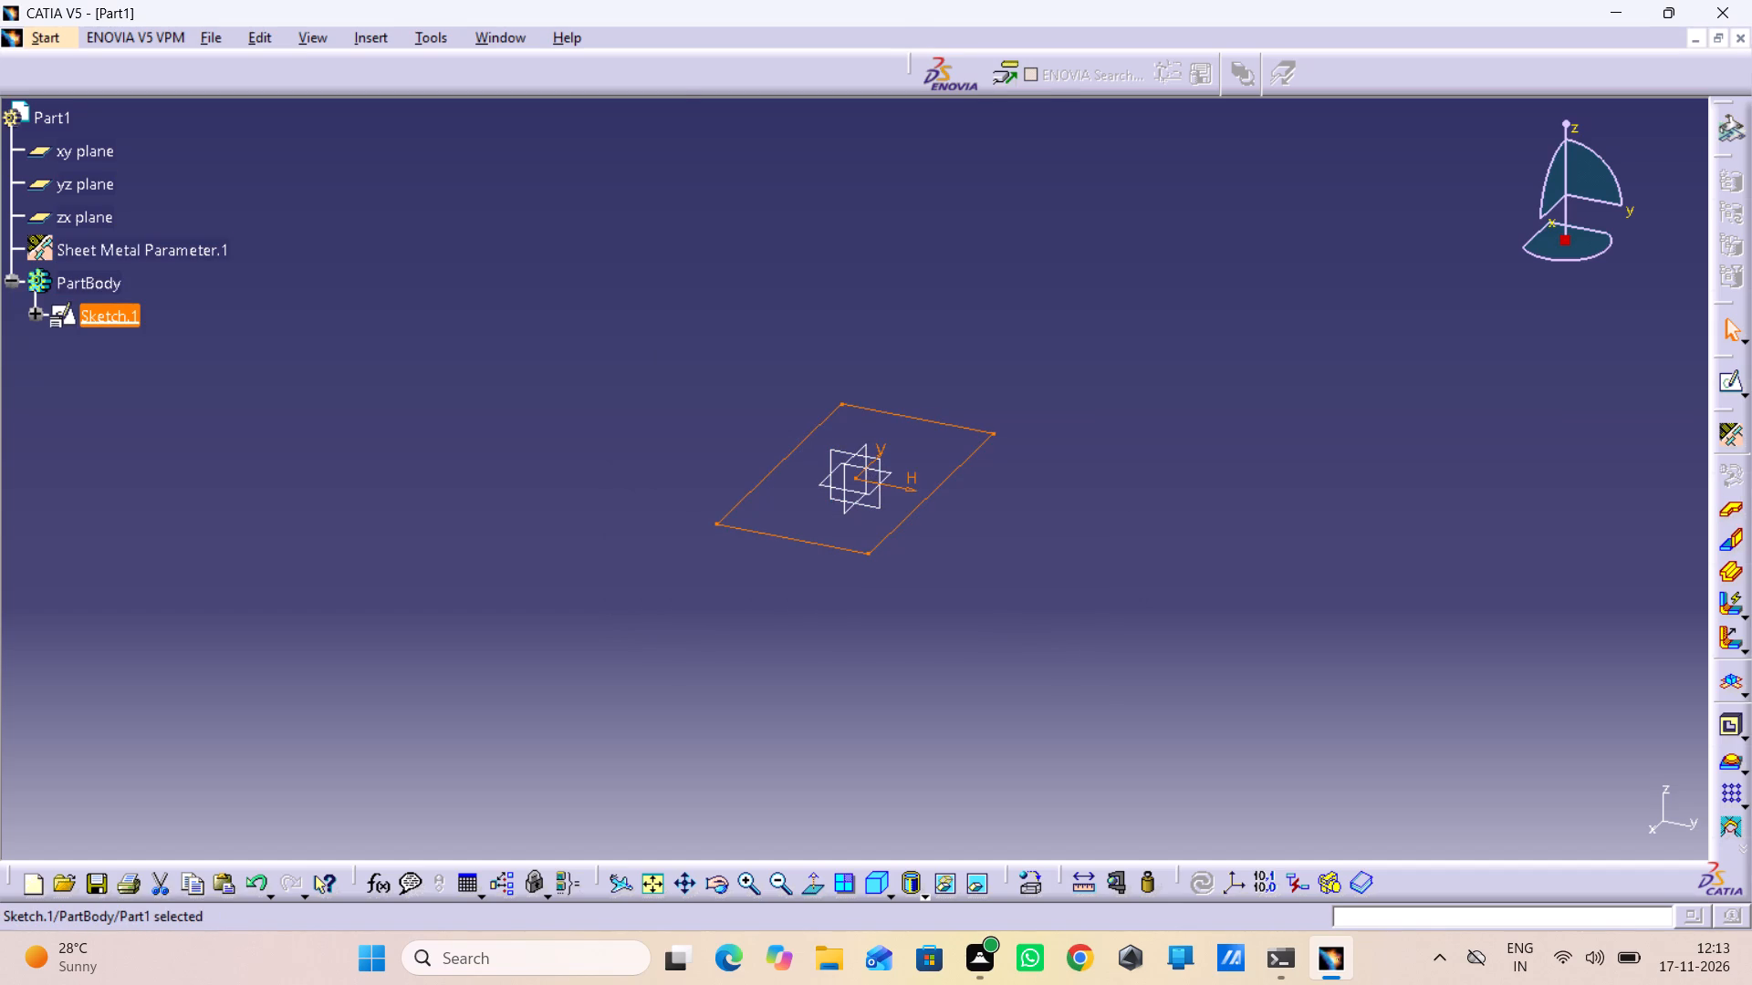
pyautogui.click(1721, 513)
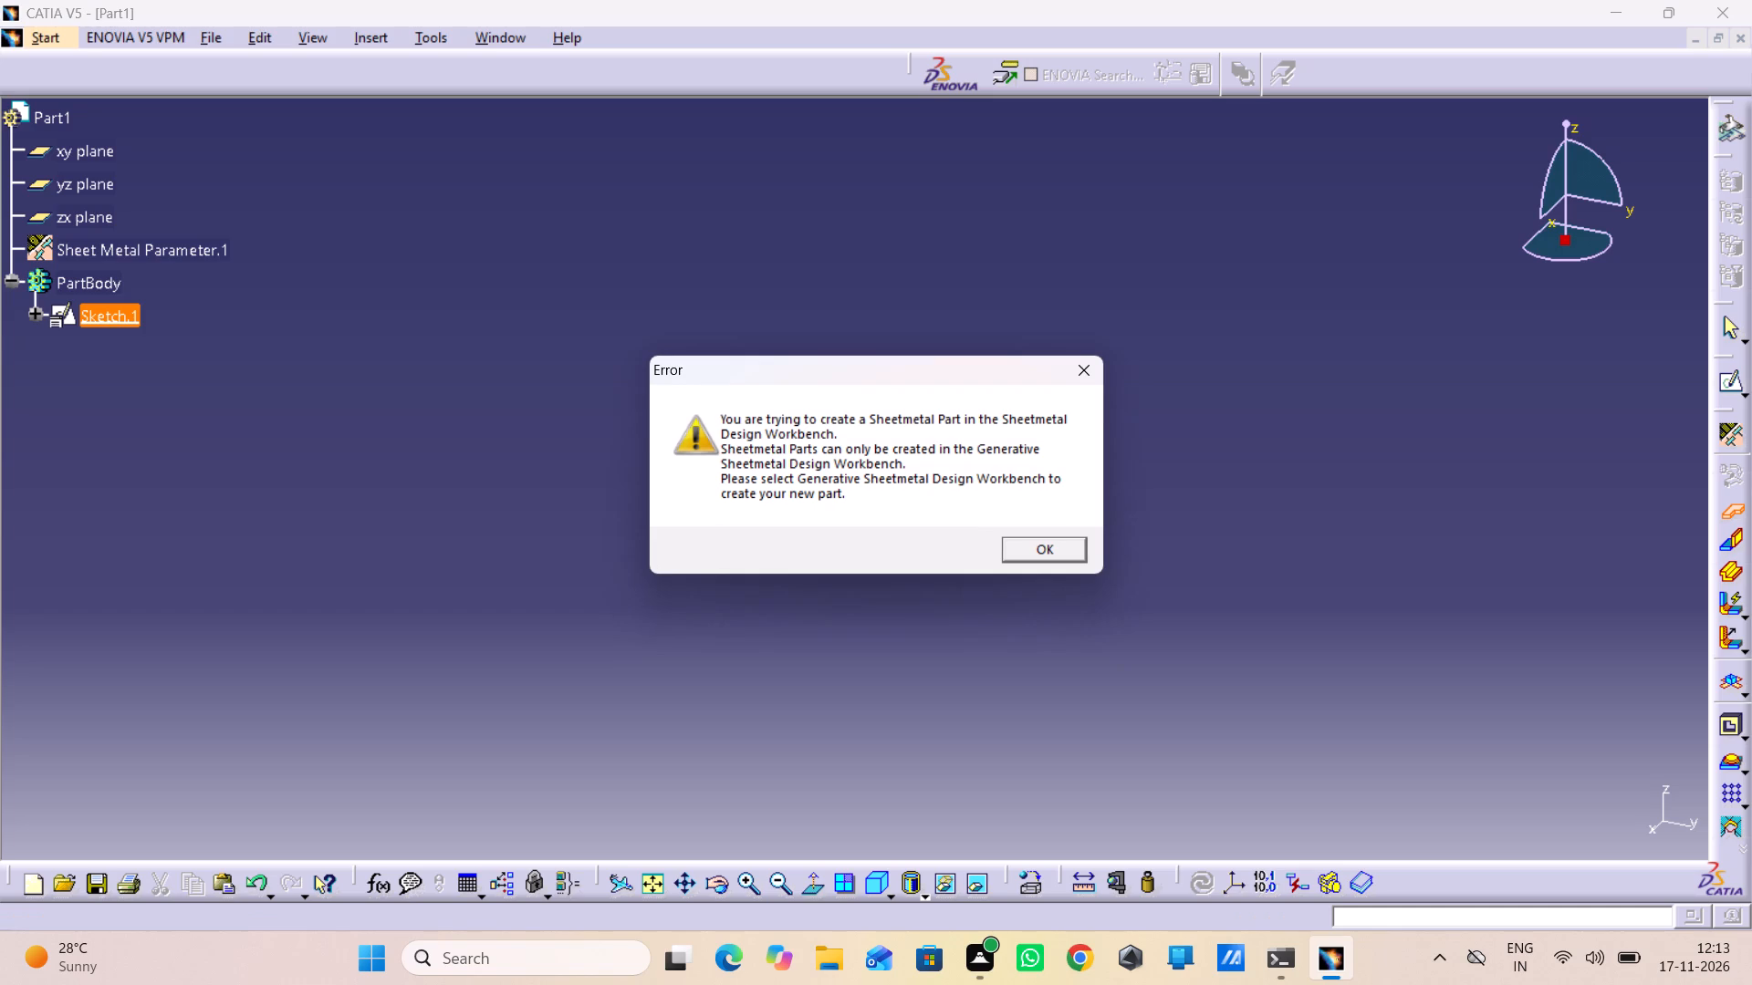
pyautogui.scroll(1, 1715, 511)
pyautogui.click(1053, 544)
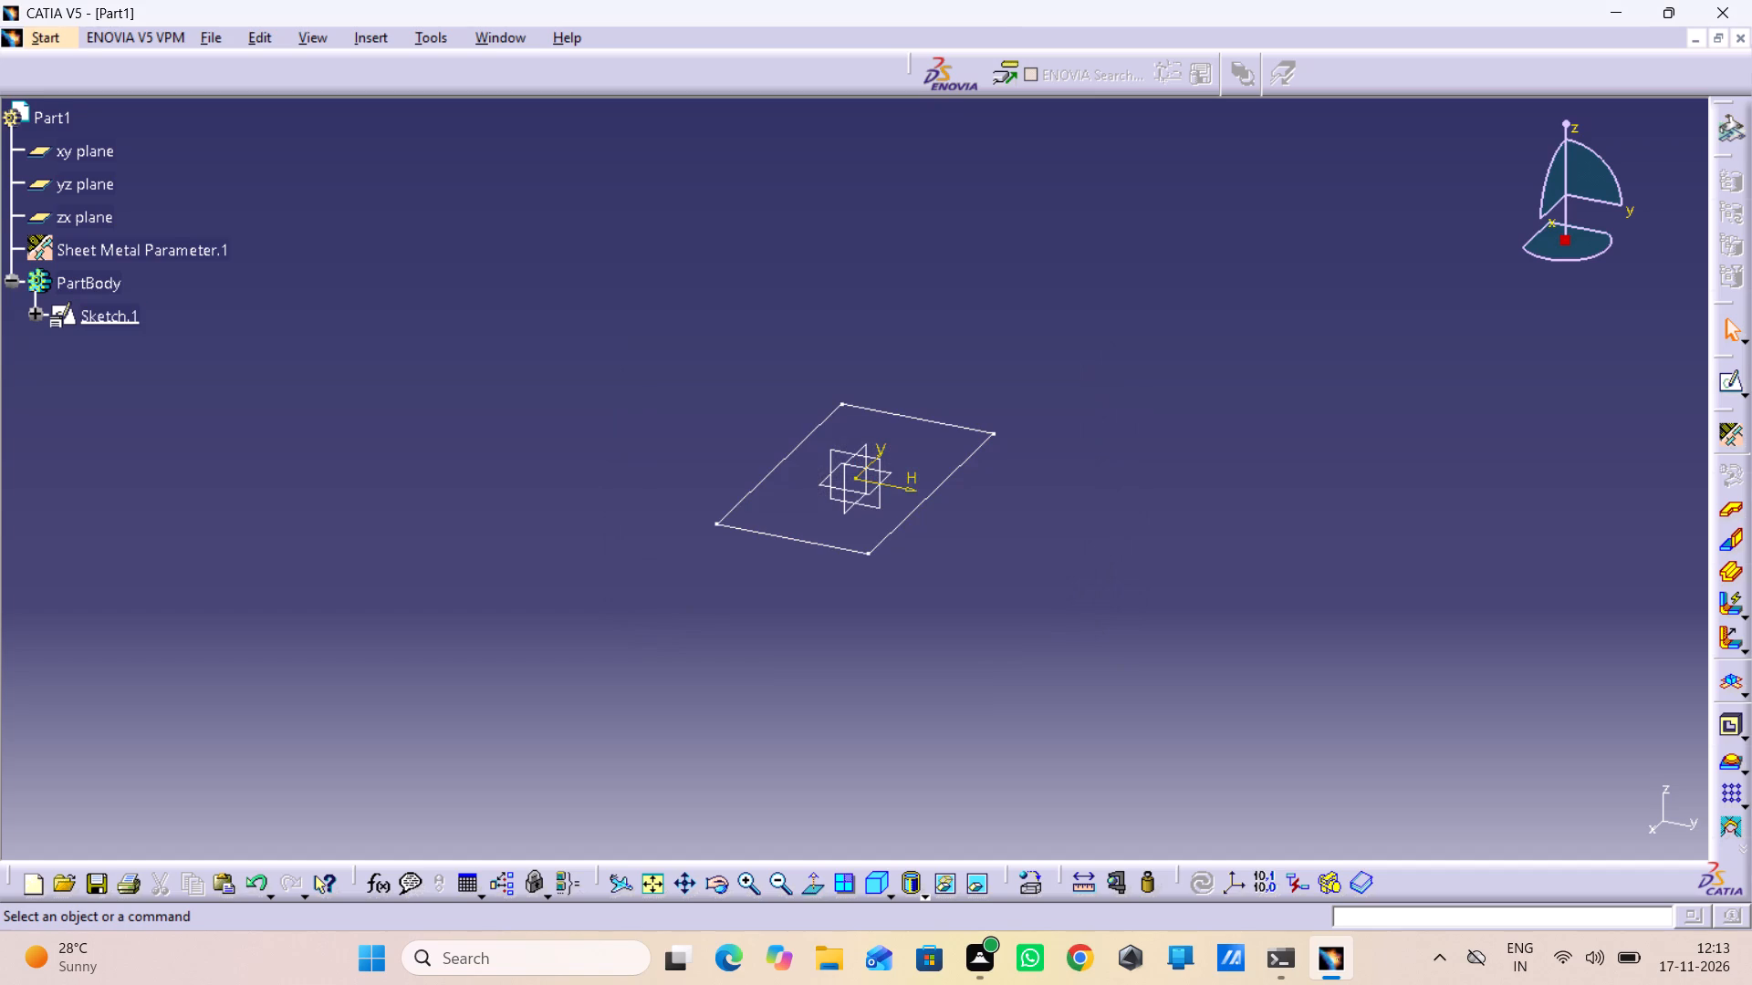
# Return to the Generative Sheetmetal Design workbench.
pyautogui.scroll(1, 1053, 544)
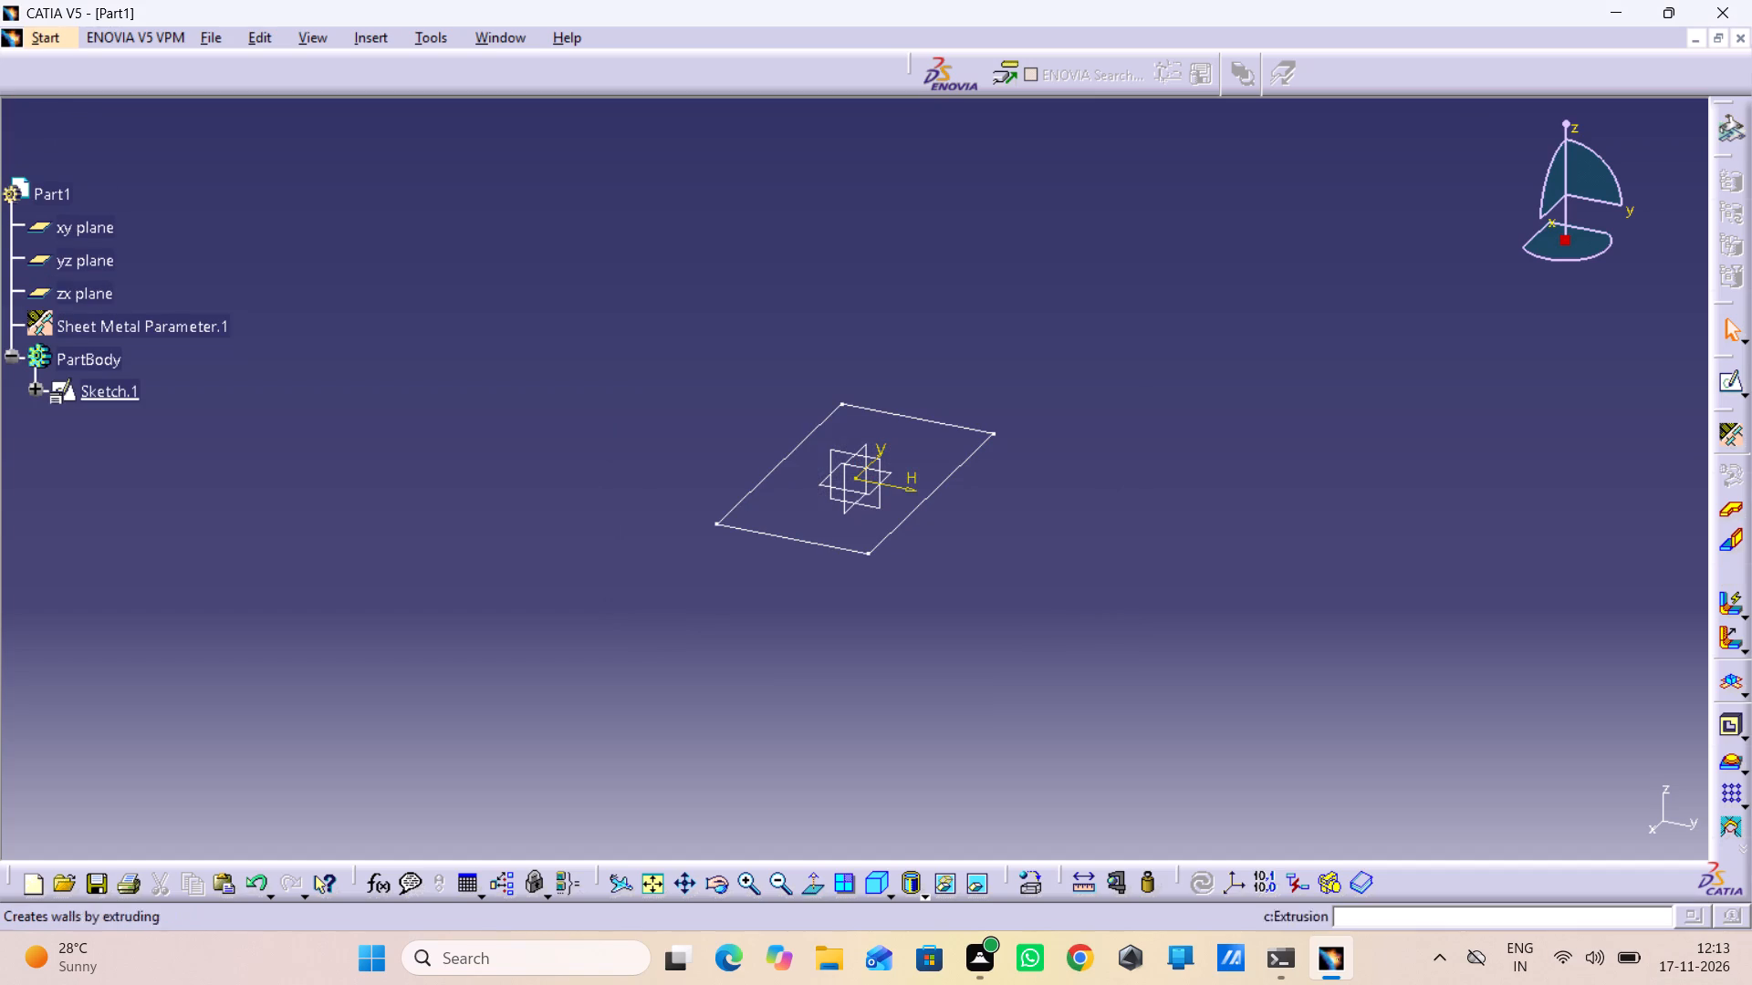
pyautogui.click(24, 47)
pyautogui.click(29, 45)
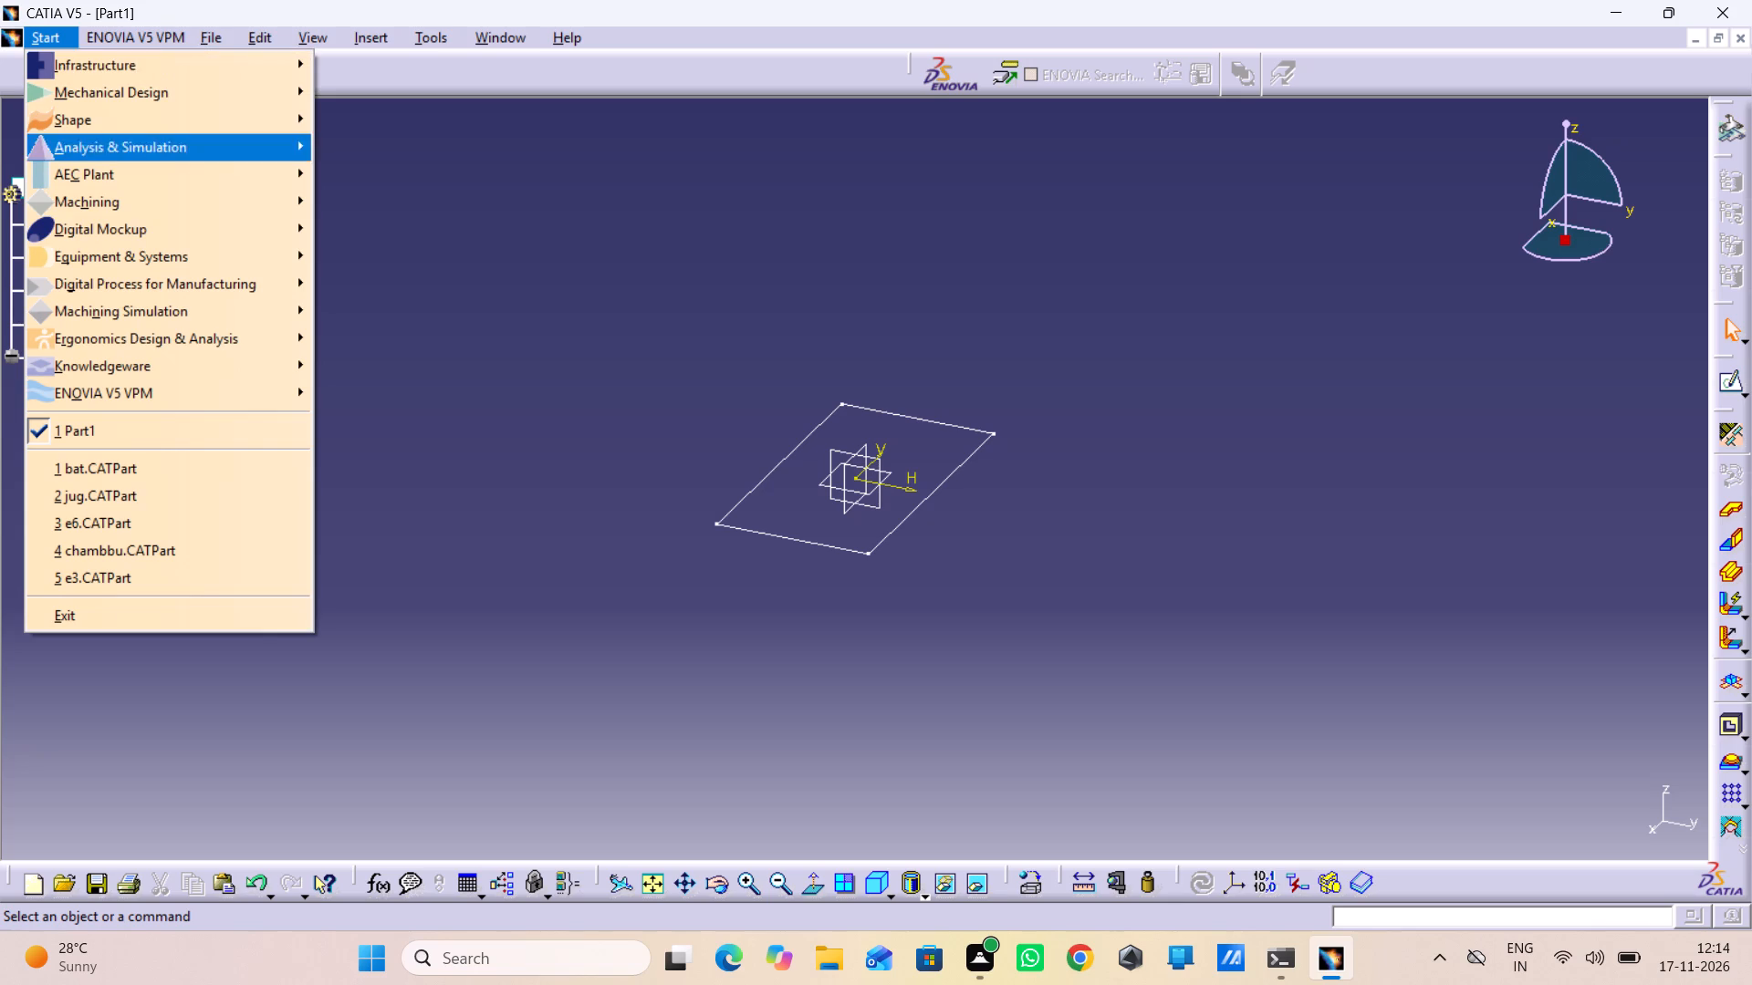
pyautogui.click(85, 94)
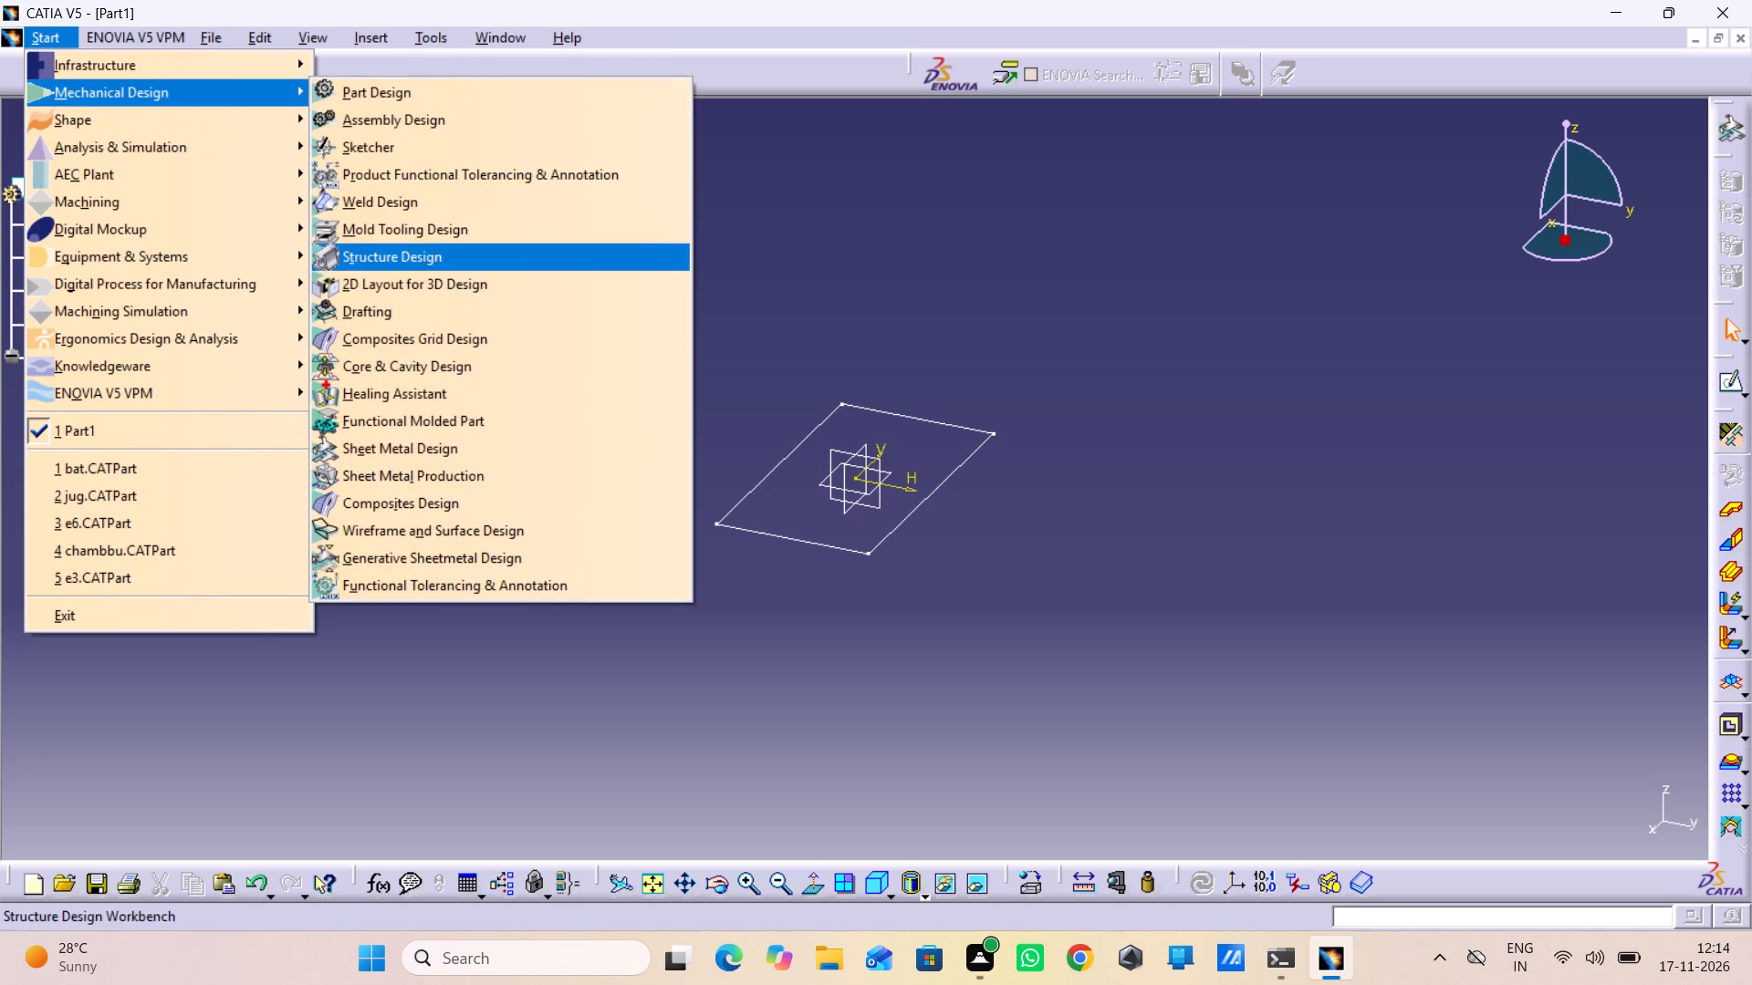
pyautogui.click(449, 557)
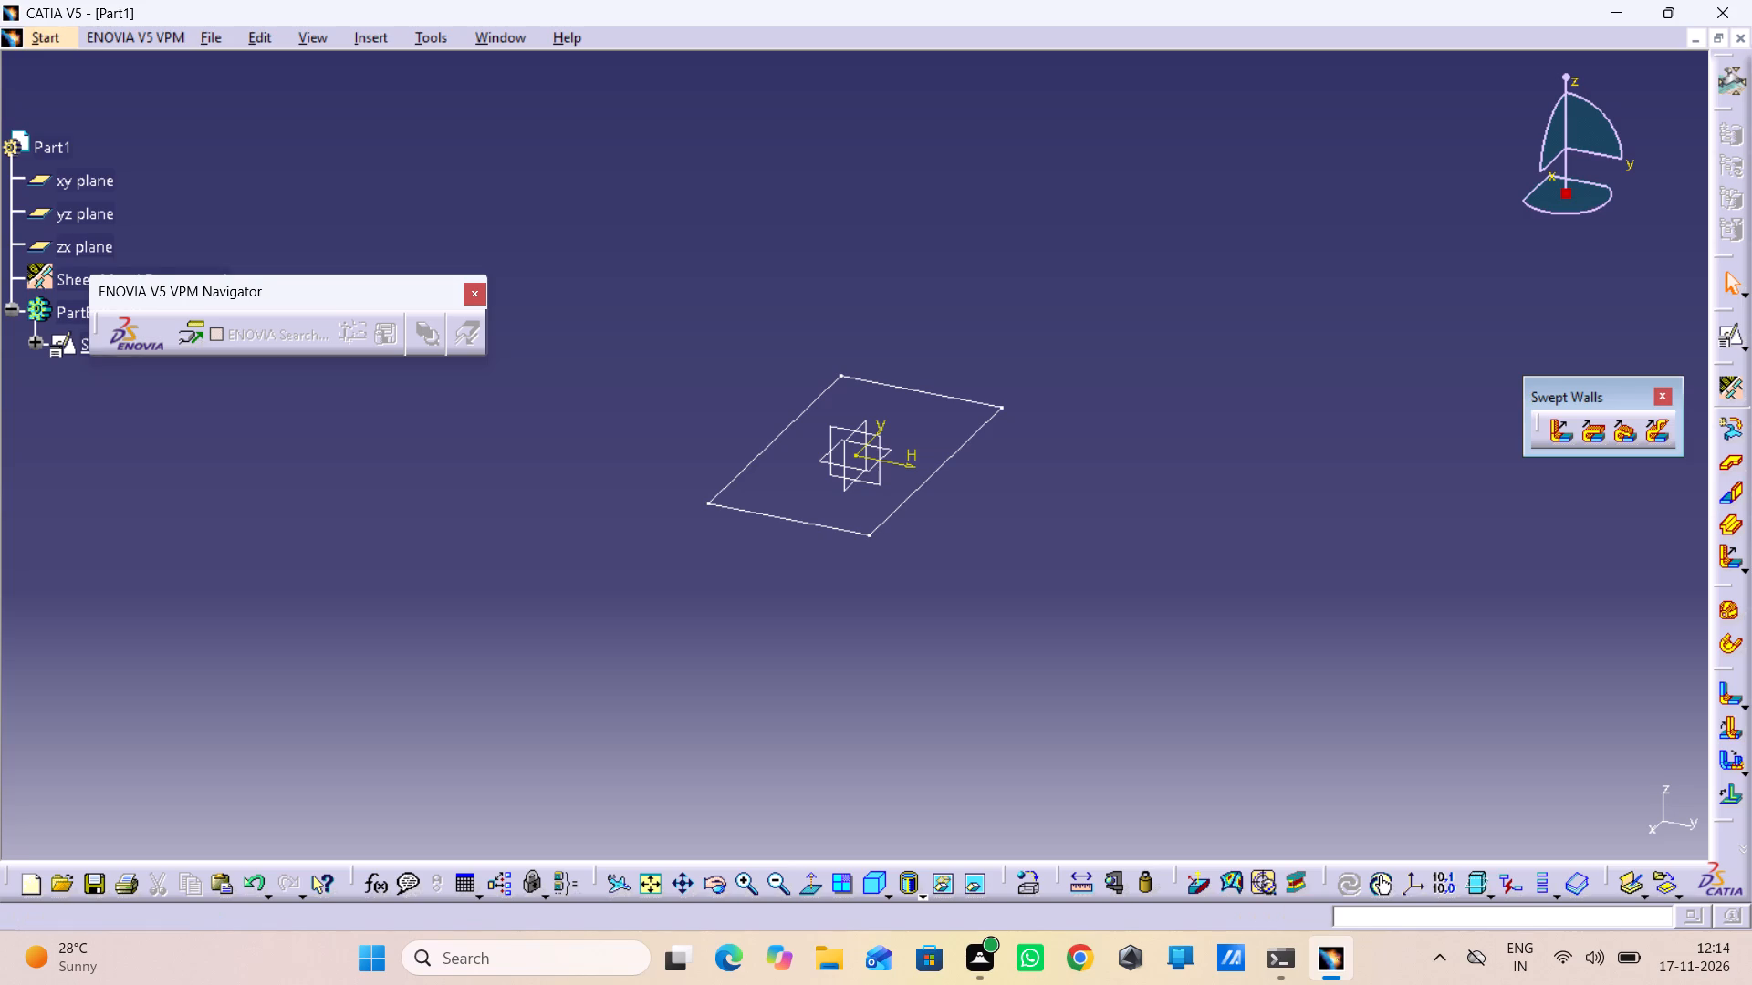
# Move the floating Swept Walls toolbar out of the modelling area.
pyautogui.moveTo(1580, 392); pyautogui.dragTo(1516, 0)
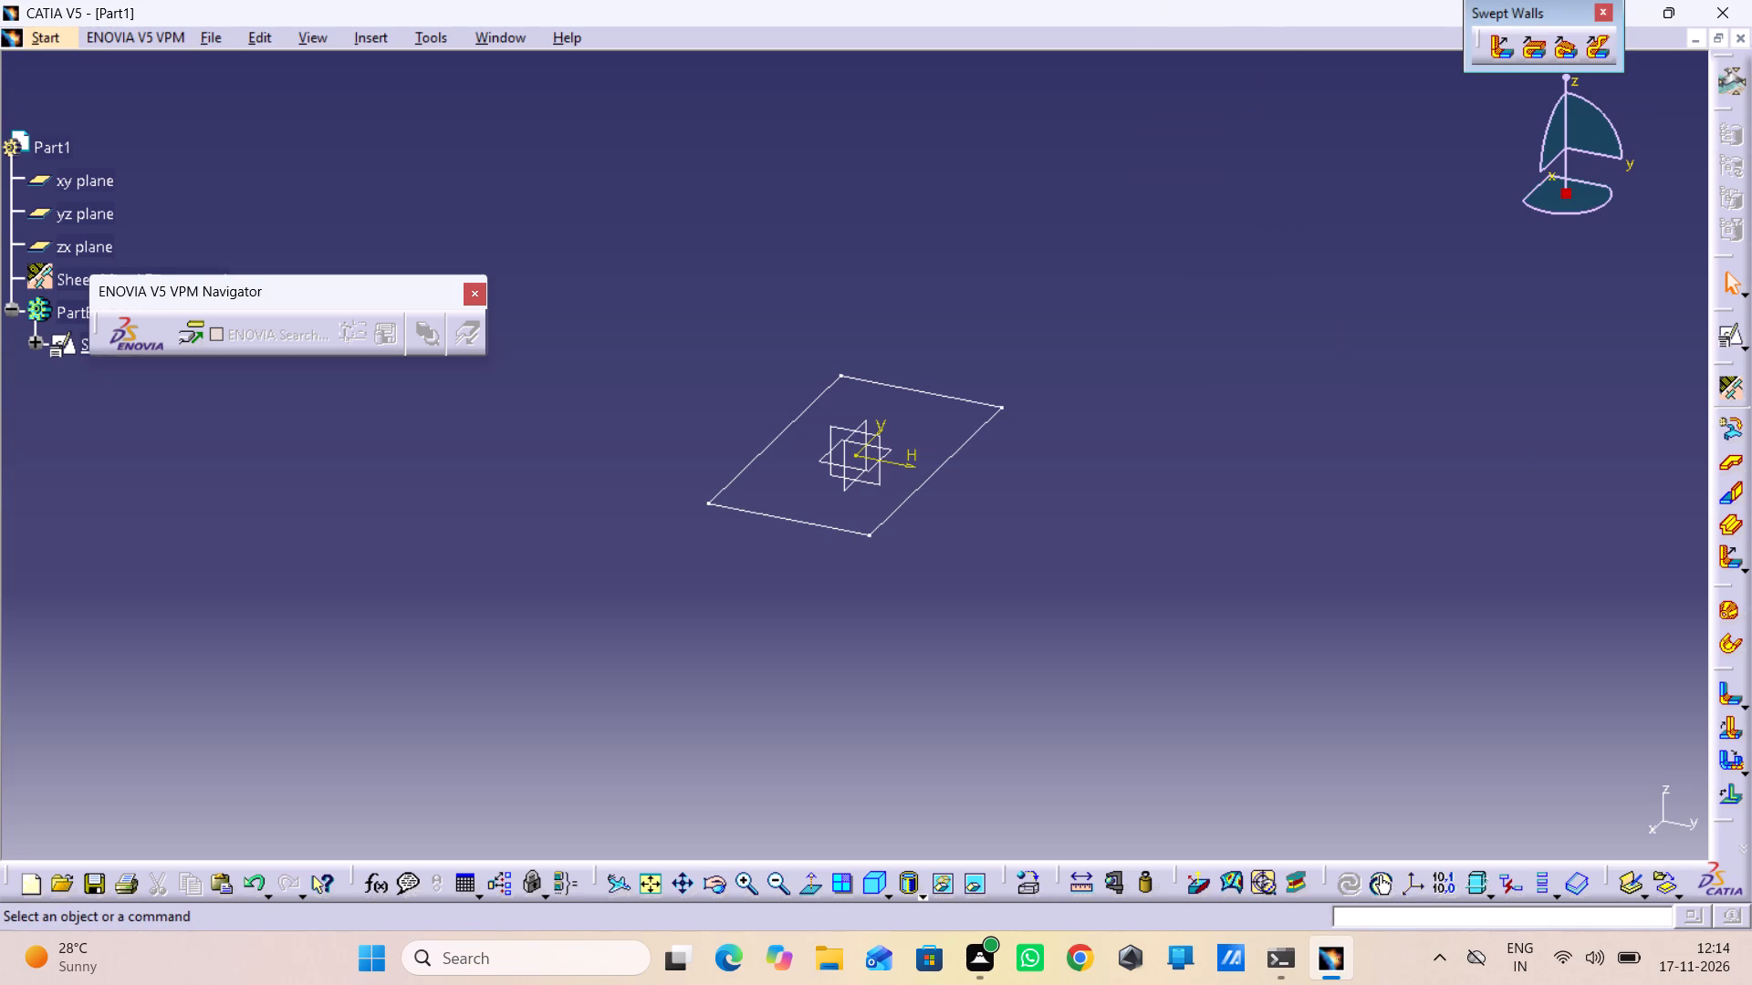
# Dock the floating Swept Walls toolbar in its own row beneath the menu bar.
pyautogui.moveTo(1476, 18); pyautogui.dragTo(1400, 0)
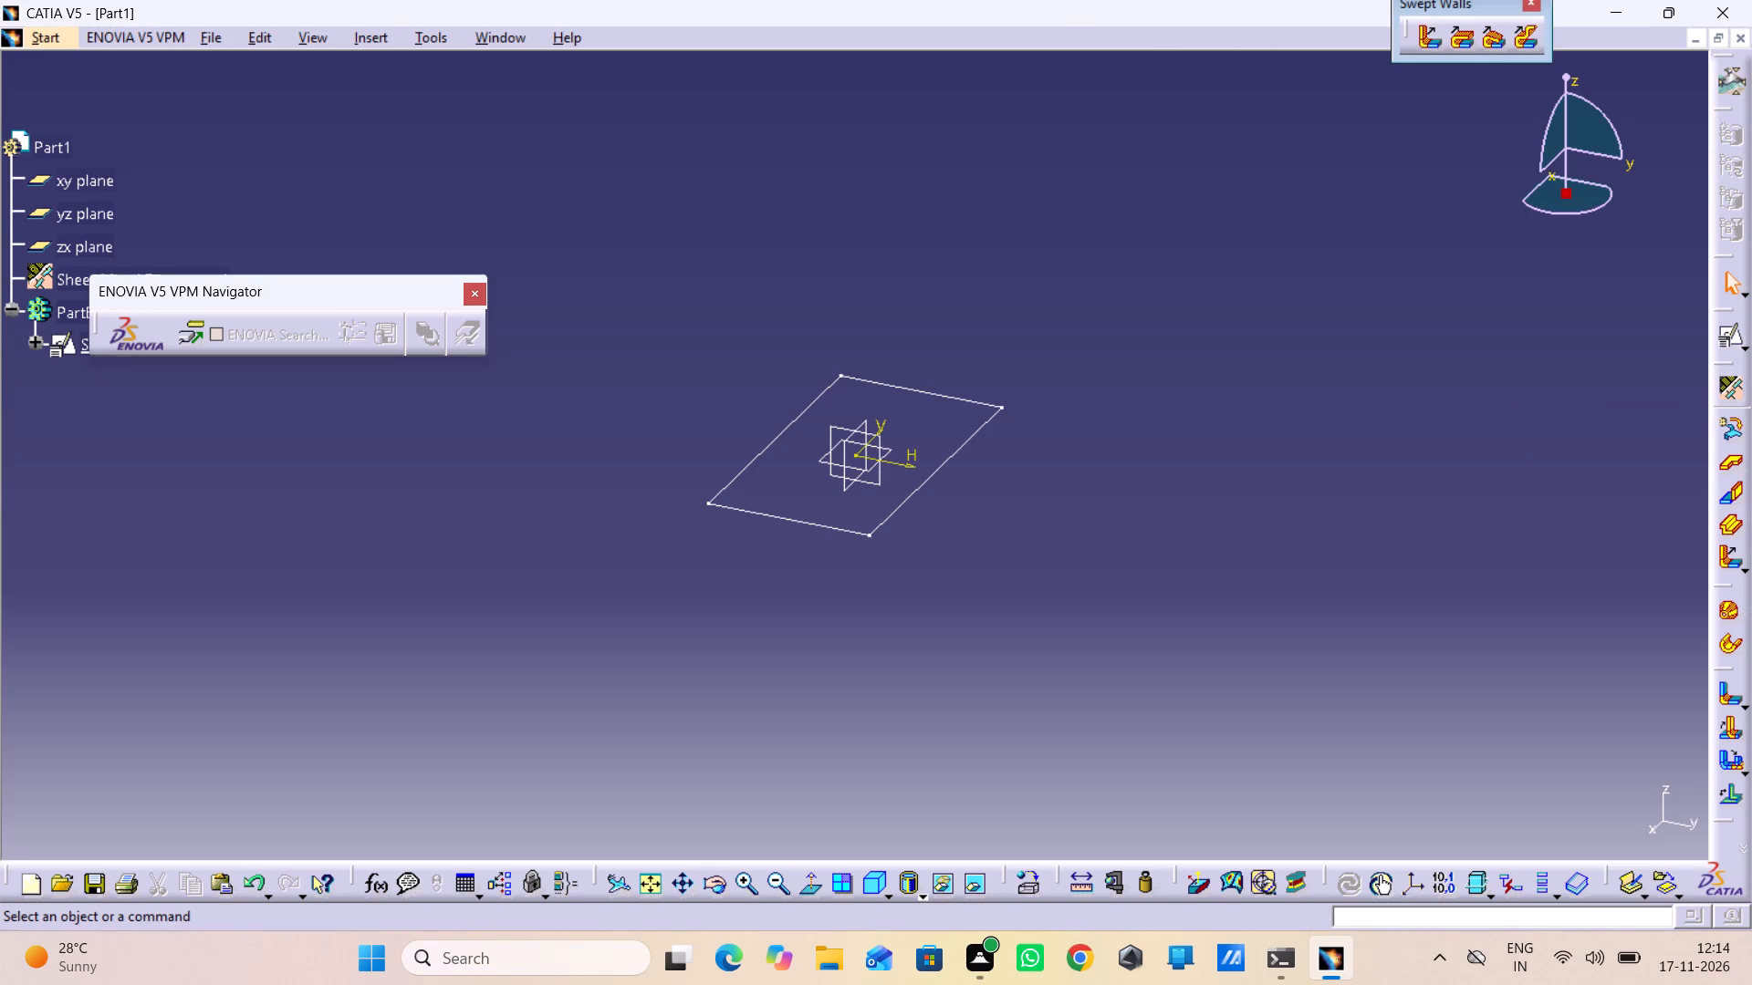
pyautogui.moveTo(1442, 2); pyautogui.dragTo(1195, 0)
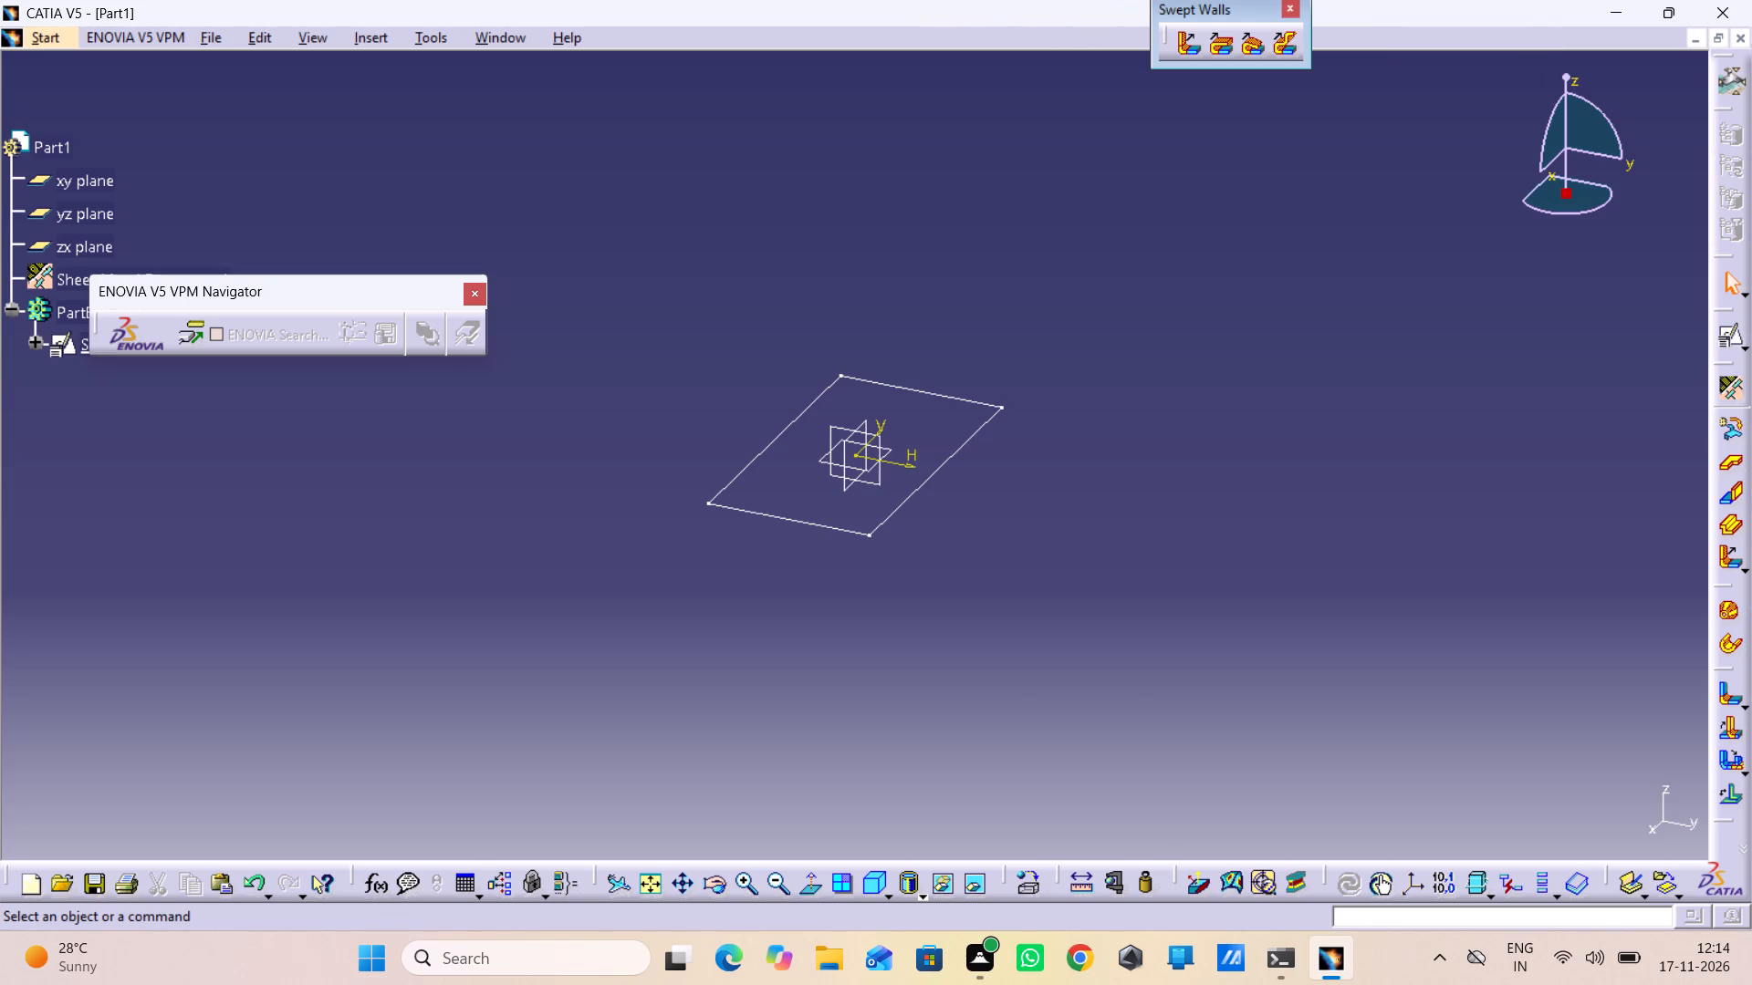
pyautogui.moveTo(1164, 32); pyautogui.dragTo(1081, 6)
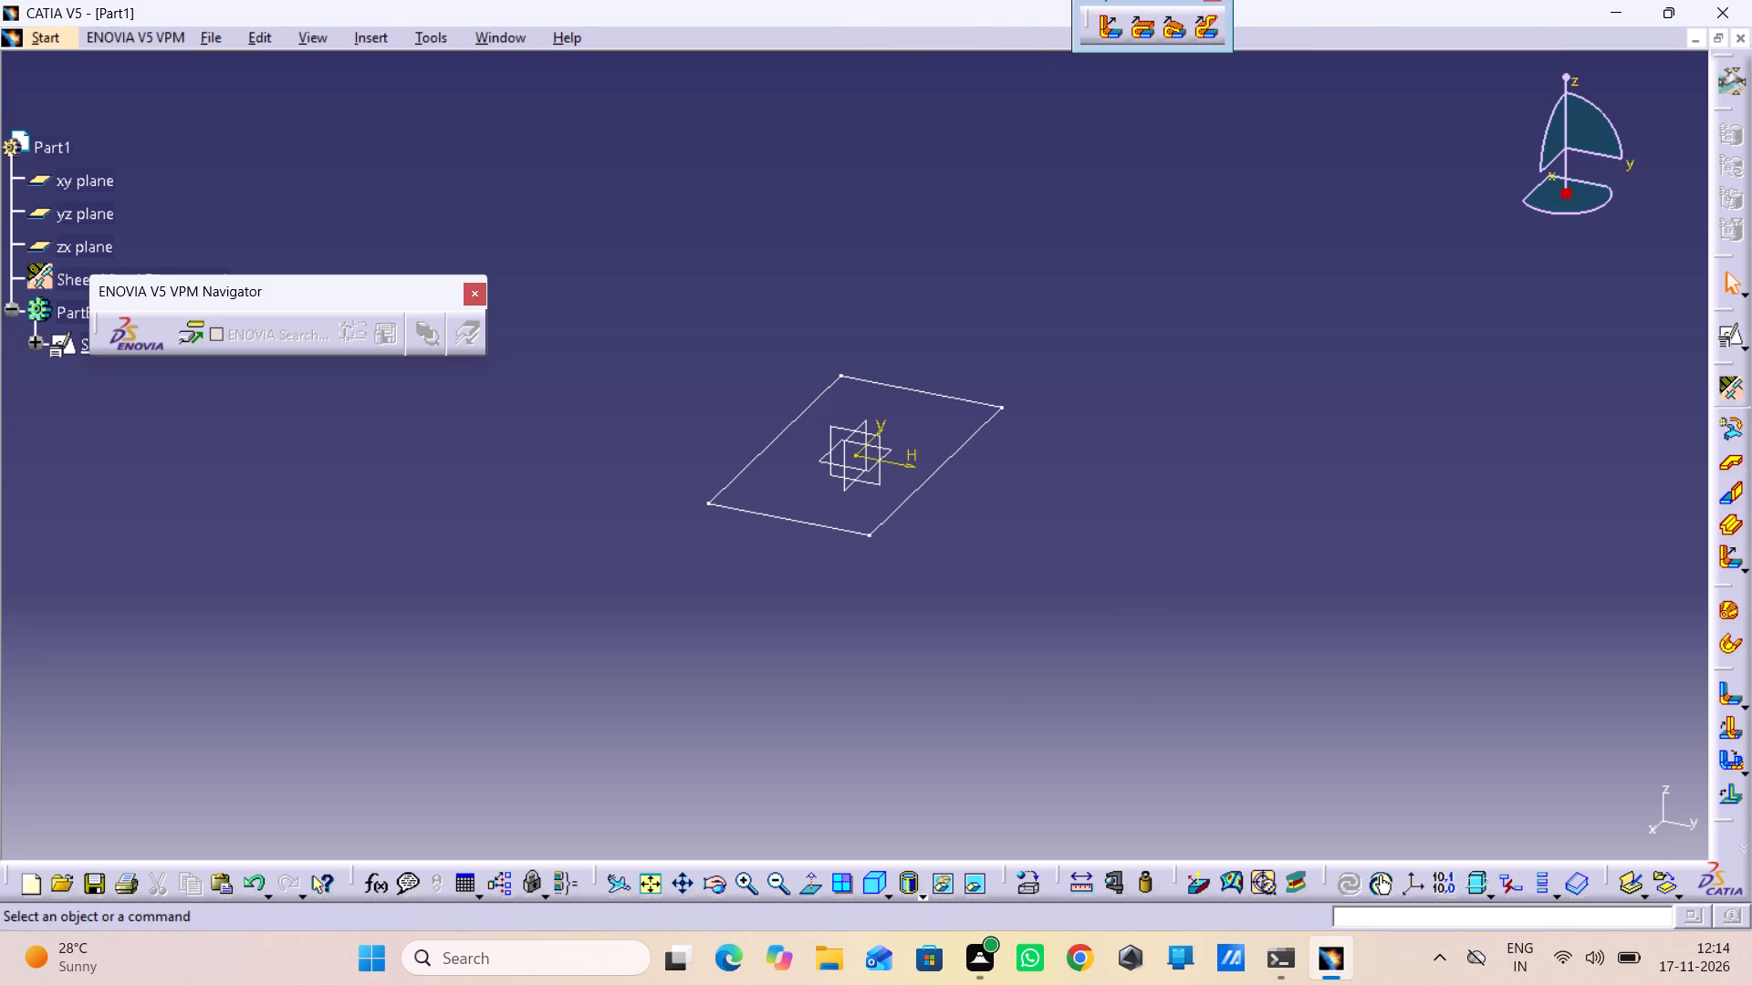
pyautogui.moveTo(1088, 18); pyautogui.dragTo(835, 105)
pyautogui.moveTo(843, 114); pyautogui.dragTo(1751, 44)
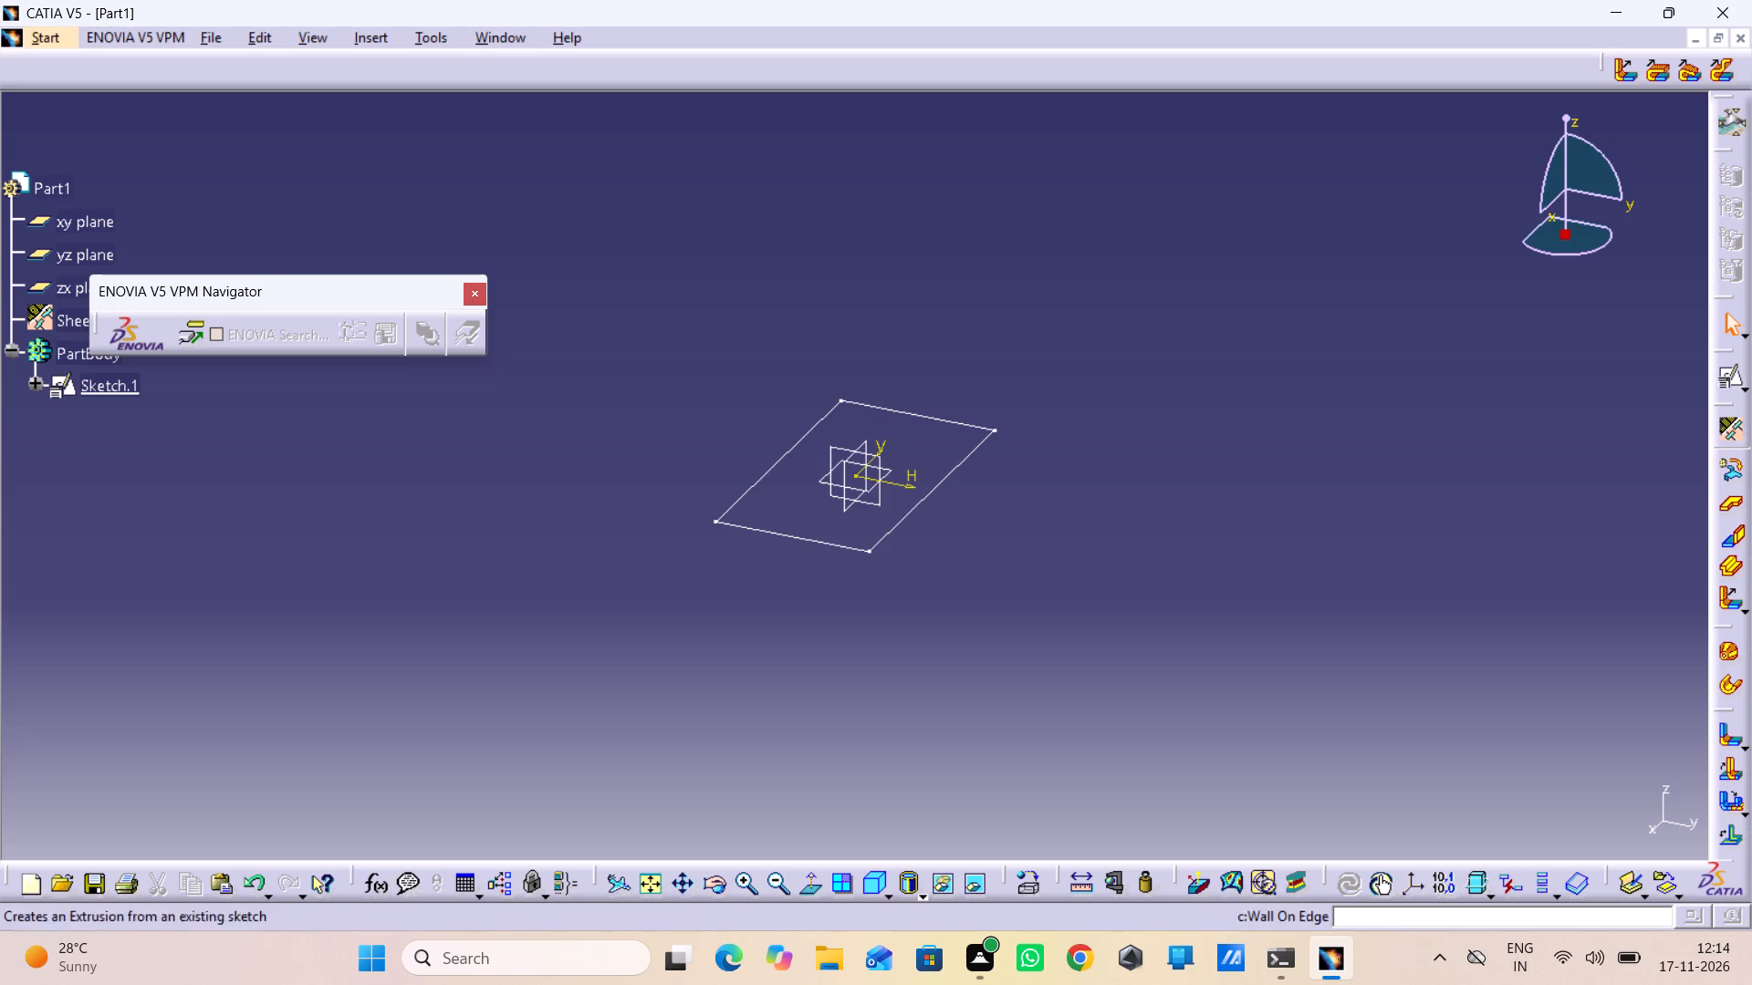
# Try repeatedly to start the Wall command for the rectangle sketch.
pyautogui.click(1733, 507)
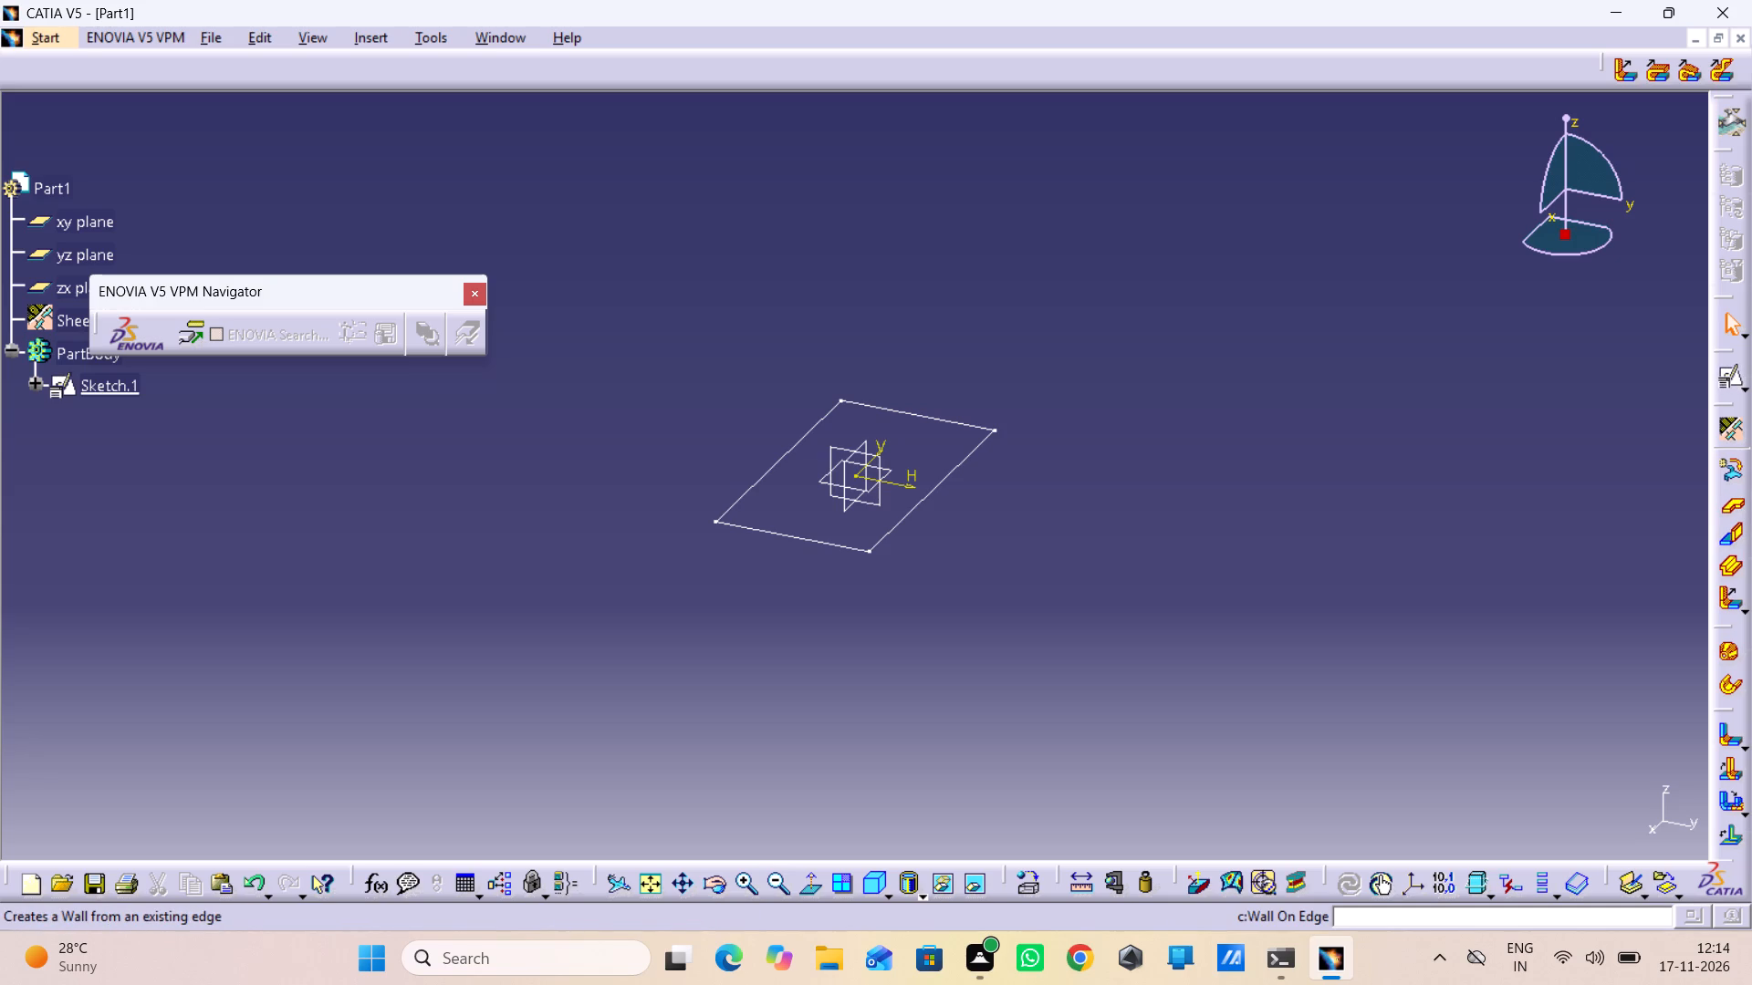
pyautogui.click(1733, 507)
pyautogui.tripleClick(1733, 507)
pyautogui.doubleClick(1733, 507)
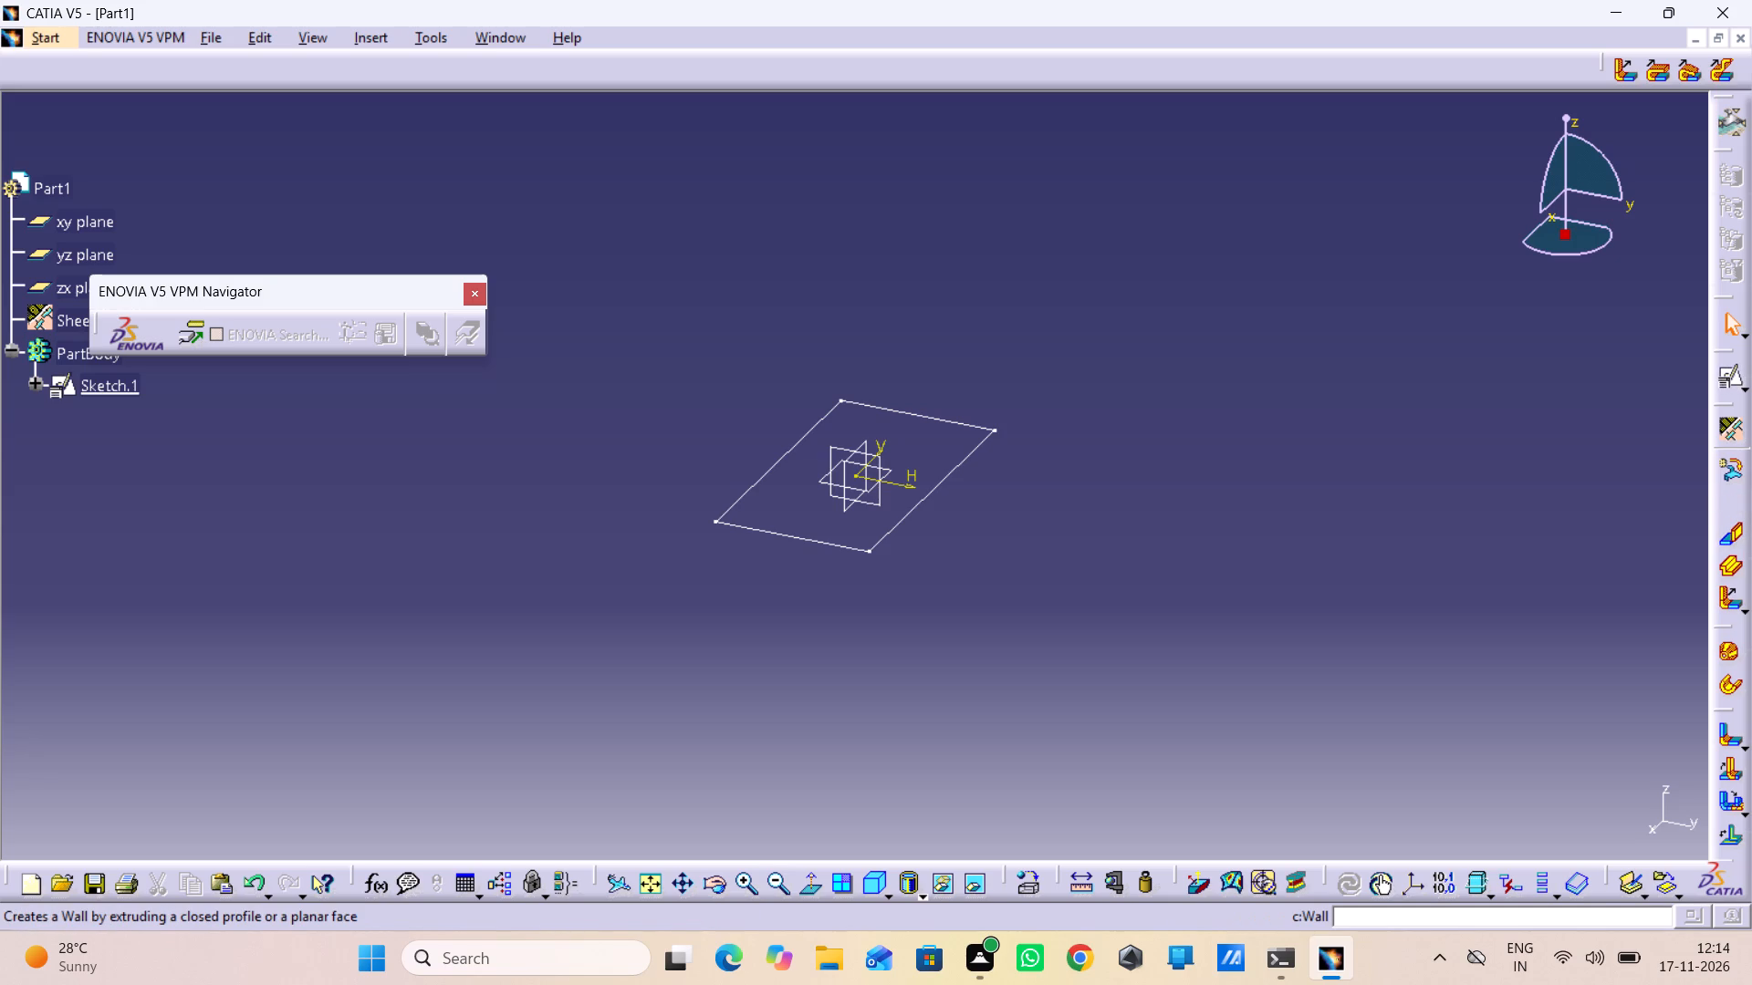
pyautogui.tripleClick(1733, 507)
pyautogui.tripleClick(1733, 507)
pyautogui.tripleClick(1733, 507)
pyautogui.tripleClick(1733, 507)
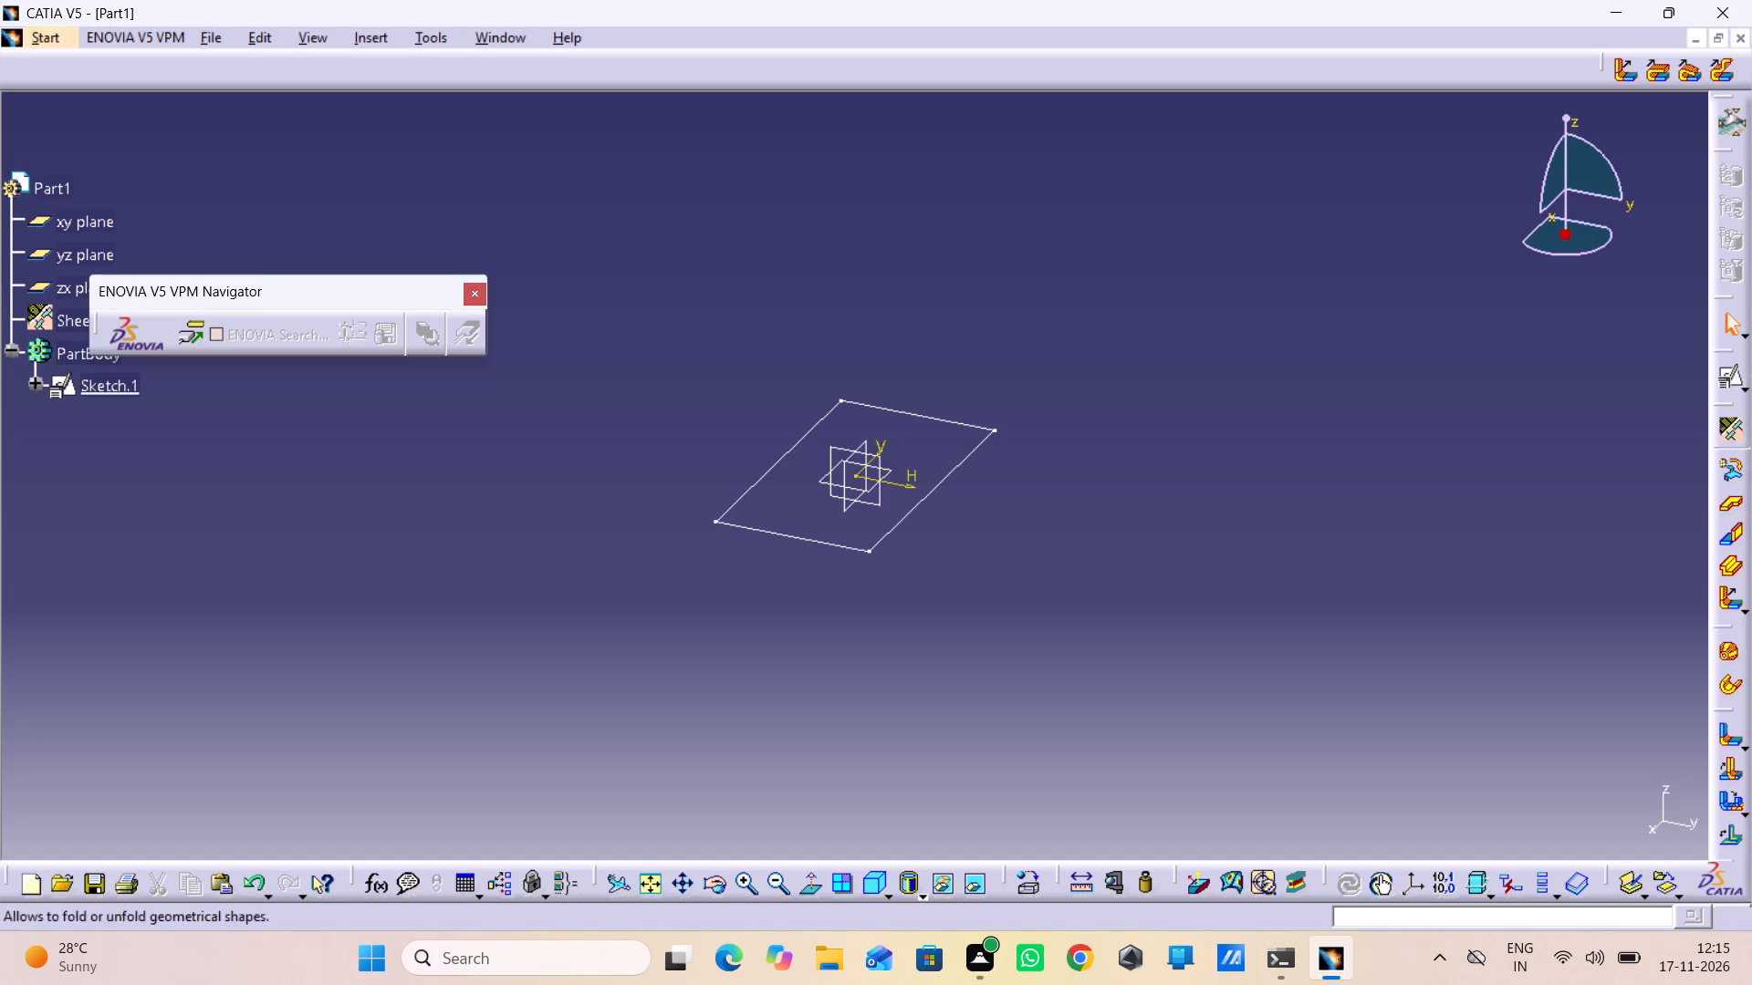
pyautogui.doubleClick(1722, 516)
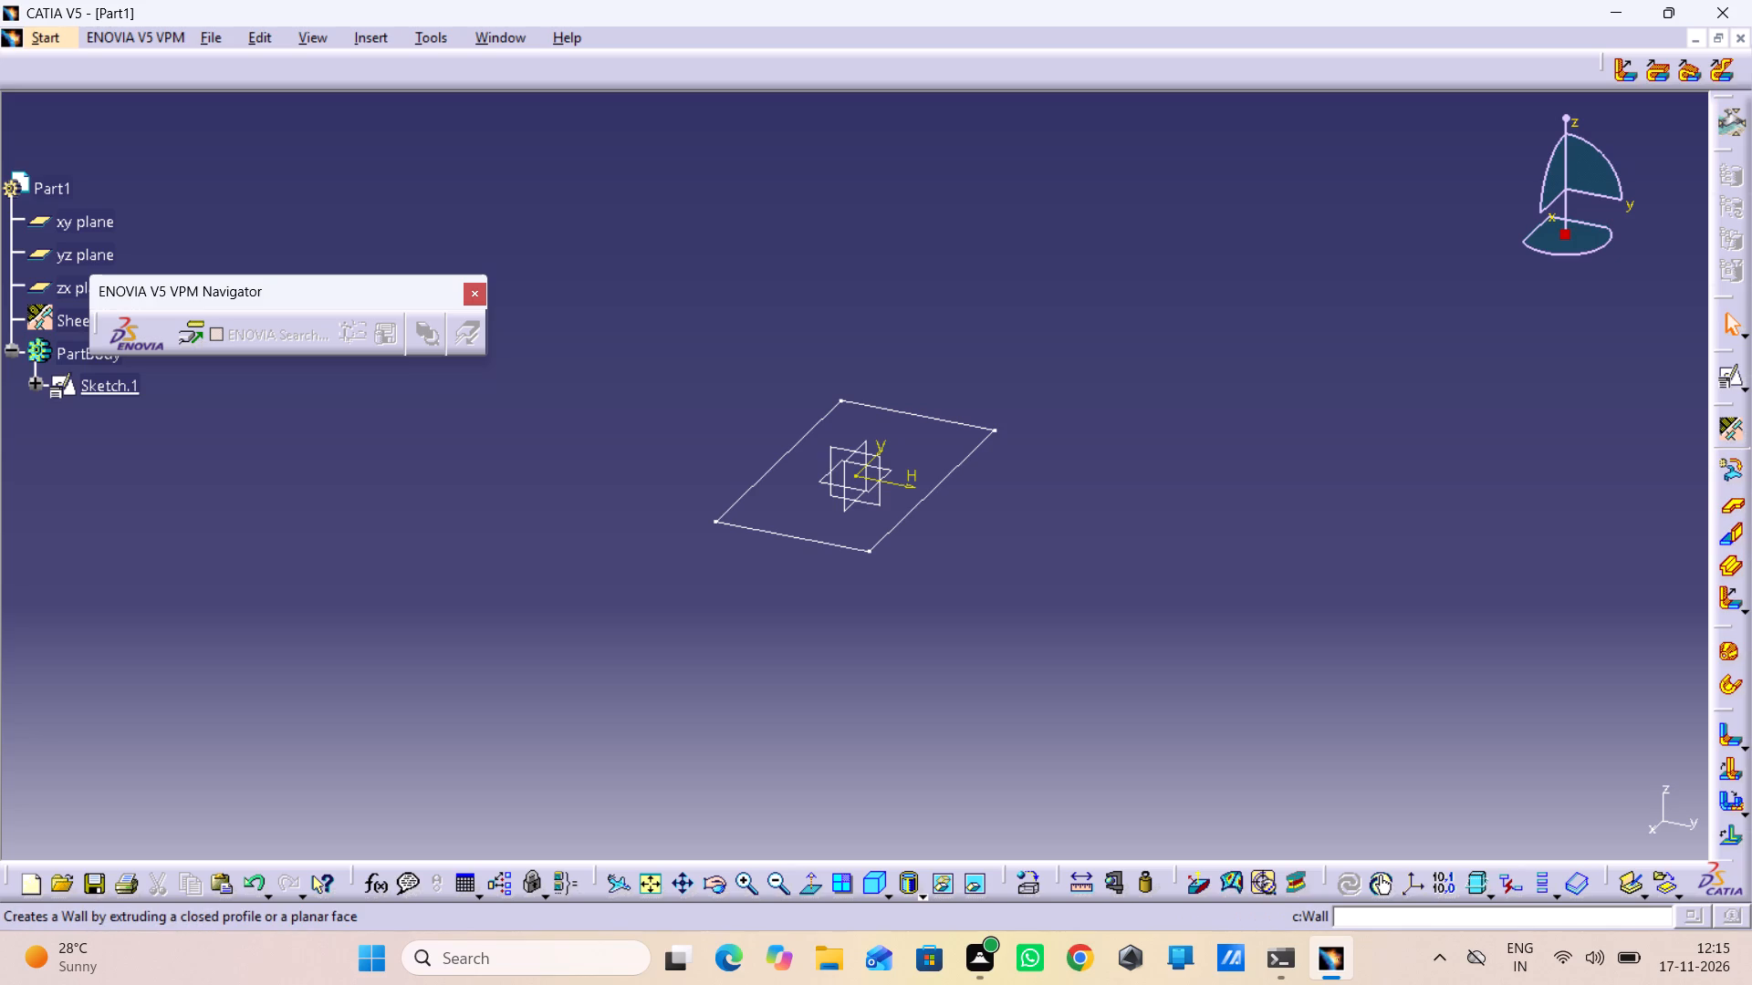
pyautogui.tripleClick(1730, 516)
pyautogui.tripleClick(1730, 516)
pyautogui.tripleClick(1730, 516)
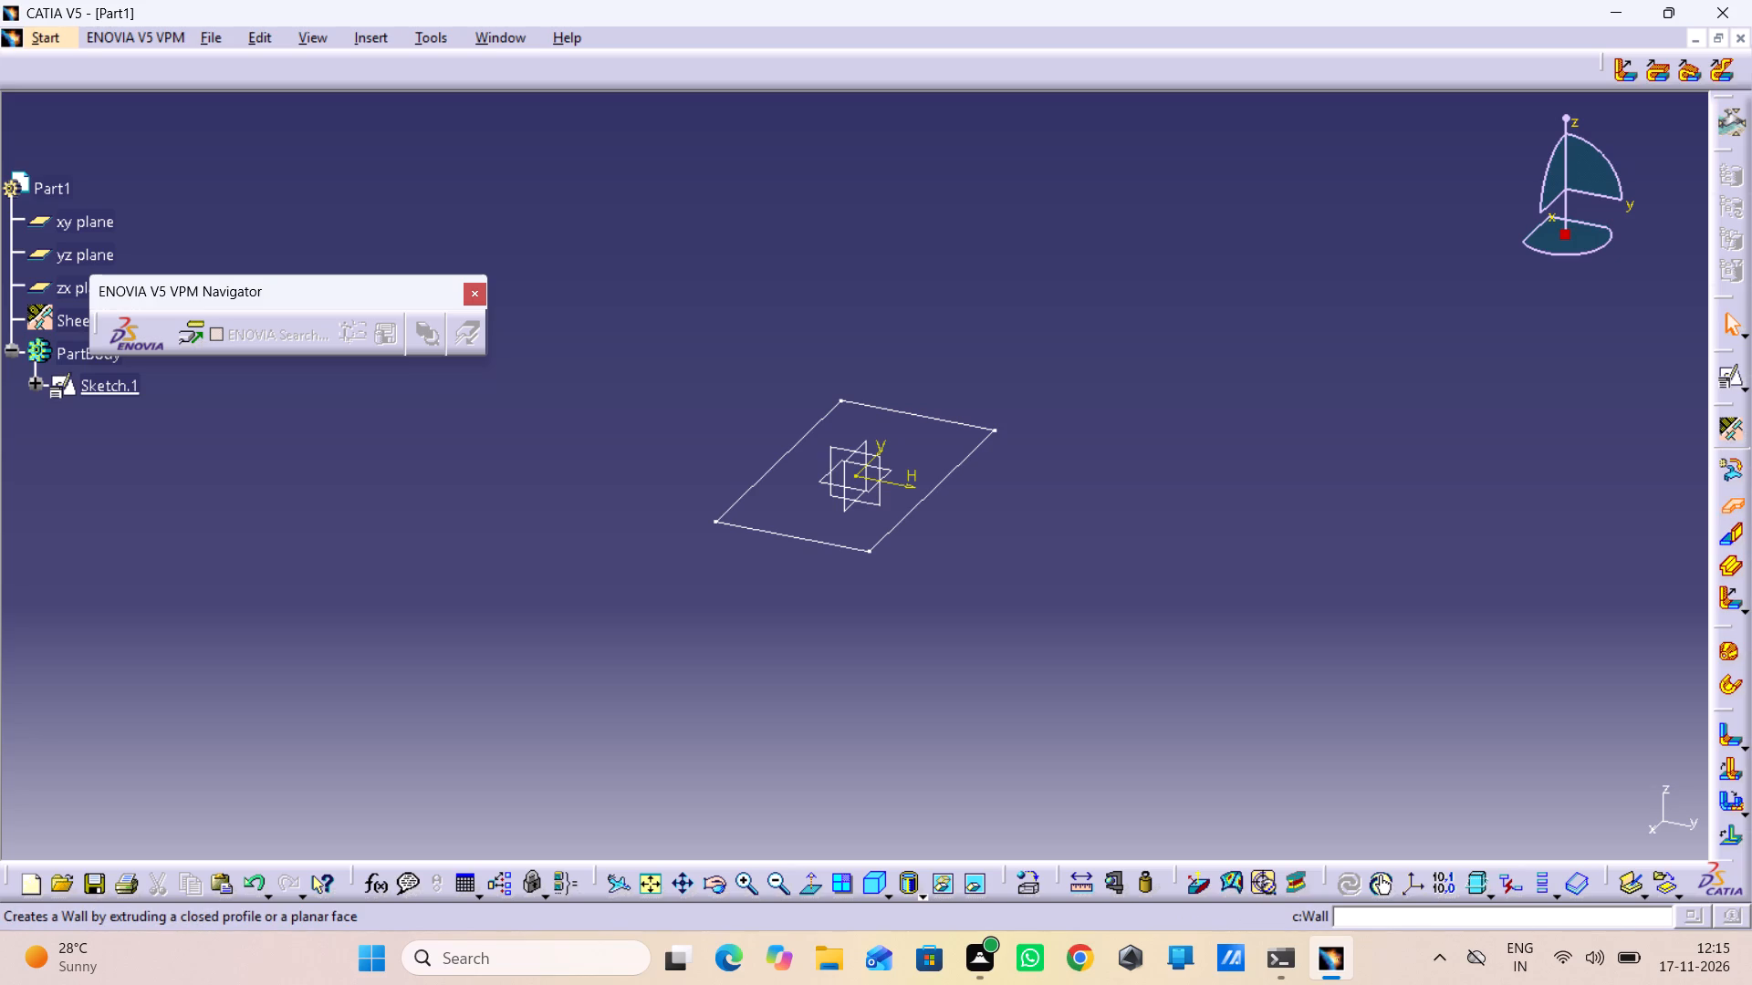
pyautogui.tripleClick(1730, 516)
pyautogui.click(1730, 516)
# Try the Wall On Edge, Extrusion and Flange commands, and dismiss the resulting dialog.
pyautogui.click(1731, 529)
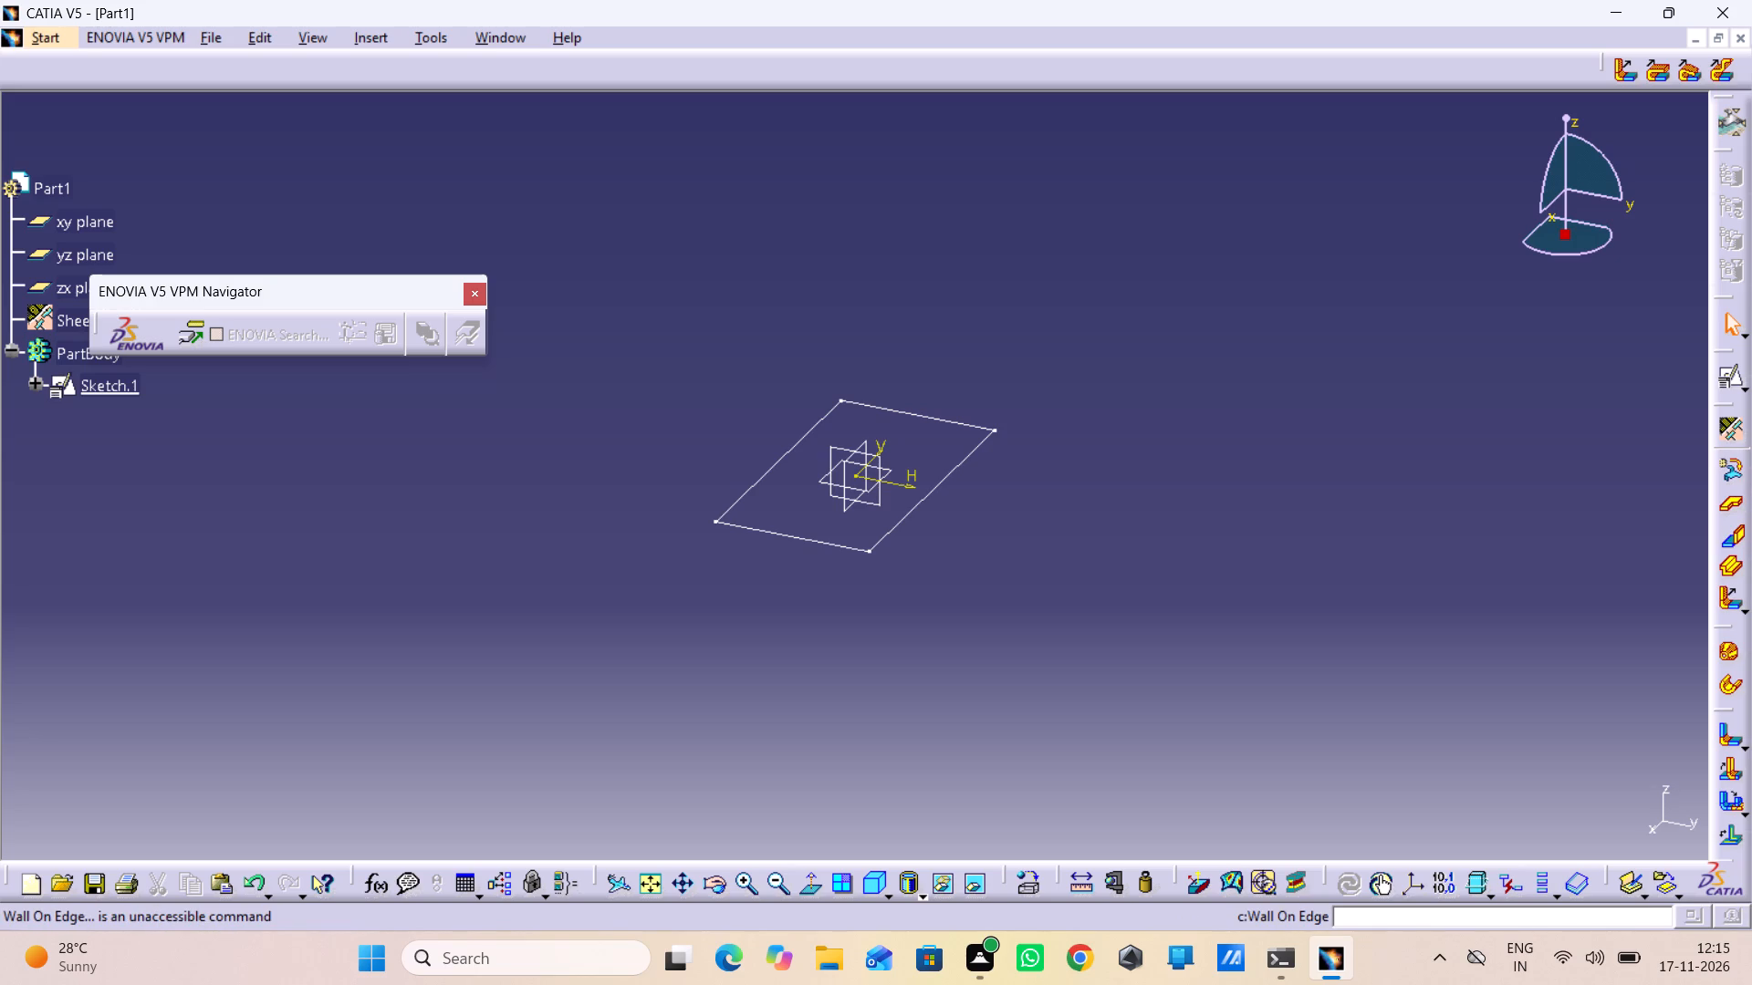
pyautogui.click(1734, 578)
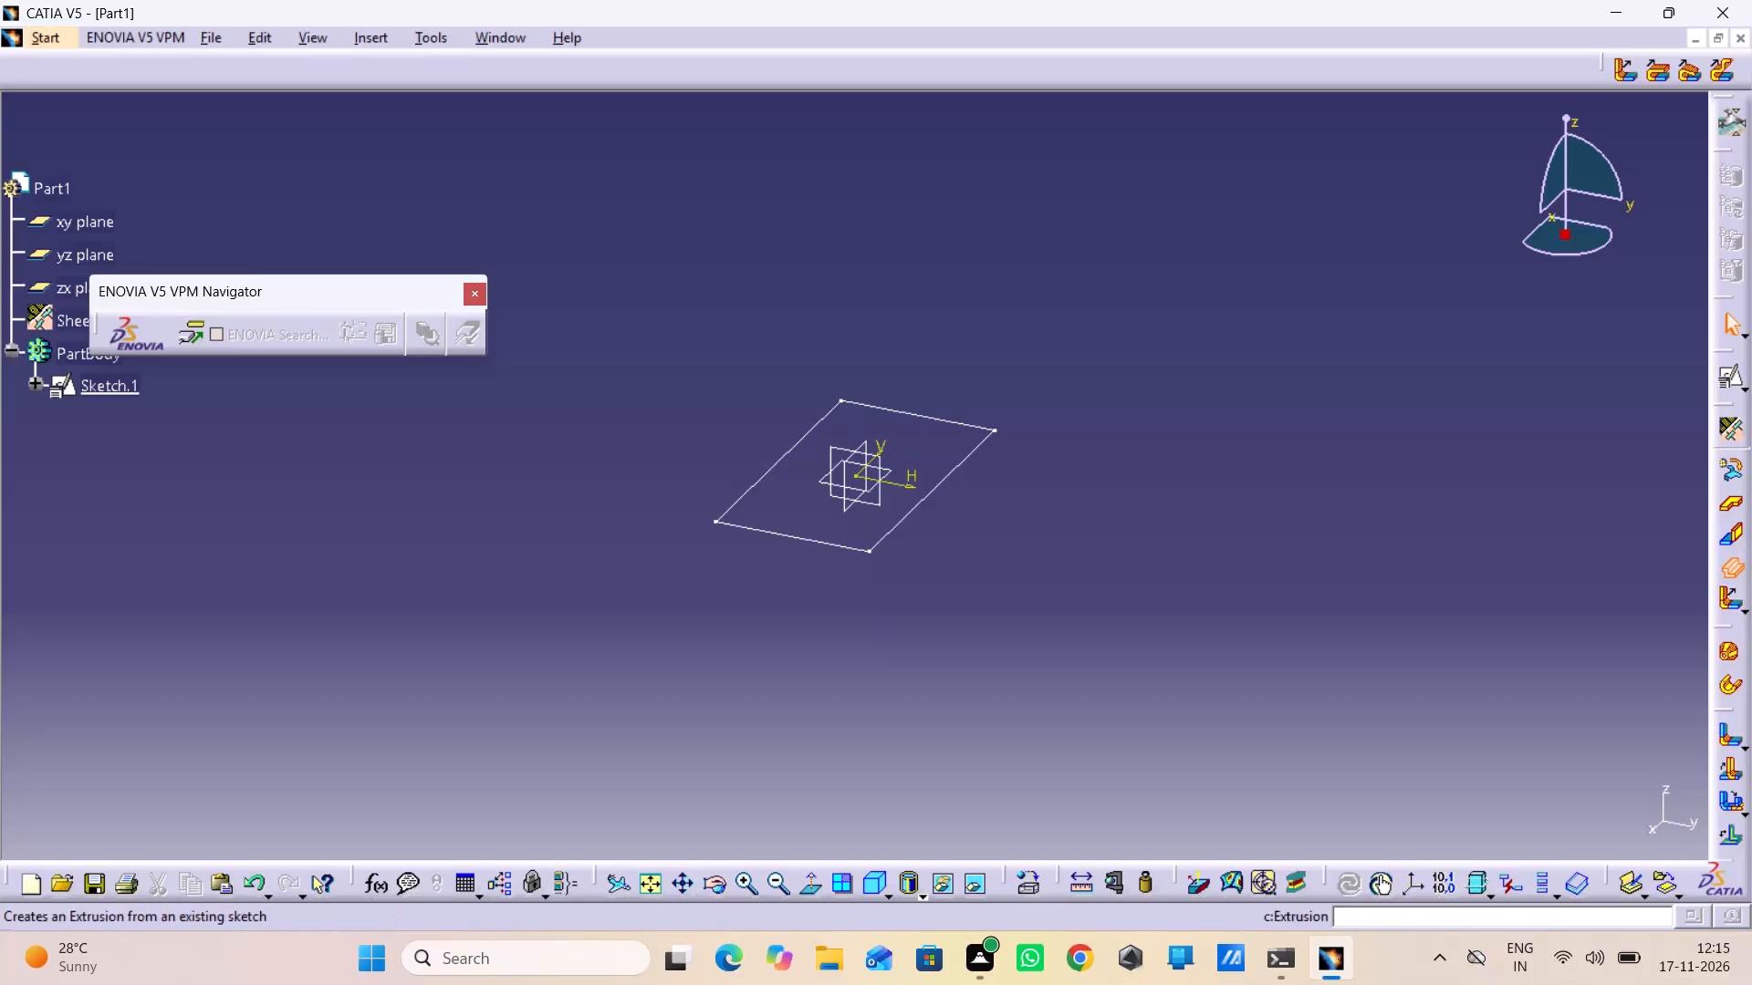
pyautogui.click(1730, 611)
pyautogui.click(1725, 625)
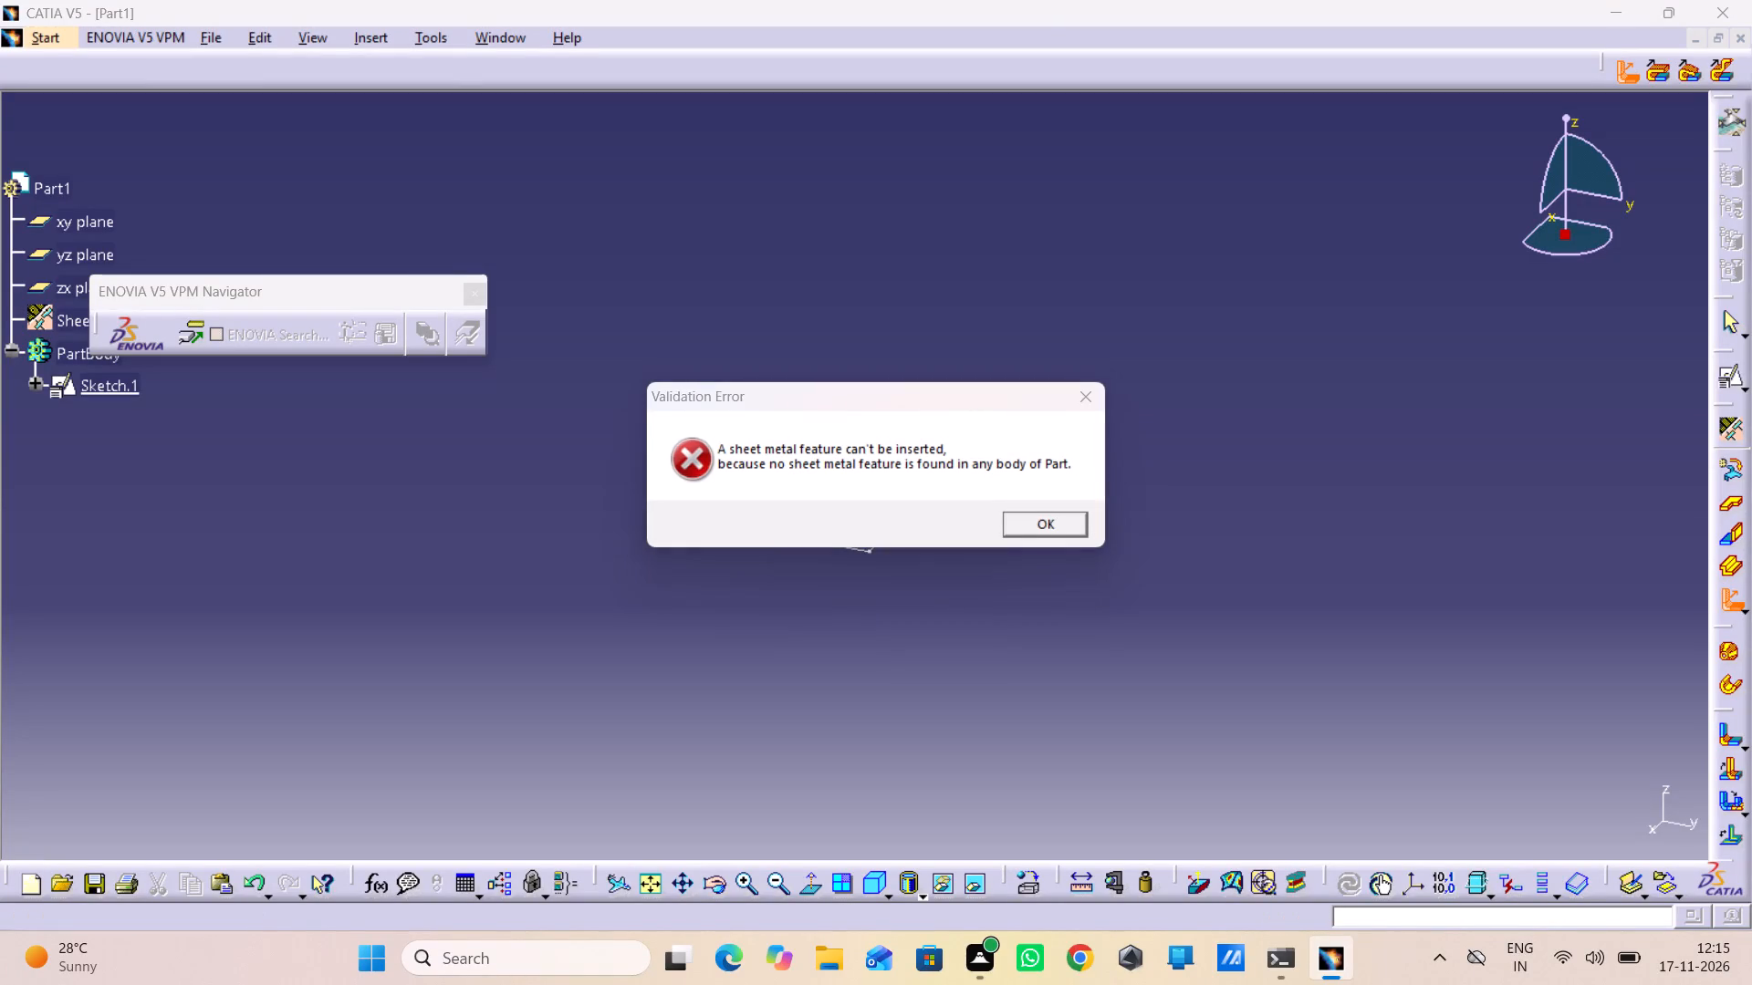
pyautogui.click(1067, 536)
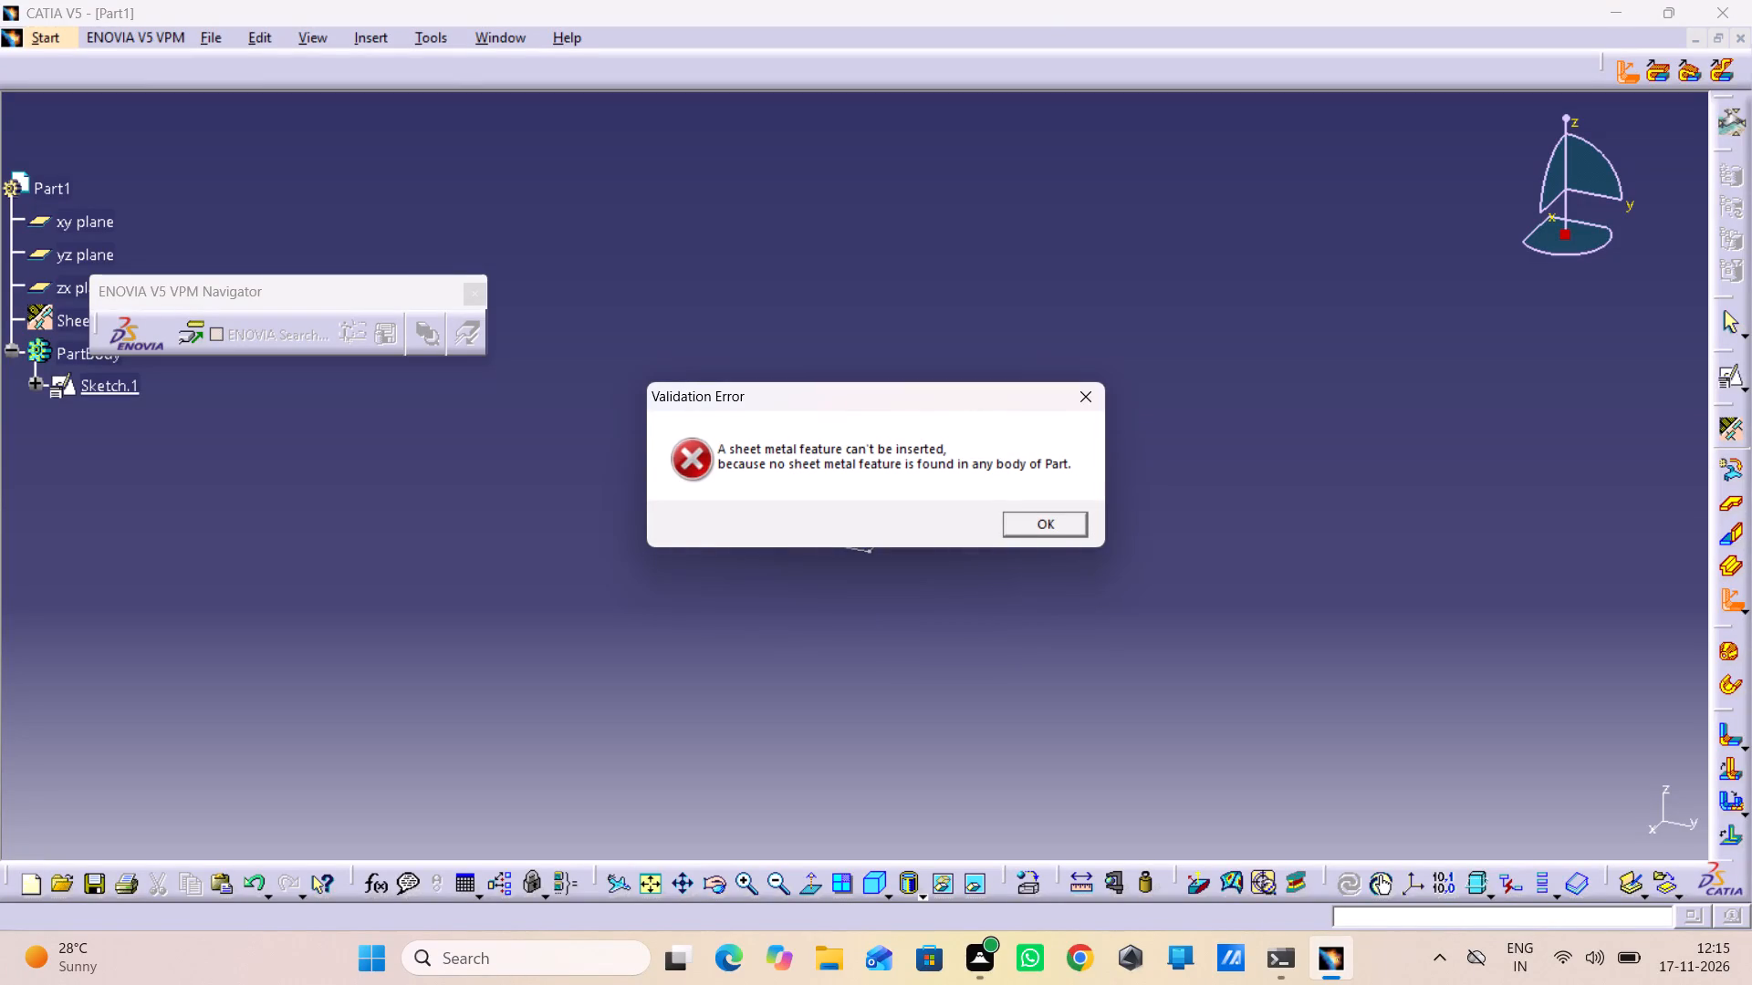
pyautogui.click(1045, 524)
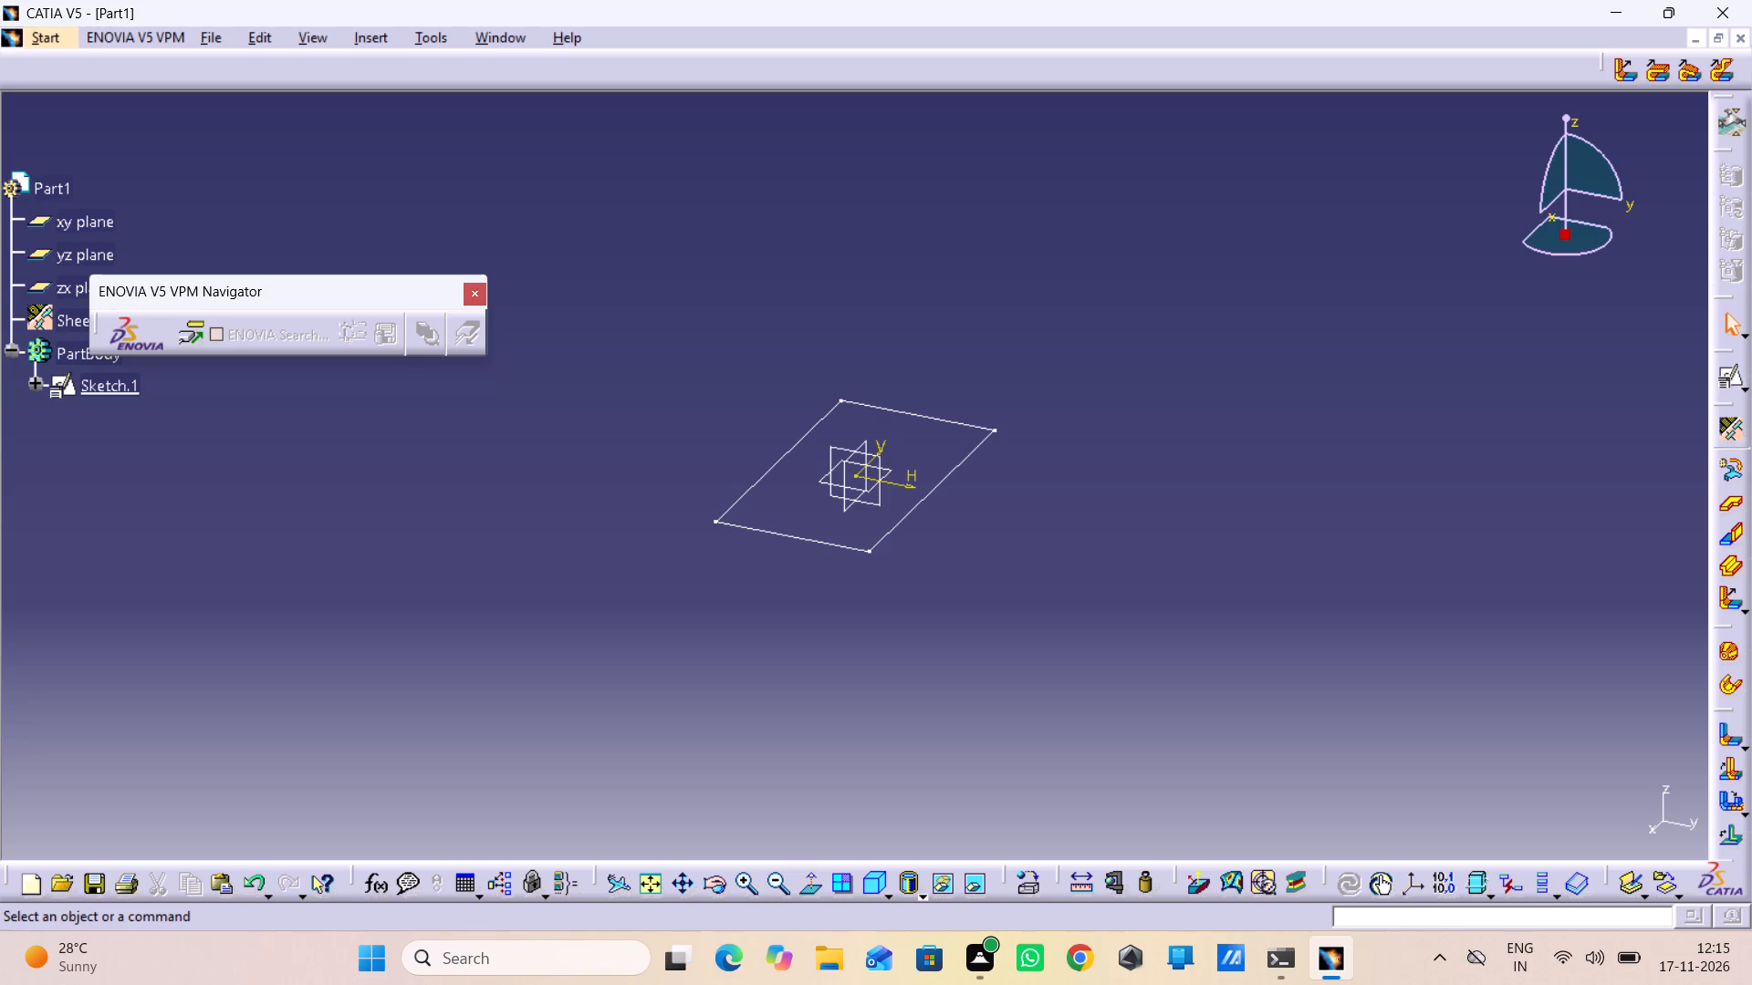
# Open the existing part exercise4.CATPart from the shhet module folder.
pyautogui.click(46, 886)
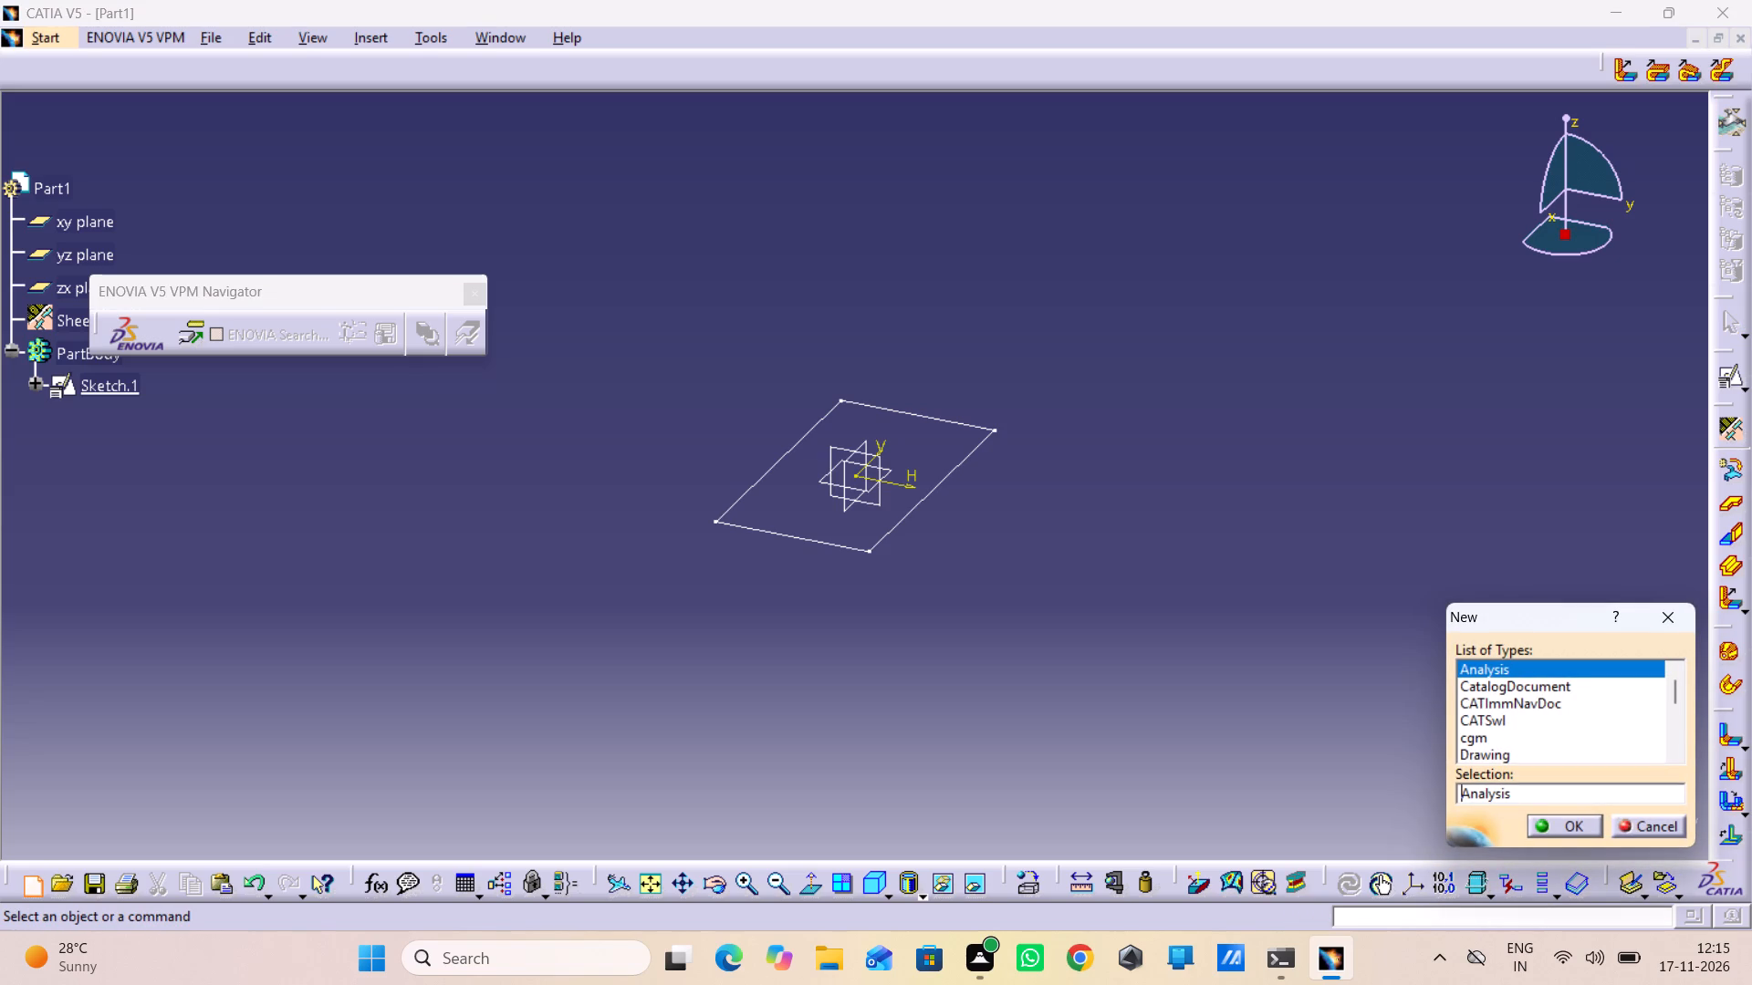
pyautogui.click(1674, 612)
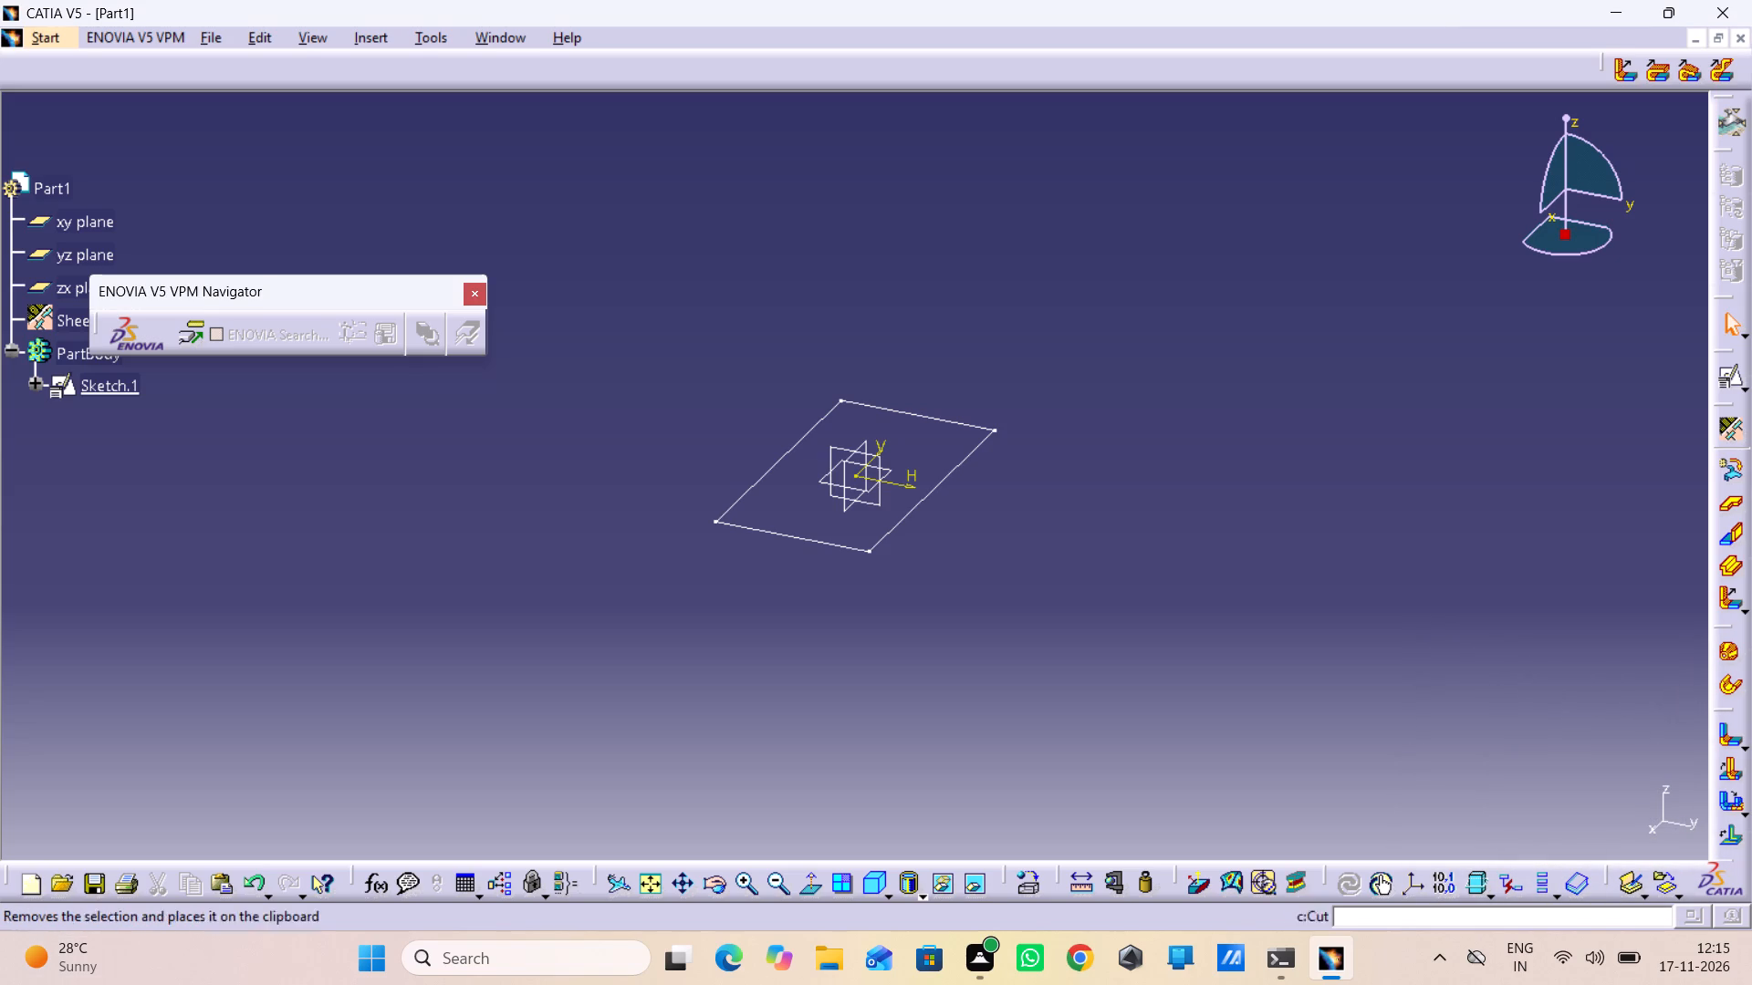
pyautogui.click(57, 896)
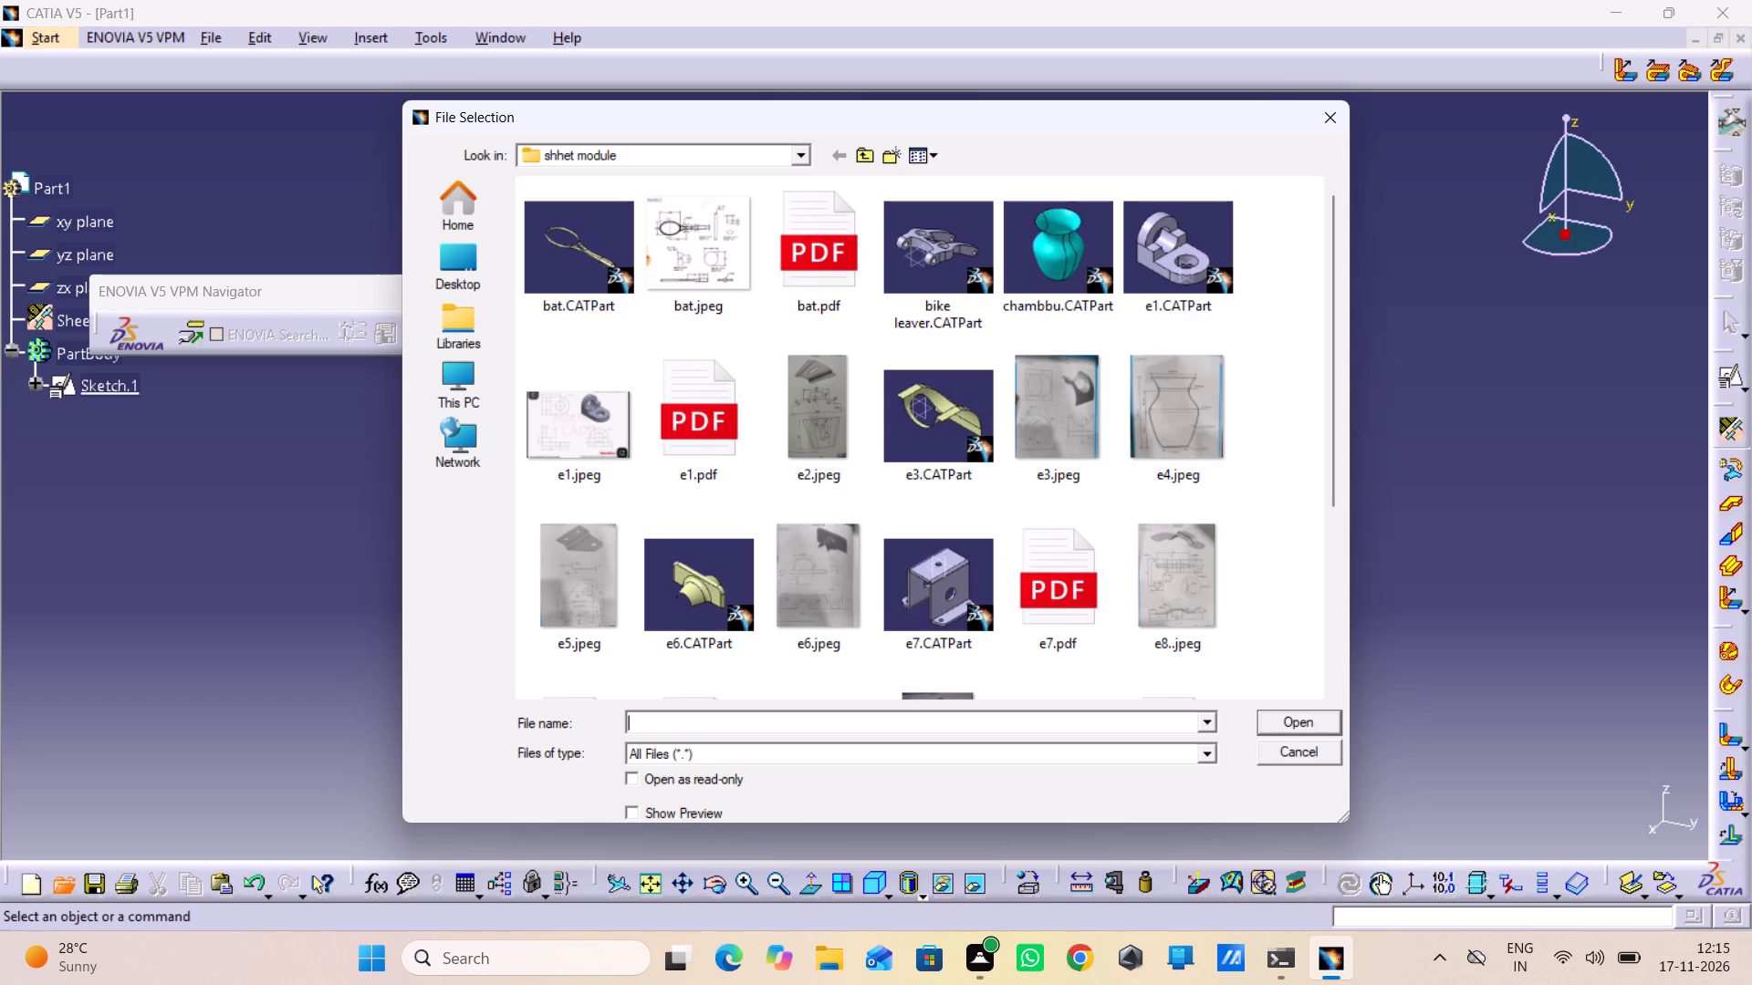
pyautogui.scroll(-2, 704, 640)
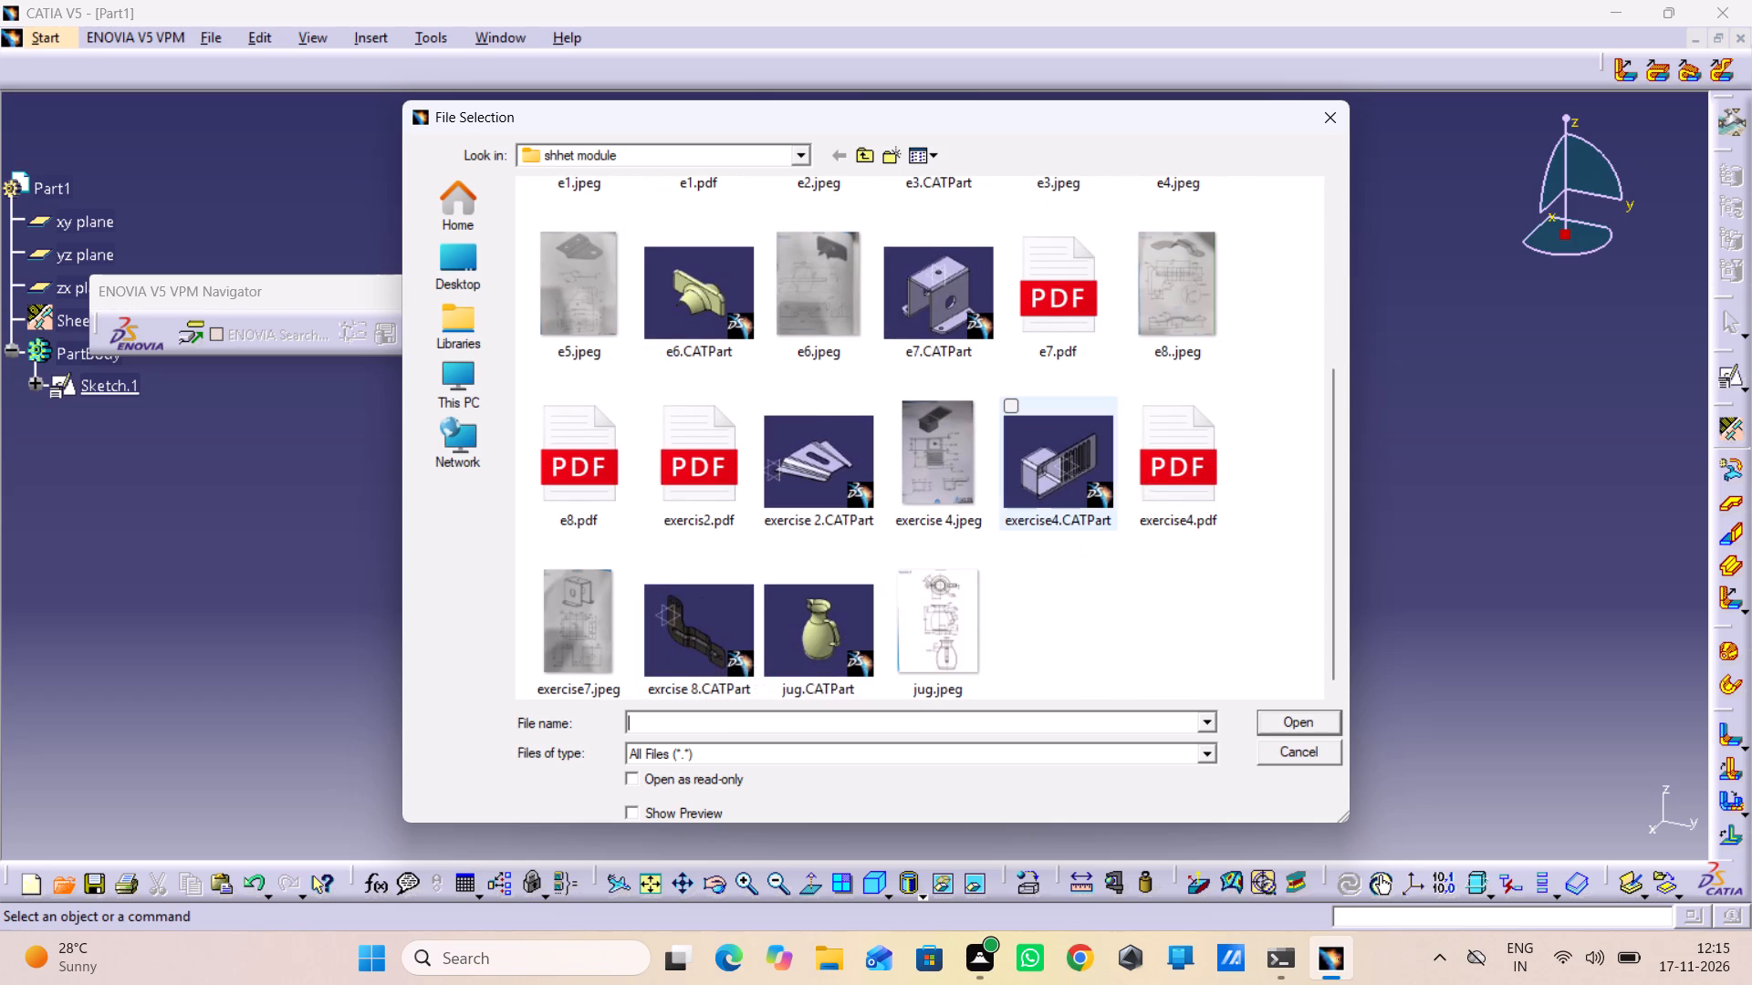
pyautogui.doubleClick(1063, 445)
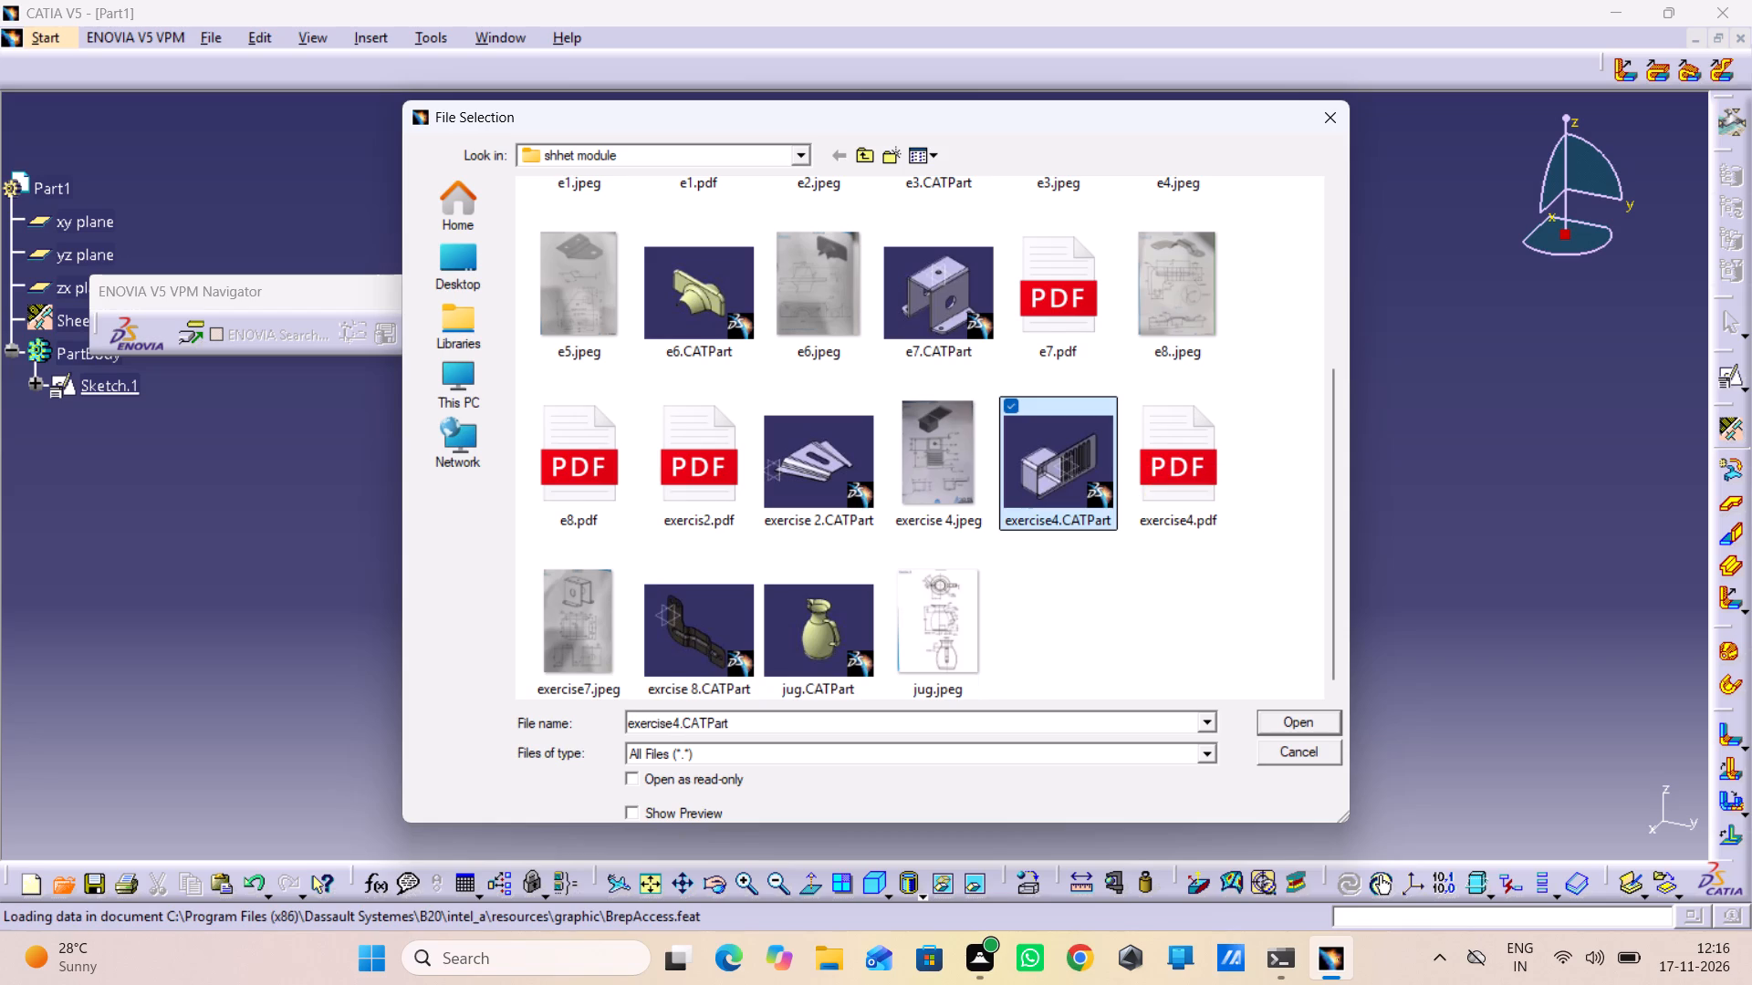
pyautogui.doubleClick(1063, 445)
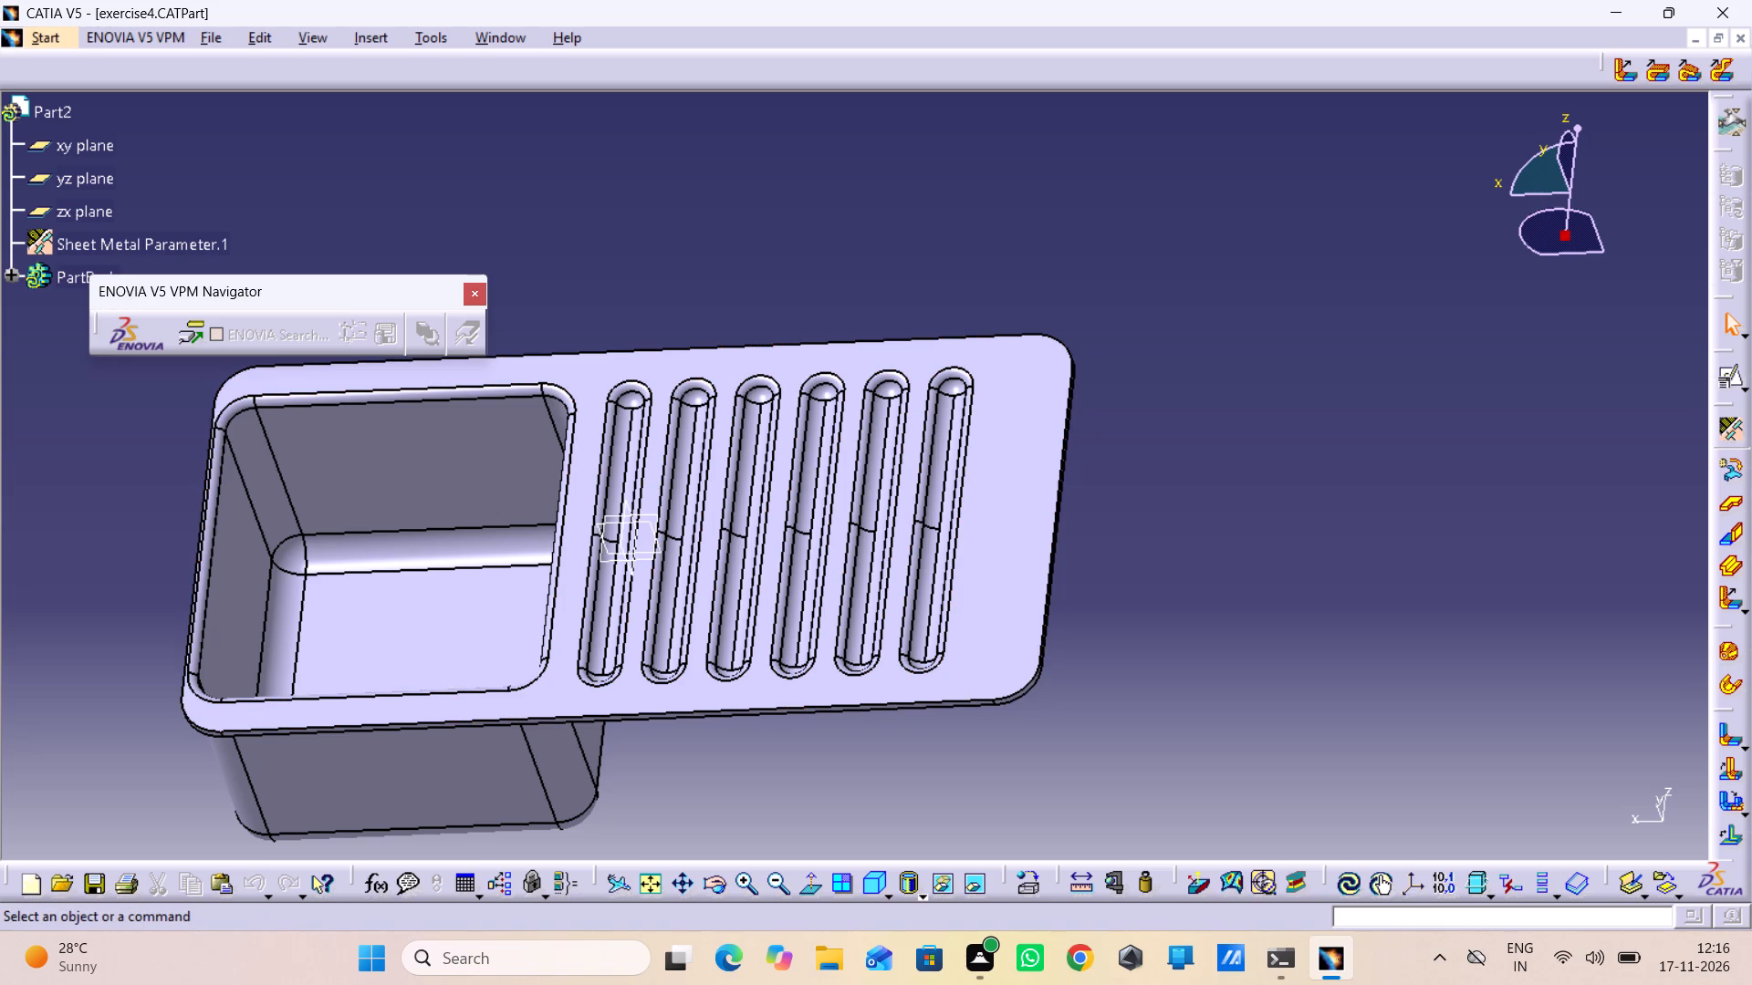
# Expand the PartBody in the specification tree, try to open Wall.1's definition, and try the Wall command.
pyautogui.click(7, 275)
pyautogui.scroll(1, 88, 390)
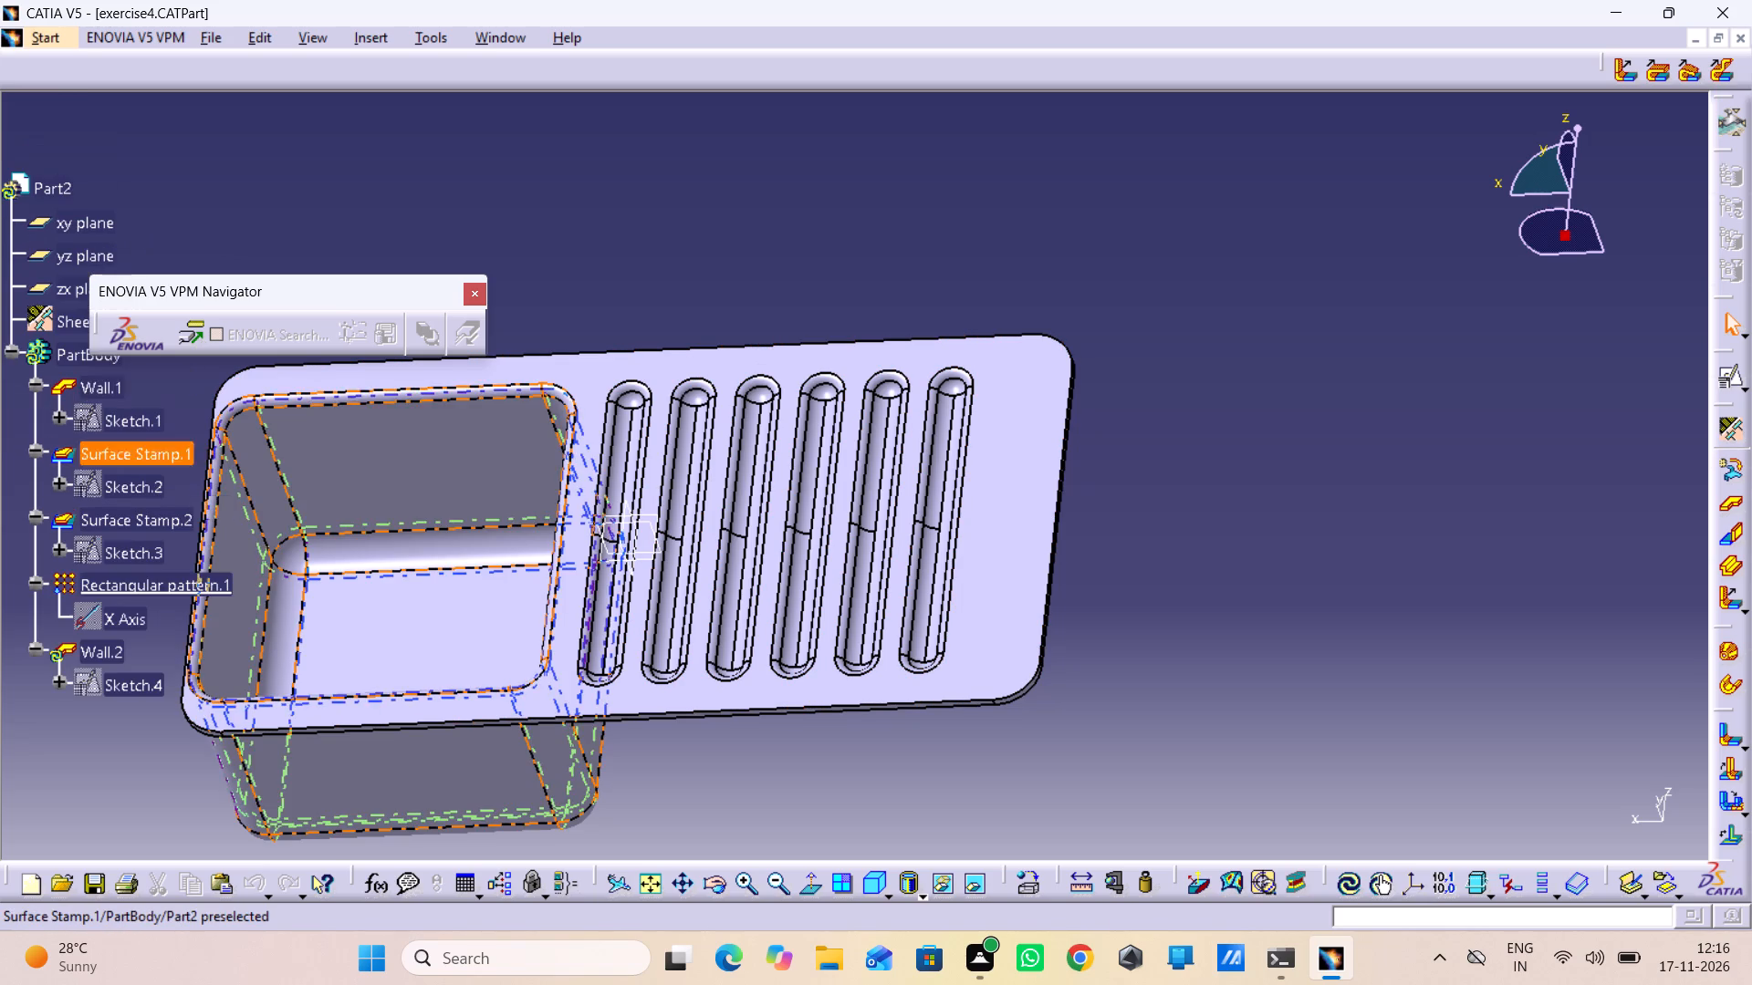
pyautogui.doubleClick(87, 383)
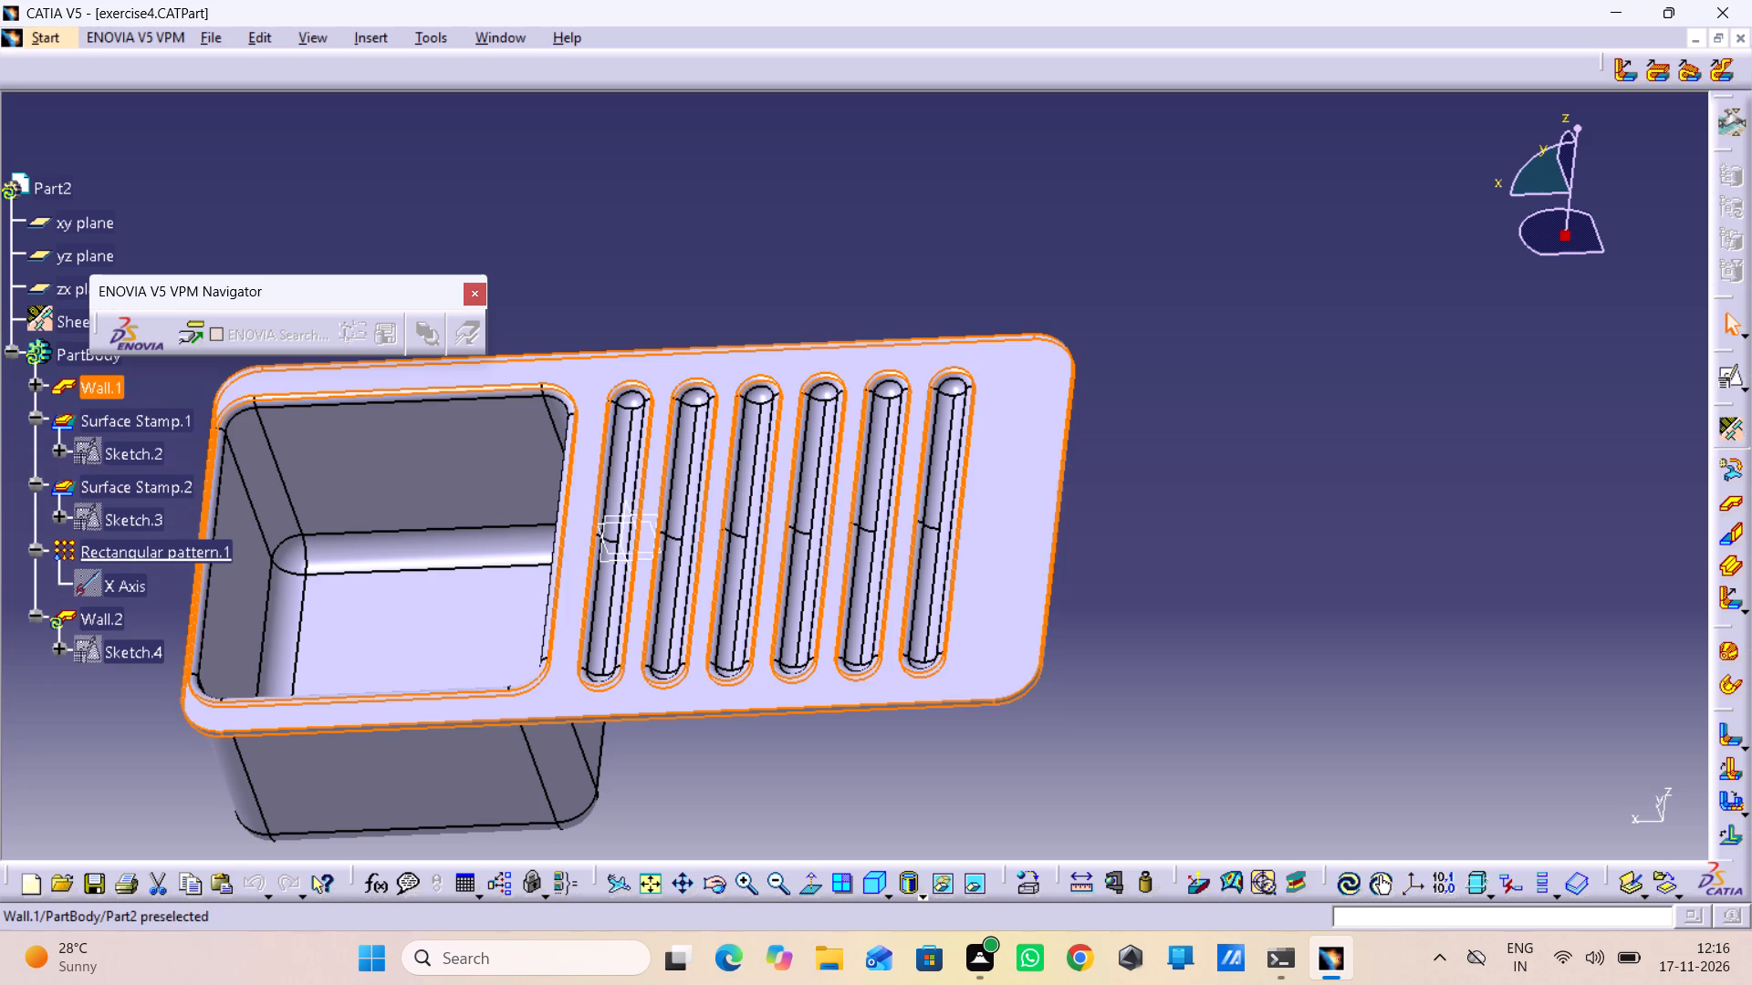
pyautogui.doubleClick(94, 382)
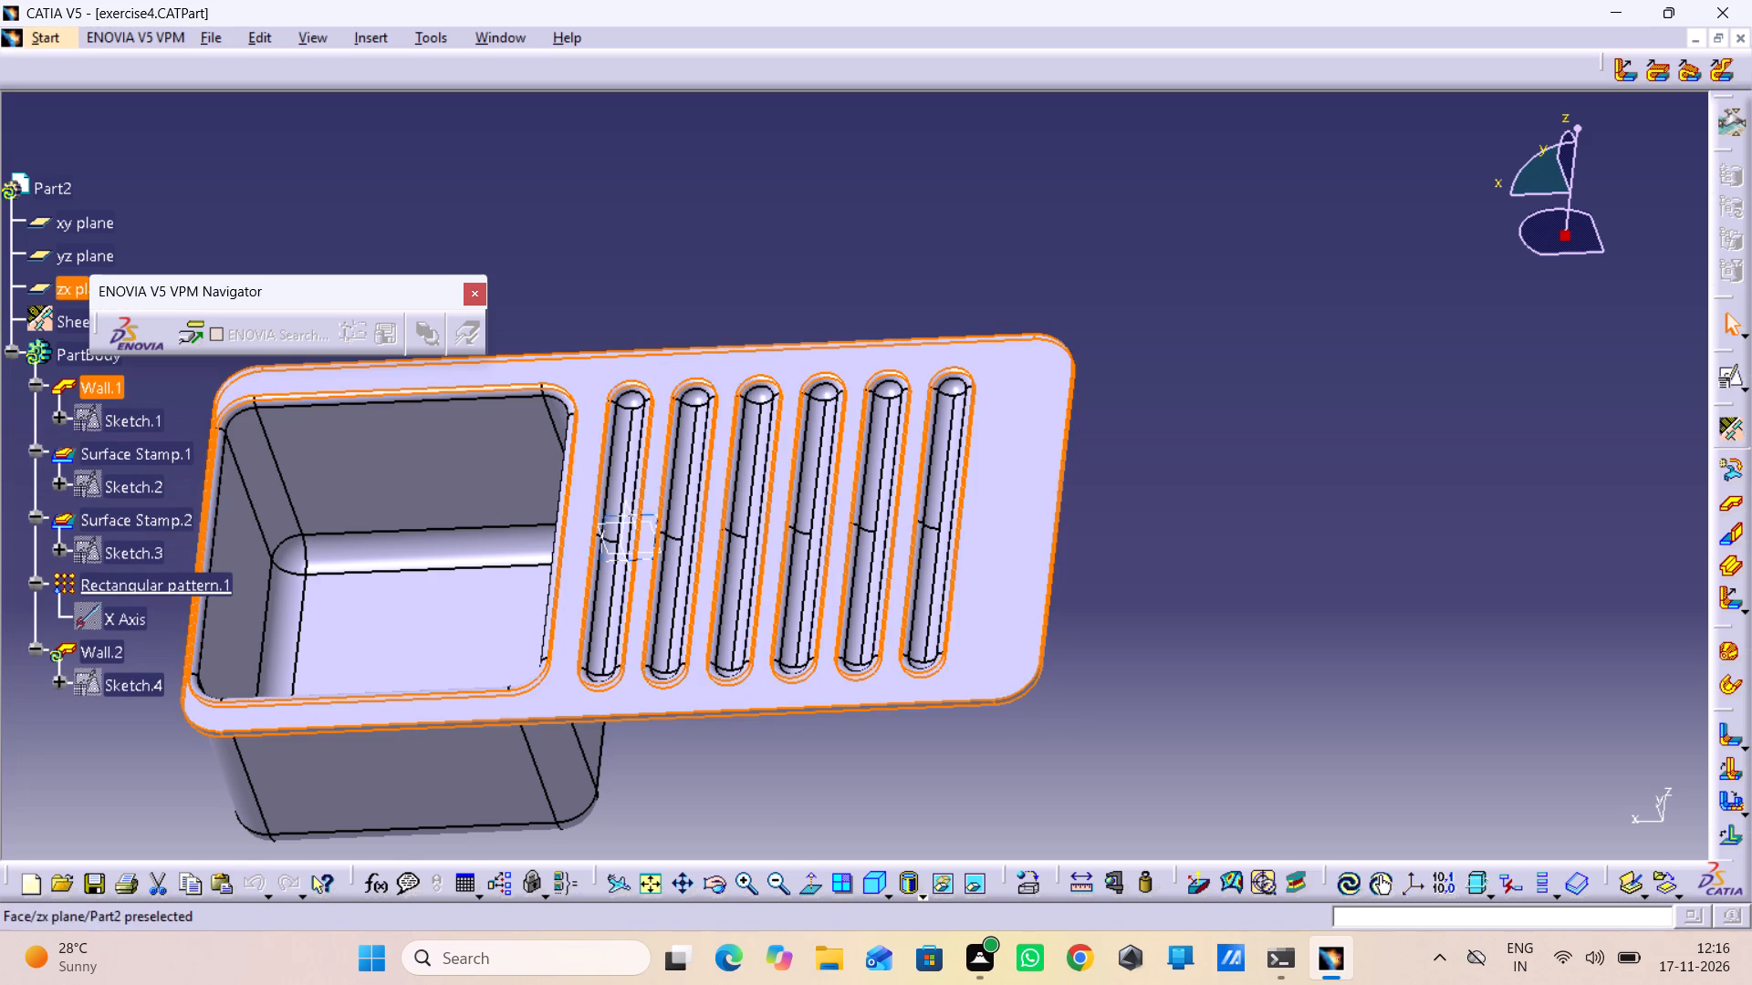
pyautogui.click(1004, 636)
pyautogui.doubleClick(1004, 636)
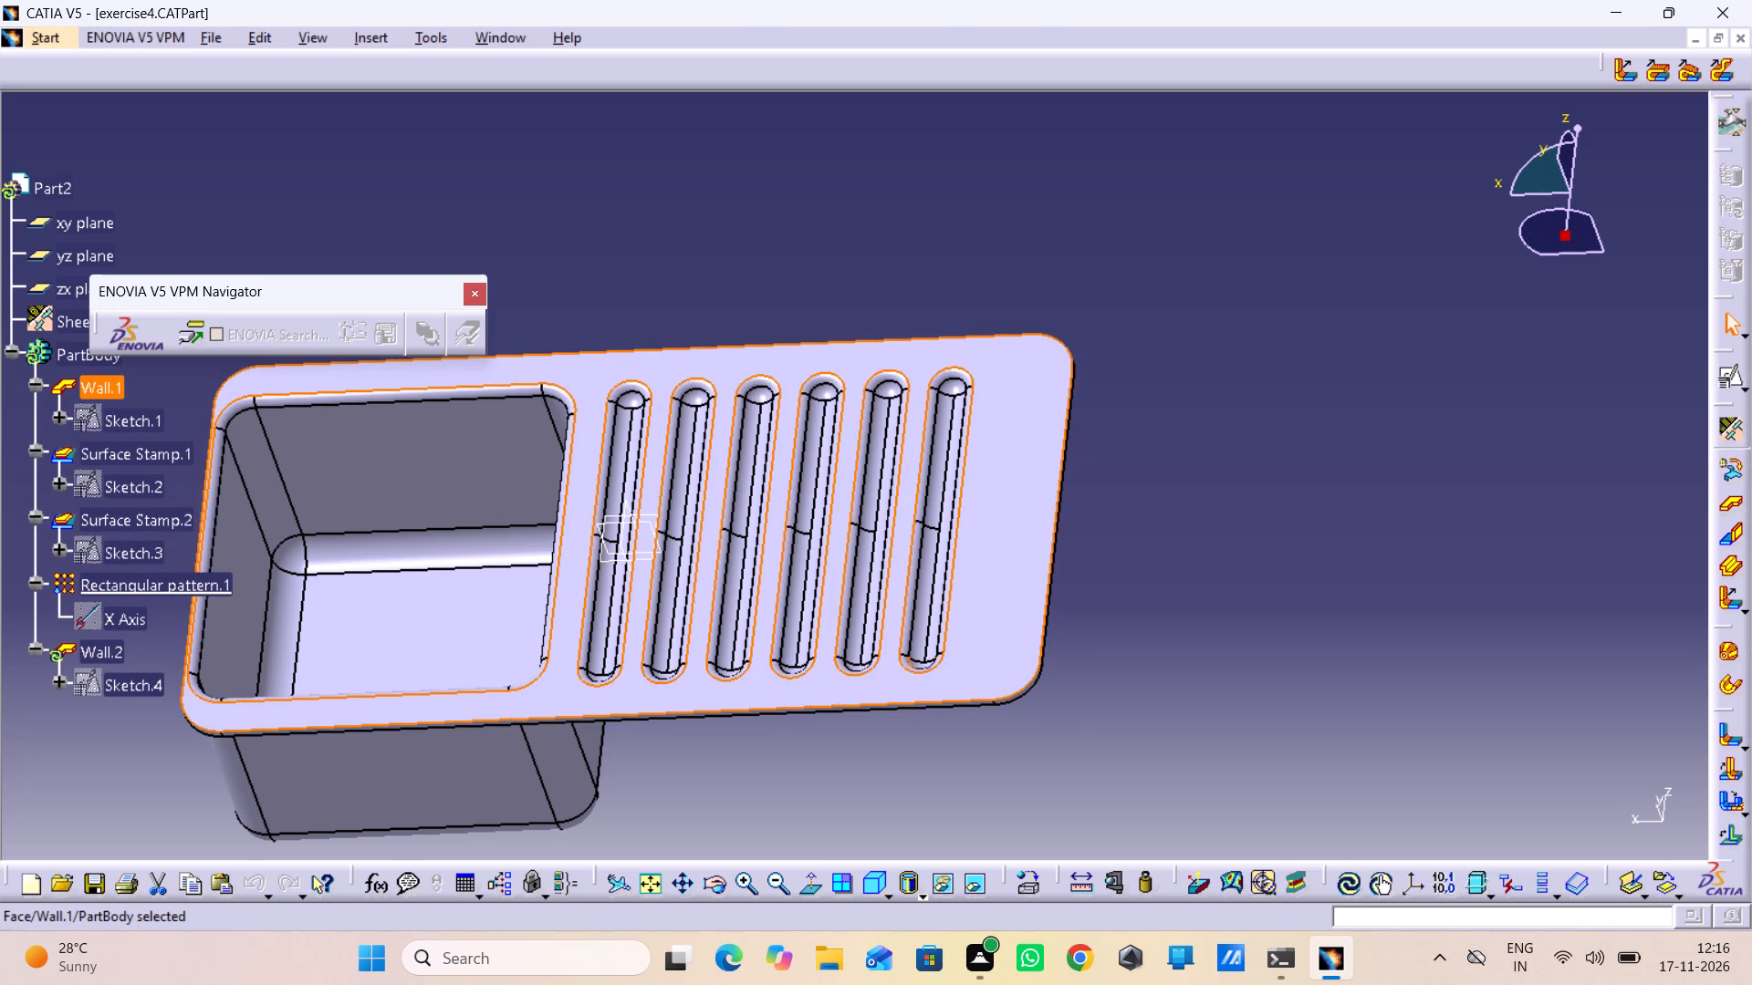
pyautogui.doubleClick(88, 391)
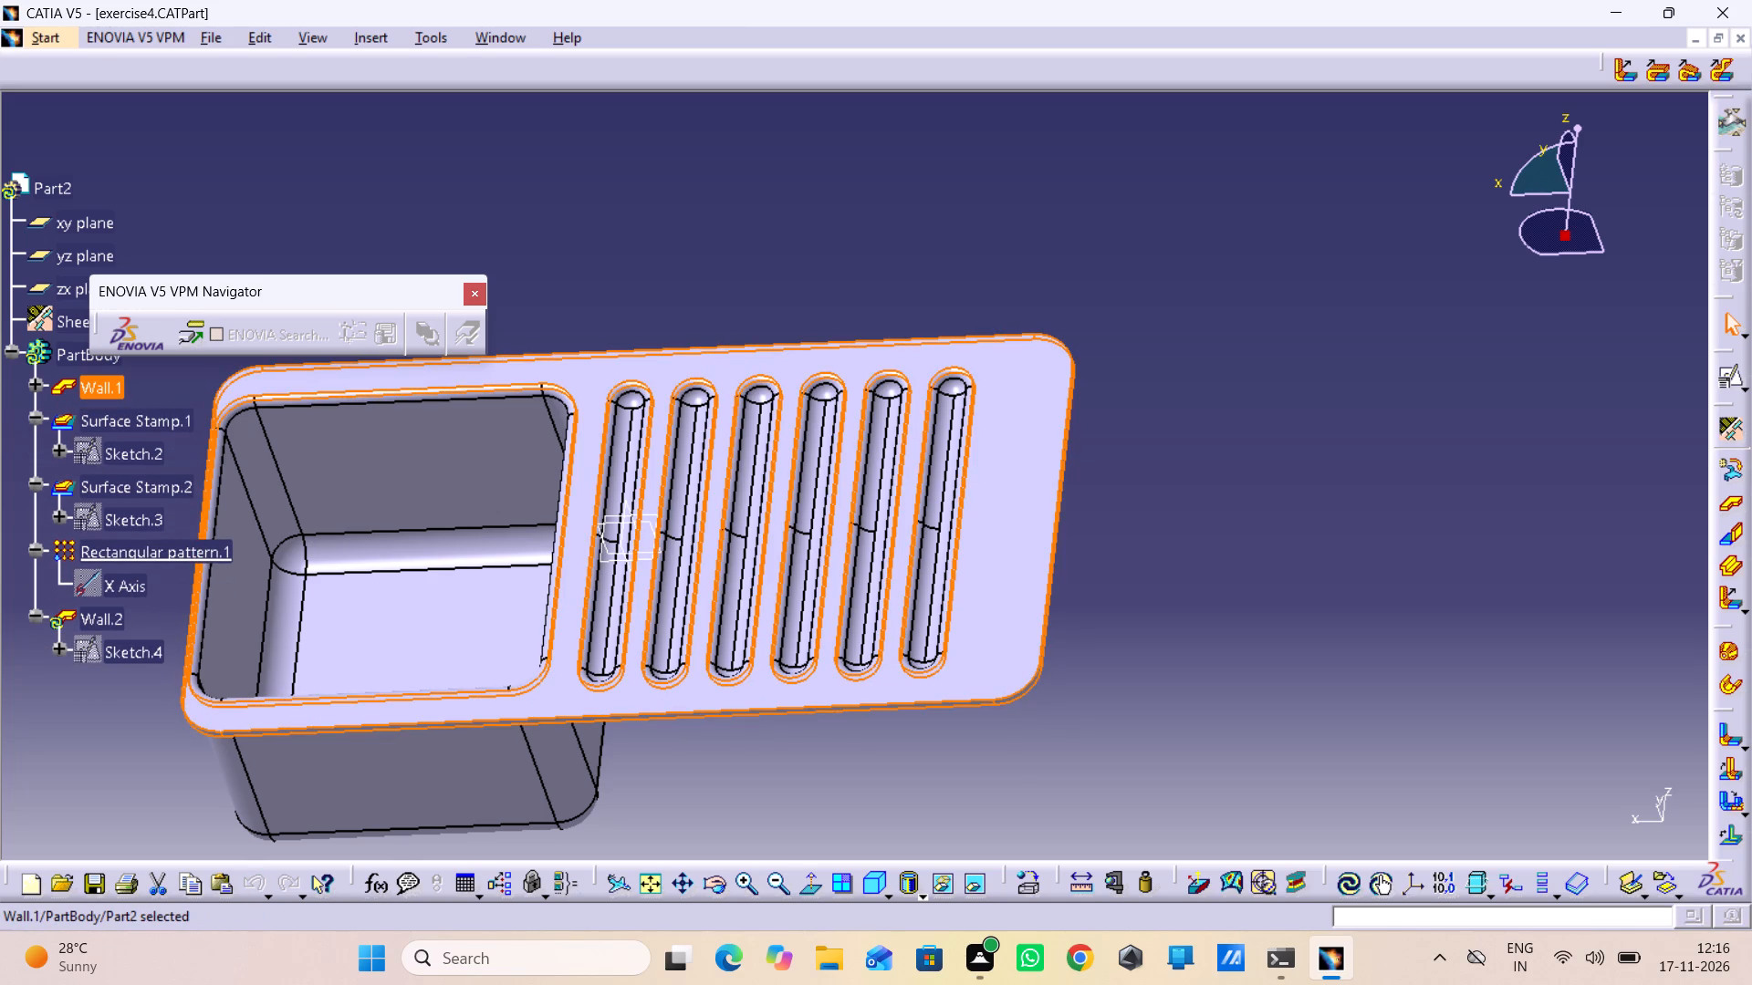
pyautogui.click(1722, 514)
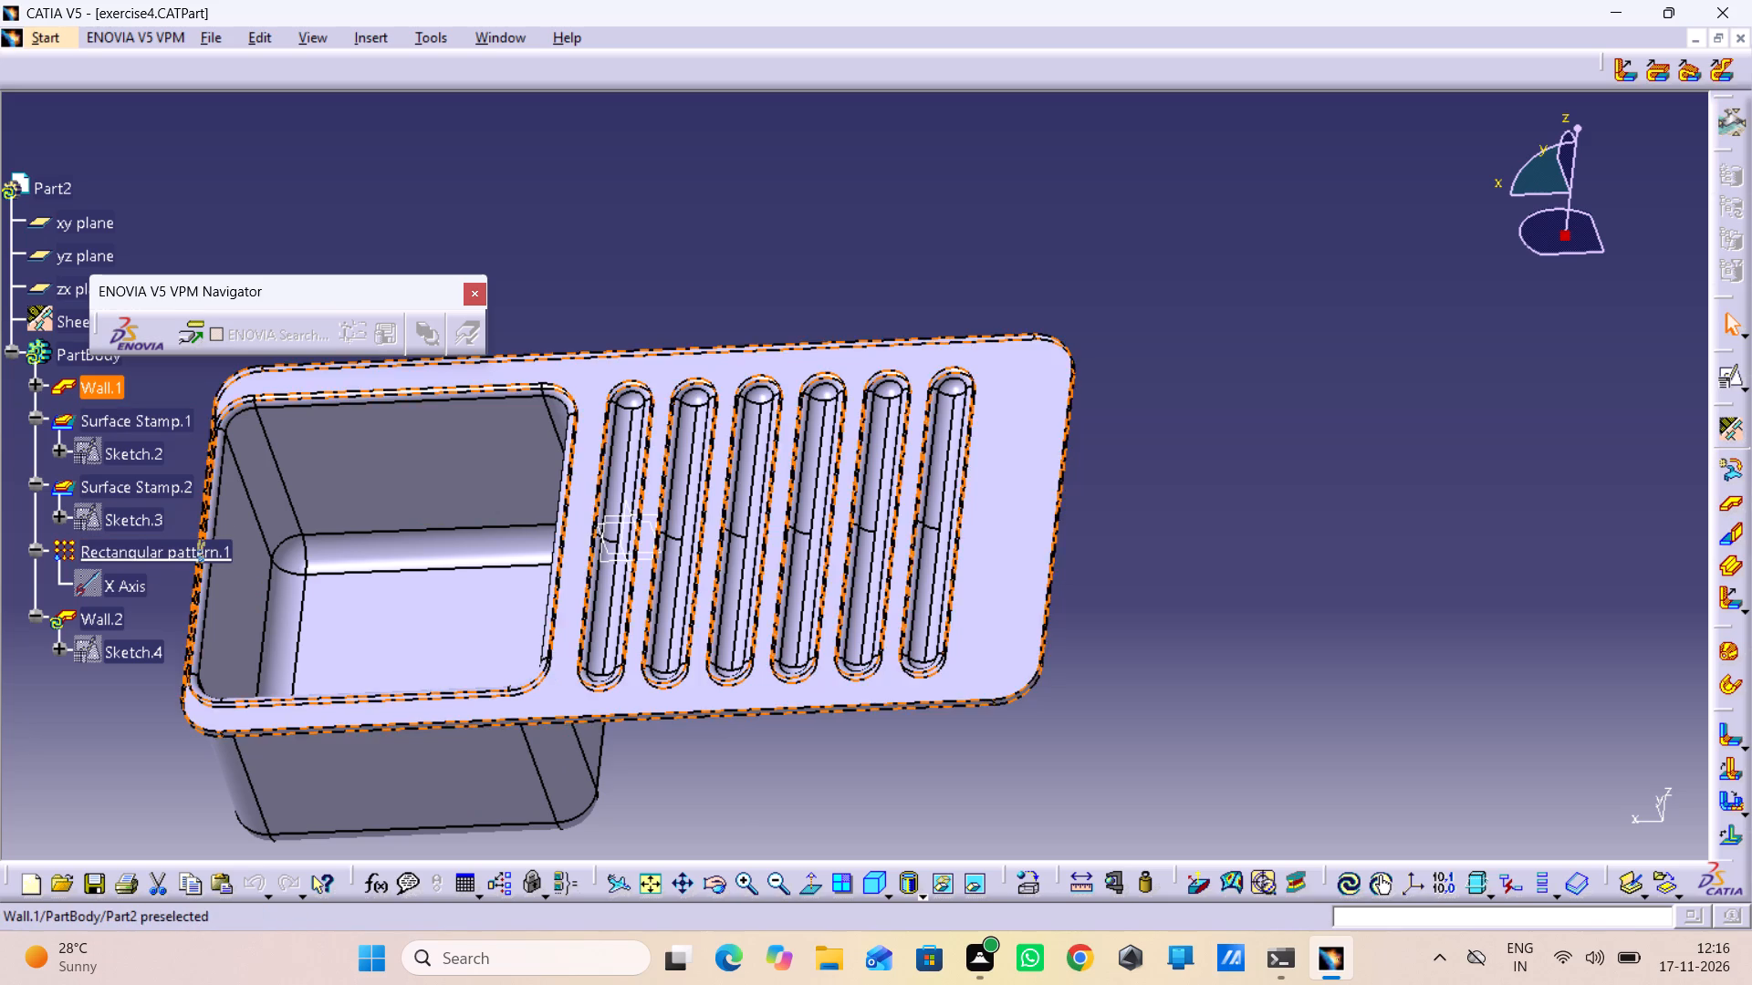
# Dock the floating ENOVIA V5 VPM Navigator toolbar in the Swept Walls toolbar row, clear of the specification tree.
pyautogui.moveTo(378, 287); pyautogui.dragTo(240, 63)
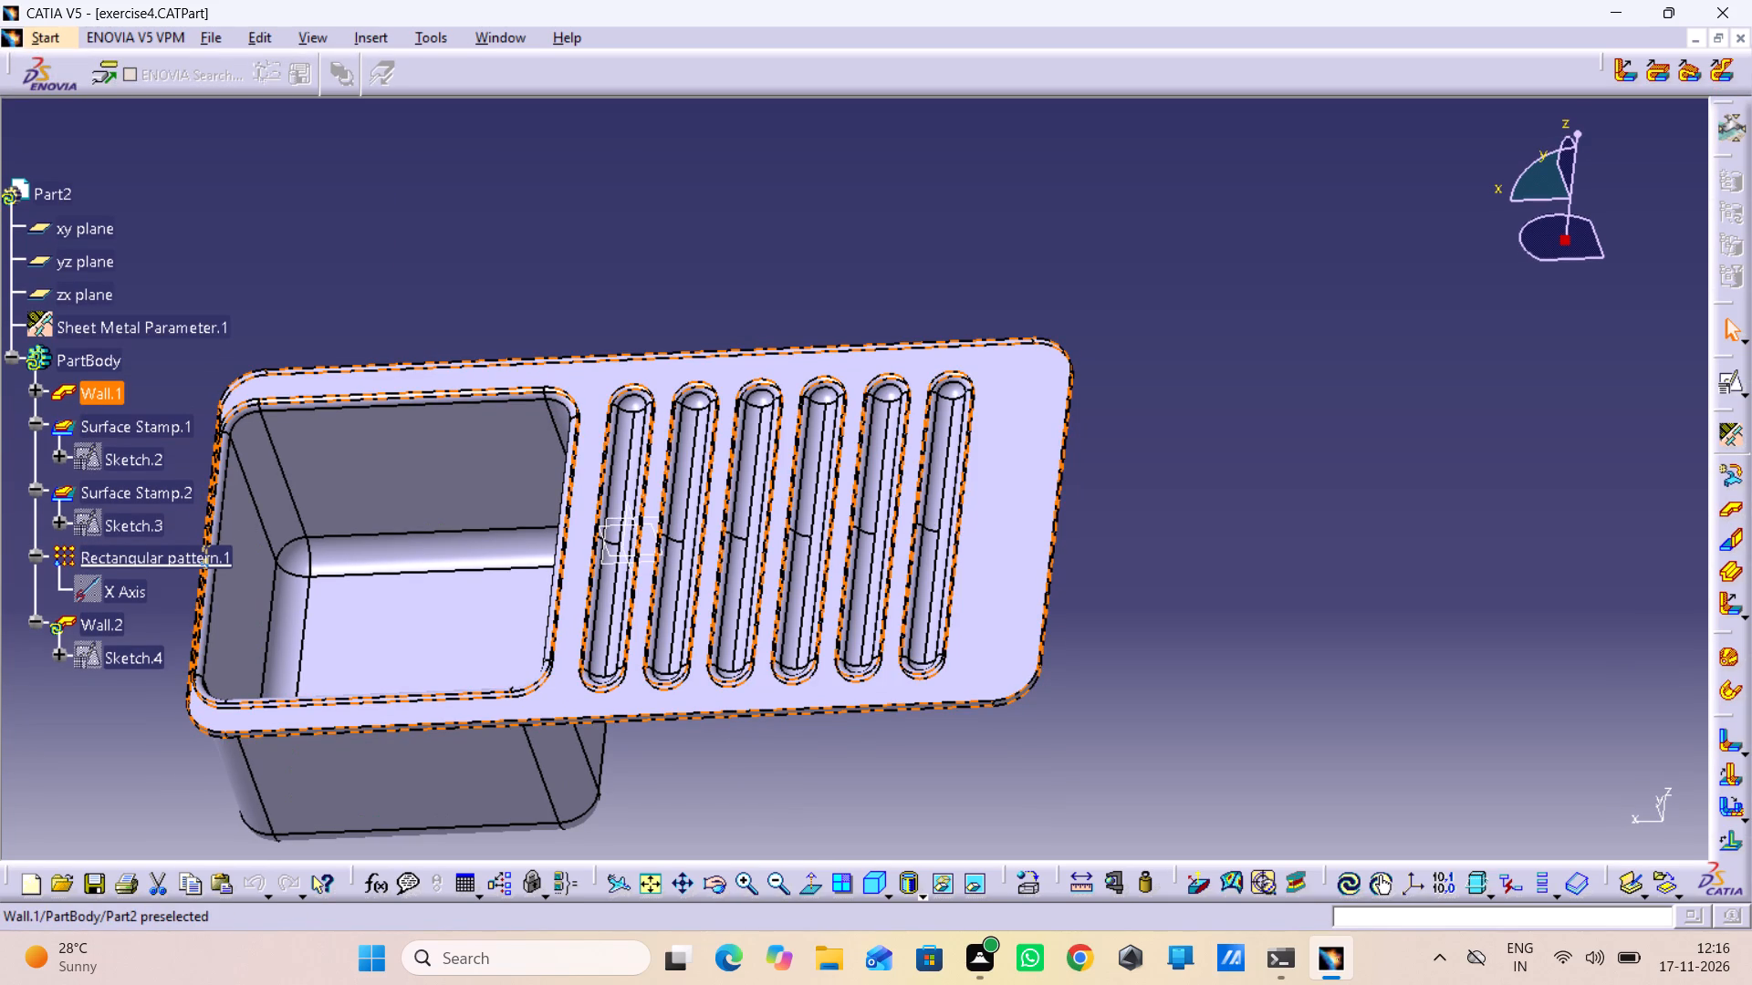
# Open Sketch.1 of Wall.1 to examine its dimensioned profile, return to the part, and clear the selection.
pyautogui.doubleClick(57, 388)
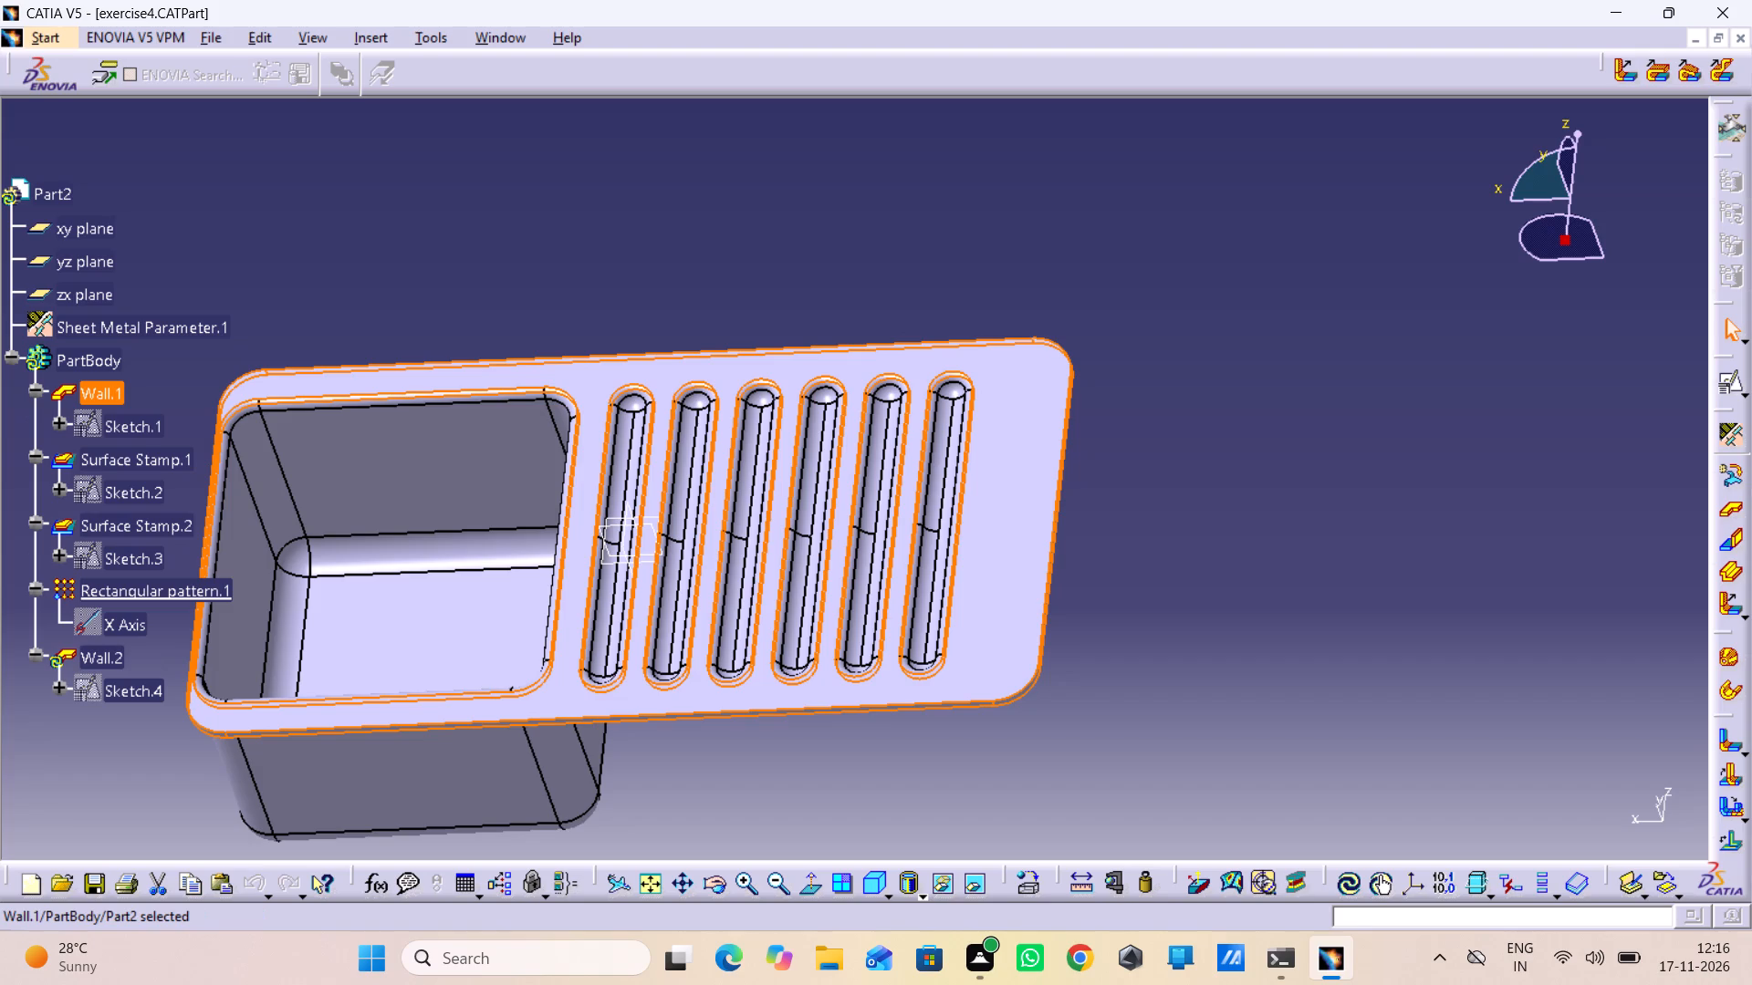
pyautogui.moveTo(717, 790); pyautogui.dragTo(641, 624, button='middle')
pyautogui.moveTo(717, 790); pyautogui.dragTo(641, 624, button='right')
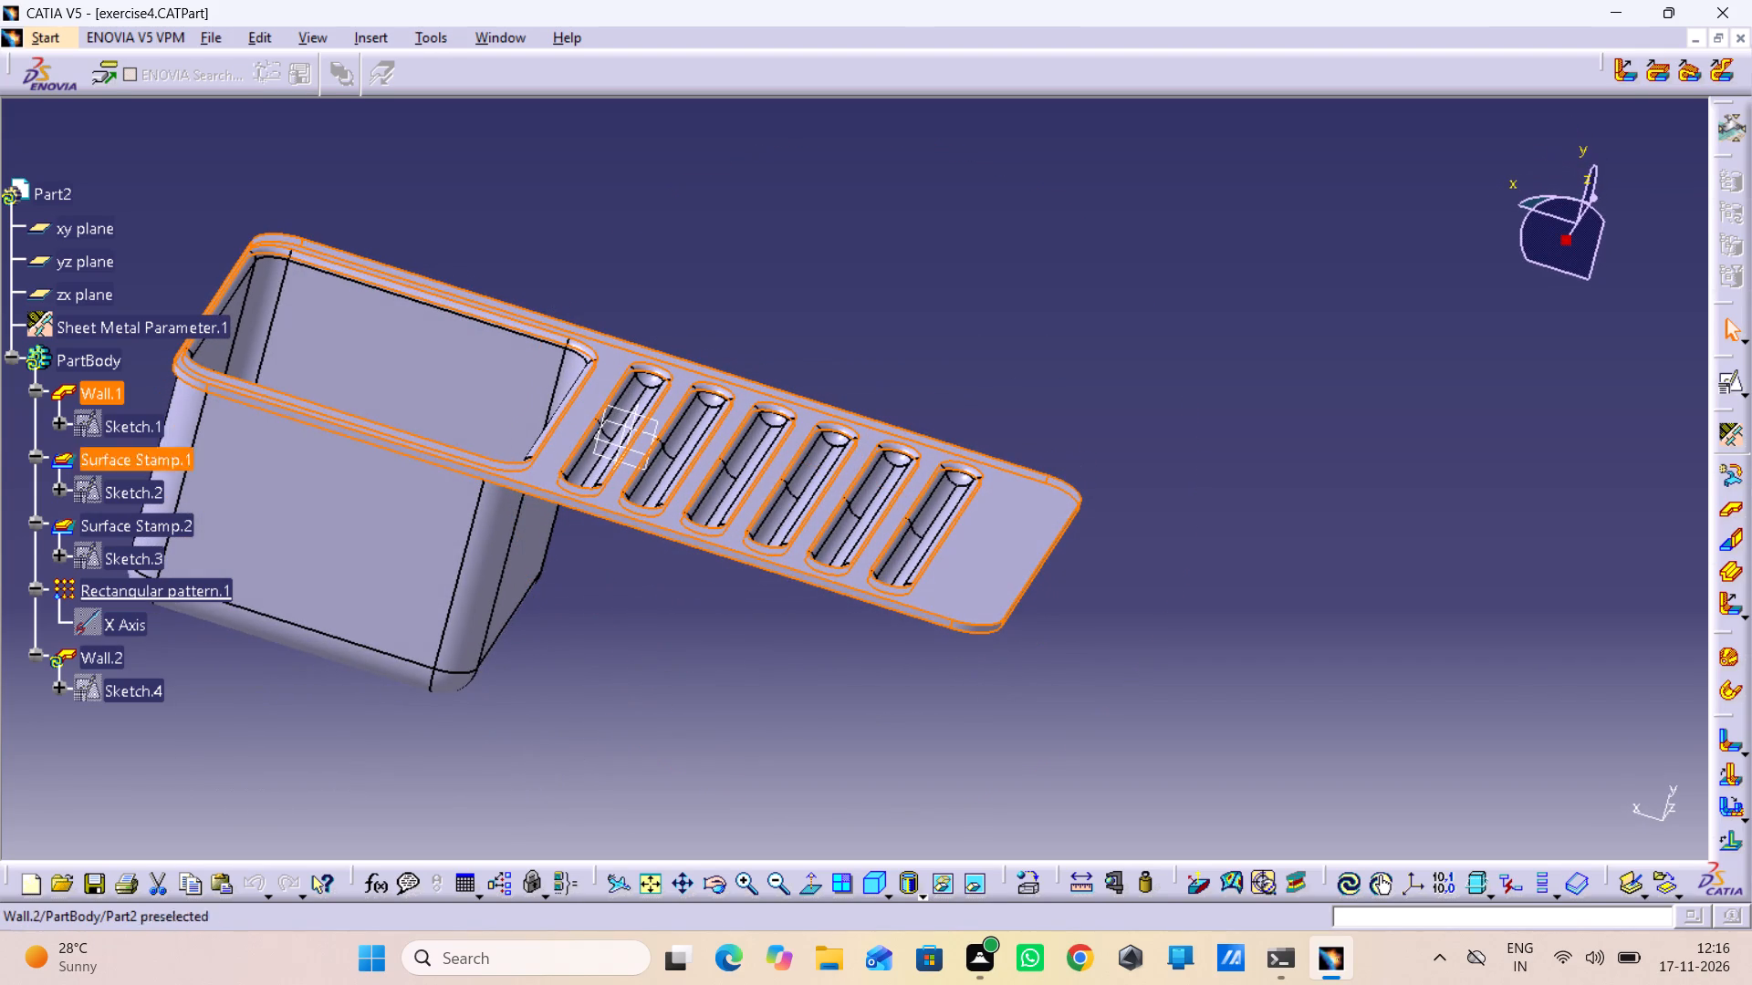
pyautogui.doubleClick(114, 423)
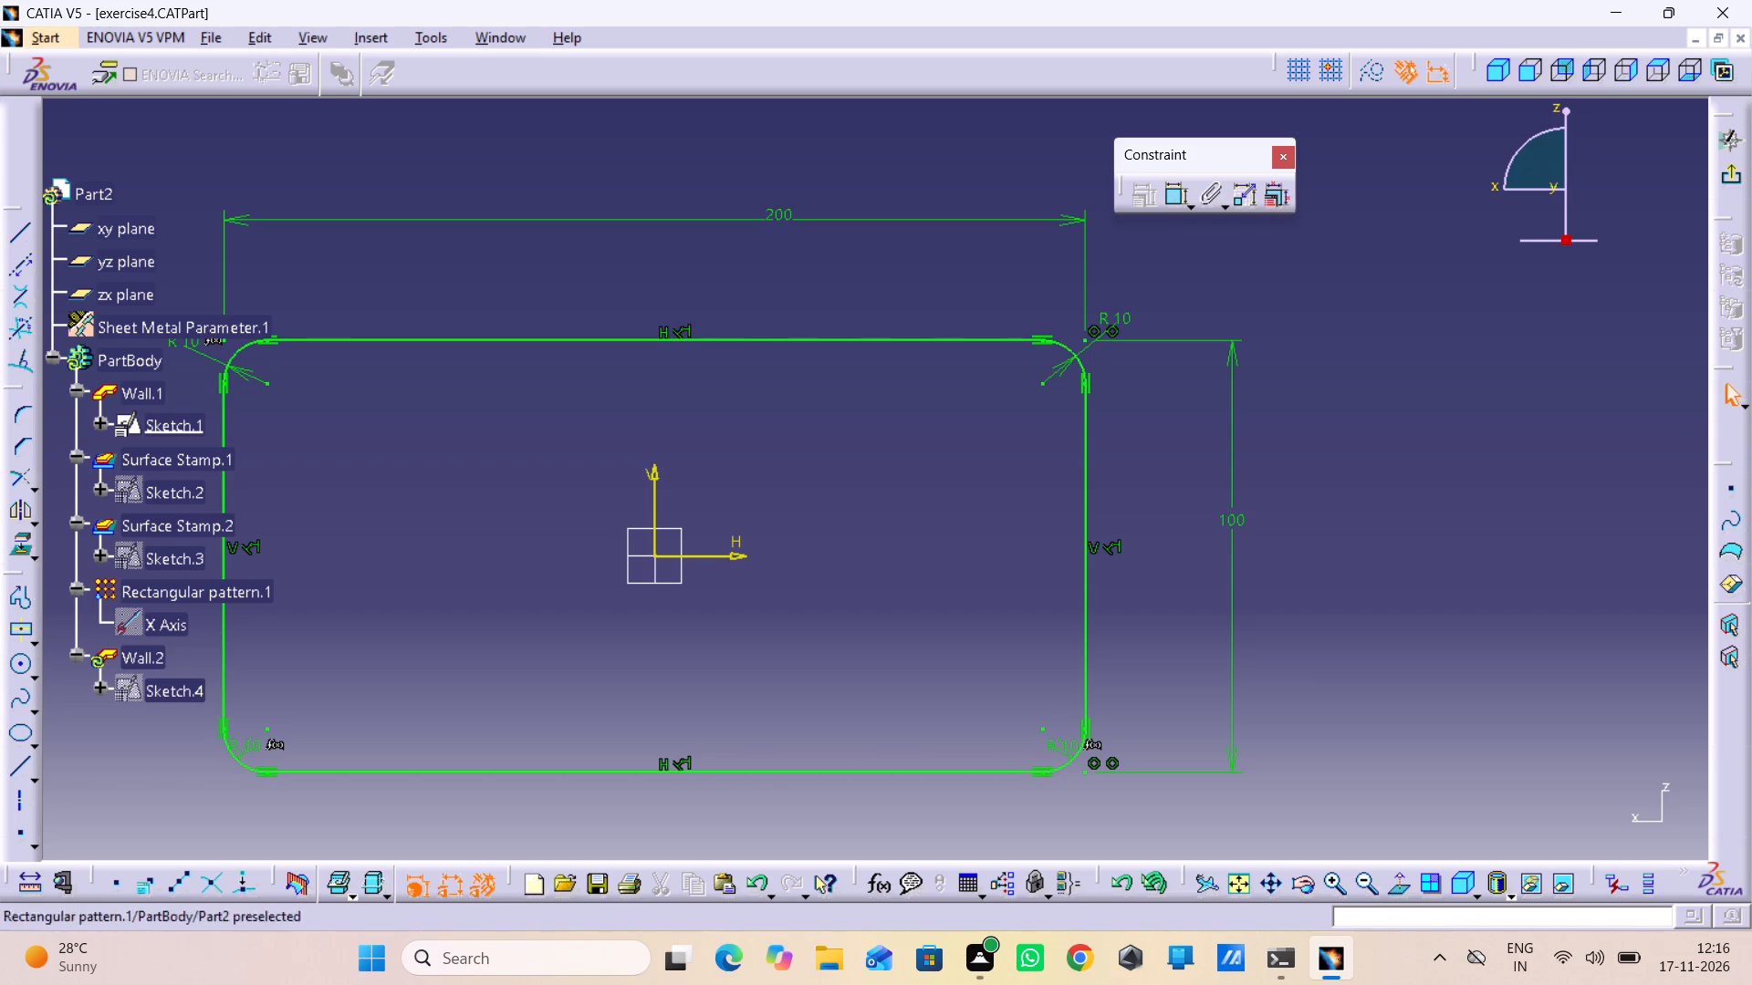
pyautogui.doubleClick(147, 395)
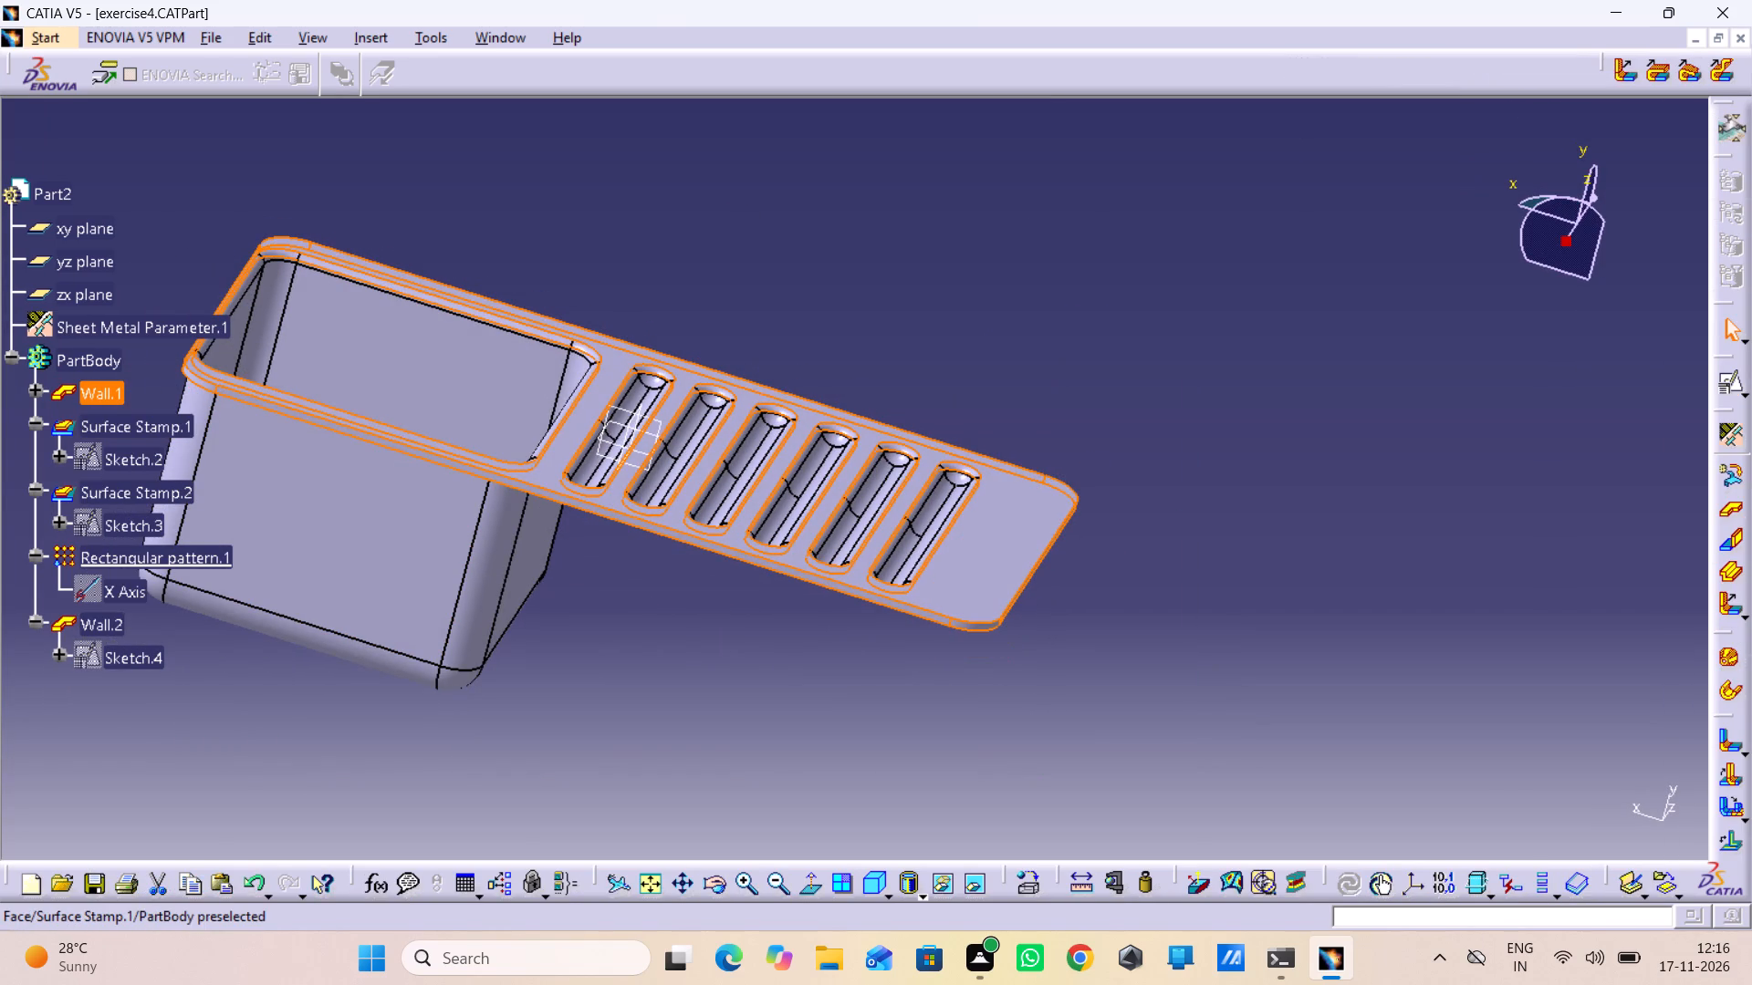
pyautogui.click(685, 682)
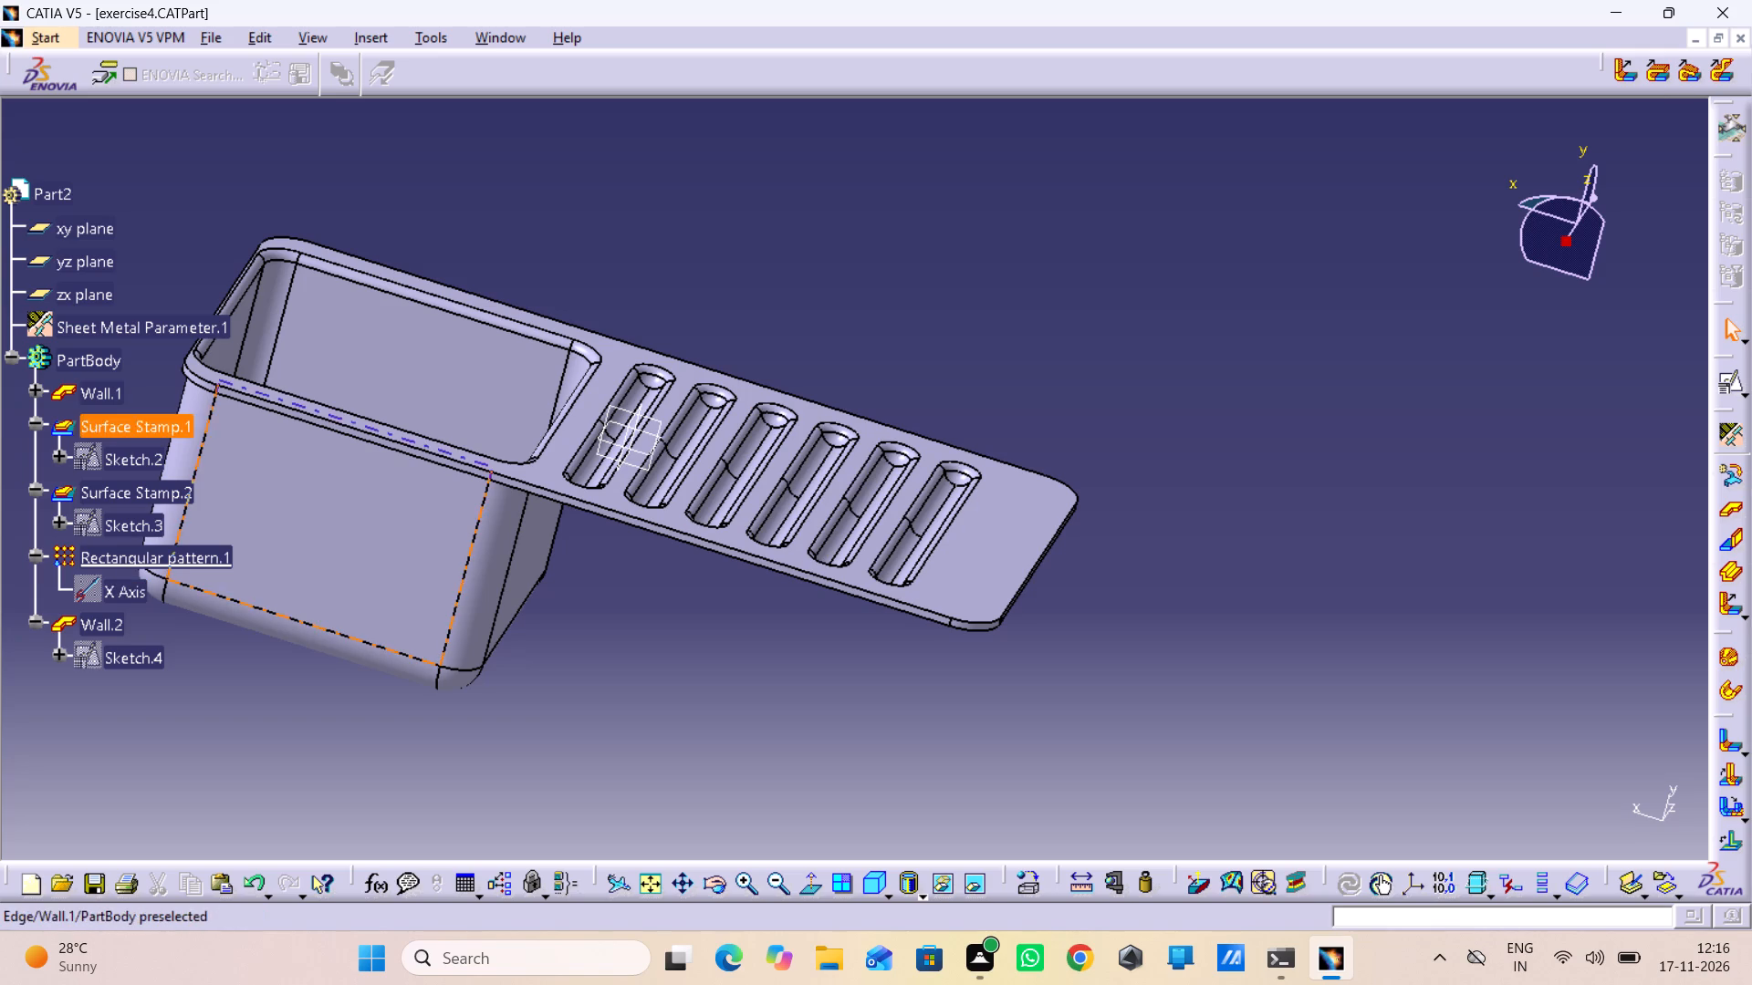
# Create a positioned sketch on the xy plane with implicit origin and orientation.
pyautogui.click(656, 426)
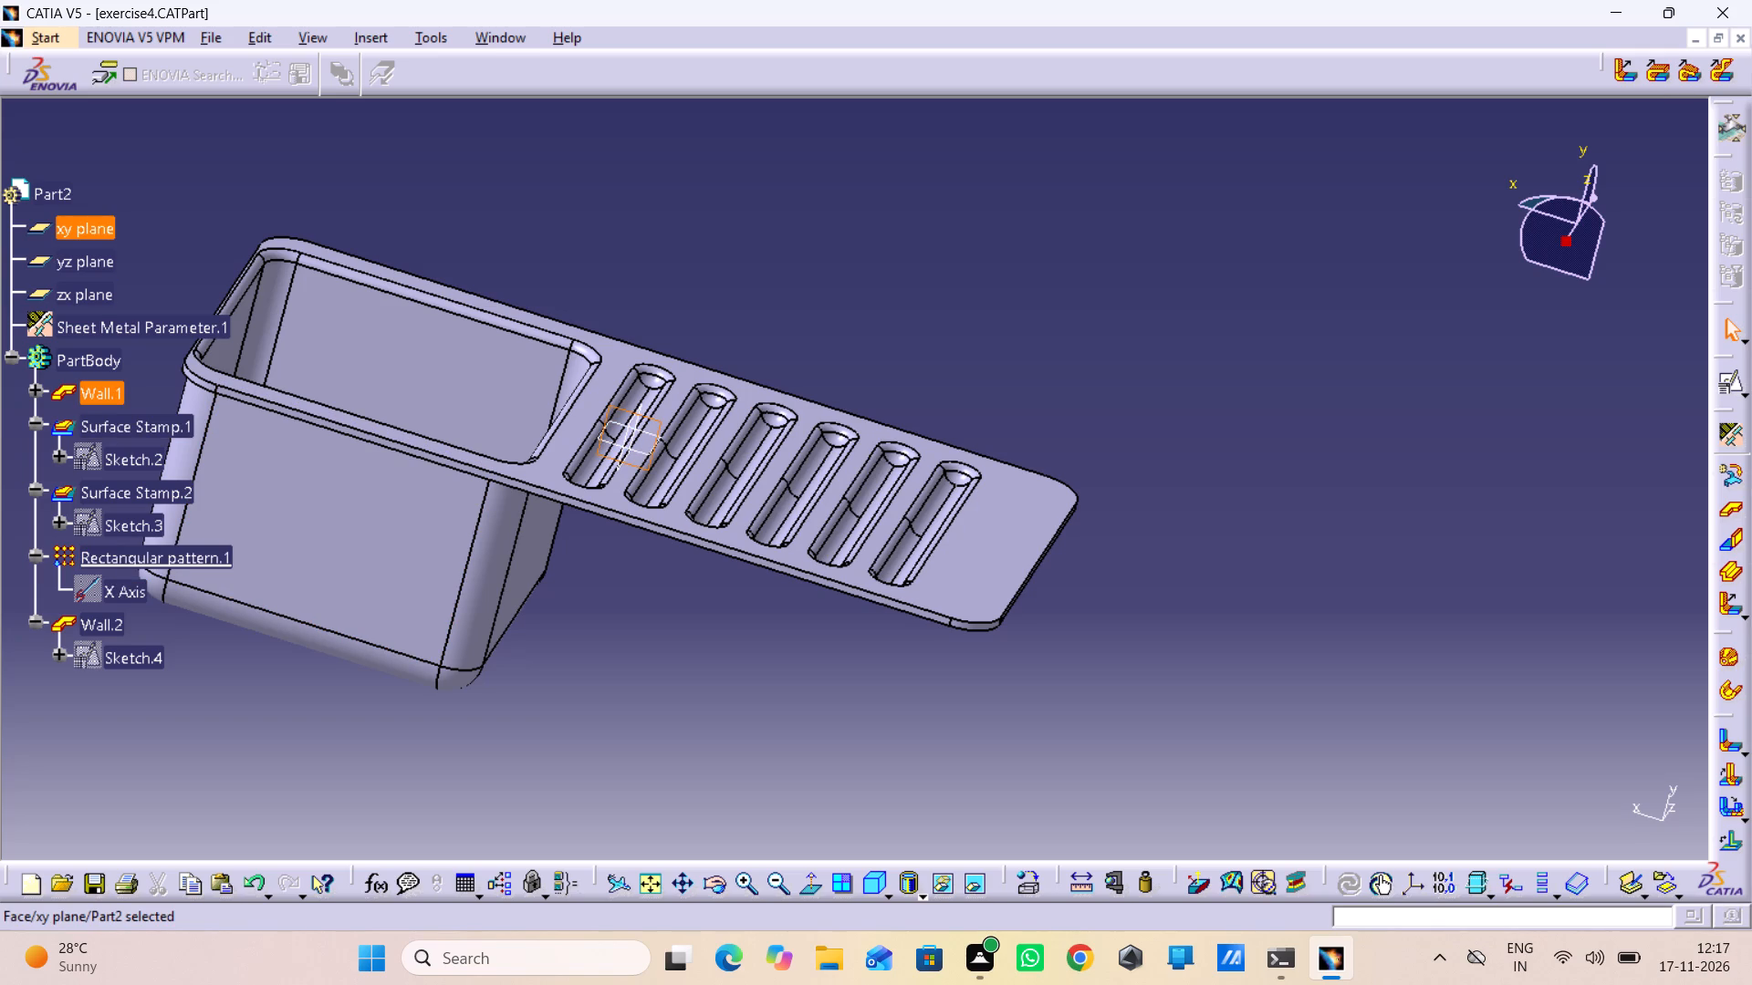
pyautogui.click(1727, 391)
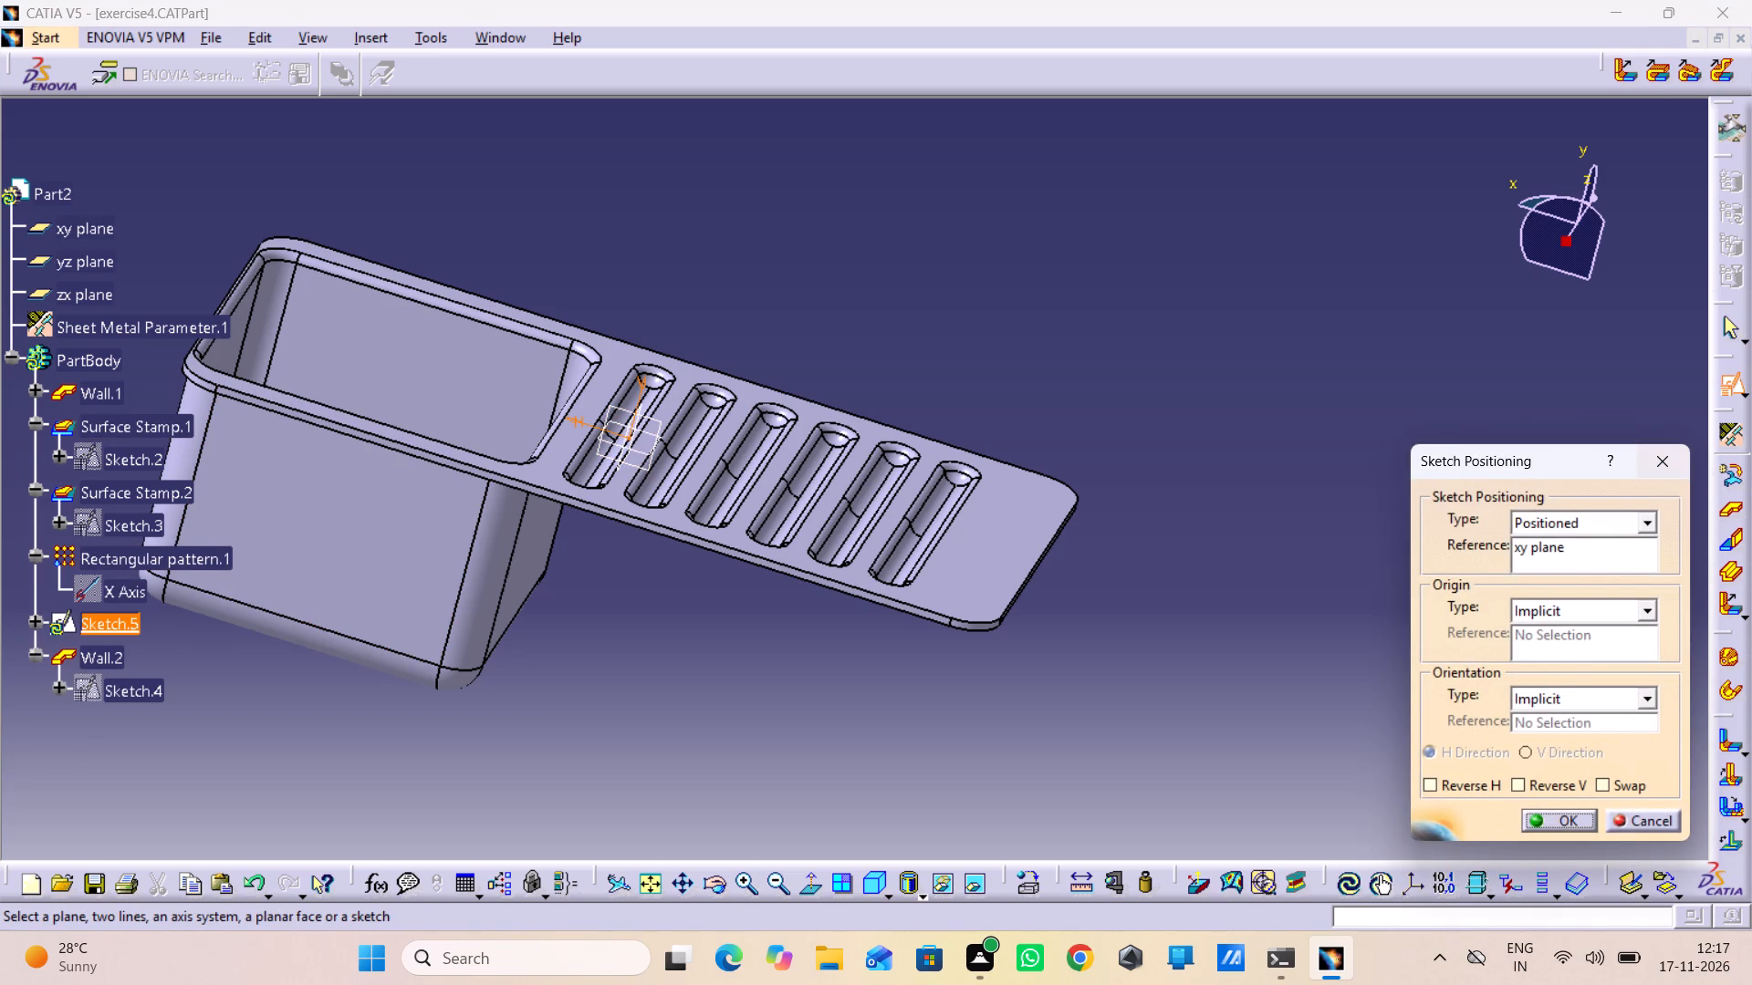
pyautogui.click(1549, 827)
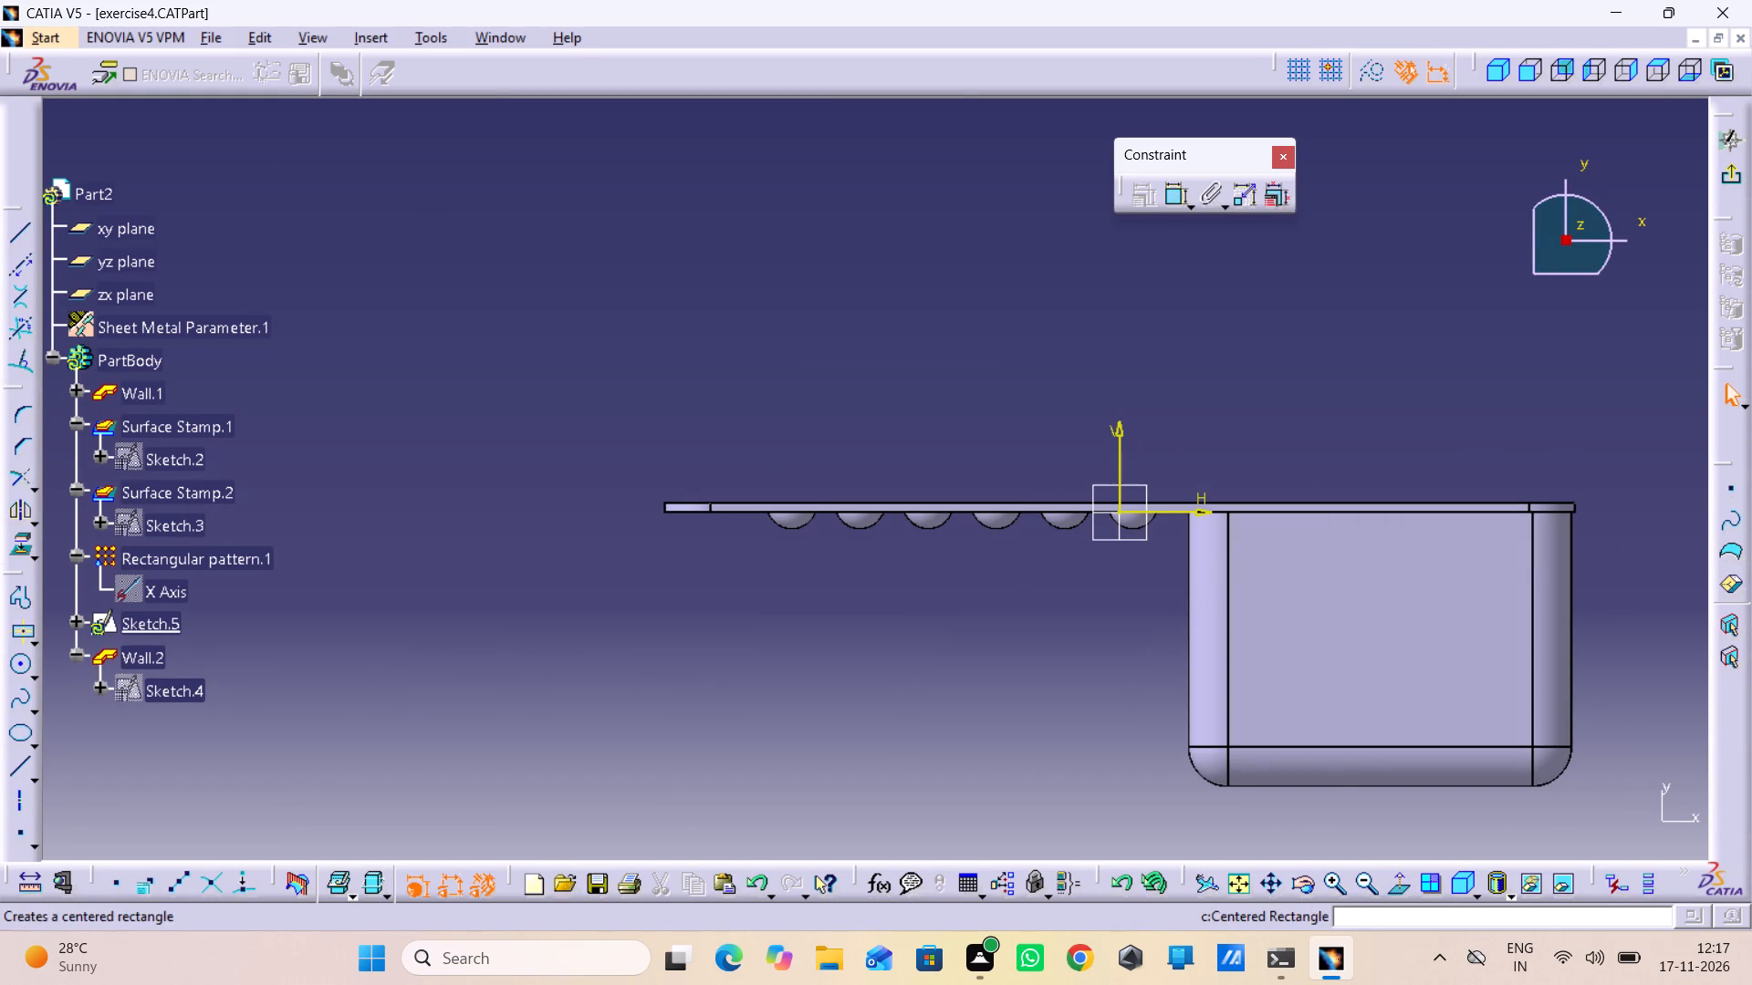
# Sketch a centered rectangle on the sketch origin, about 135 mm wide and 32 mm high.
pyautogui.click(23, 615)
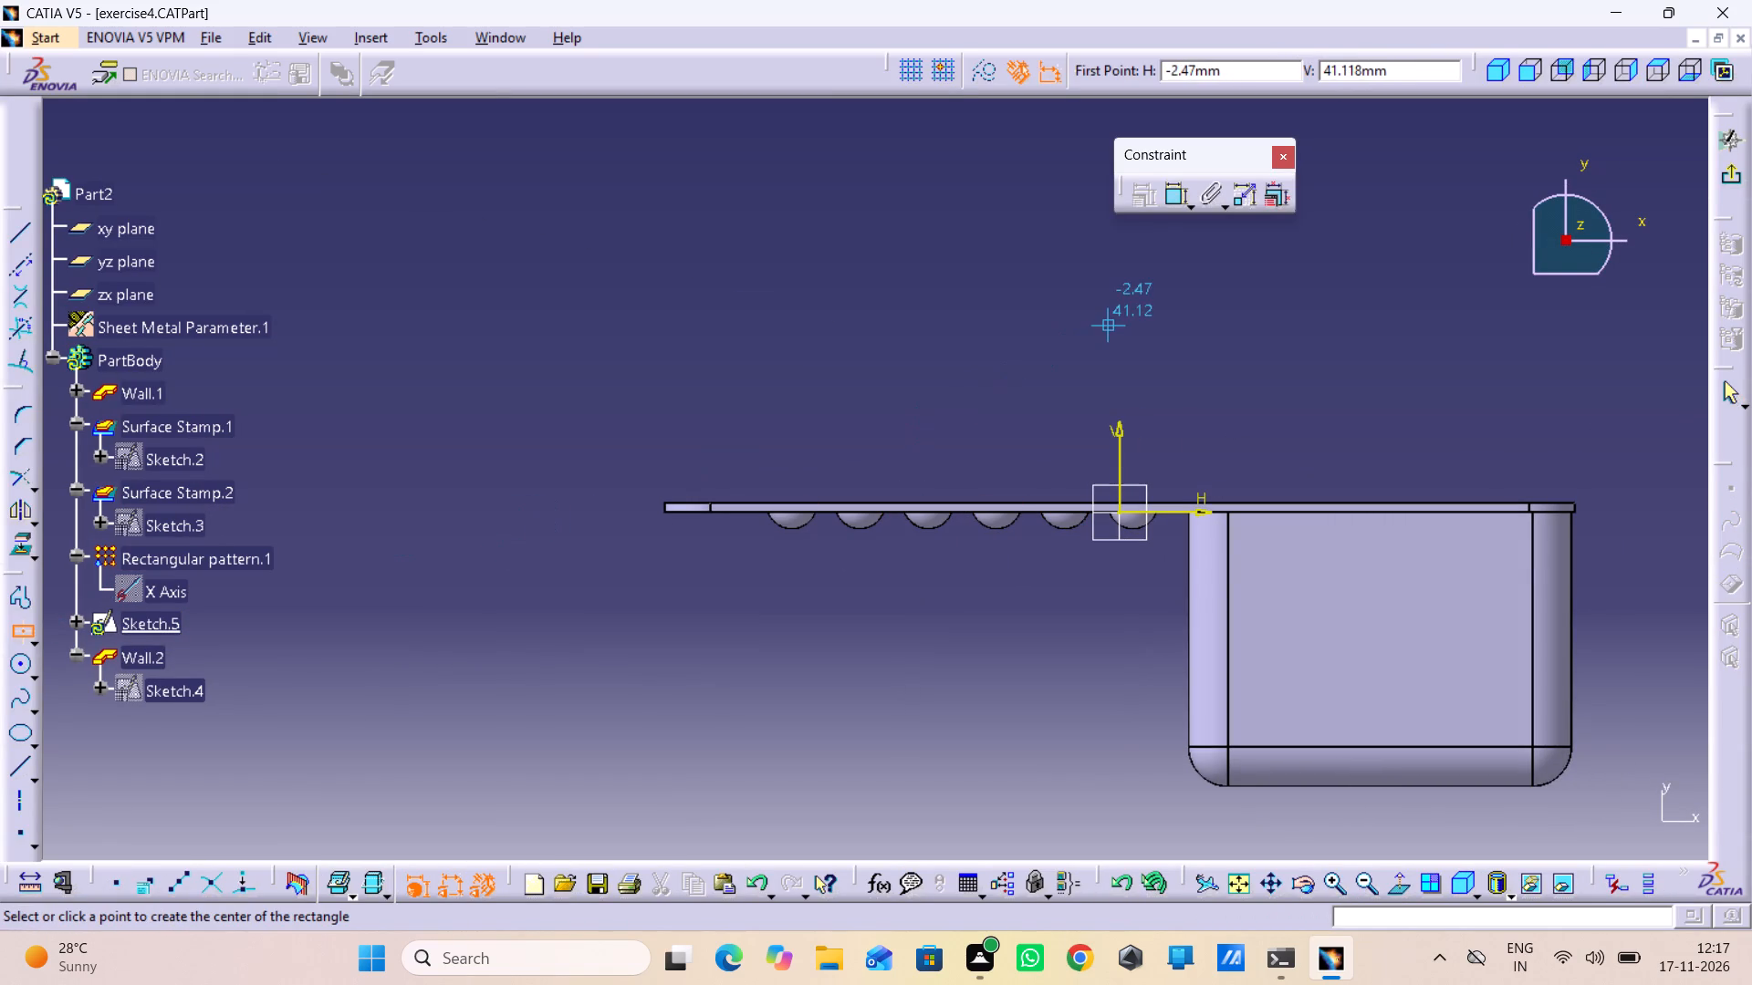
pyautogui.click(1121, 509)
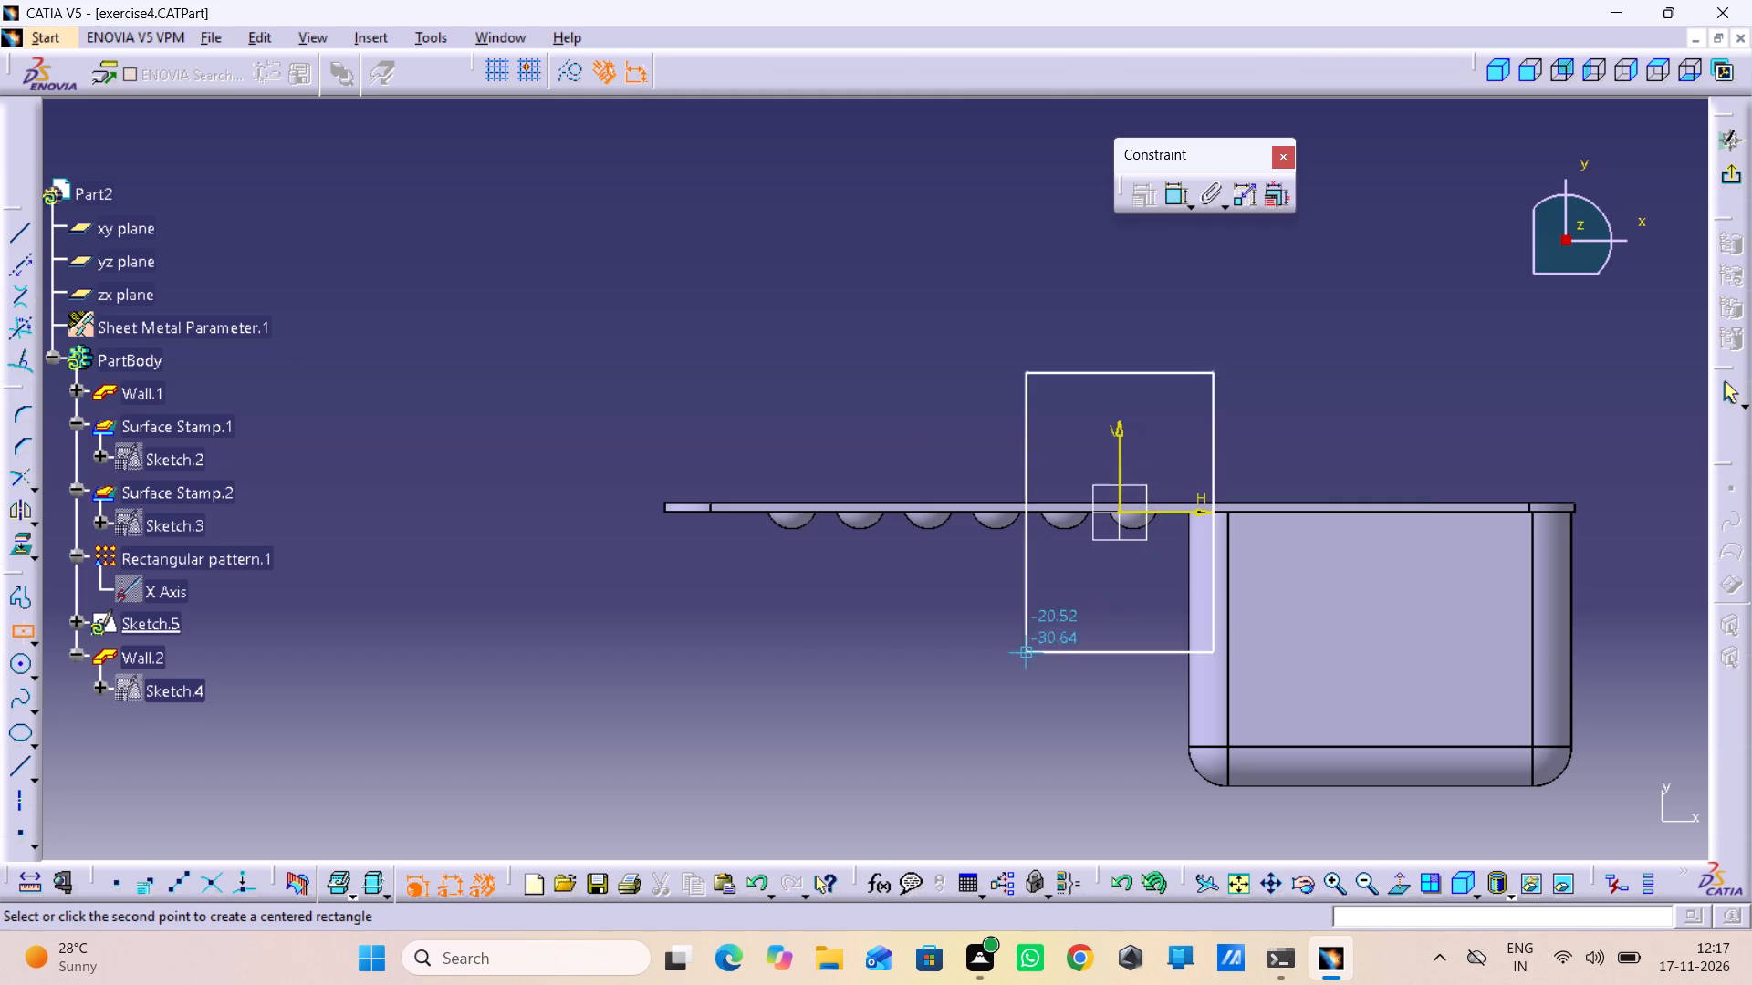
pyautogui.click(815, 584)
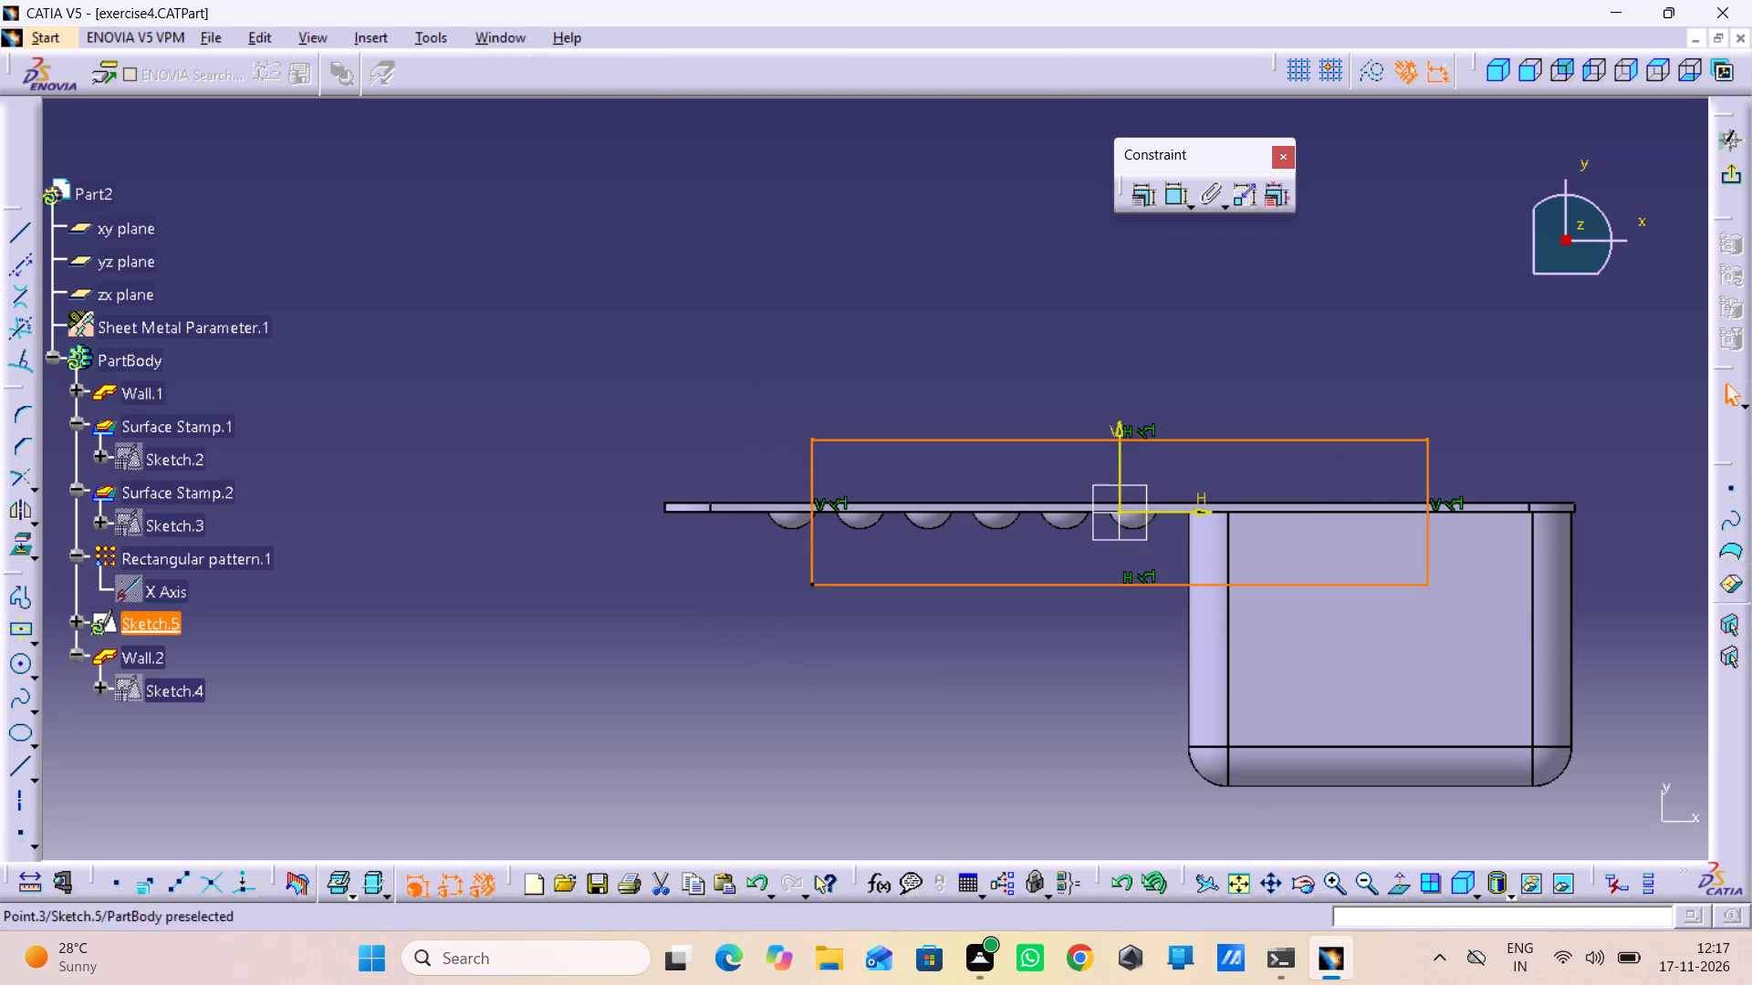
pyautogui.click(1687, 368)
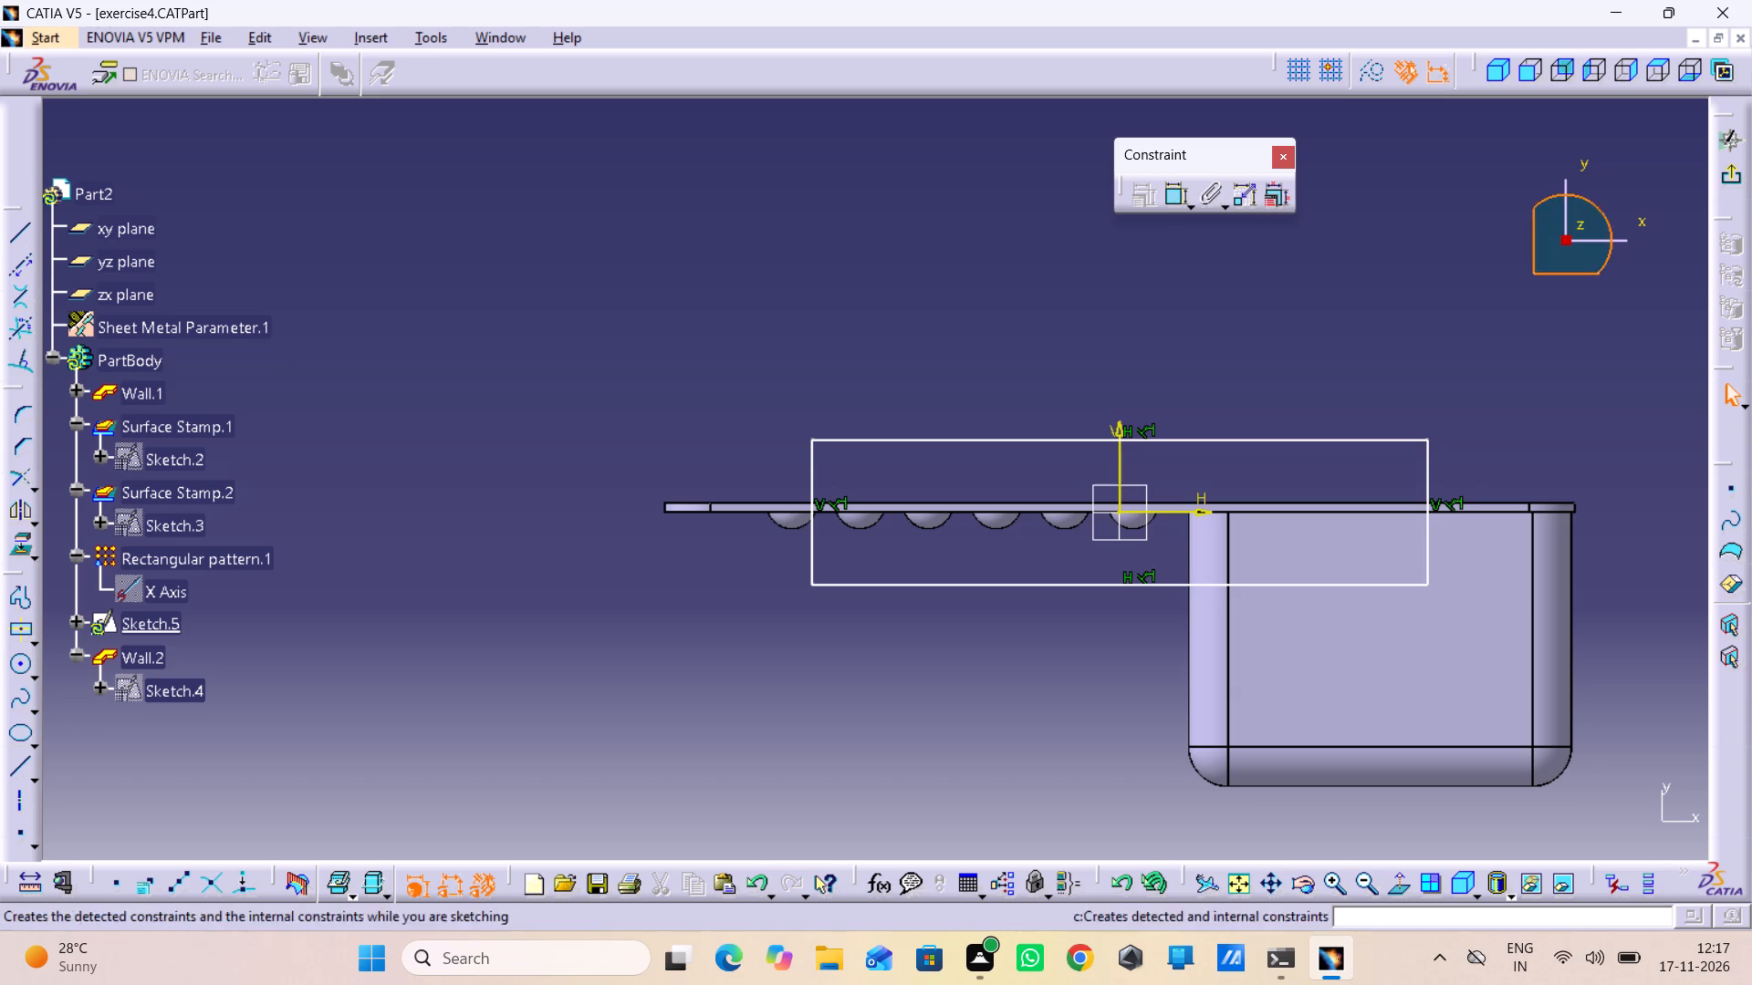
# Dock the floating Constraint toolbar in the top toolbar row beside the sketch tools.
pyautogui.moveTo(1174, 146); pyautogui.dragTo(1328, 56)
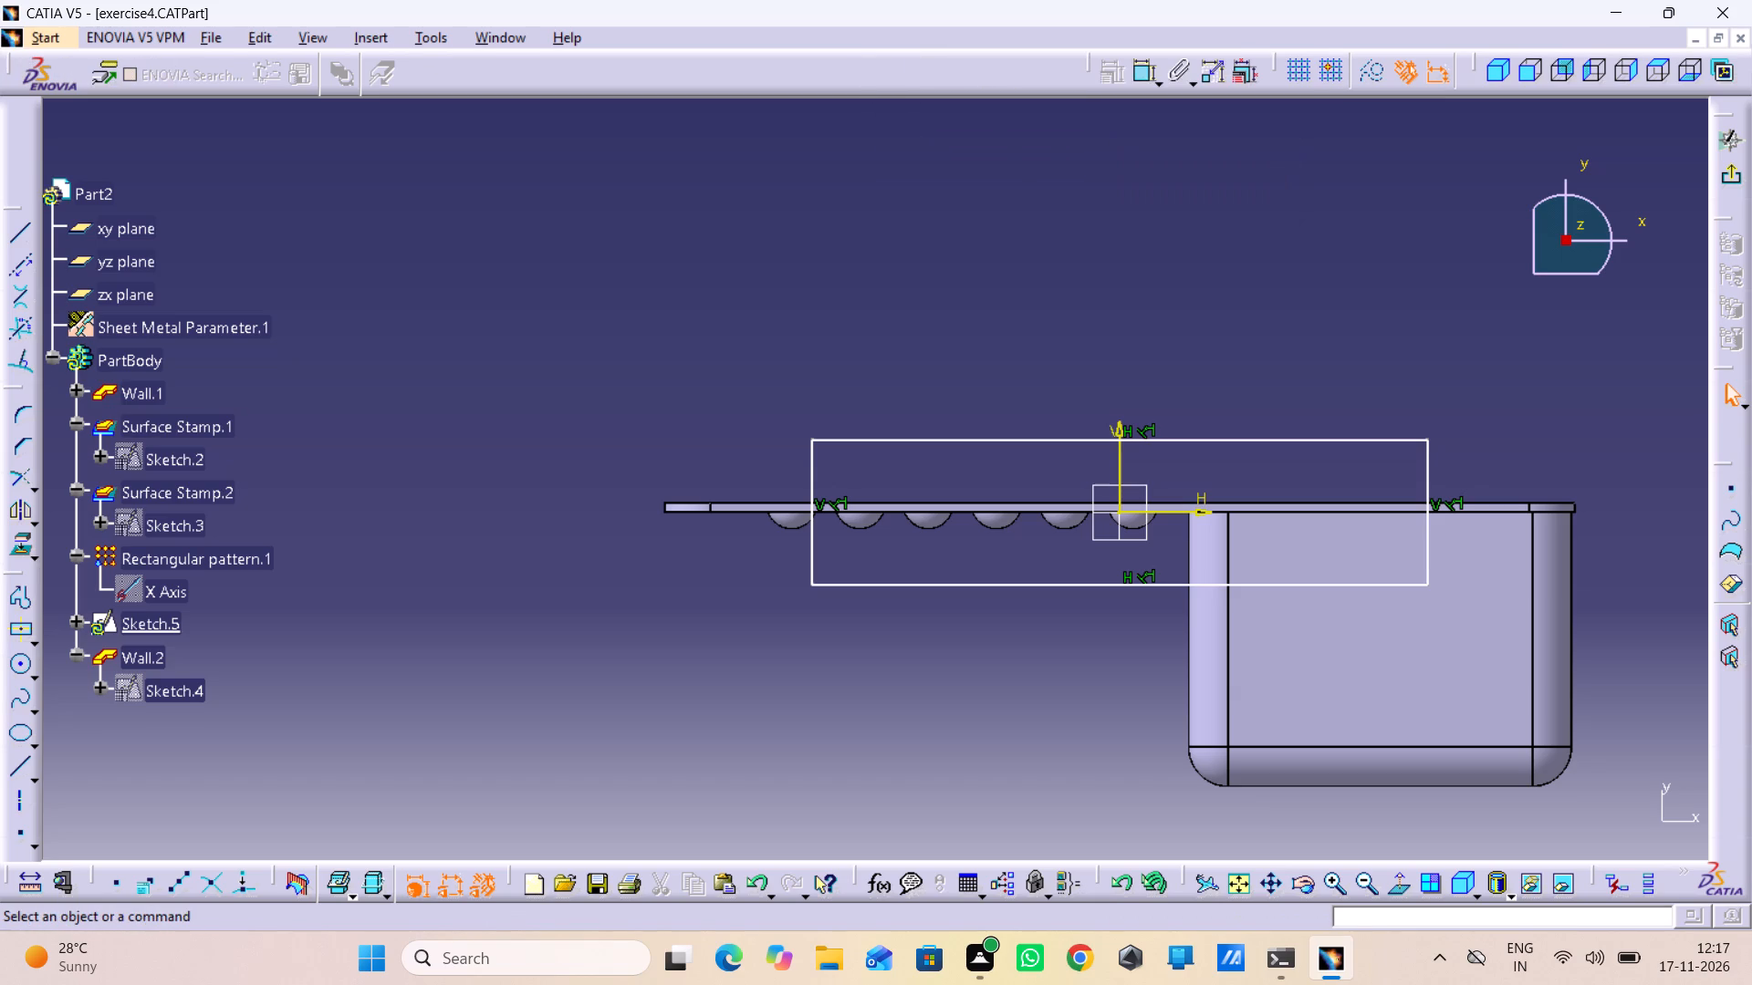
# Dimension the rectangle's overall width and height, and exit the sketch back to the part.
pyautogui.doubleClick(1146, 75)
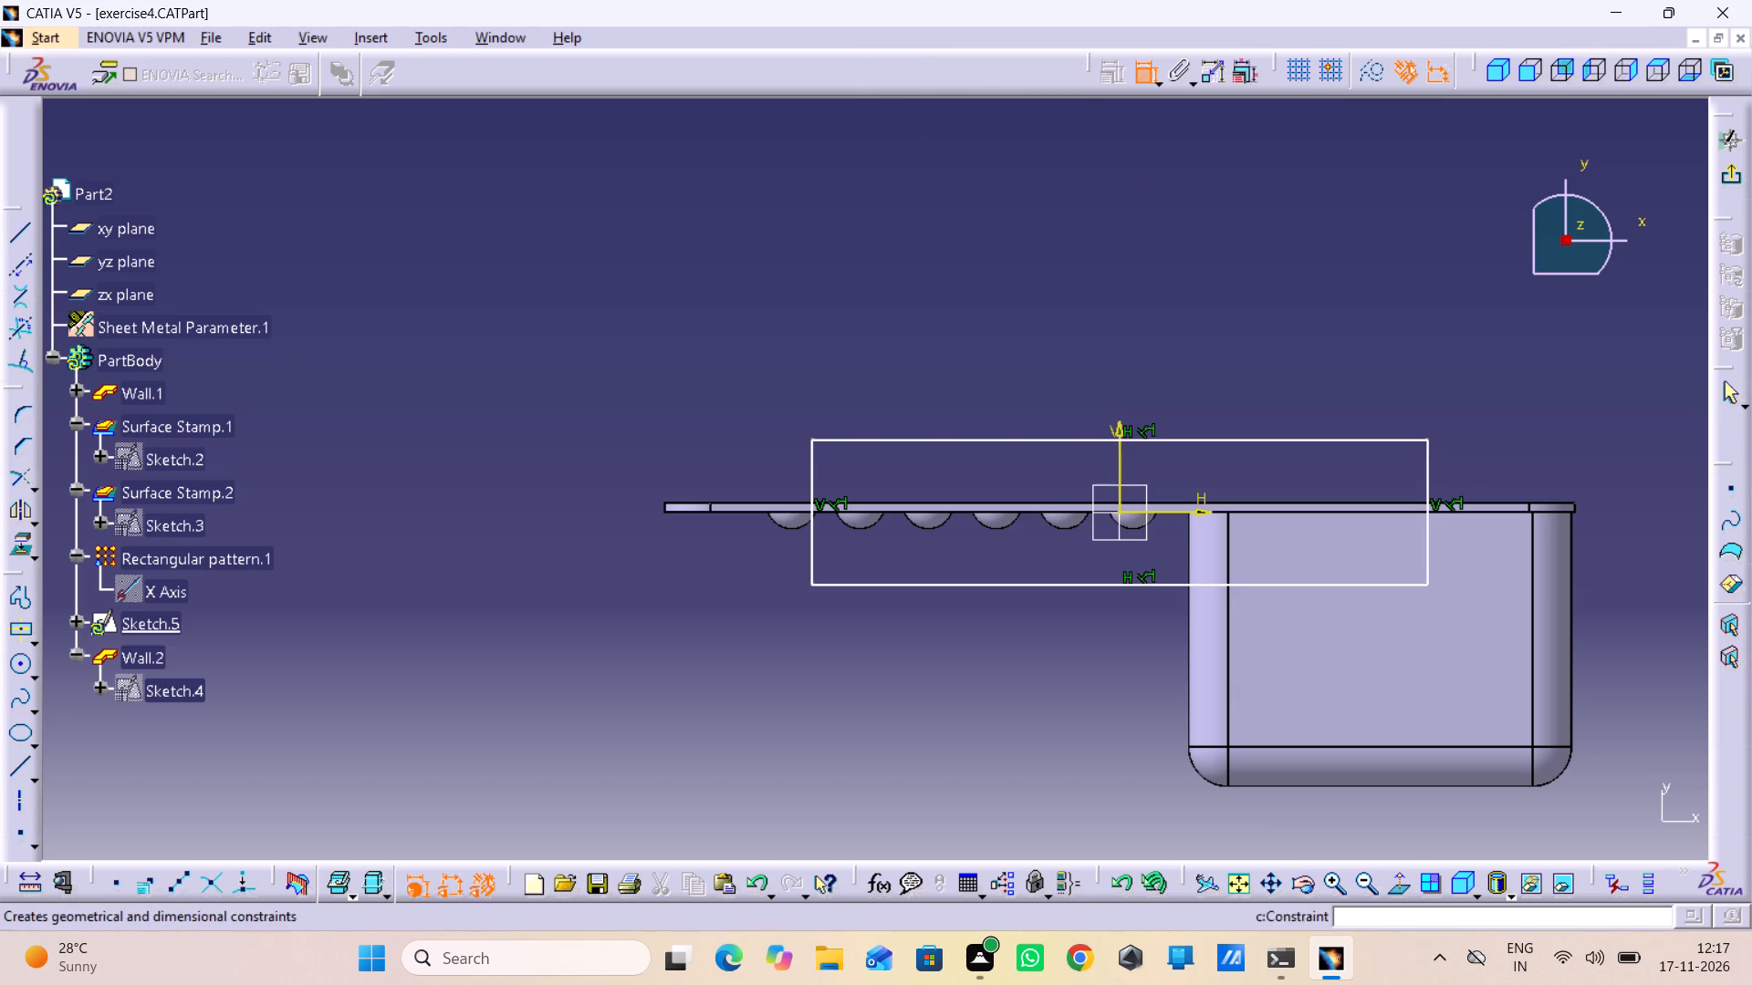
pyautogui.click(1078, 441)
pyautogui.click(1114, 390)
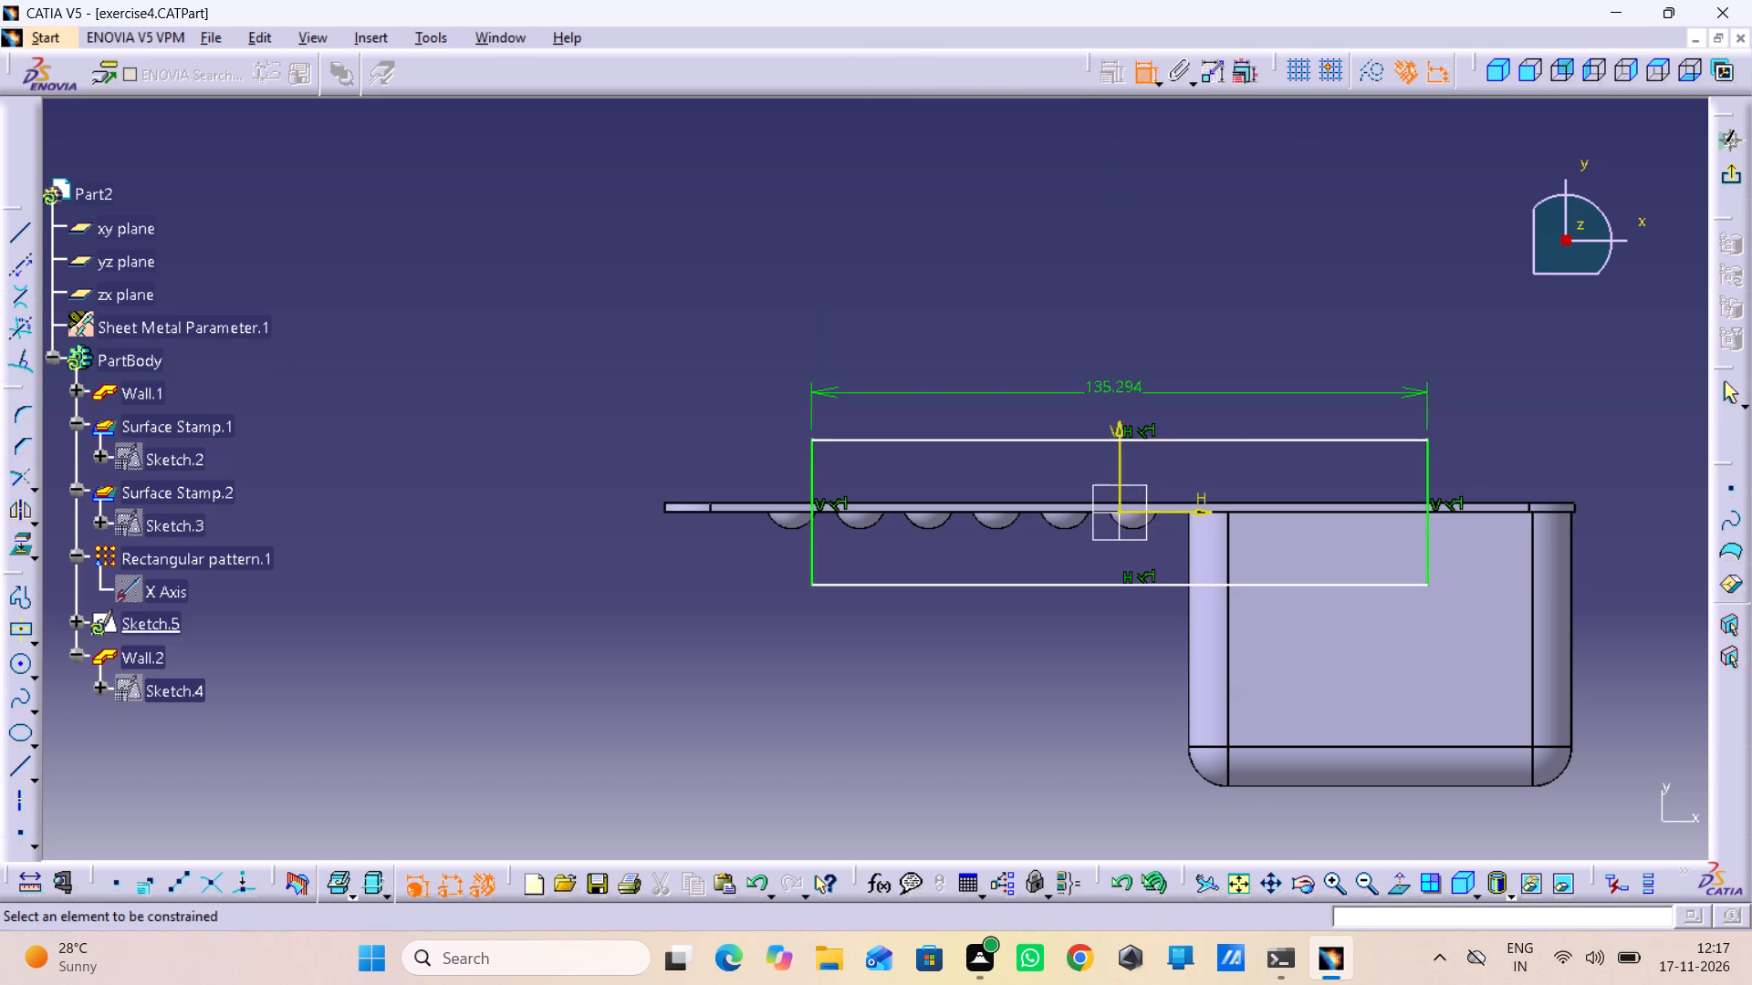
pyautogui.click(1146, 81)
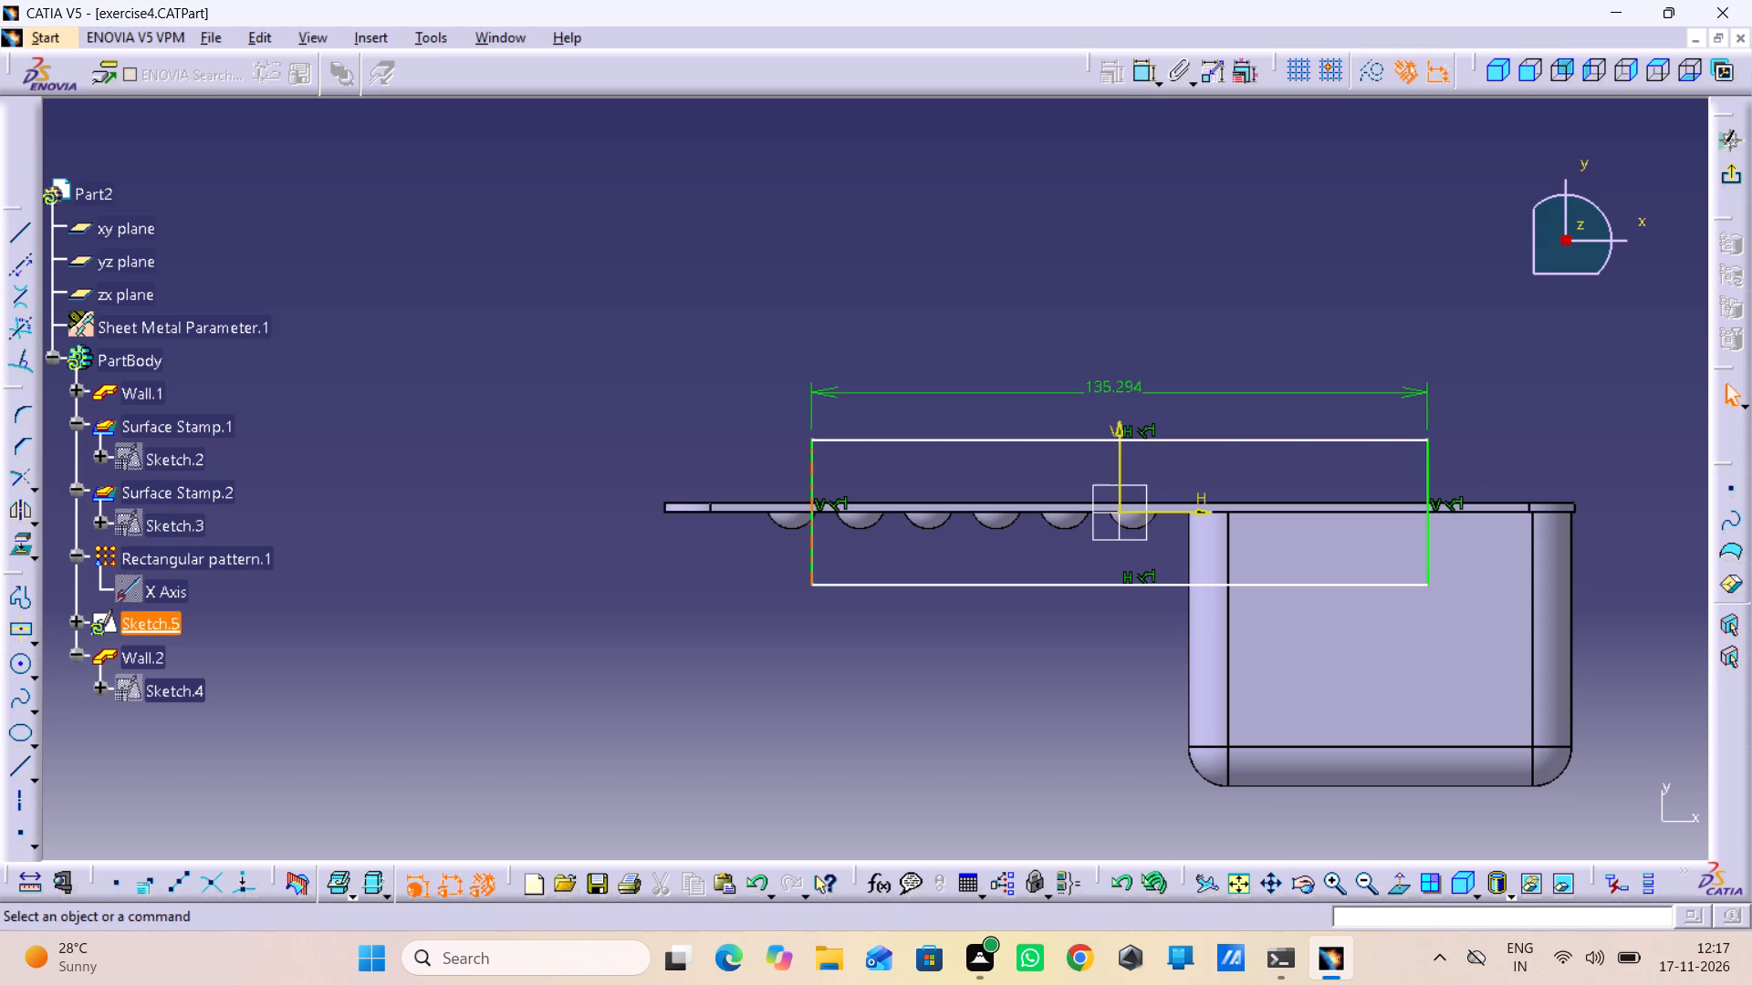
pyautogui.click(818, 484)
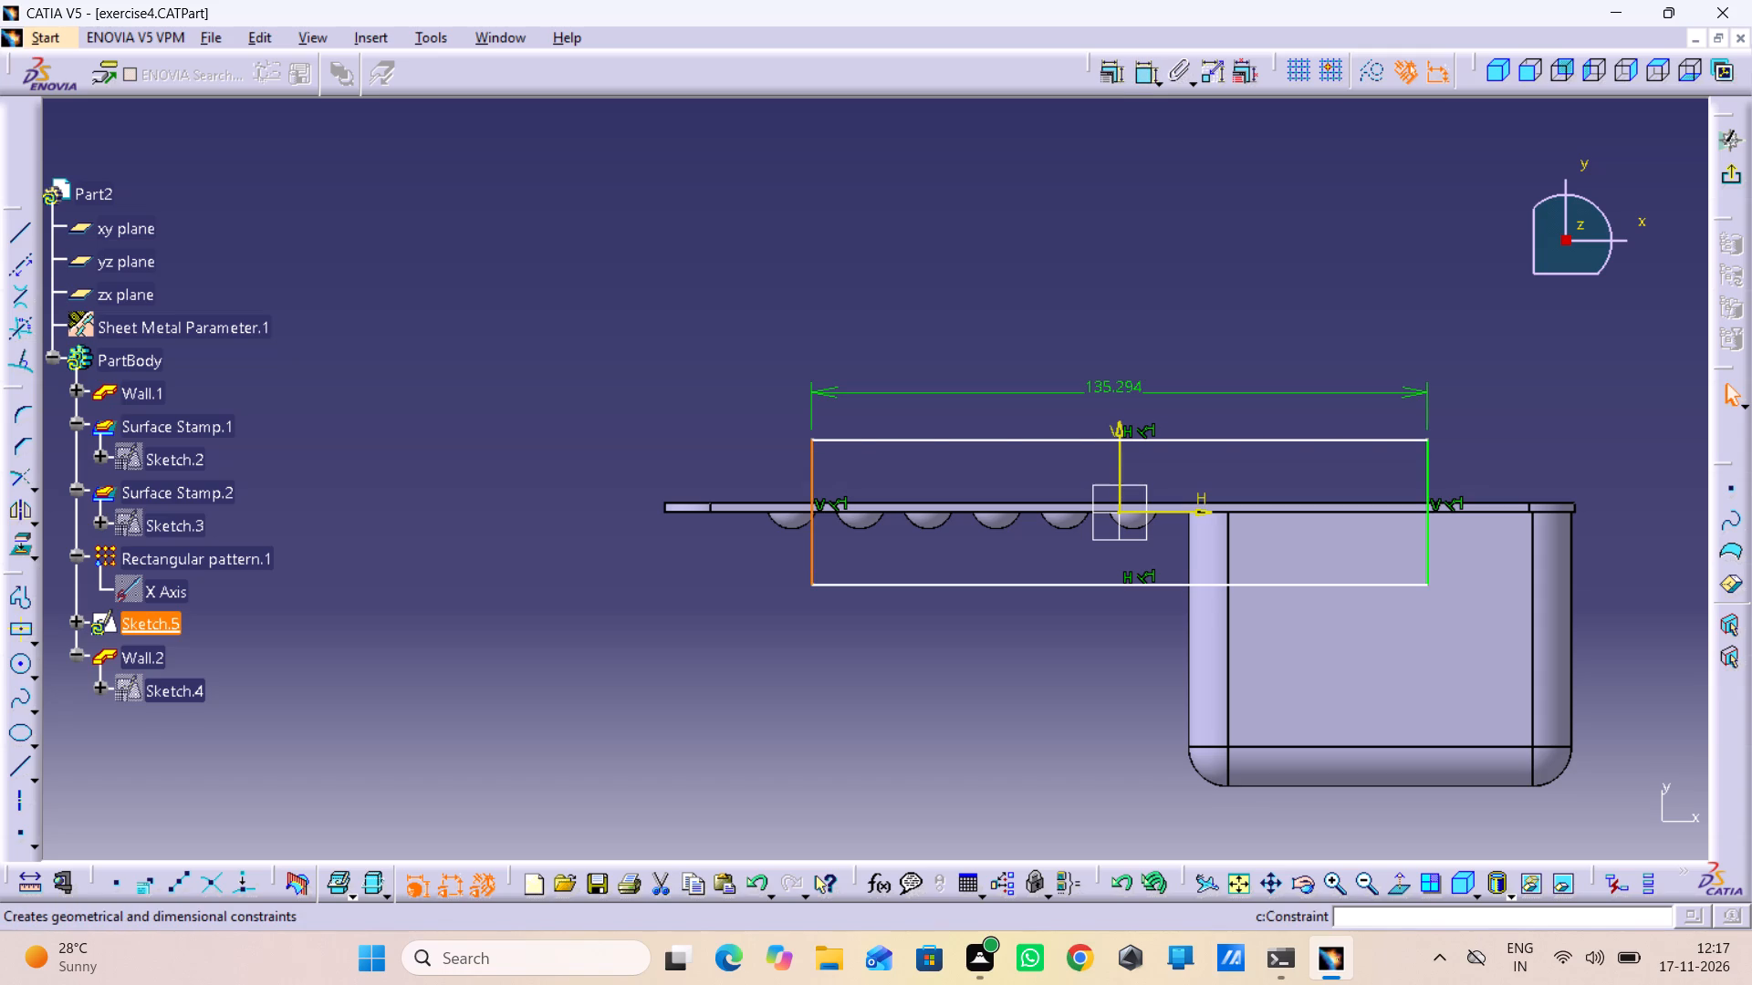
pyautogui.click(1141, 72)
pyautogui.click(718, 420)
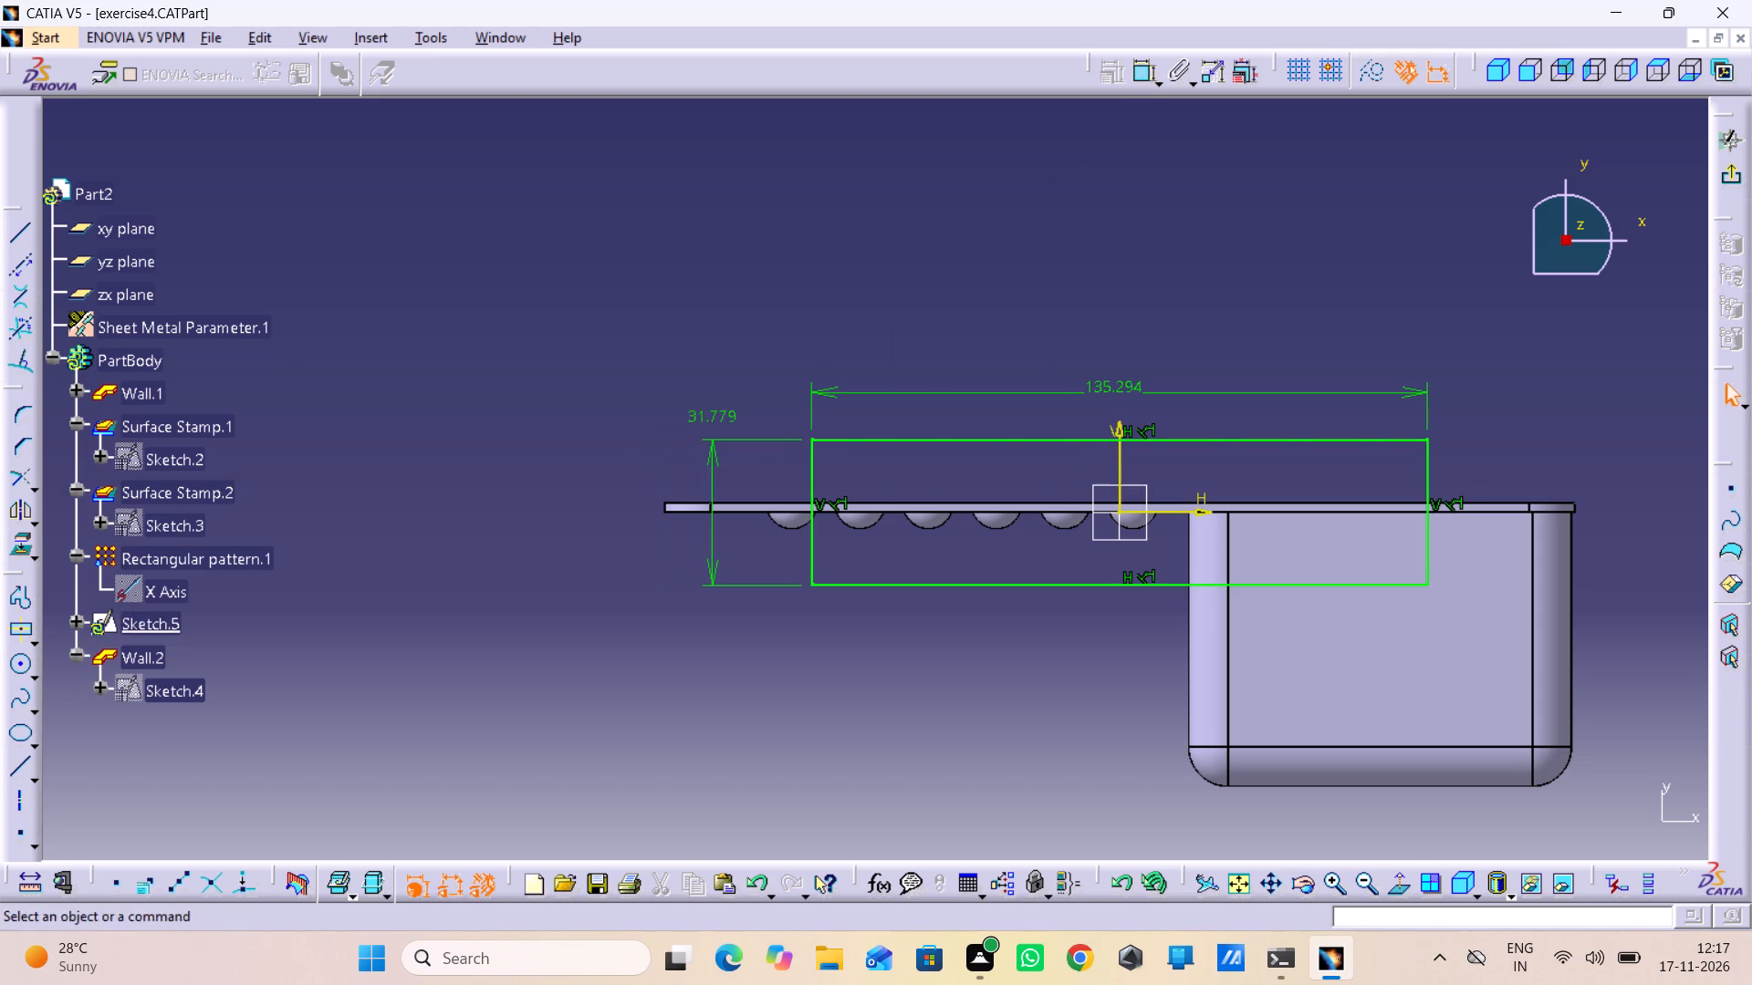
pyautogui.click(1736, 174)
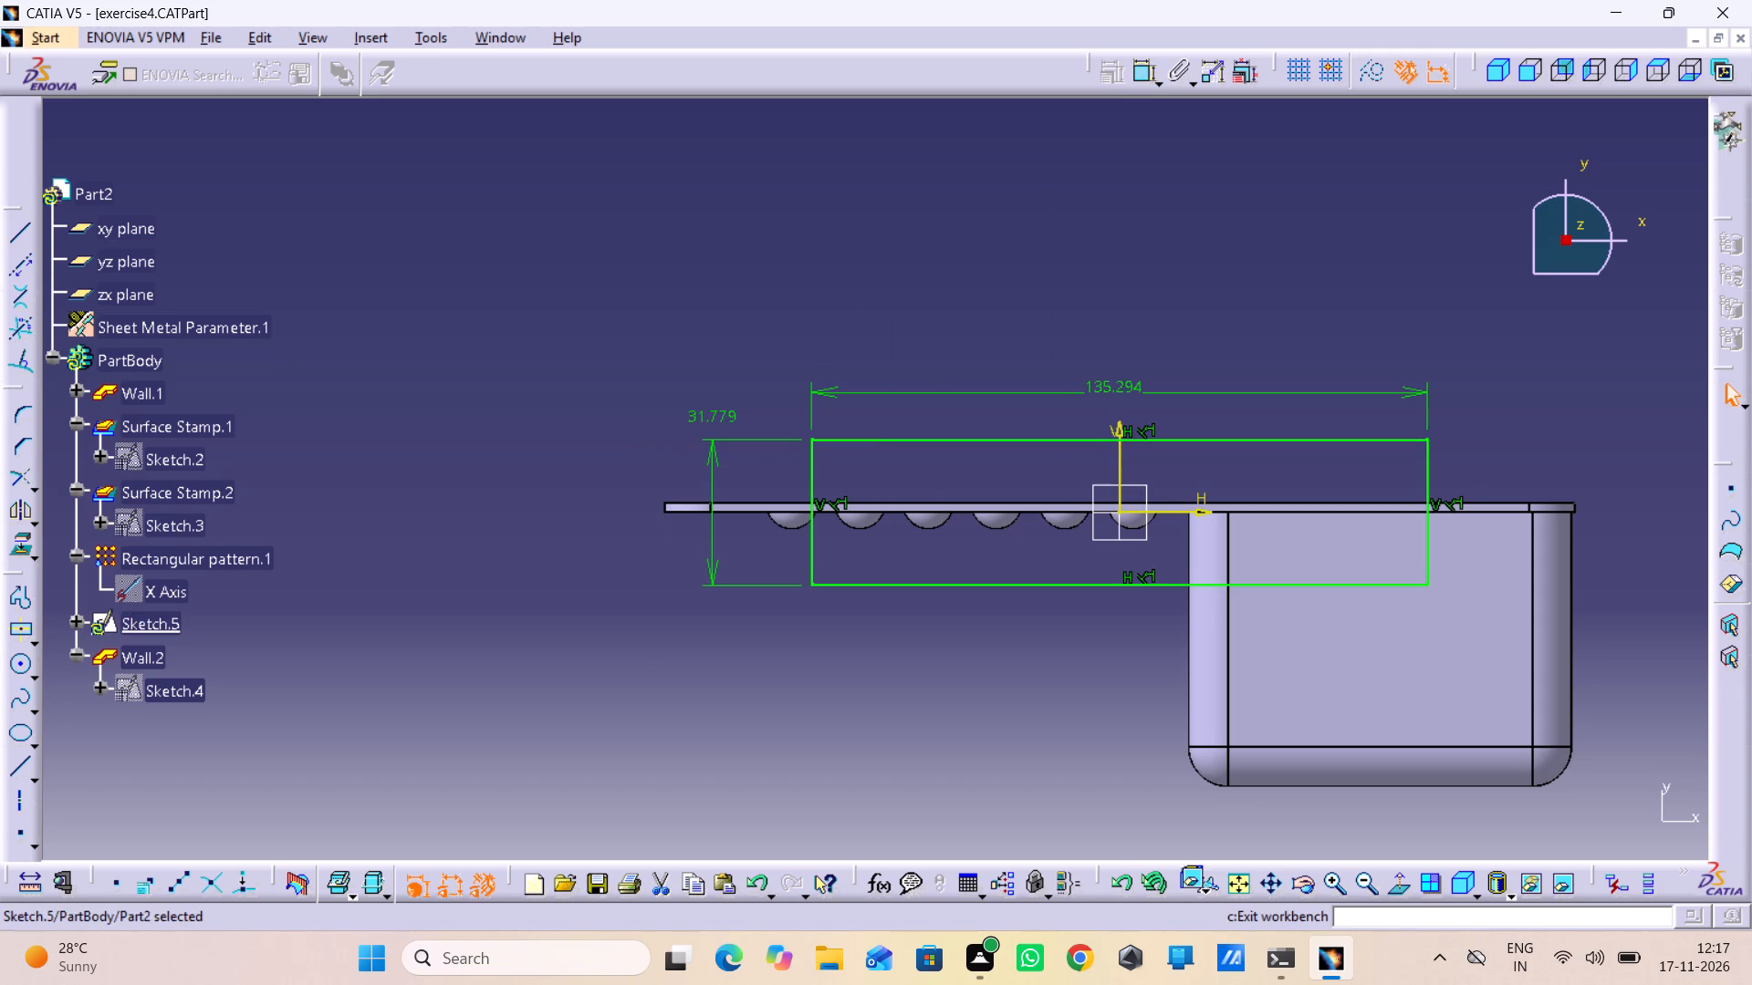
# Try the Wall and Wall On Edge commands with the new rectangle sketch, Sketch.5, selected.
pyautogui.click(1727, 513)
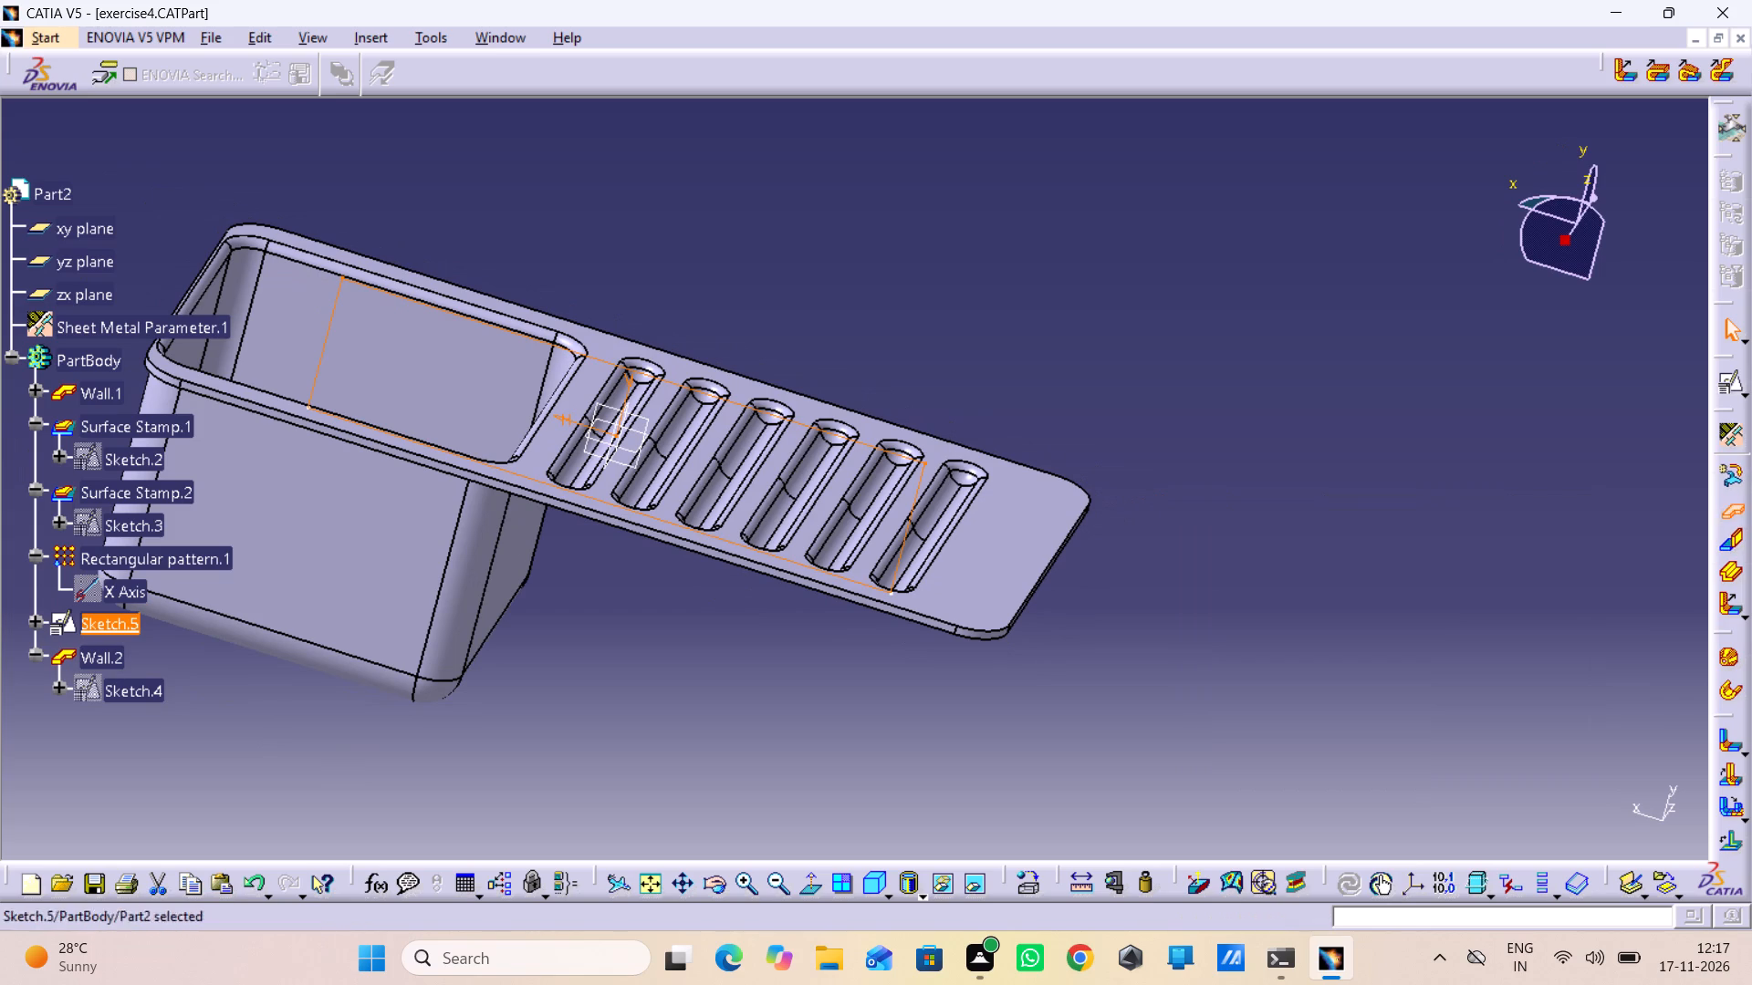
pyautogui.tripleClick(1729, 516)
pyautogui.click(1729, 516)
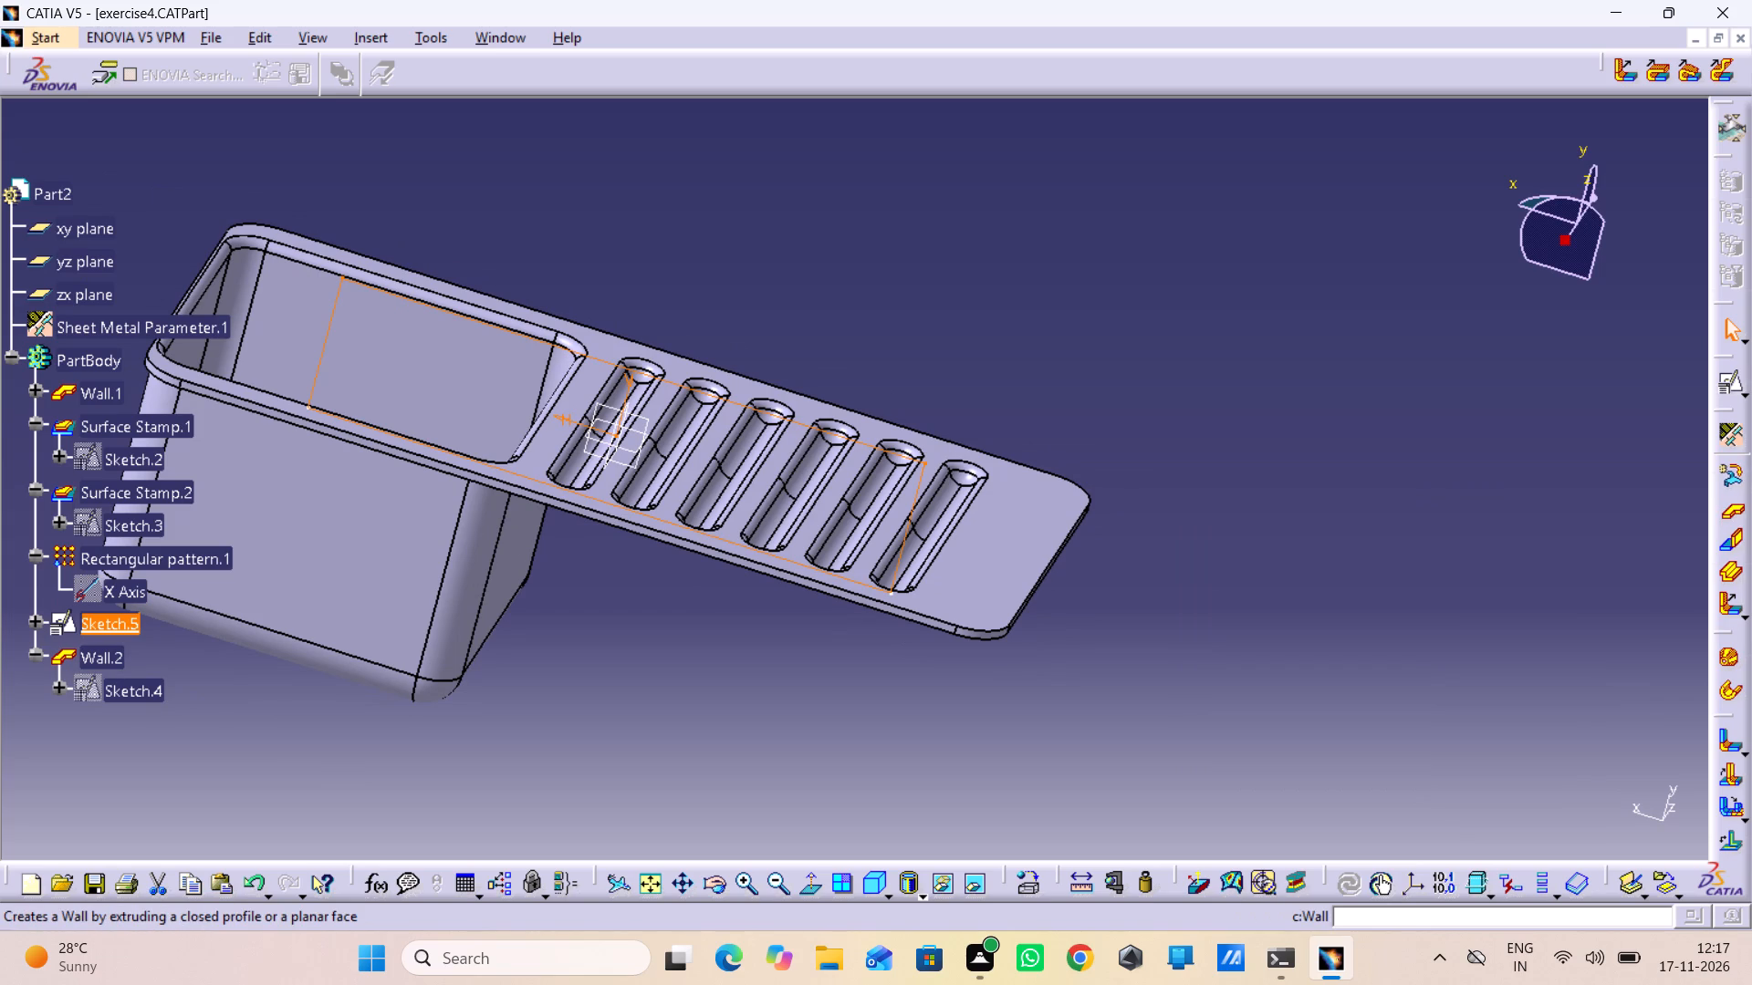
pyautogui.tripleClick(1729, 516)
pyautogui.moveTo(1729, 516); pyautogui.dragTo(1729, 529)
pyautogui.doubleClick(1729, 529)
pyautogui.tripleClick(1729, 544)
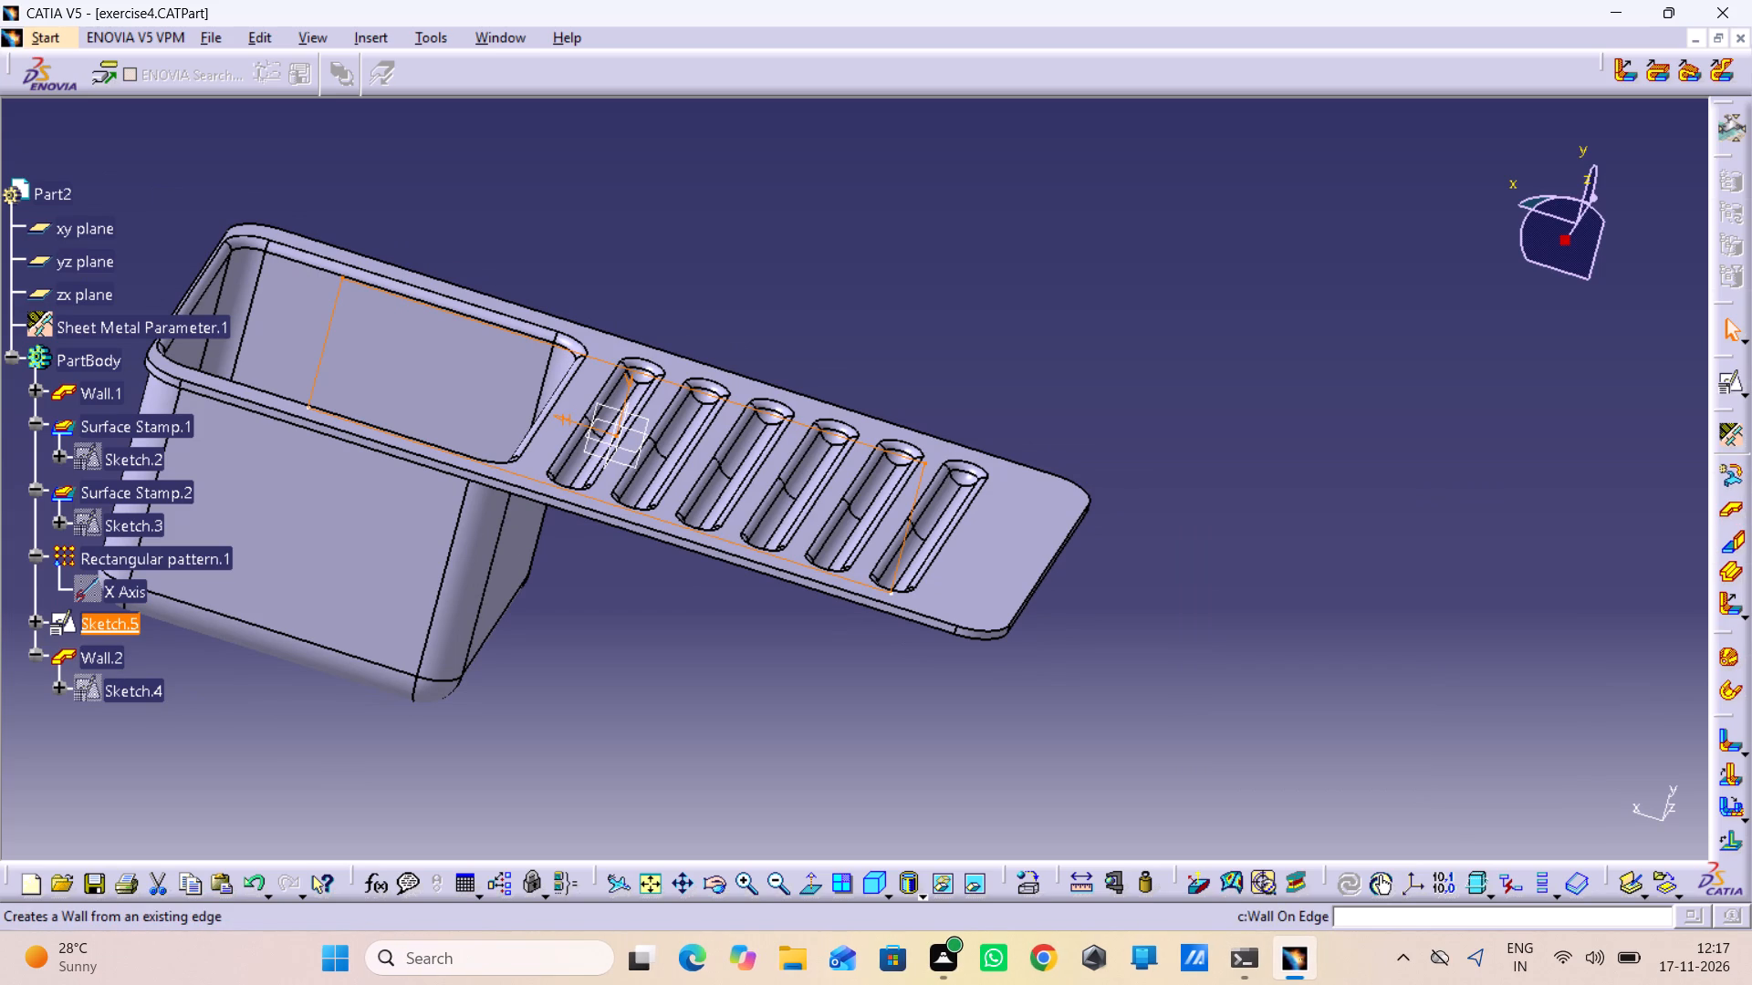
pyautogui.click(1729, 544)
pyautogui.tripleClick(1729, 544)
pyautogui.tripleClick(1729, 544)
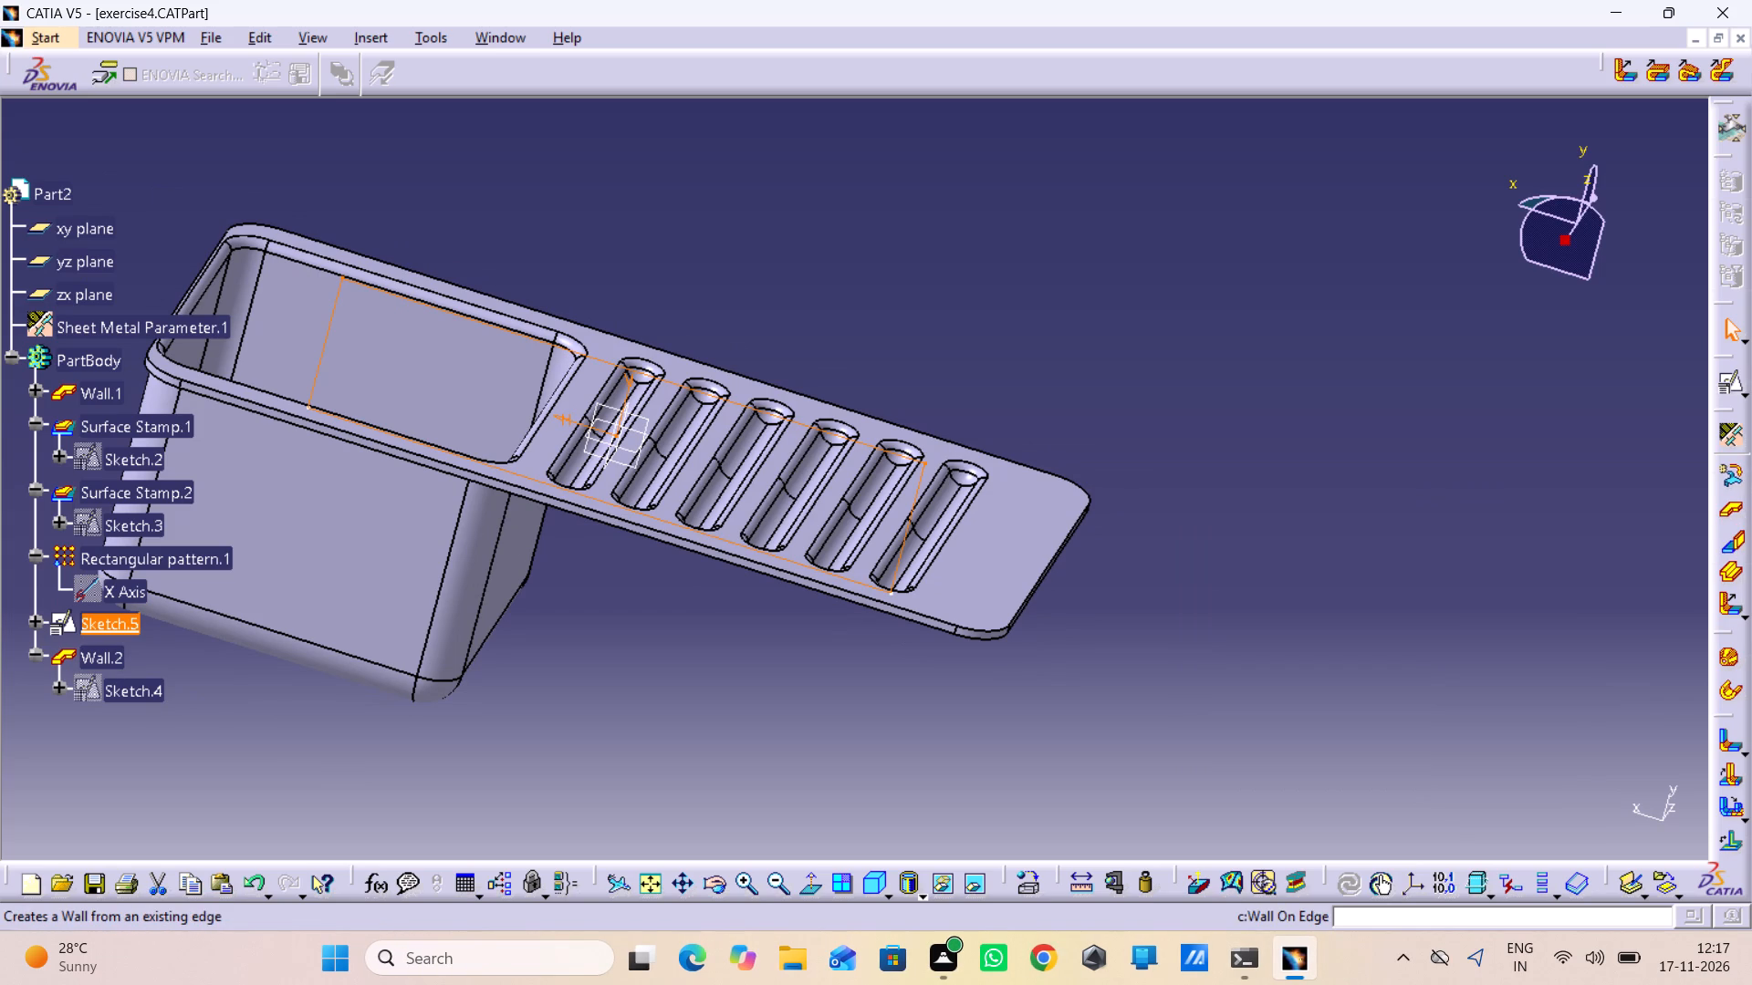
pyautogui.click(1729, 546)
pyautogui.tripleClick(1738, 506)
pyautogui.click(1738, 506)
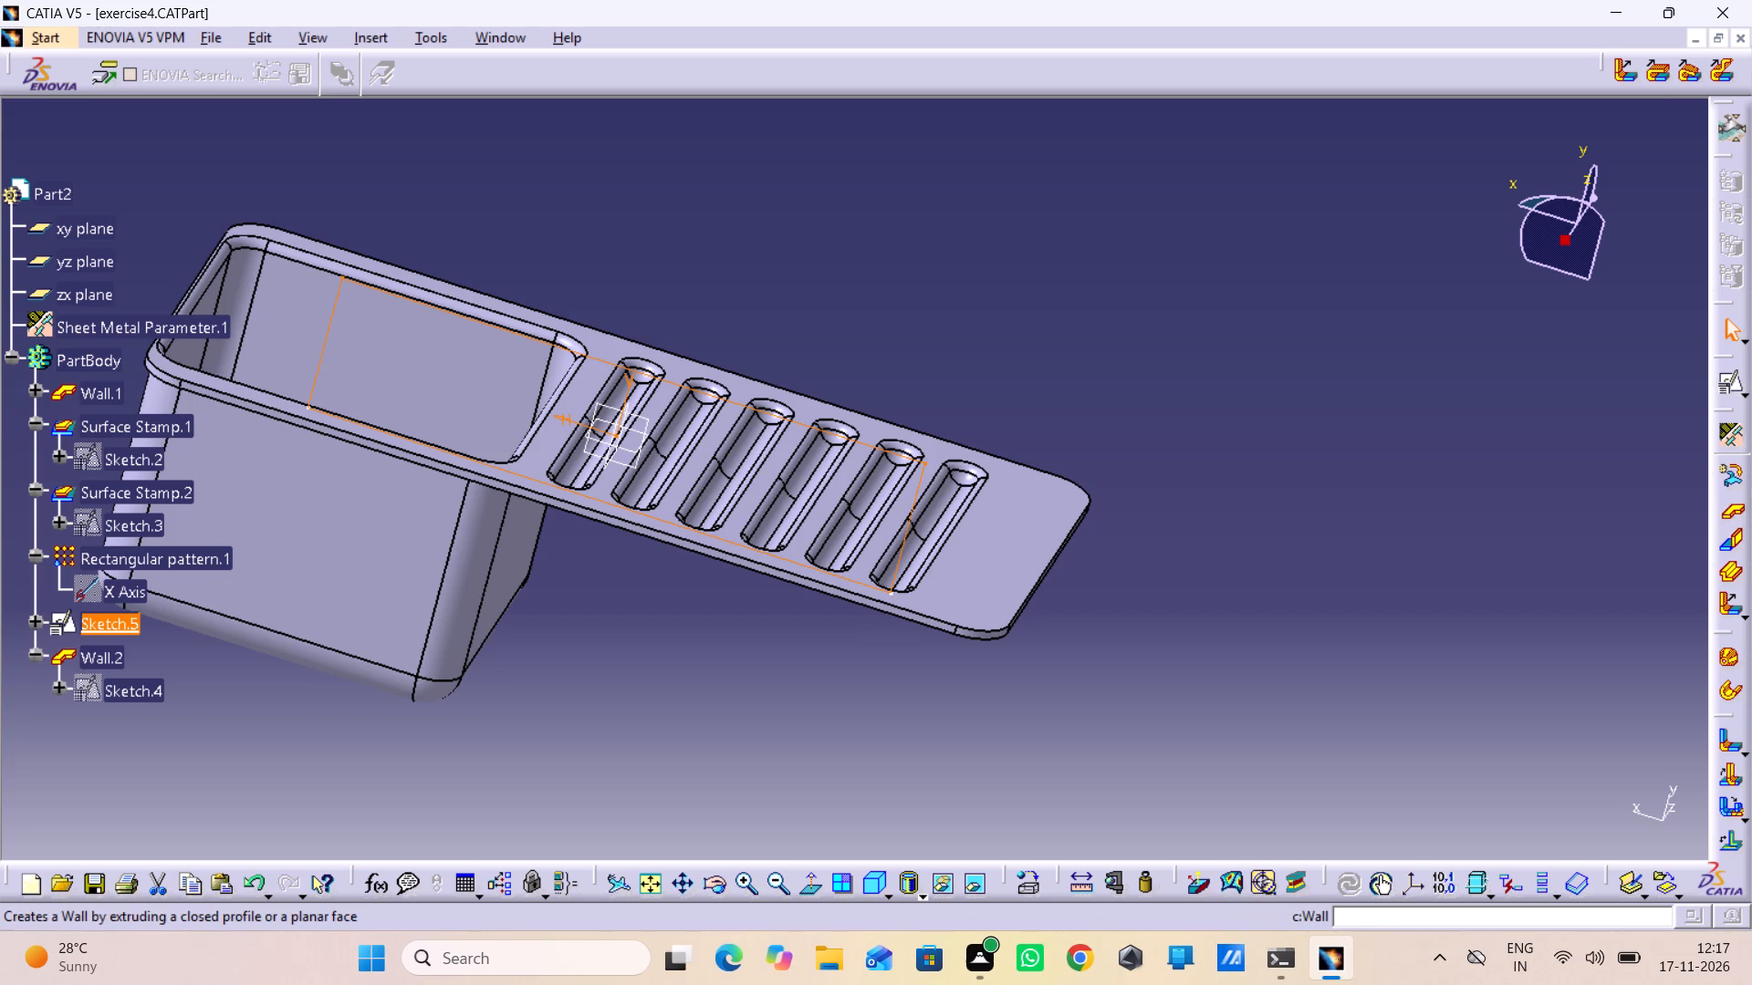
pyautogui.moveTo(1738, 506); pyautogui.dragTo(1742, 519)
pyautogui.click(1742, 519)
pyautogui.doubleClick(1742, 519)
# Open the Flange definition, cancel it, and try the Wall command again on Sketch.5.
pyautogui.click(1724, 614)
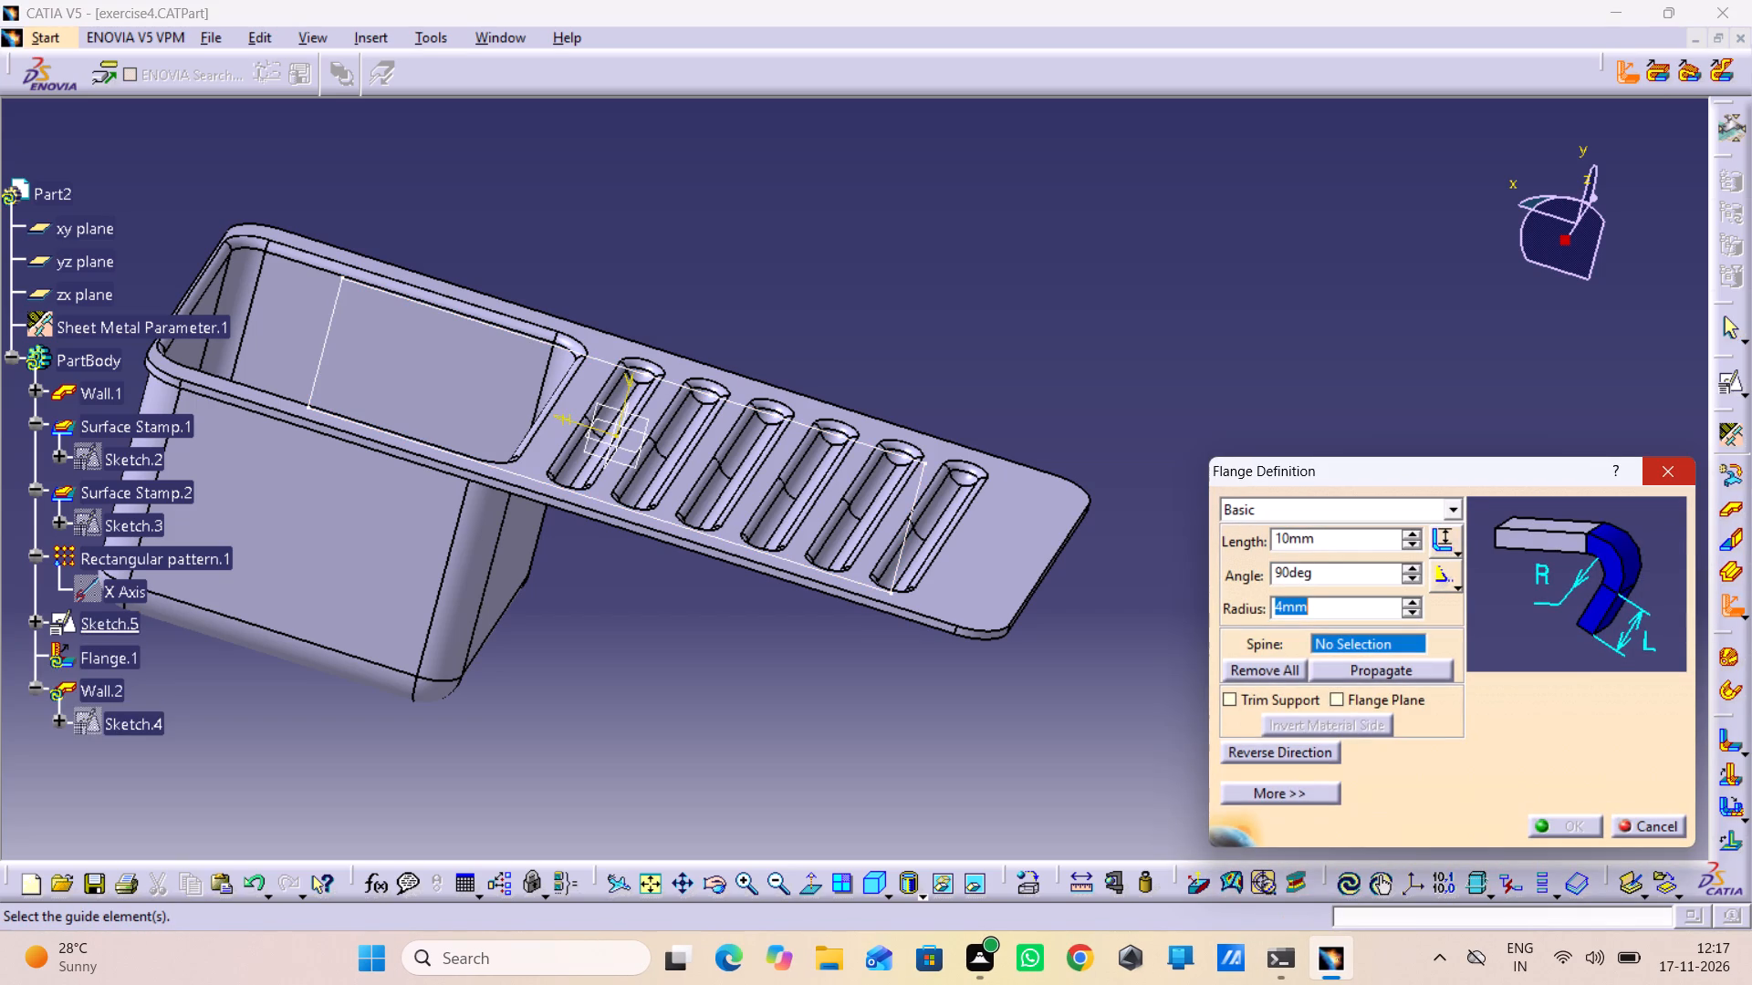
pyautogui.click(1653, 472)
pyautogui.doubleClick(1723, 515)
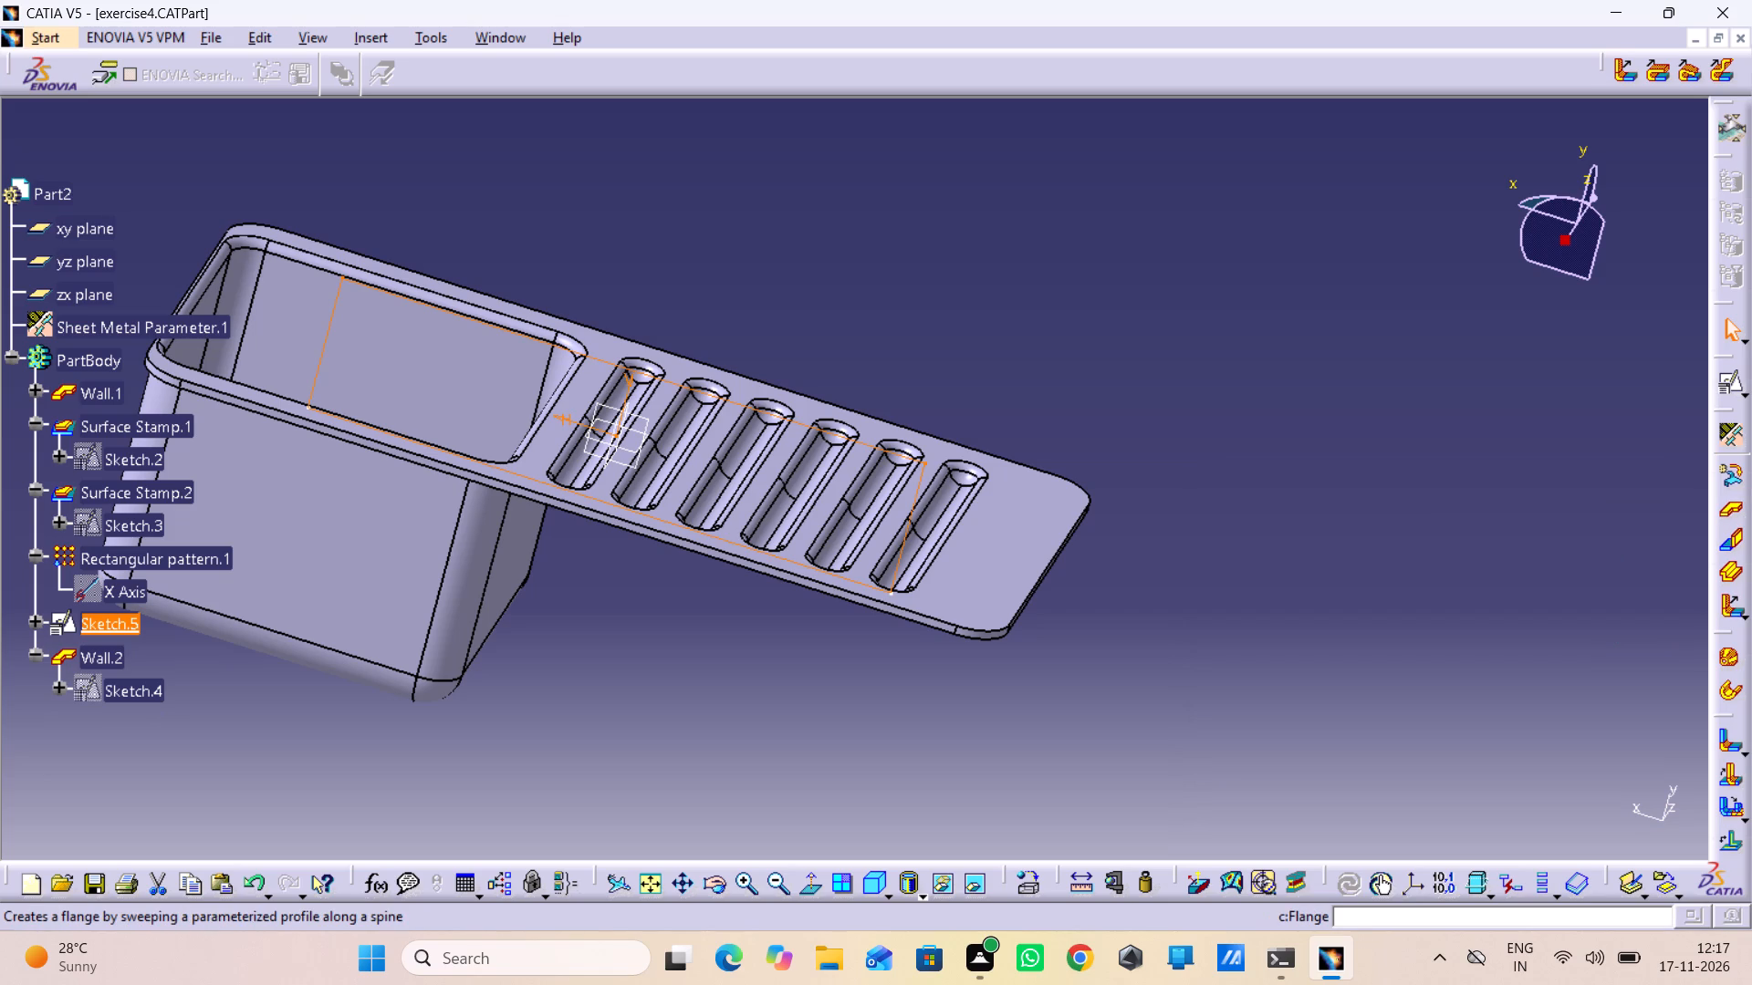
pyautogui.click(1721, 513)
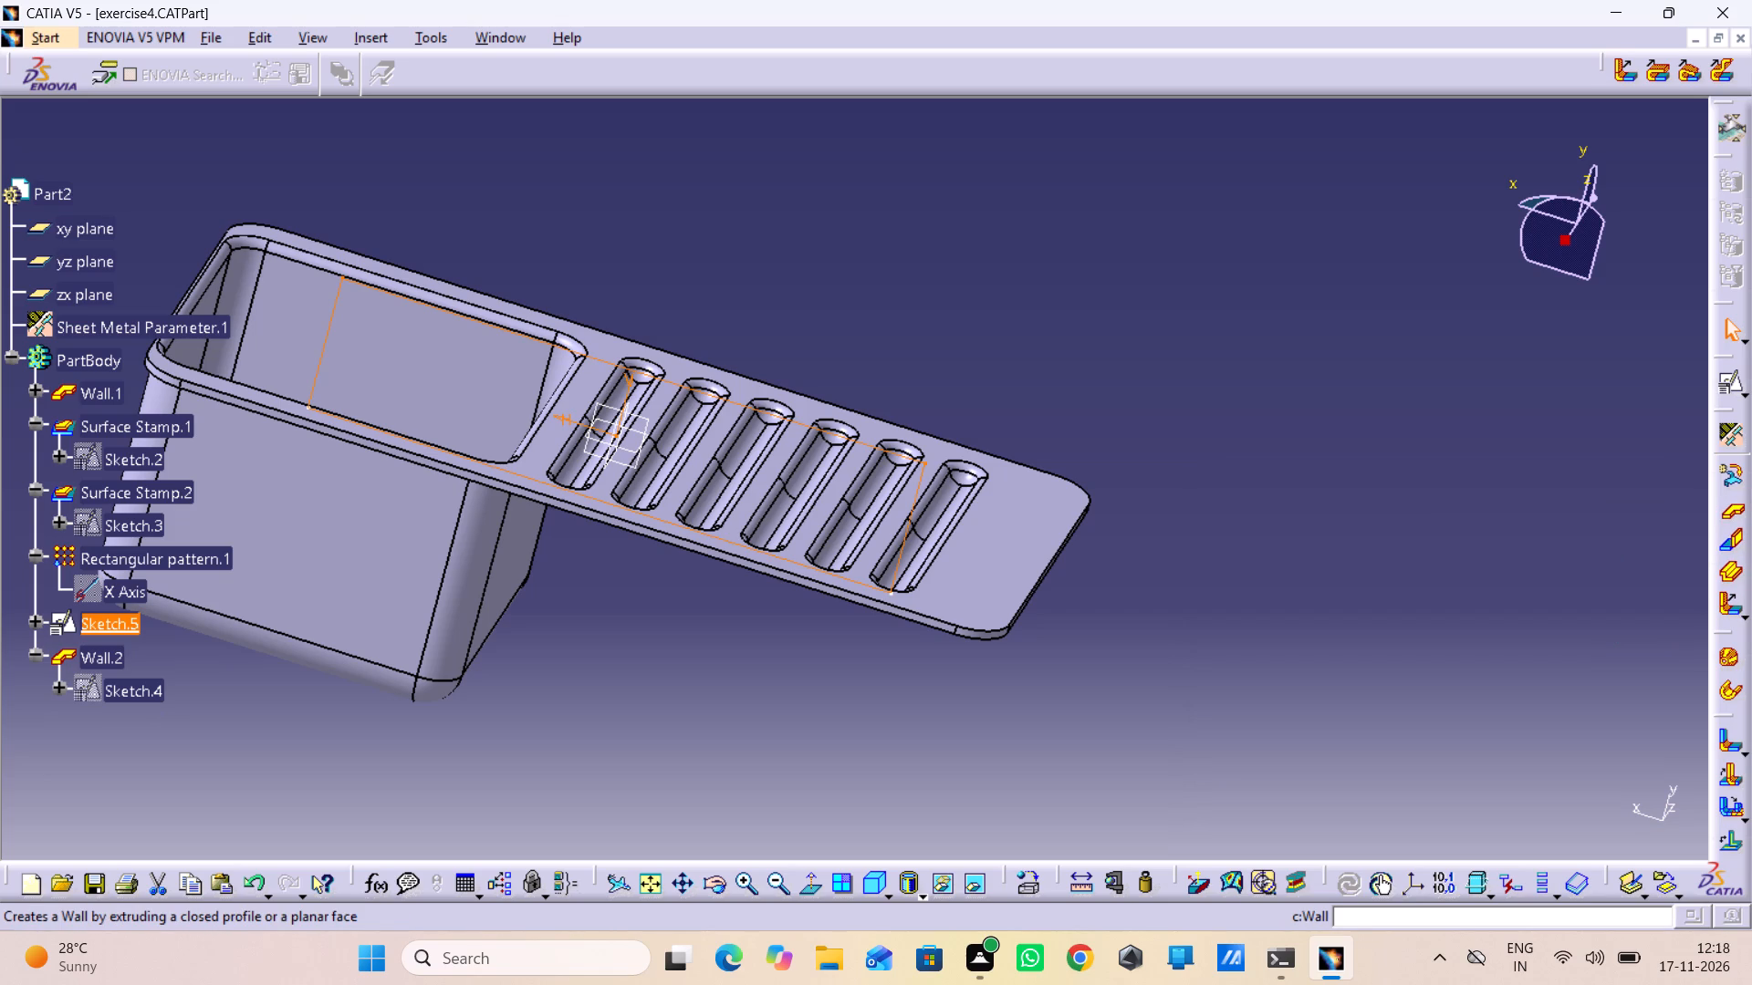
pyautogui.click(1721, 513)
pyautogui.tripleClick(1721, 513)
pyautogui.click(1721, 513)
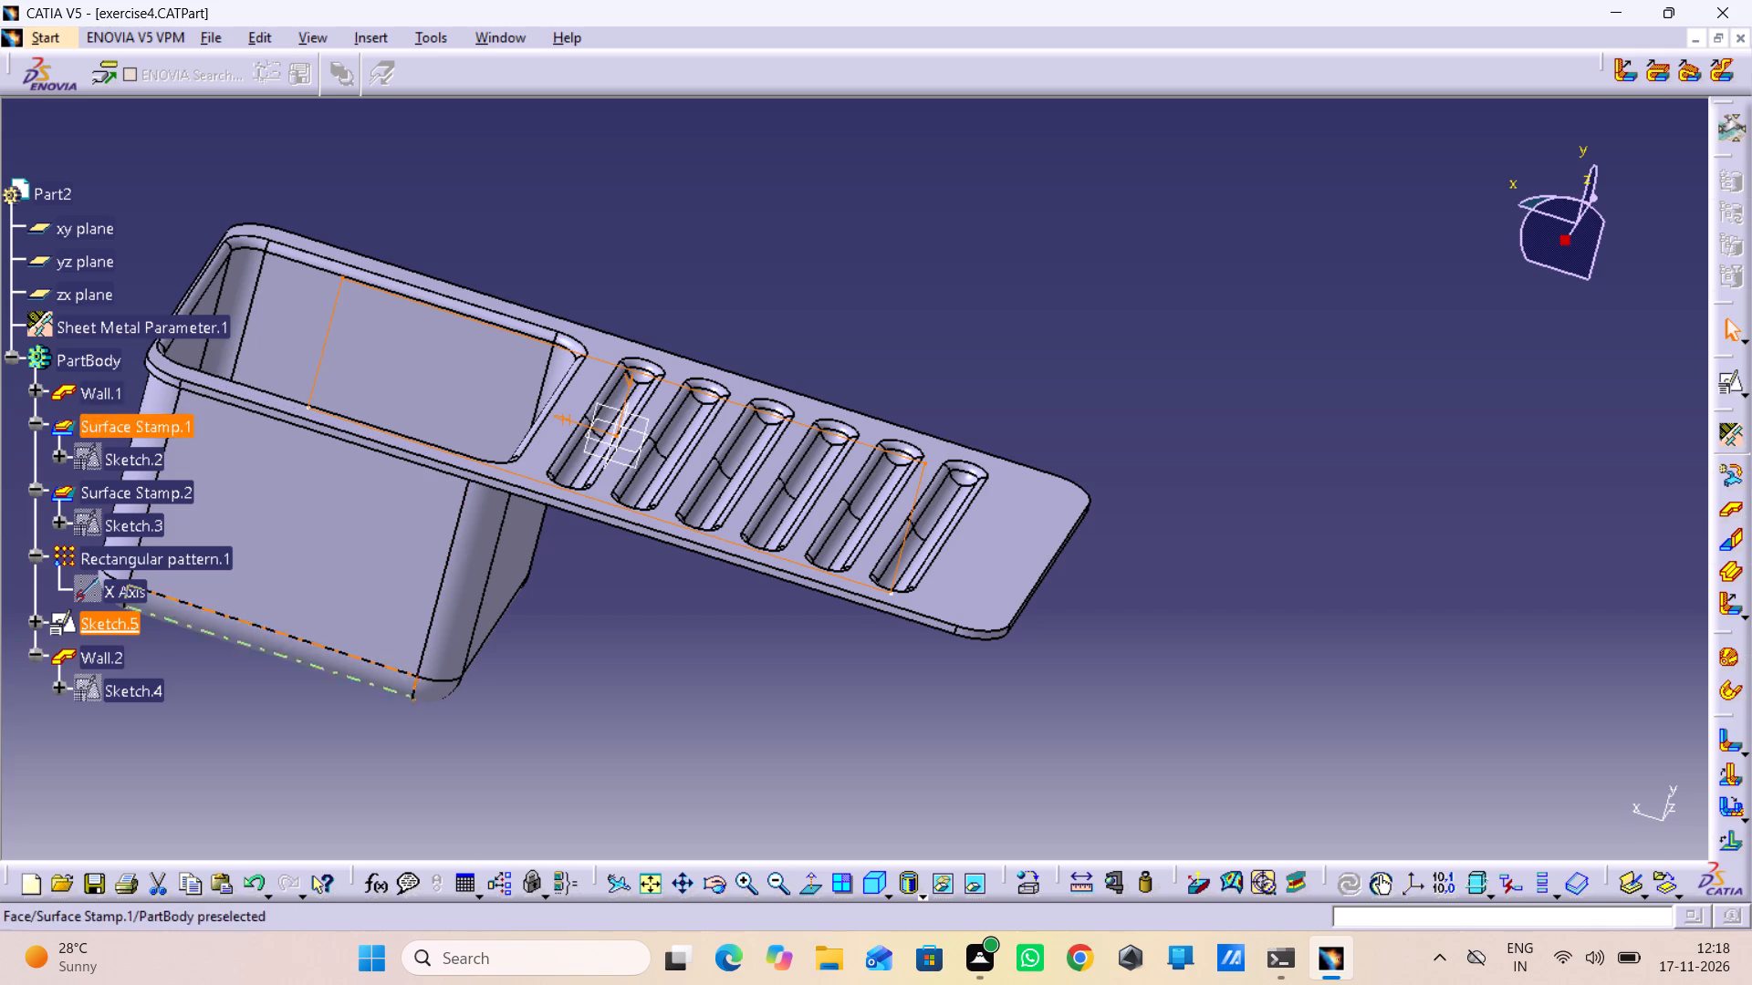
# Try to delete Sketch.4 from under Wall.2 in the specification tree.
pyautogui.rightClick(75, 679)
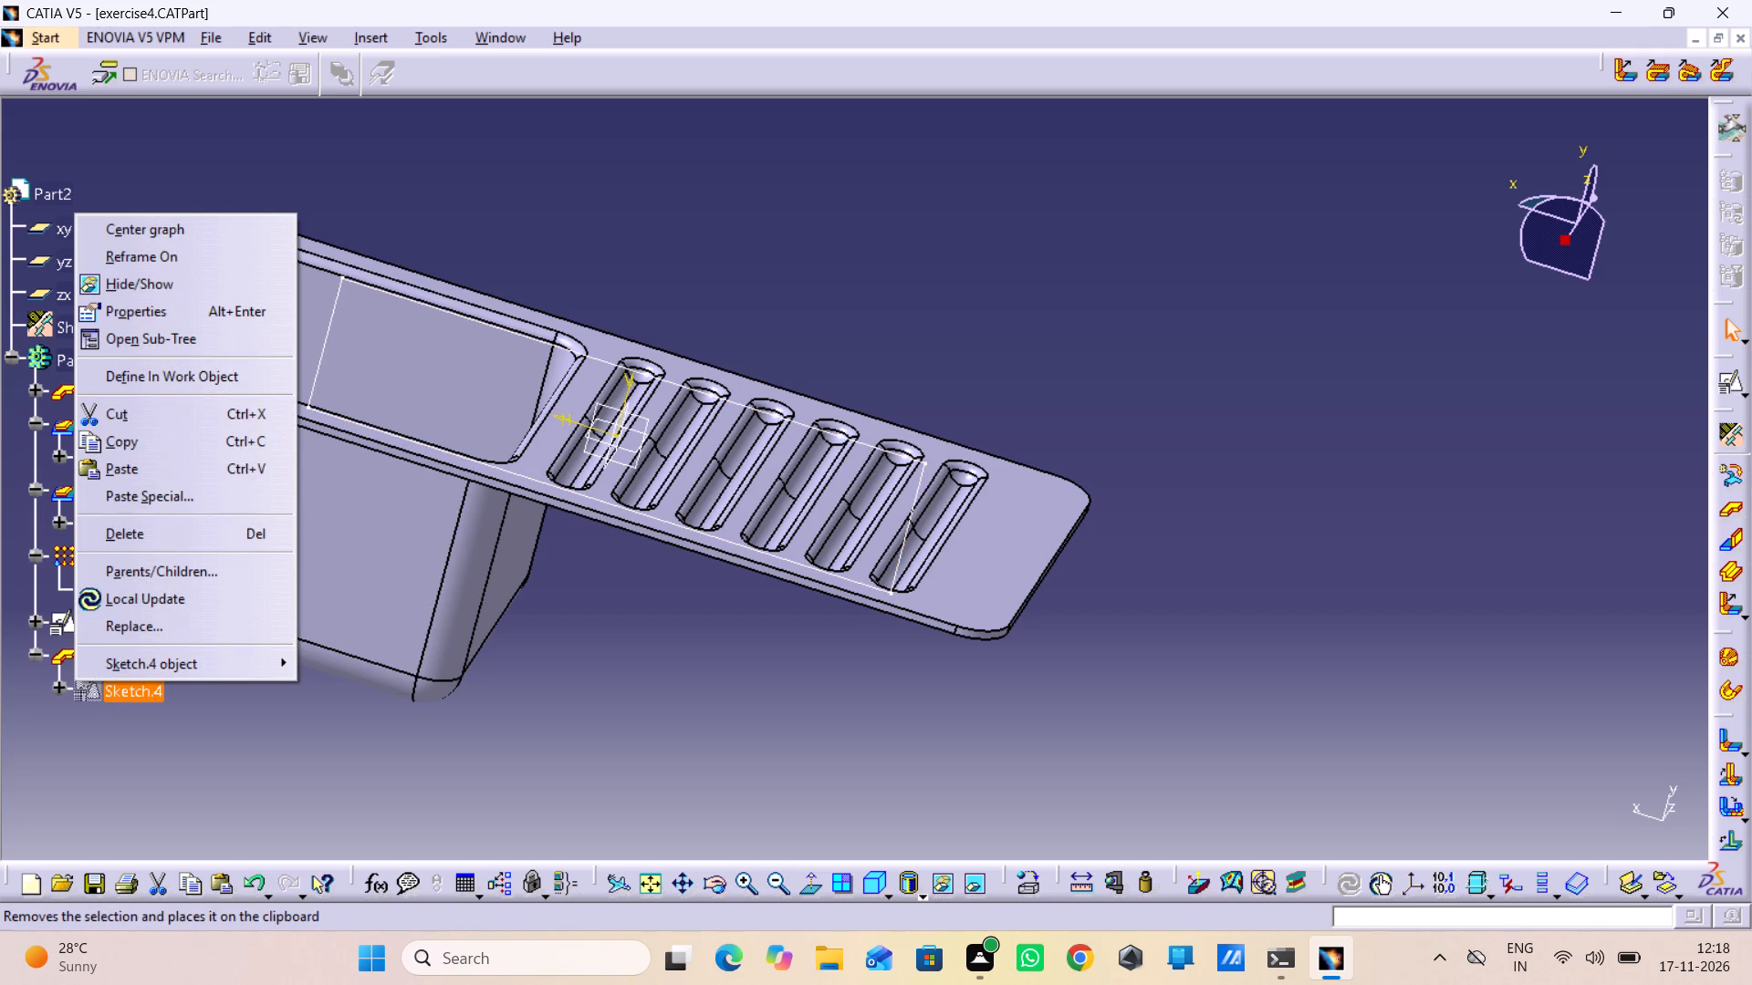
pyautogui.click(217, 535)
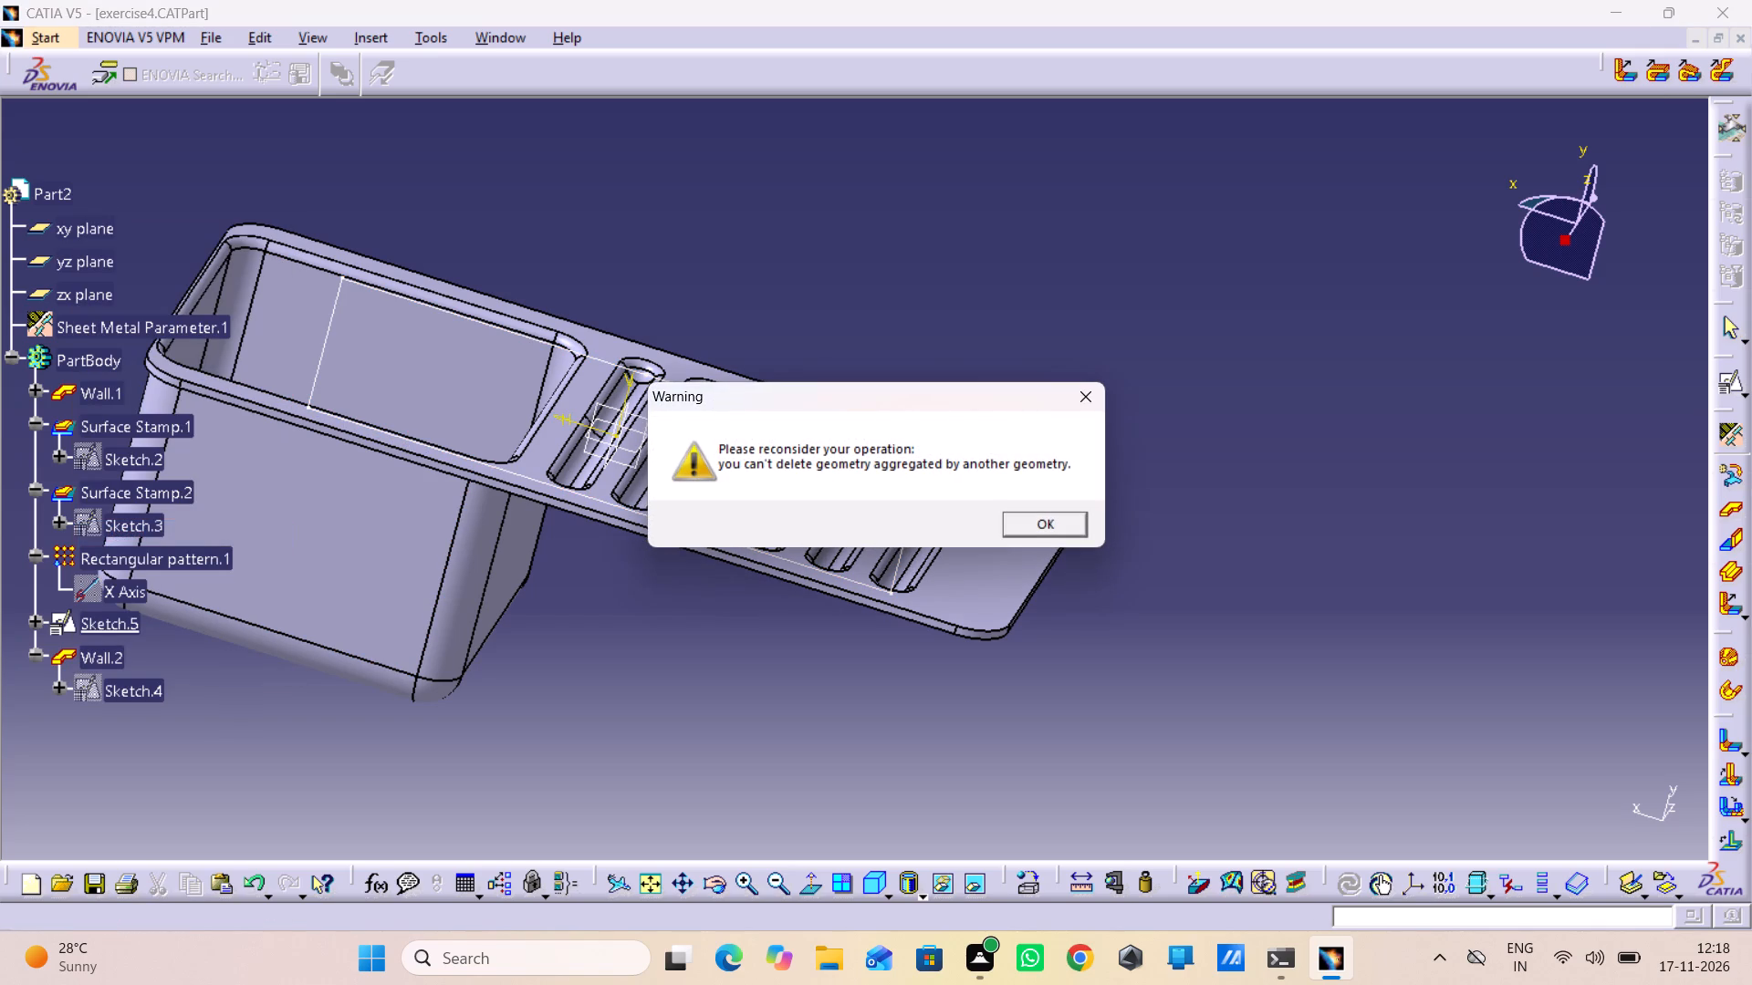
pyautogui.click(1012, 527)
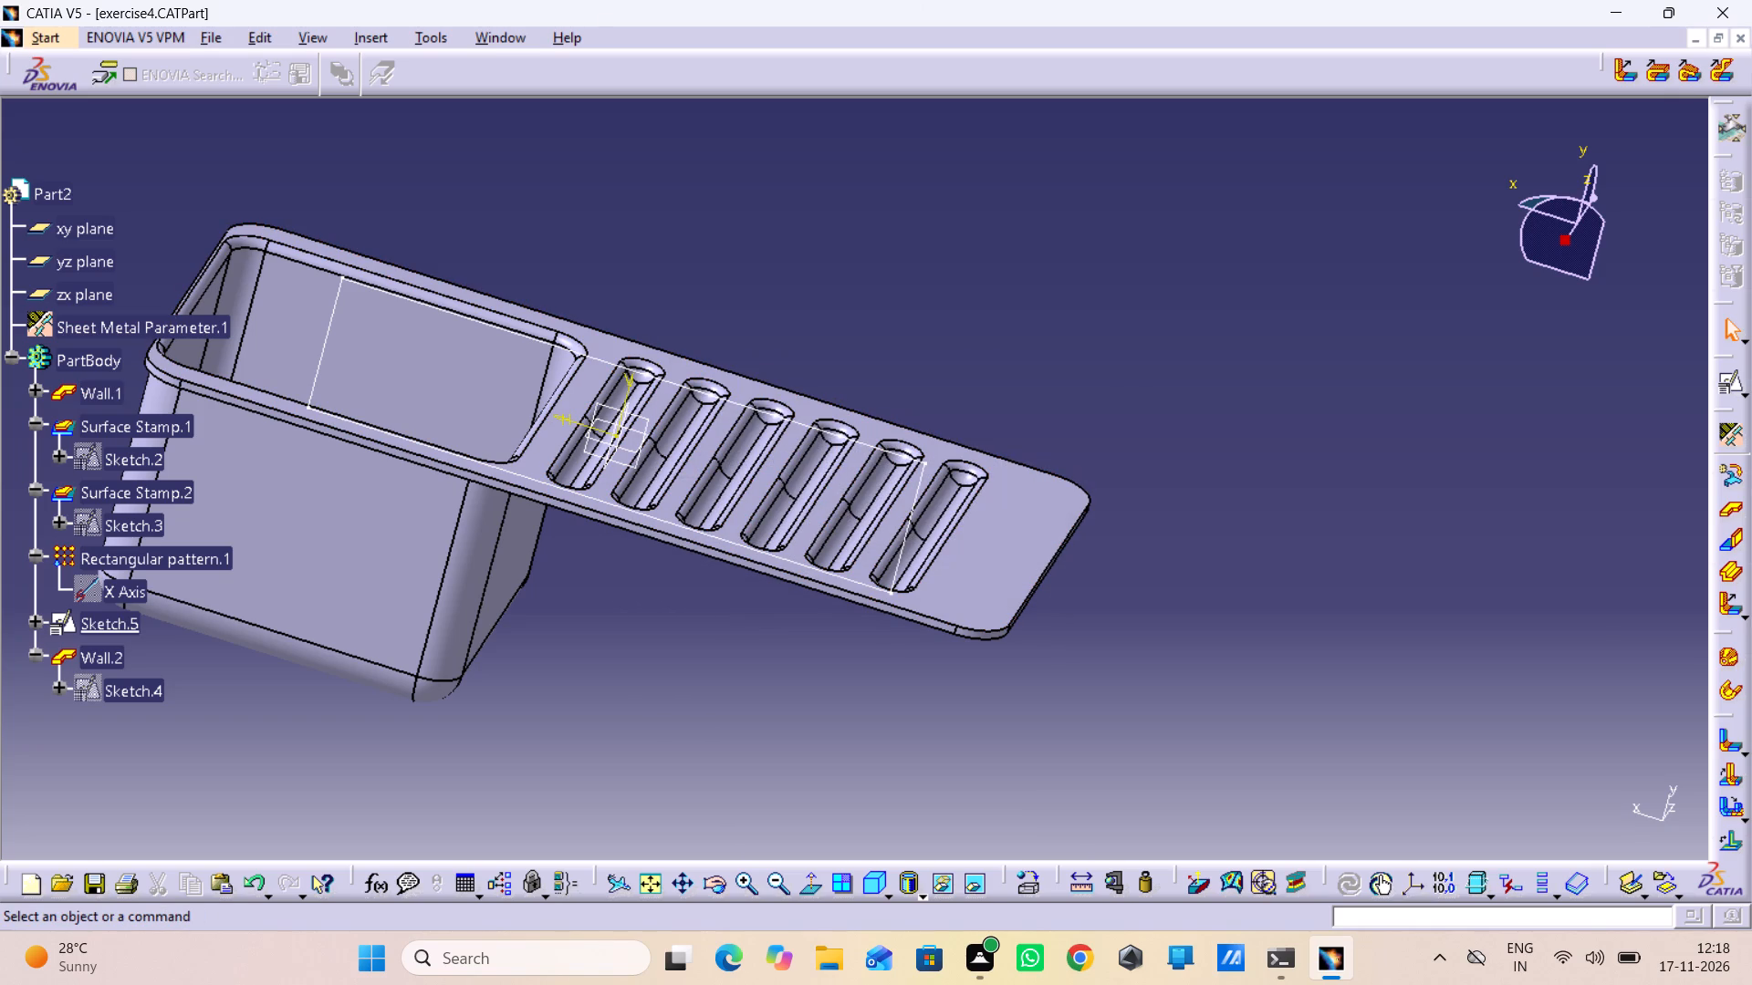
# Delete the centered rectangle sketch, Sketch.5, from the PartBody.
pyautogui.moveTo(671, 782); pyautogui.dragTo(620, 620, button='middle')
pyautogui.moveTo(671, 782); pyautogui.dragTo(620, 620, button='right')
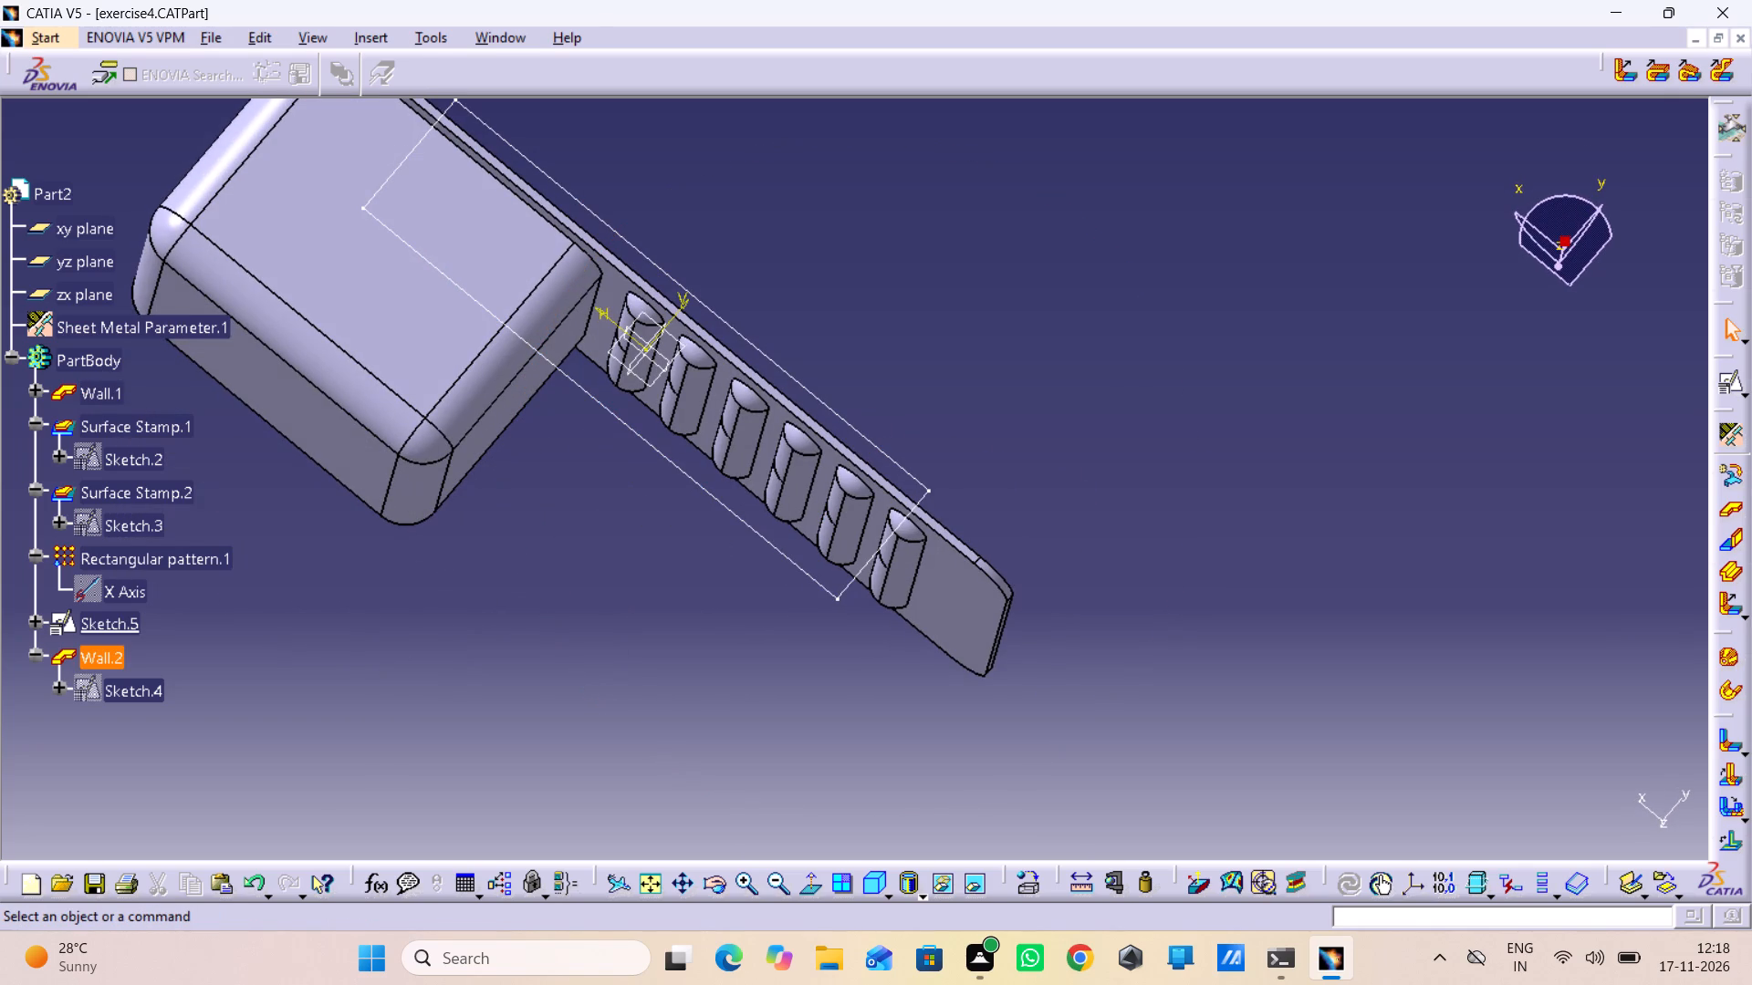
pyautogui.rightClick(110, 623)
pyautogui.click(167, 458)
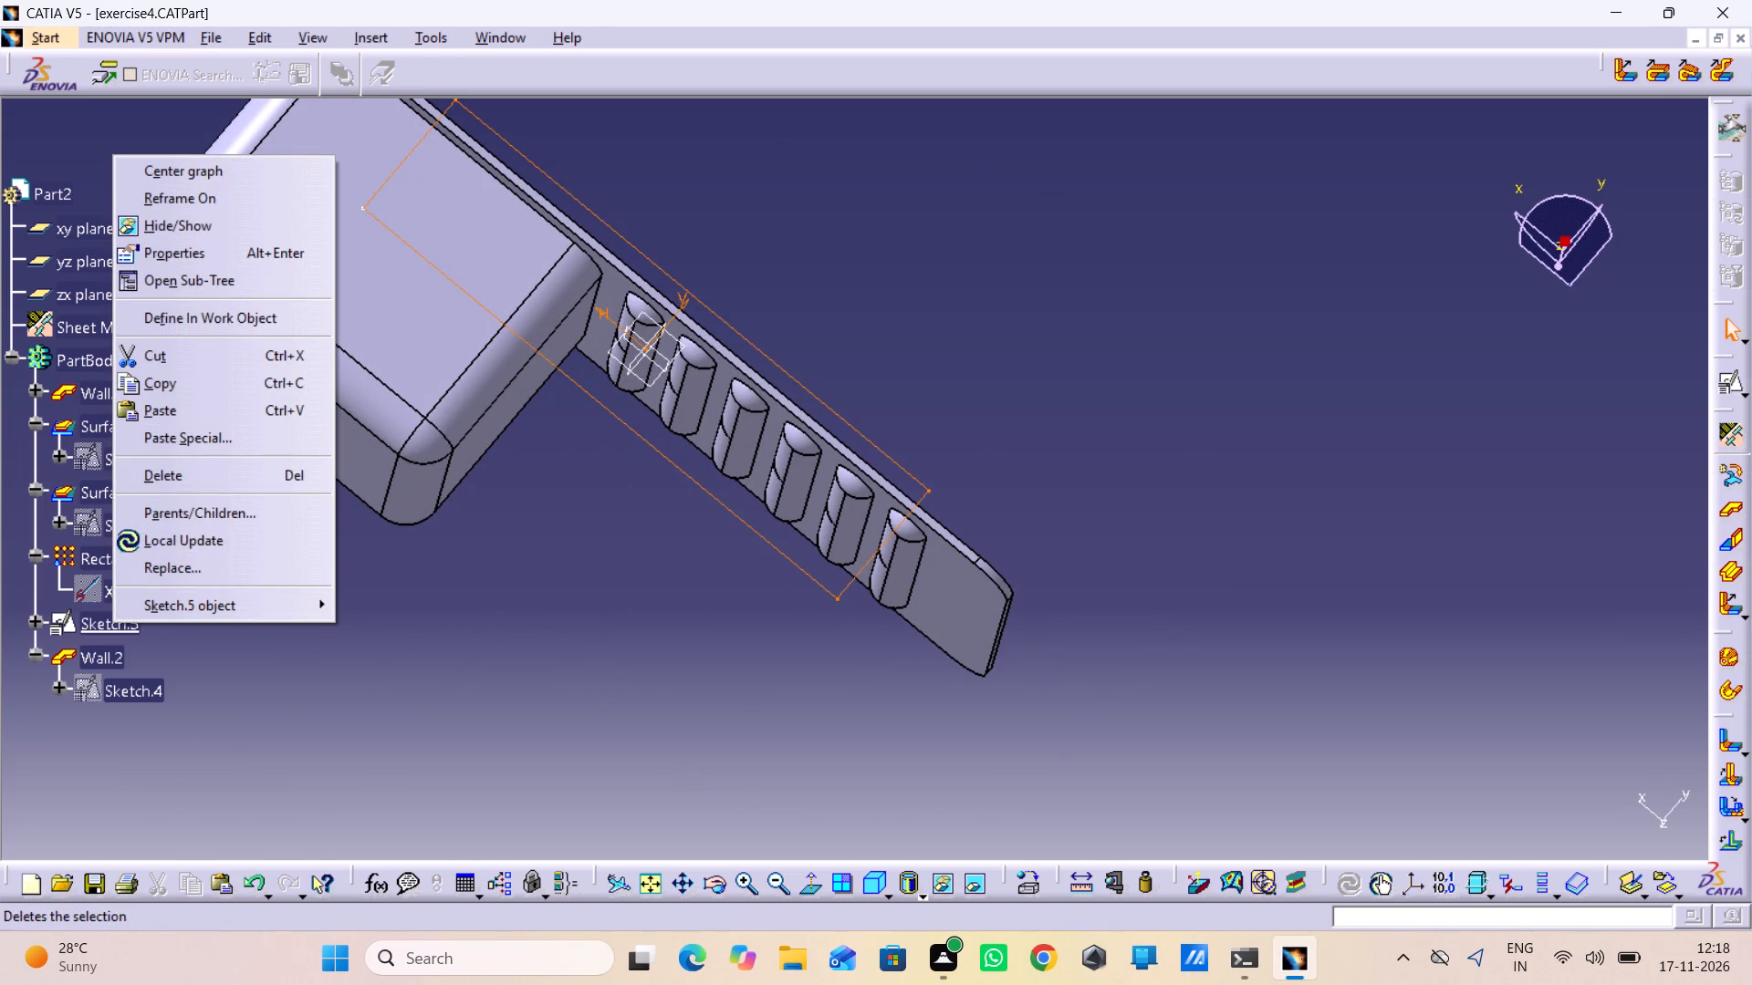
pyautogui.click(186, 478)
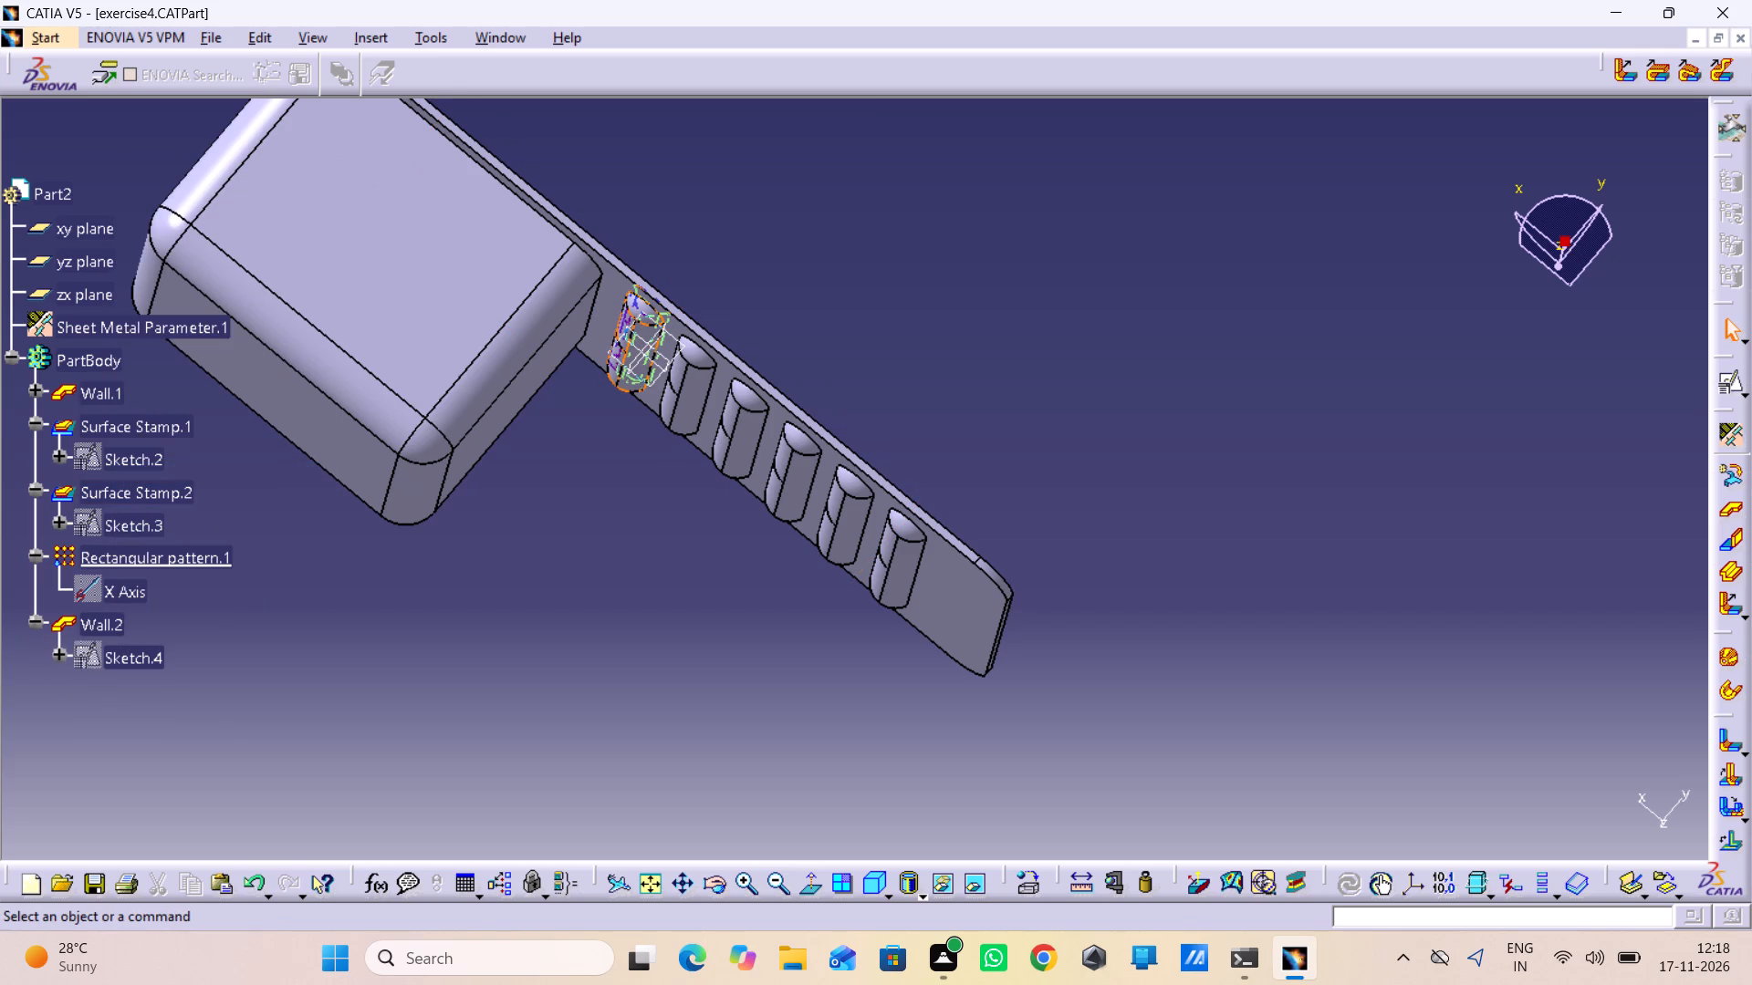
# Examine the stamped basin and the row of patterned grooves from above and from underneath.
pyautogui.click(1287, 457)
pyautogui.moveTo(1017, 411); pyautogui.dragTo(620, 636, button='middle')
pyautogui.moveTo(1017, 411); pyautogui.dragTo(628, 630, button='right')
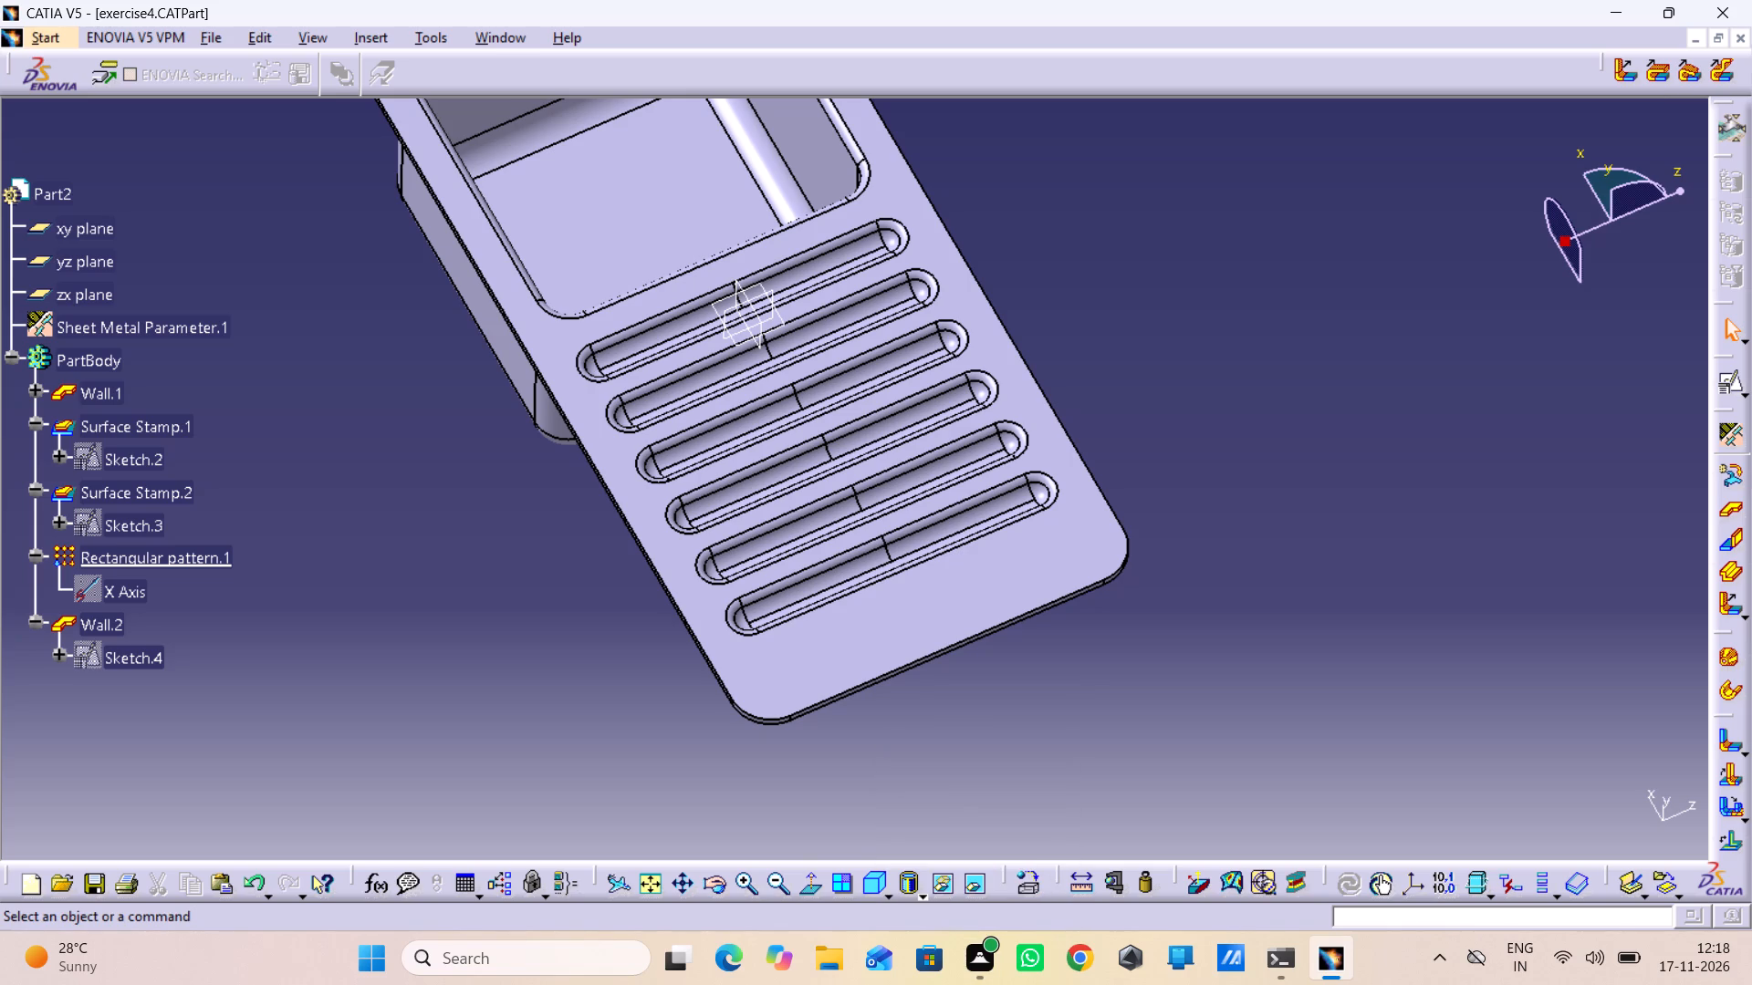
pyautogui.moveTo(1227, 512); pyautogui.dragTo(1376, 733, button='middle')
pyautogui.moveTo(1376, 733); pyautogui.dragTo(1151, 511, button='middle')
pyautogui.moveTo(1376, 733); pyautogui.dragTo(1151, 511, button='right')
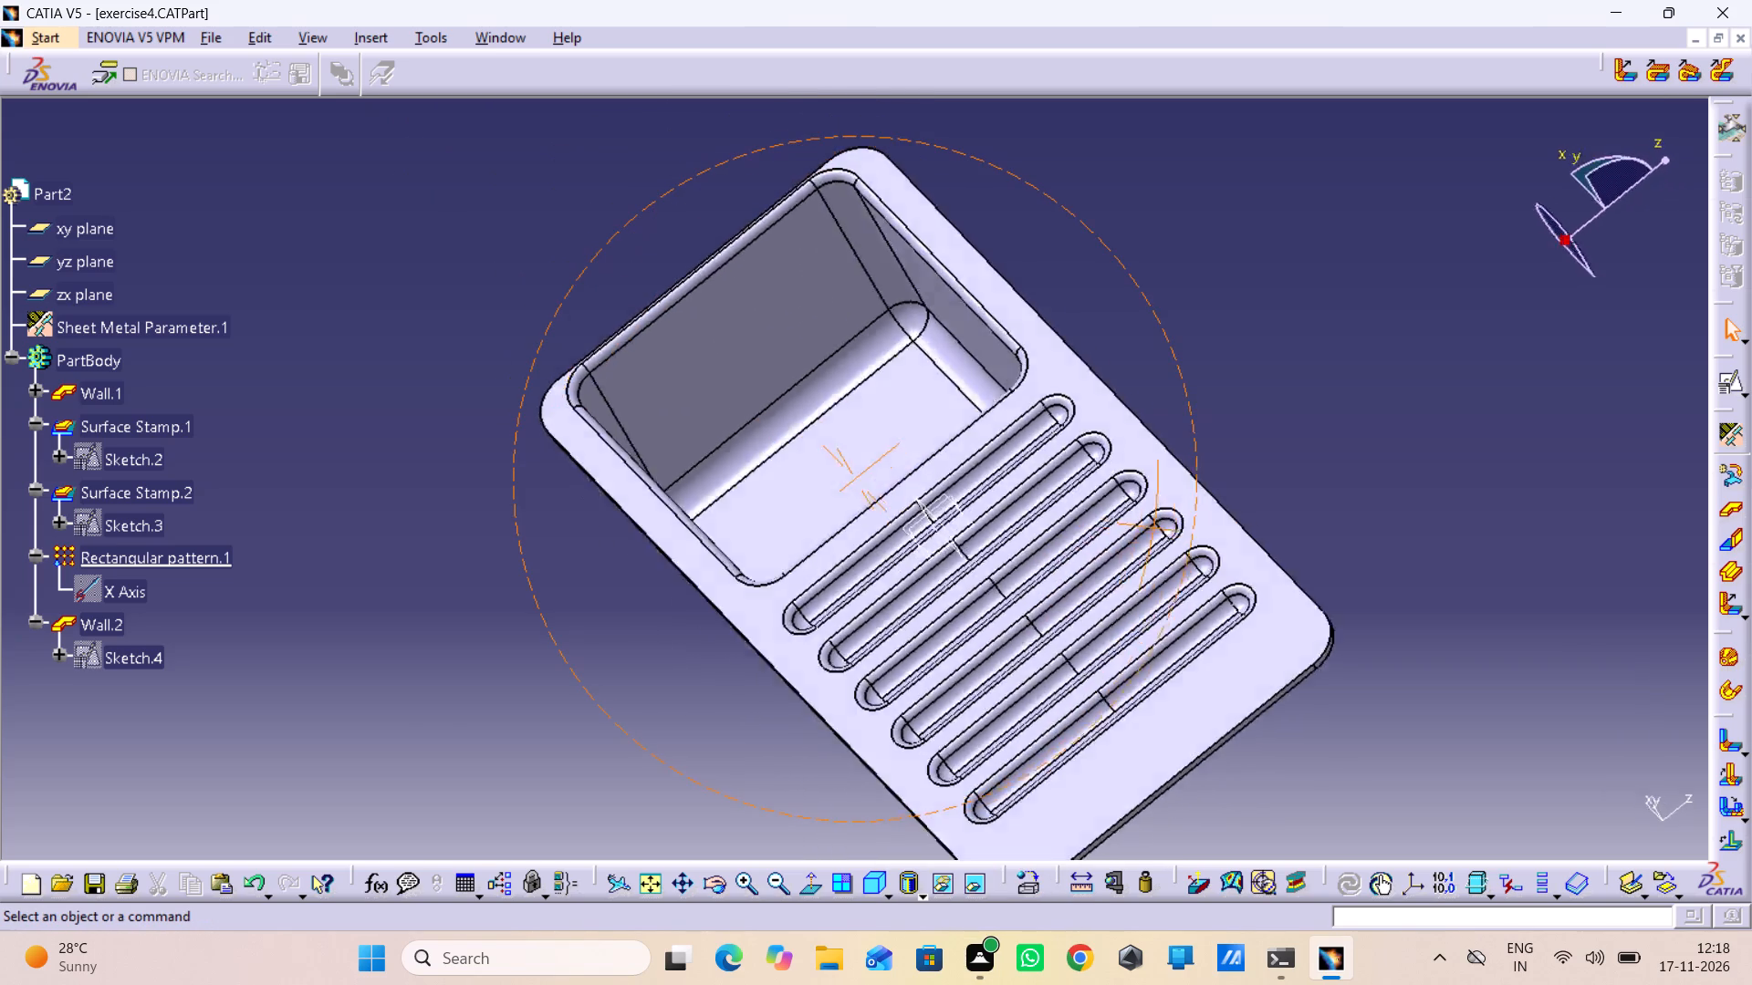
pyautogui.moveTo(1151, 511); pyautogui.dragTo(551, 469, button='middle')
pyautogui.moveTo(1151, 511); pyautogui.dragTo(551, 469, button='right')
pyautogui.moveTo(1436, 235); pyautogui.dragTo(1530, 751, button='middle')
pyautogui.moveTo(1438, 259); pyautogui.dragTo(1530, 751, button='right')
pyautogui.moveTo(1093, 254); pyautogui.dragTo(947, 572, button='middle')
pyautogui.moveTo(1093, 254); pyautogui.dragTo(947, 572, button='right')
pyautogui.moveTo(1271, 491); pyautogui.dragTo(1371, 296, button='middle')
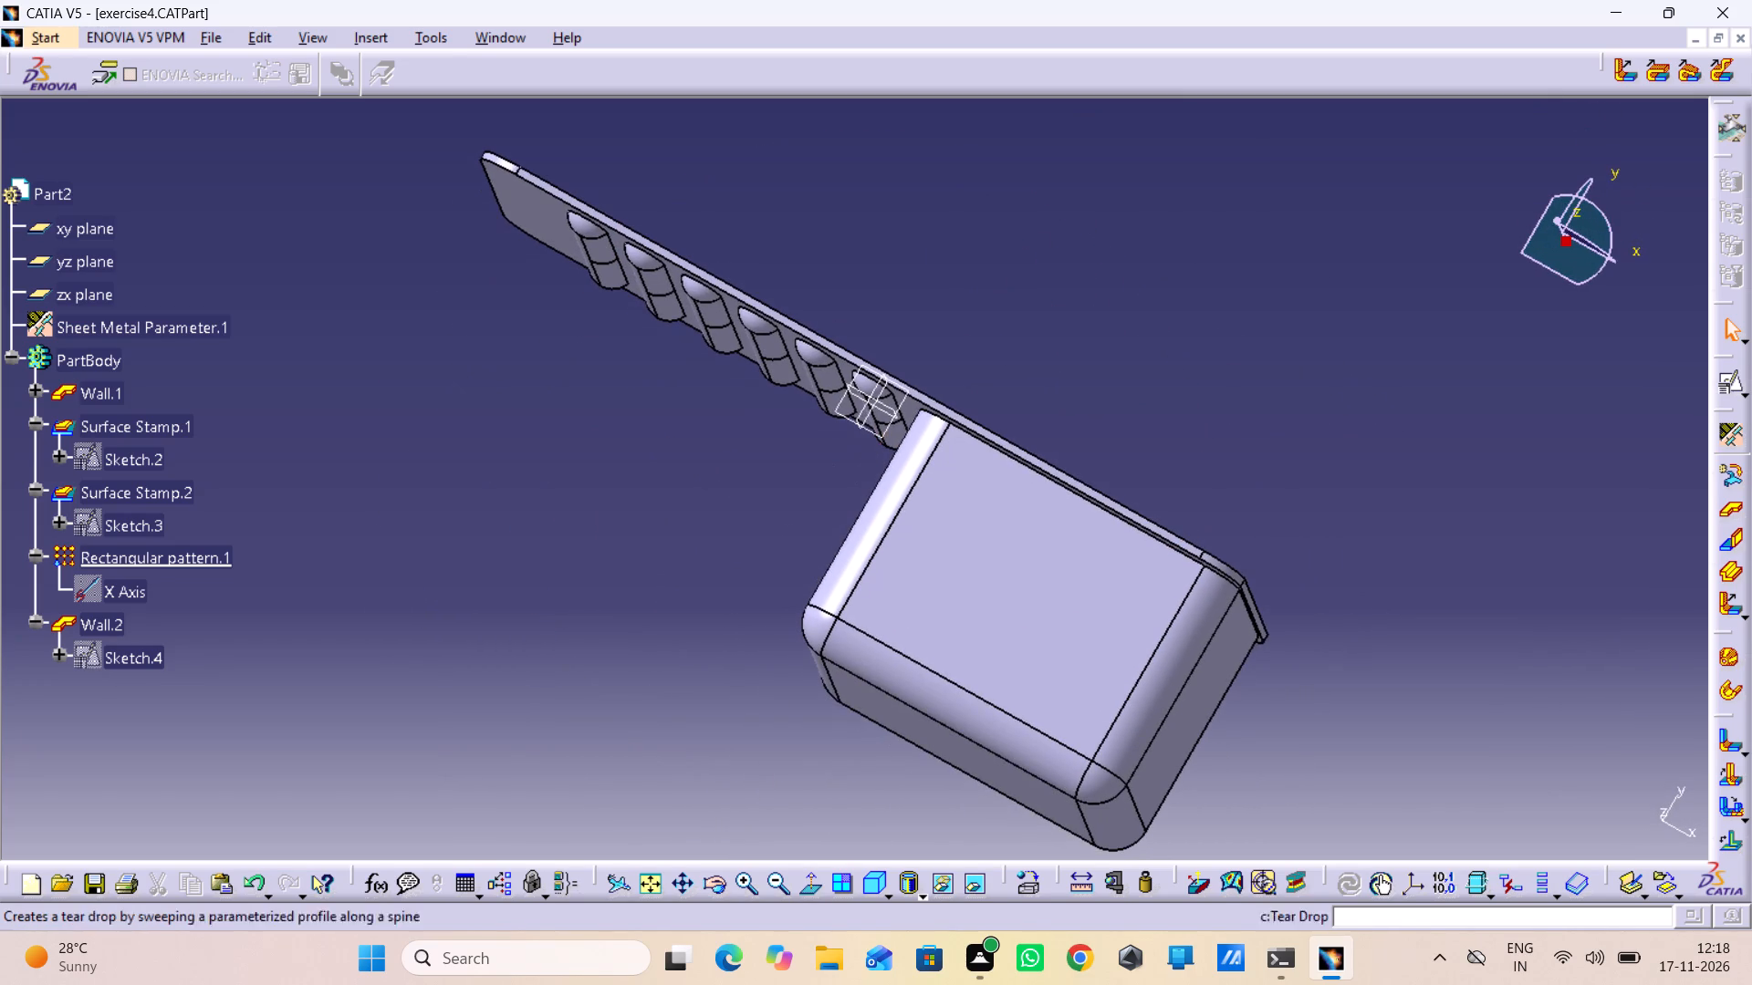
# Close the exercise4 part without saving the changes, returning to Part1.
pyautogui.click(1747, 33)
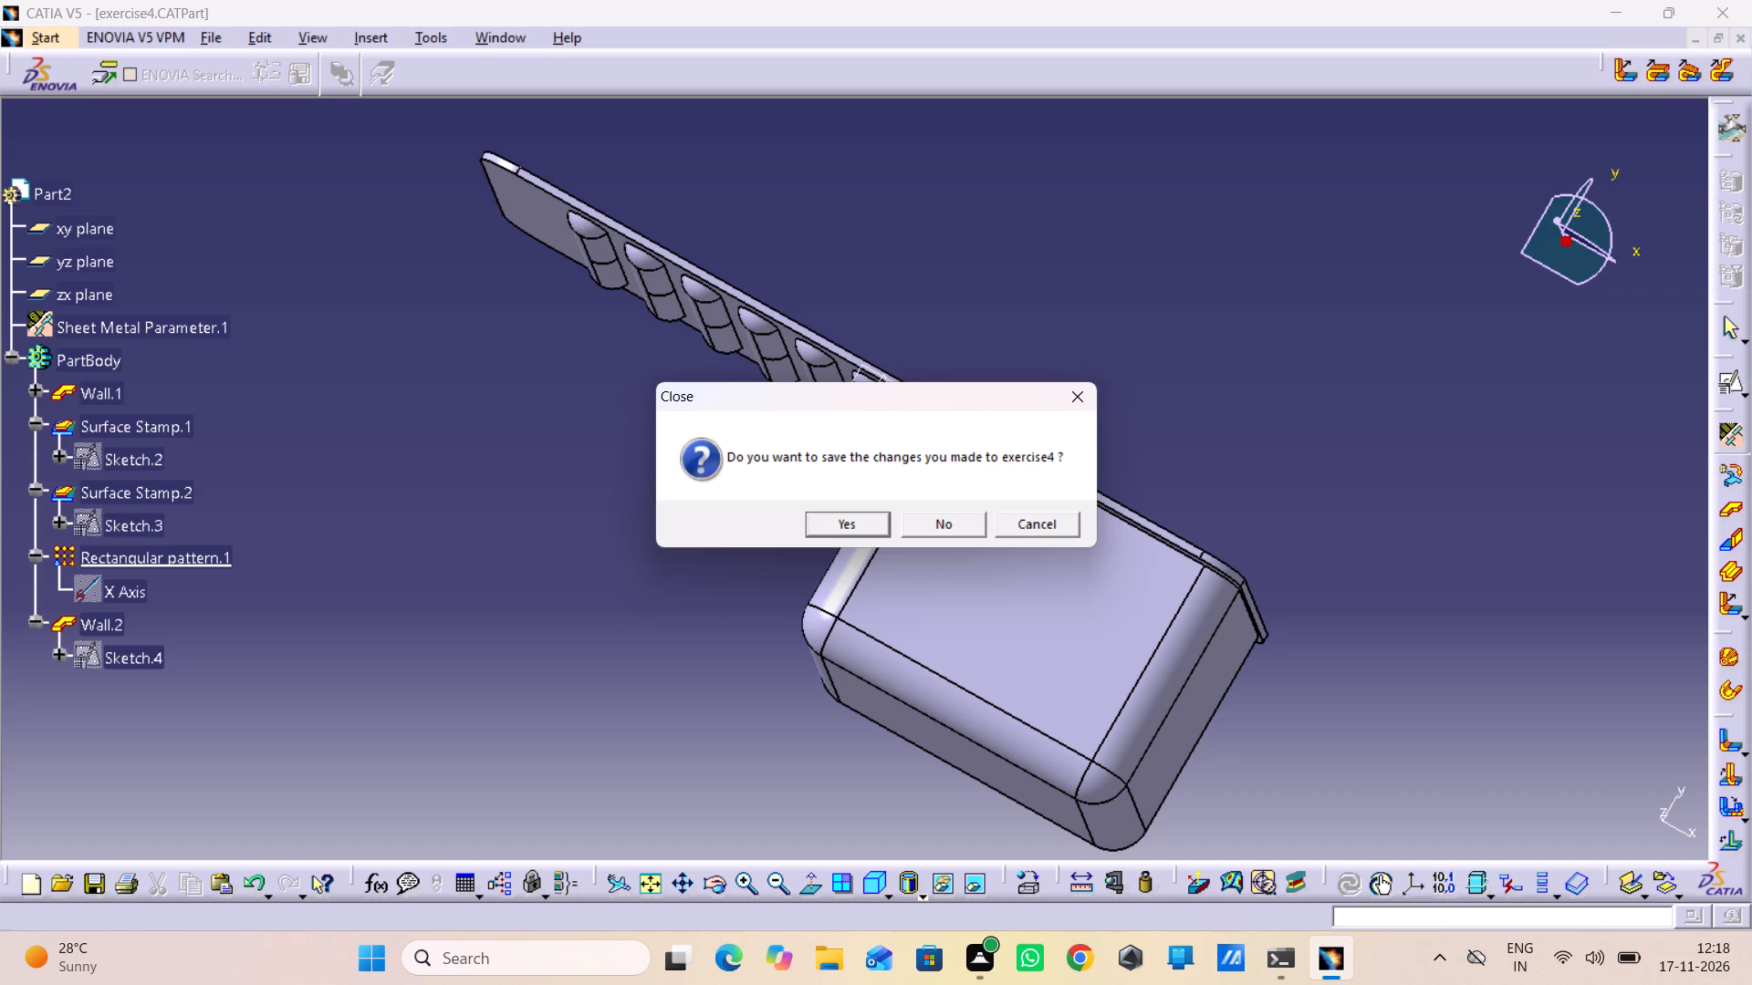
pyautogui.click(947, 512)
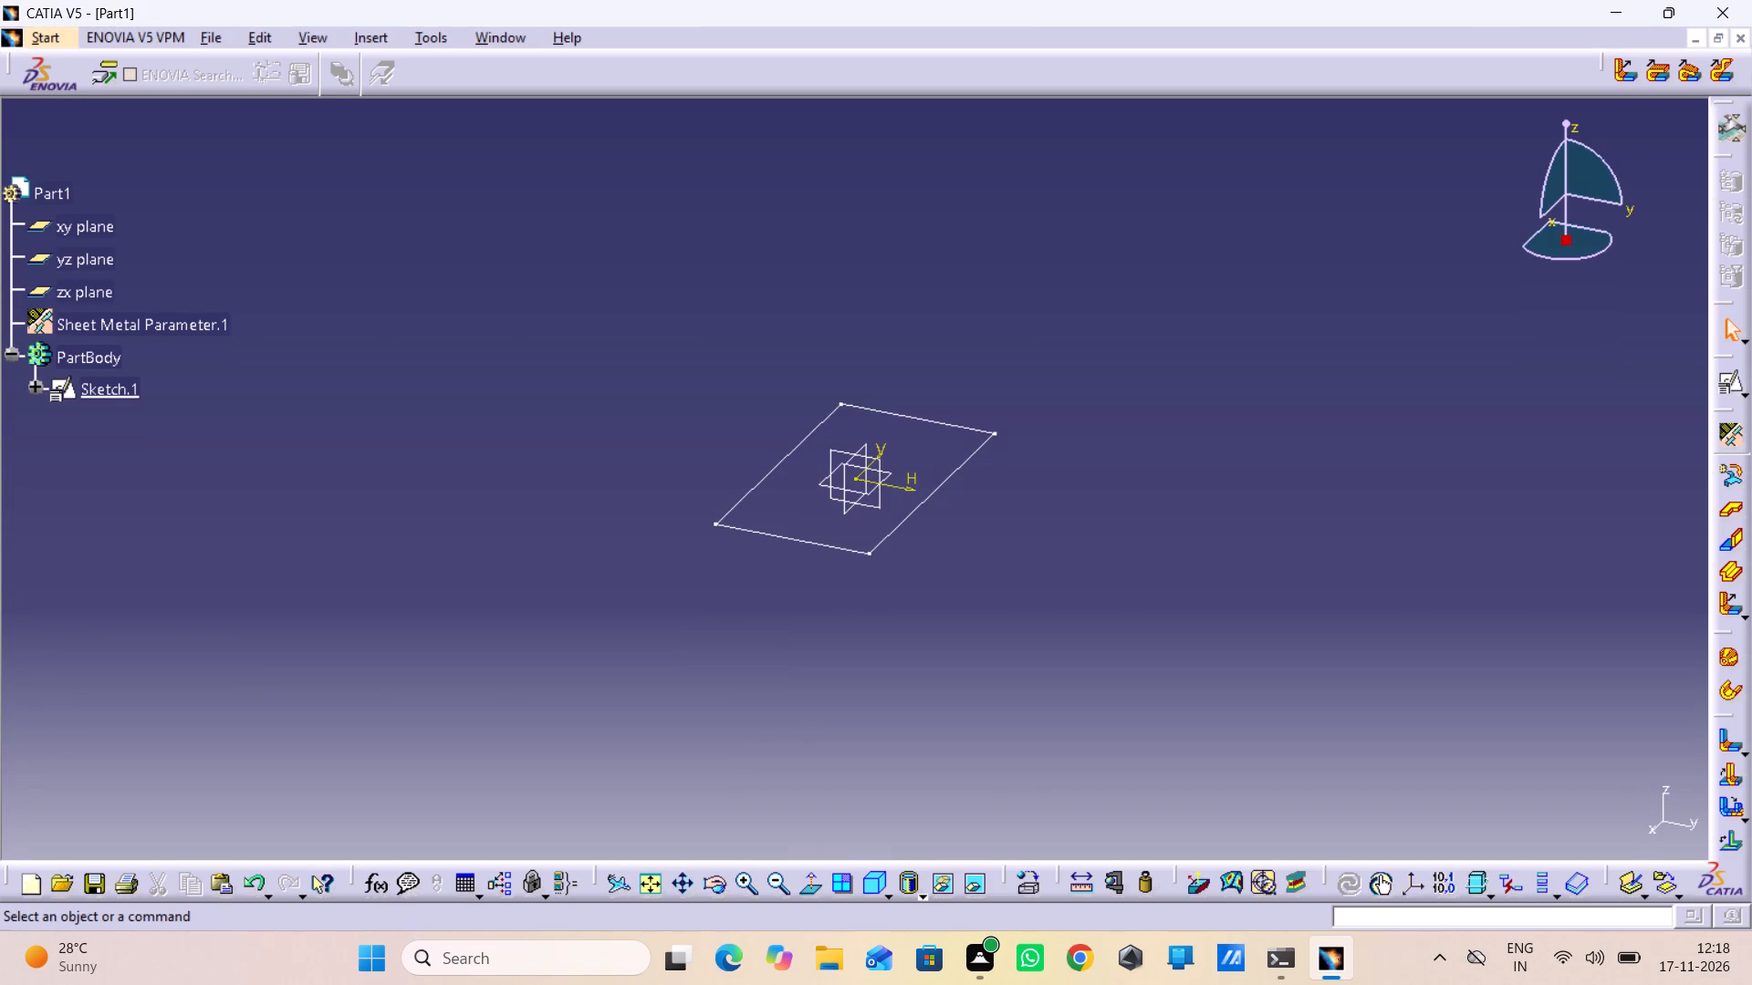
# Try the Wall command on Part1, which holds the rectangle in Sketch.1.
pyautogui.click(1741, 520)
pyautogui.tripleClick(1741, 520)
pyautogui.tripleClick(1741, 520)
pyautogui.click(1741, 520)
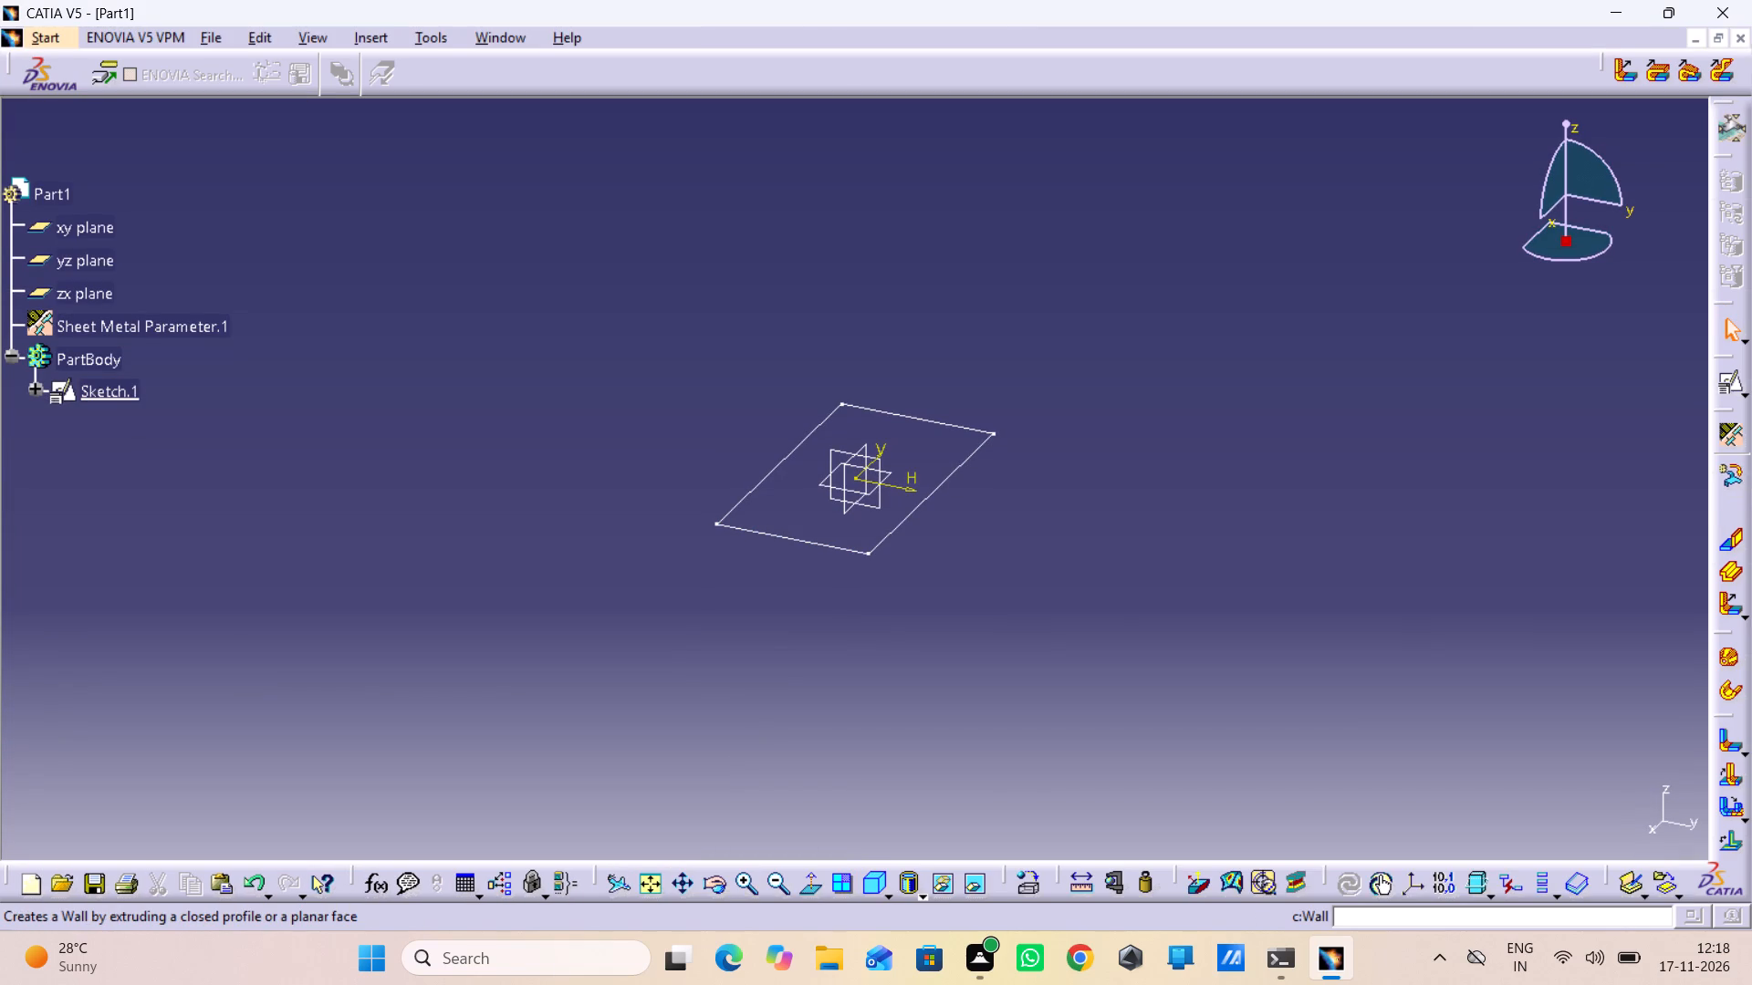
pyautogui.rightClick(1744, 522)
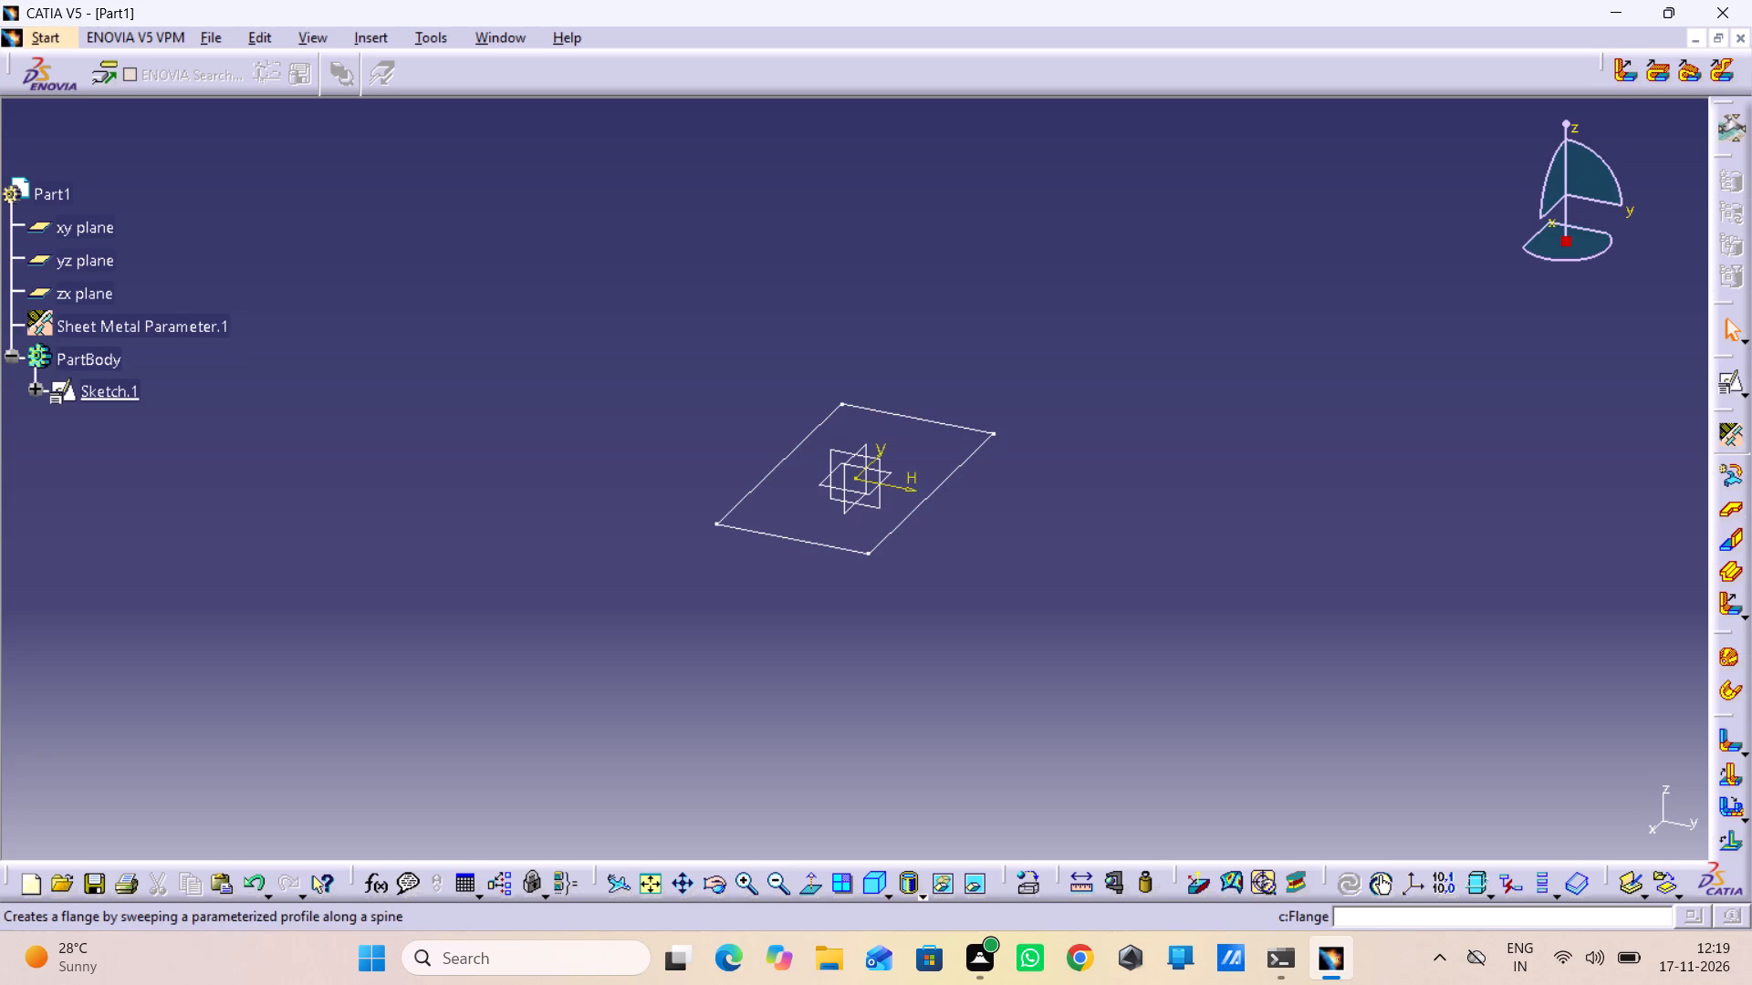
# Move the Swept Walls command set beside the ENOVIA tools and dock it there.
pyautogui.moveTo(1602, 61); pyautogui.dragTo(489, 76)
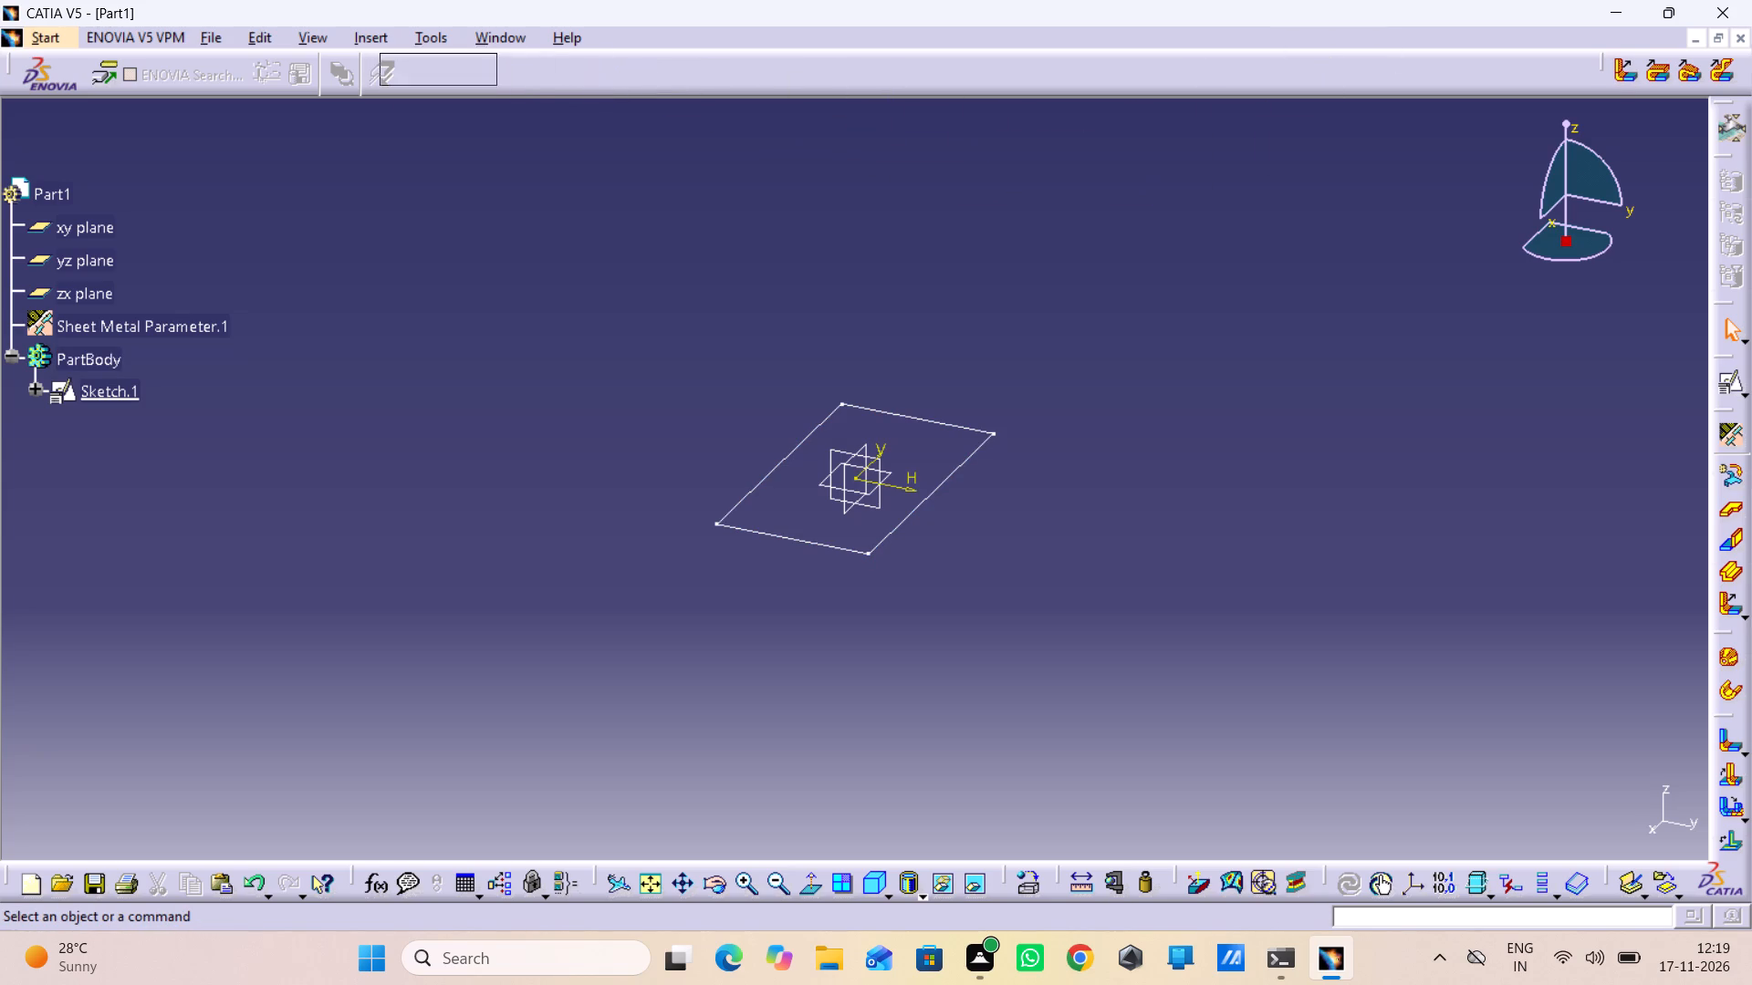
pyautogui.moveTo(489, 76); pyautogui.dragTo(529, 96)
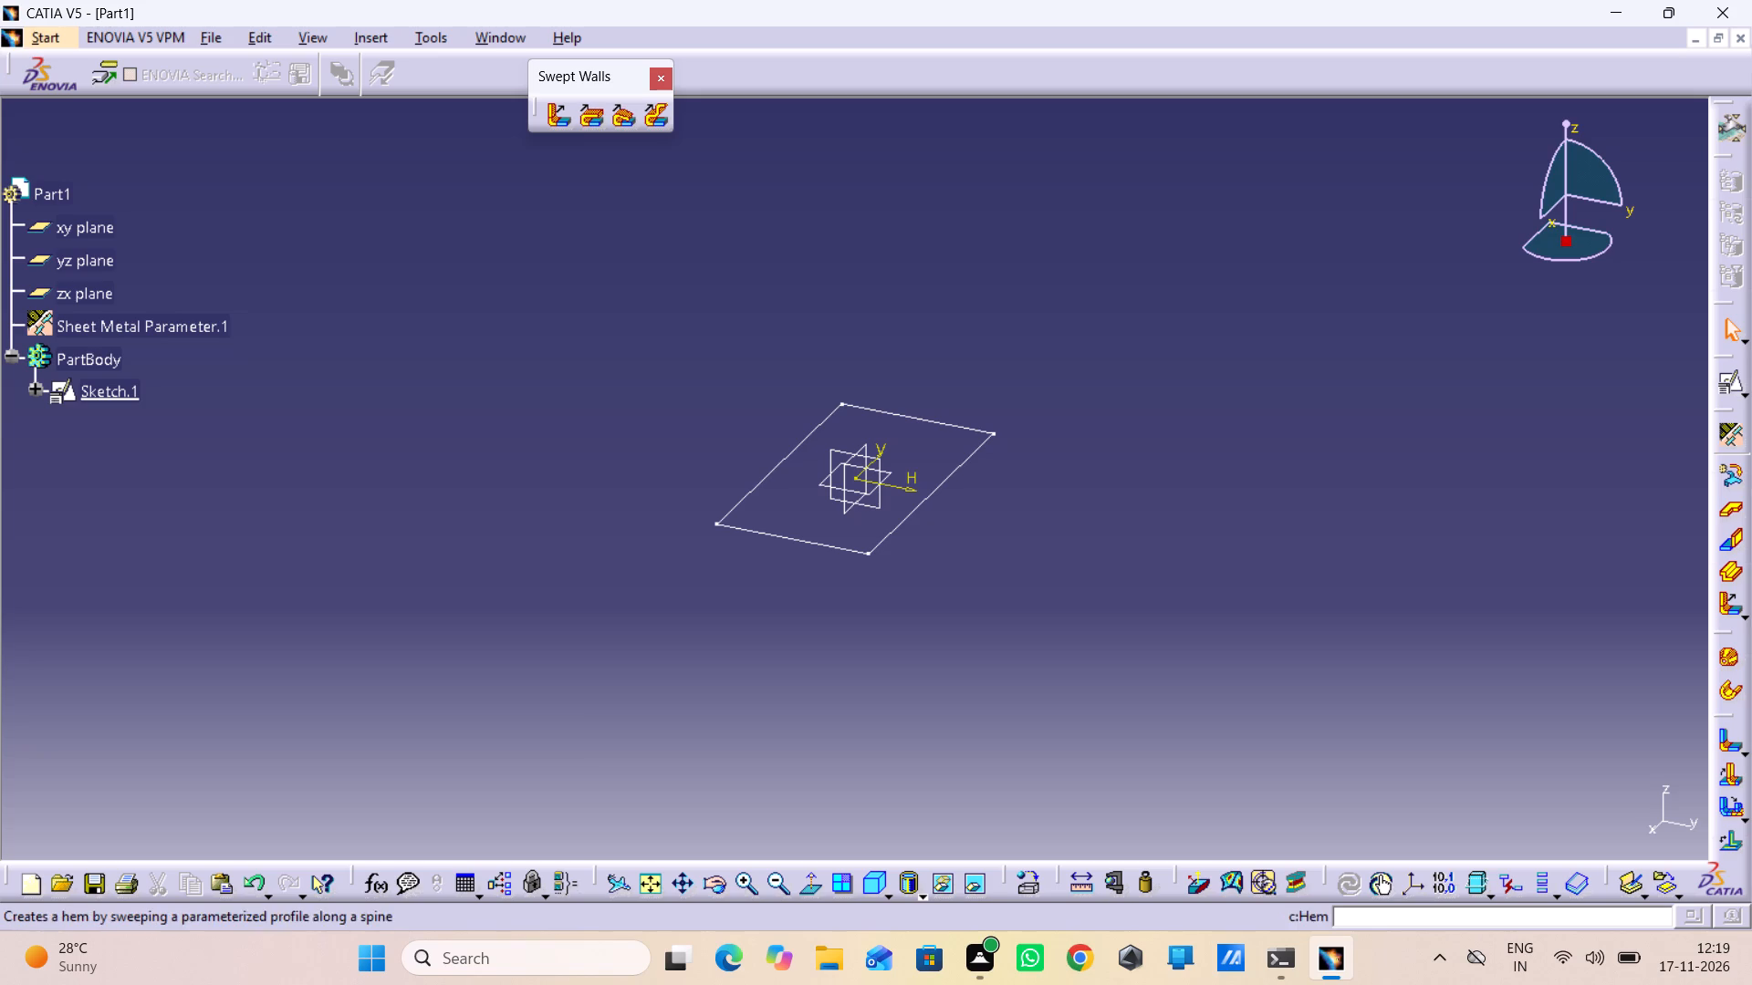
pyautogui.moveTo(546, 109); pyautogui.dragTo(516, 93)
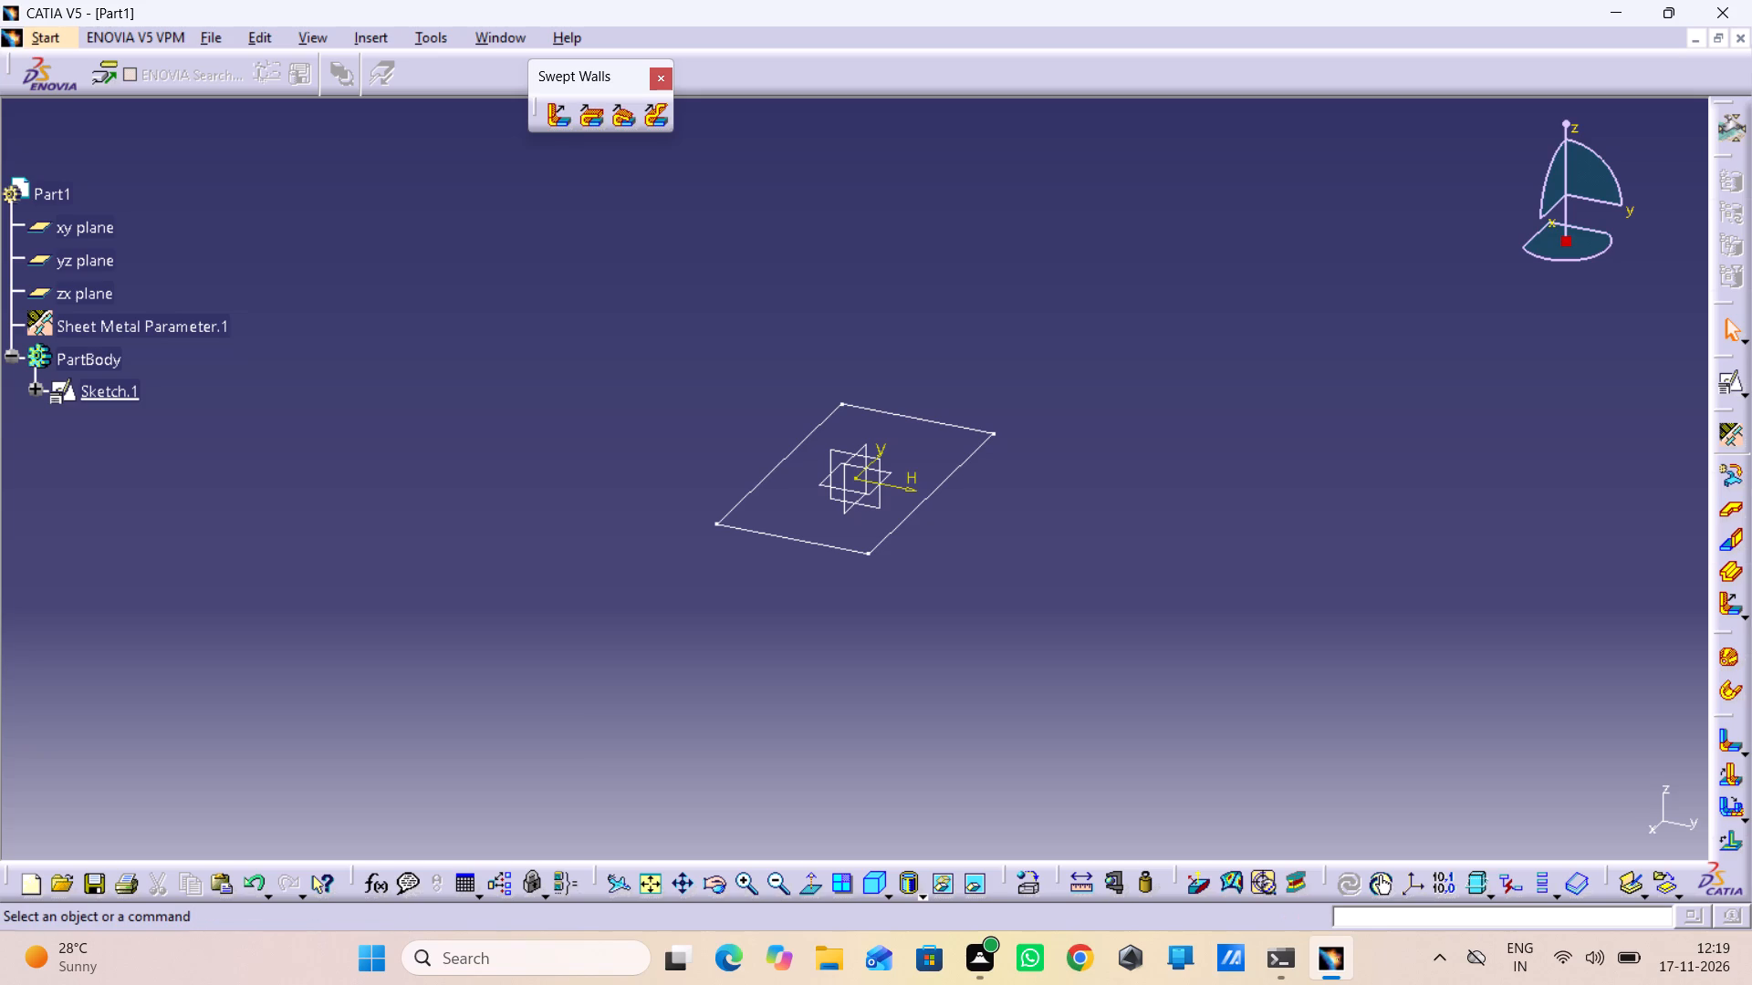
pyautogui.moveTo(516, 93); pyautogui.dragTo(516, 94)
pyautogui.moveTo(534, 101); pyautogui.dragTo(514, 92)
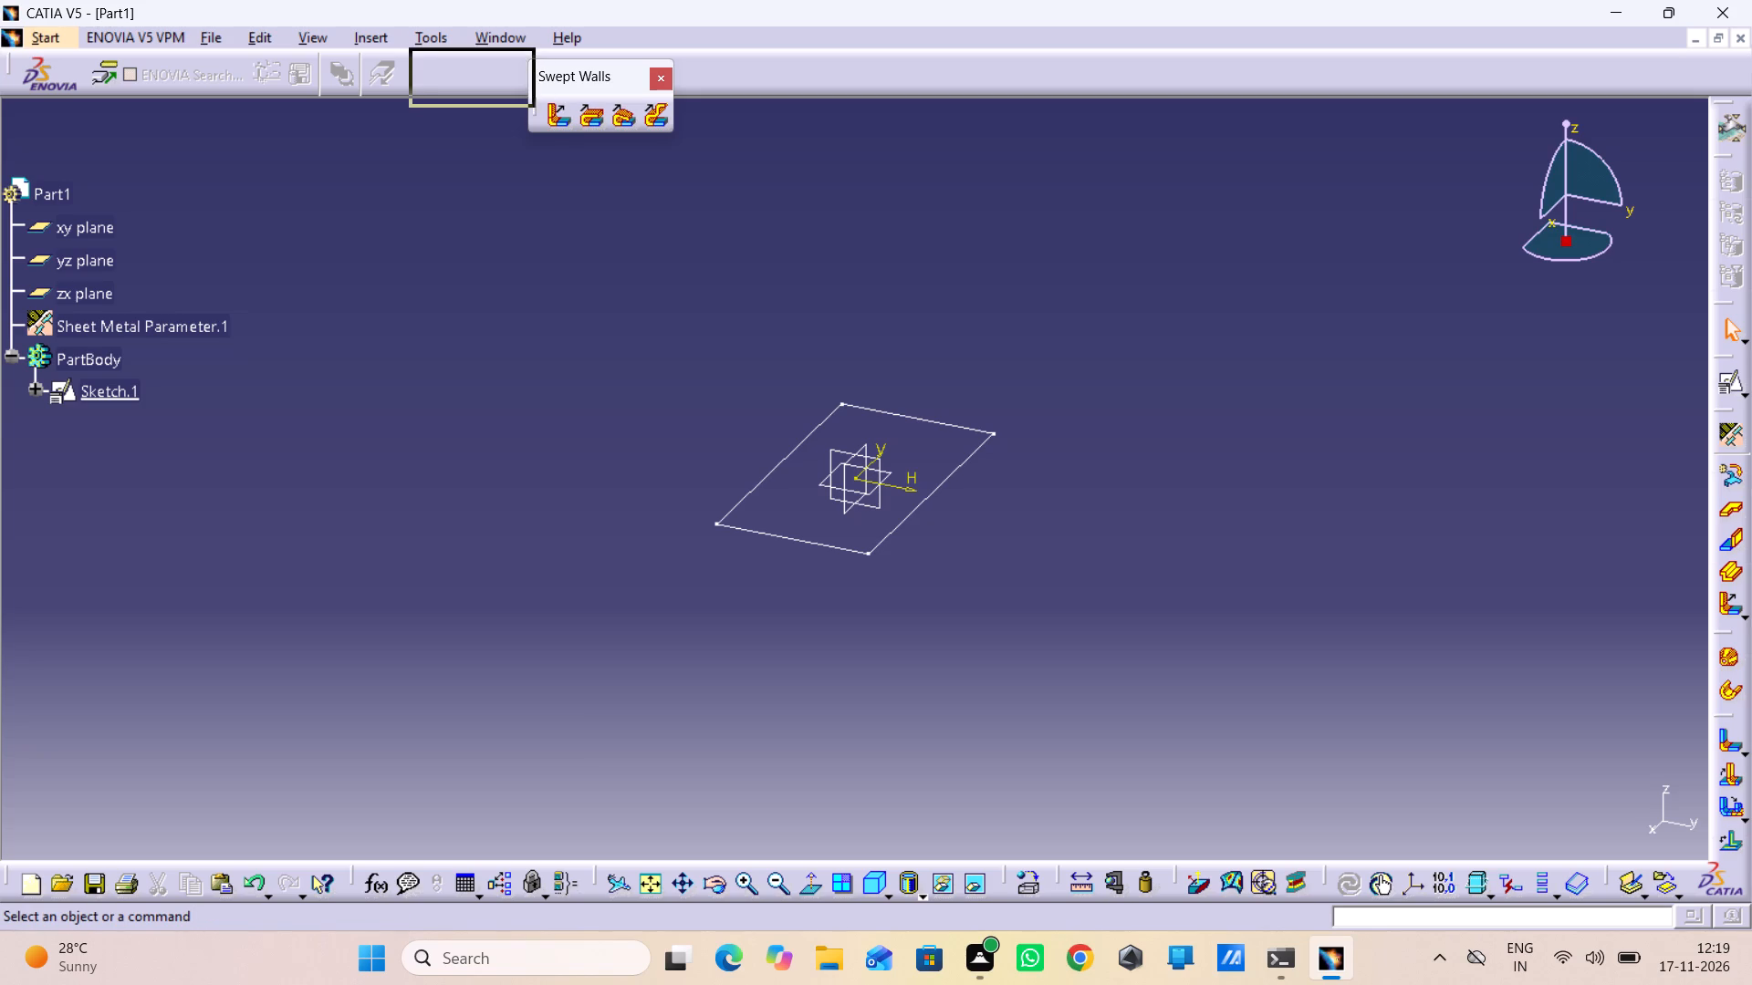
pyautogui.moveTo(514, 92); pyautogui.dragTo(507, 70)
pyautogui.moveTo(506, 70); pyautogui.dragTo(444, 72)
pyautogui.moveTo(443, 67); pyautogui.dragTo(391, 82)
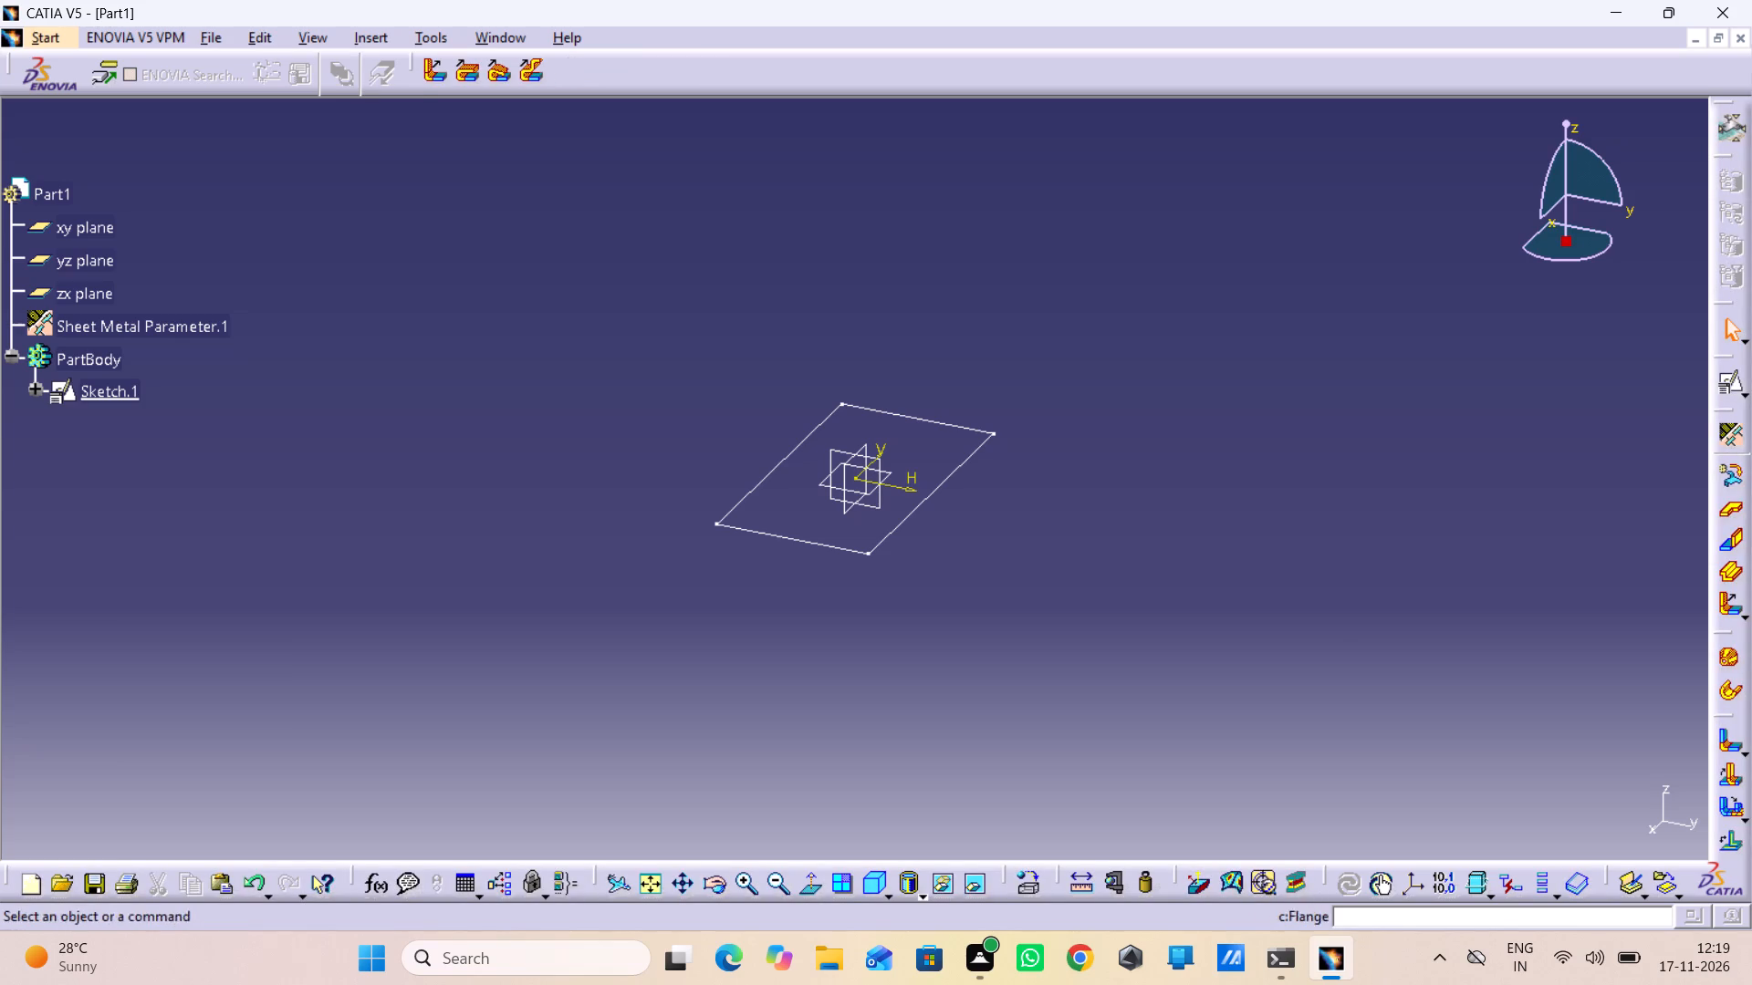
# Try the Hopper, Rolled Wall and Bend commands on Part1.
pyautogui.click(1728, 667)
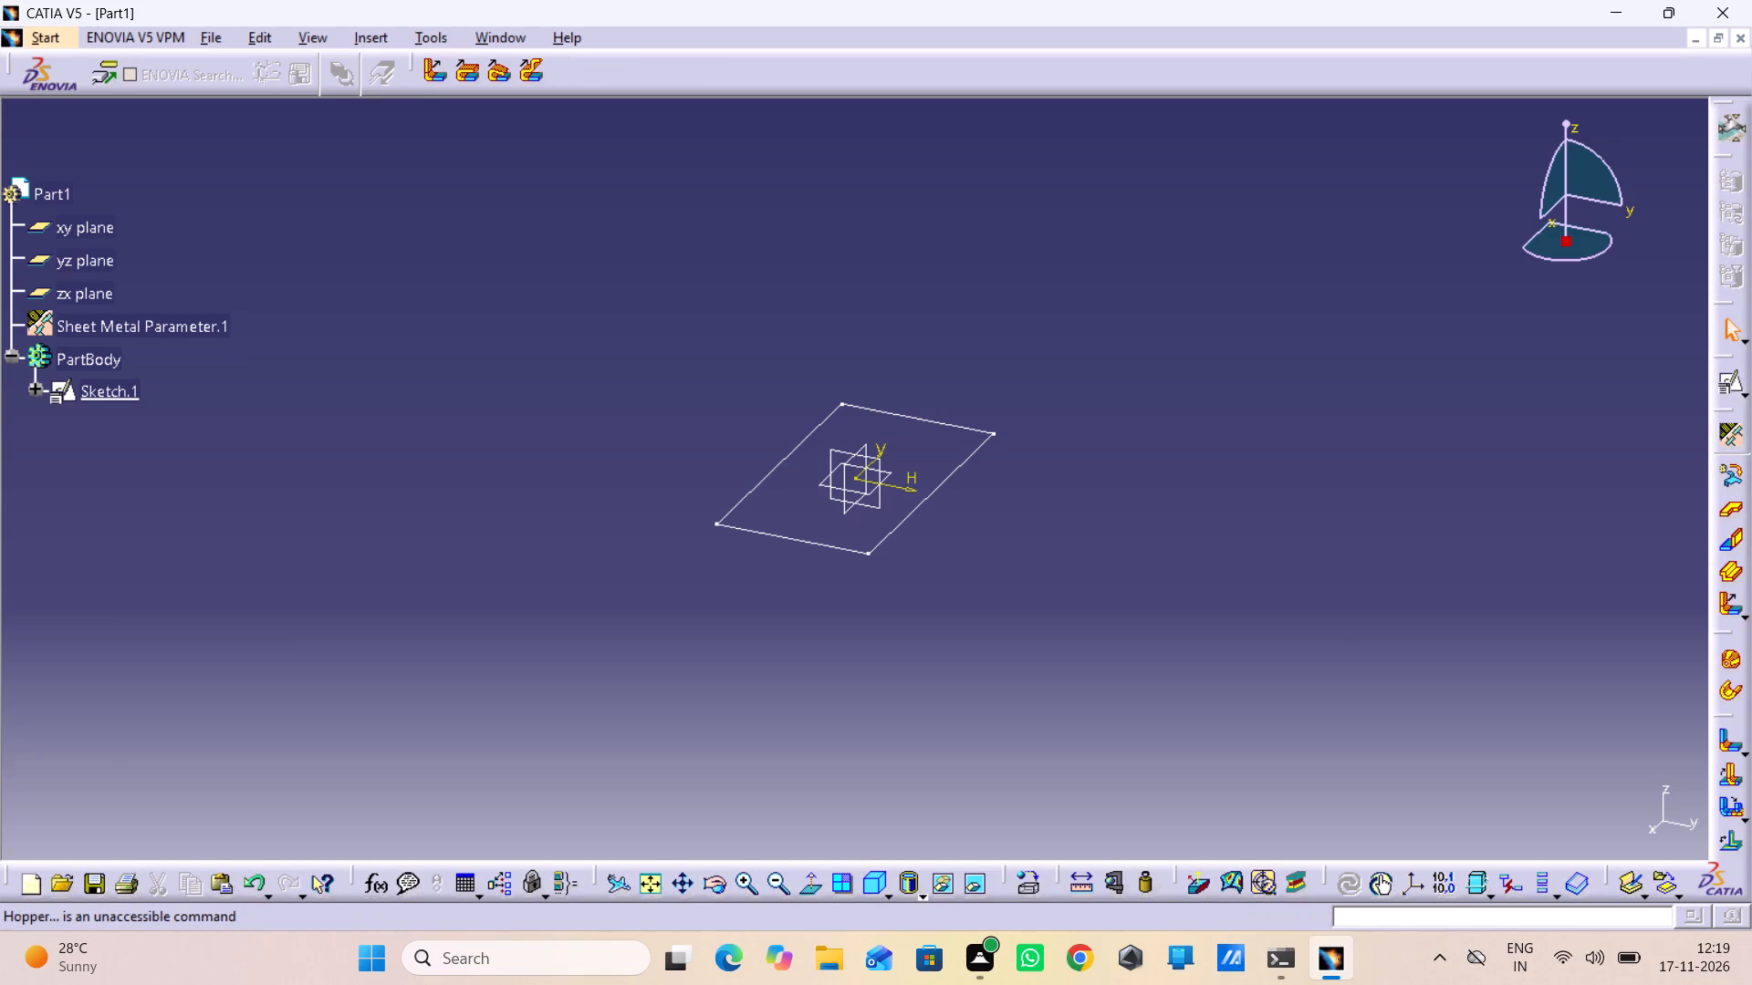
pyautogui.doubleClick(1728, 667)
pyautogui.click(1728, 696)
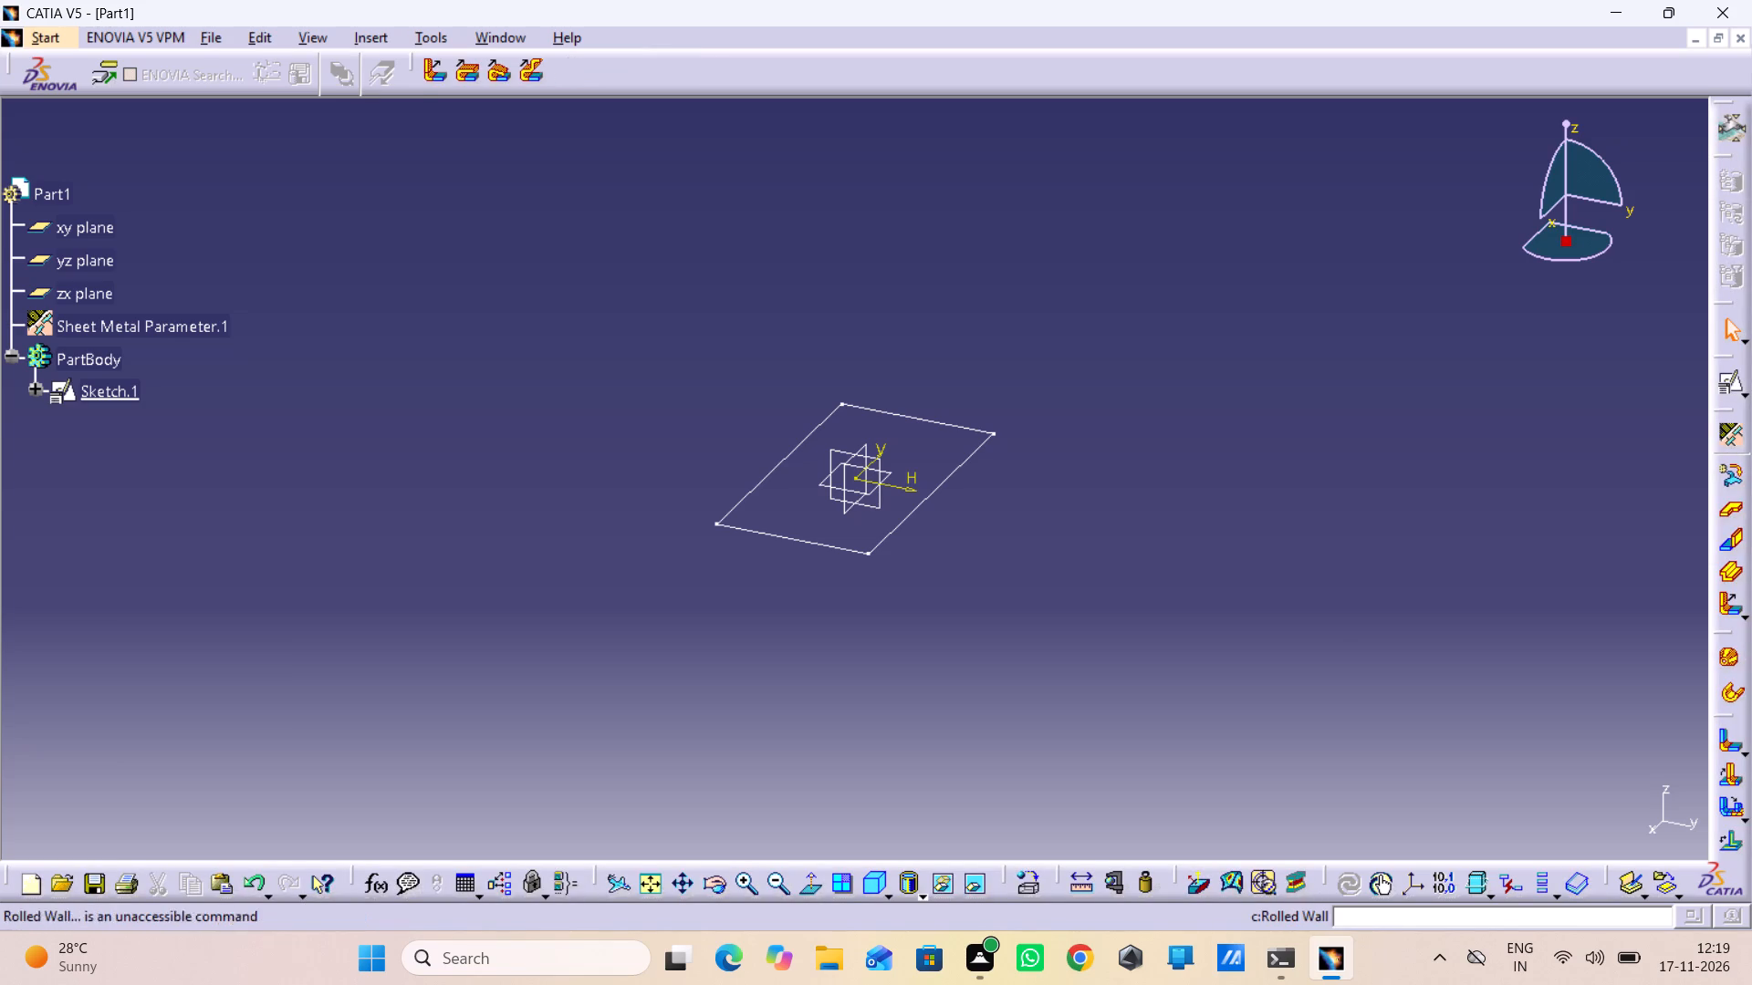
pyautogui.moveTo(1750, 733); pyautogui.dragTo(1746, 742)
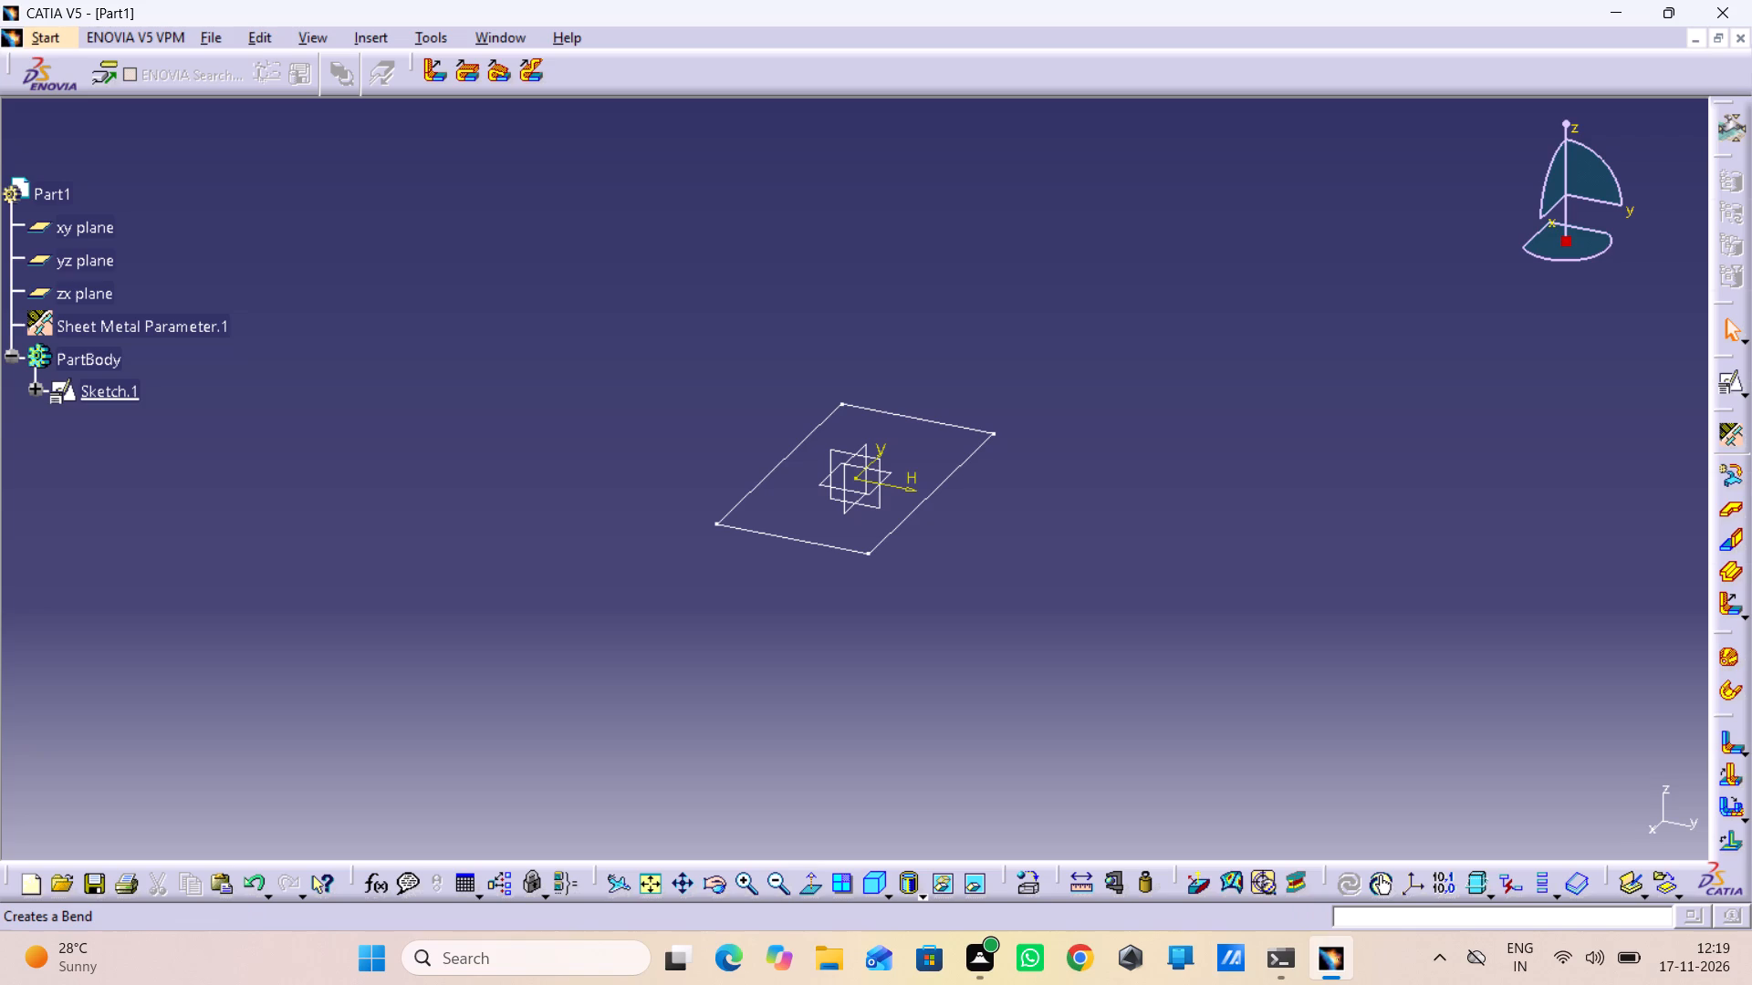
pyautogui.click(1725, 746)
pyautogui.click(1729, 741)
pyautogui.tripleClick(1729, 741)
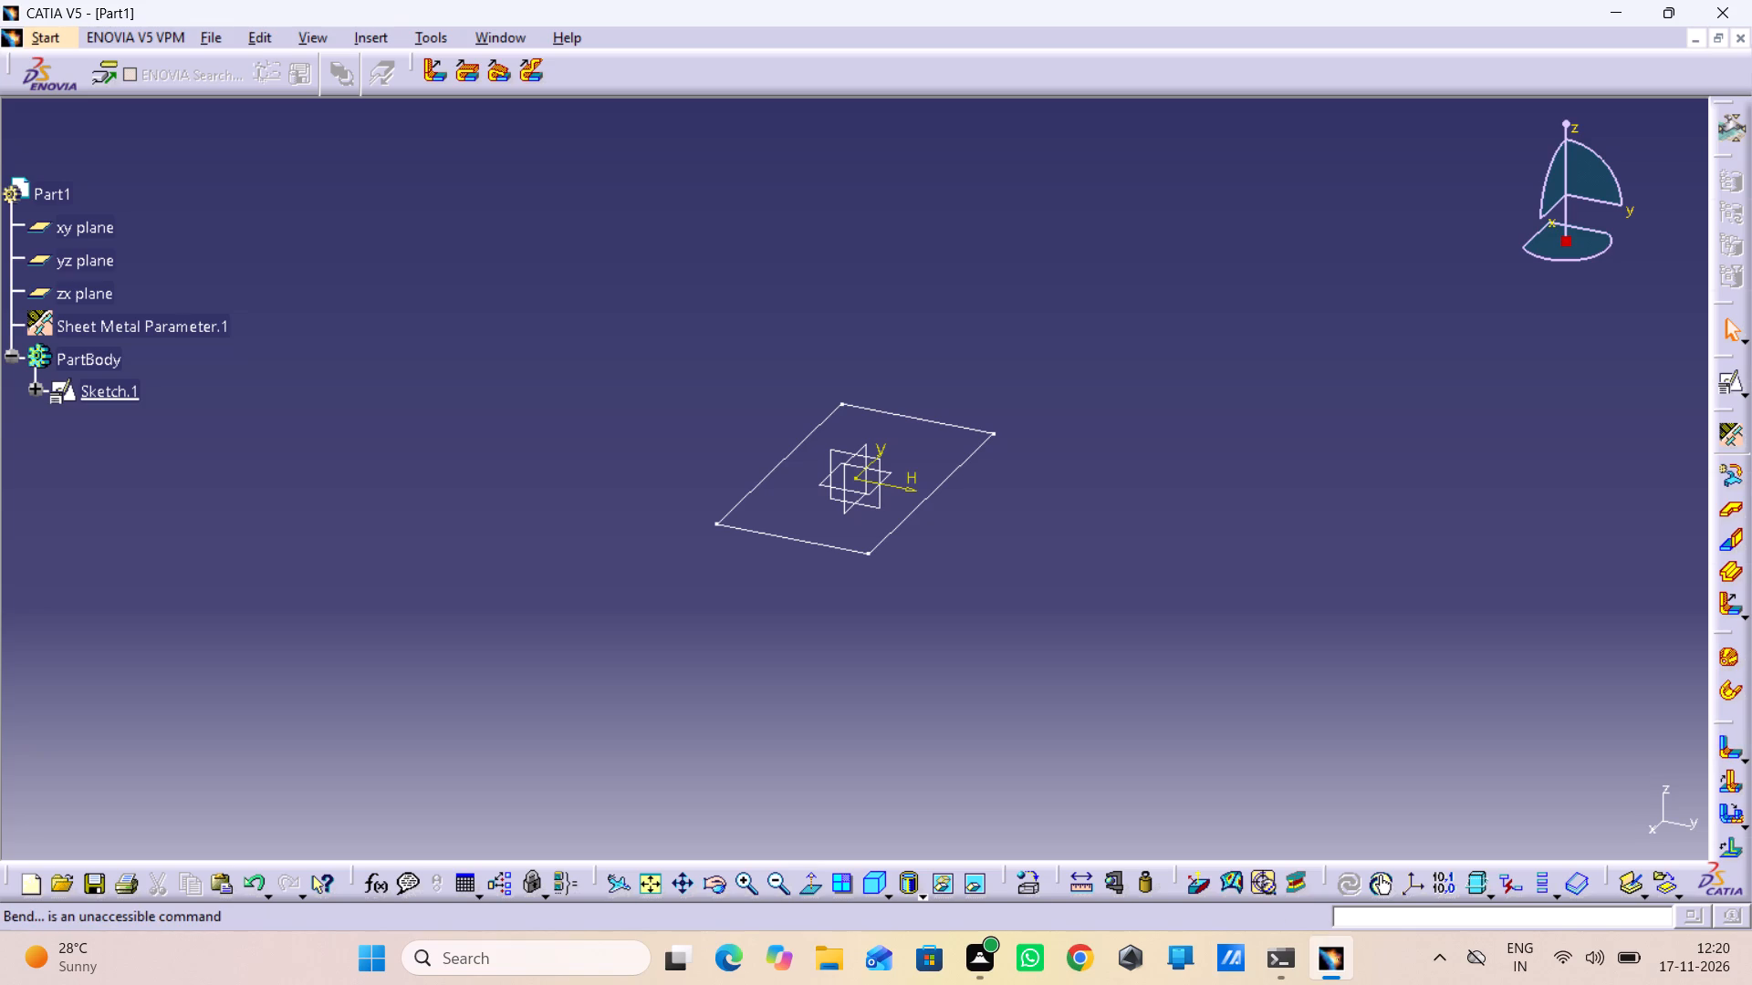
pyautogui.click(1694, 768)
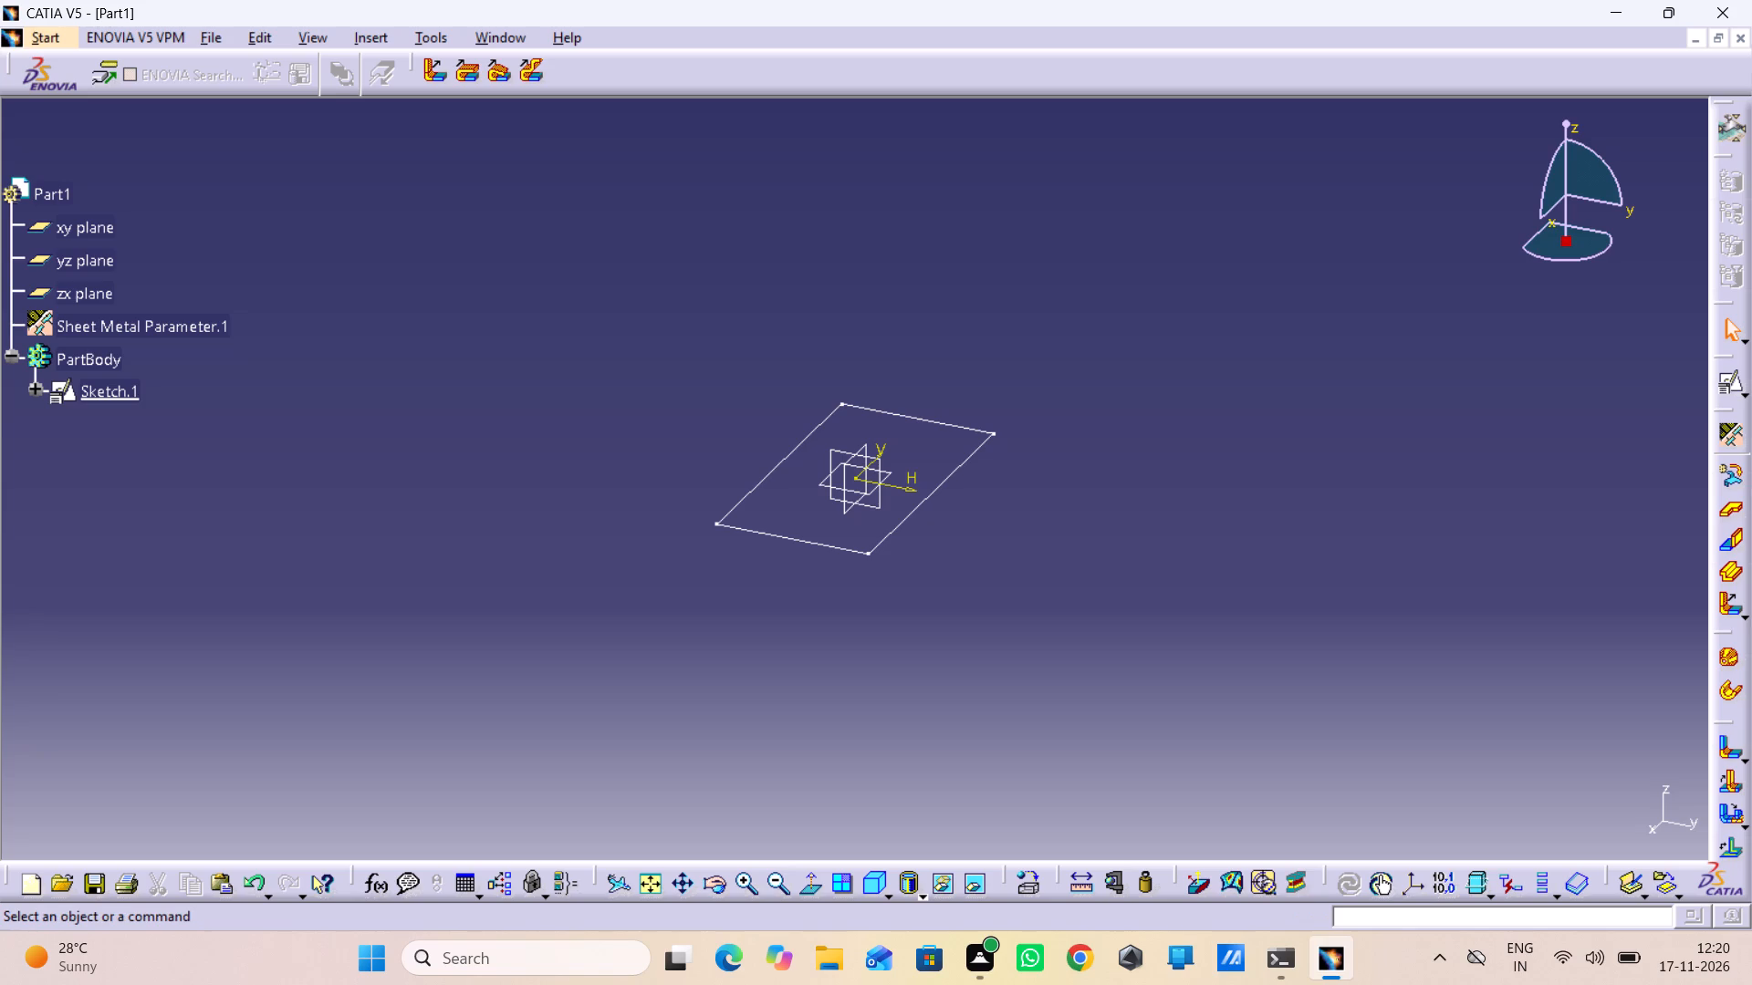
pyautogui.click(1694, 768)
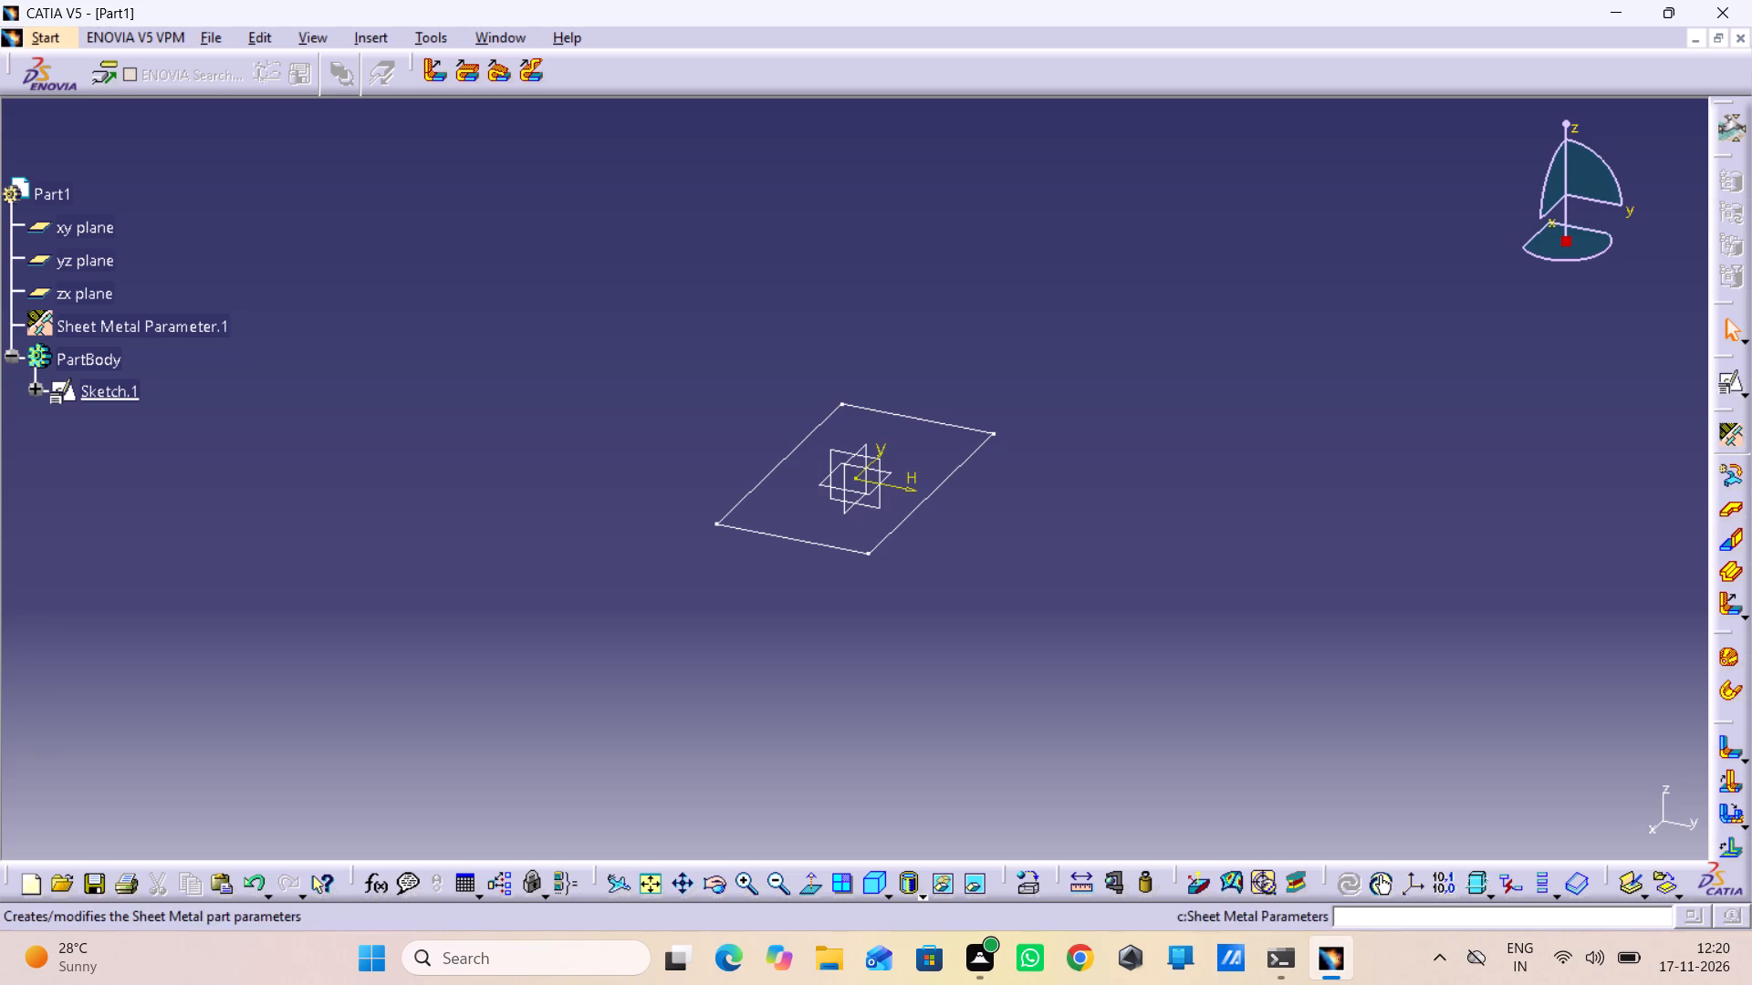
# Open the Sheet Metal Parameters of Part1 for review and close them.
pyautogui.doubleClick(1737, 431)
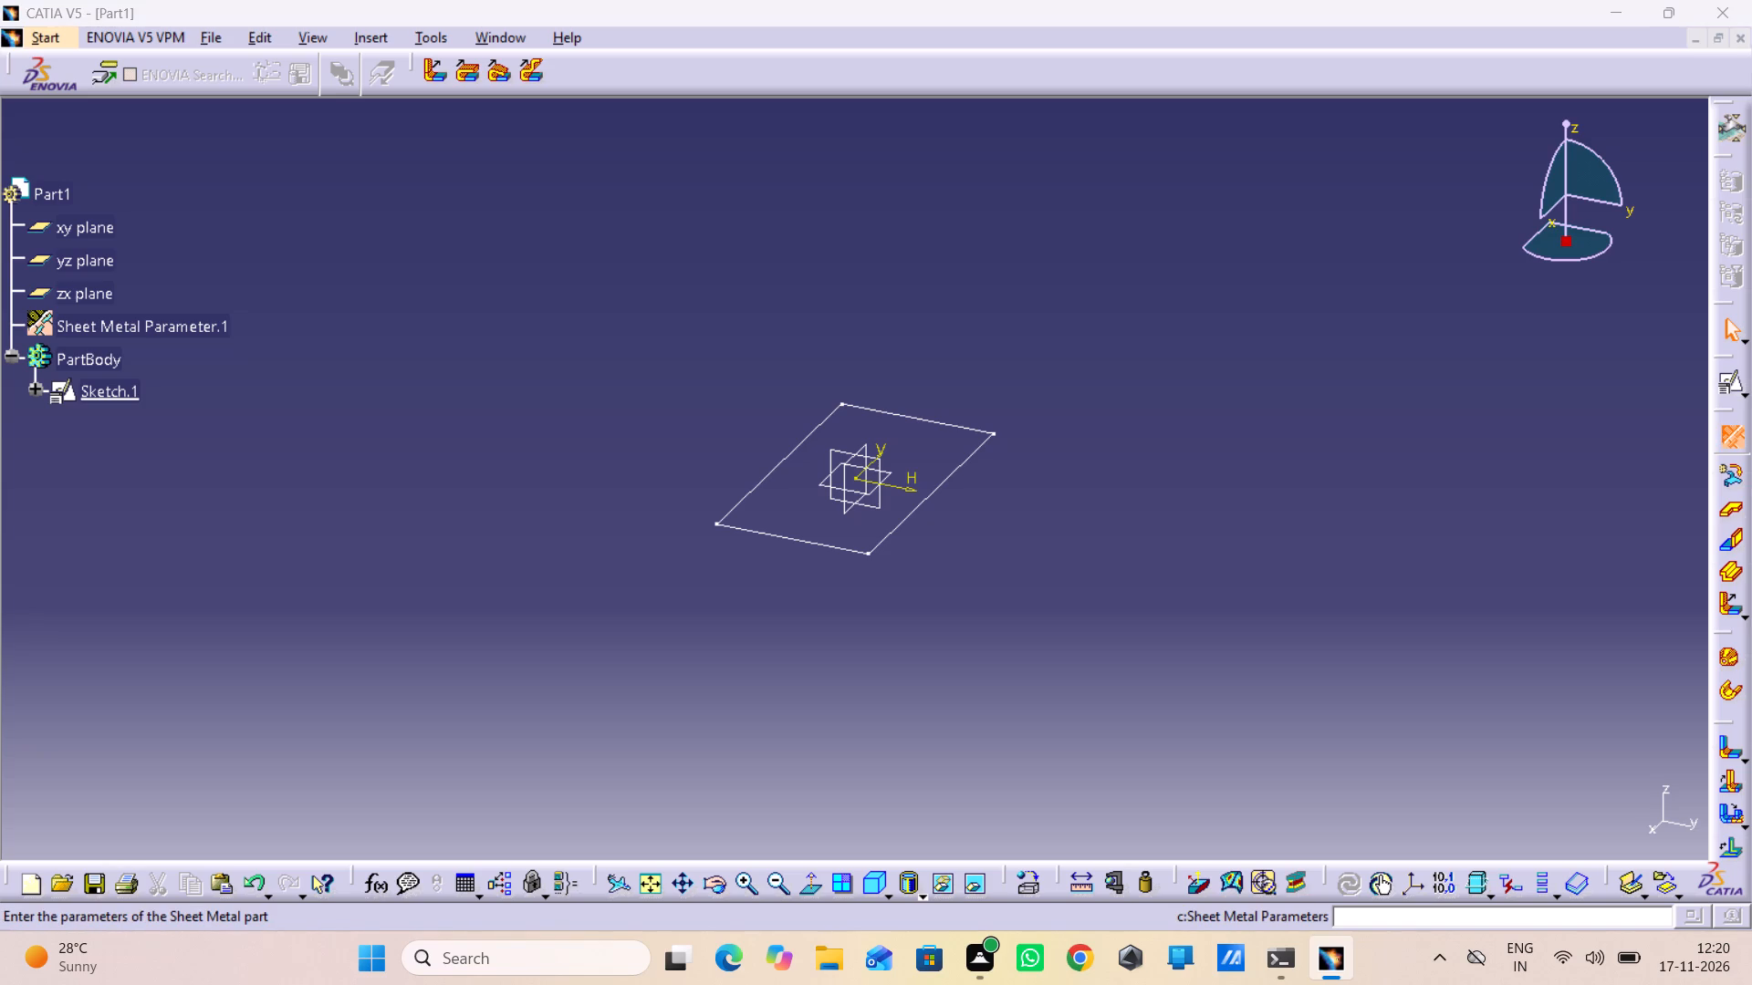
pyautogui.tripleClick(1549, 817)
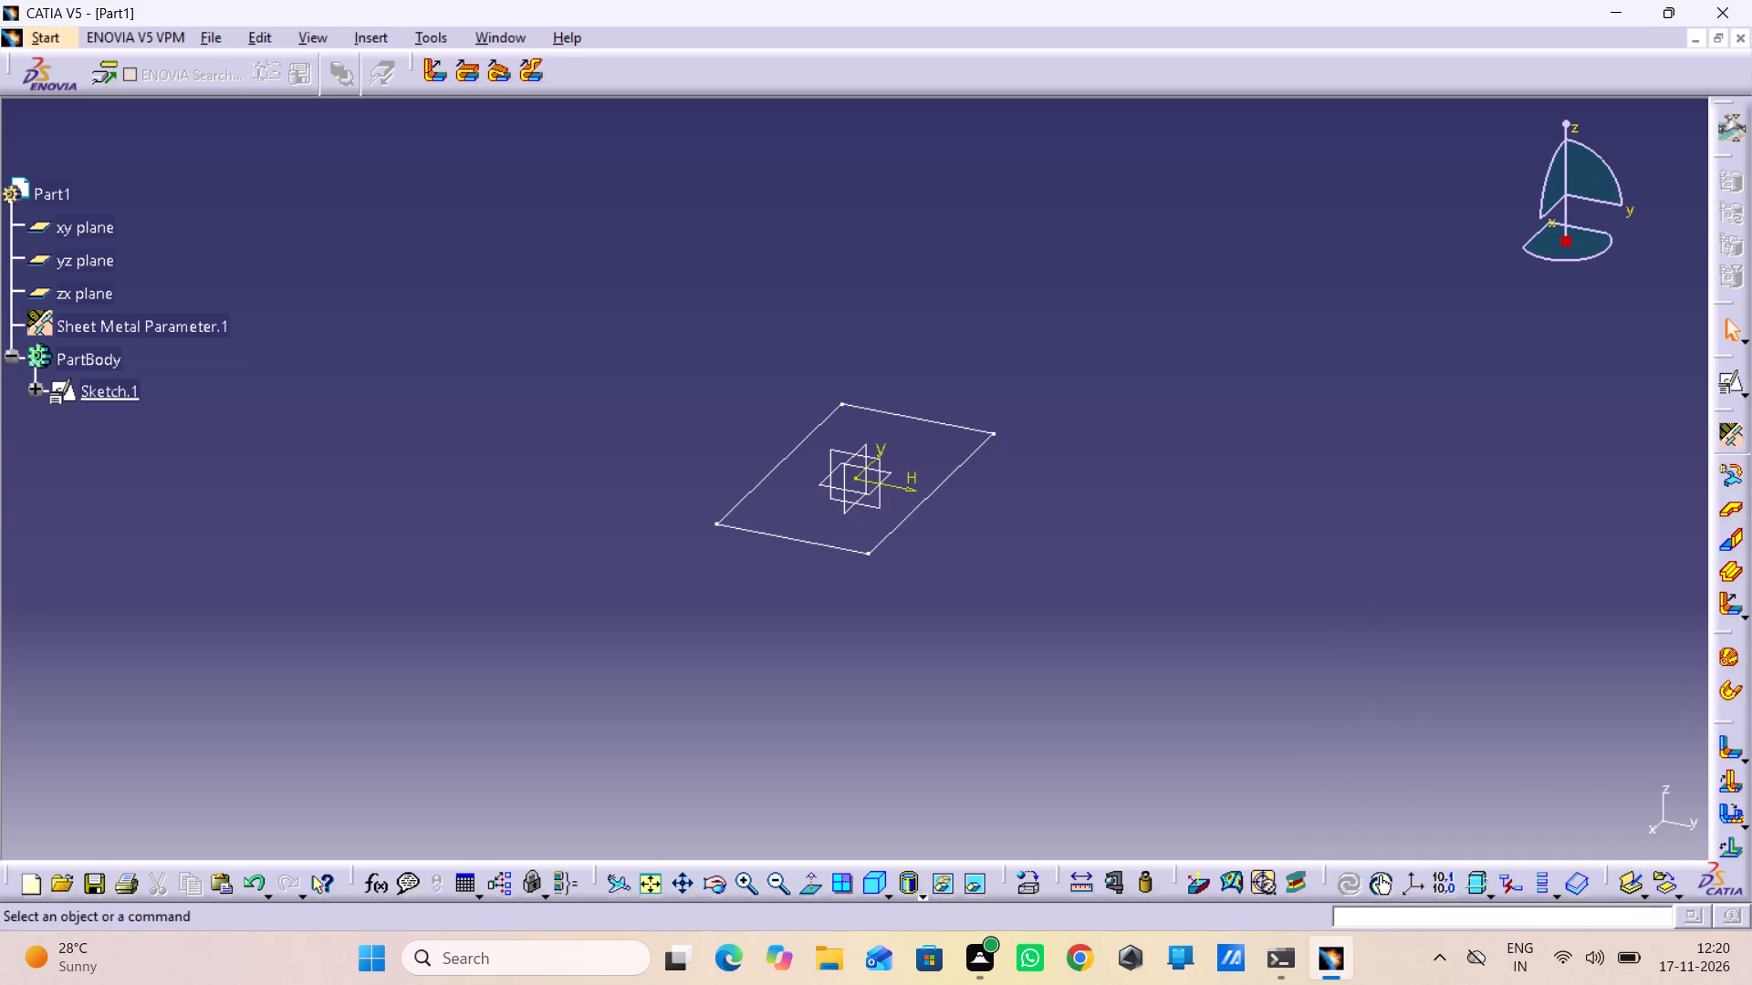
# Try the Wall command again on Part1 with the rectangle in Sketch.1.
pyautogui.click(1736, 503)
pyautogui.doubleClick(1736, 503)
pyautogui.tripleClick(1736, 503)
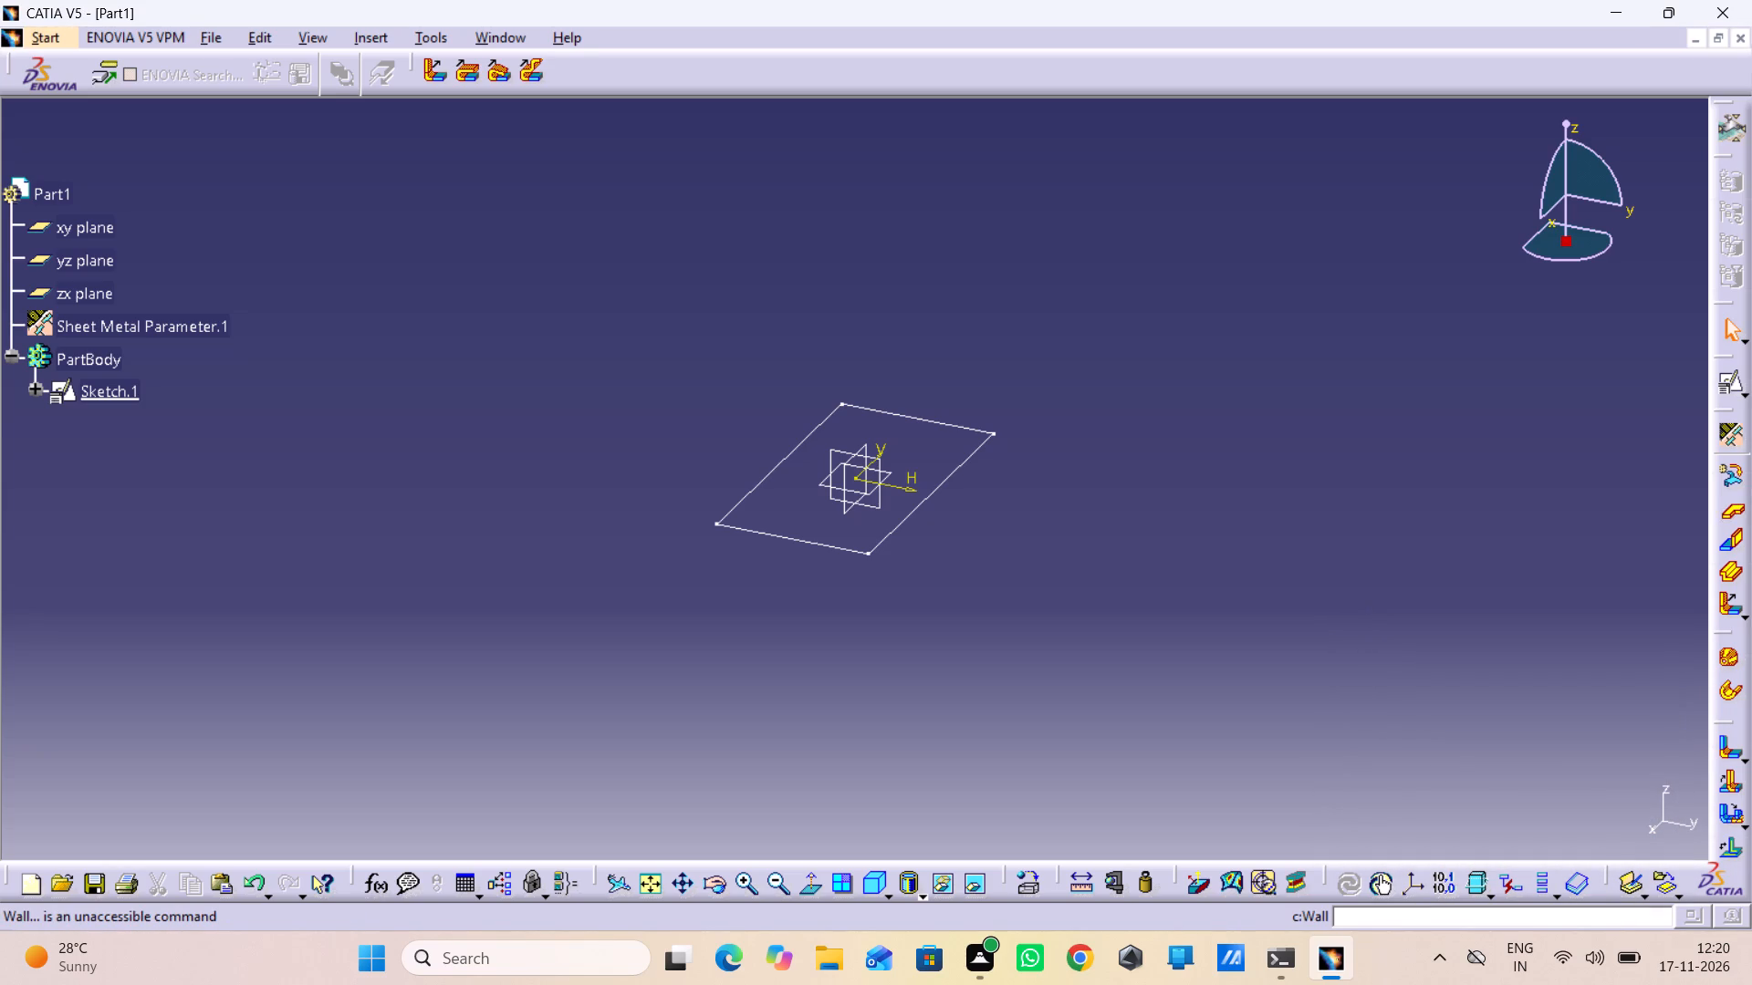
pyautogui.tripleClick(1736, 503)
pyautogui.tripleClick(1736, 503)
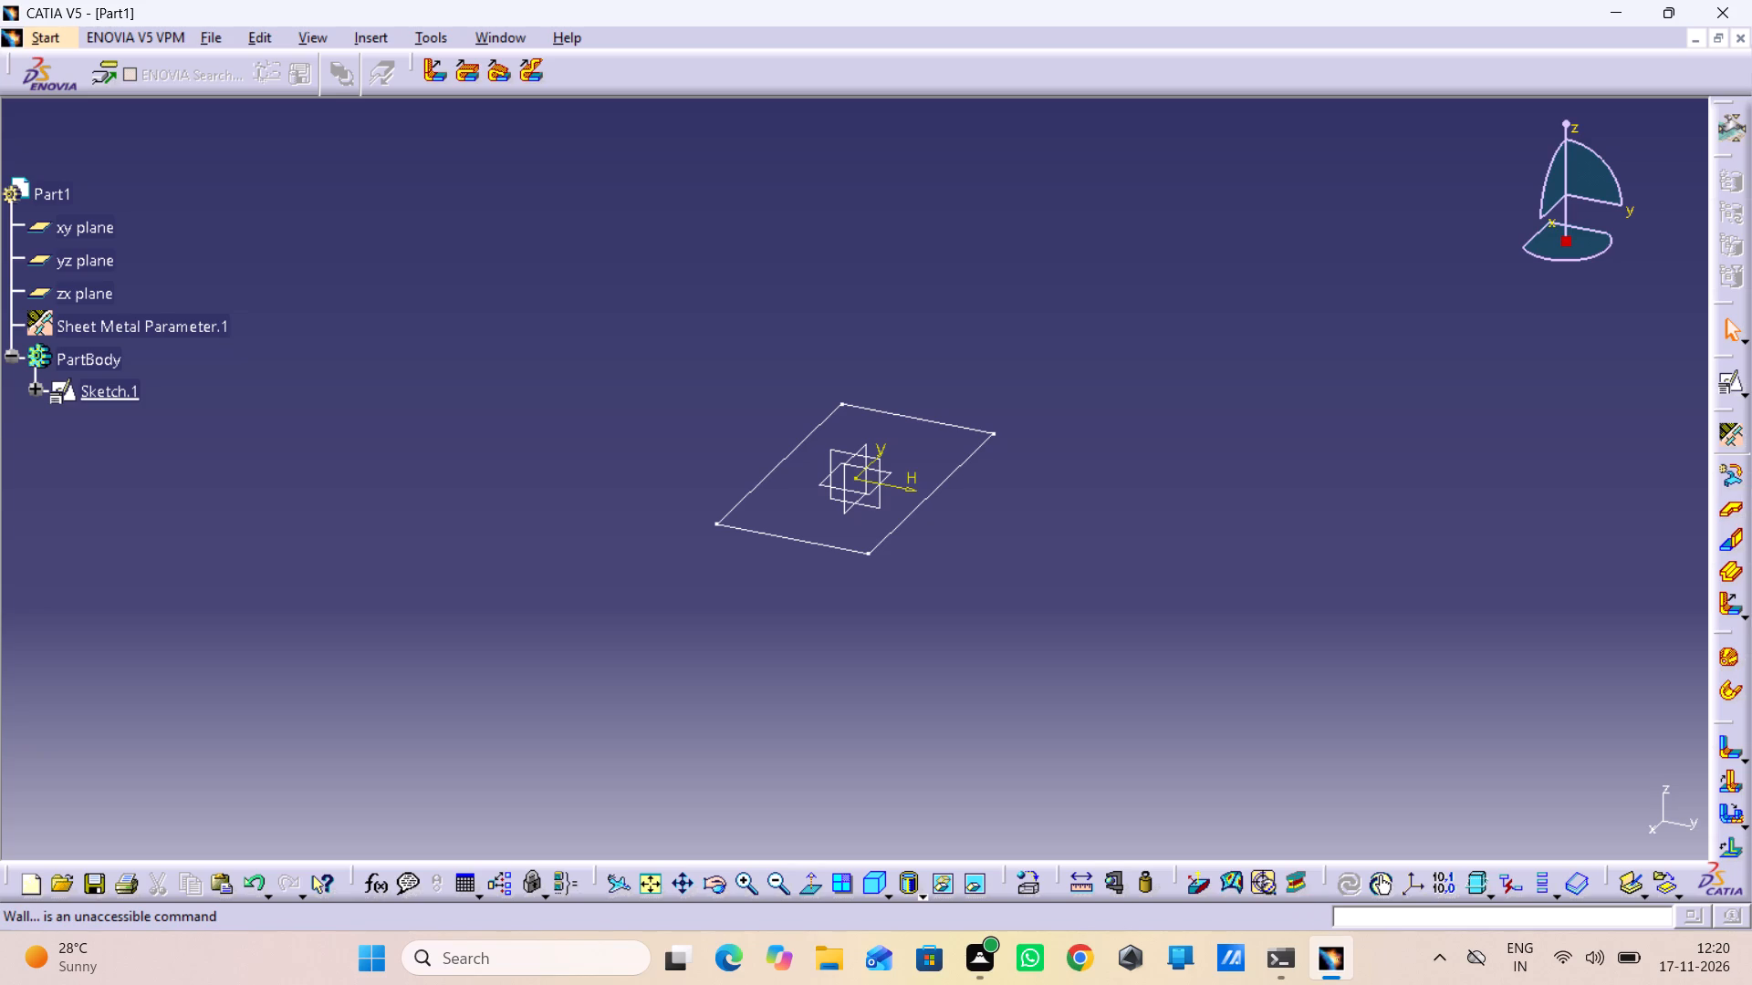
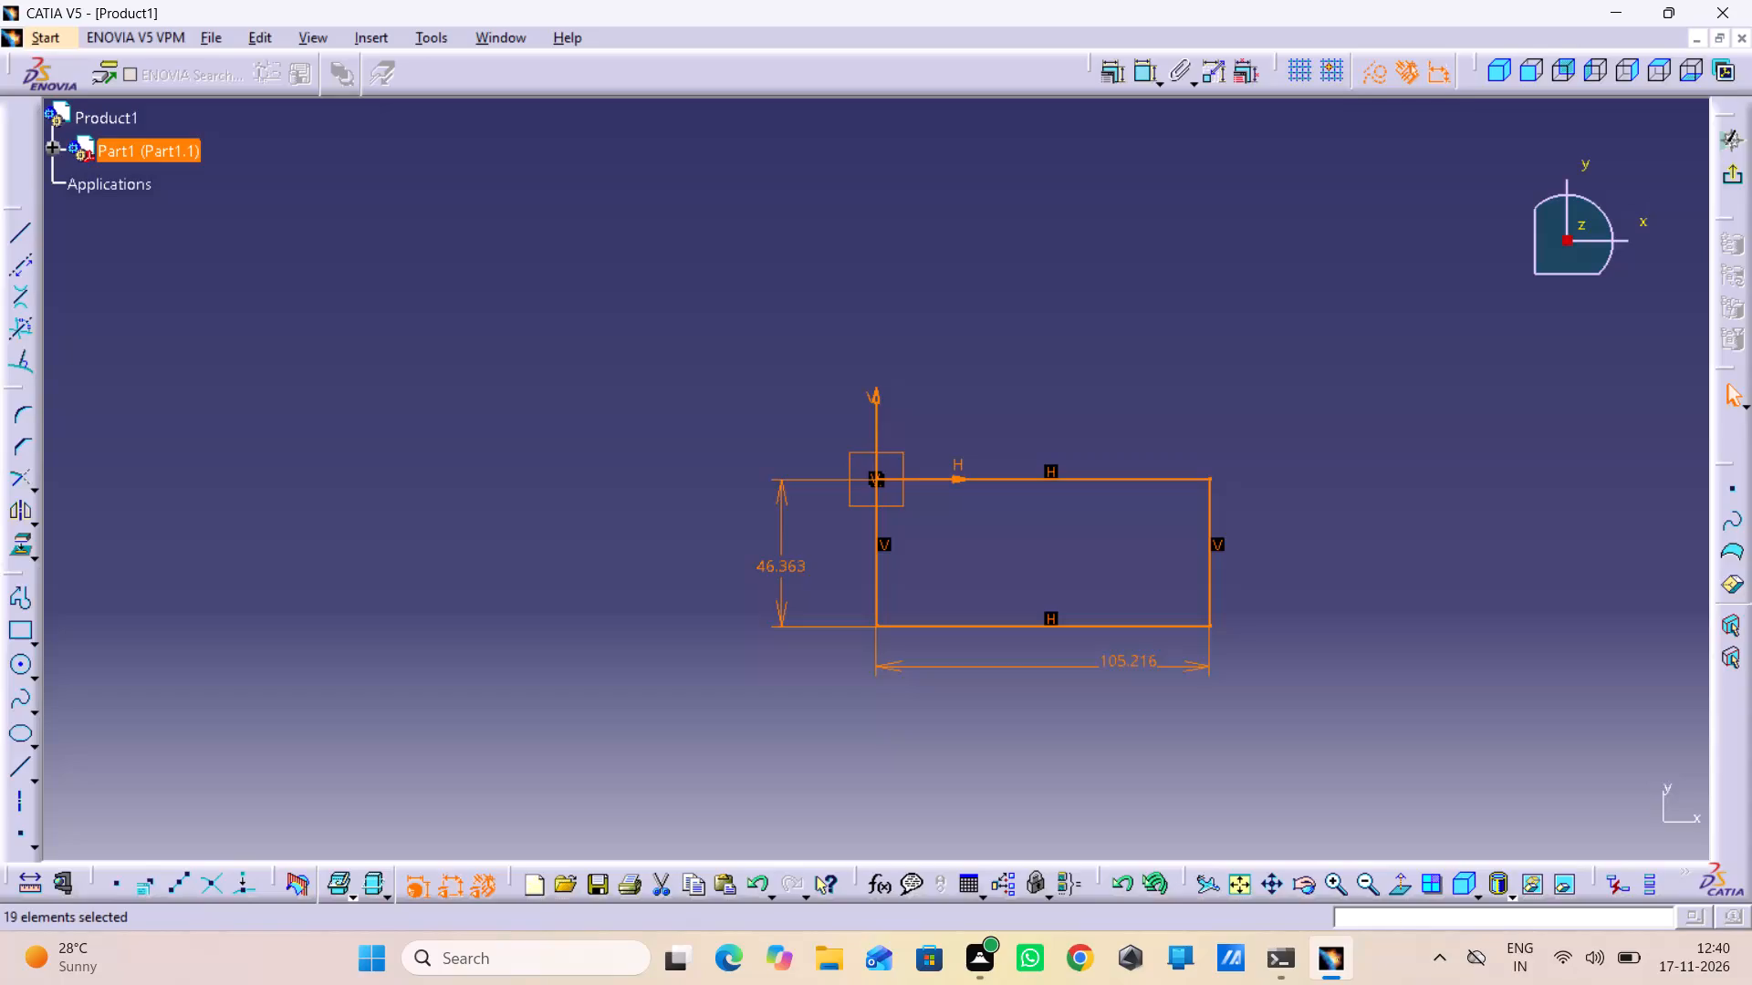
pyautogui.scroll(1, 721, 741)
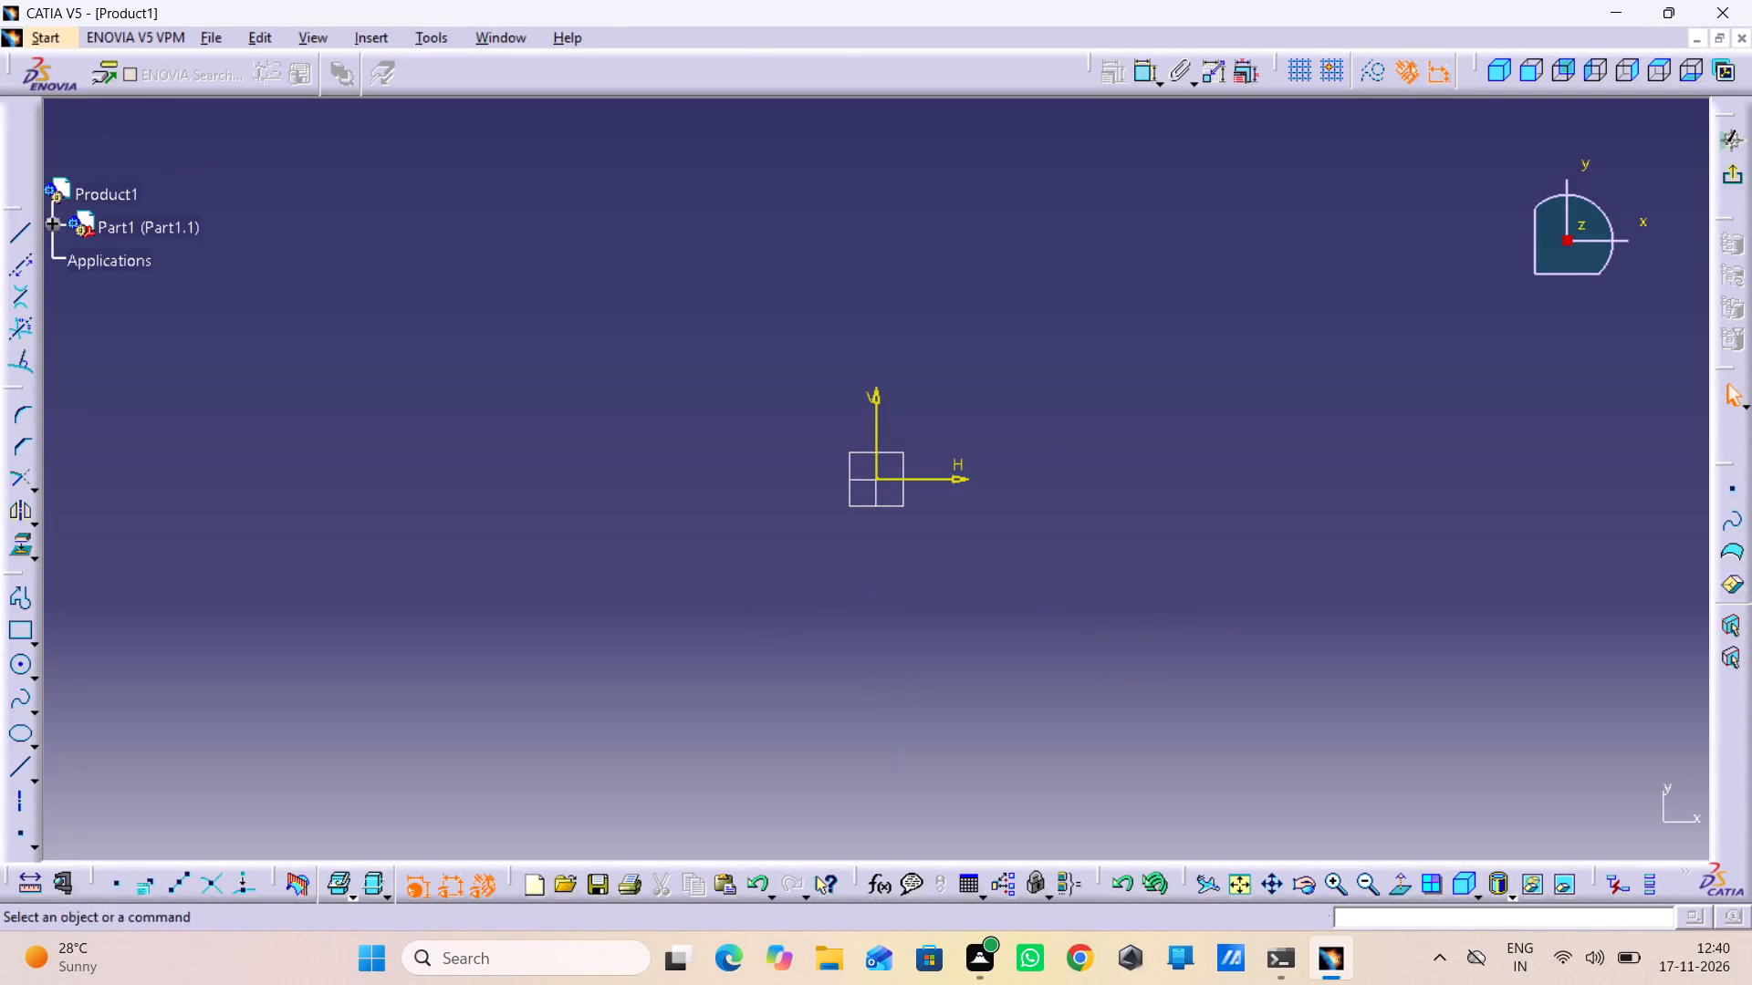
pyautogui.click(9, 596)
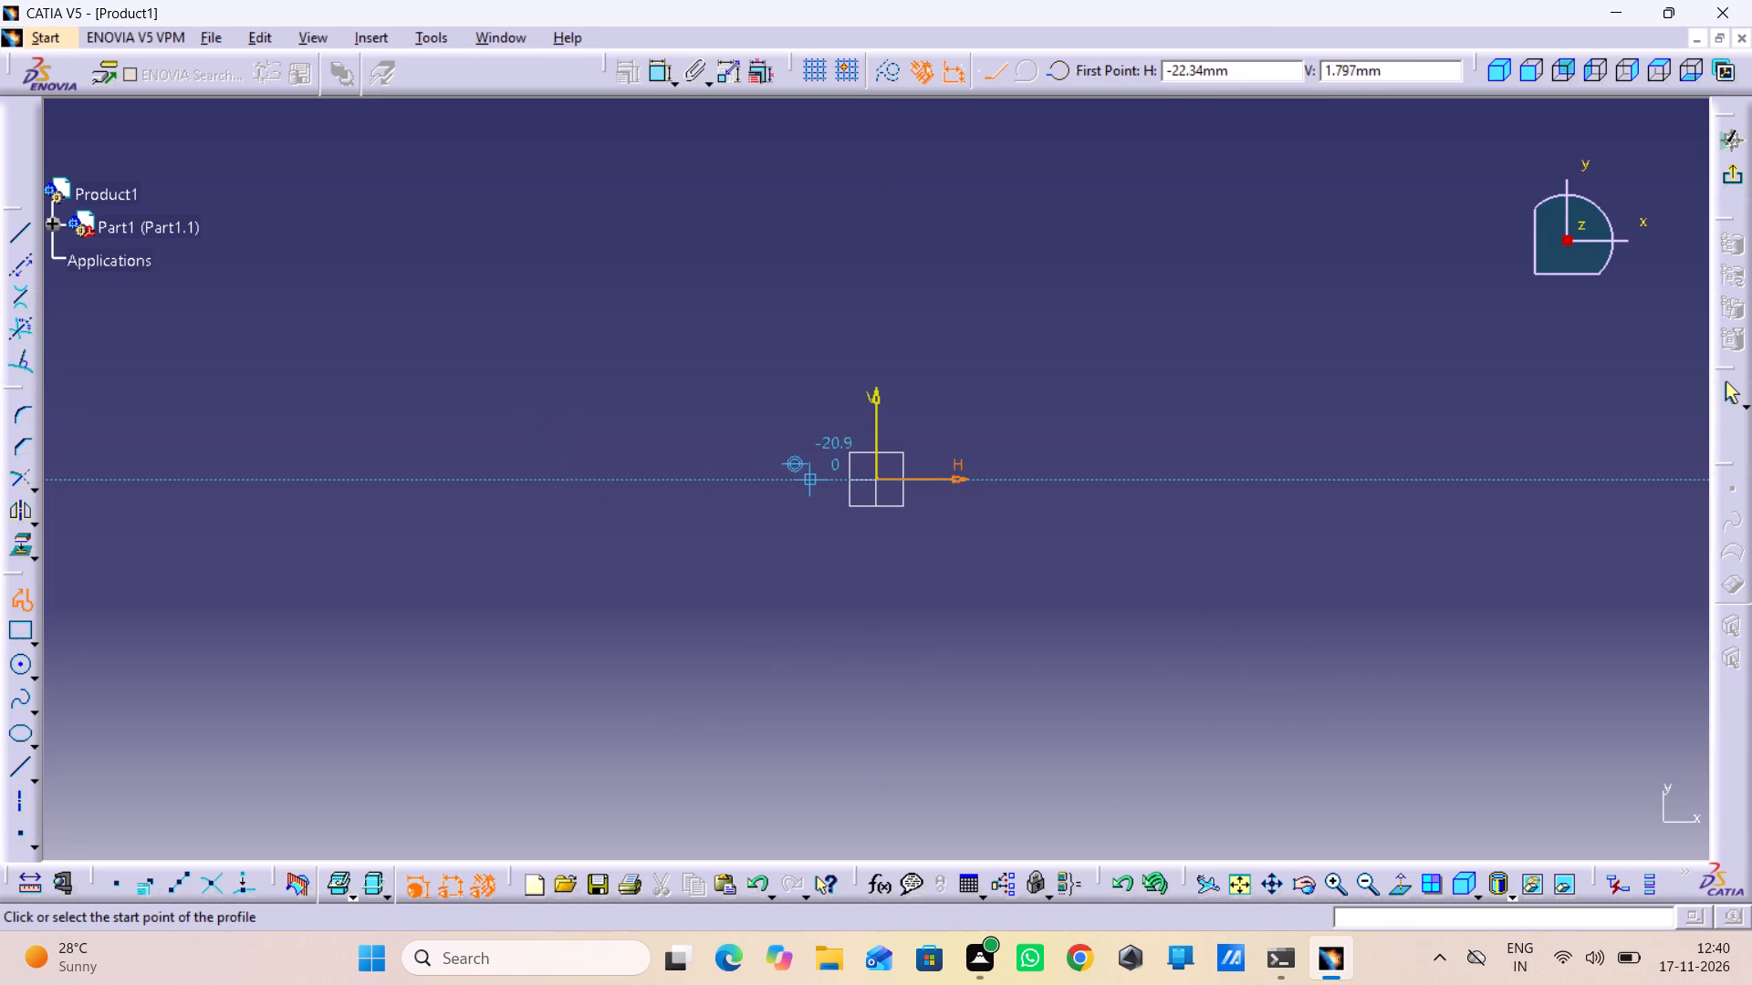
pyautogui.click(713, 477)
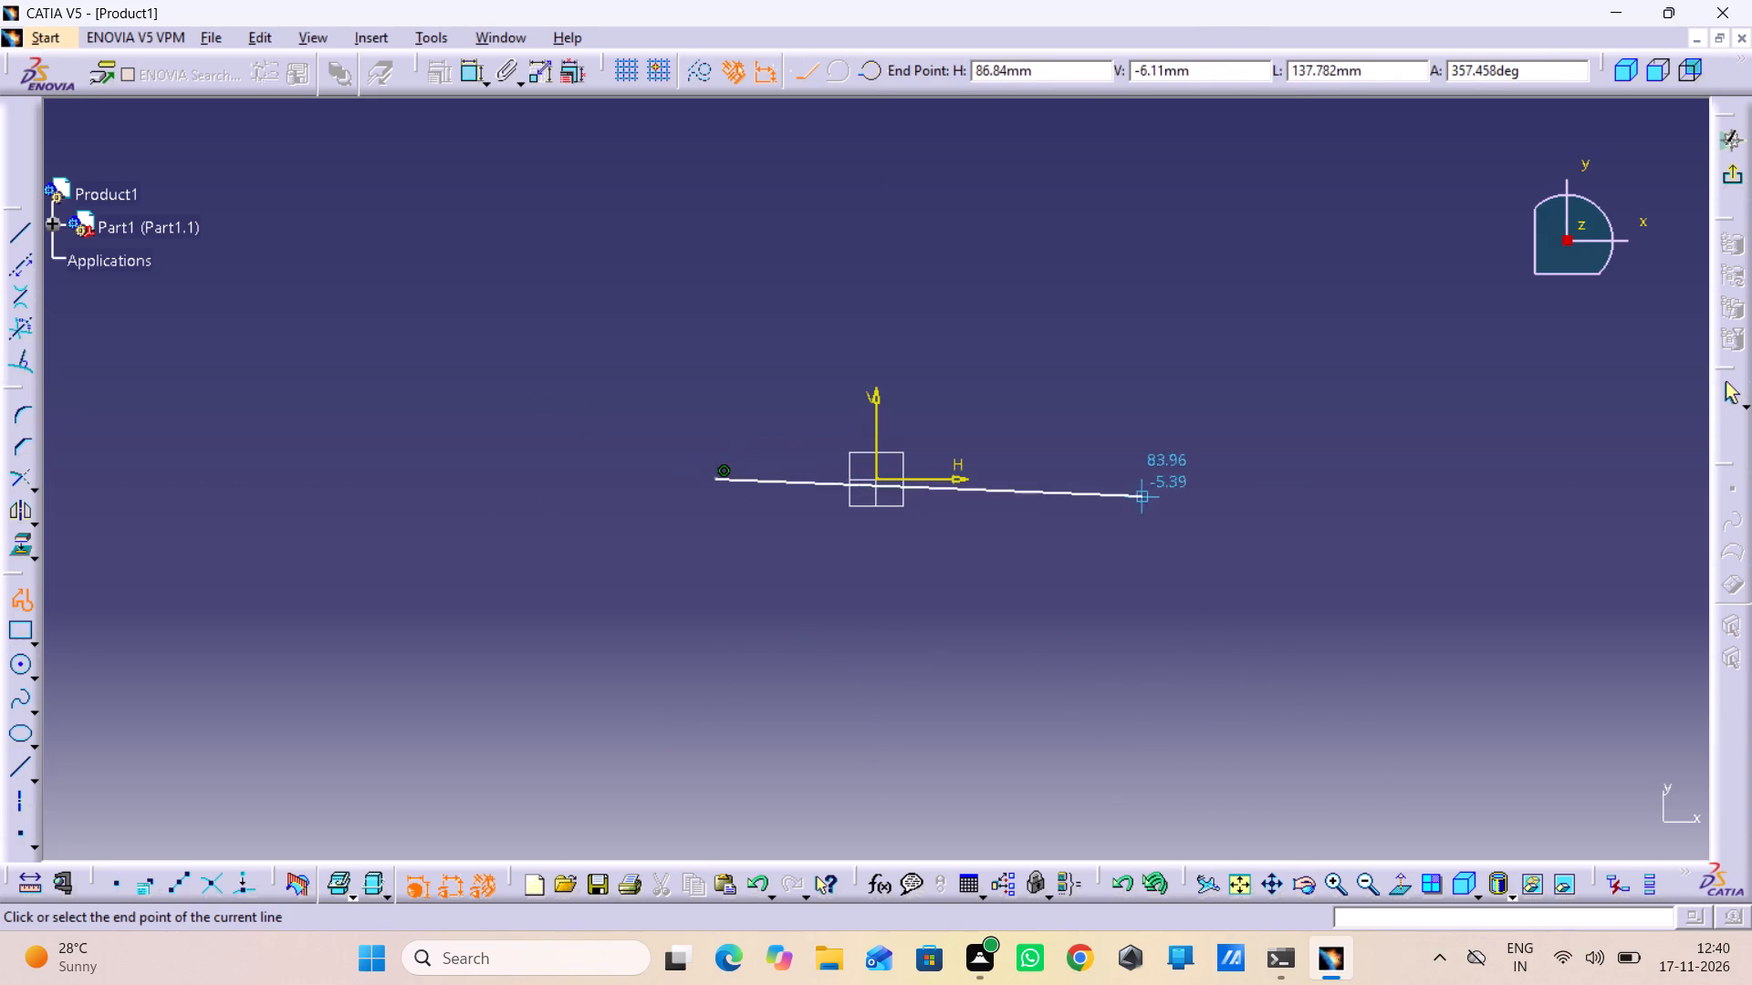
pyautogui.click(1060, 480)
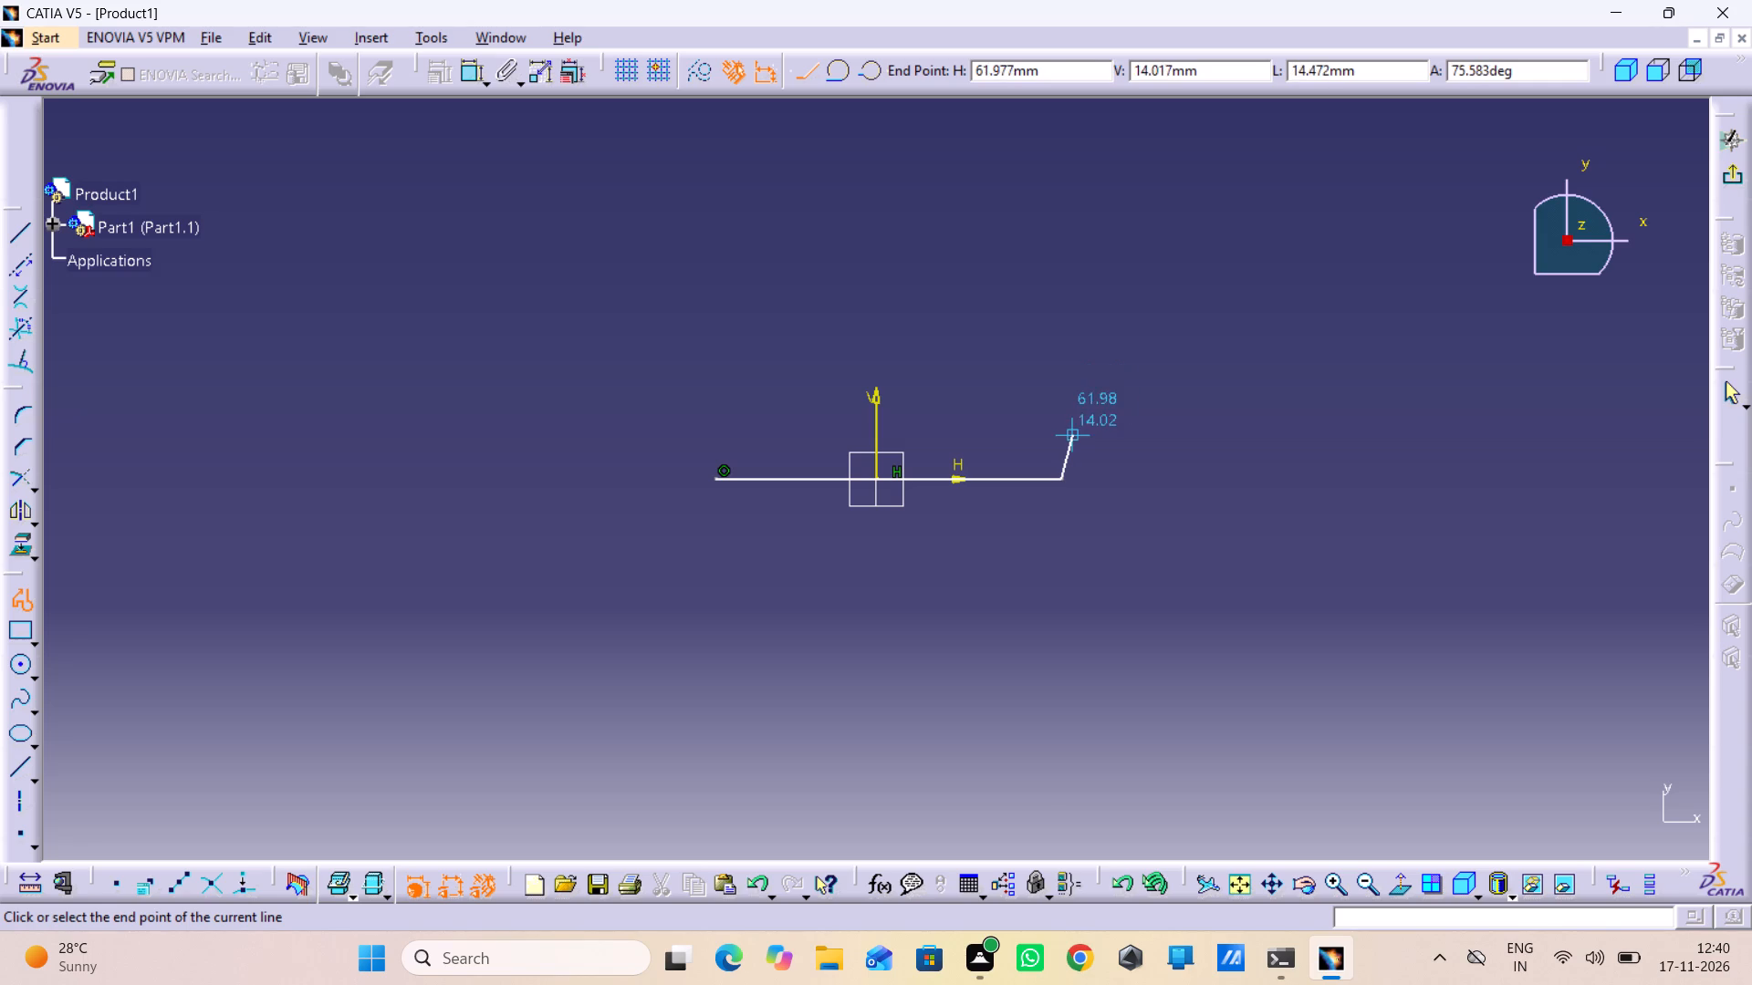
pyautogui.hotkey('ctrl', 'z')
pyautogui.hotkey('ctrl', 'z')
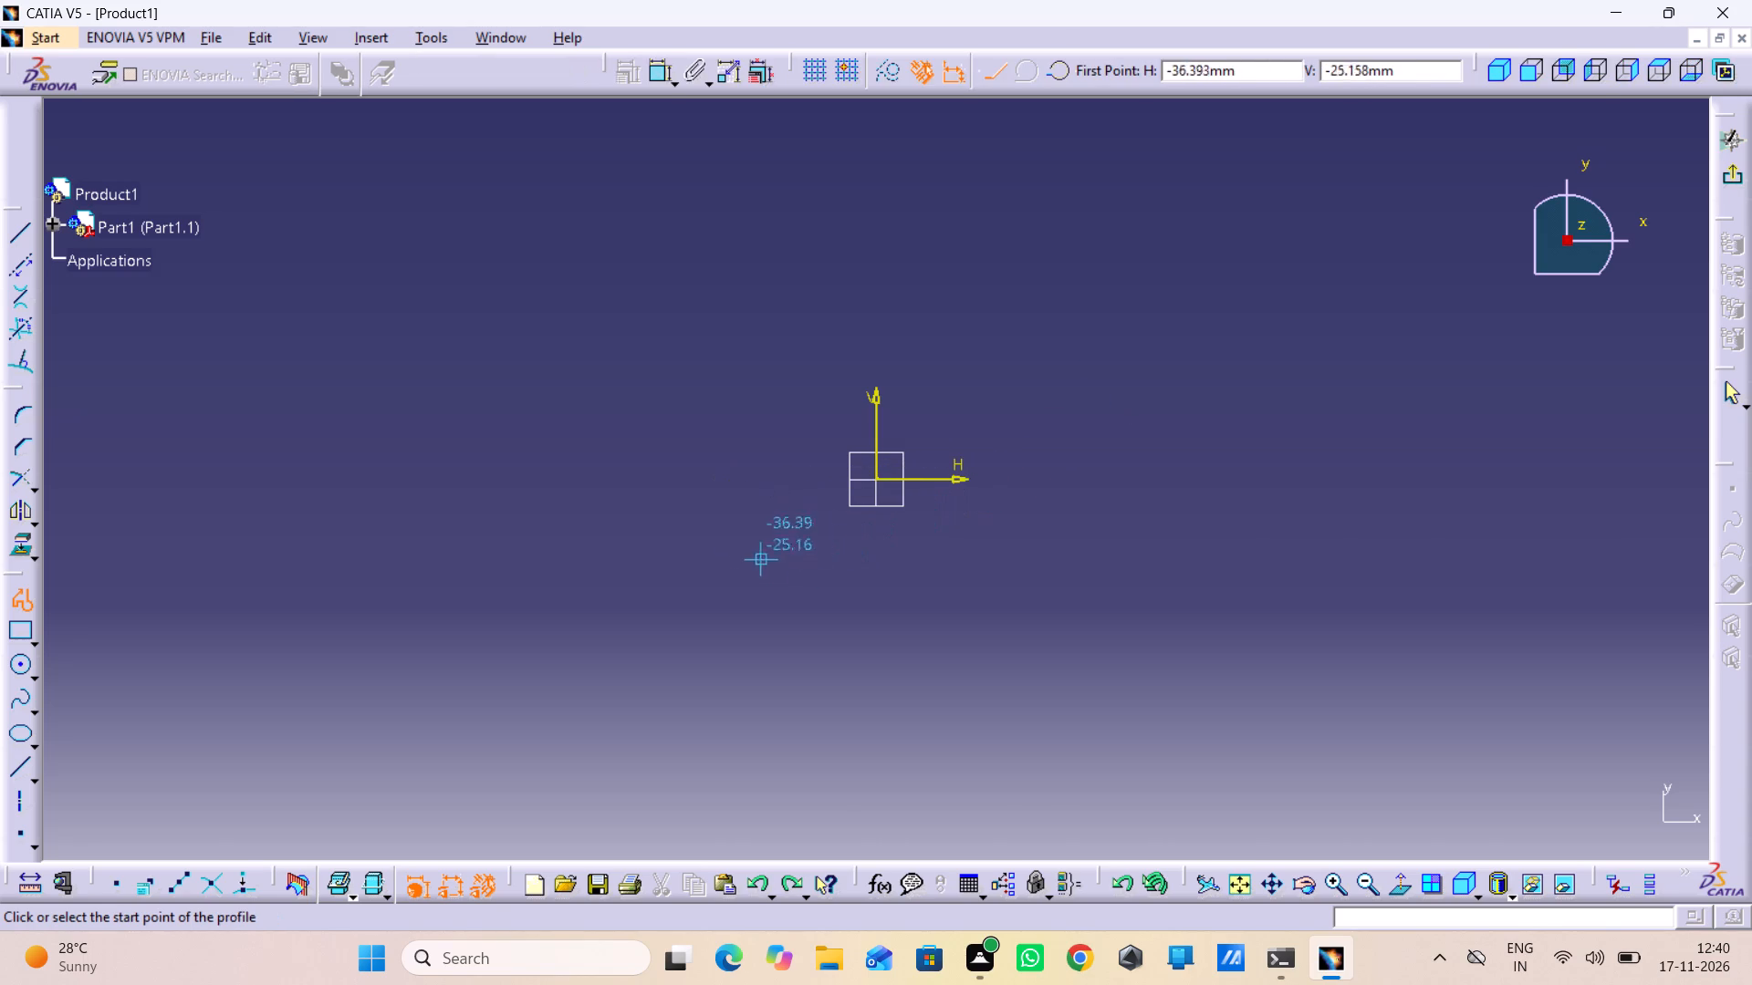
# Draw a closed rectangular profile around the sketch origin, about 126 mm wide and 49 mm high.
pyautogui.click(664, 551)
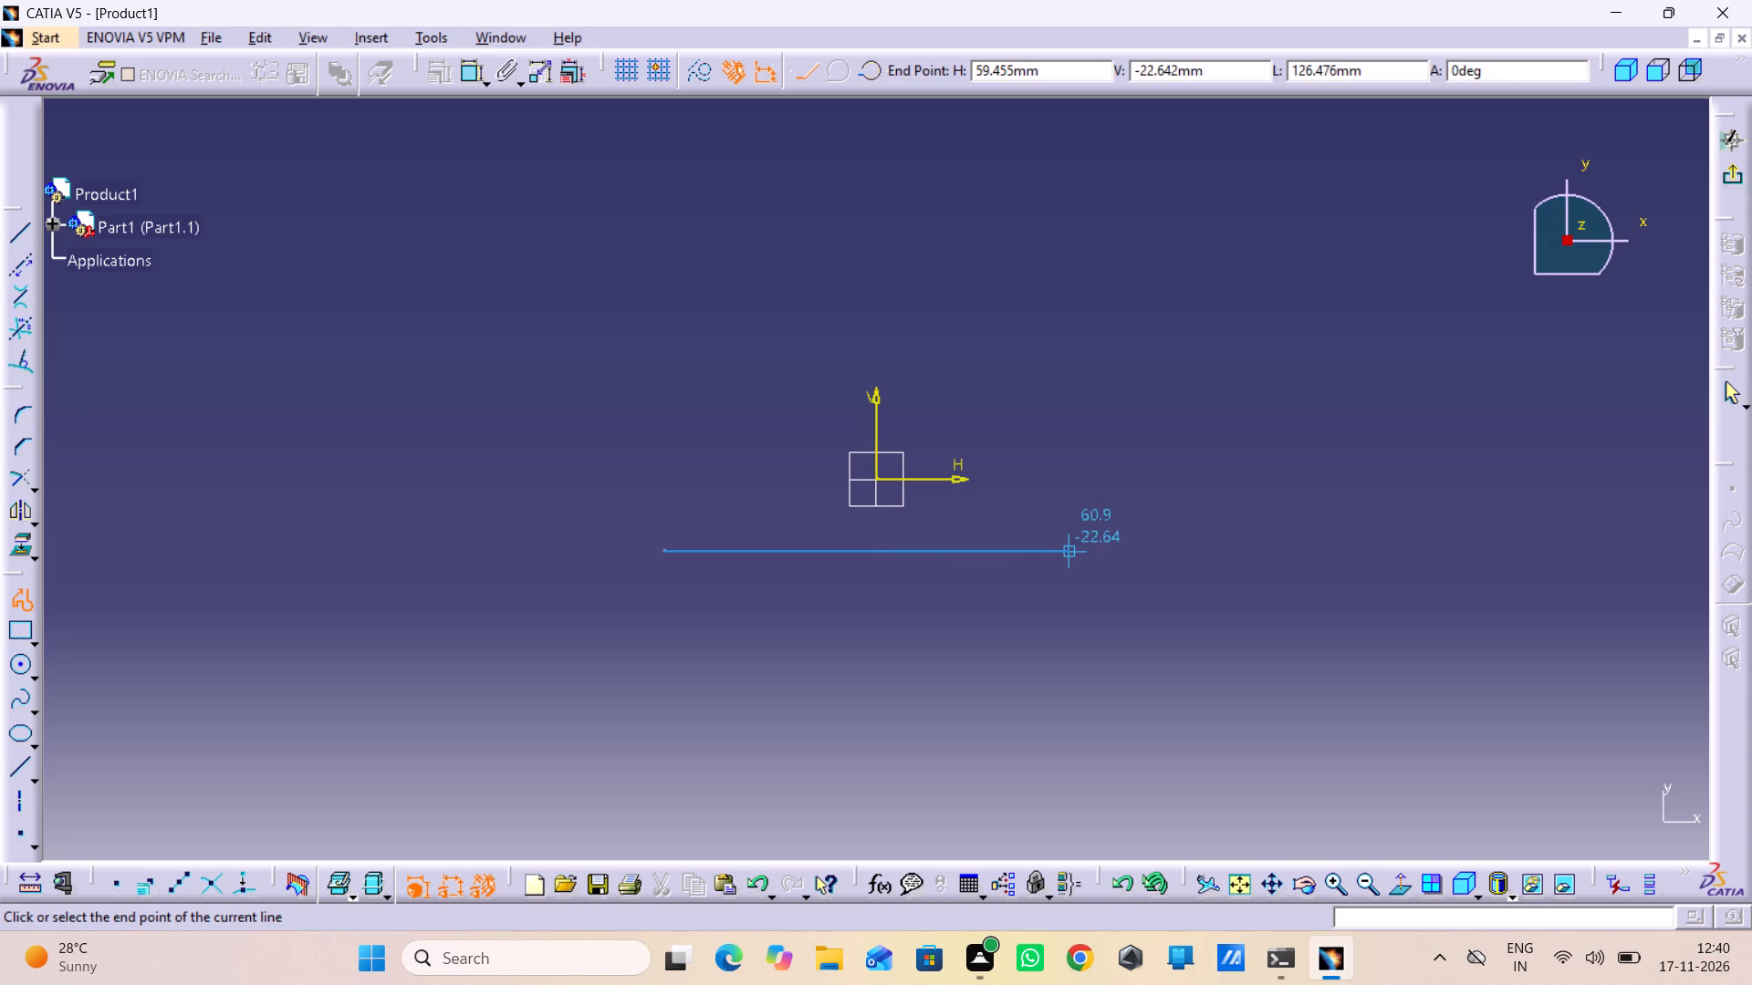
pyautogui.click(1061, 549)
pyautogui.click(1063, 392)
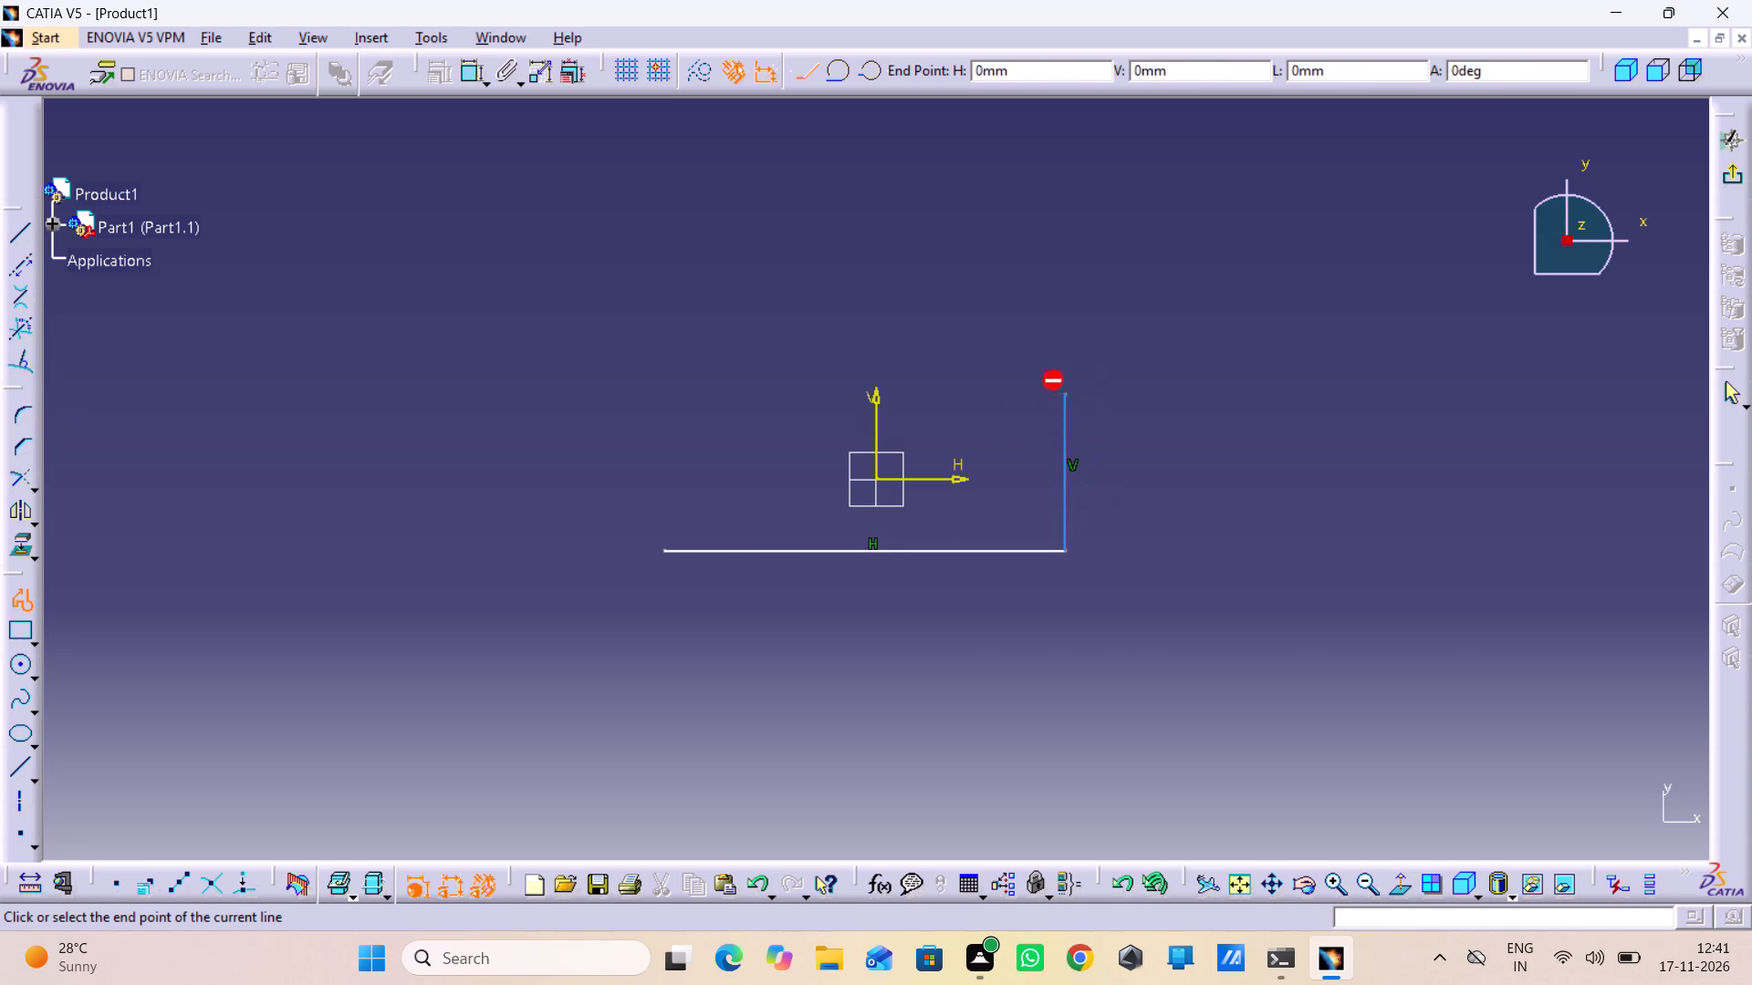
pyautogui.click(659, 391)
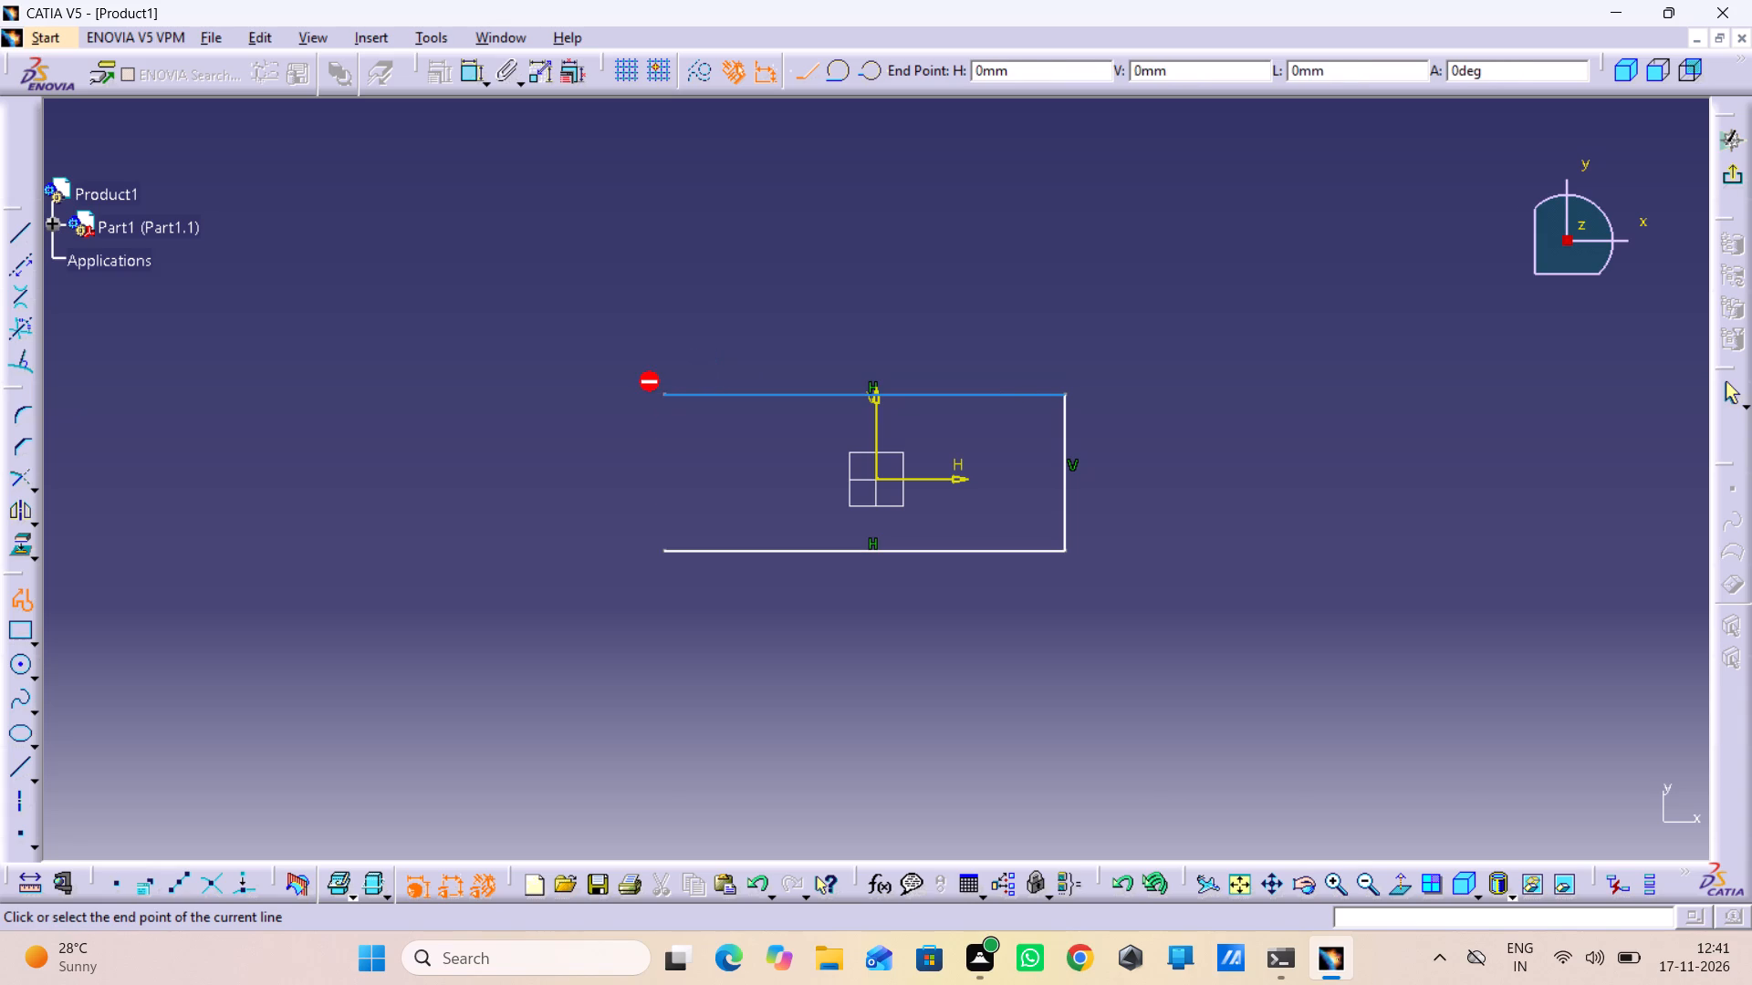
pyautogui.click(665, 554)
pyautogui.click(610, 622)
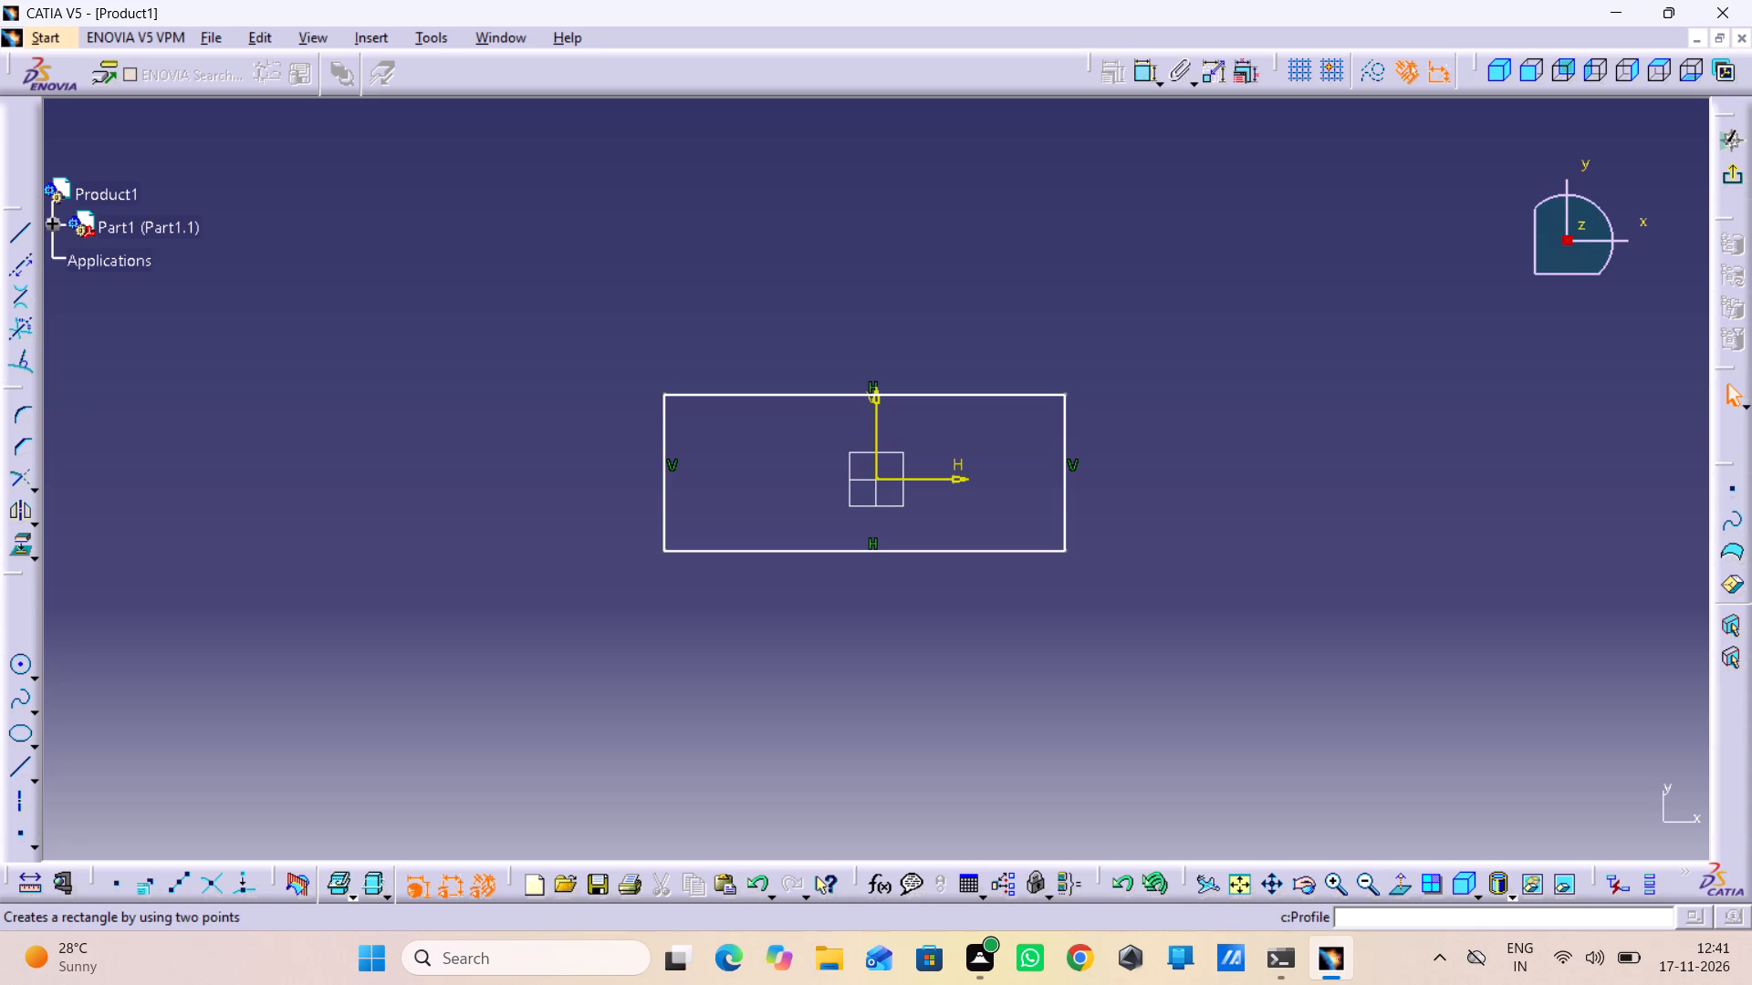
# Constrain the rectangle's upper and lower edges as symmetric about the horizontal sketch axis.
pyautogui.doubleClick(1142, 83)
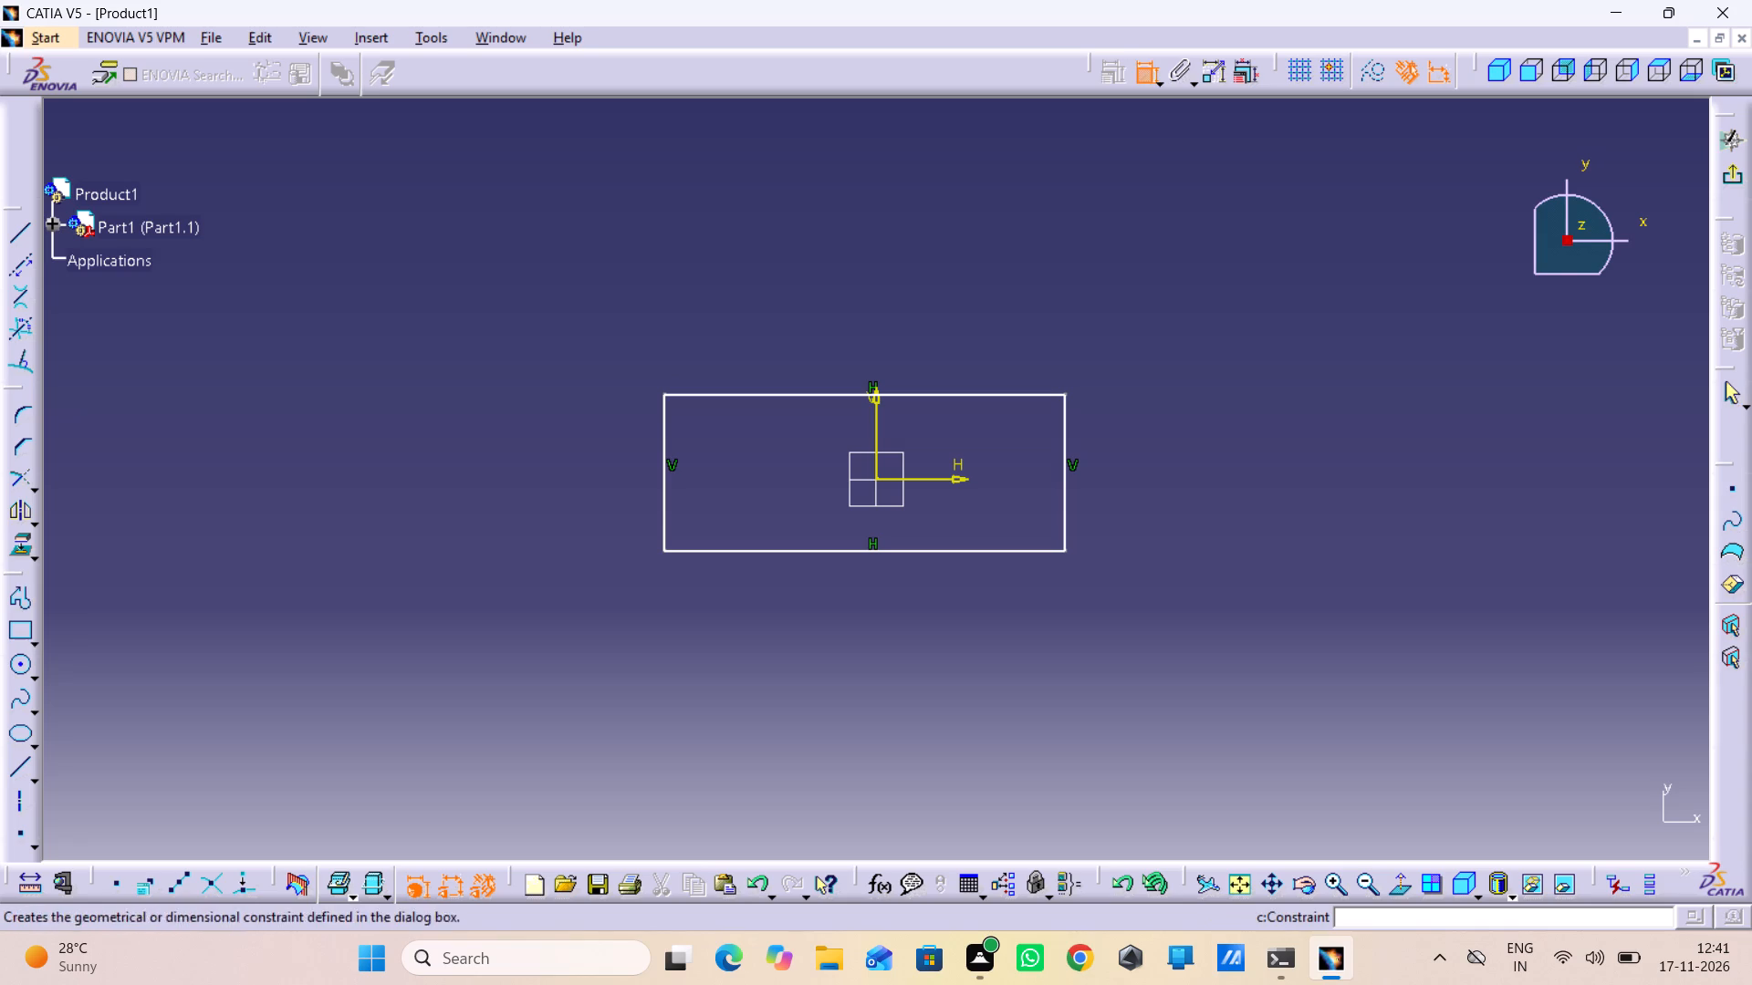
pyautogui.click(962, 400)
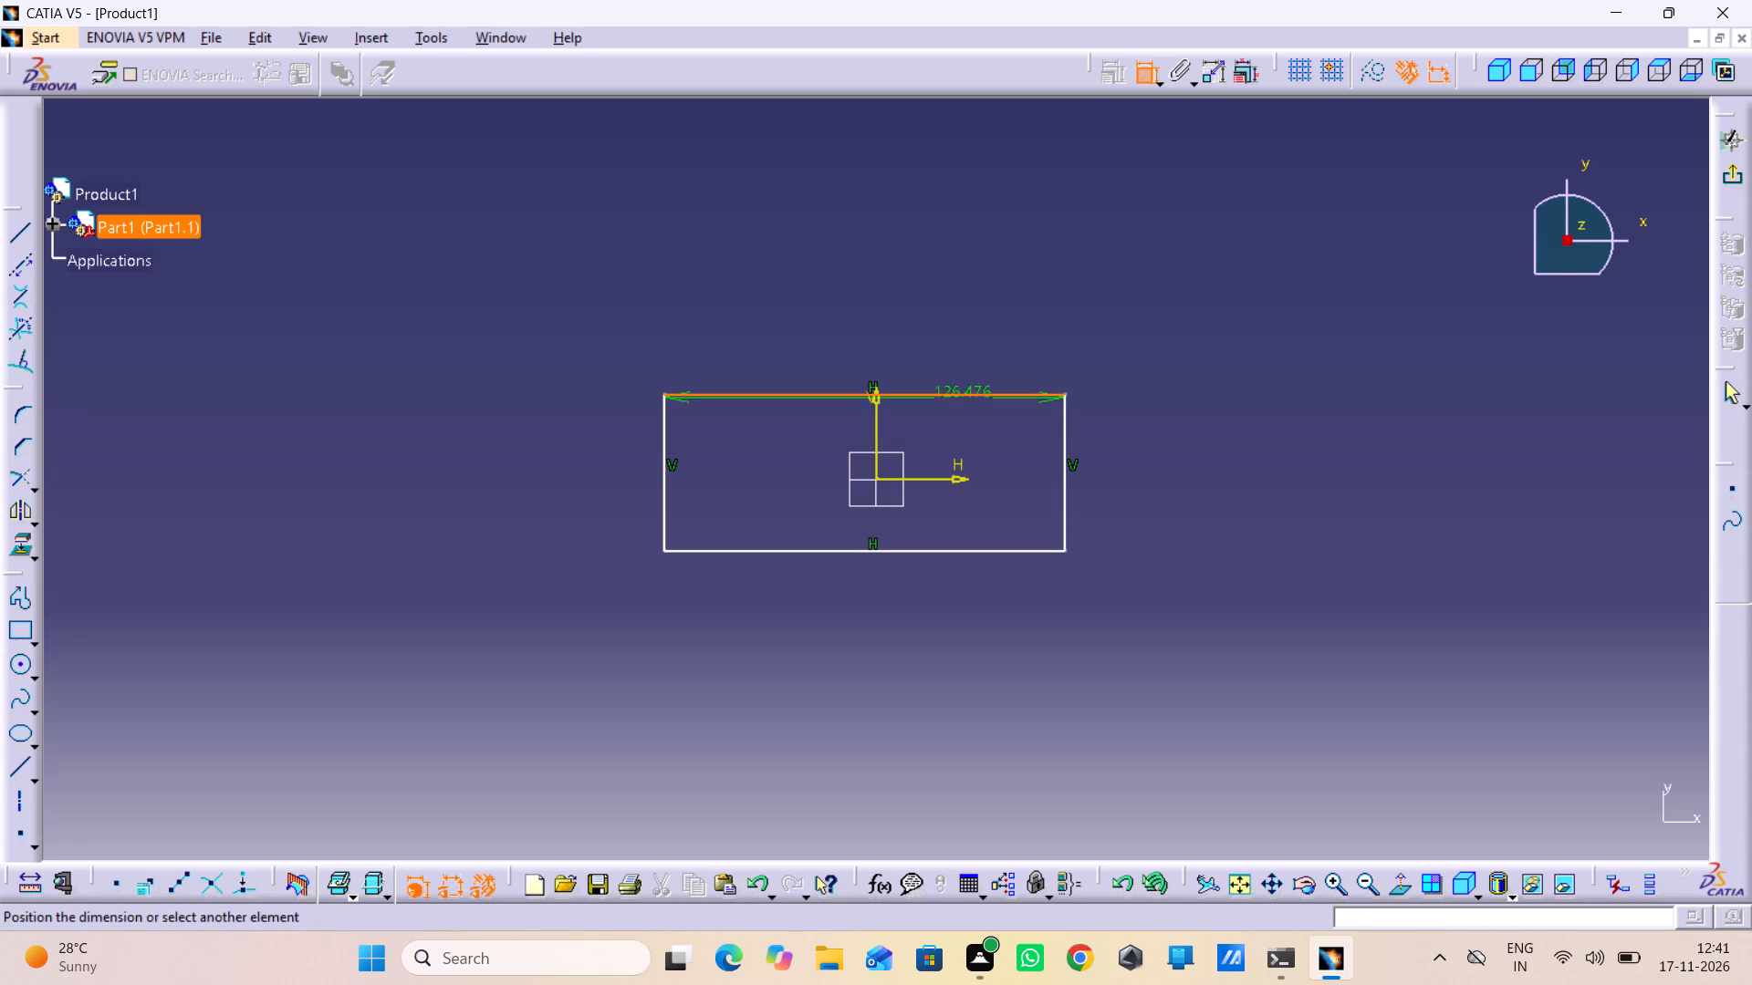
pyautogui.click(968, 552)
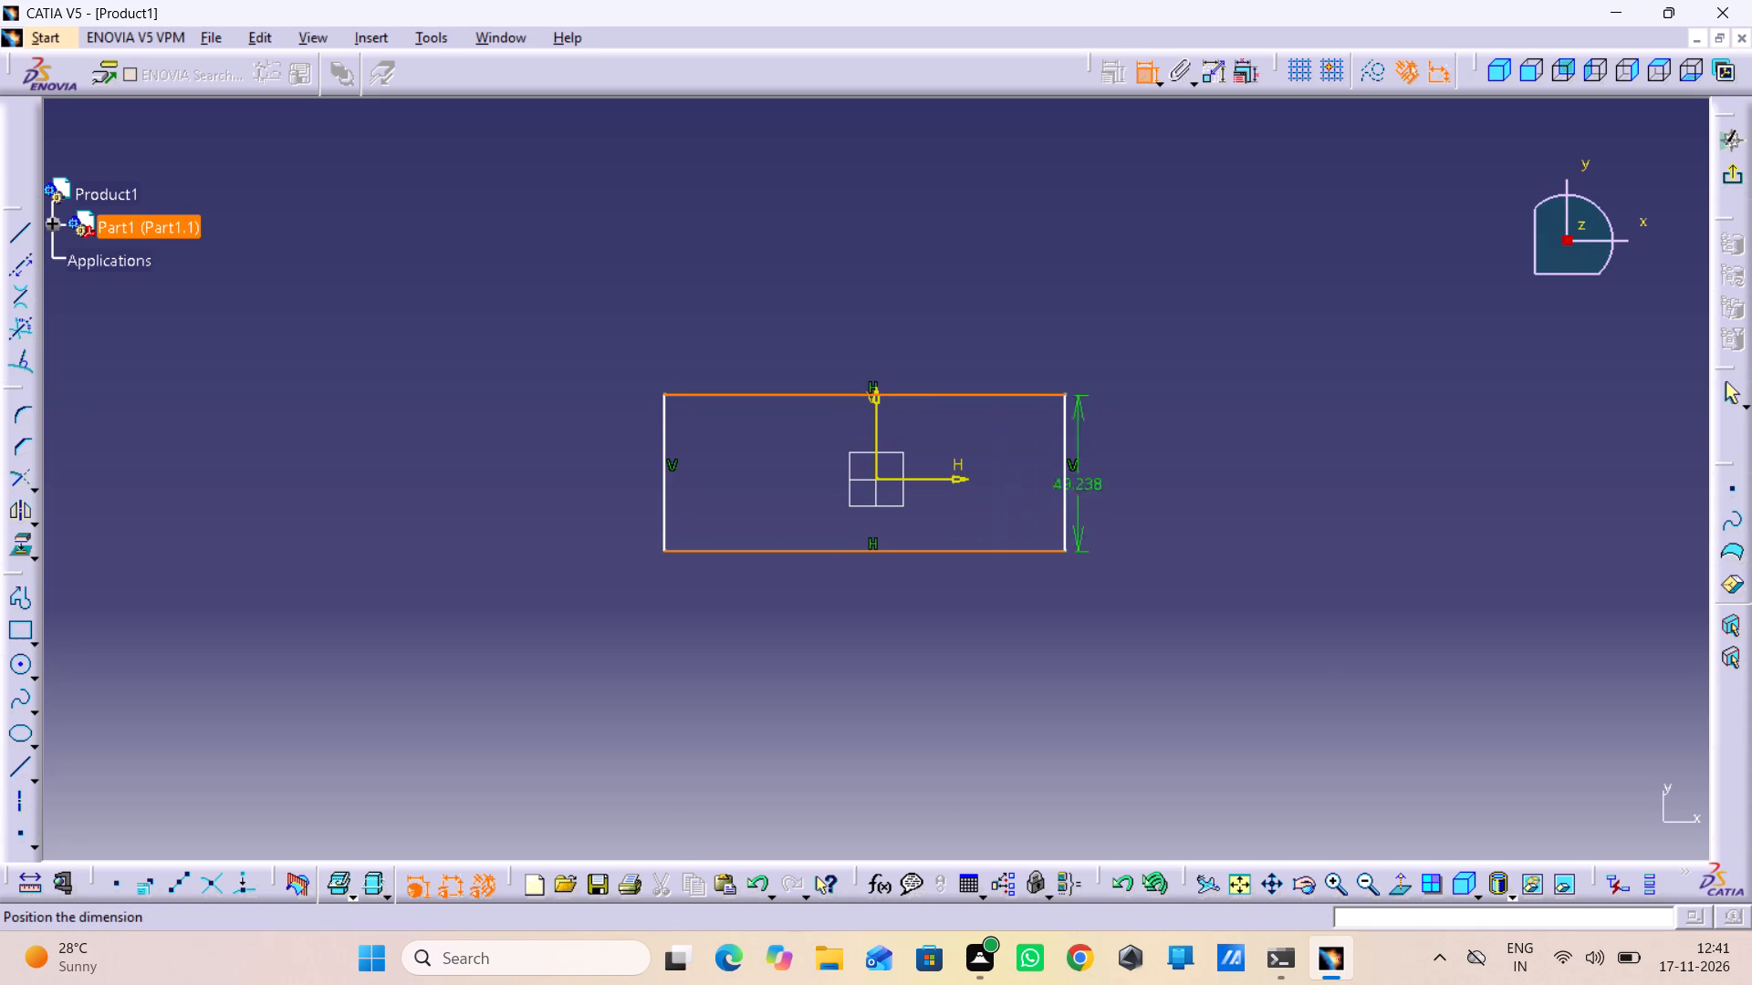
pyautogui.rightClick(1111, 461)
pyautogui.click(1211, 681)
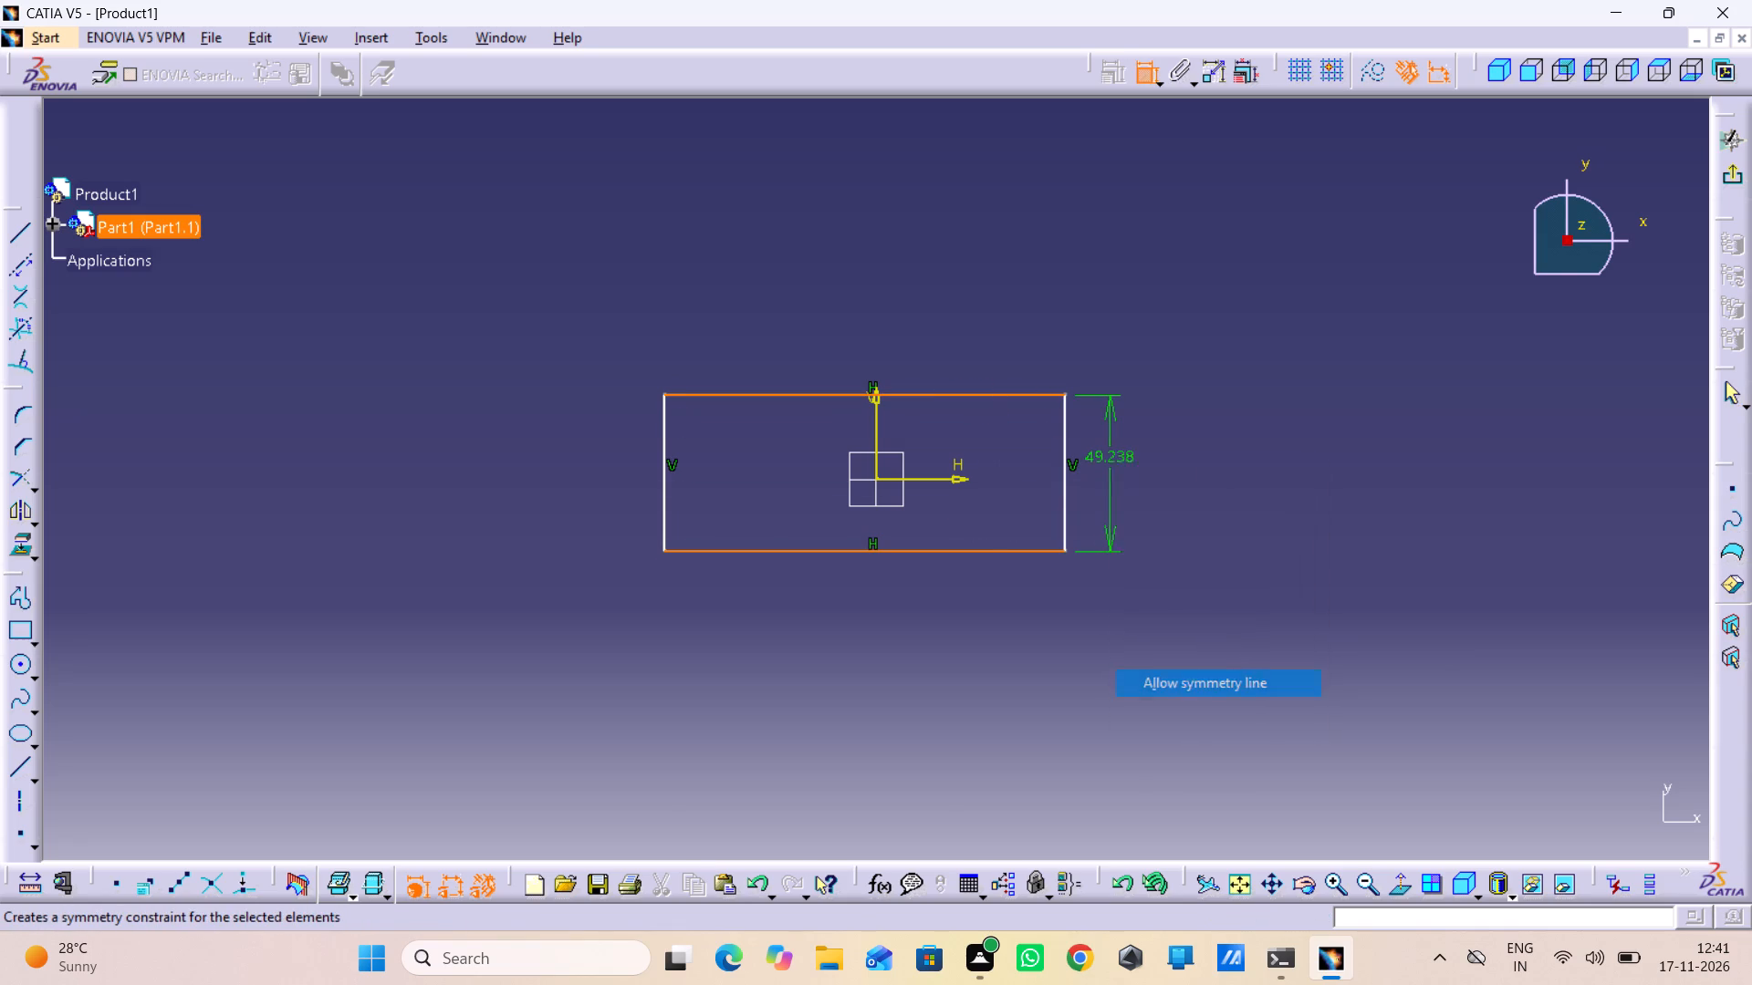
pyautogui.click(965, 482)
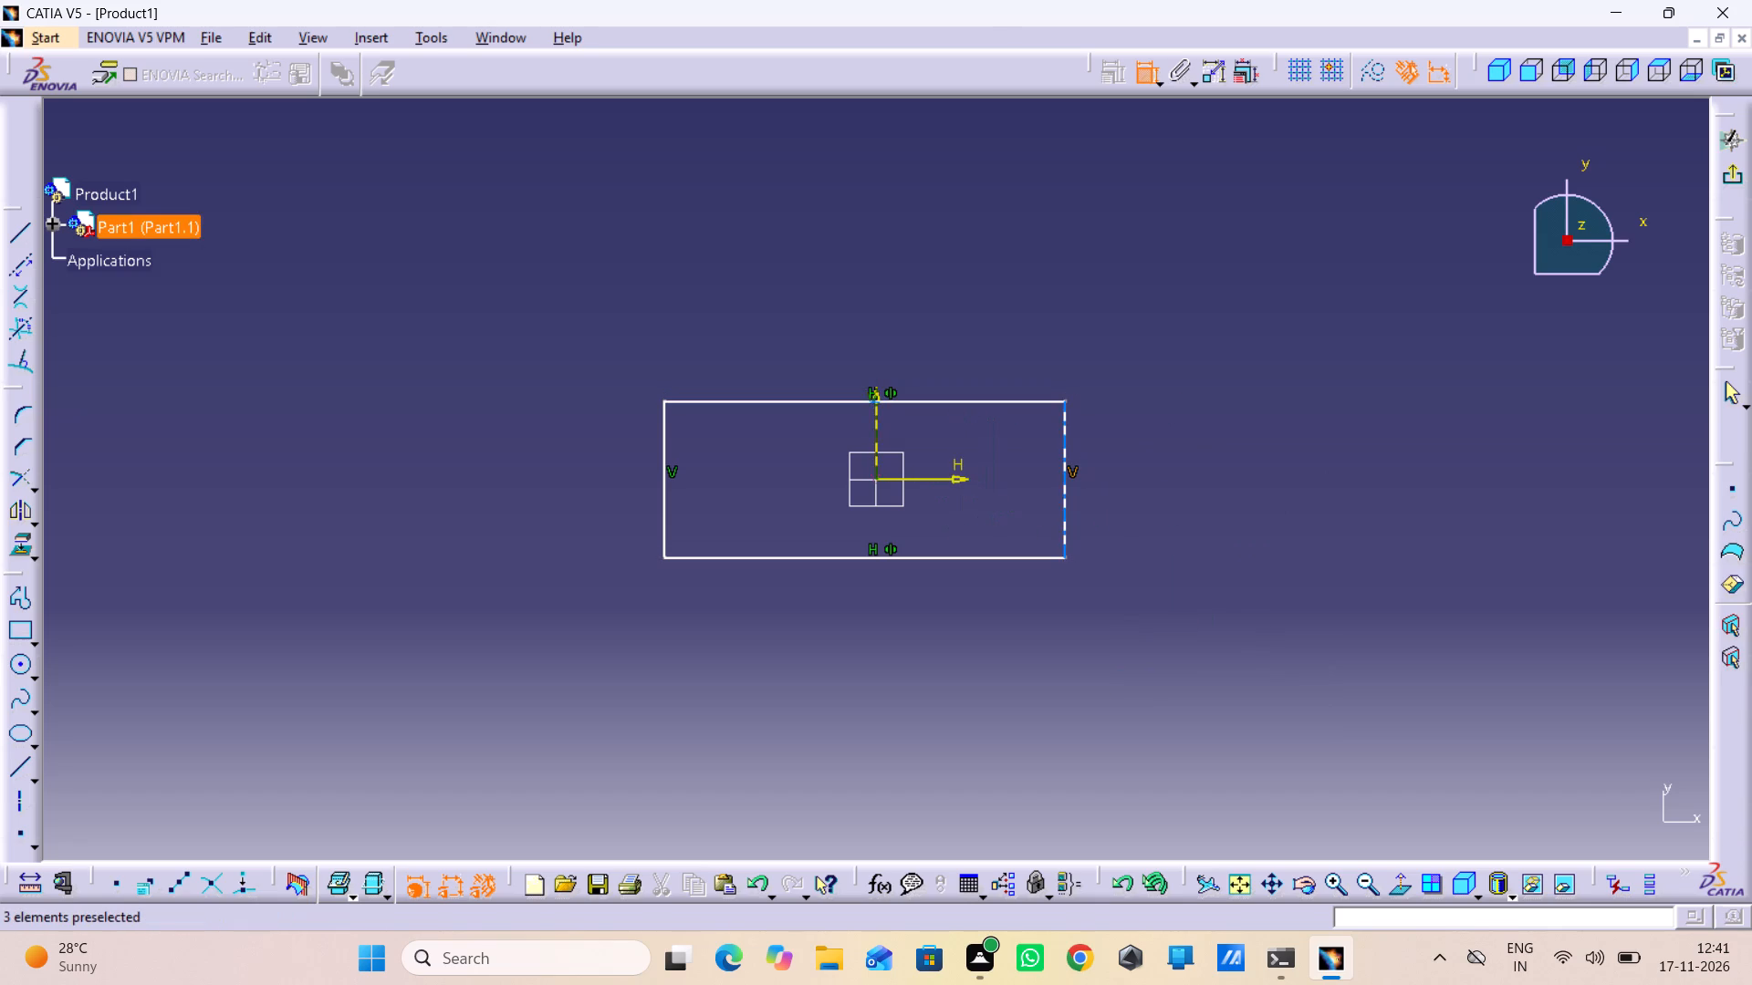
# Constrain the rectangle's two vertical edges as symmetric about the vertical sketch axis.
pyautogui.click(1064, 423)
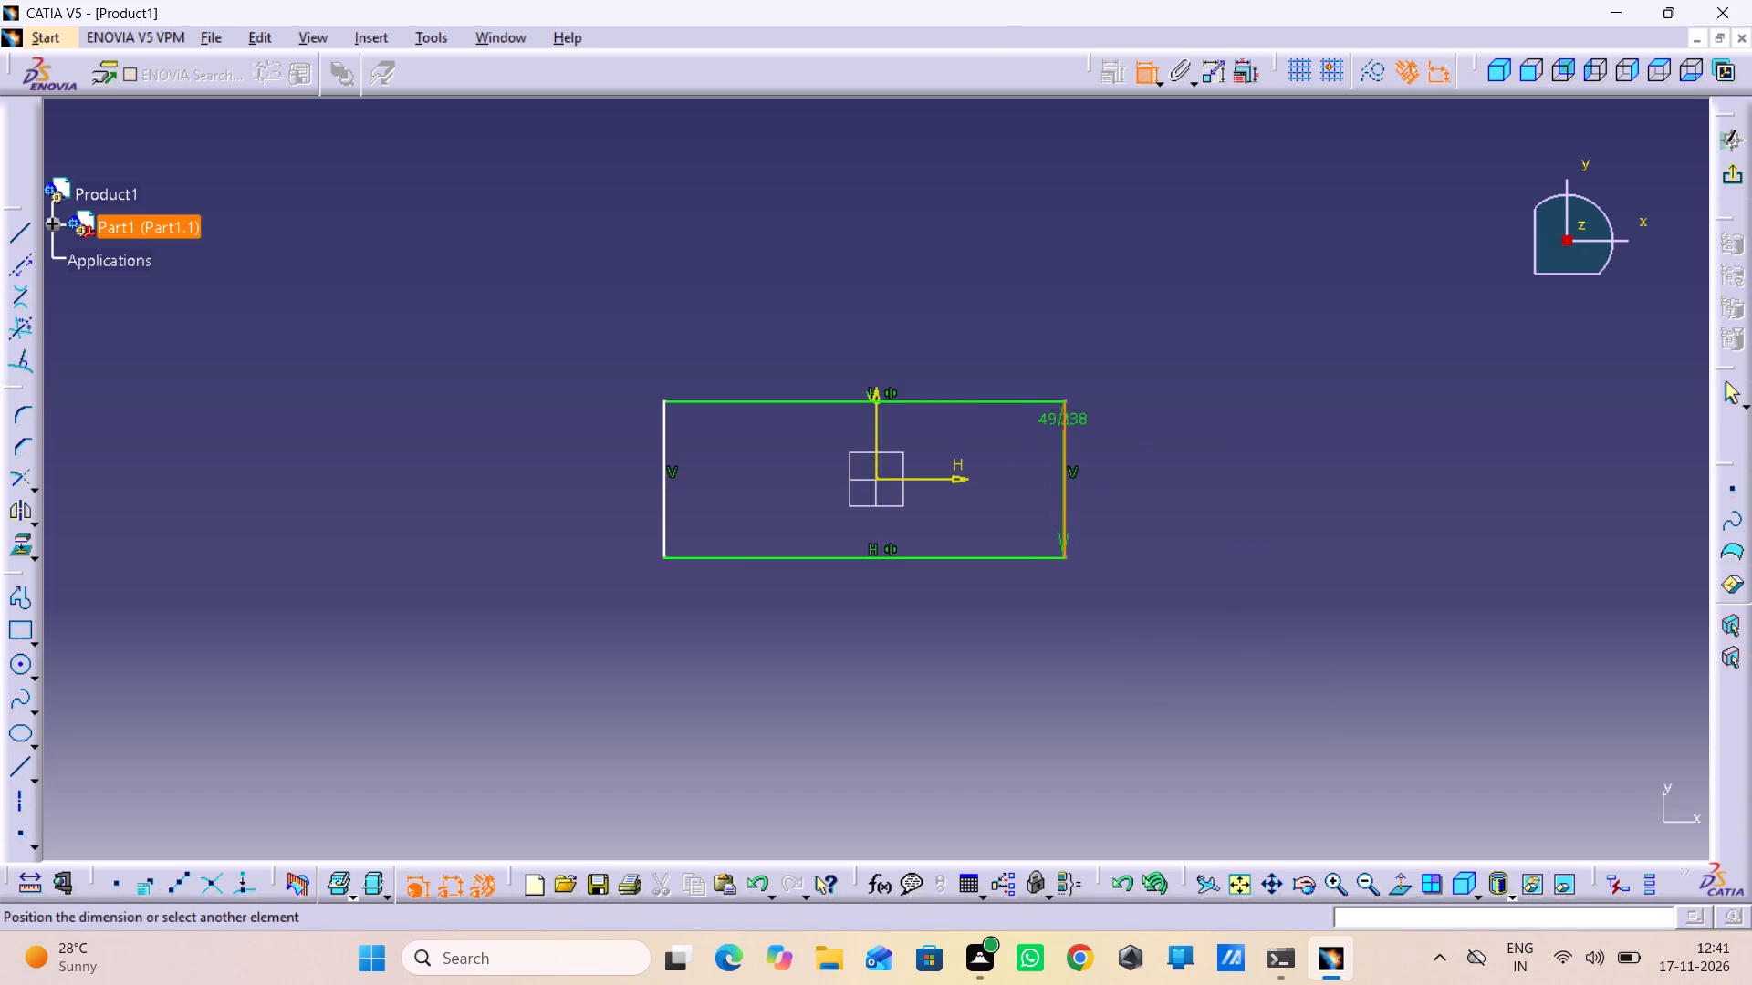
pyautogui.click(666, 448)
pyautogui.rightClick(820, 469)
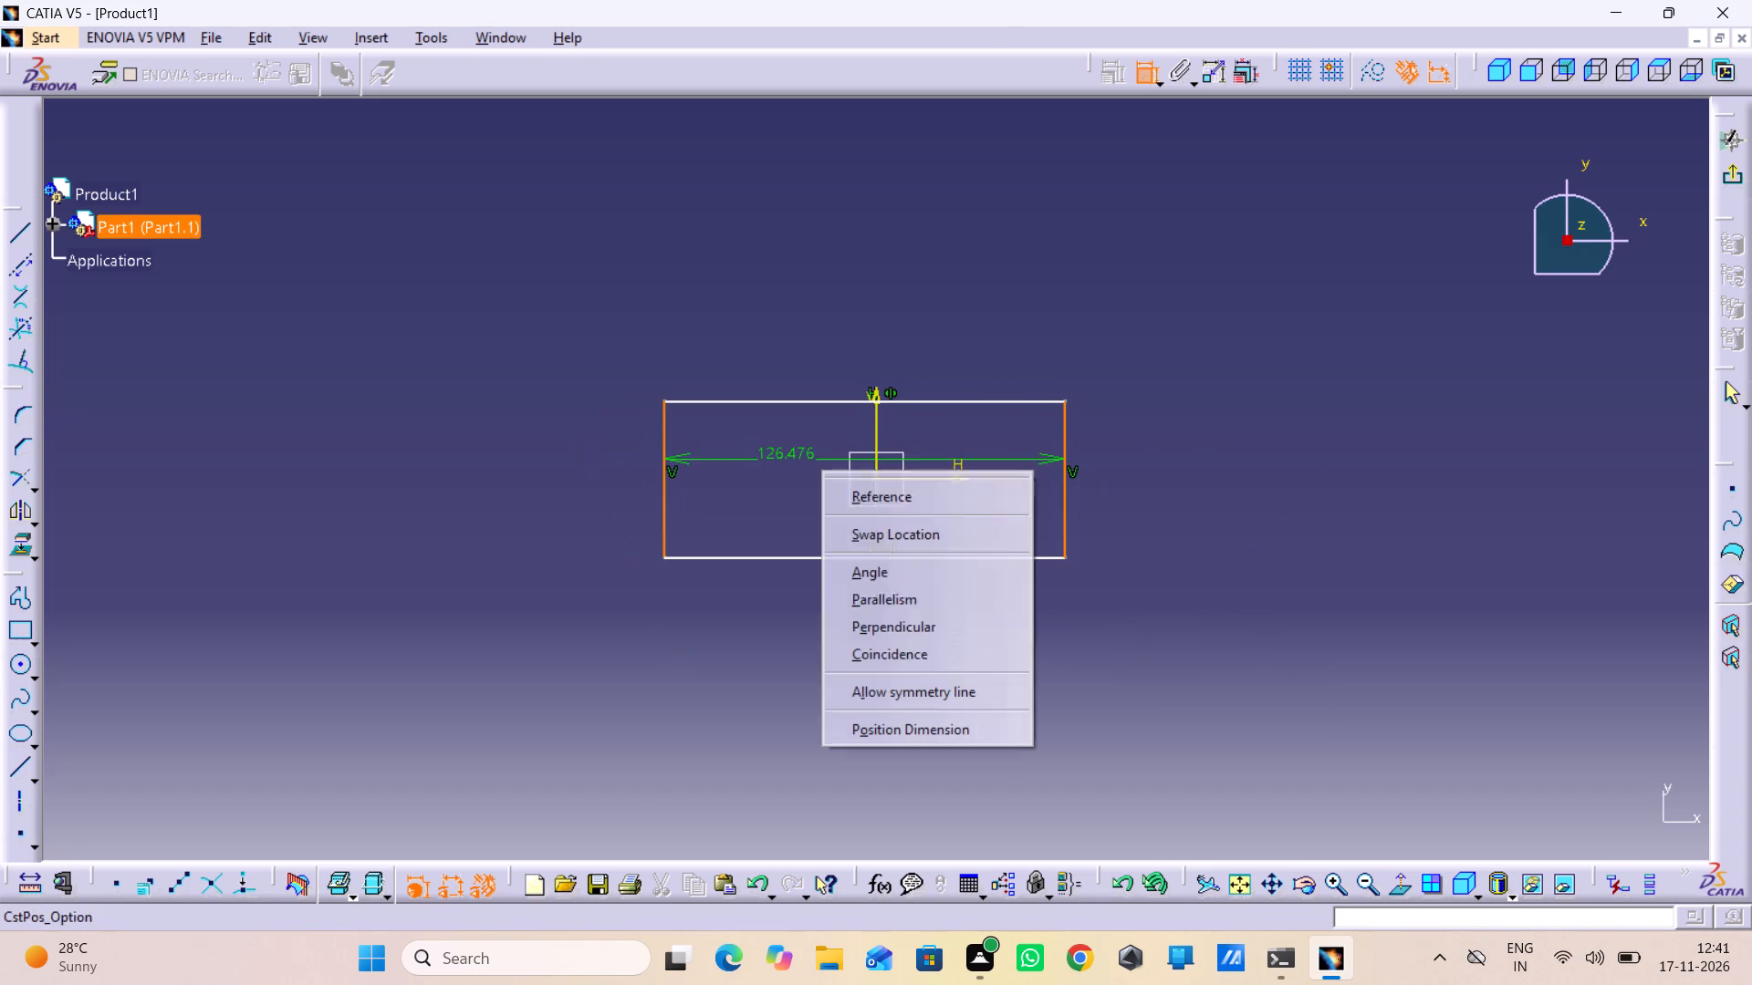
pyautogui.click(902, 681)
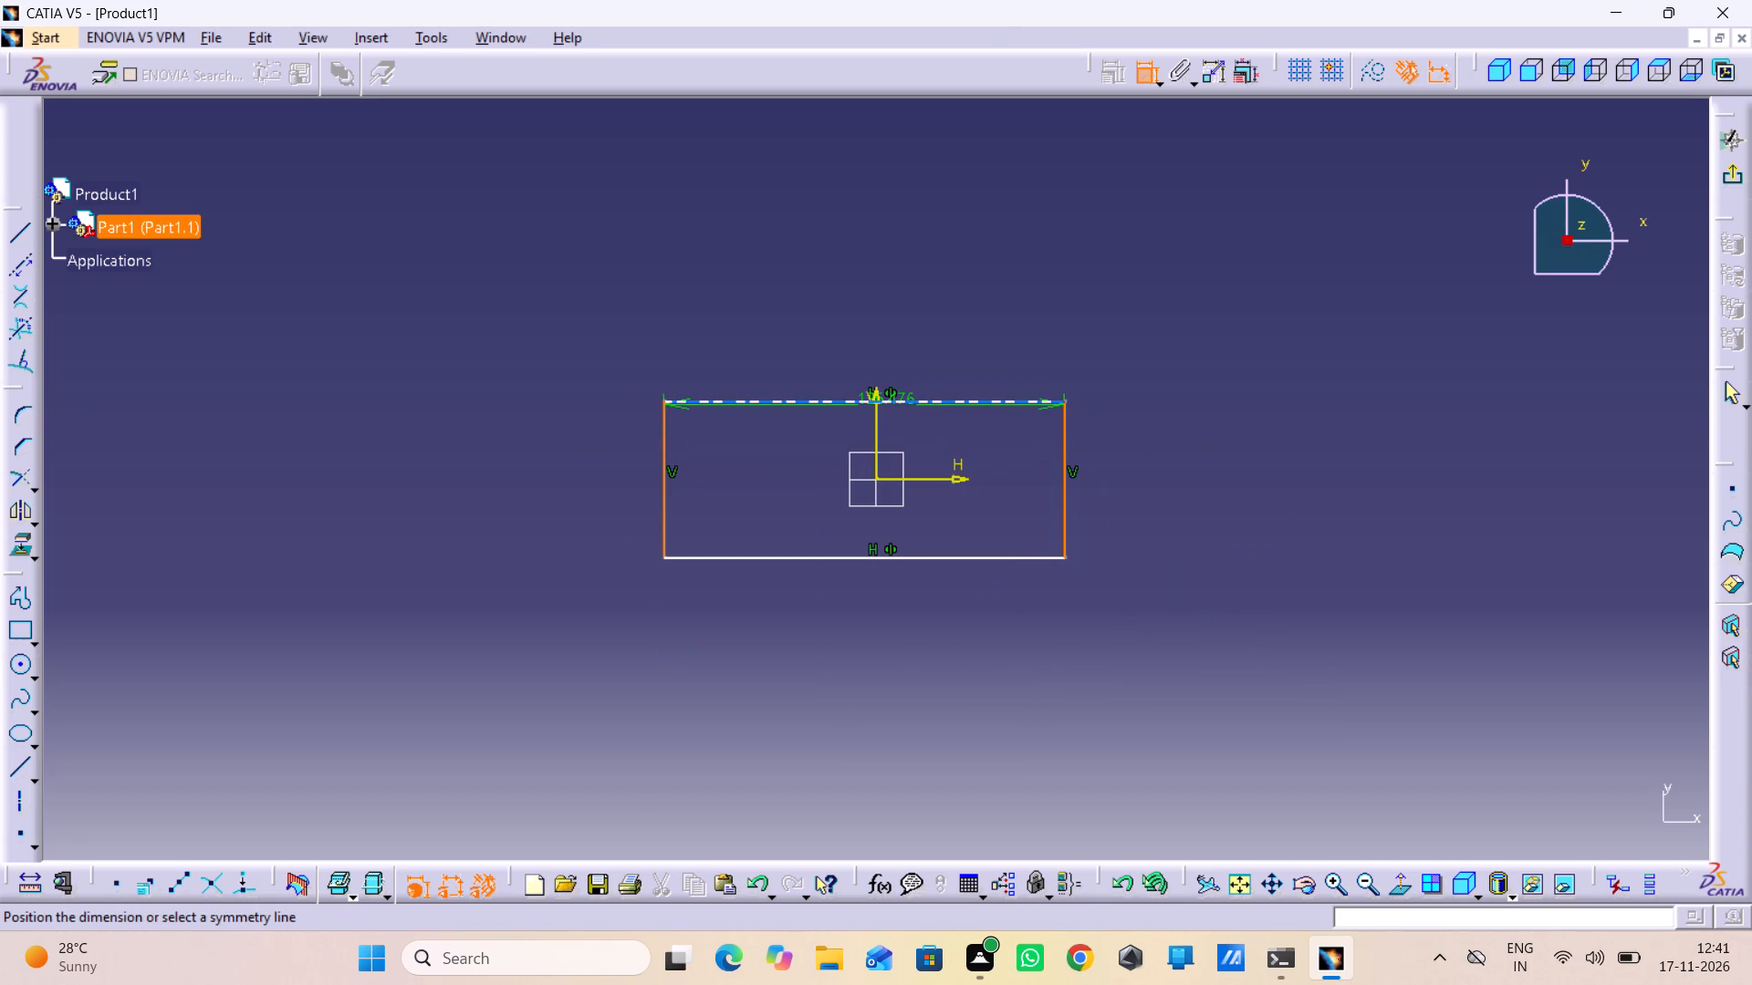
pyautogui.click(878, 439)
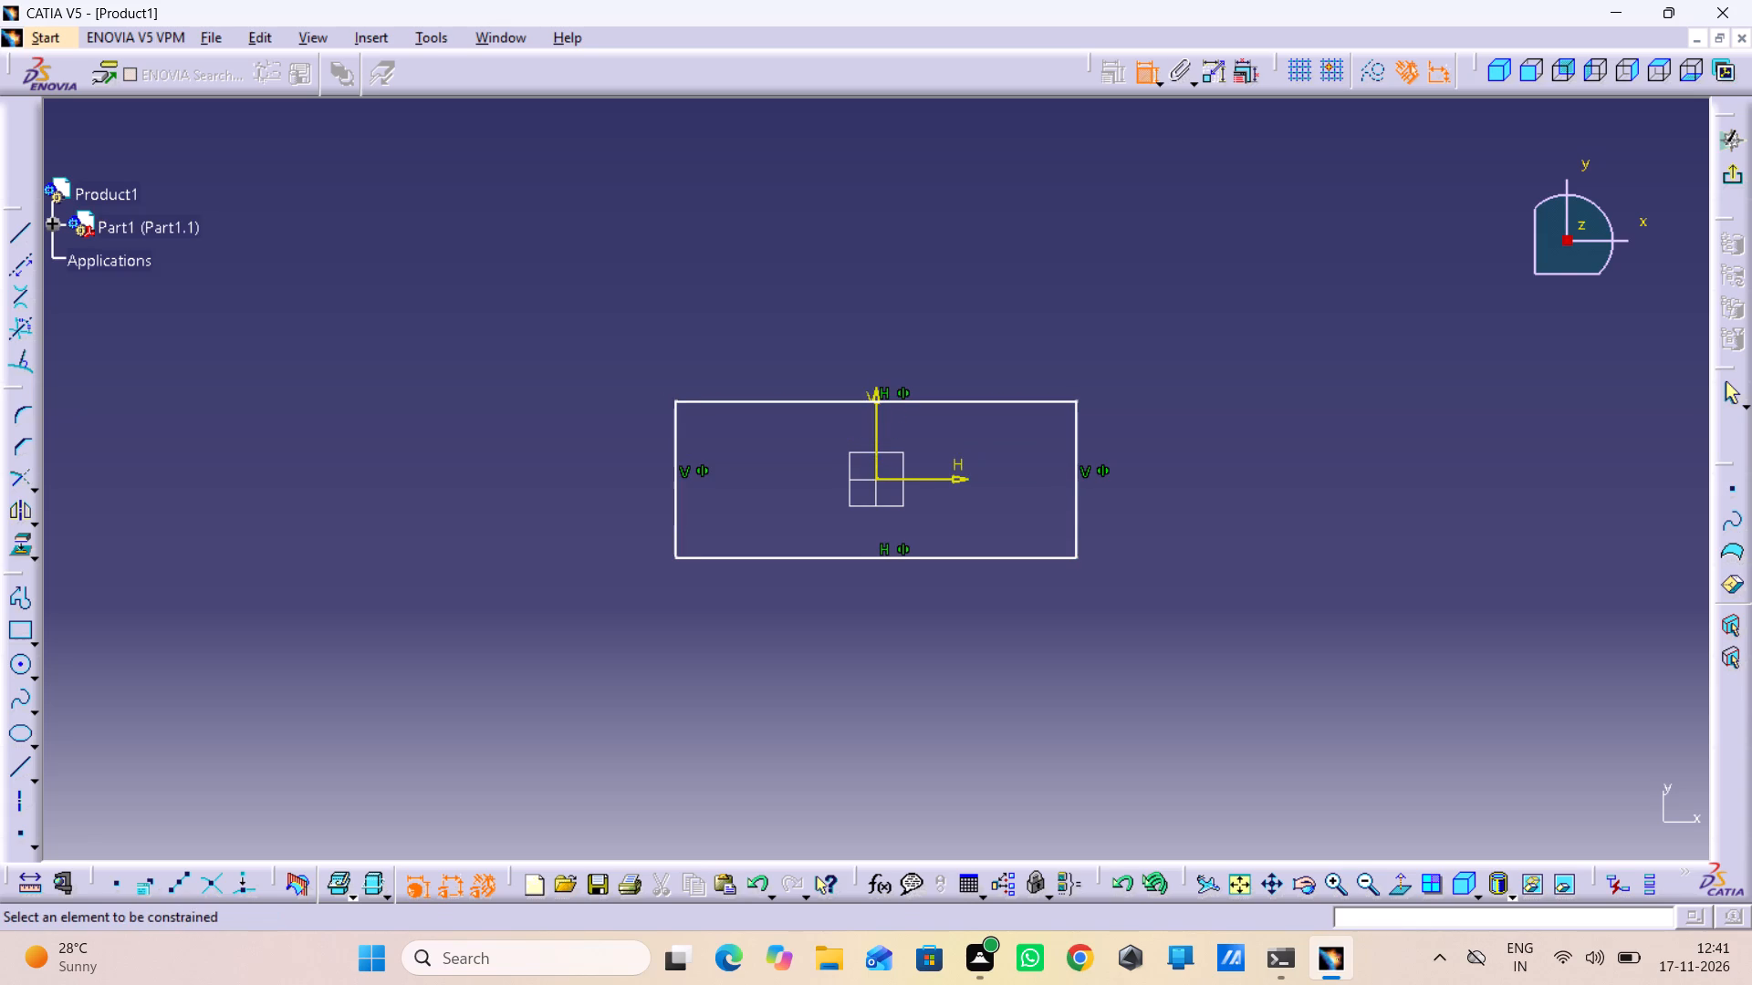
# Dimension the rectangle's height beside its right edge and its width above the upper edge.
pyautogui.click(1079, 422)
pyautogui.click(1135, 487)
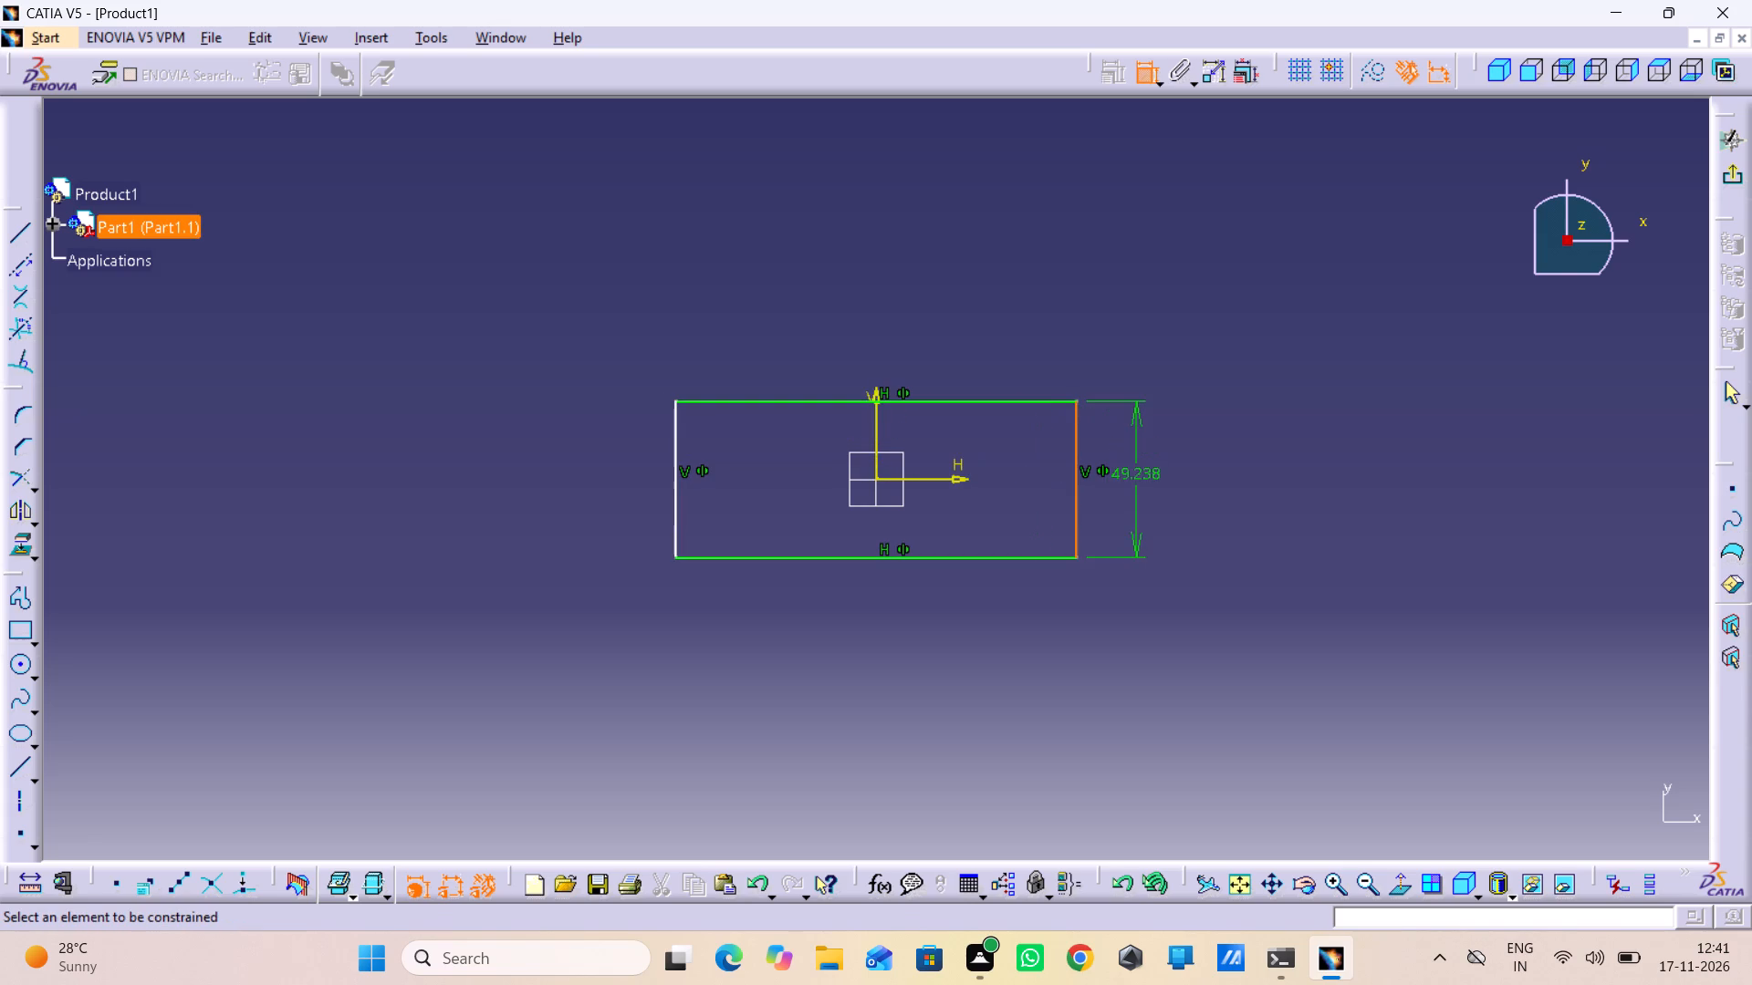
pyautogui.click(1001, 397)
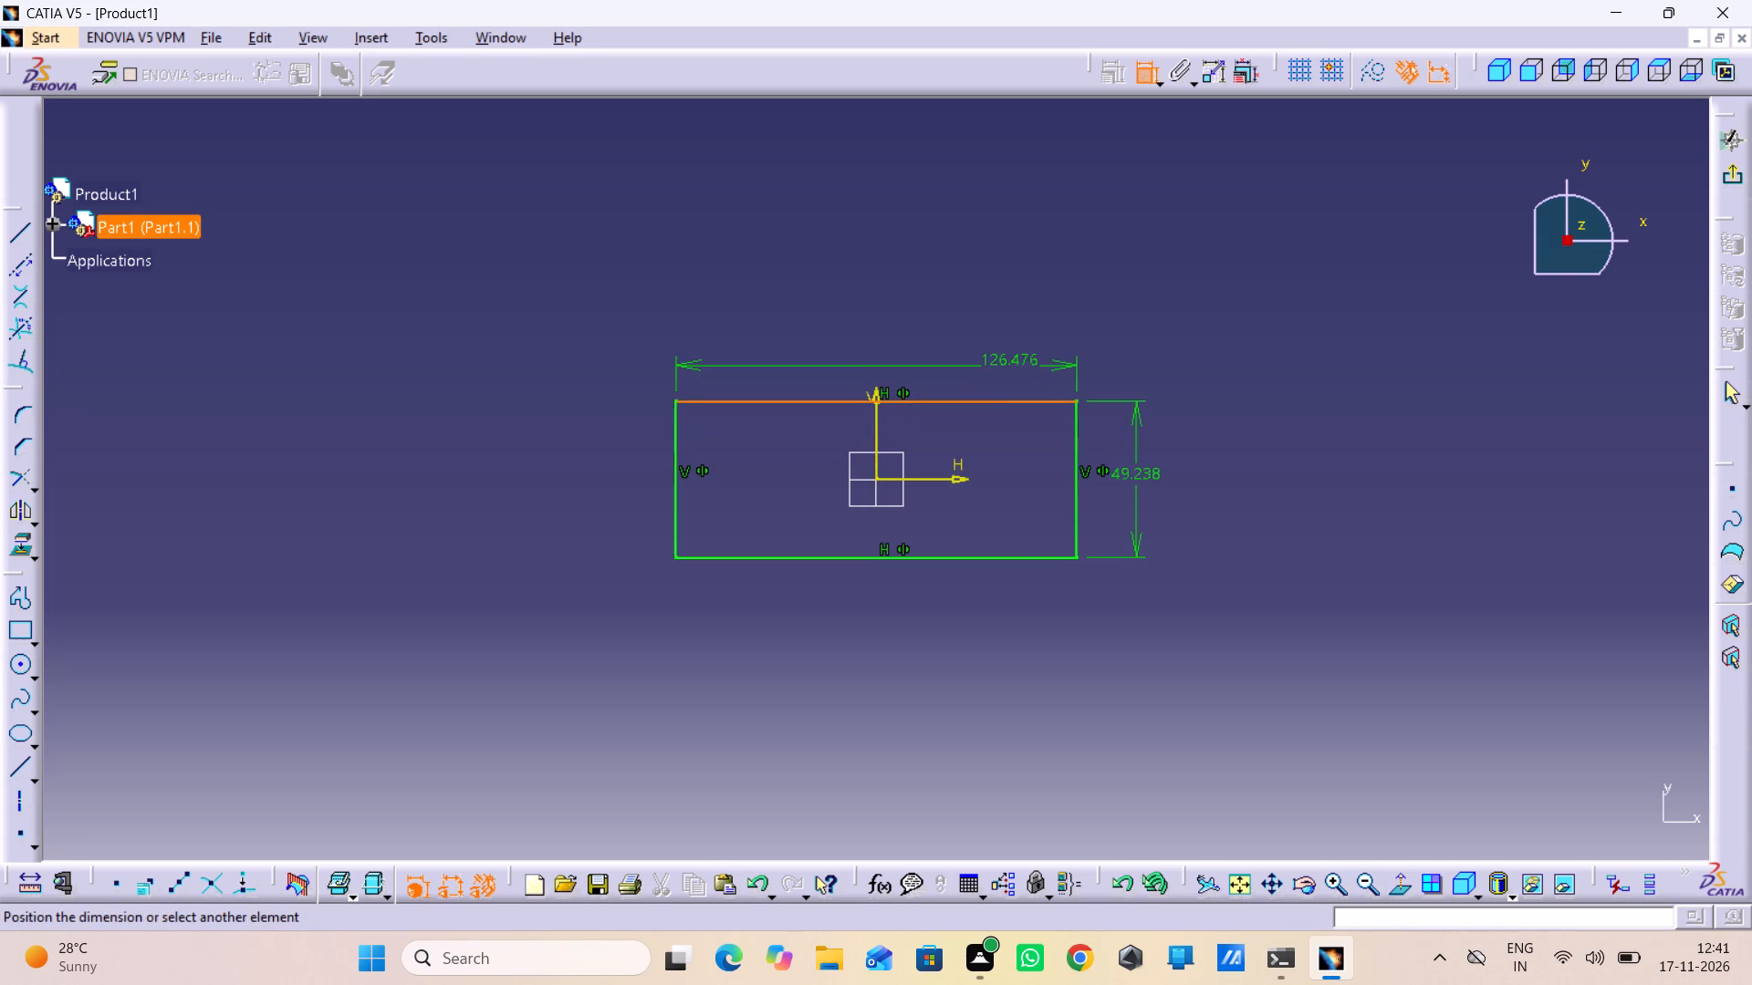
pyautogui.click(918, 358)
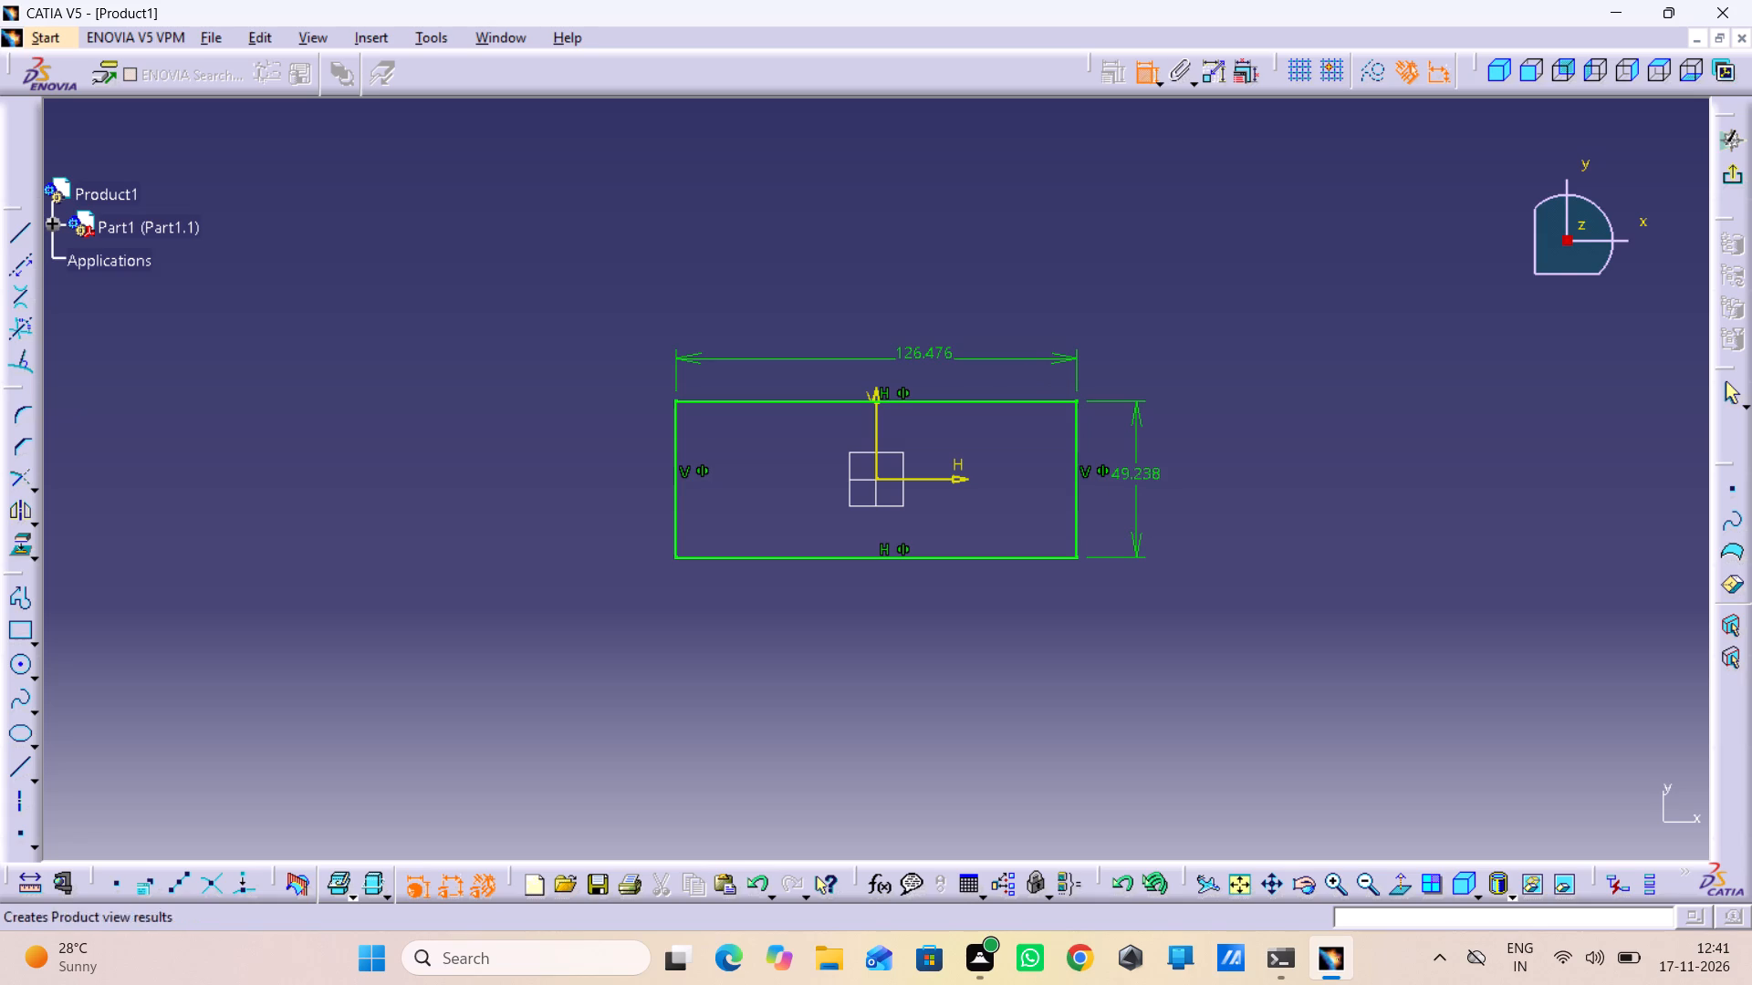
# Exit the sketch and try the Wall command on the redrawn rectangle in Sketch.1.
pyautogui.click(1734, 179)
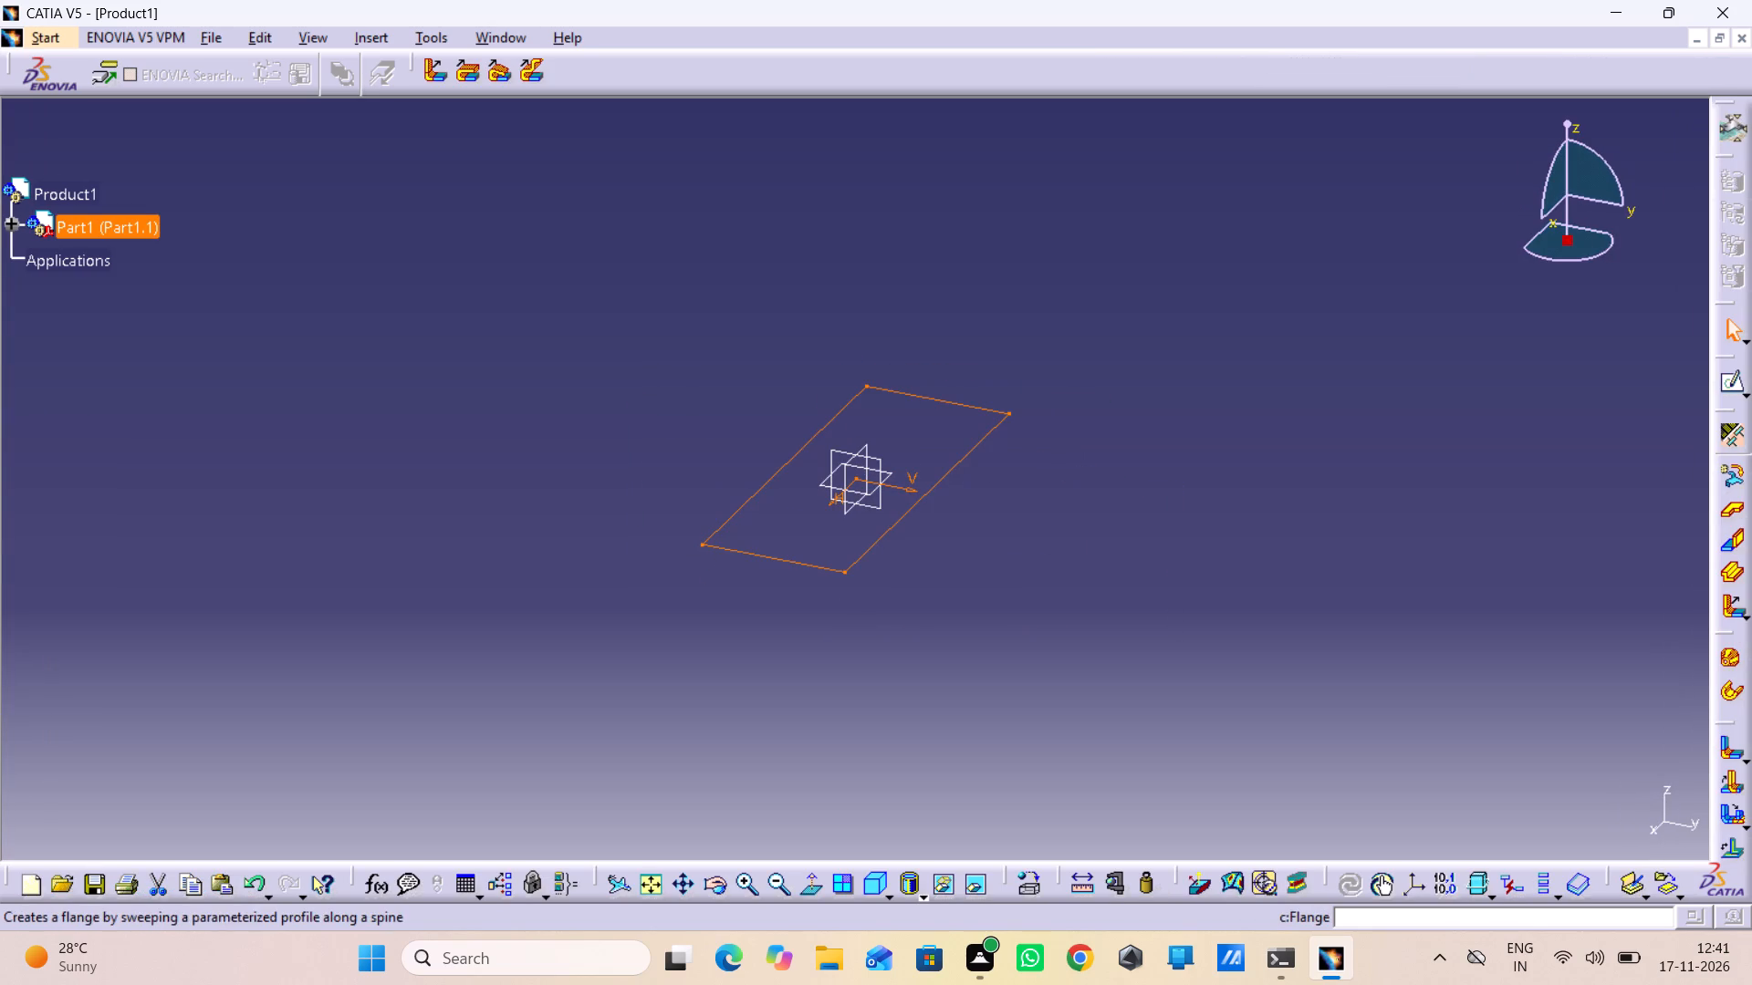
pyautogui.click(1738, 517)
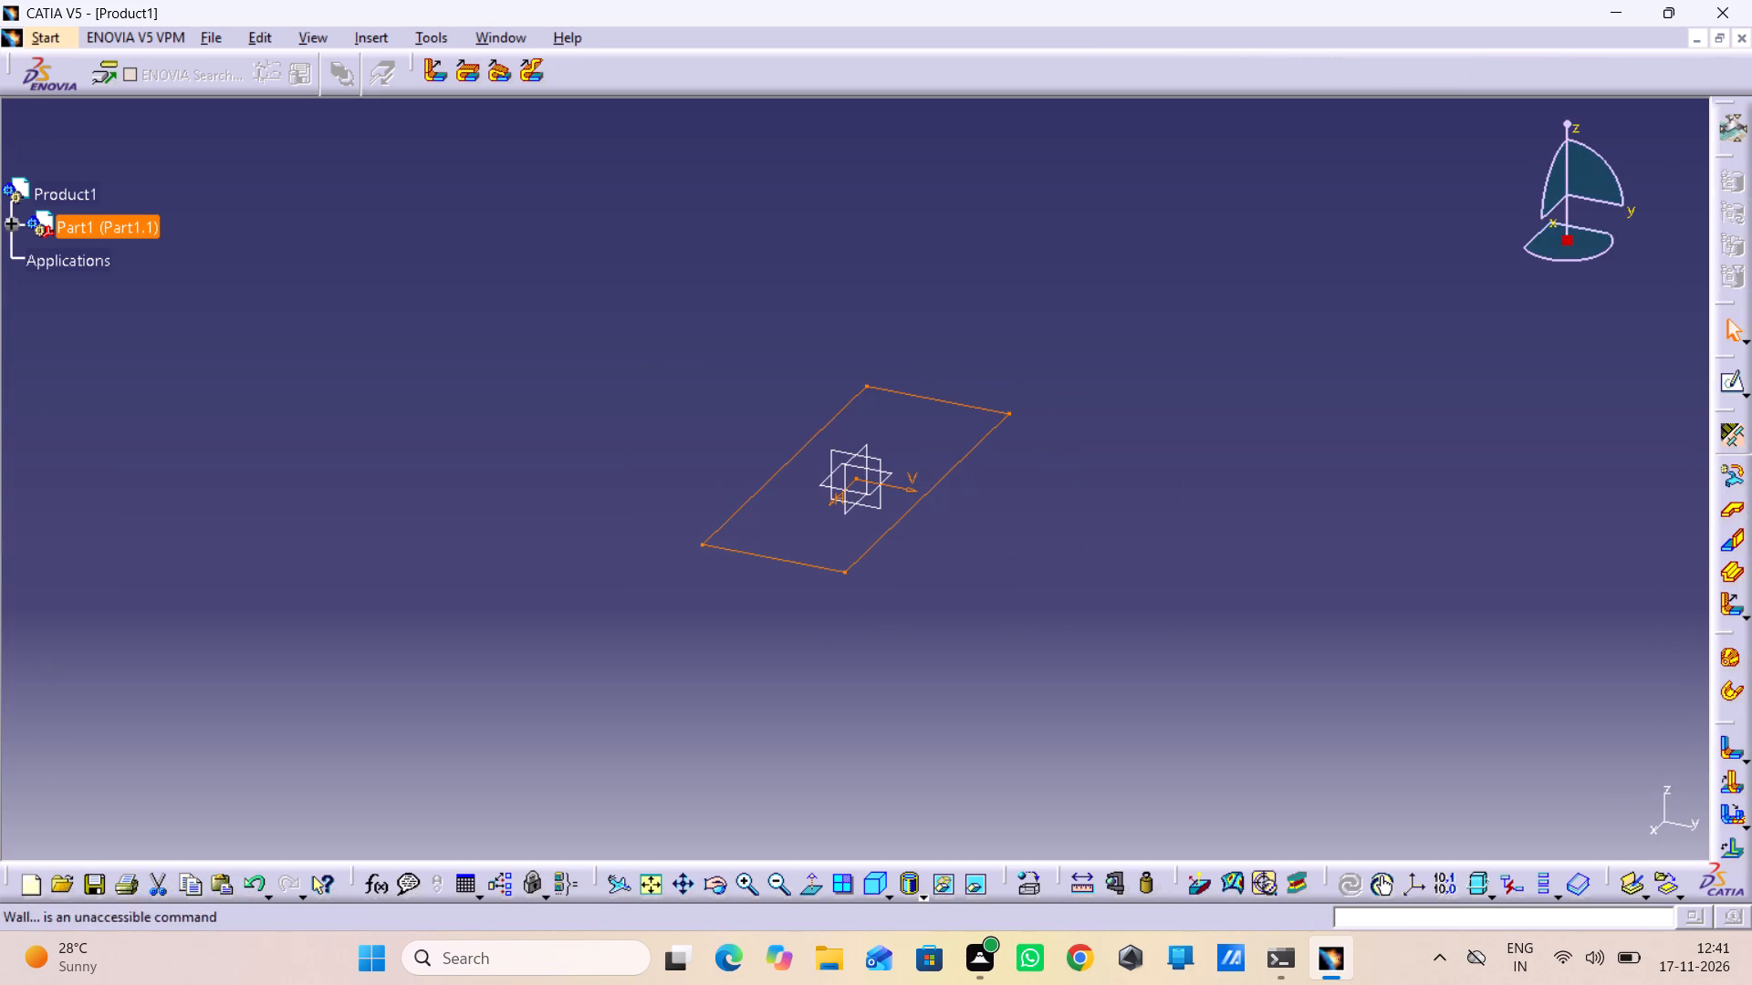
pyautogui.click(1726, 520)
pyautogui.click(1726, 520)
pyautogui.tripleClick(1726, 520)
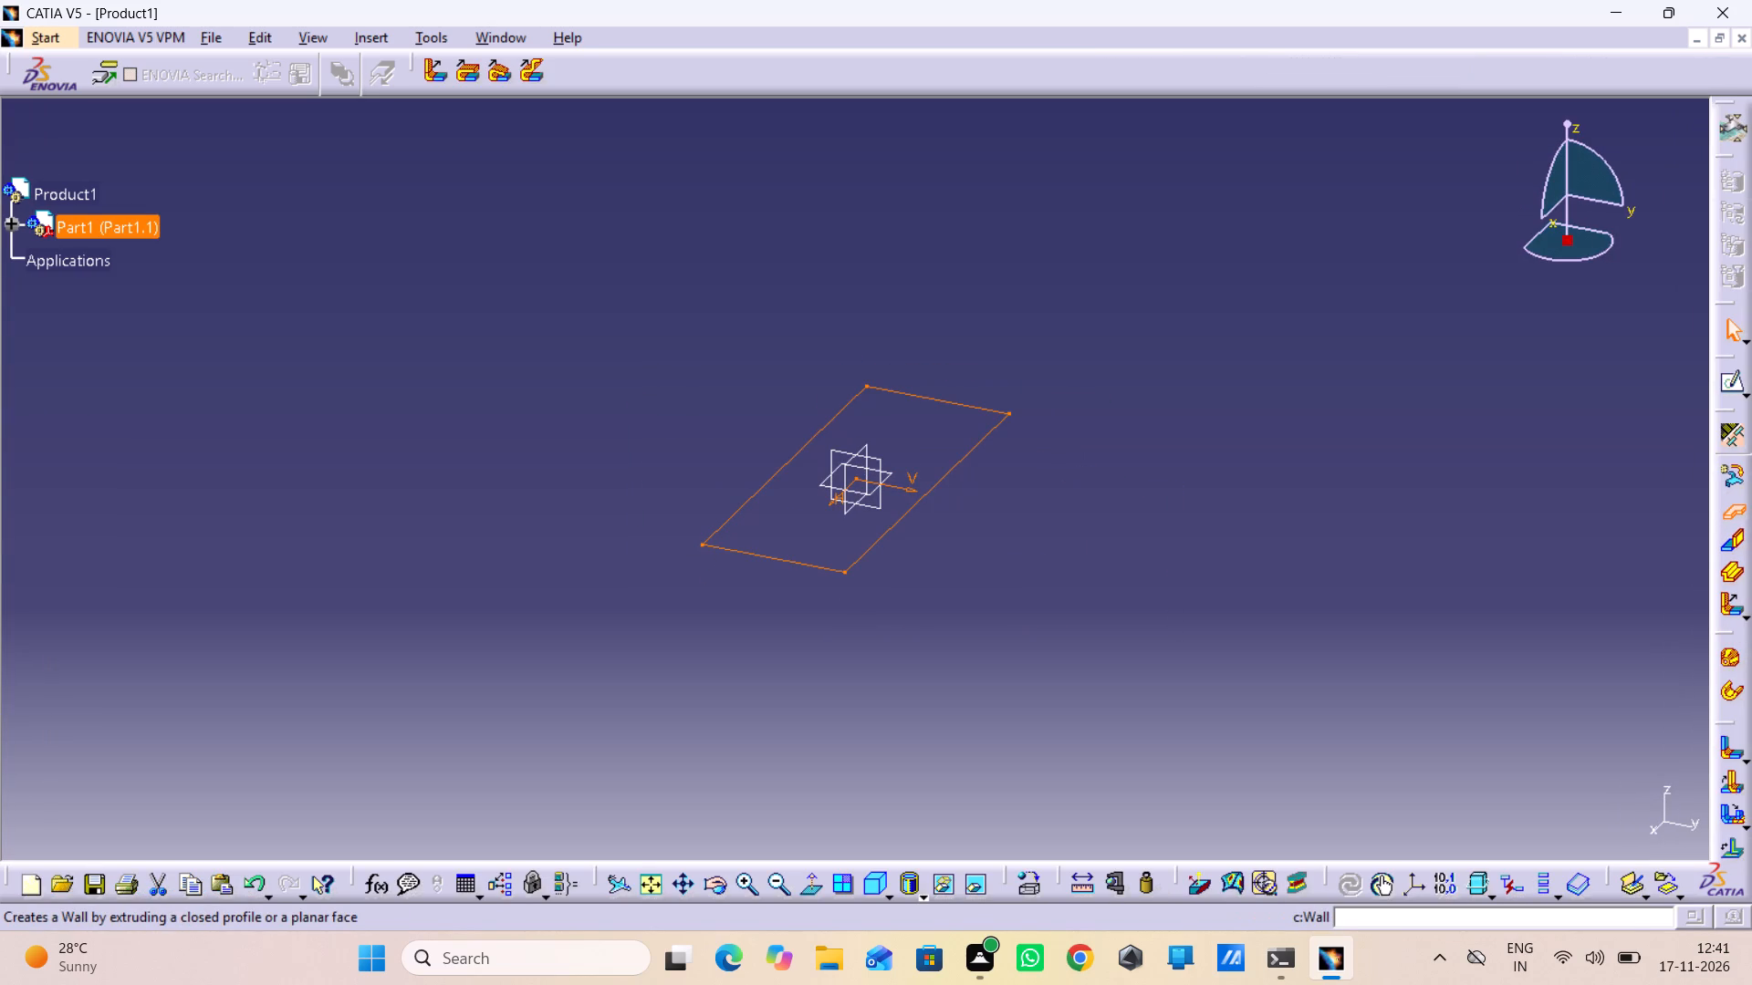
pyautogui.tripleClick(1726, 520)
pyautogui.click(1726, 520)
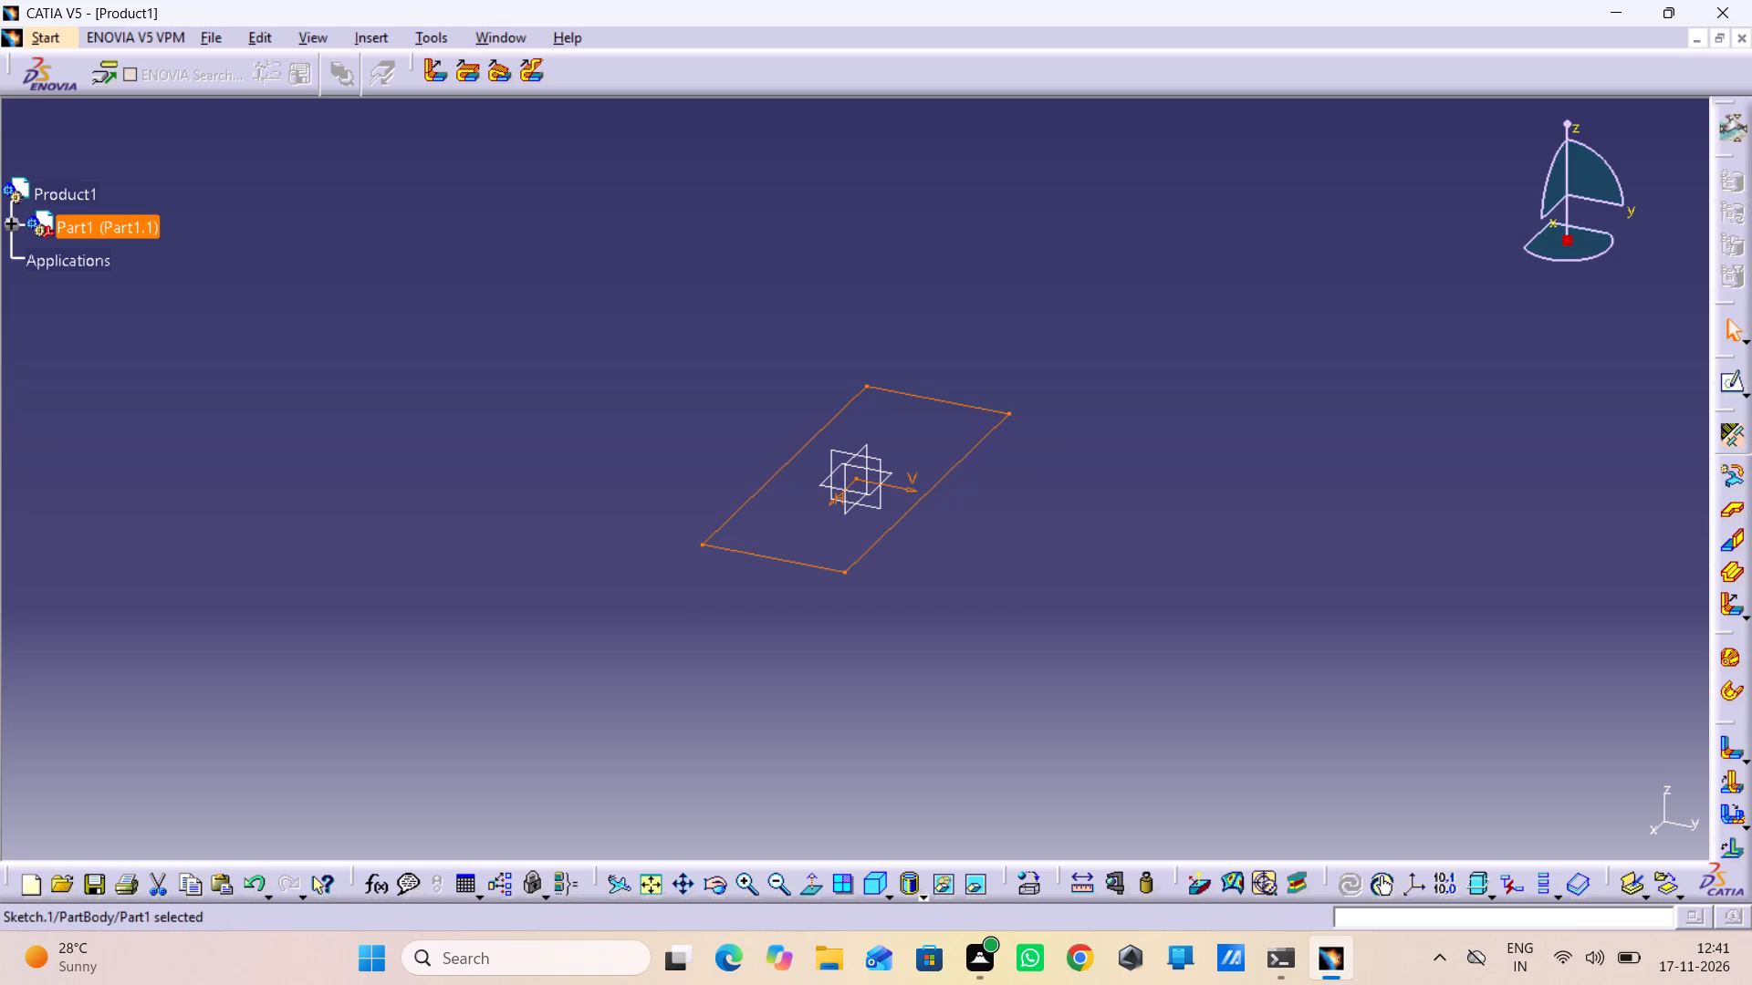
# Reopen Sketch.1 and draw a two-line profile joining the rectangle's left corners, with its apex about 48 mm outside the left edge.
pyautogui.click(14, 219)
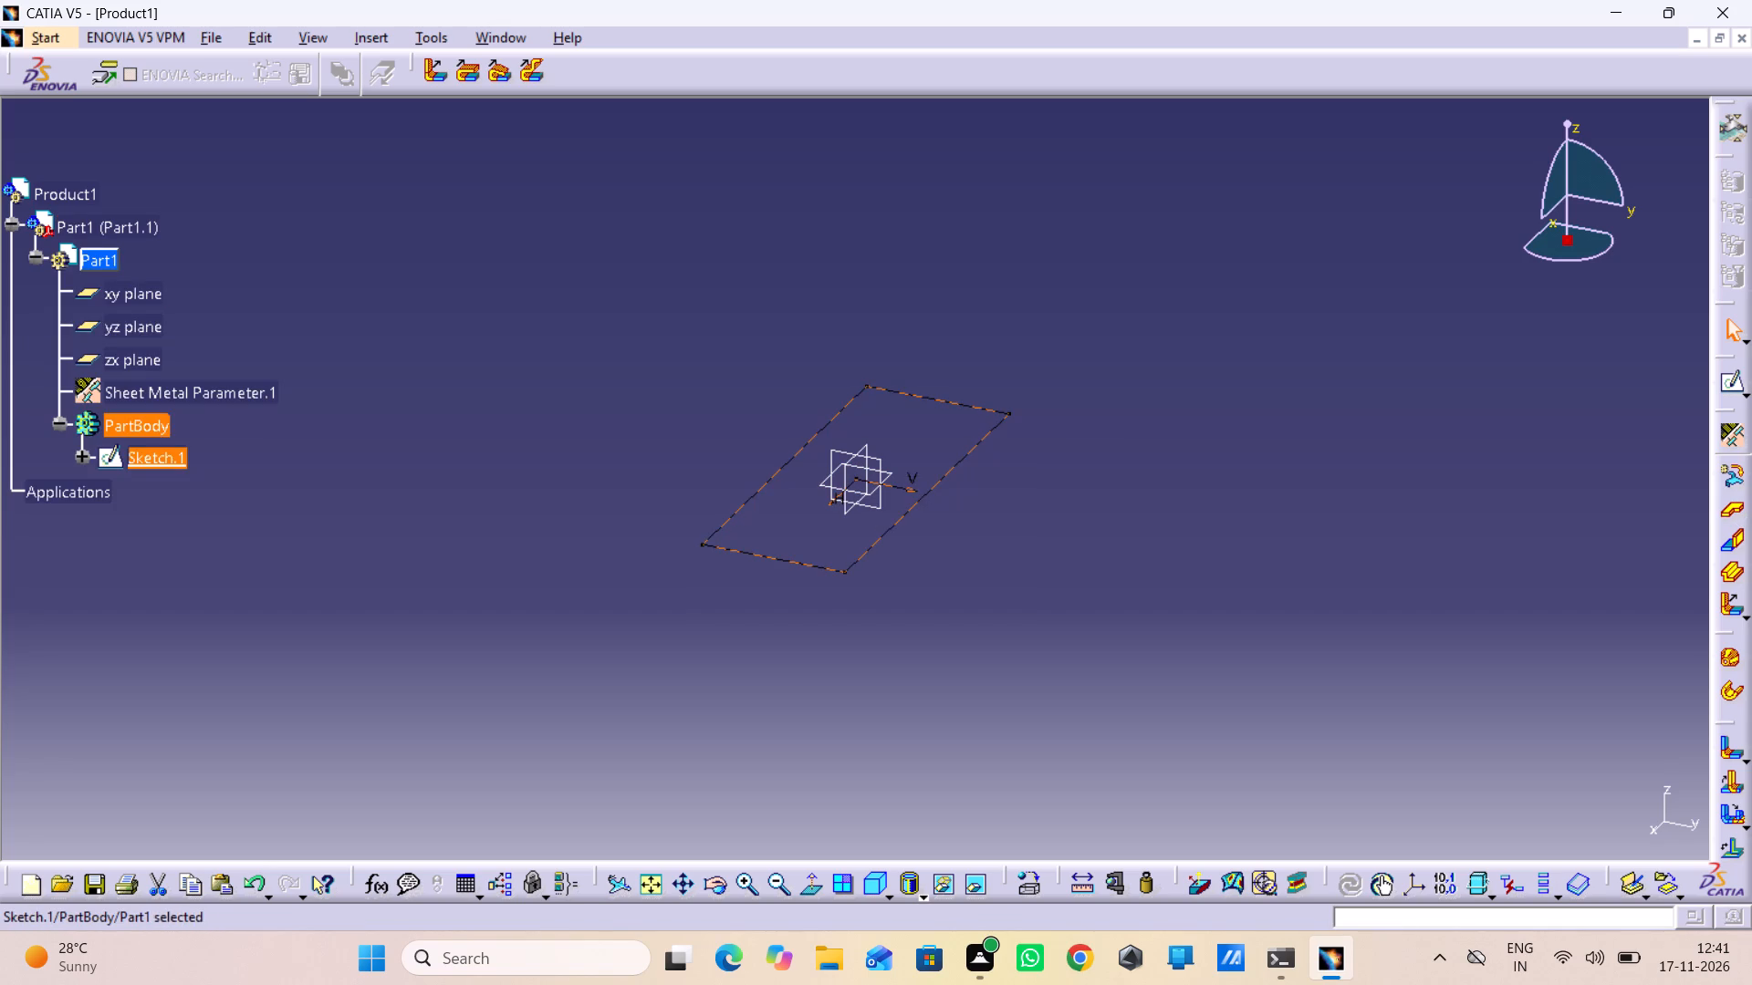
pyautogui.doubleClick(120, 461)
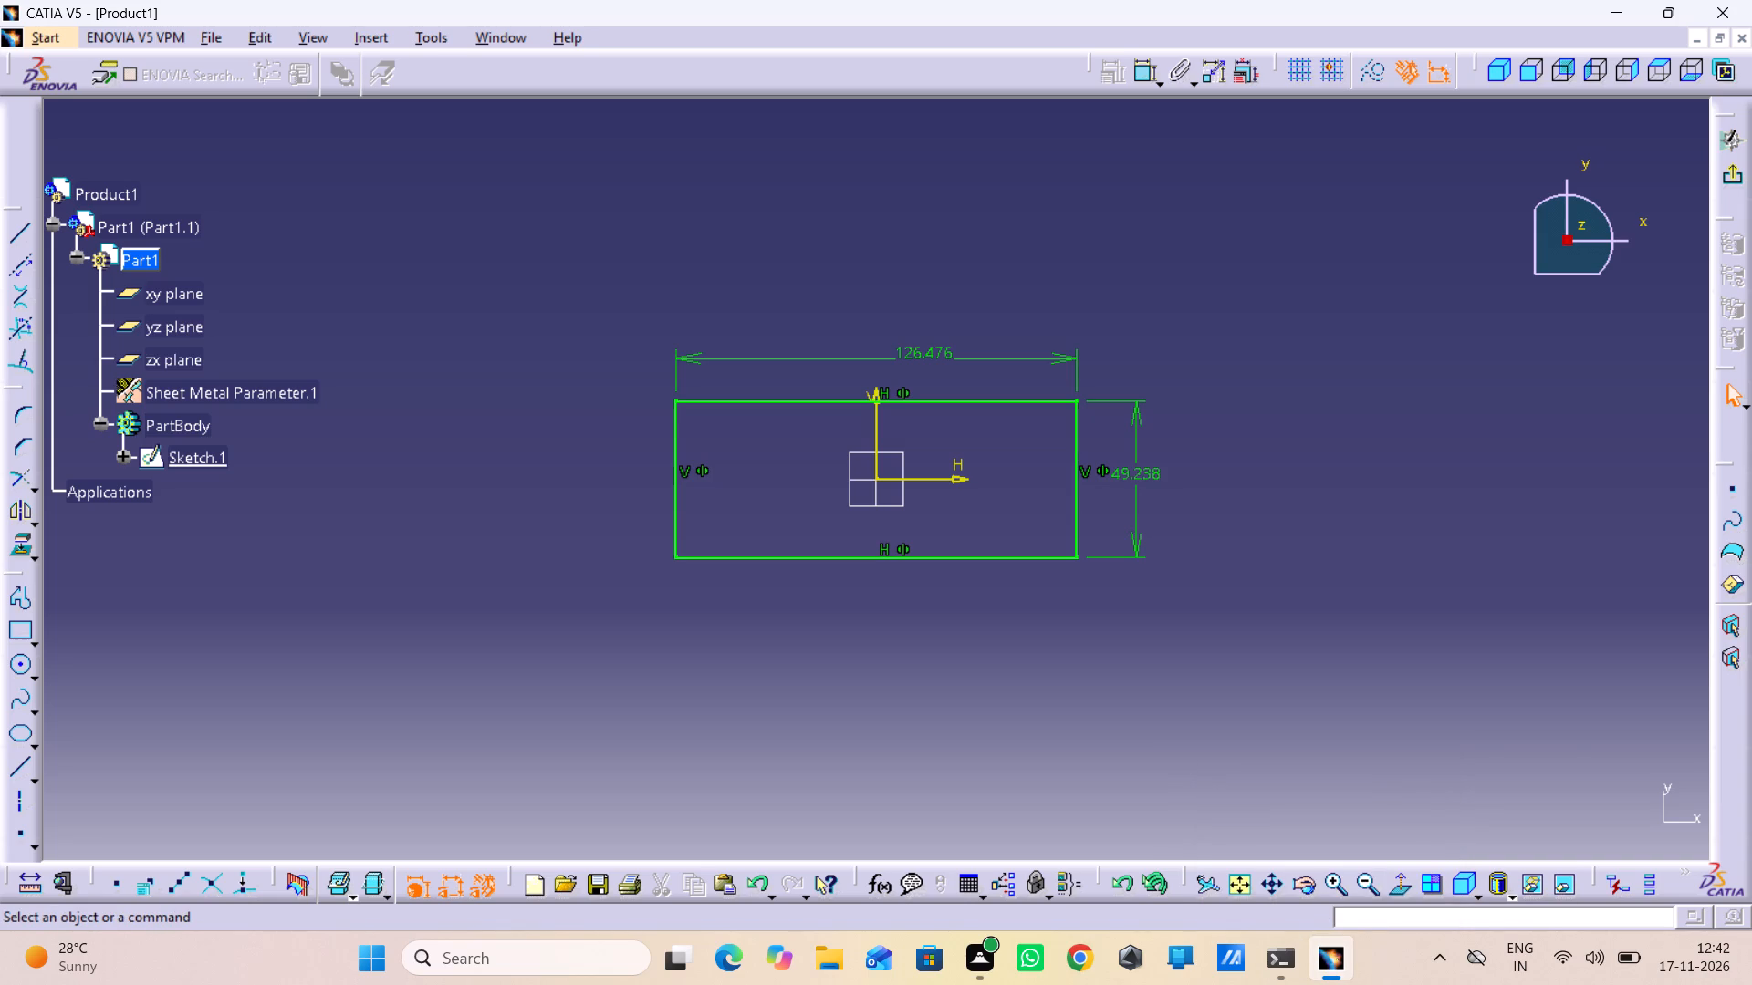
pyautogui.doubleClick(19, 604)
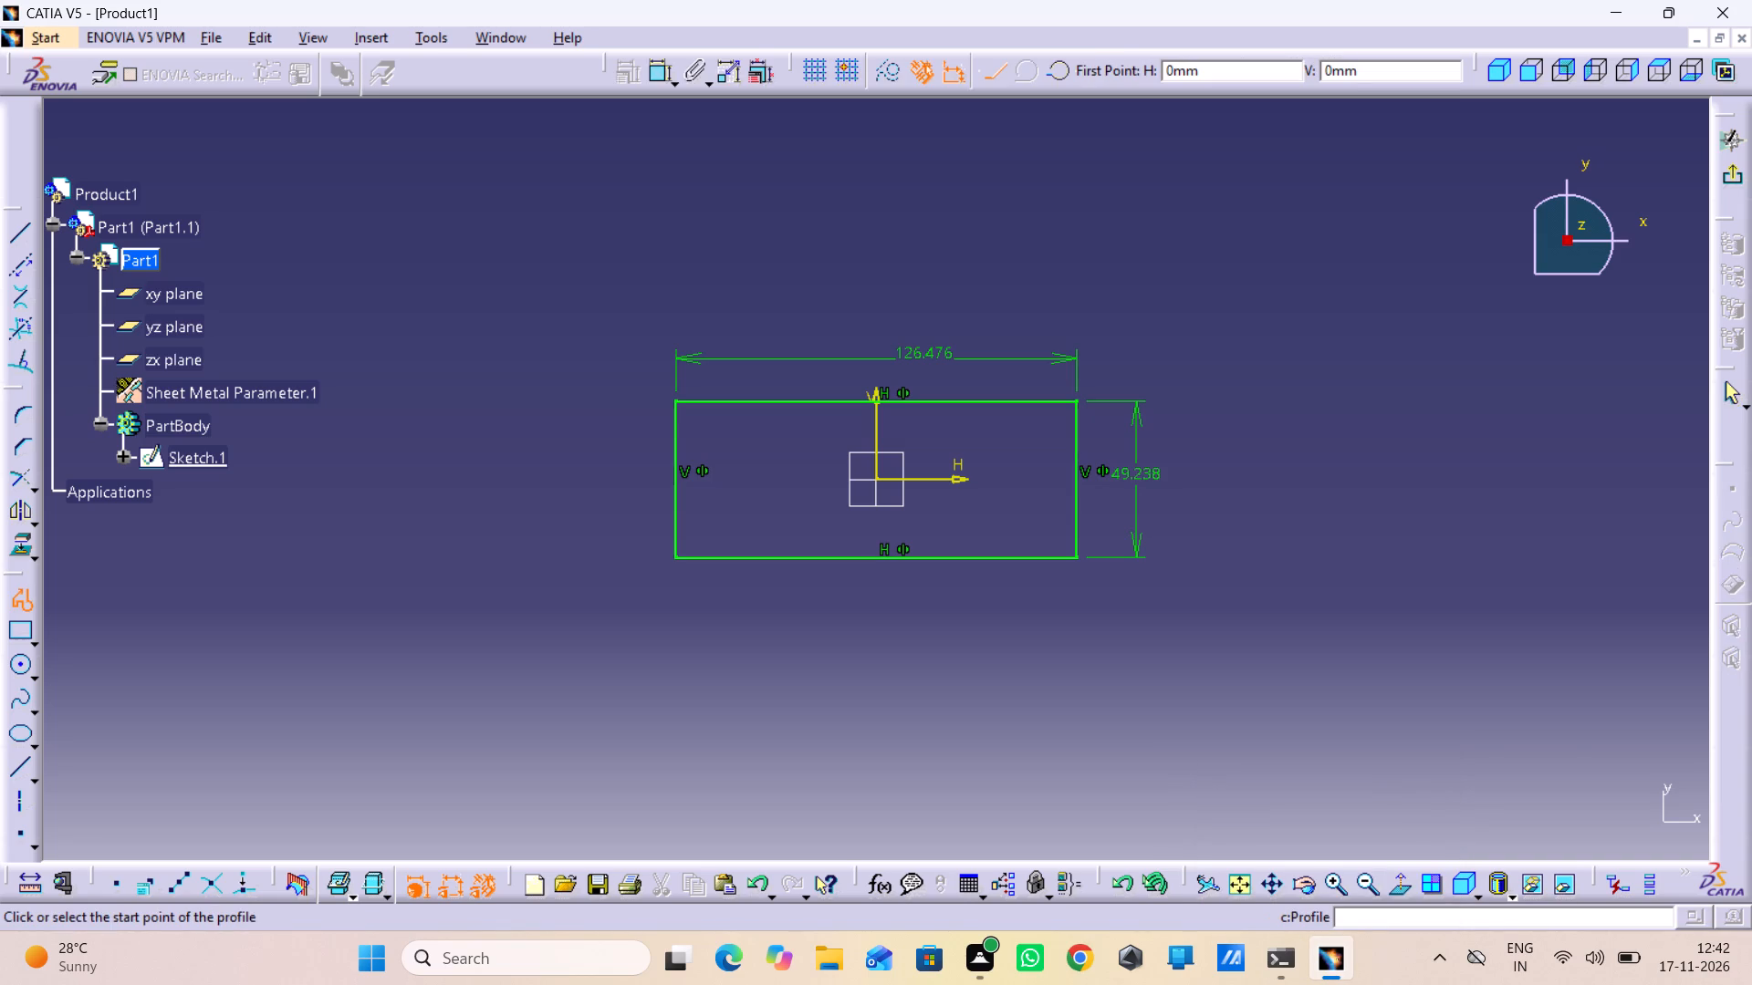
pyautogui.click(676, 399)
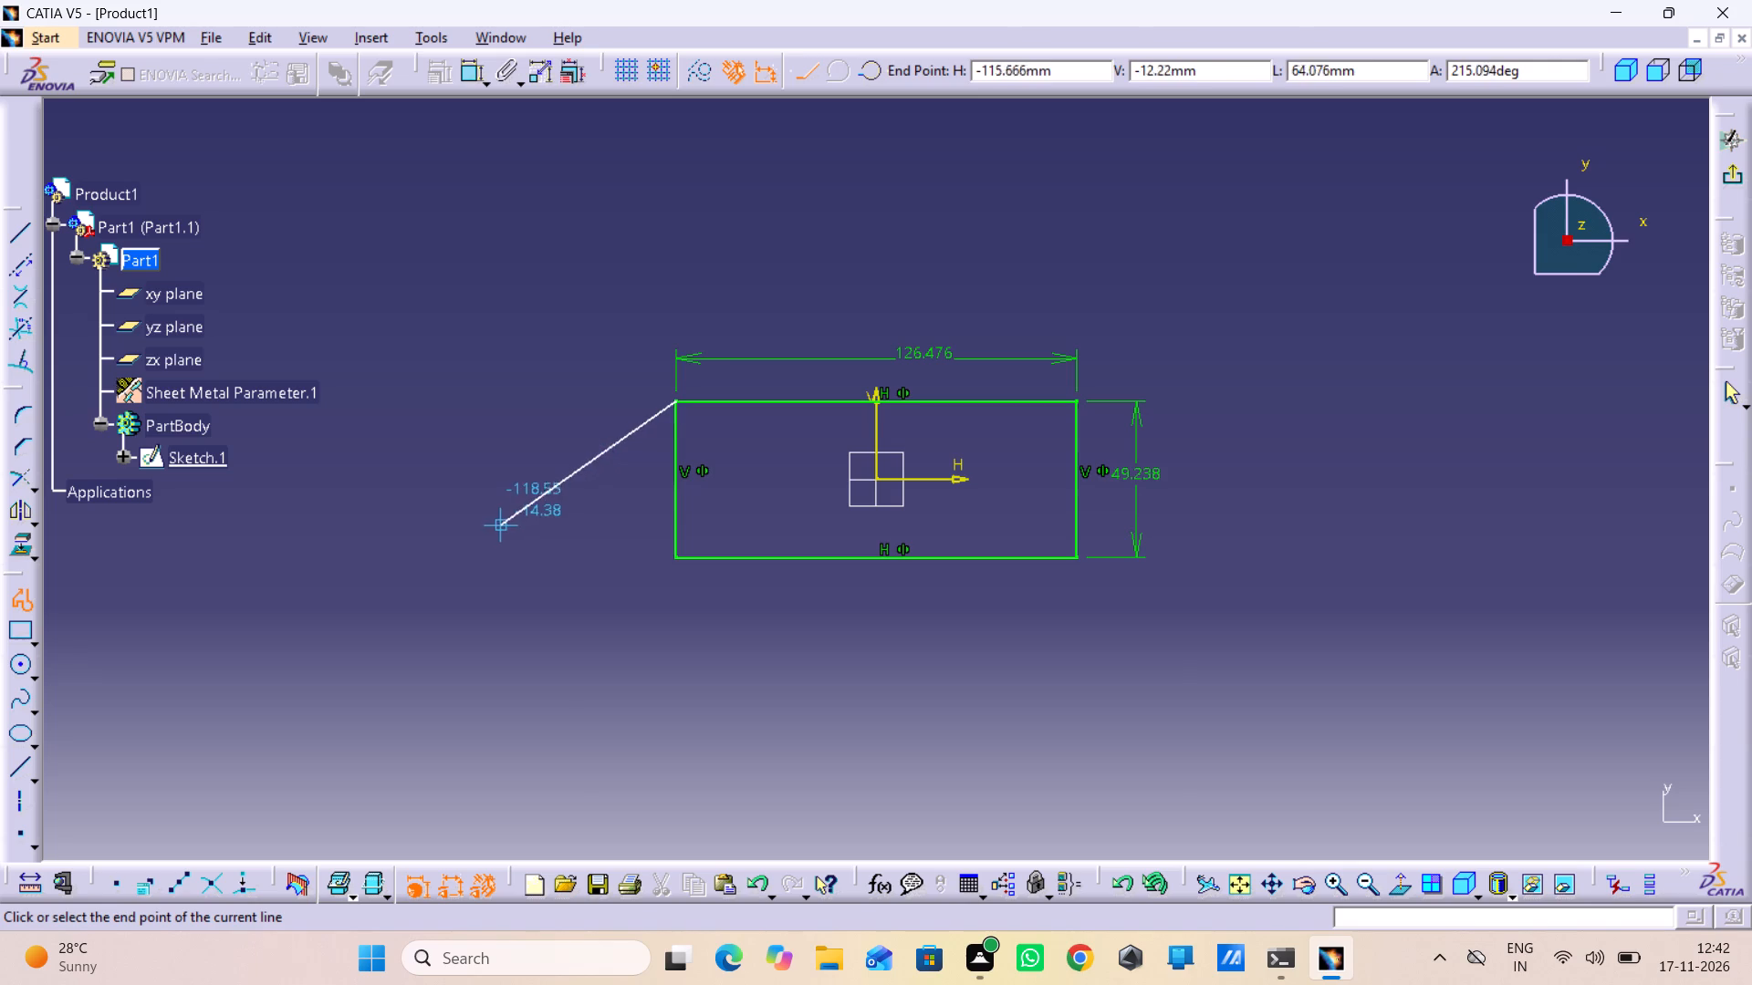
pyautogui.click(521, 488)
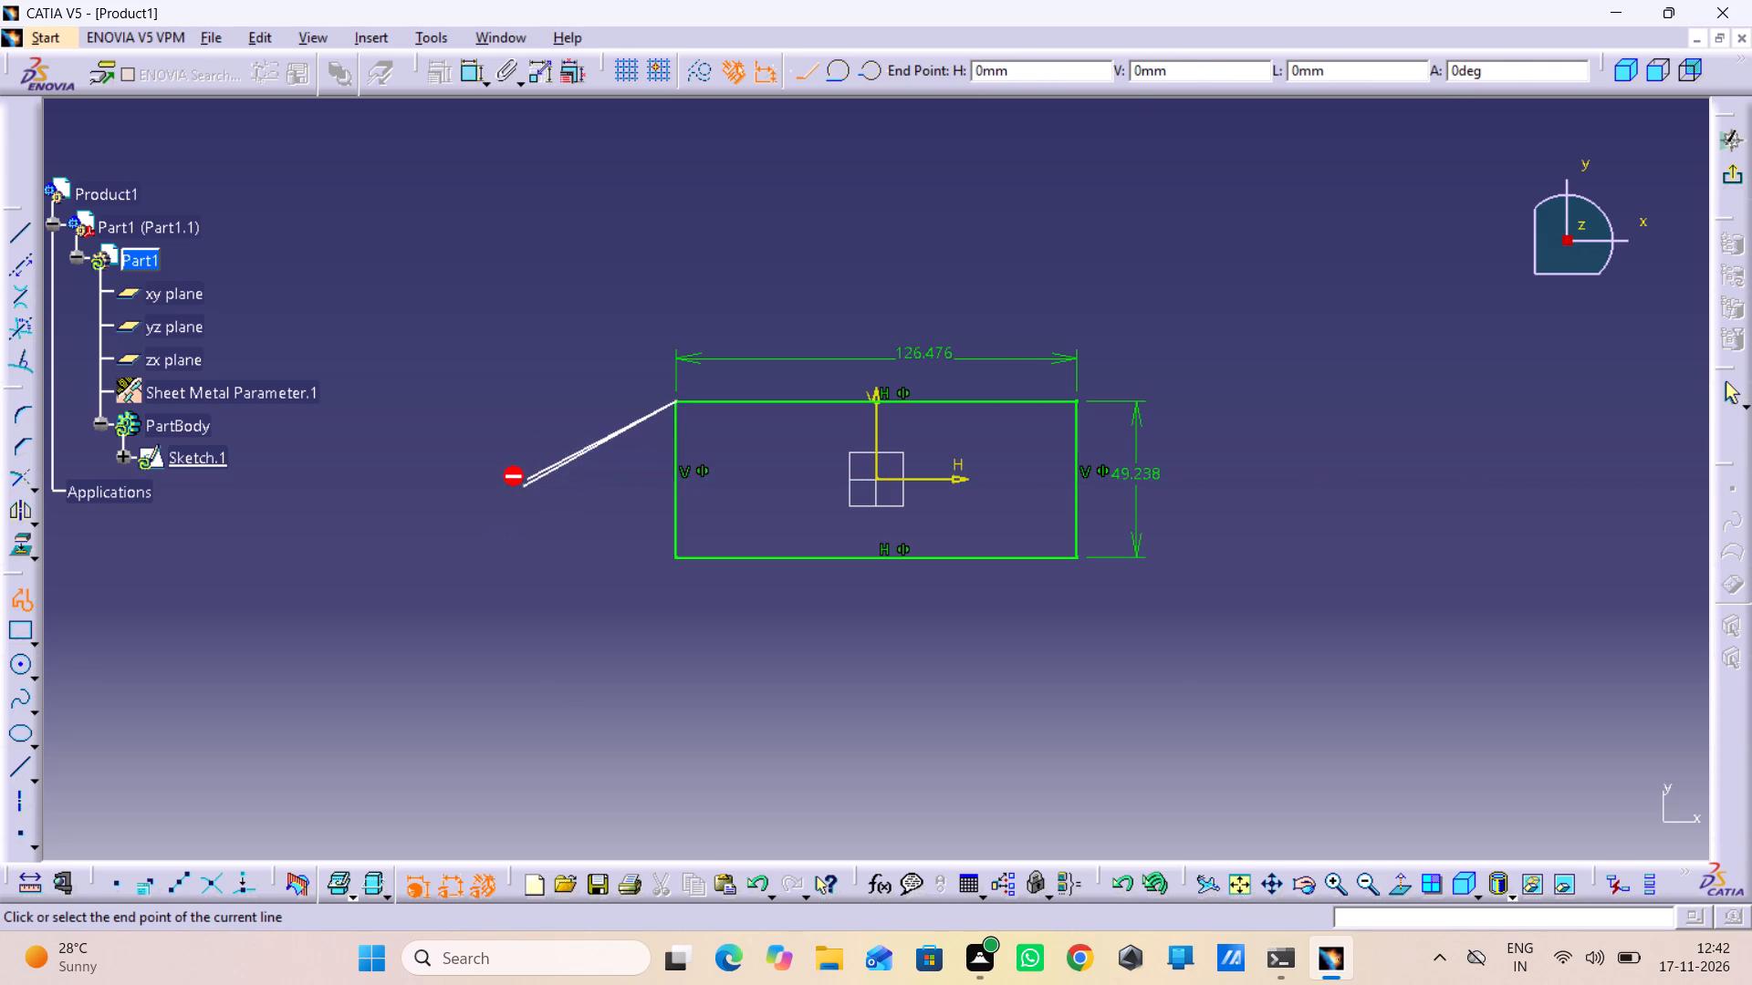
pyautogui.click(677, 560)
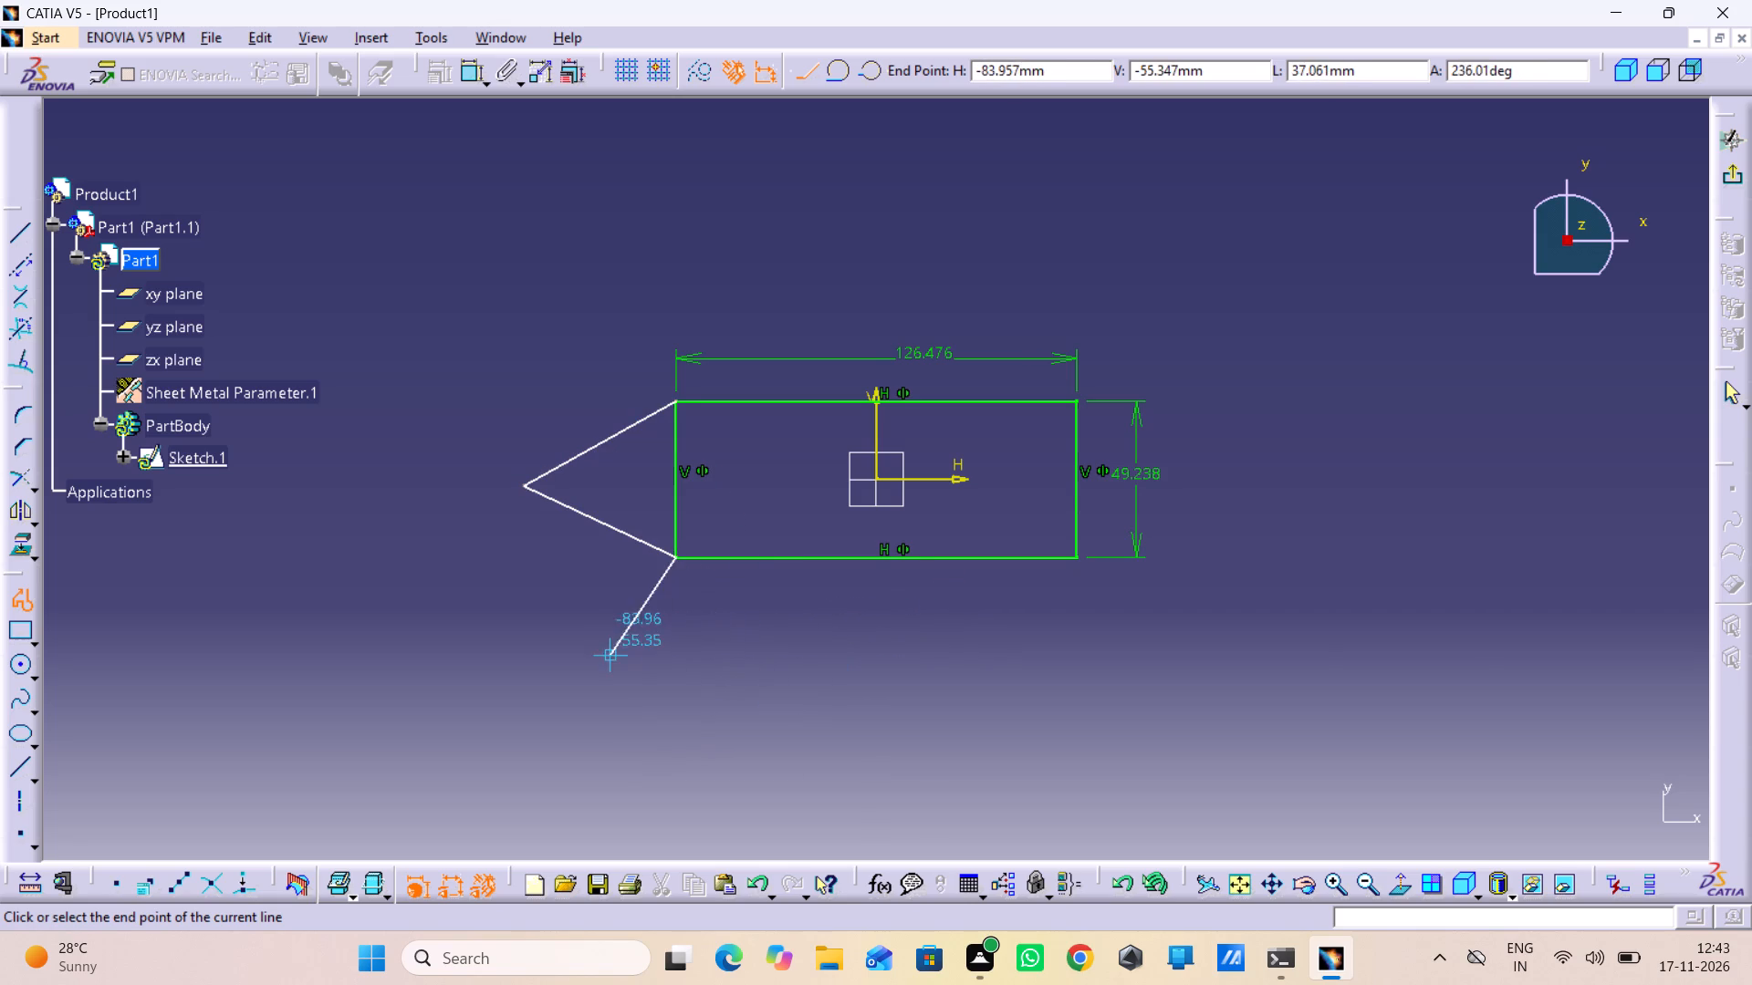
# Continue the profile into a triangle below the rectangle's lower-left corner, closing it with a vertical side about 70 mm long, and end the profile.
pyautogui.click(524, 693)
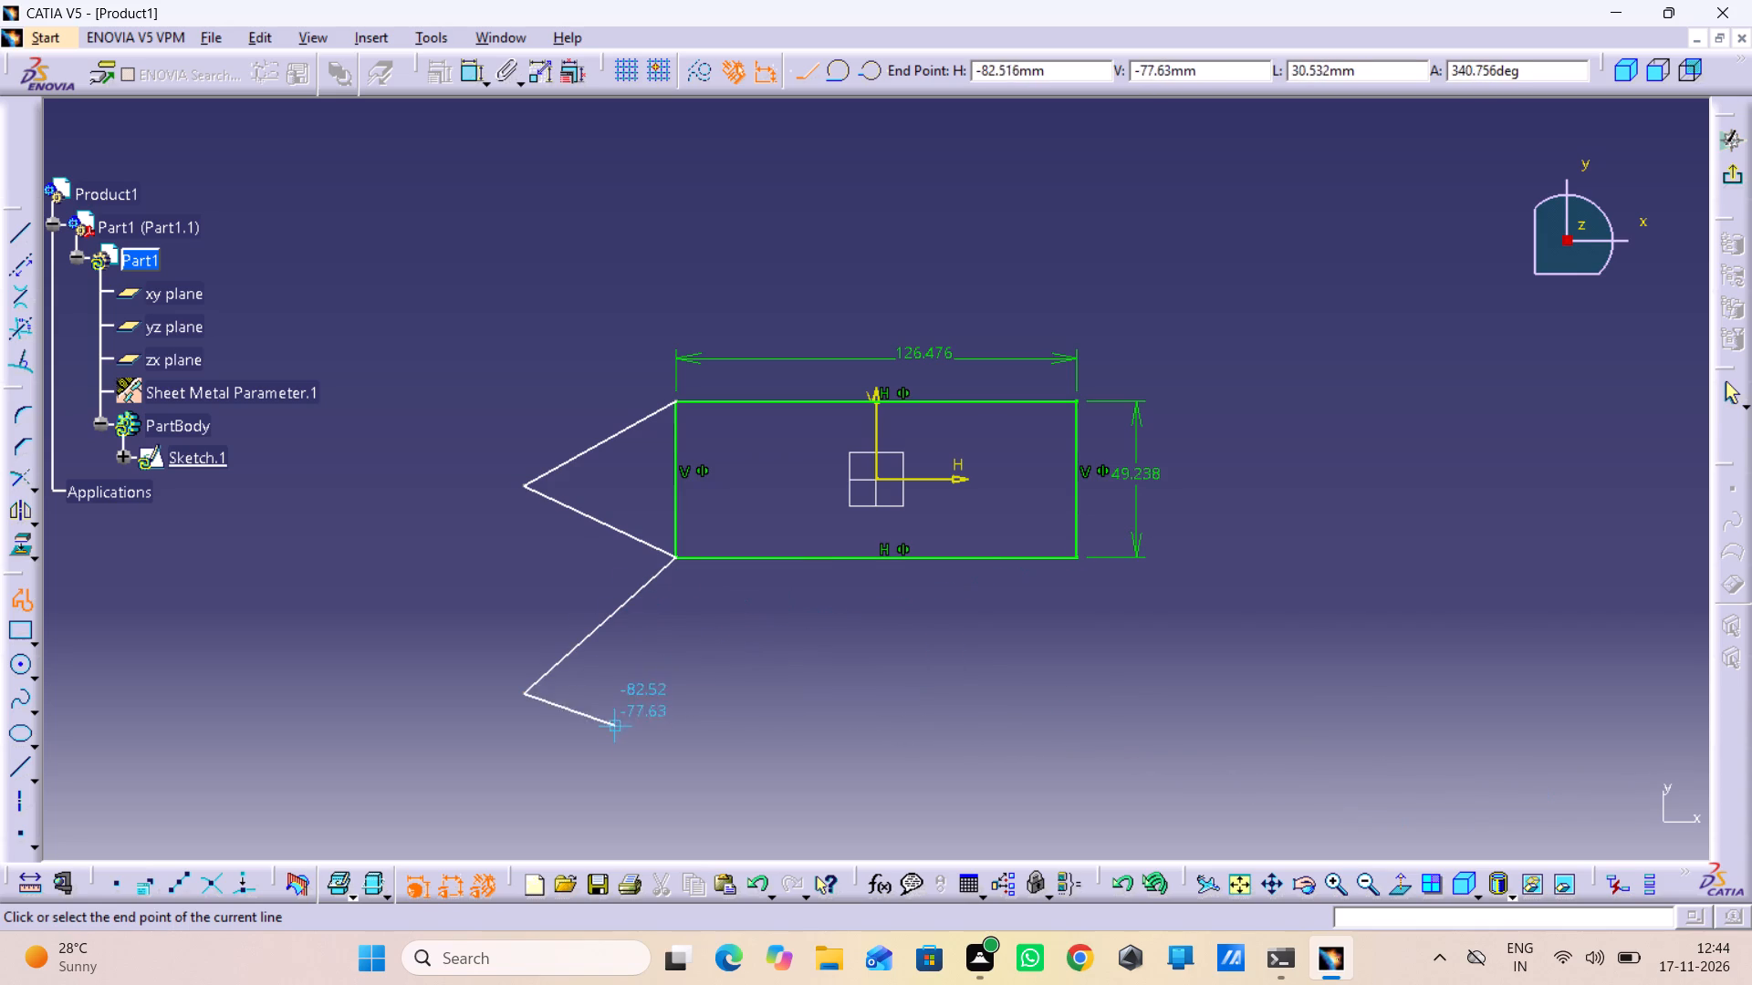
pyautogui.click(674, 776)
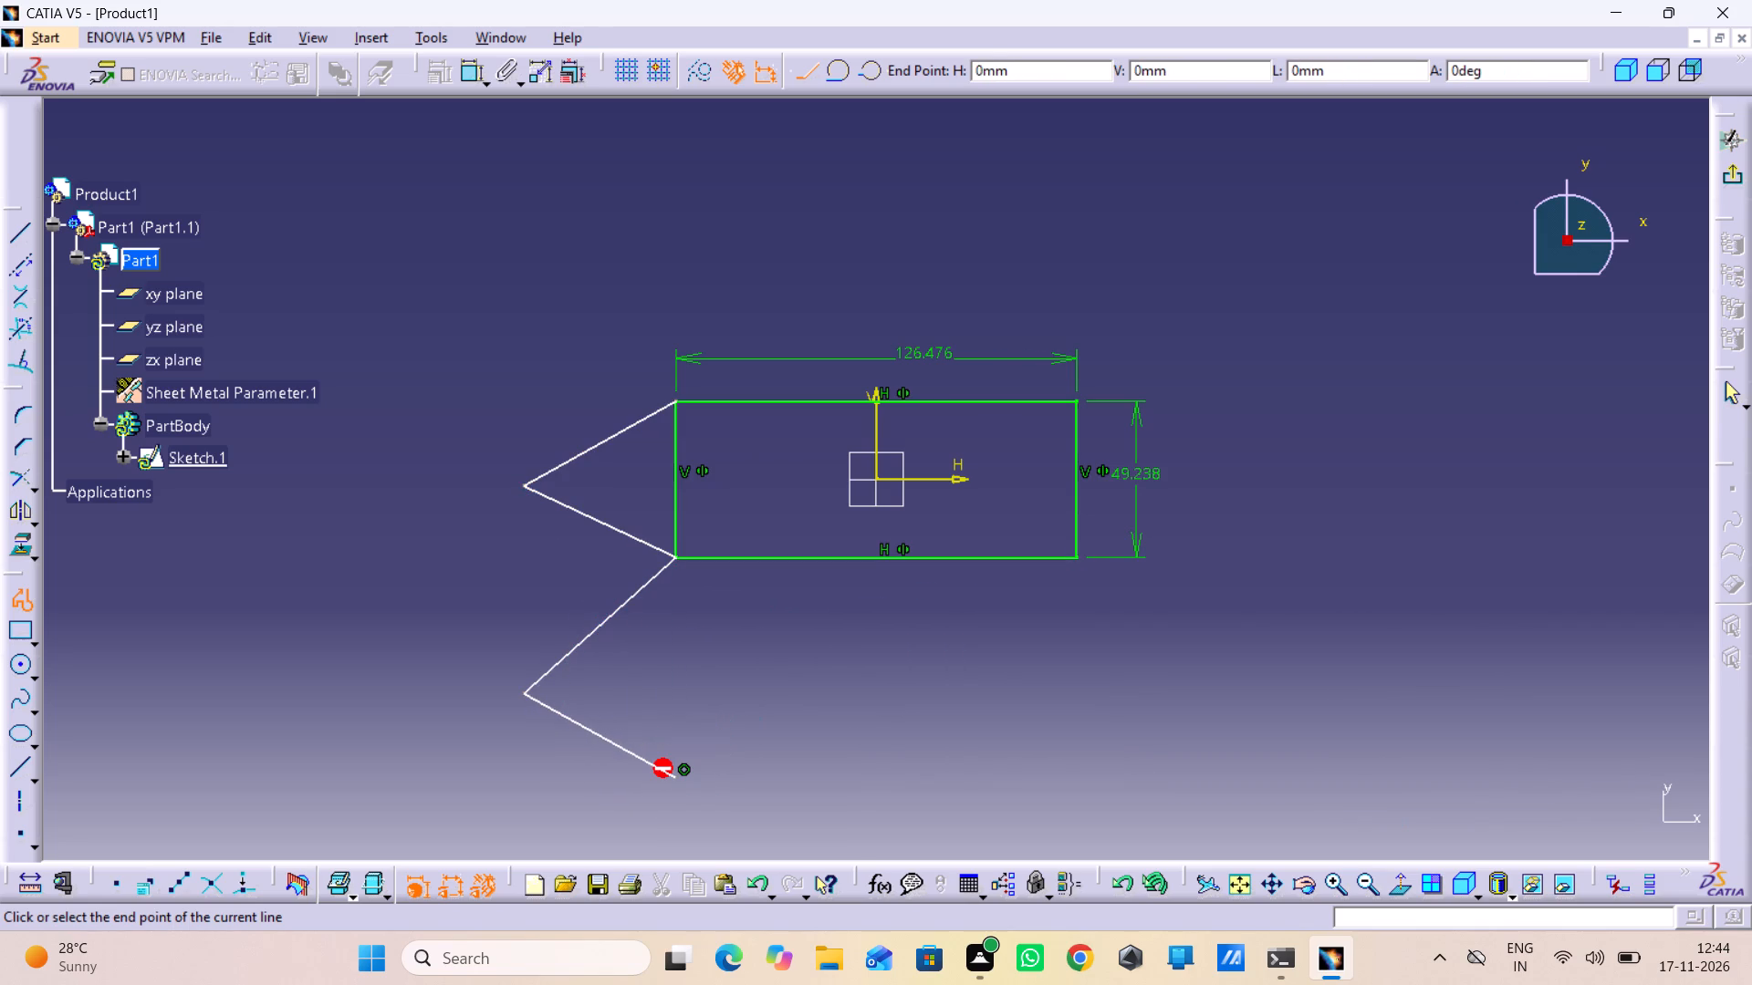
pyautogui.click(674, 555)
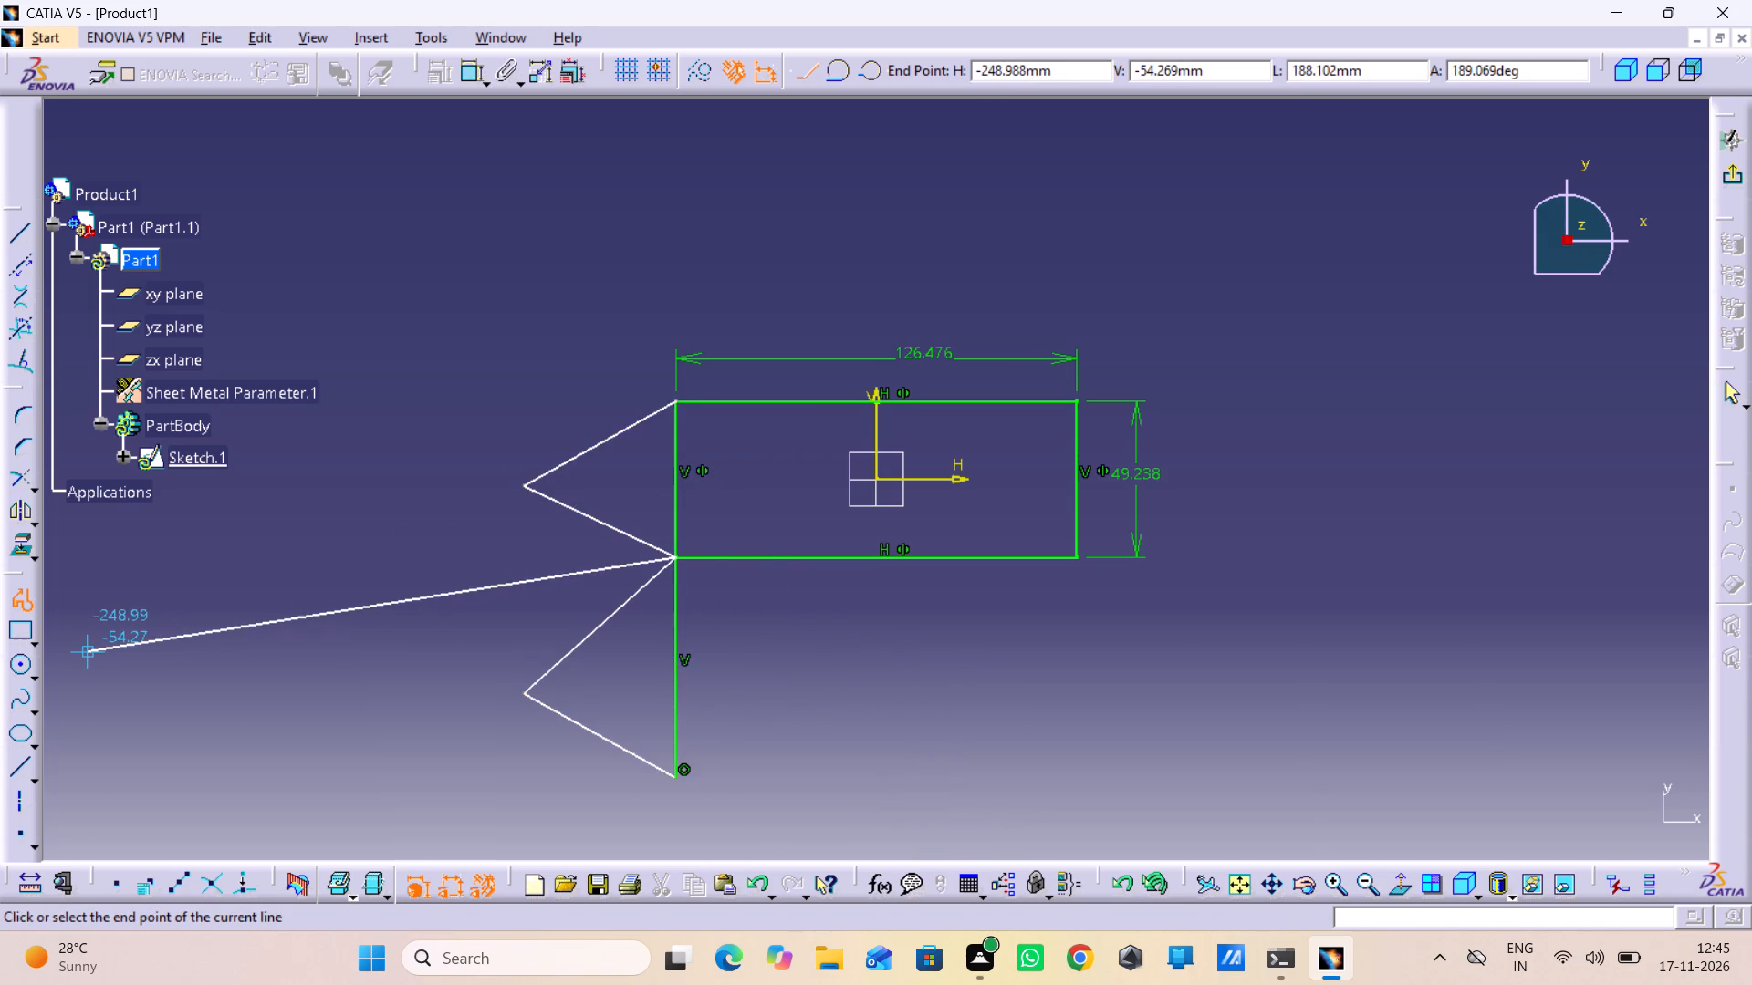
pyautogui.click(18, 598)
pyautogui.click(737, 700)
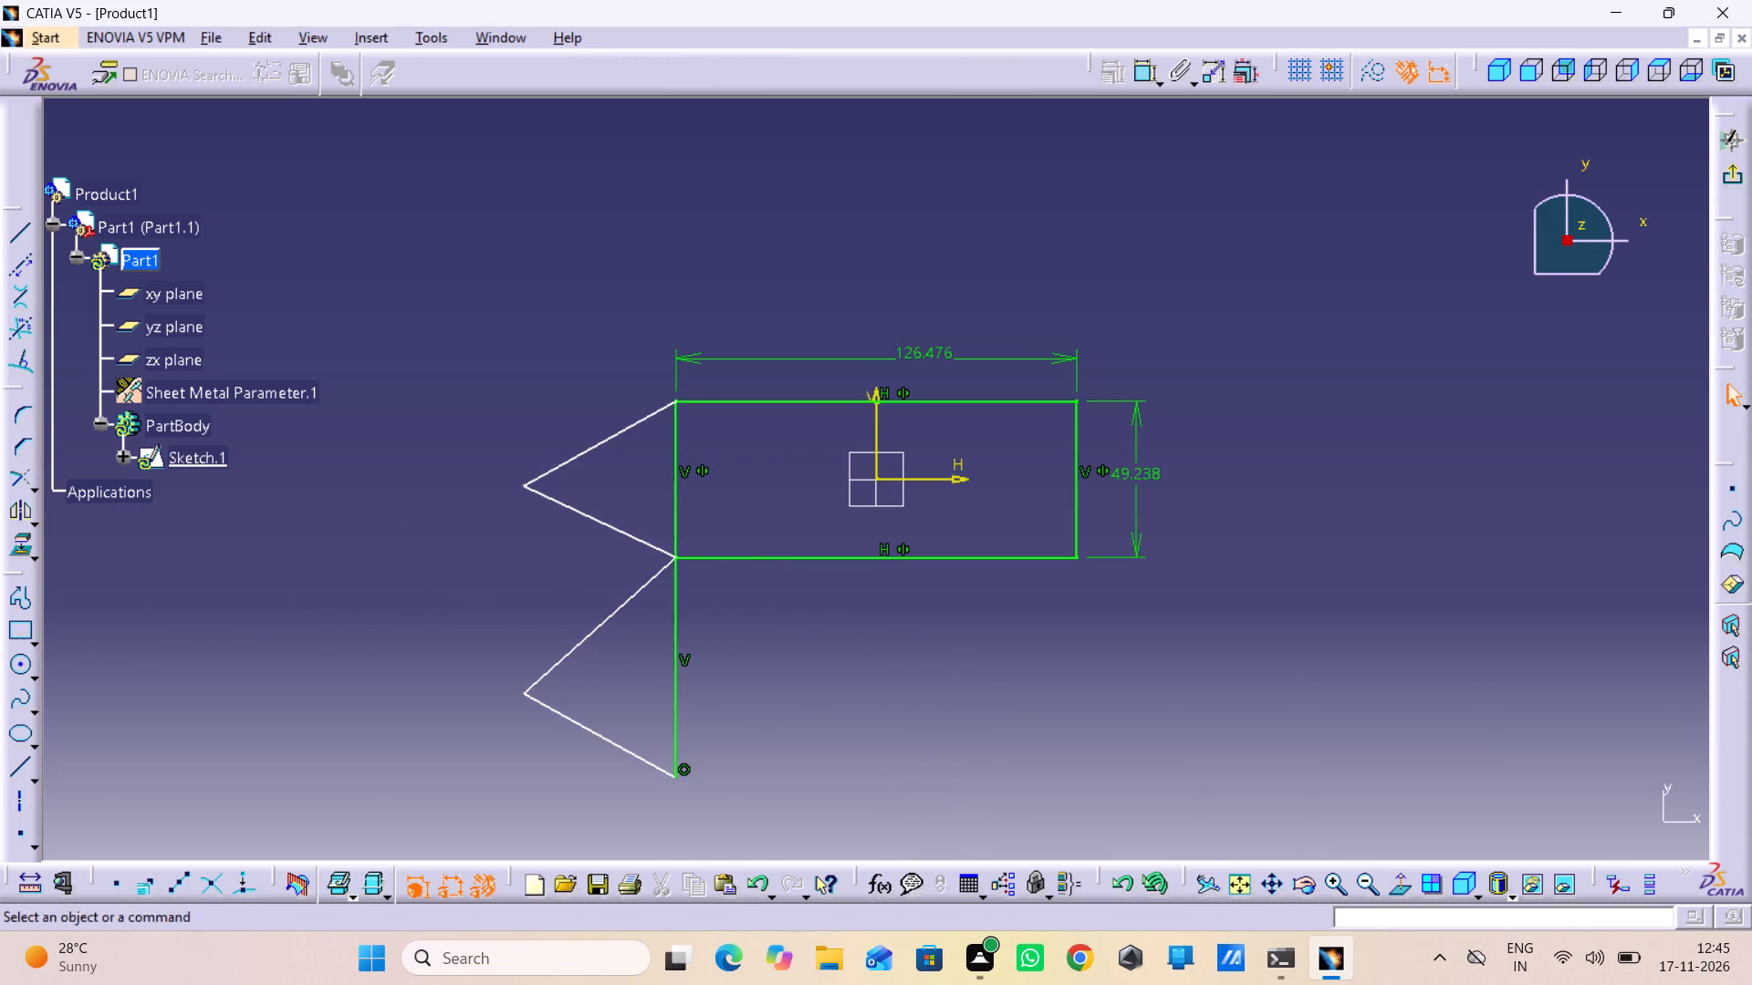
# Constrain the angle between the two triangles' facing sides at the rectangle's lower-left corner to 45 degrees.
pyautogui.click(1143, 67)
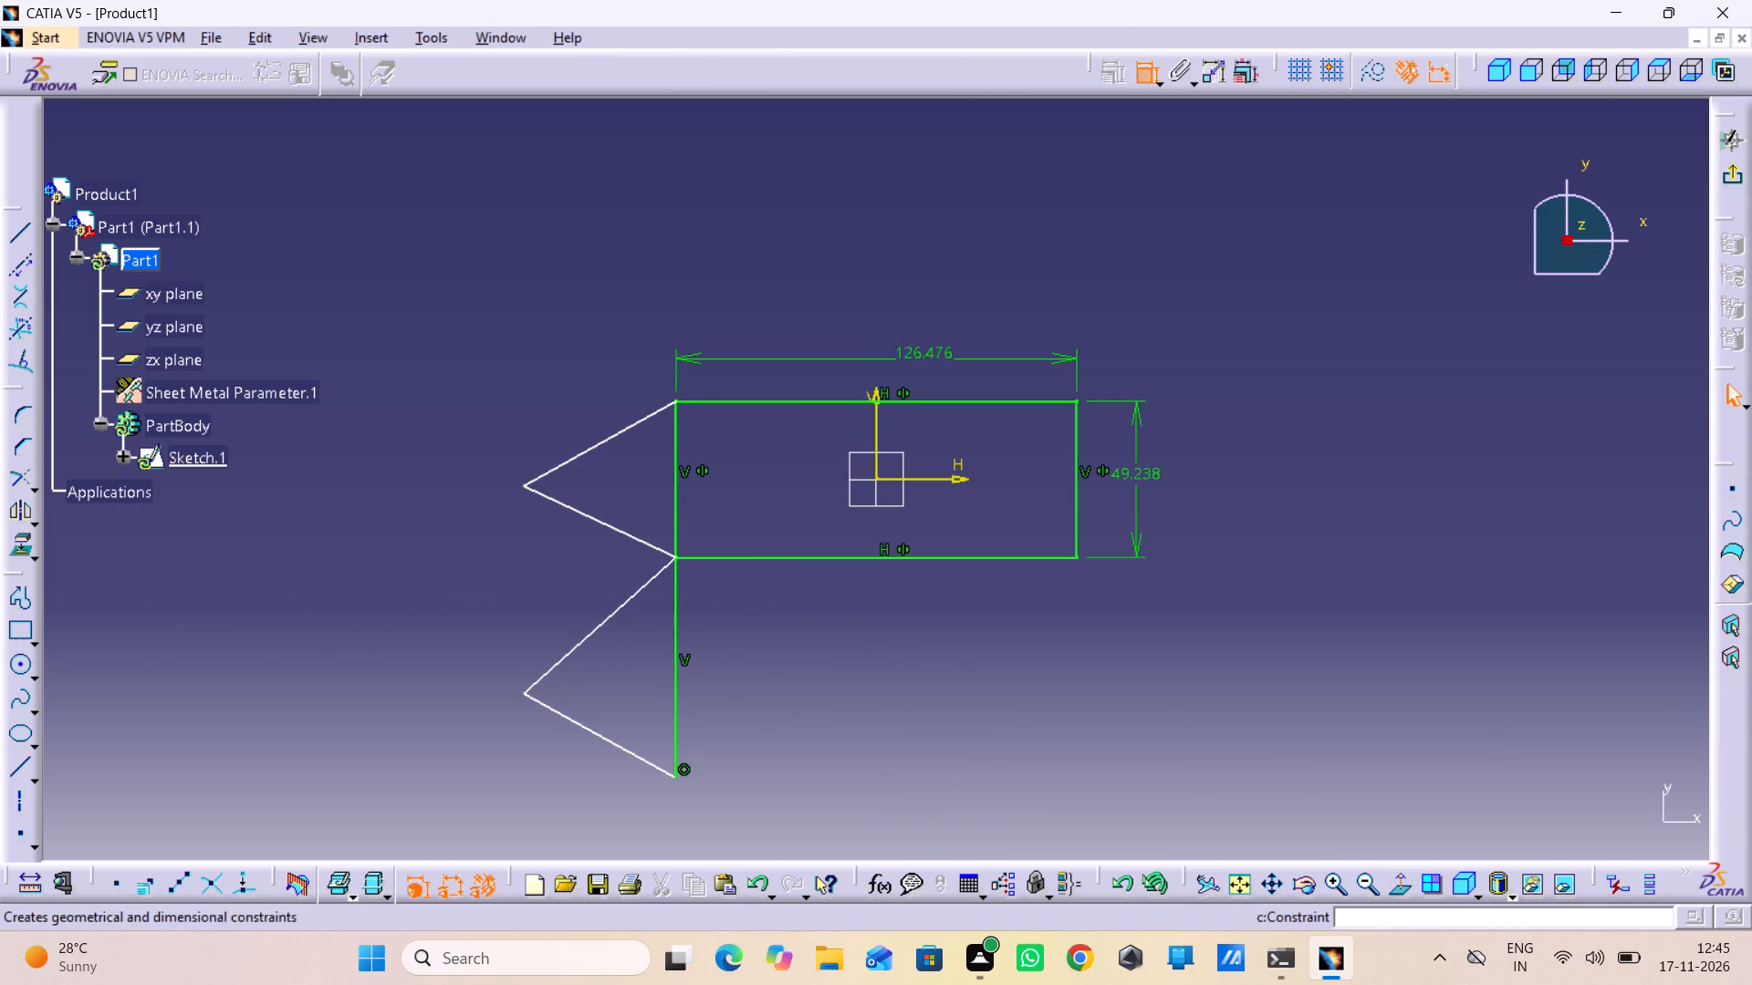
pyautogui.doubleClick(1145, 79)
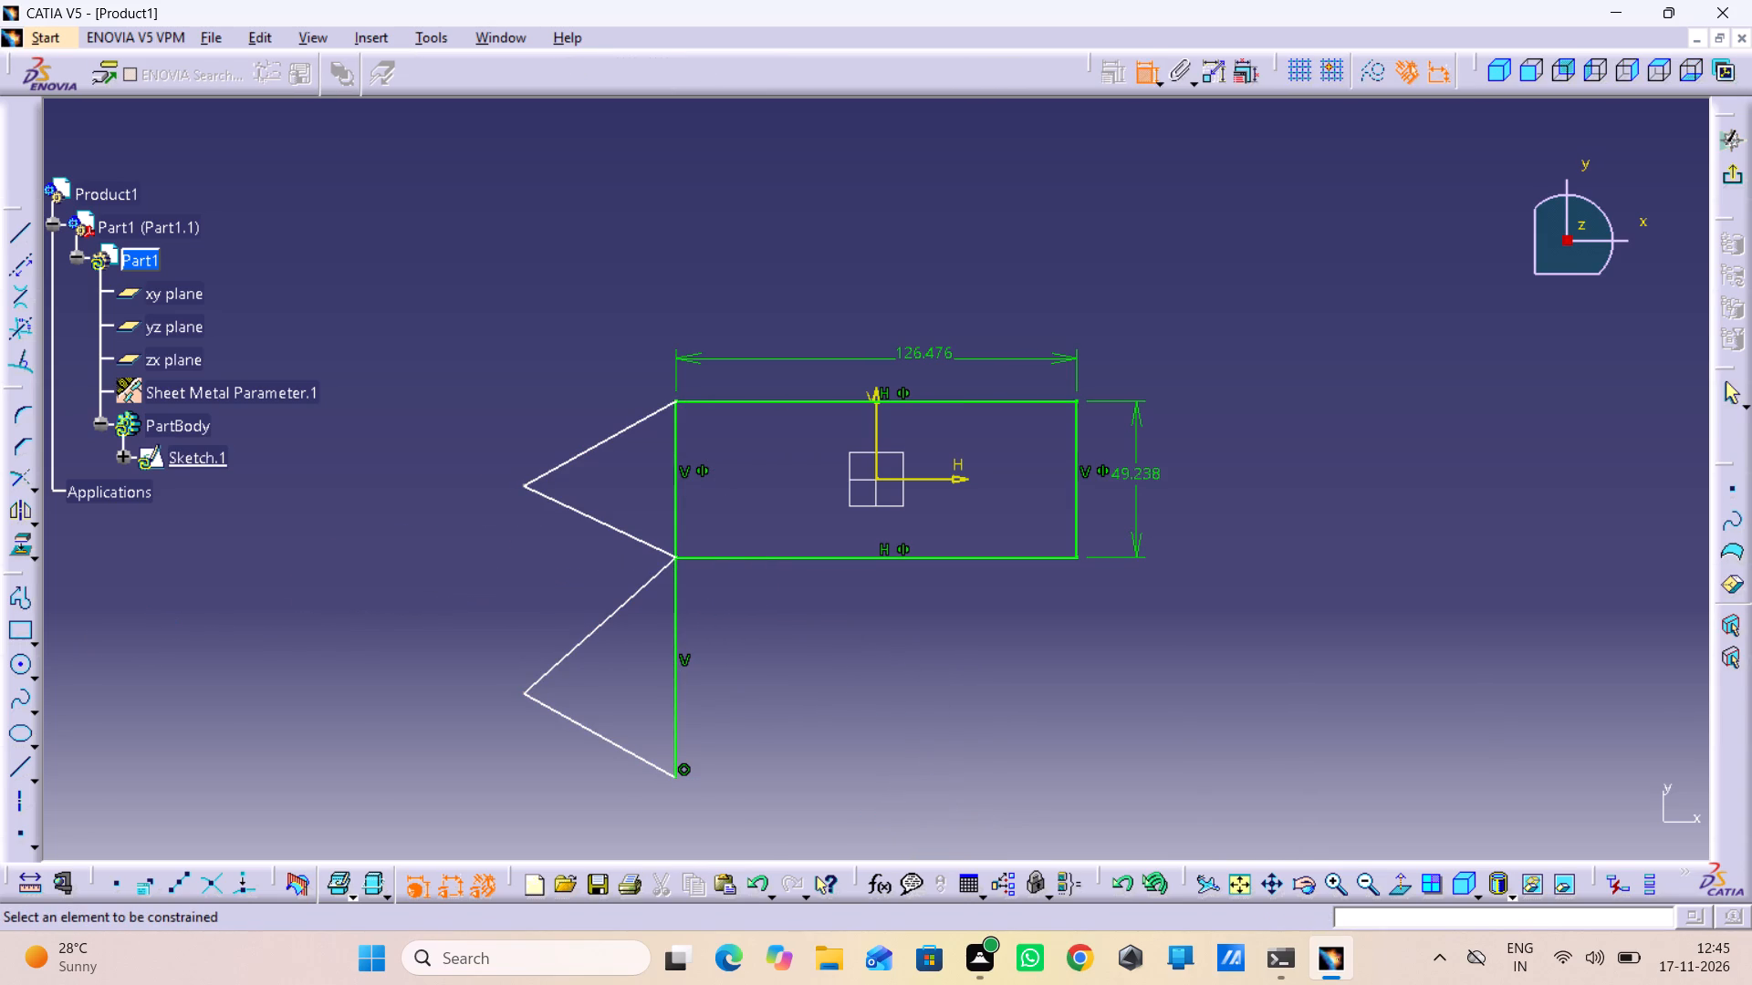
pyautogui.click(616, 624)
pyautogui.click(615, 617)
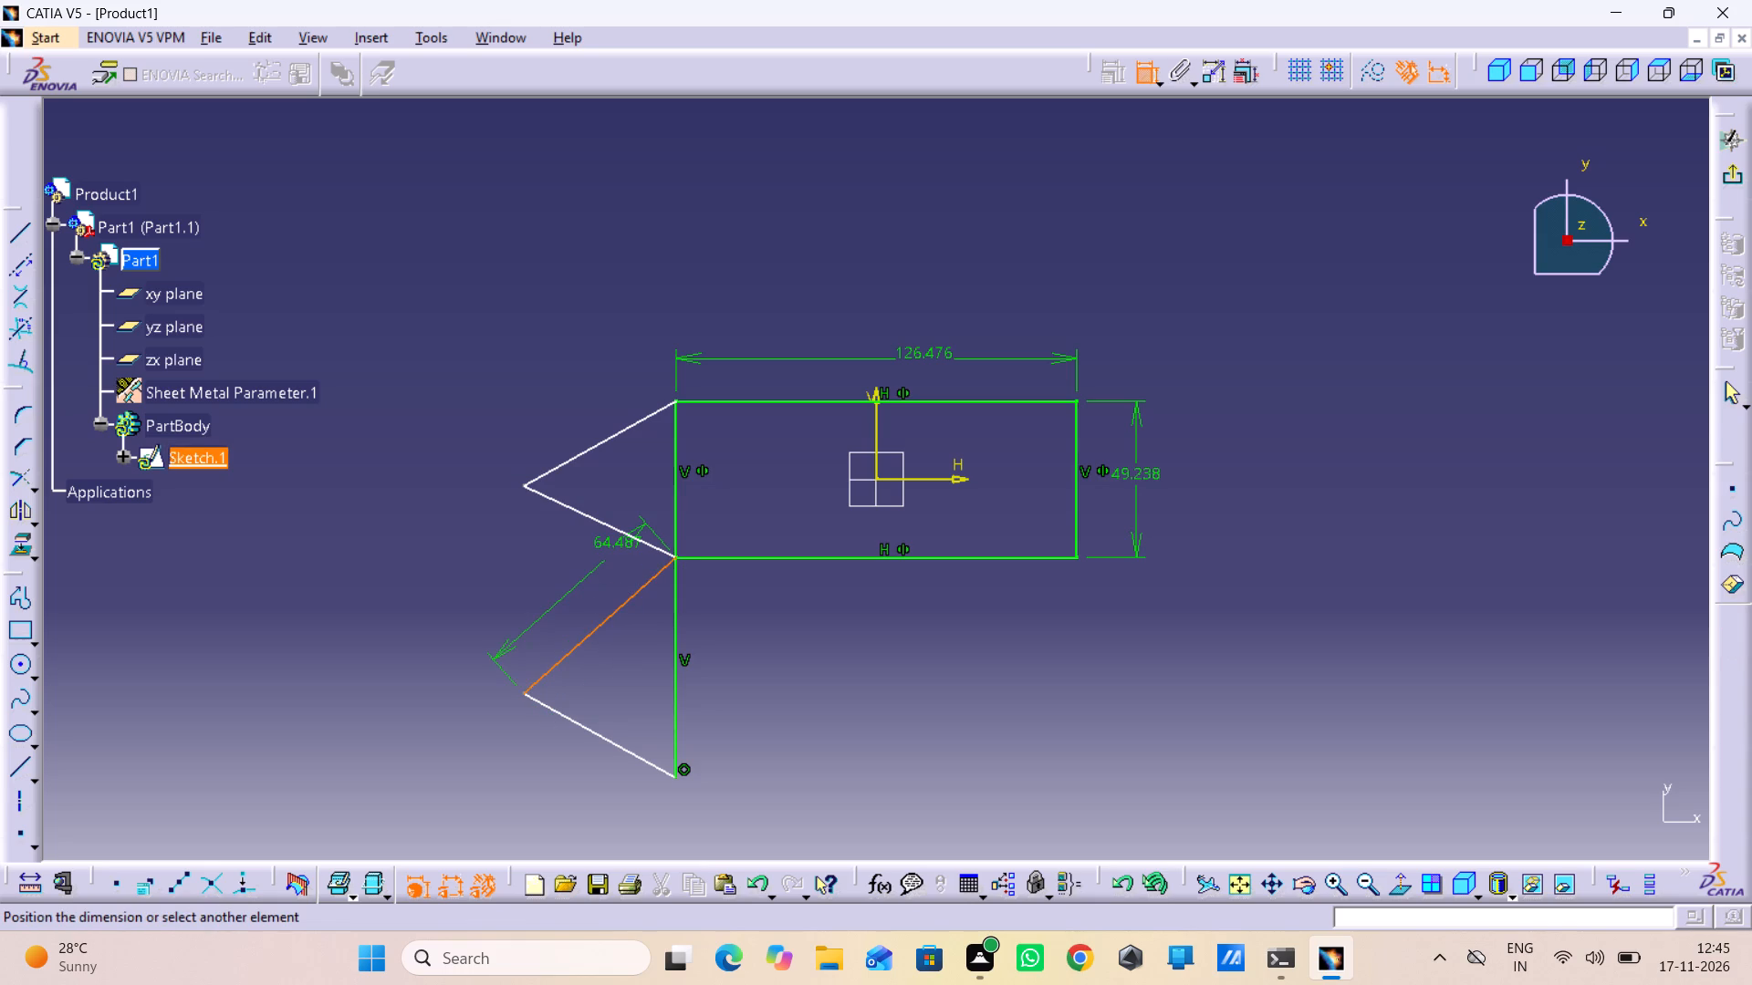
pyautogui.click(623, 528)
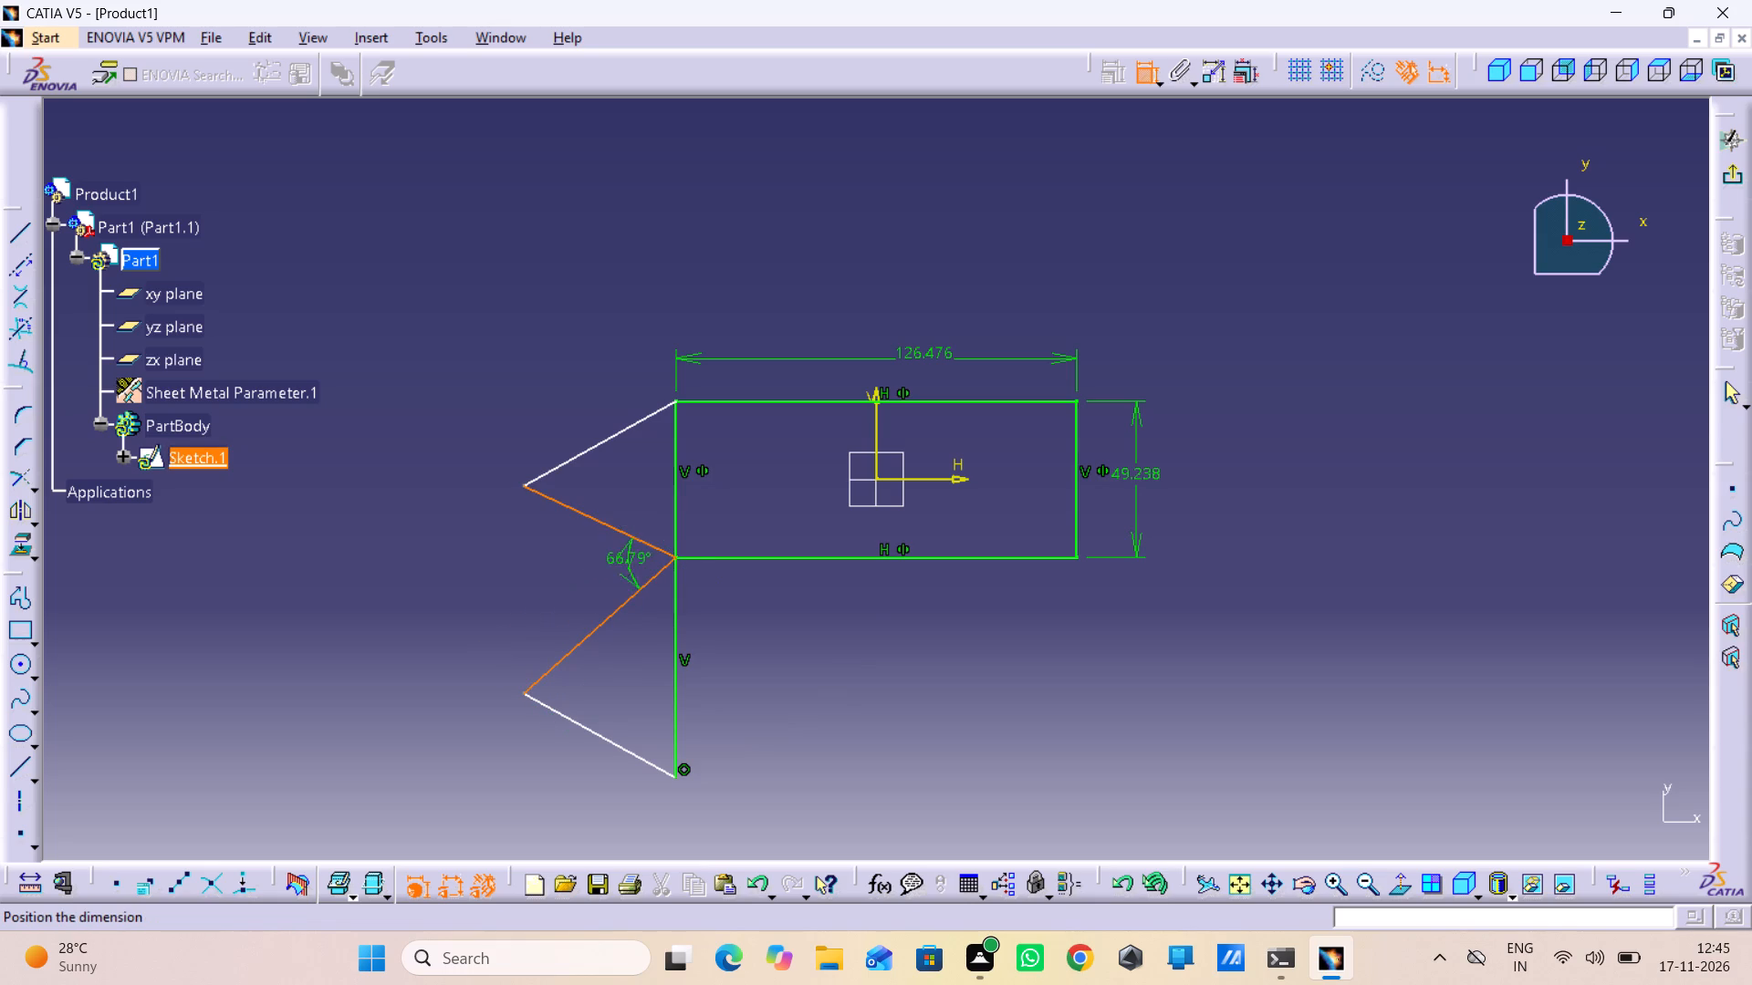
pyautogui.click(607, 572)
pyautogui.doubleClick(602, 561)
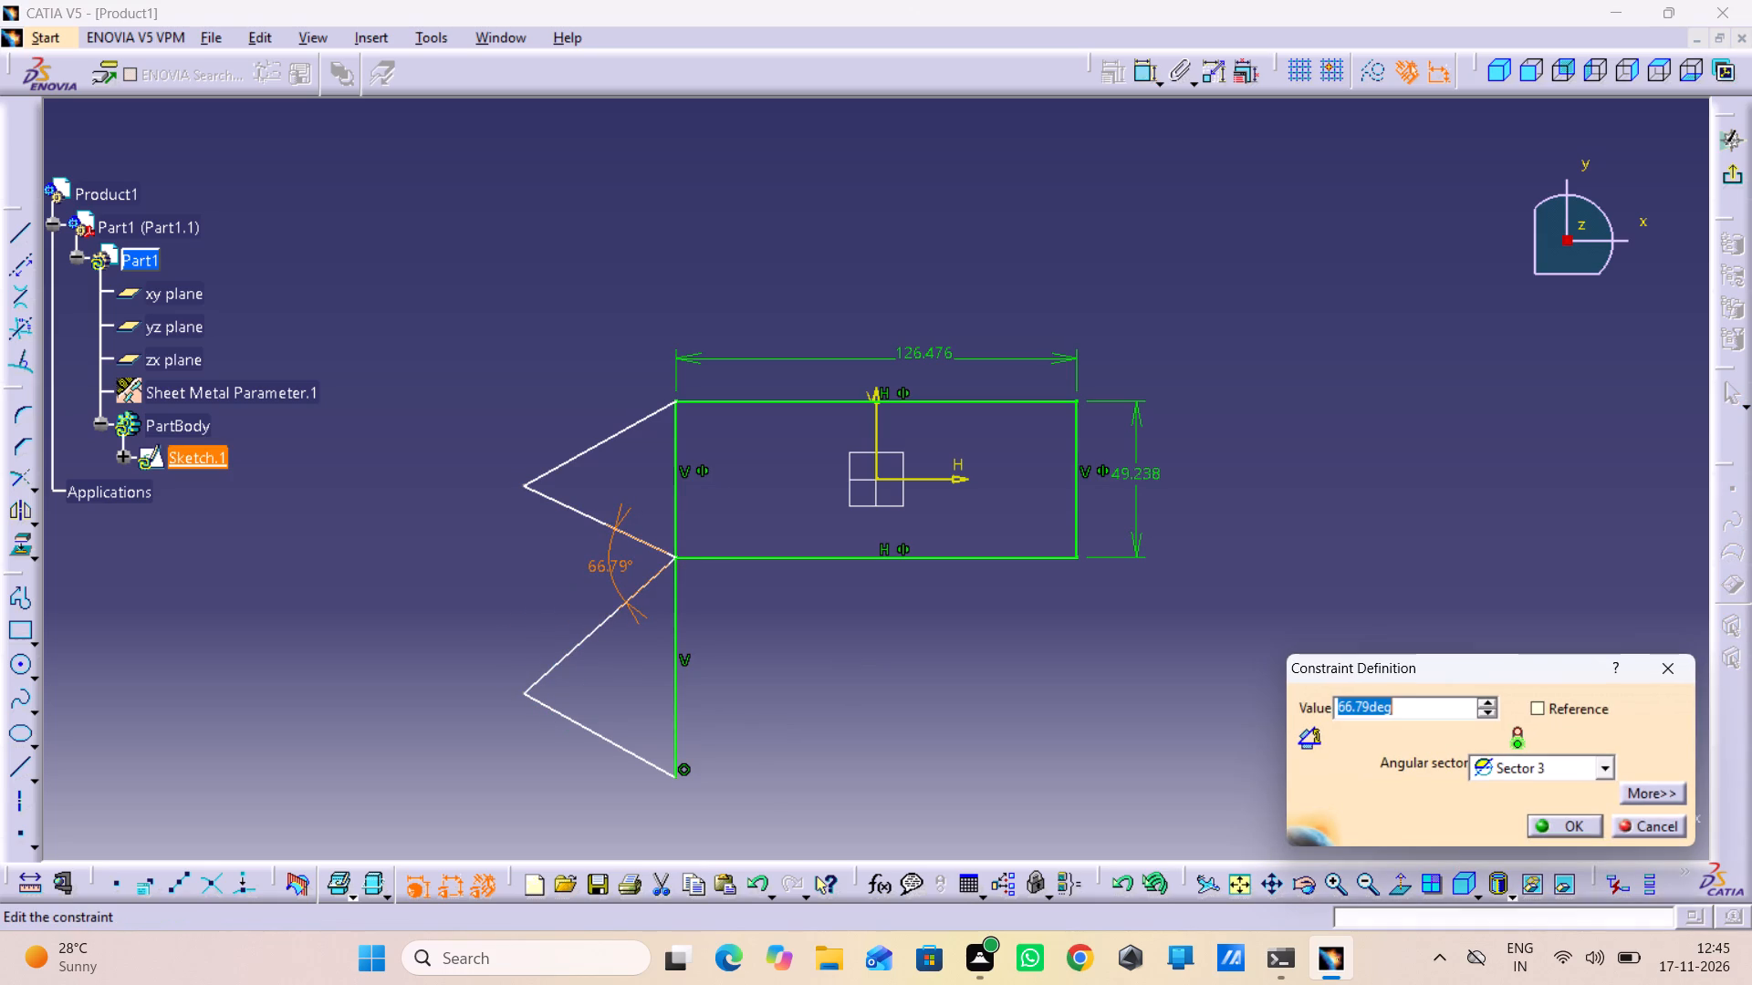
pyautogui.write('45')
pyautogui.press('Return')
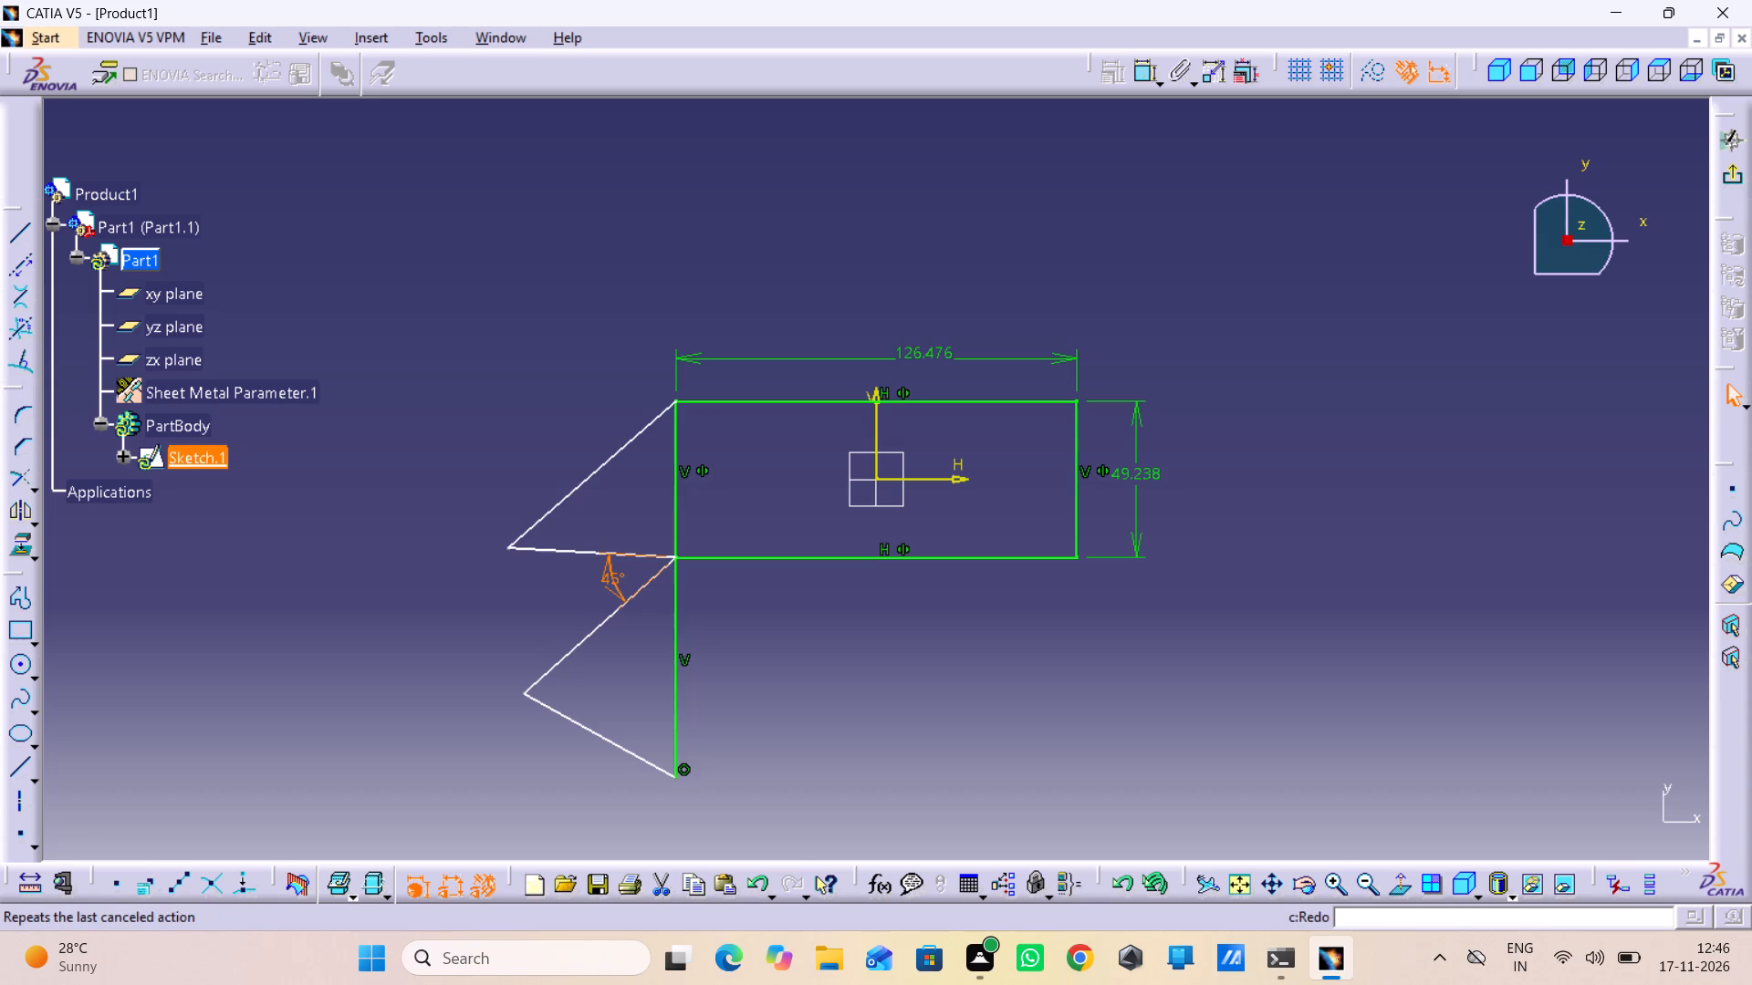
# Constrain the angle at the upper triangle's outer apex to 50 degrees.
pyautogui.click(623, 448)
pyautogui.click(1079, 281)
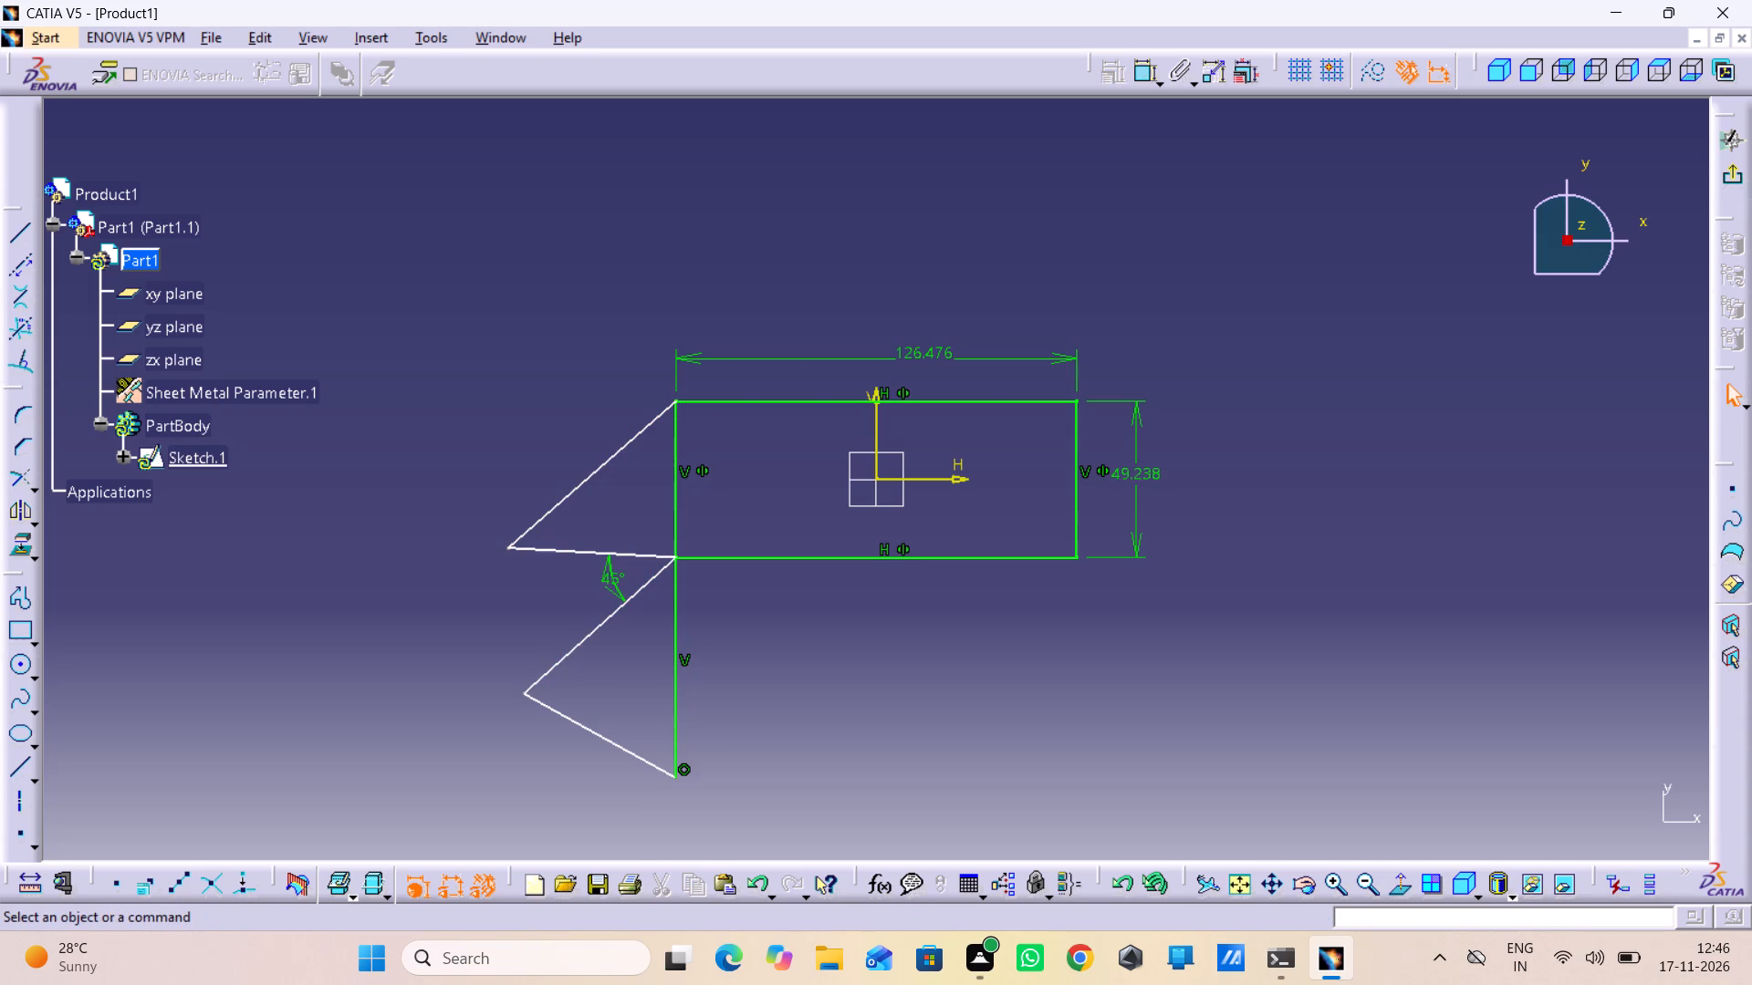
pyautogui.doubleClick(1140, 78)
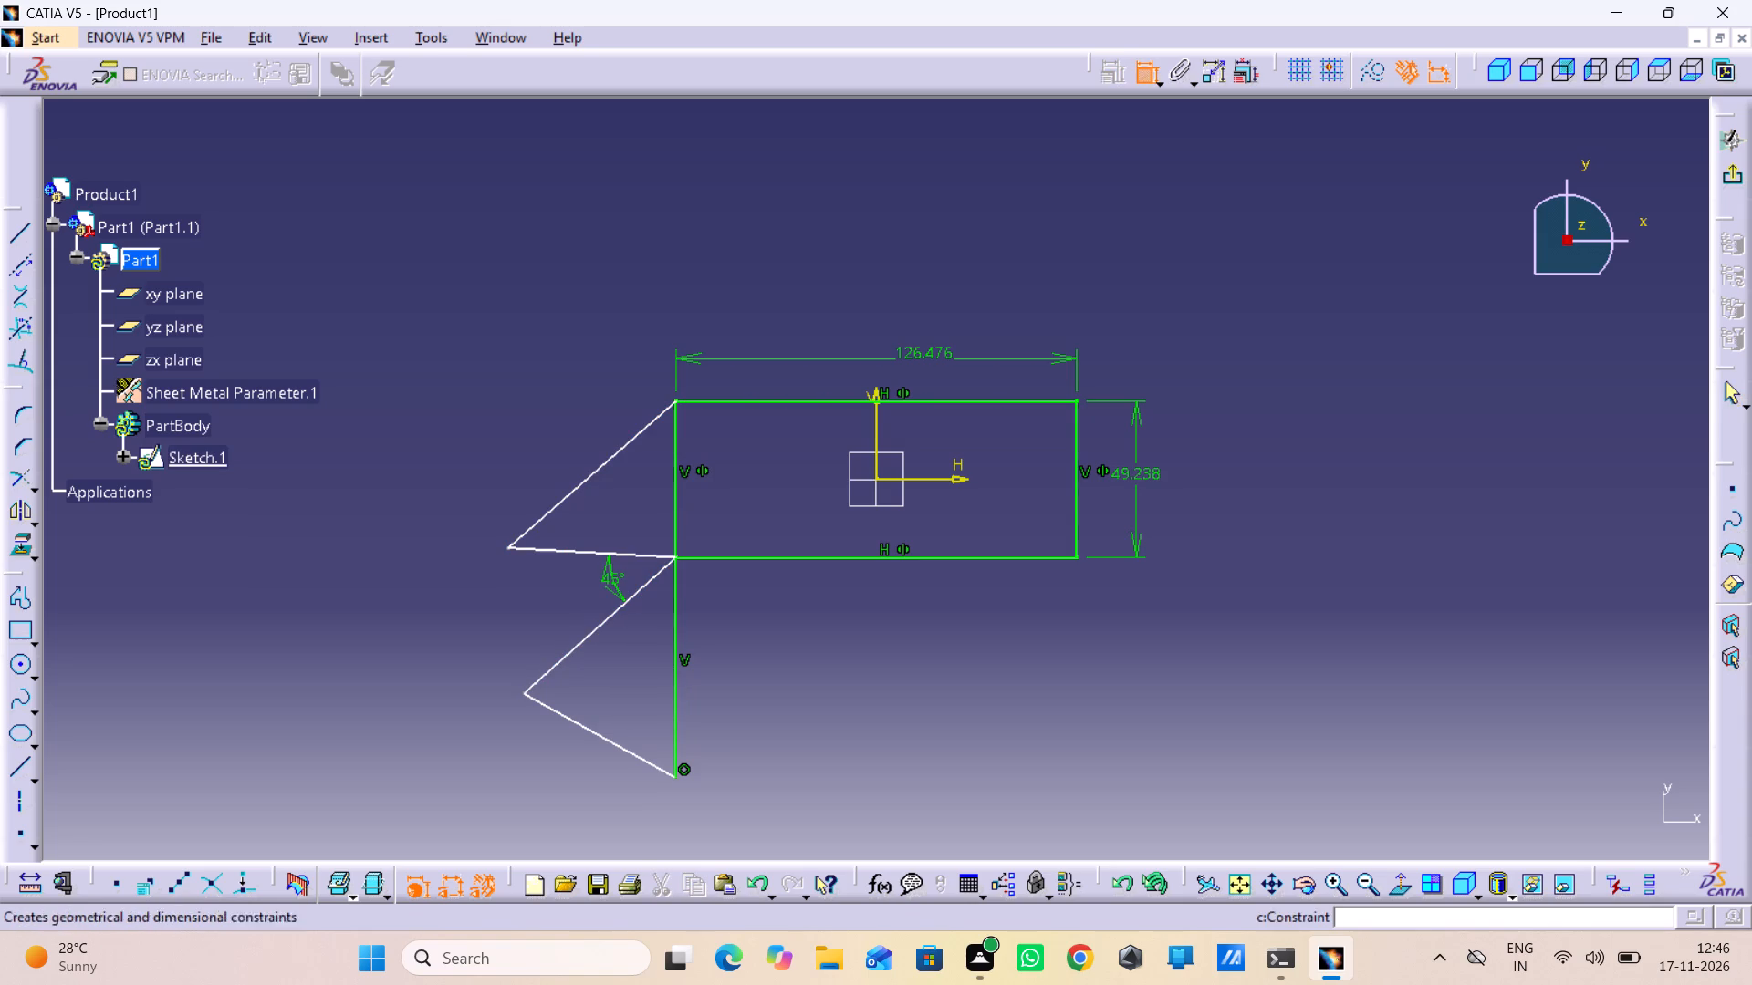
pyautogui.click(648, 422)
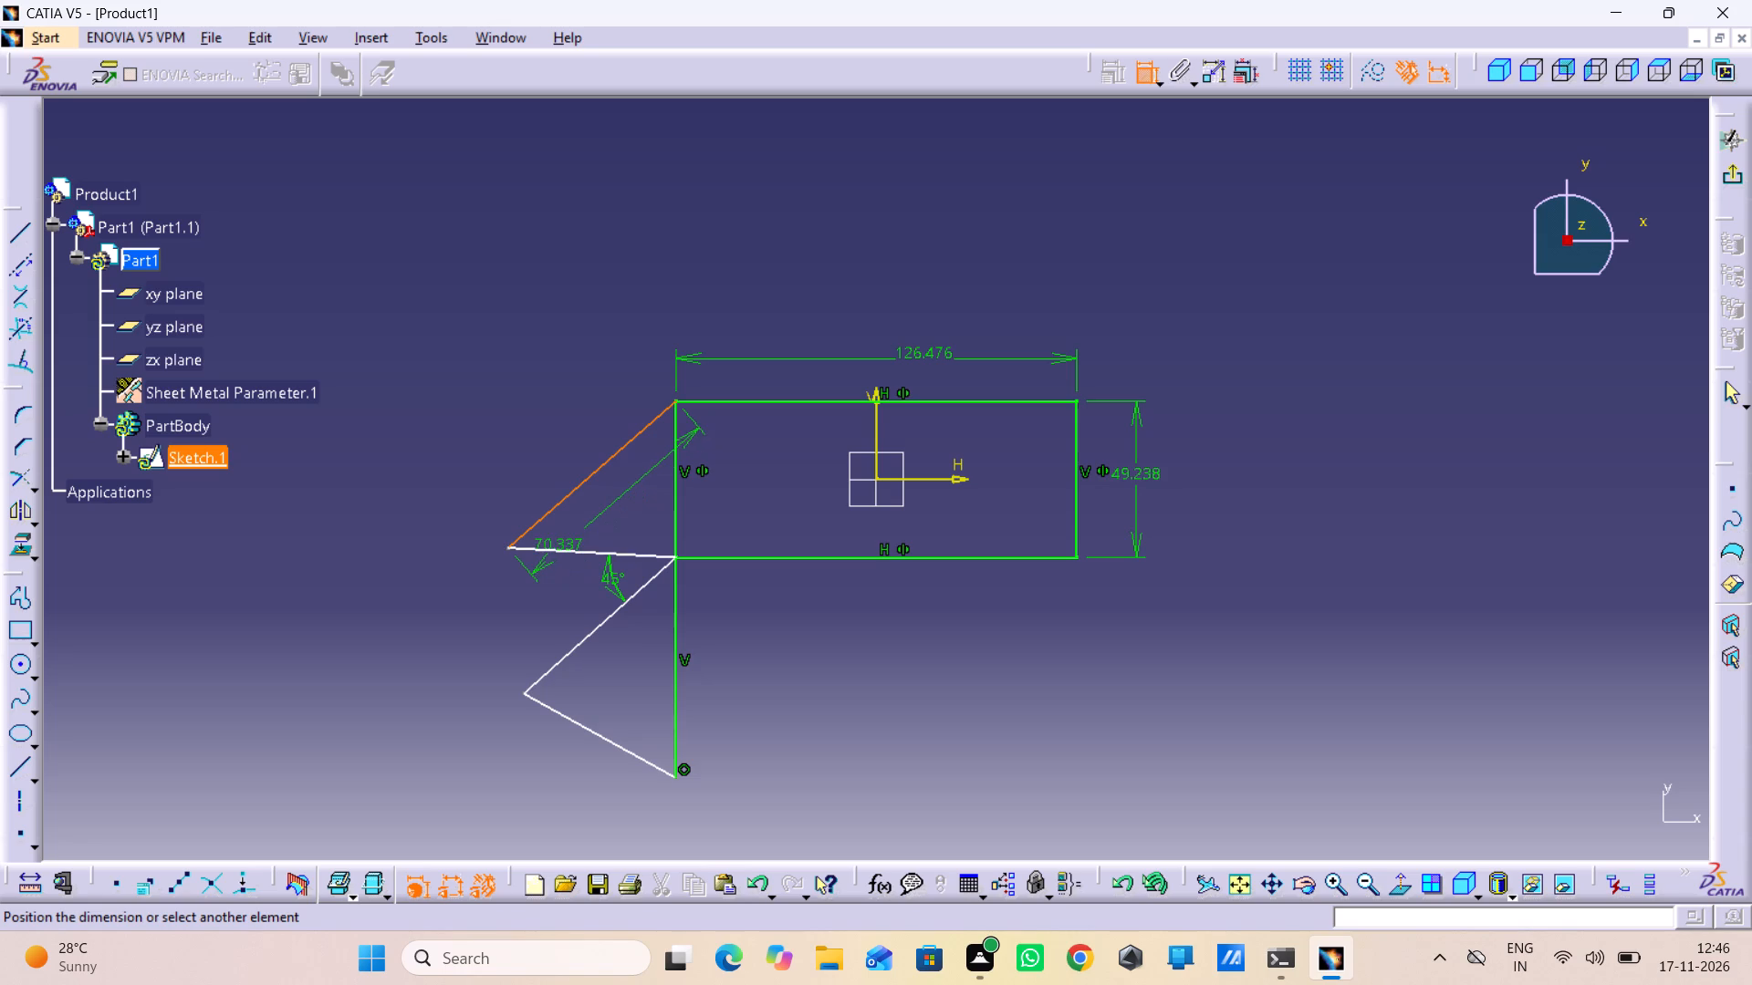
pyautogui.click(553, 555)
pyautogui.click(592, 524)
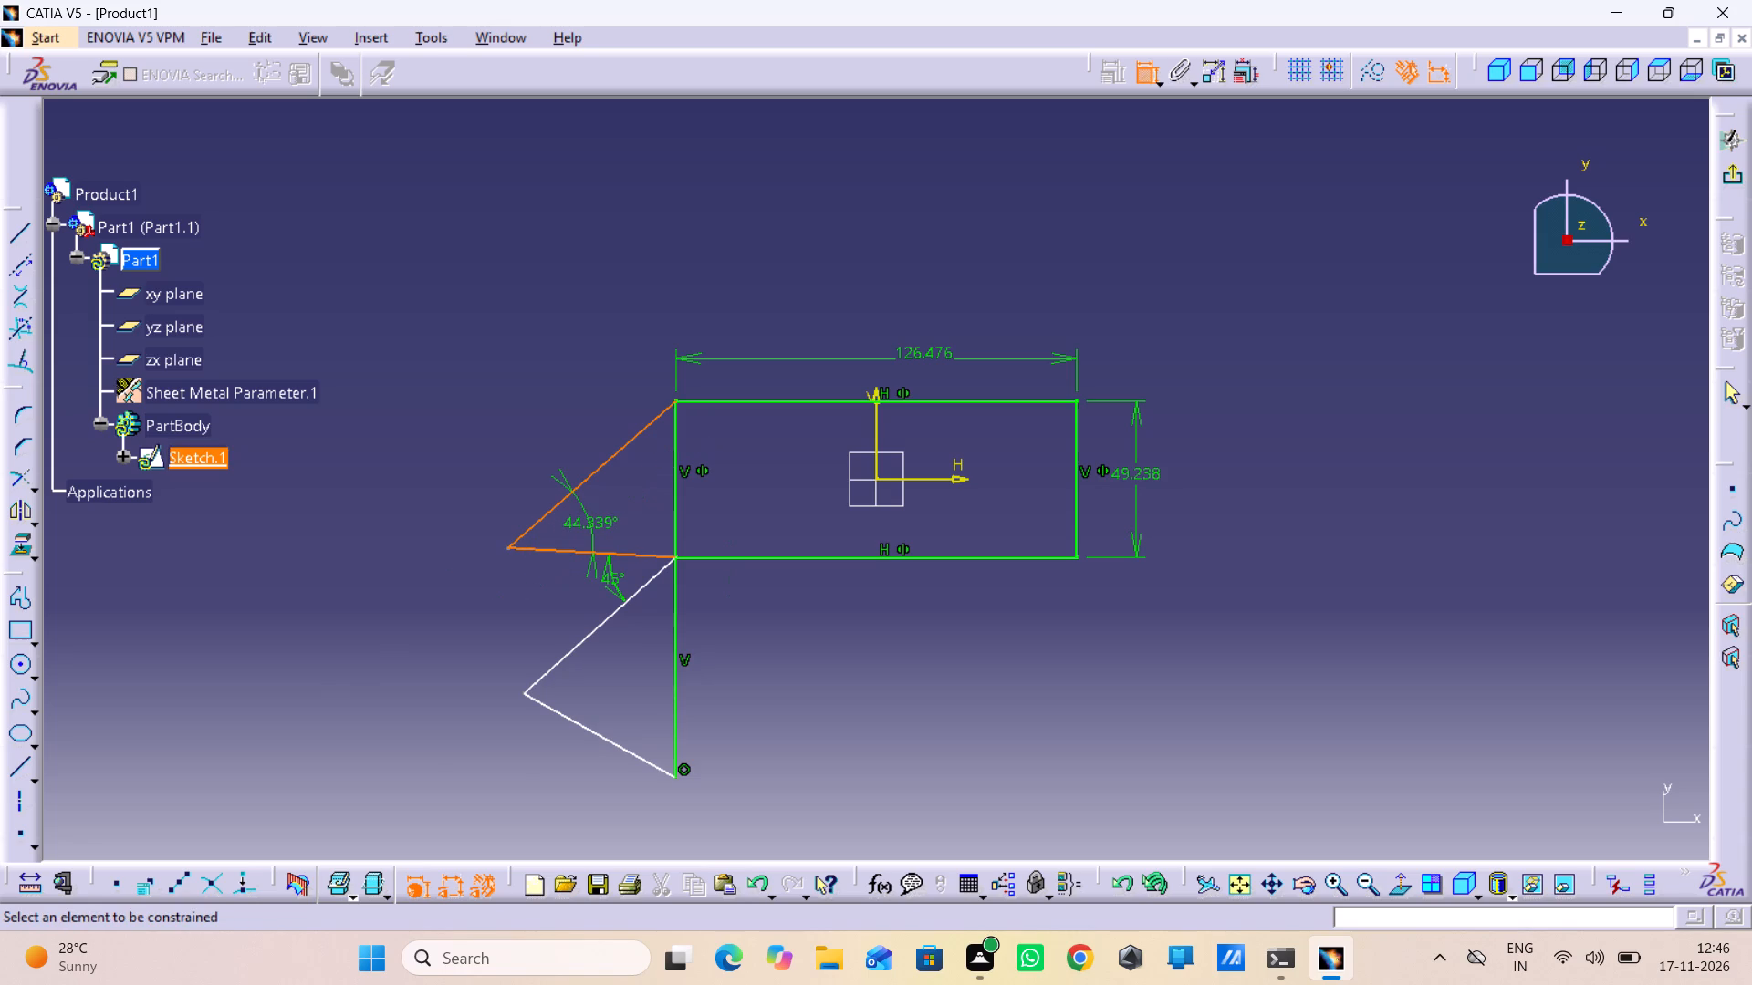
pyautogui.doubleClick(594, 522)
pyautogui.doubleClick(590, 515)
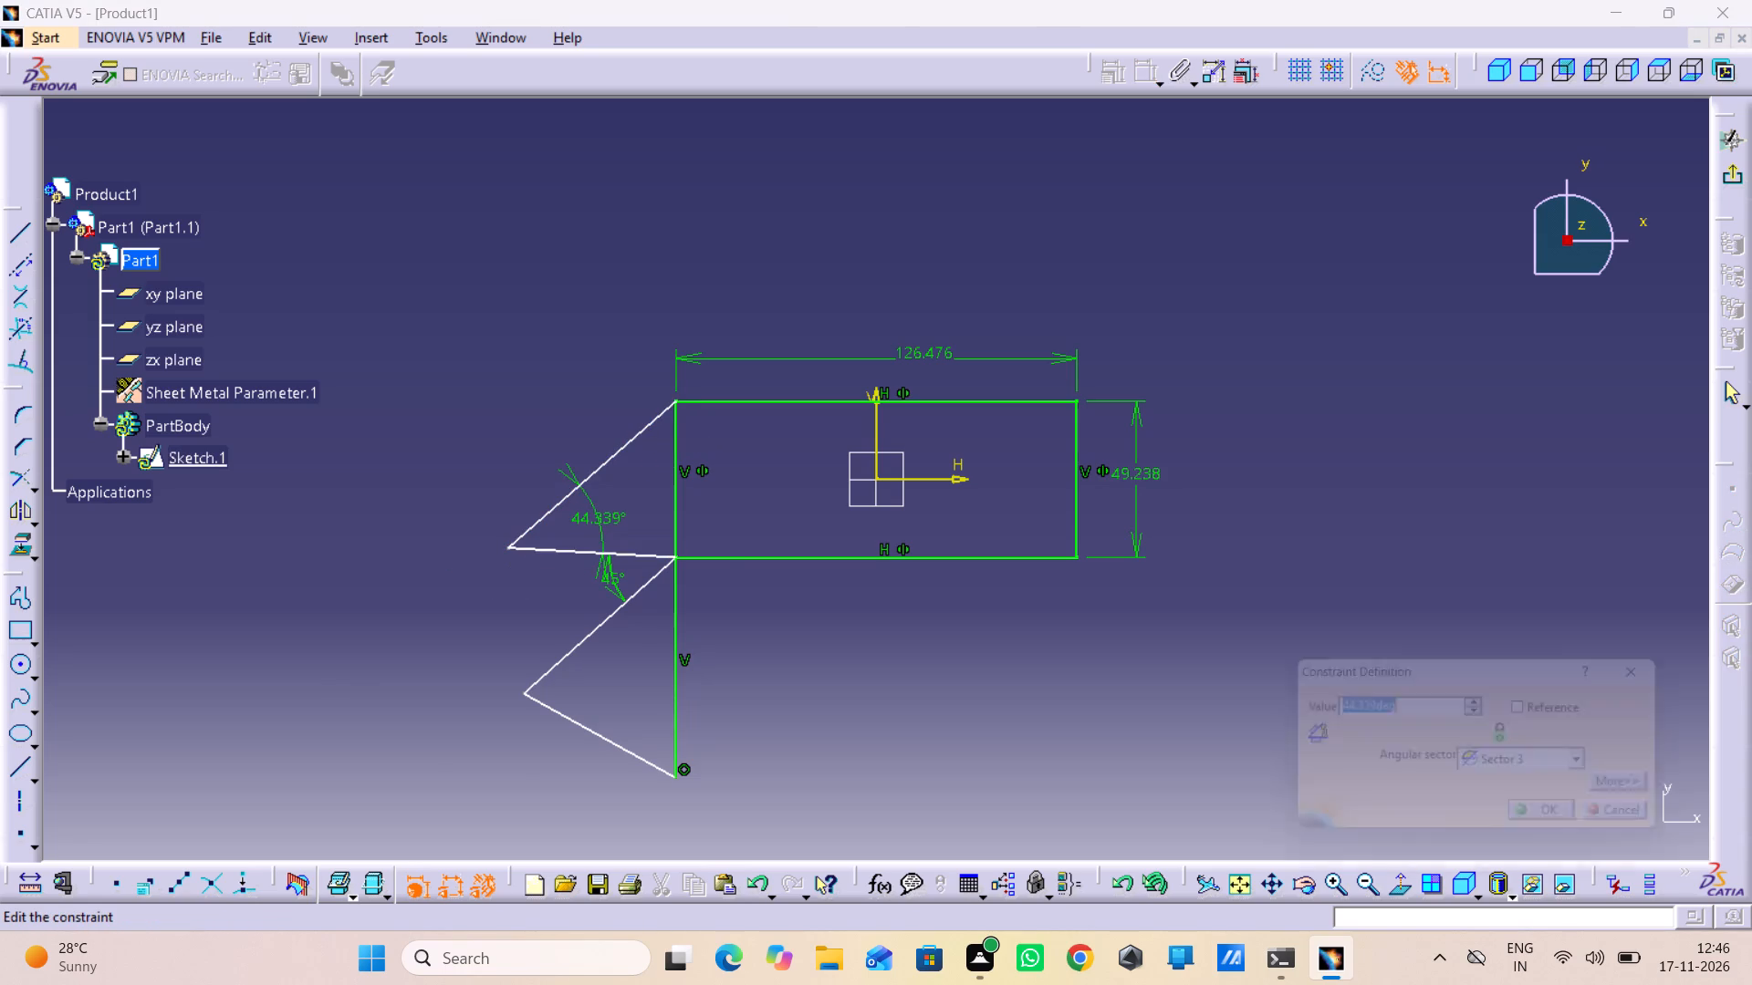
pyautogui.write('50')
pyautogui.press('Return')
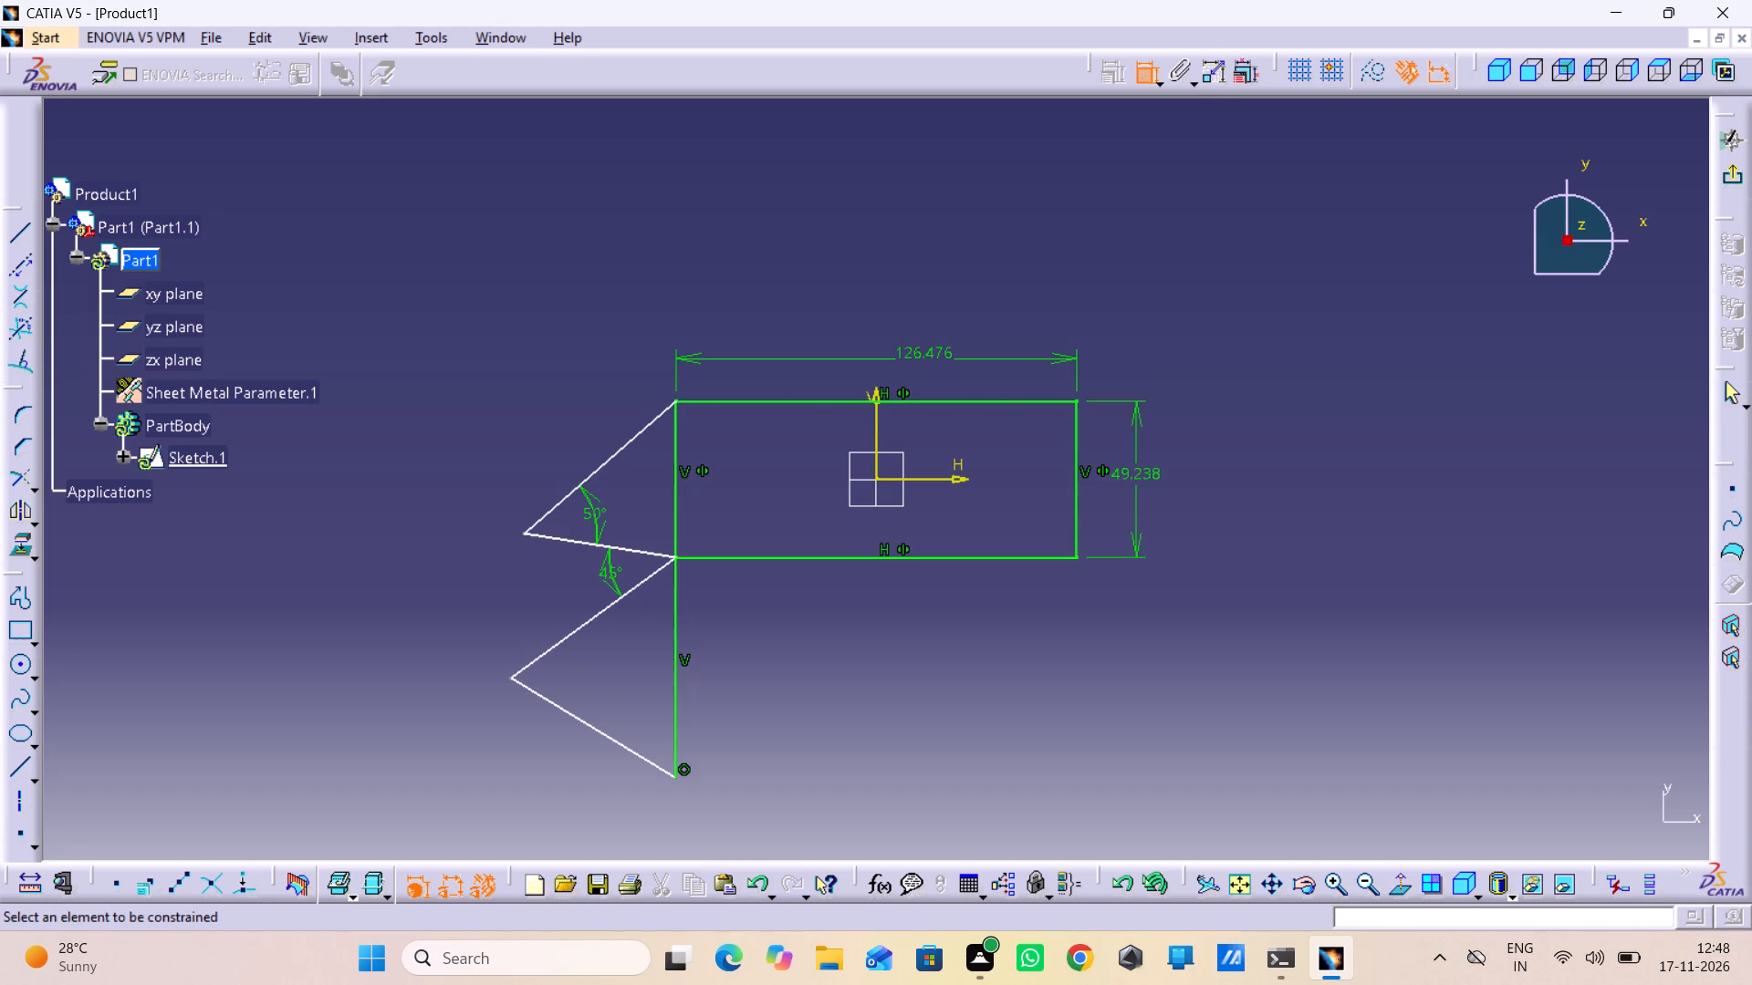
# Constrain the angle at the lower triangle's outer apex to 50 degrees.
pyautogui.click(552, 698)
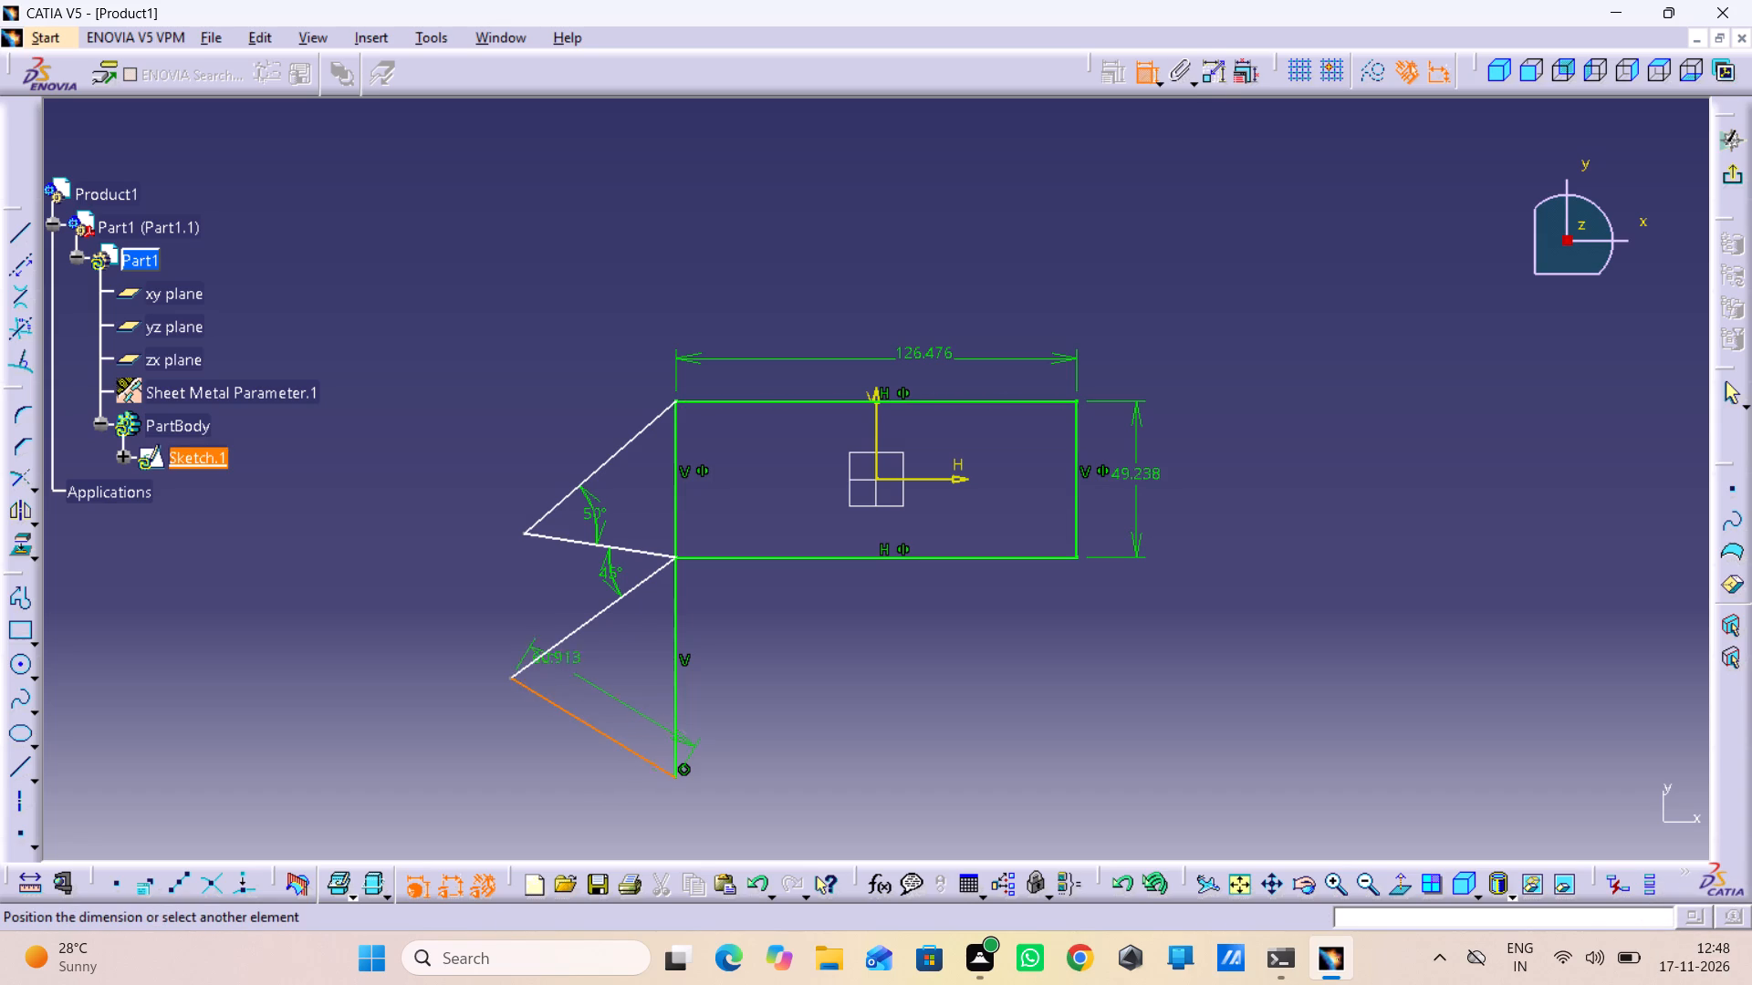
pyautogui.click(555, 642)
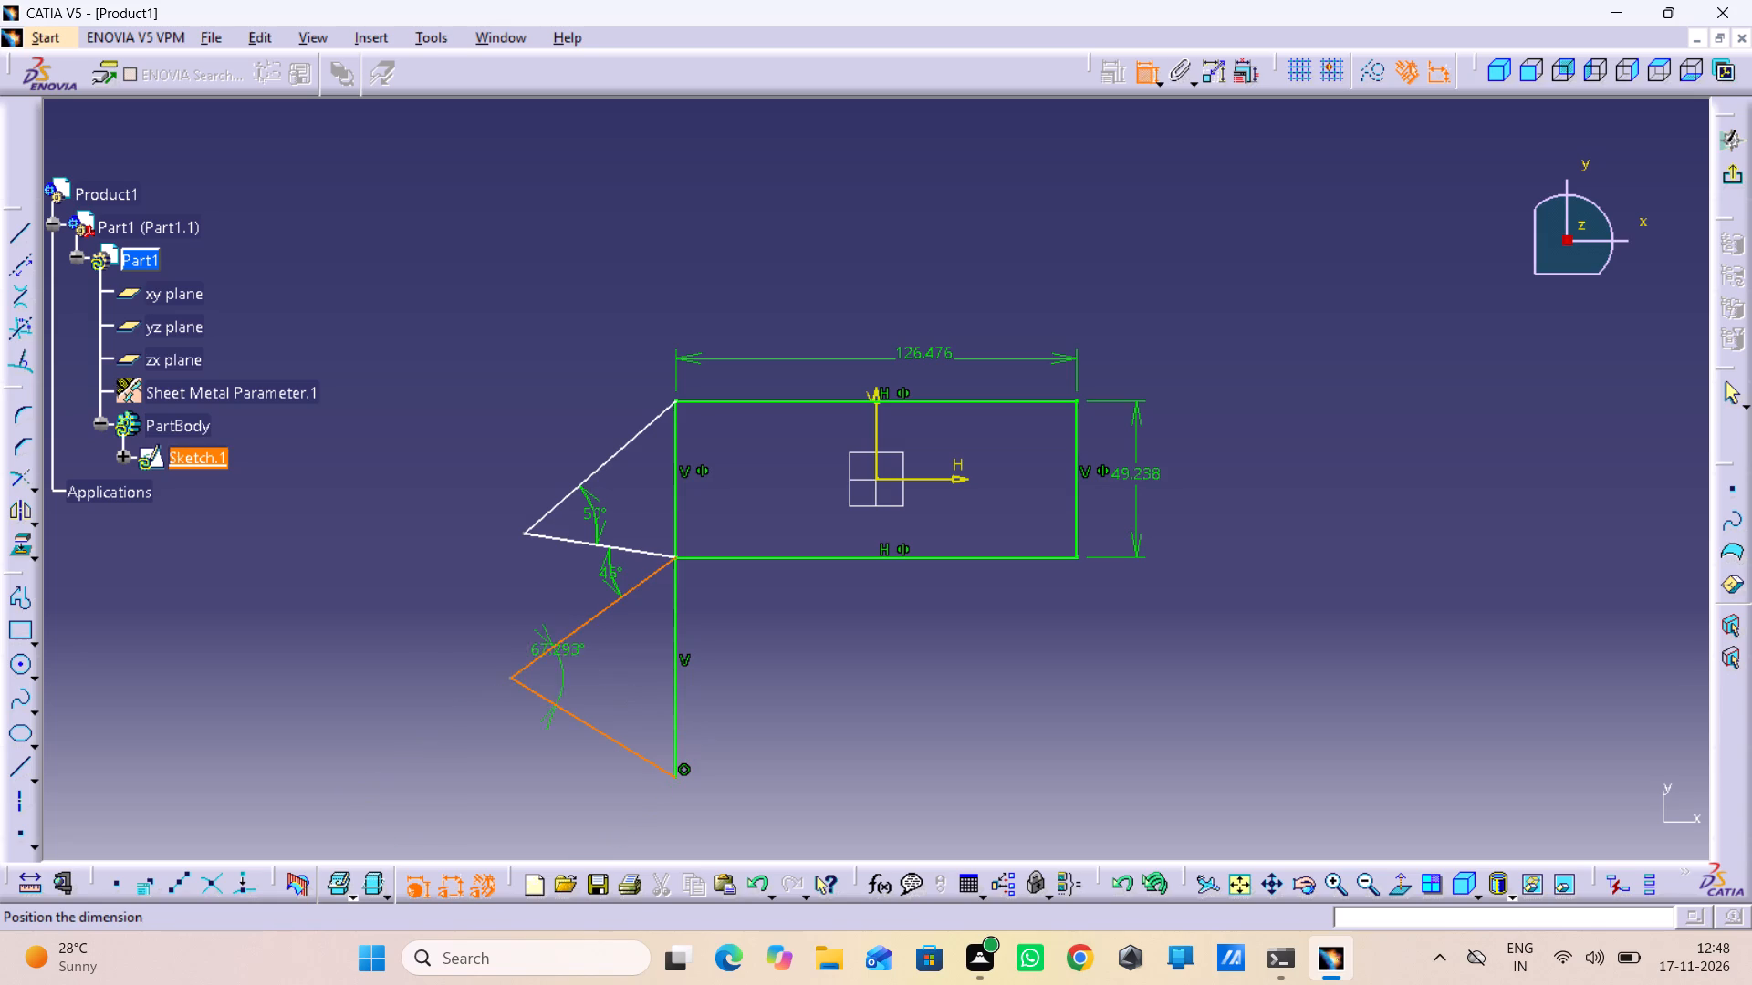
pyautogui.click(571, 679)
pyautogui.doubleClick(573, 674)
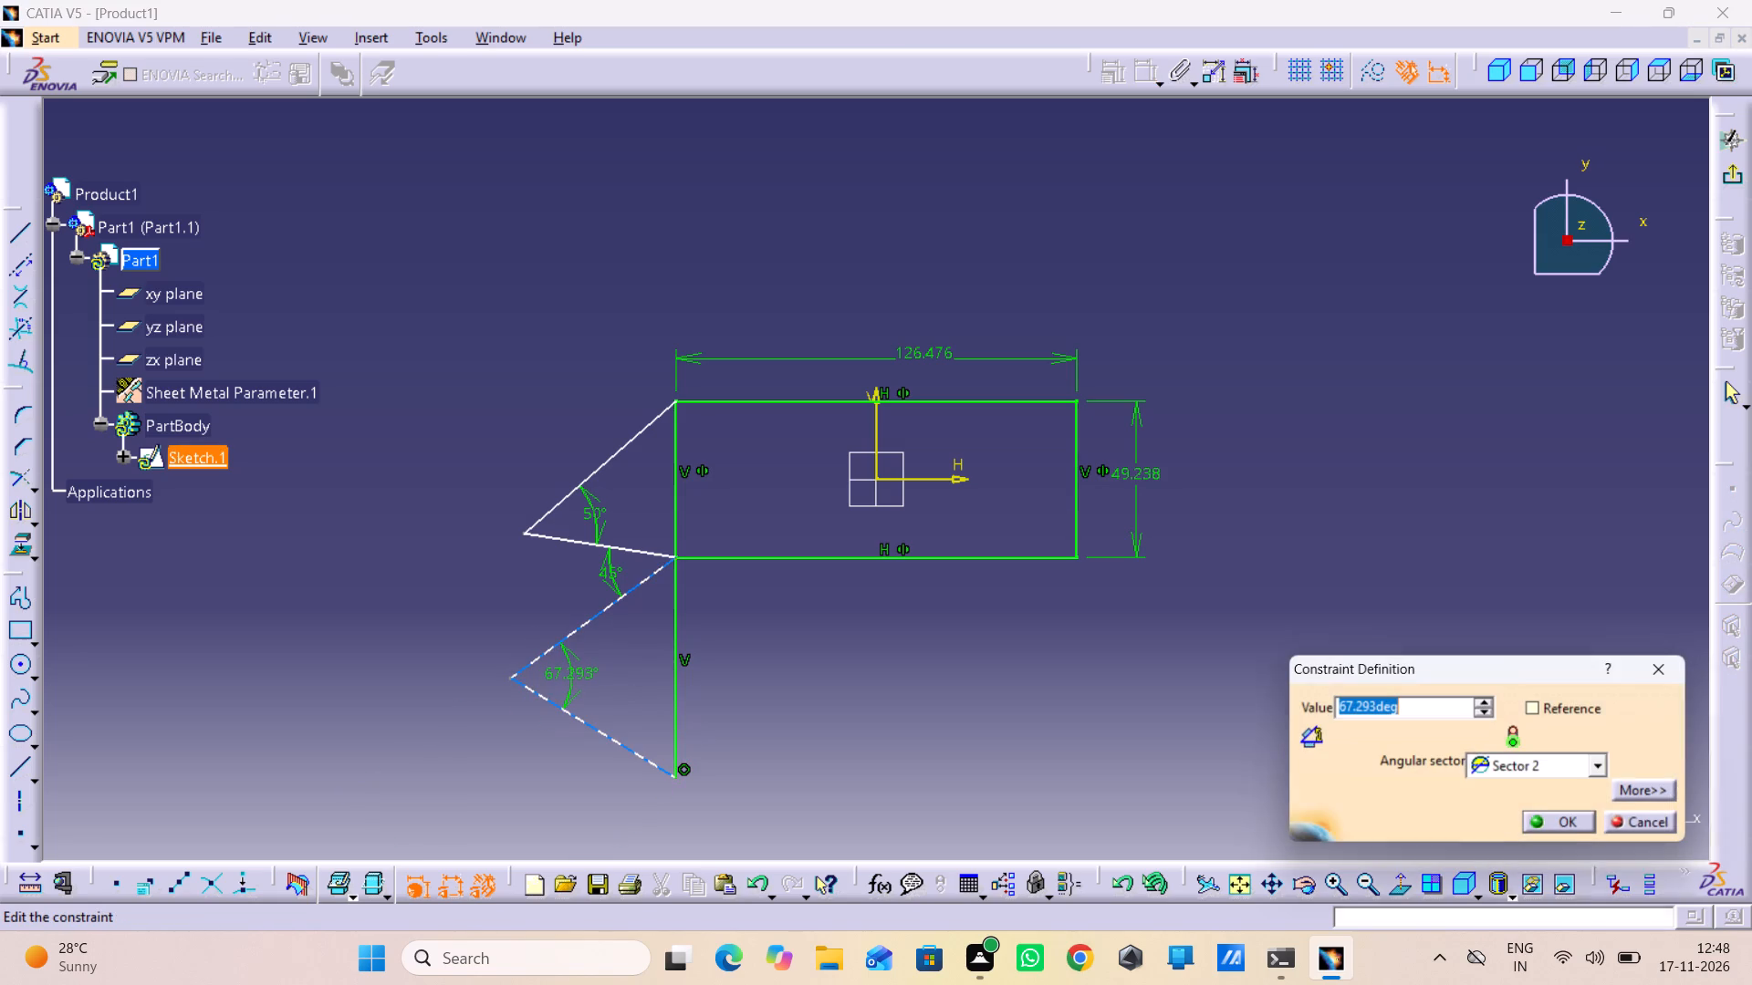
pyautogui.write('50')
pyautogui.press('Return')
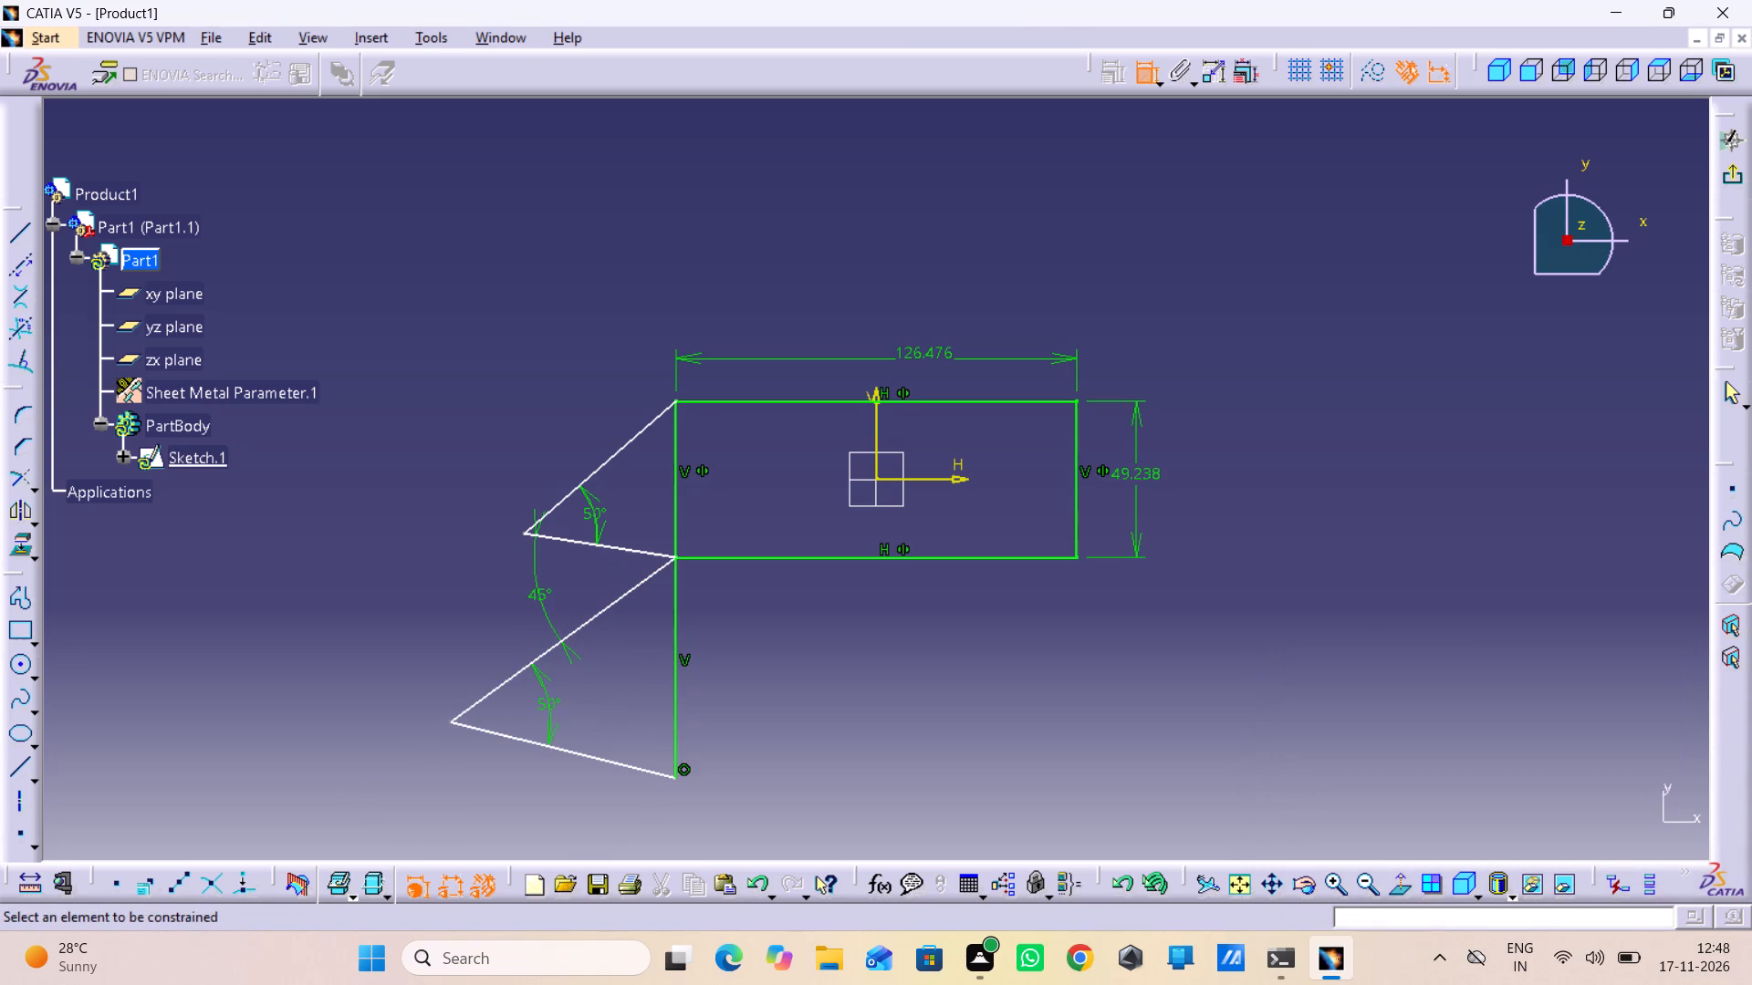
# Dimension the length of the lower triangle's upper sloped side and set it to 50 mm.
pyautogui.moveTo(1298, 704); pyautogui.dragTo(1320, 724, button='right')
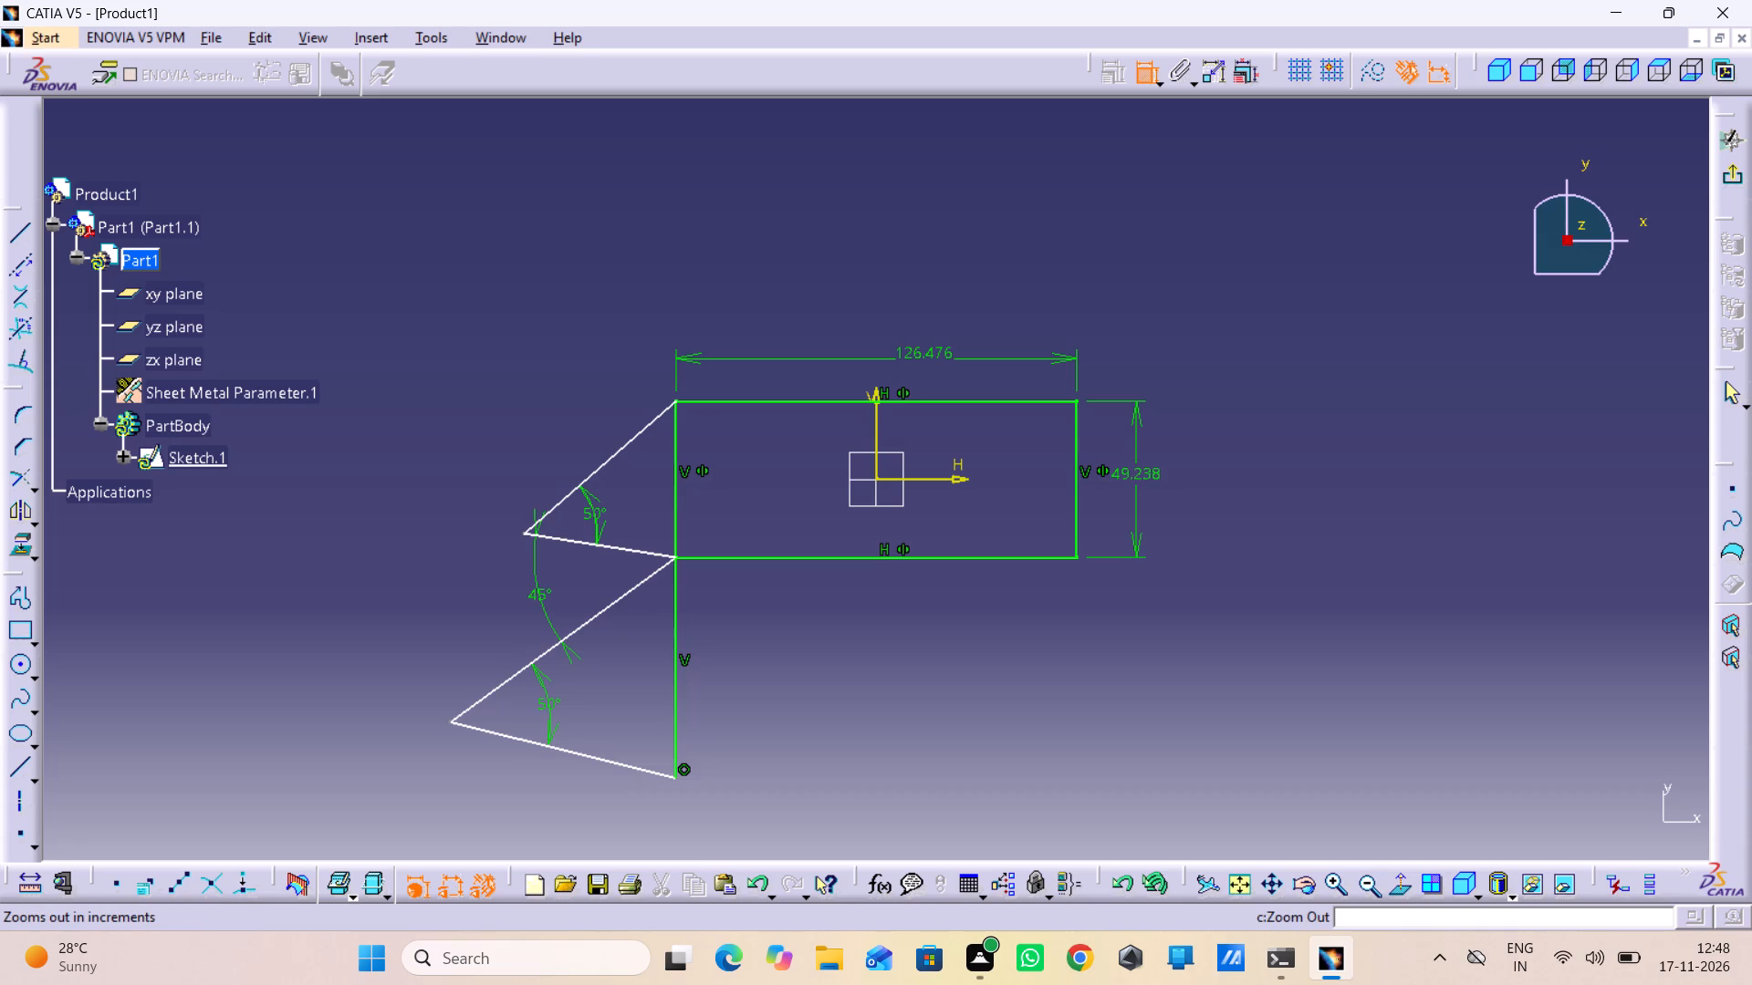
pyautogui.moveTo(1361, 883); pyautogui.dragTo(1371, 883)
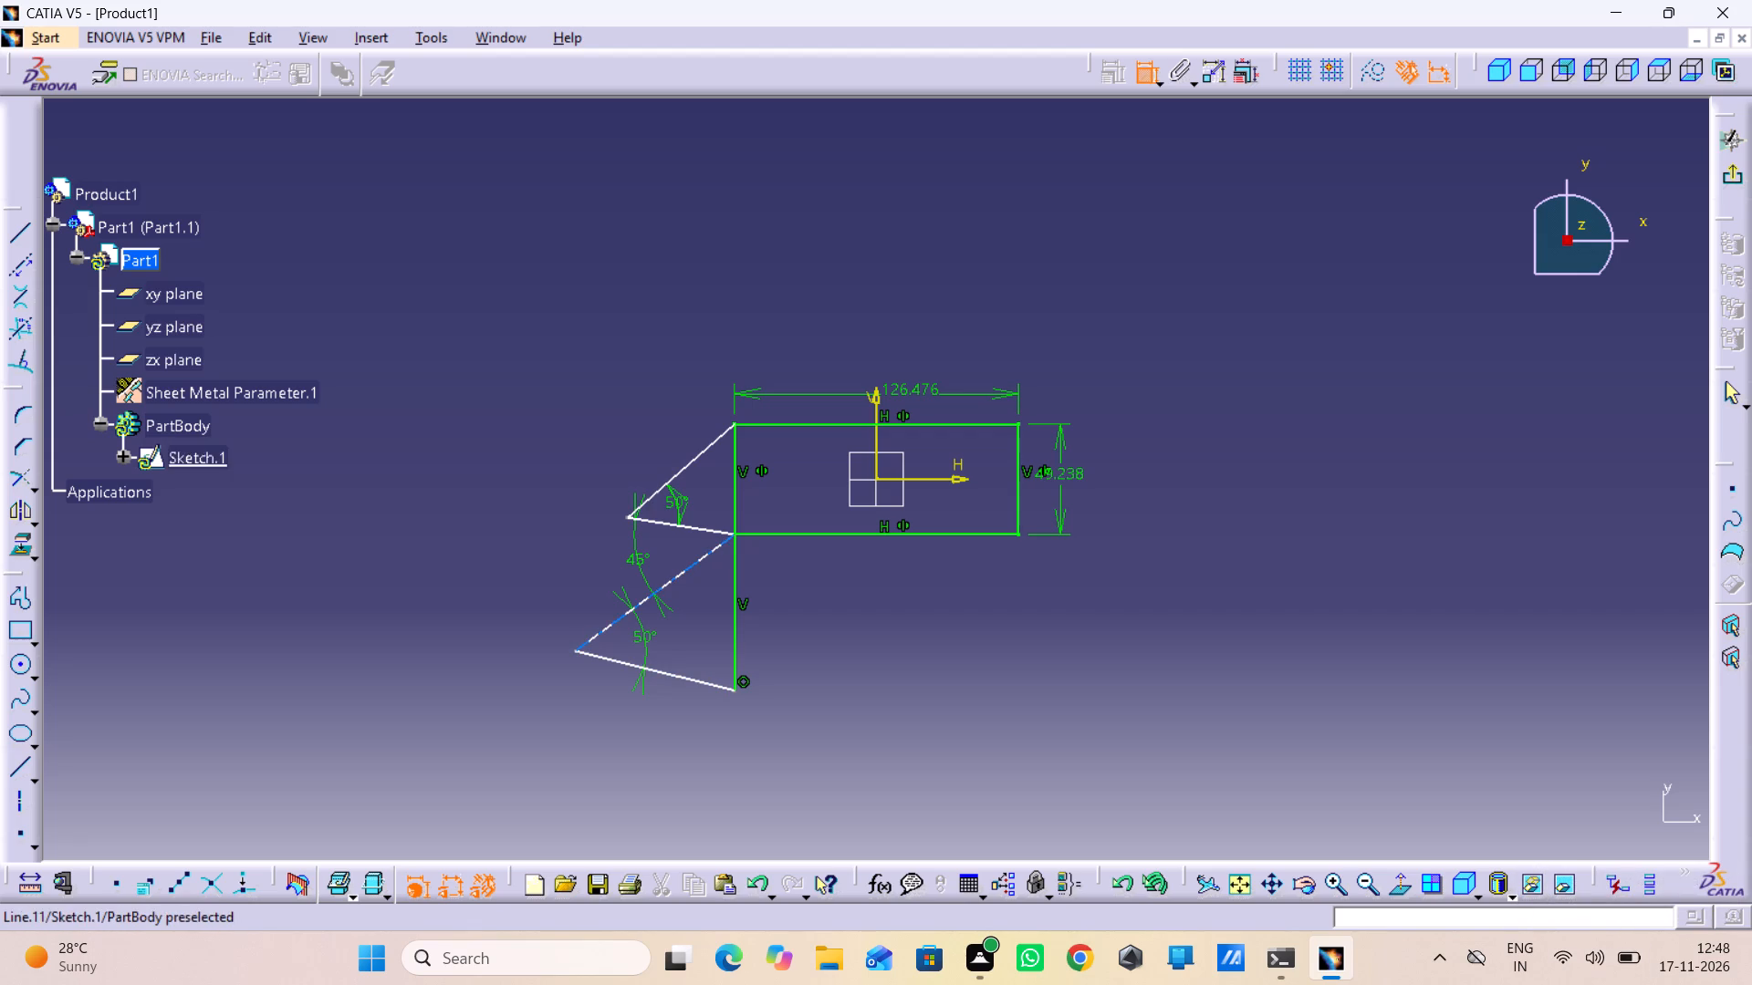
pyautogui.moveTo(653, 598); pyautogui.dragTo(680, 539)
pyautogui.moveTo(588, 430); pyautogui.dragTo(579, 430)
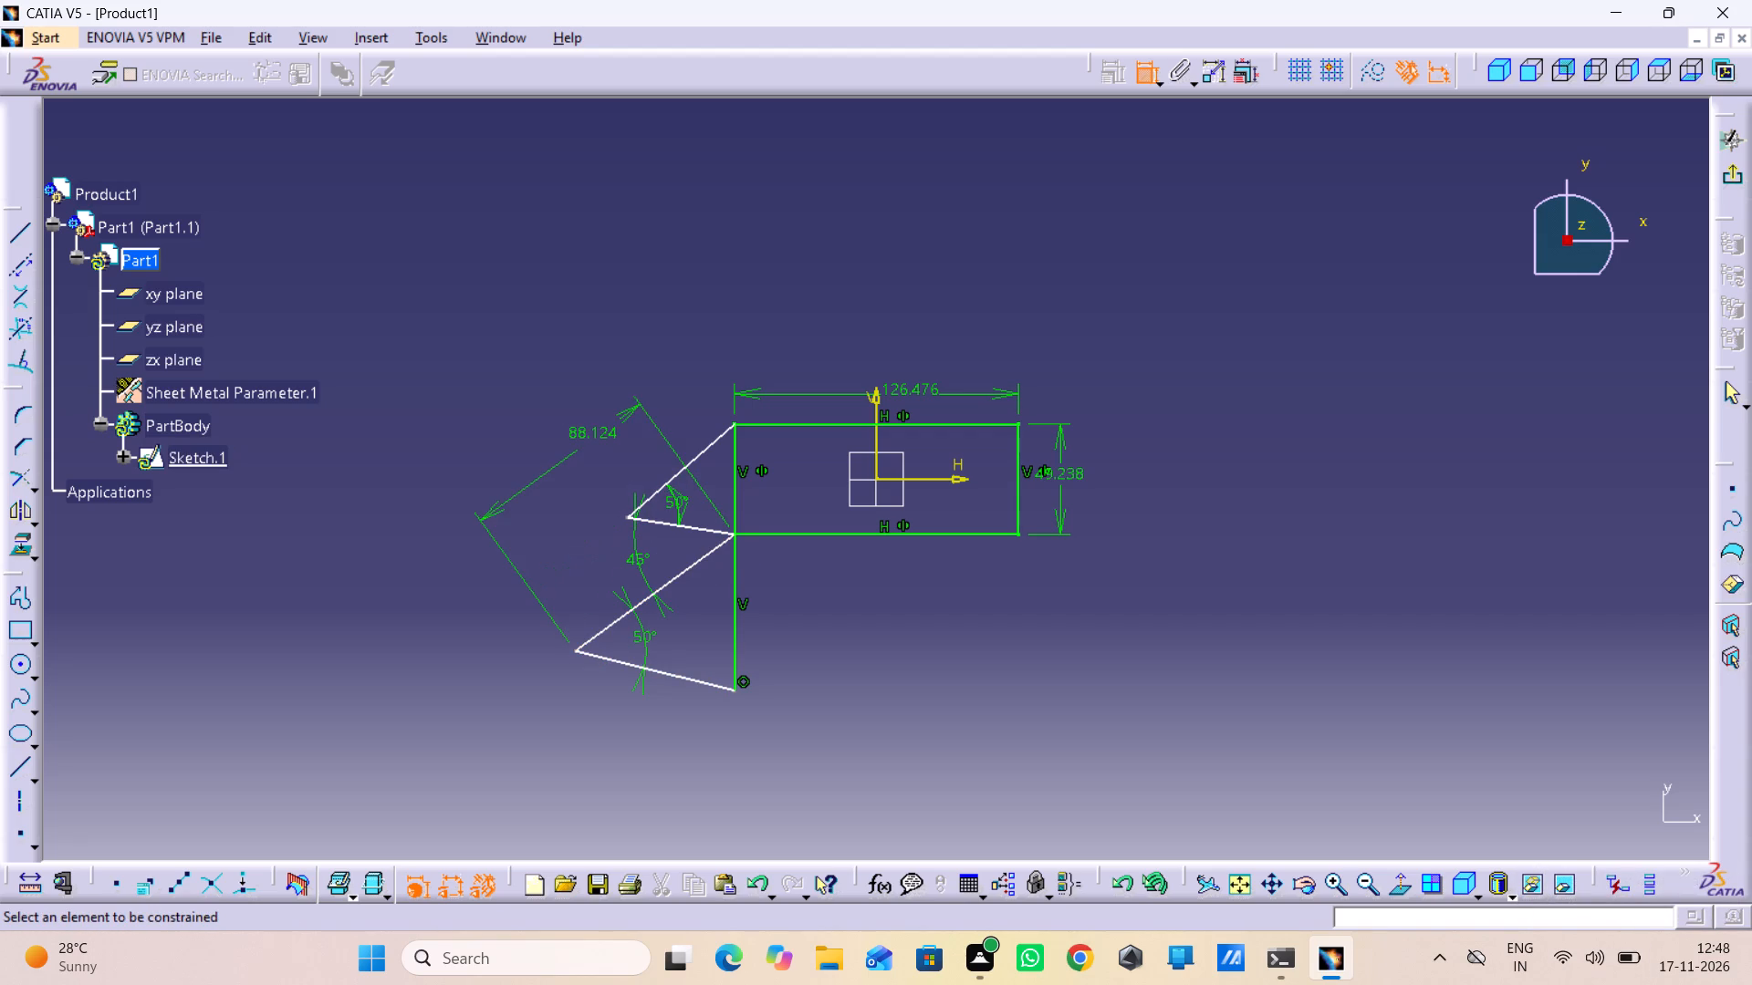
pyautogui.doubleClick(576, 430)
pyautogui.press('5')
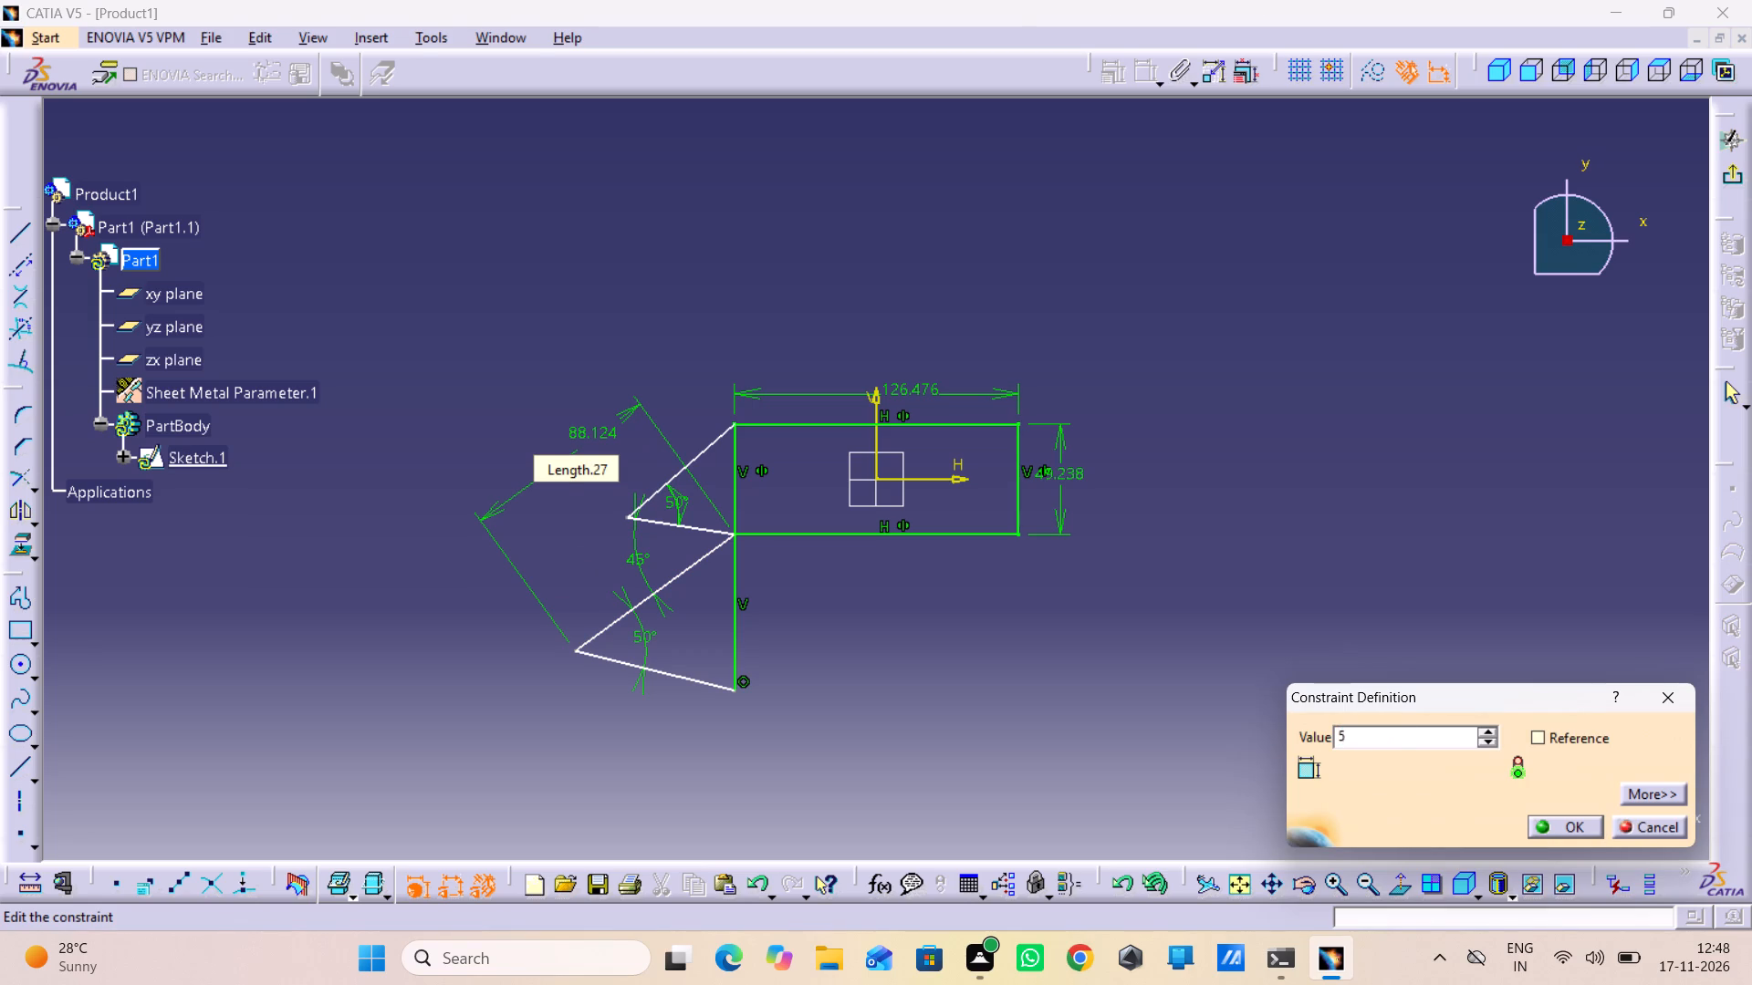
pyautogui.press('0')
pyautogui.press('Return')
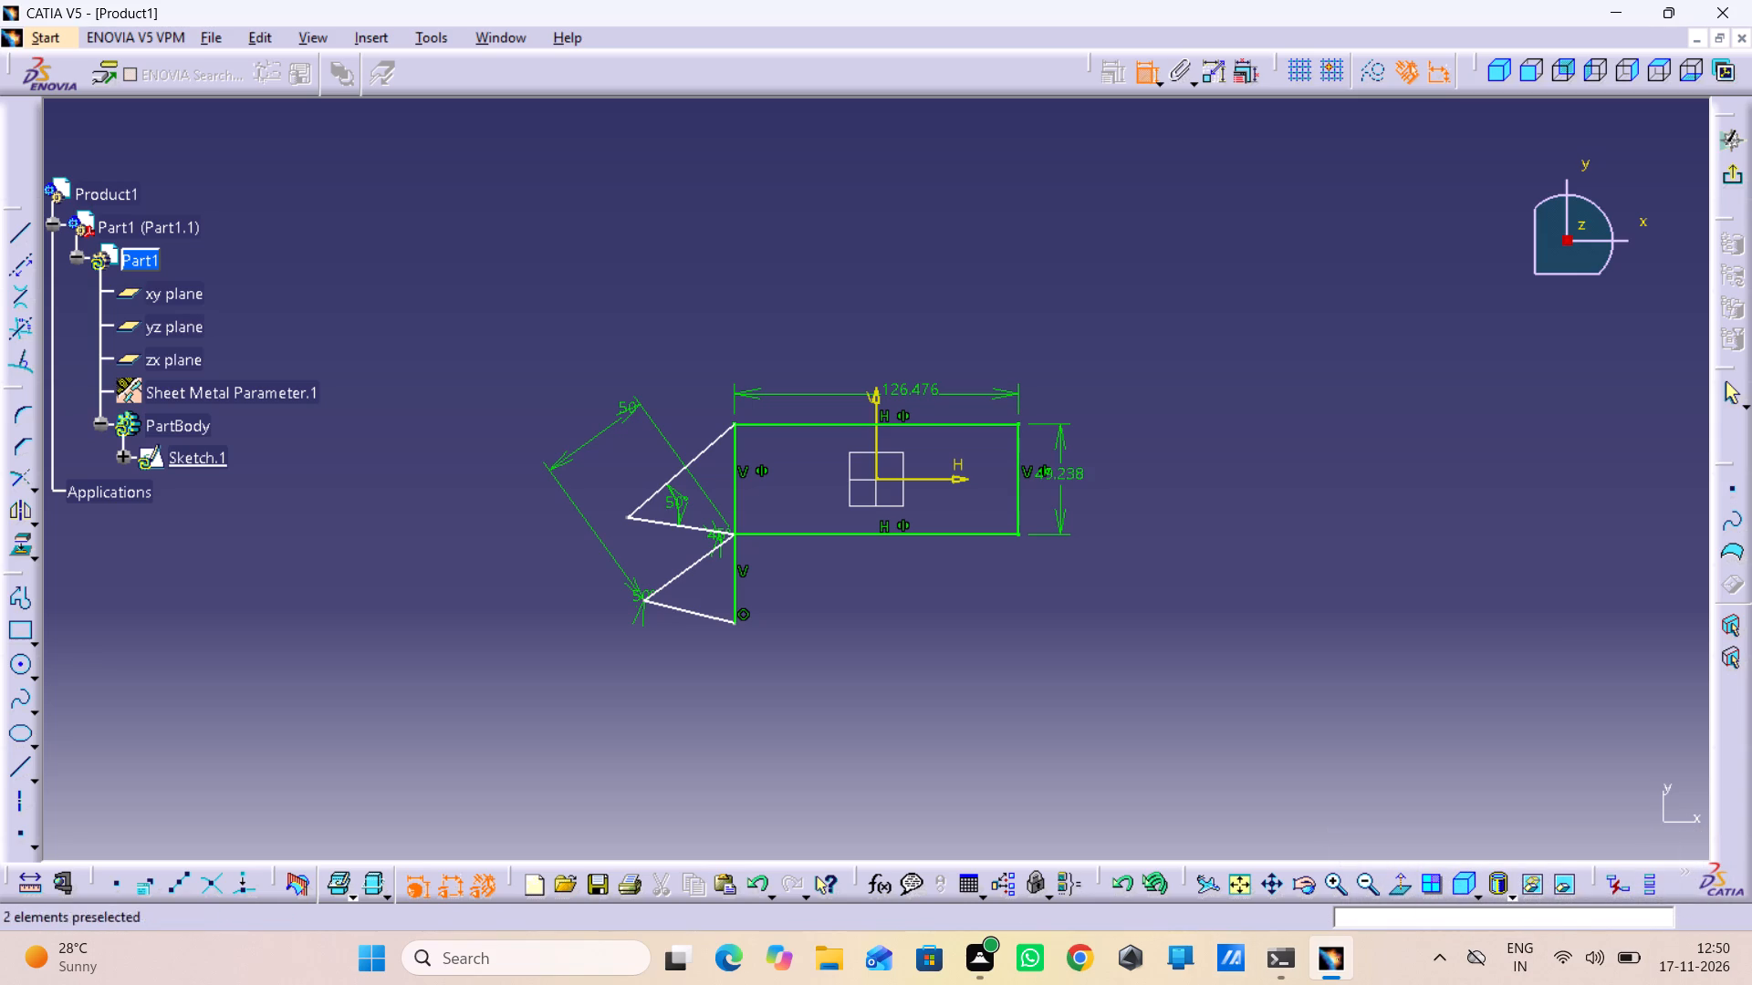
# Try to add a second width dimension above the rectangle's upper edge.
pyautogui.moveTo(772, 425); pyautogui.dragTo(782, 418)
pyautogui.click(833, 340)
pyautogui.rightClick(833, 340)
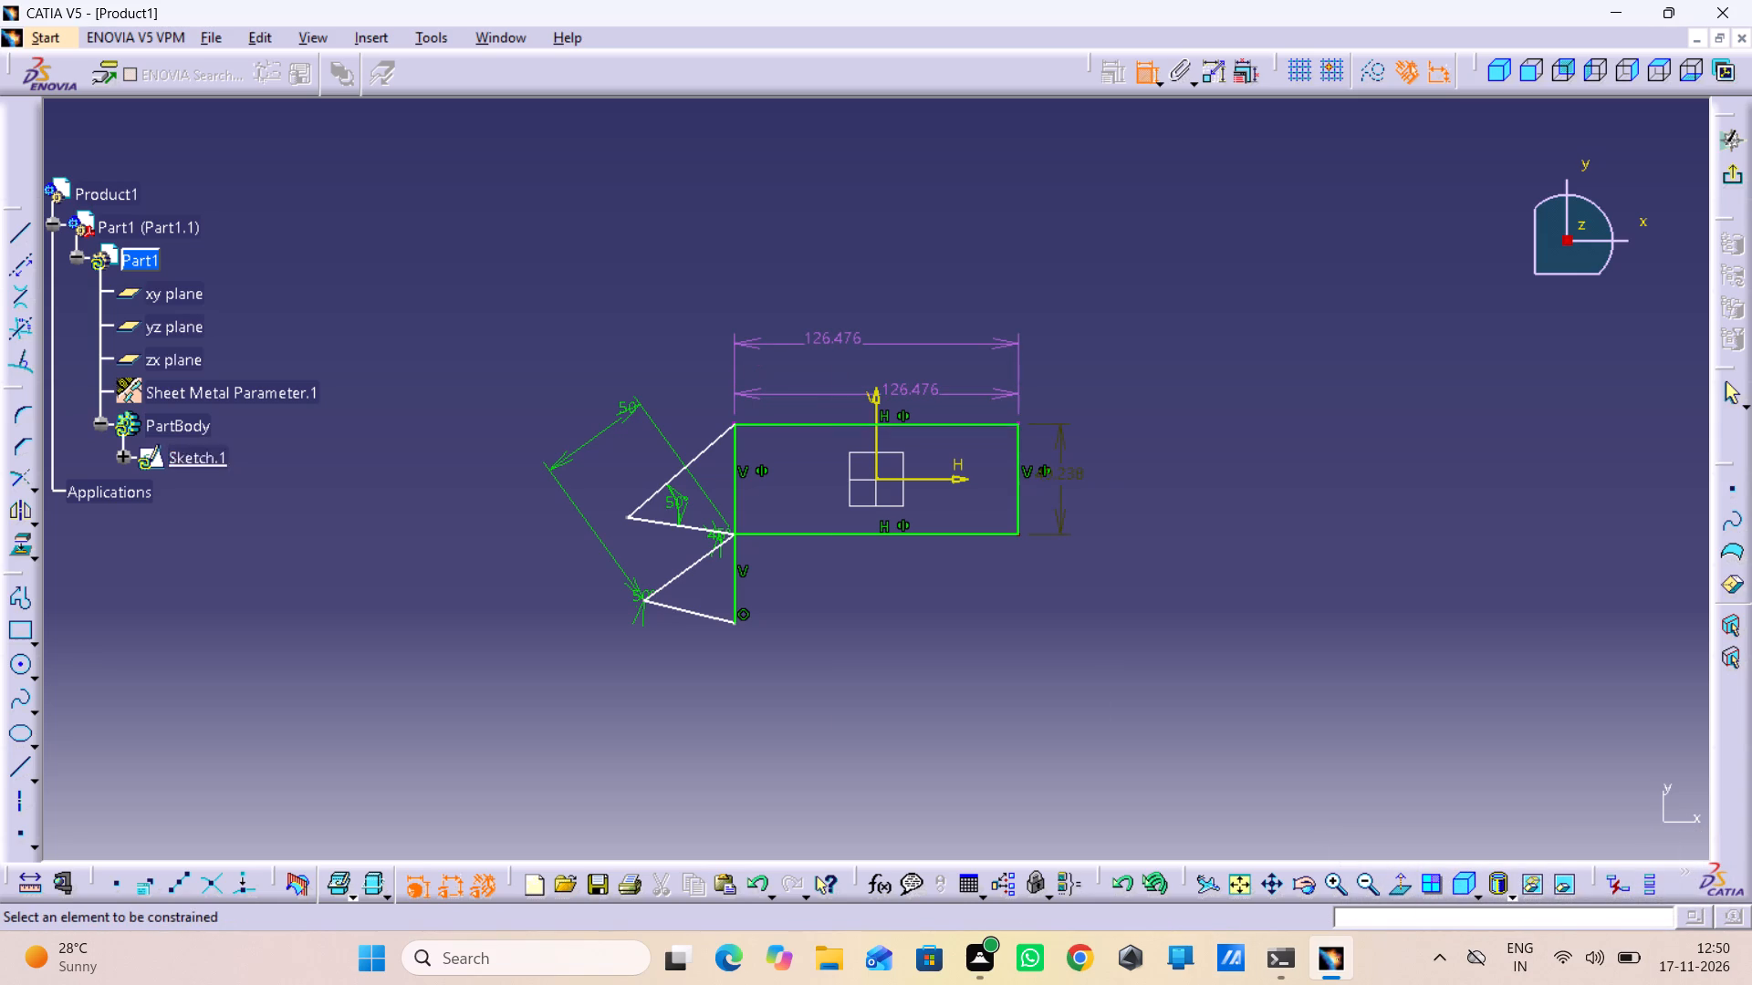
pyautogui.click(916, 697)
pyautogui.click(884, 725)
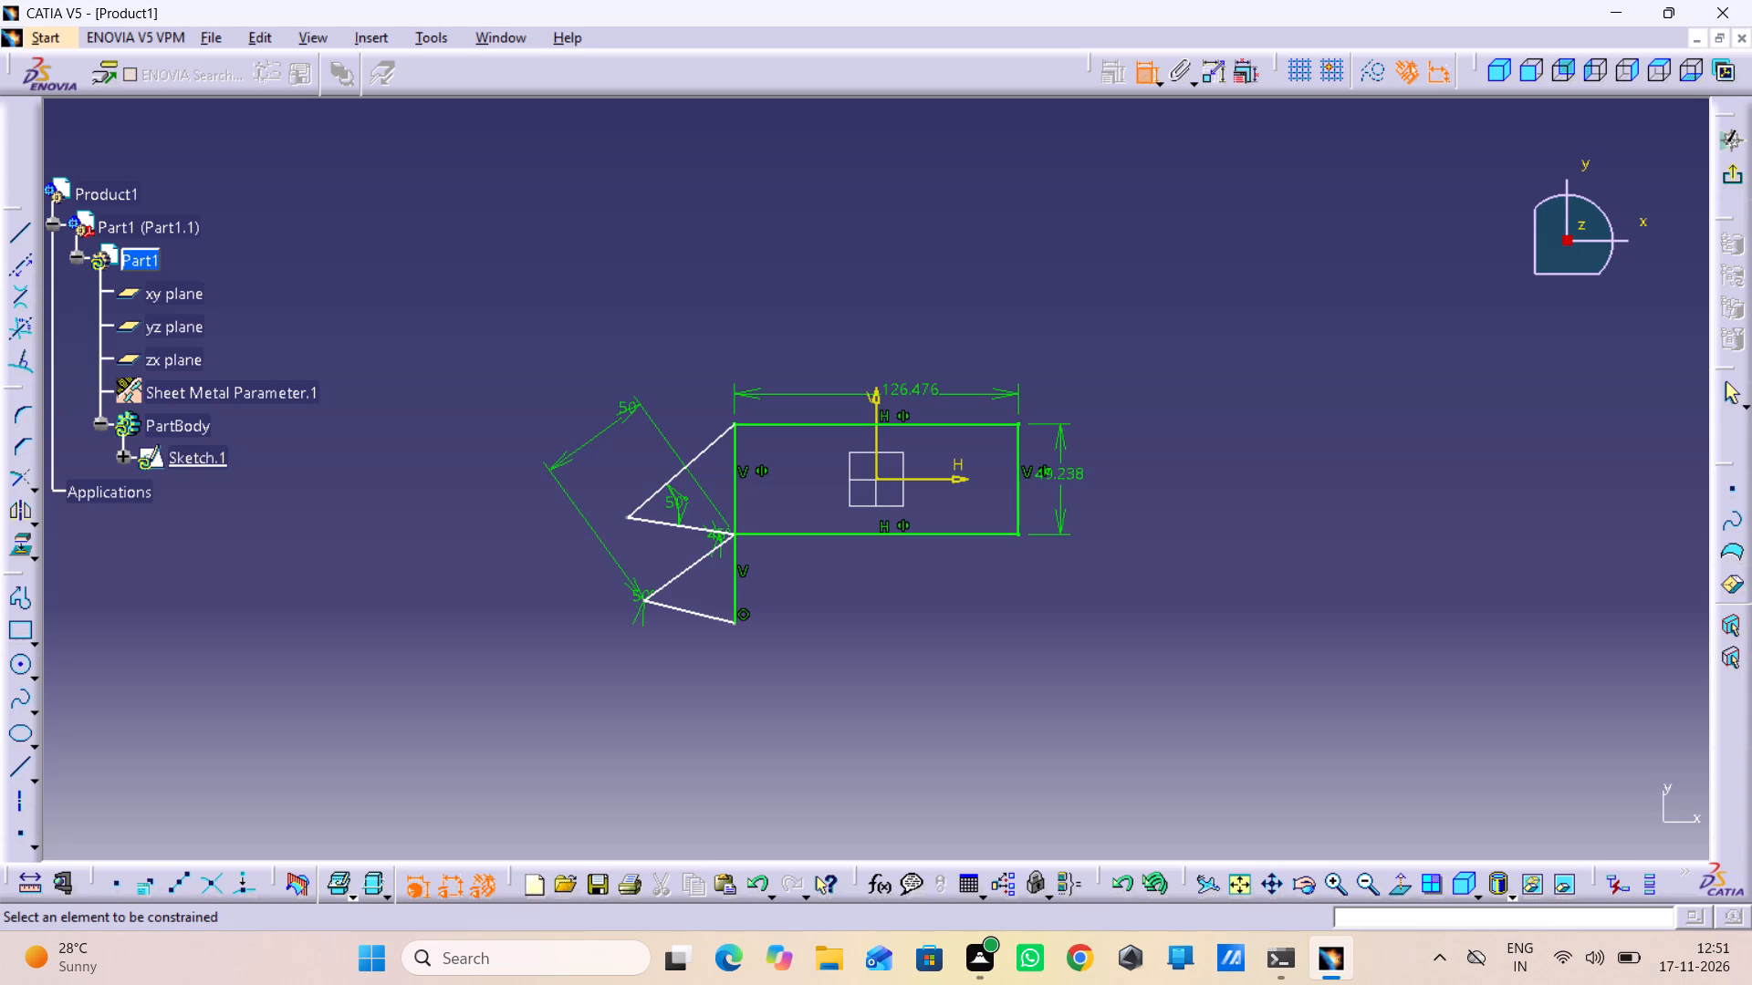
# Dimension the length of the upper triangle's lower side, placing the value outside the triangles.
pyautogui.click(671, 524)
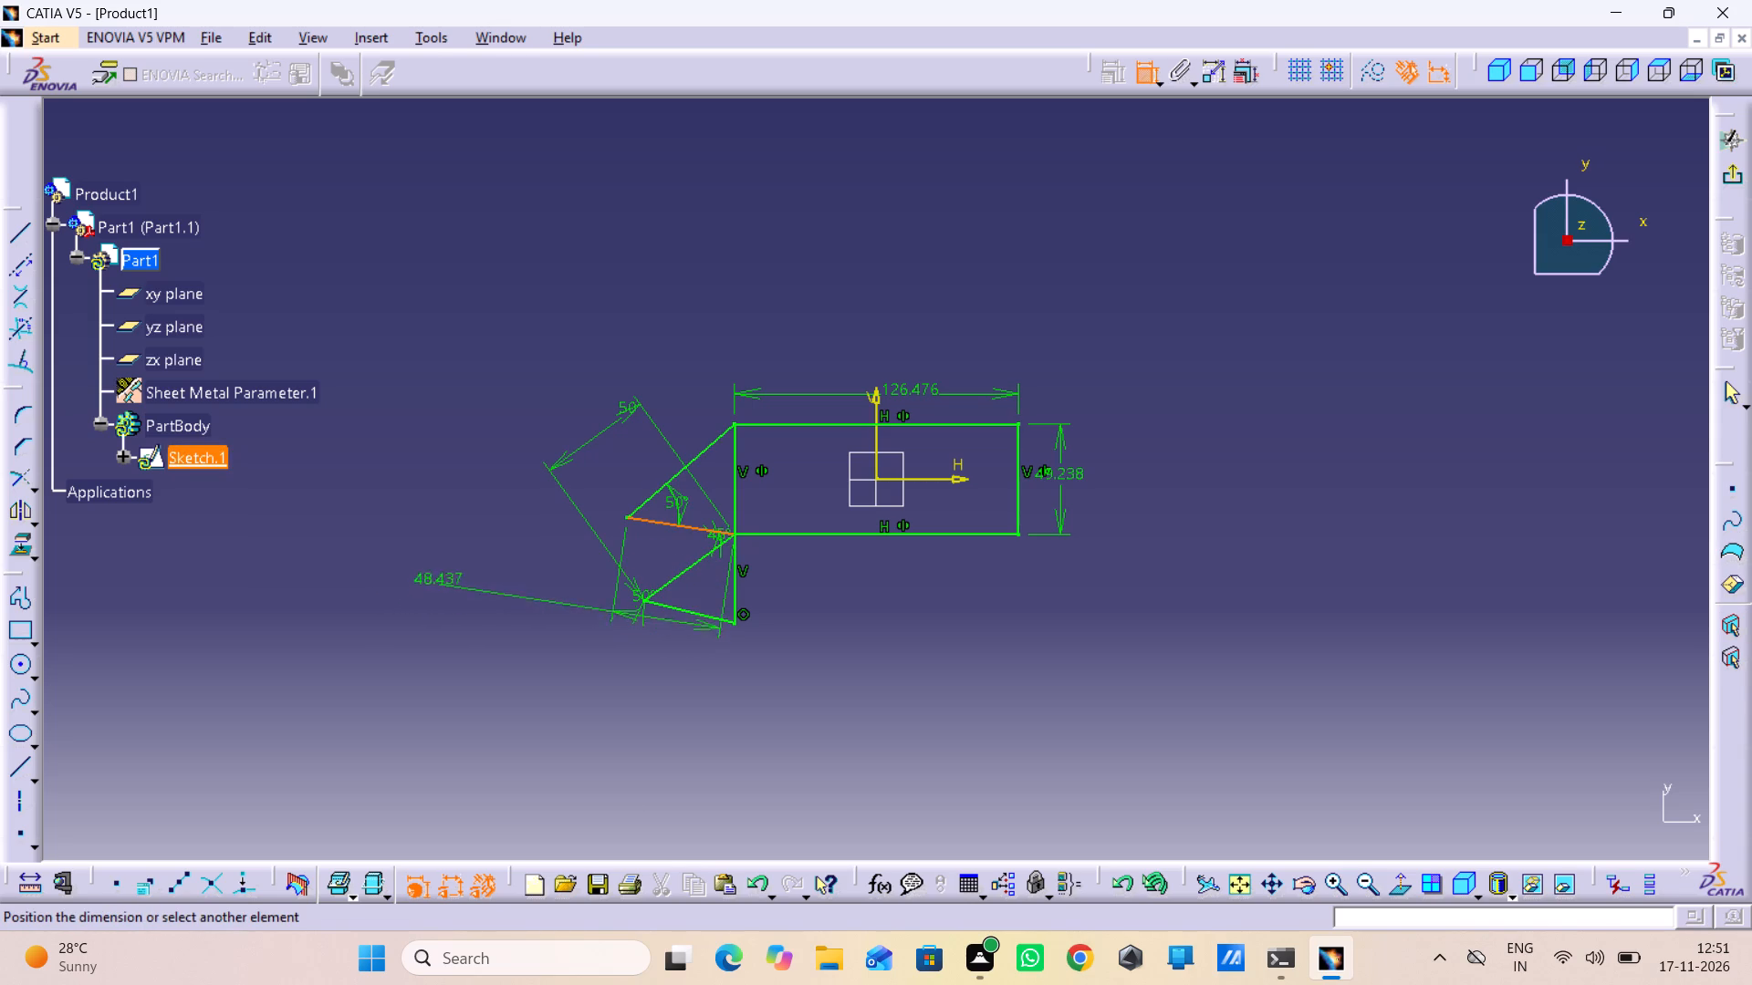
pyautogui.click(458, 560)
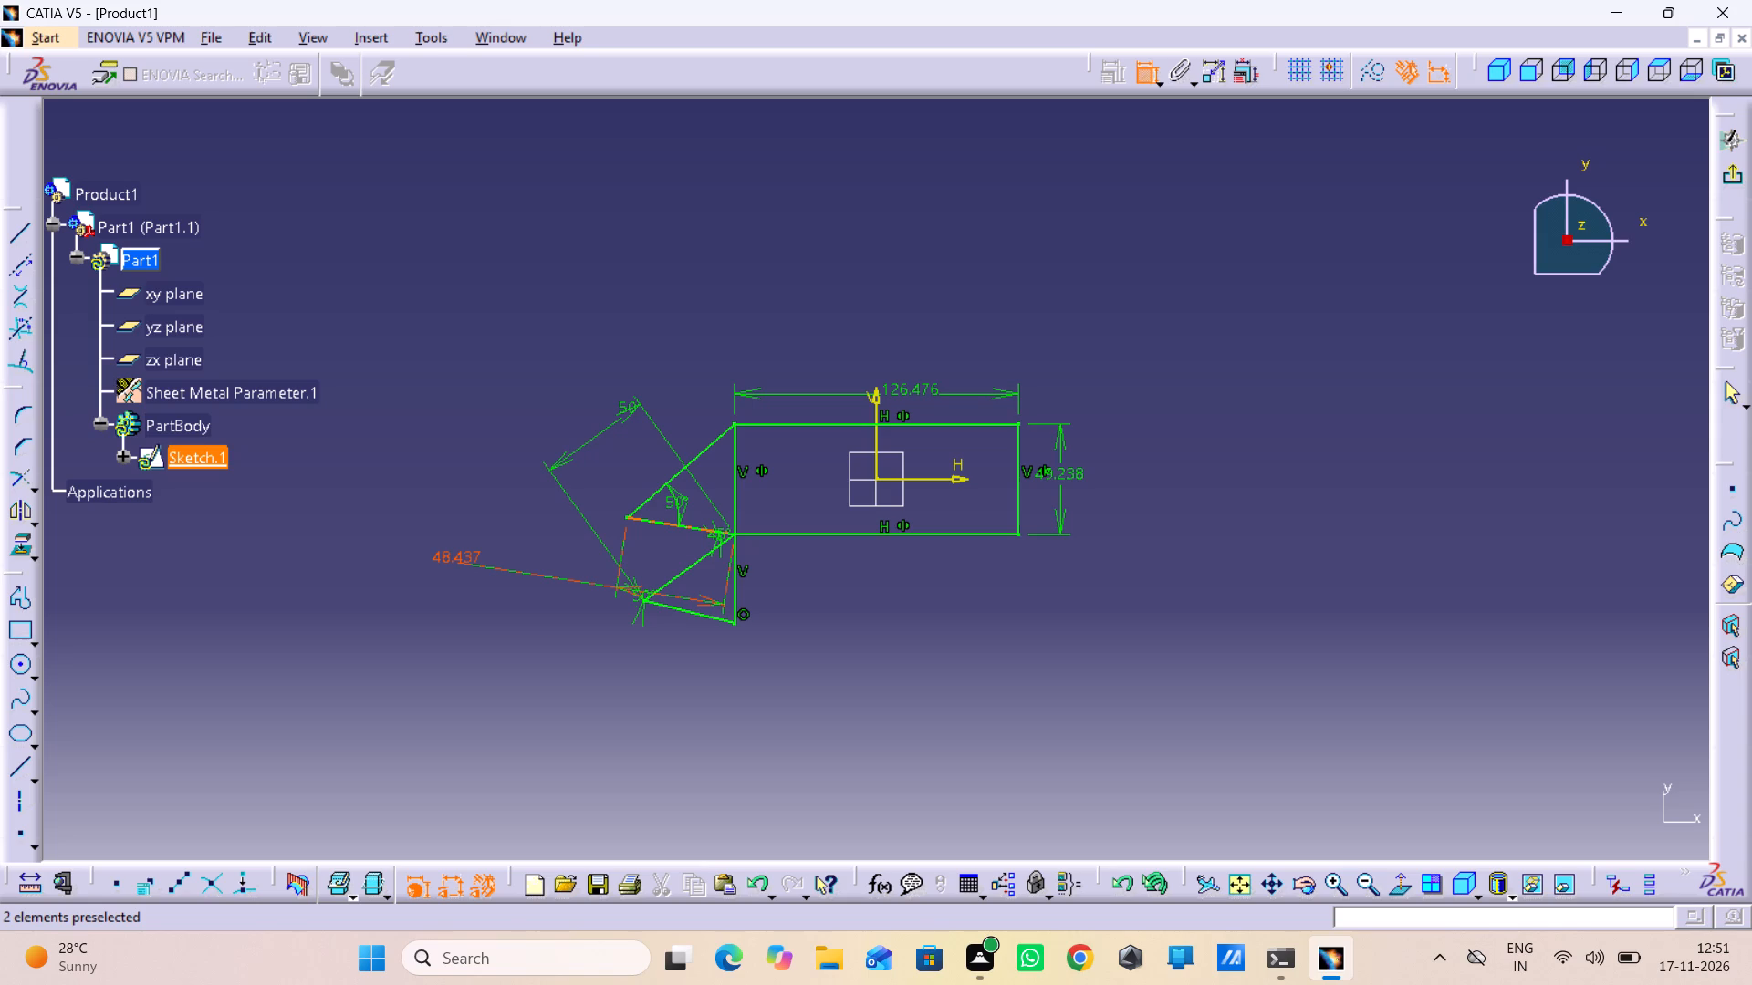
pyautogui.rightClick(558, 749)
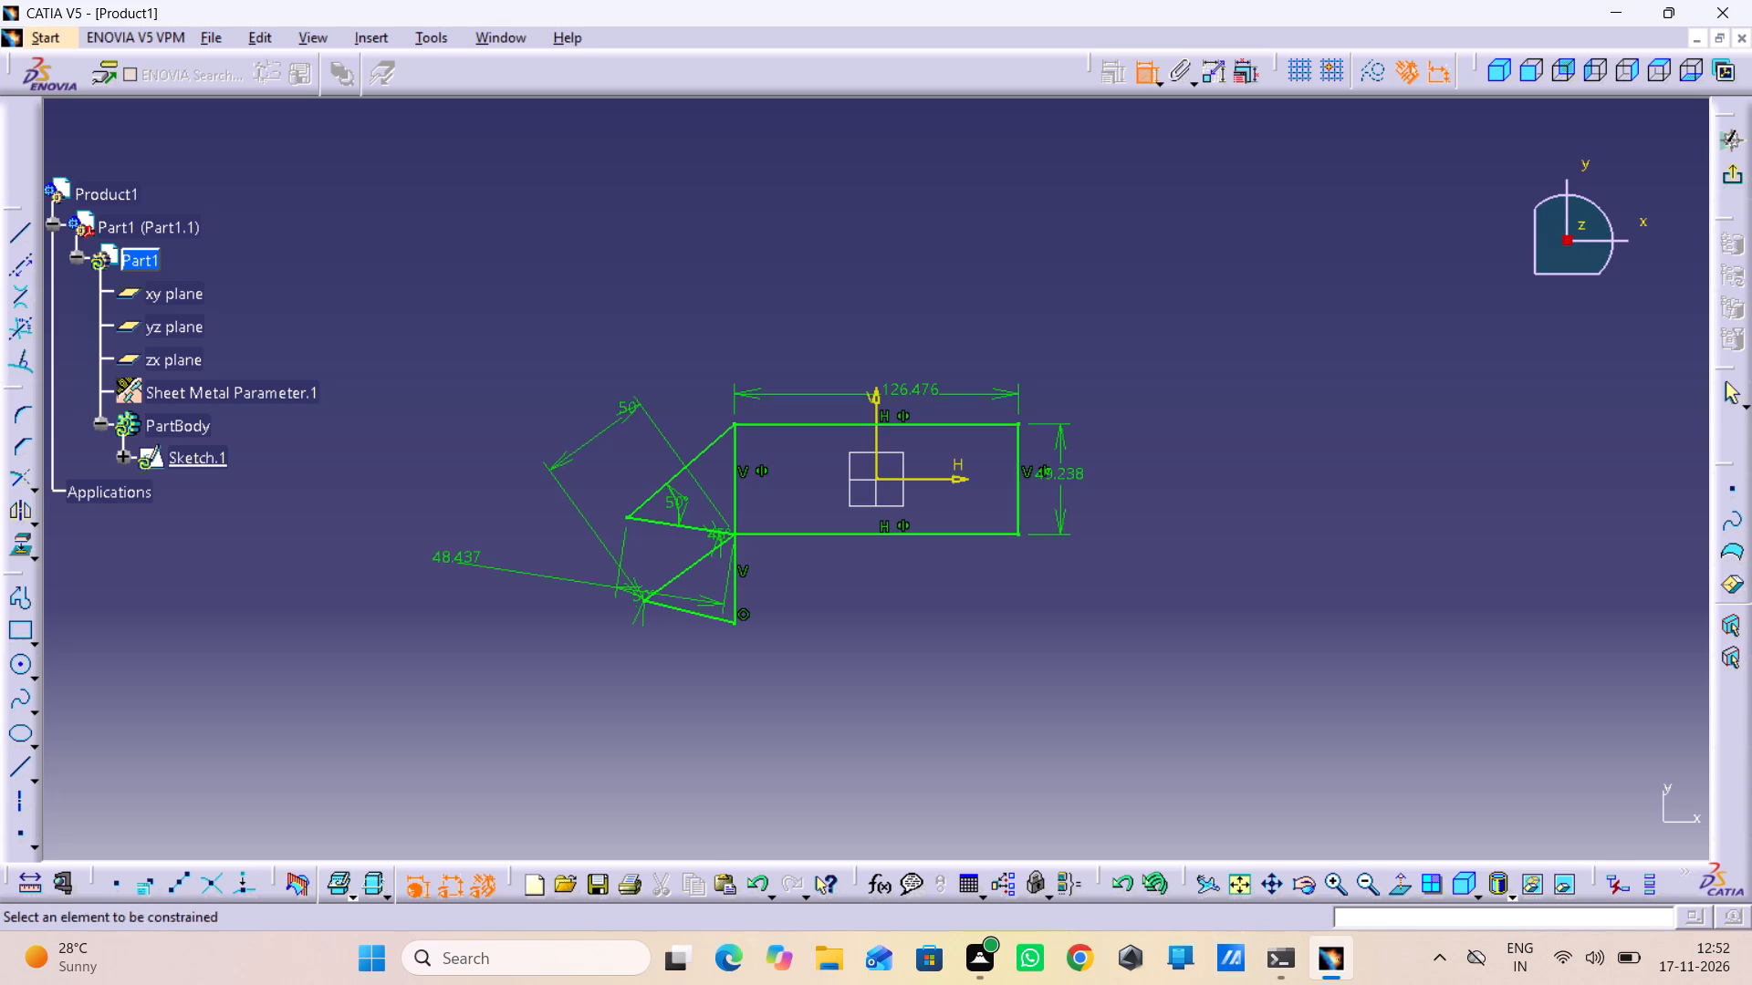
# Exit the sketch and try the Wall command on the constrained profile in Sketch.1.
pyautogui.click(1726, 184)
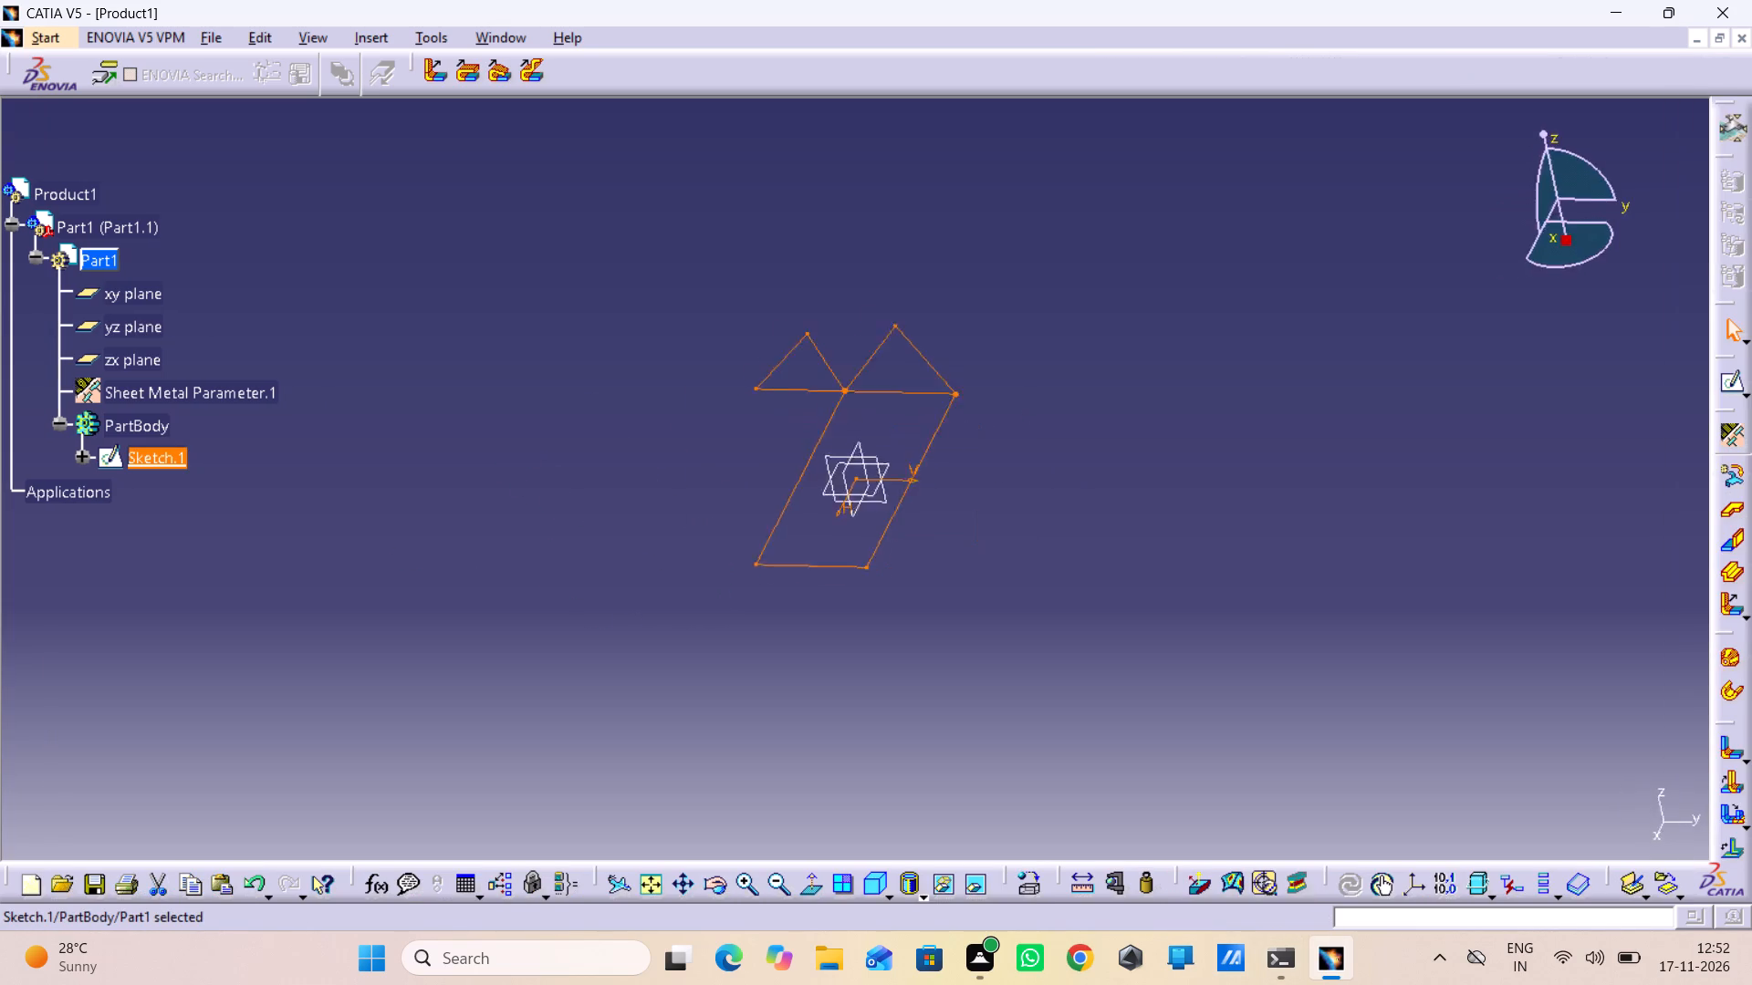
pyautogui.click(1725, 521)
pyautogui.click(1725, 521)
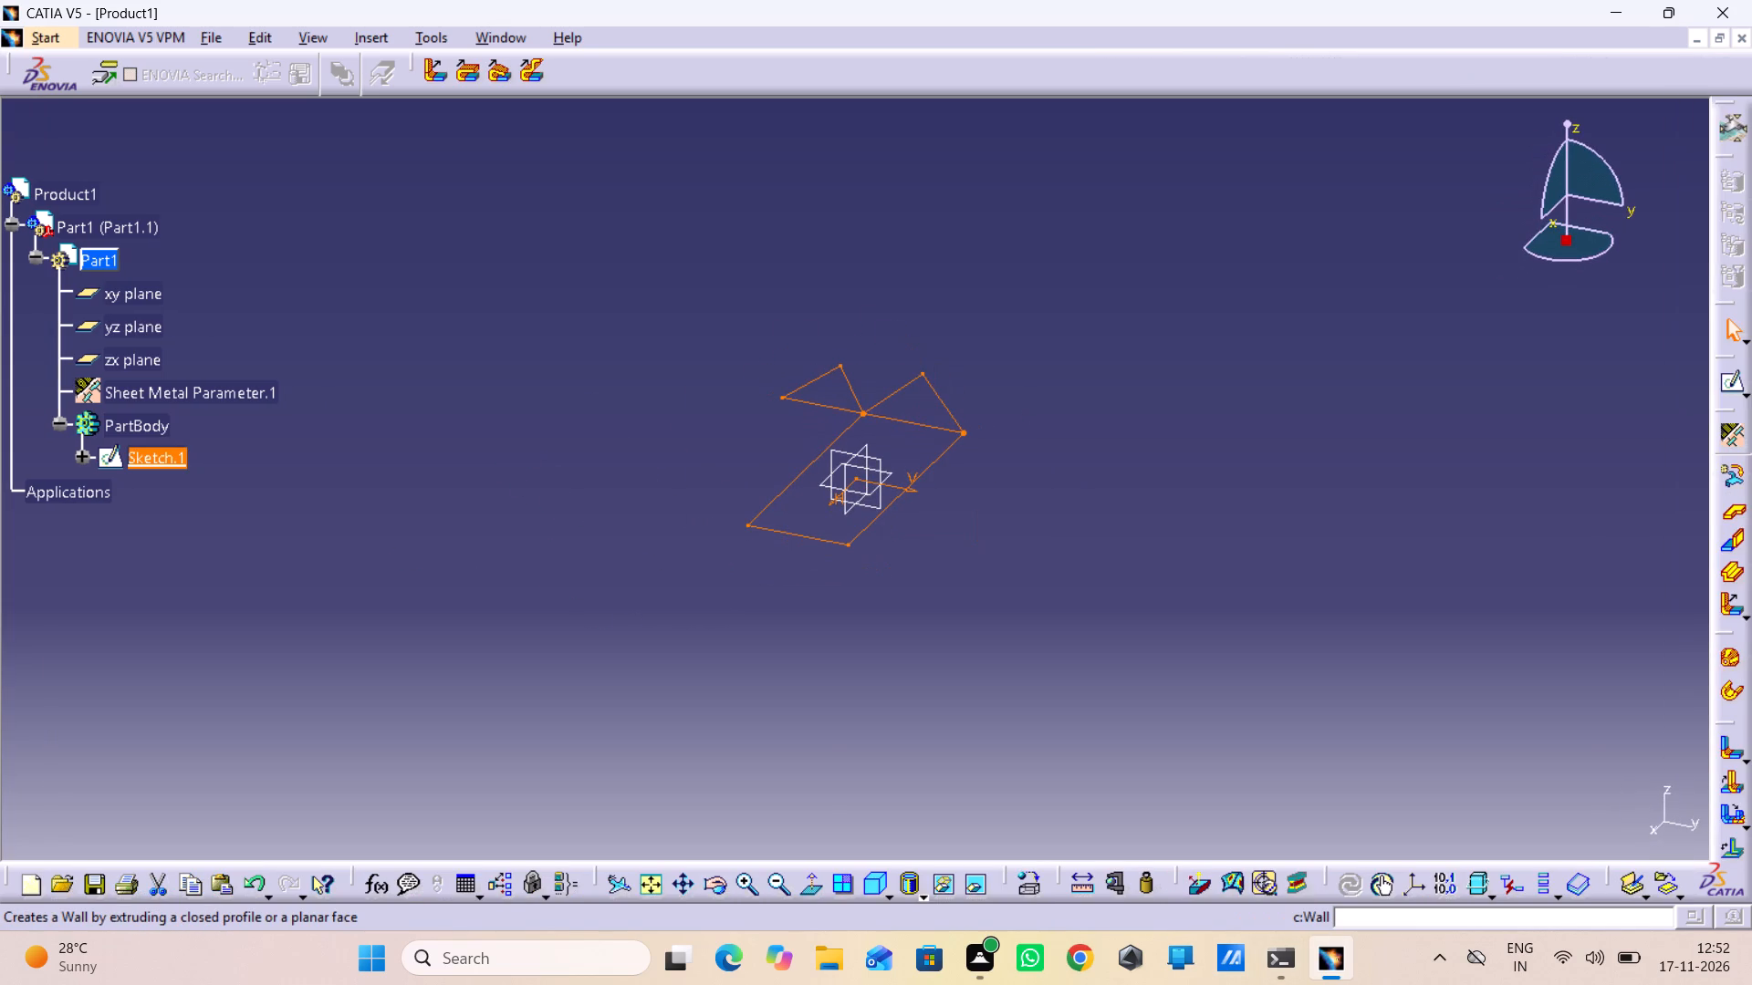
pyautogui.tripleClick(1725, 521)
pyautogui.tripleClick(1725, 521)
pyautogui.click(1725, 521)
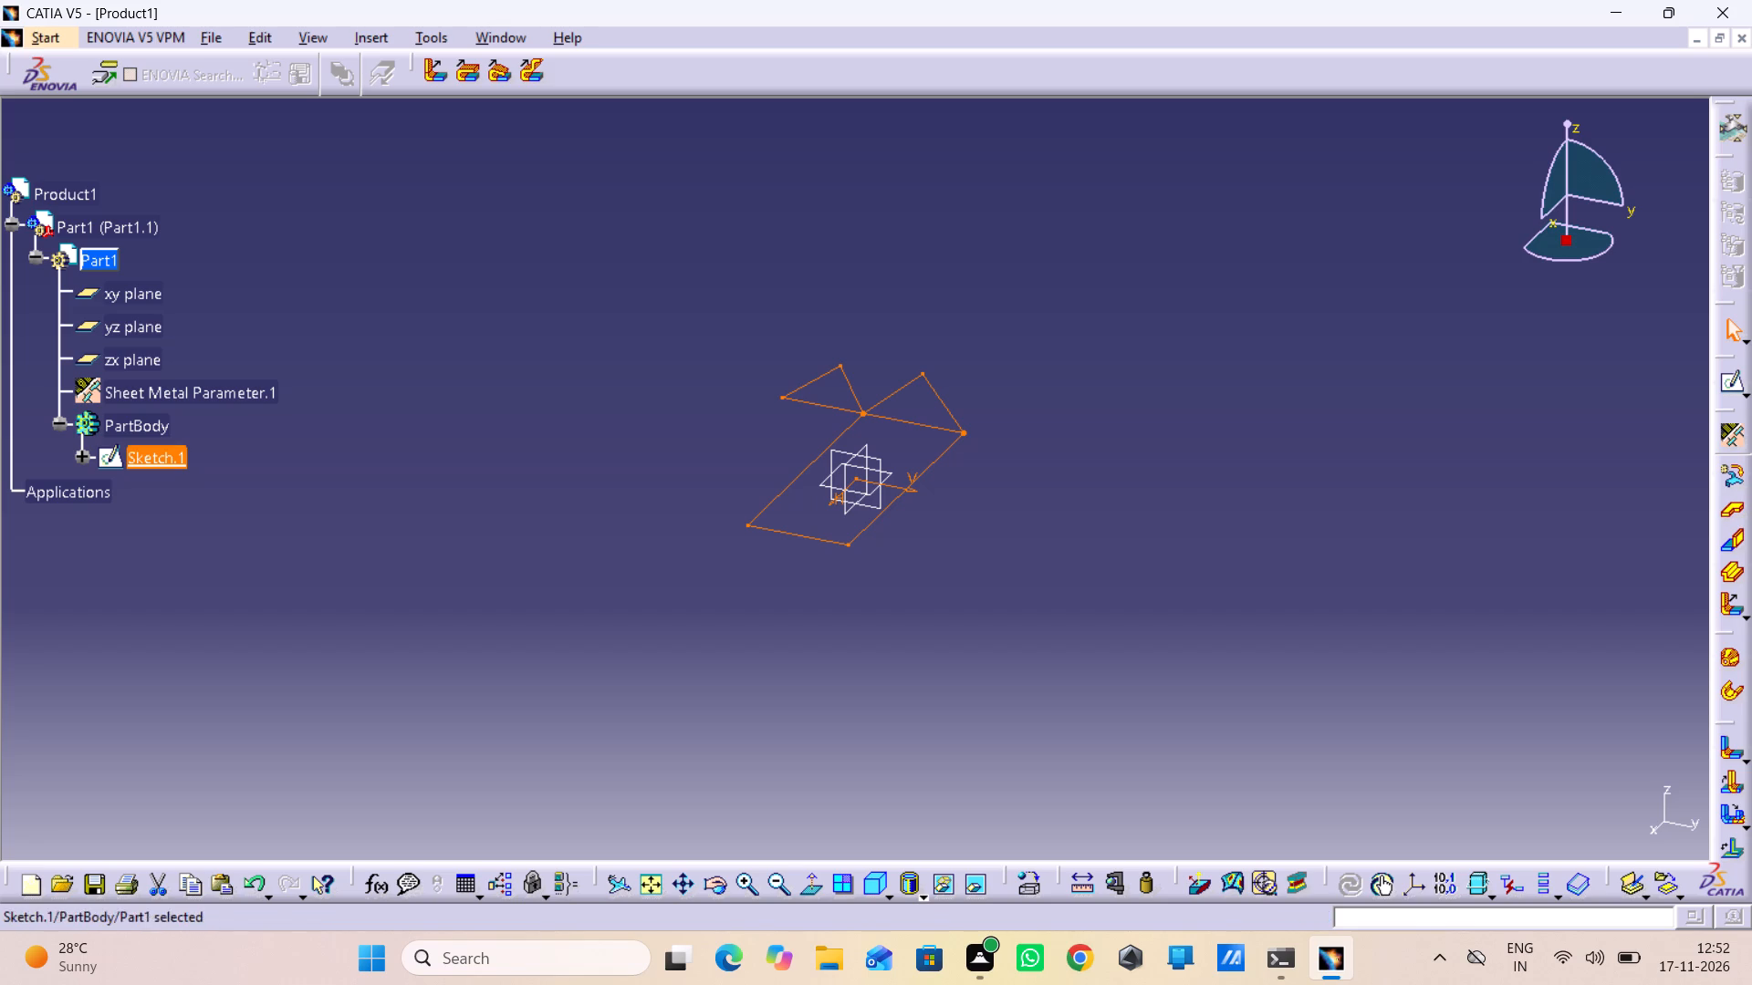
# Reopen Sketch.1 for editing and try to move the rectangle's upper edge.
pyautogui.doubleClick(125, 446)
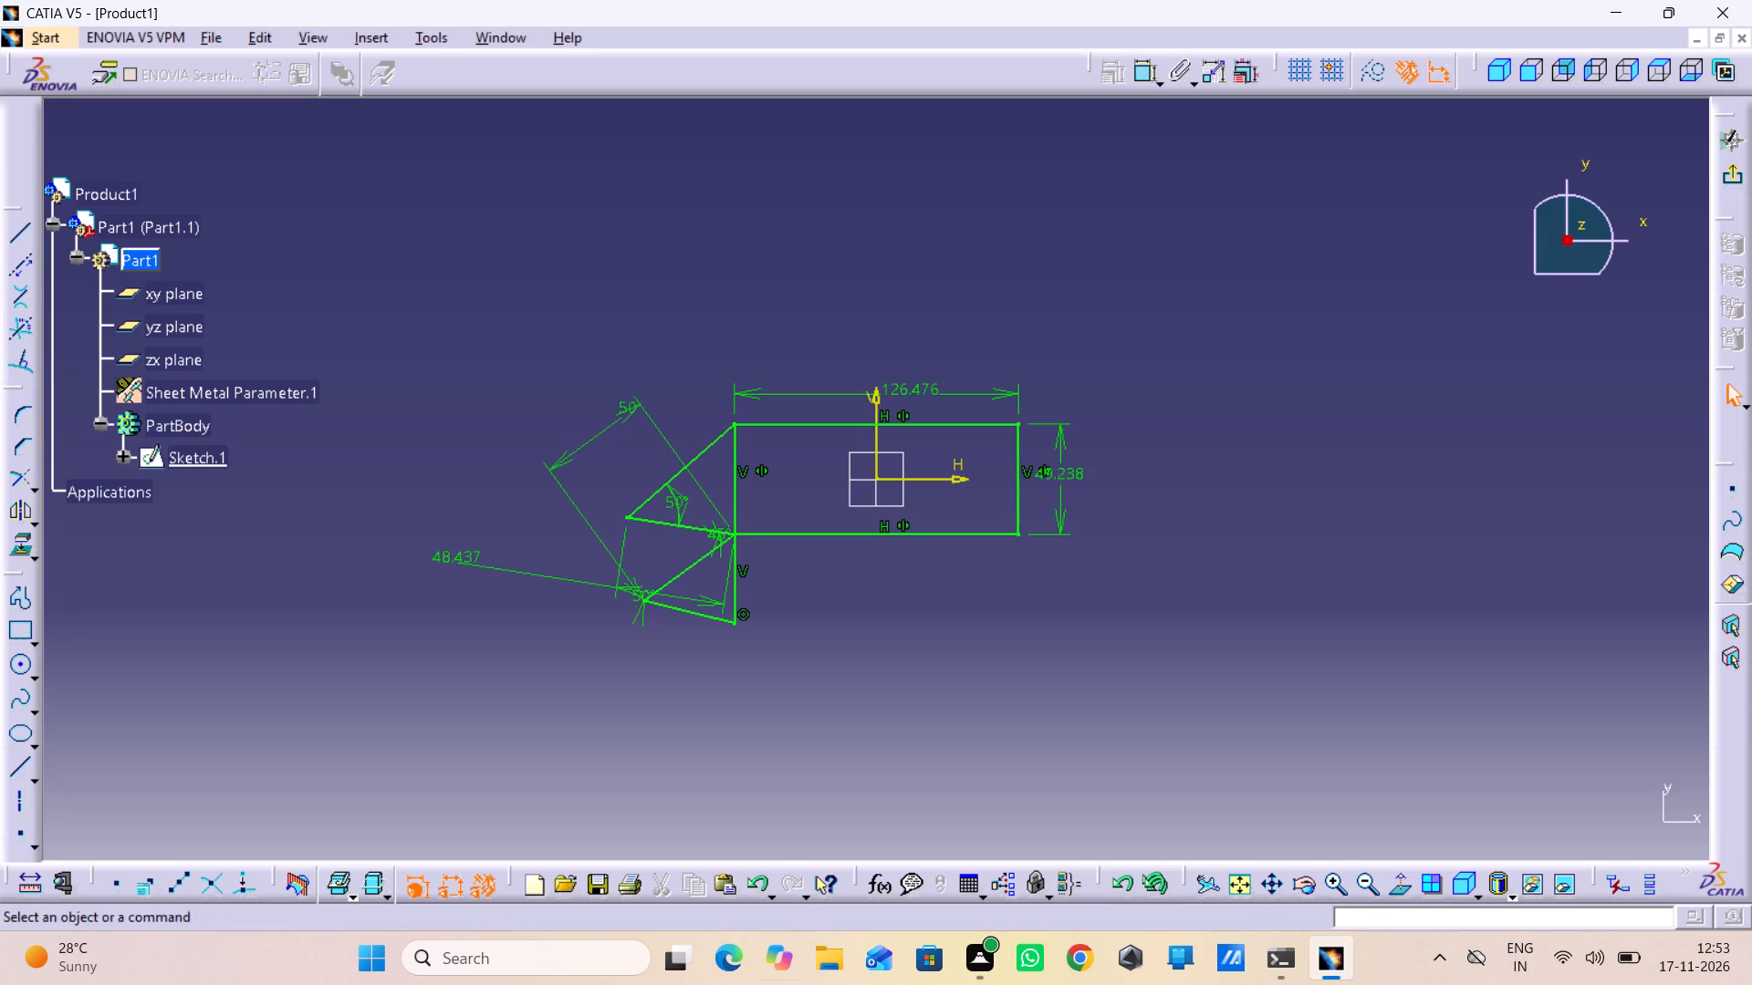
pyautogui.middleClick(842, 888)
pyautogui.moveTo(926, 417); pyautogui.dragTo(1319, 339)
pyautogui.click(1173, 452)
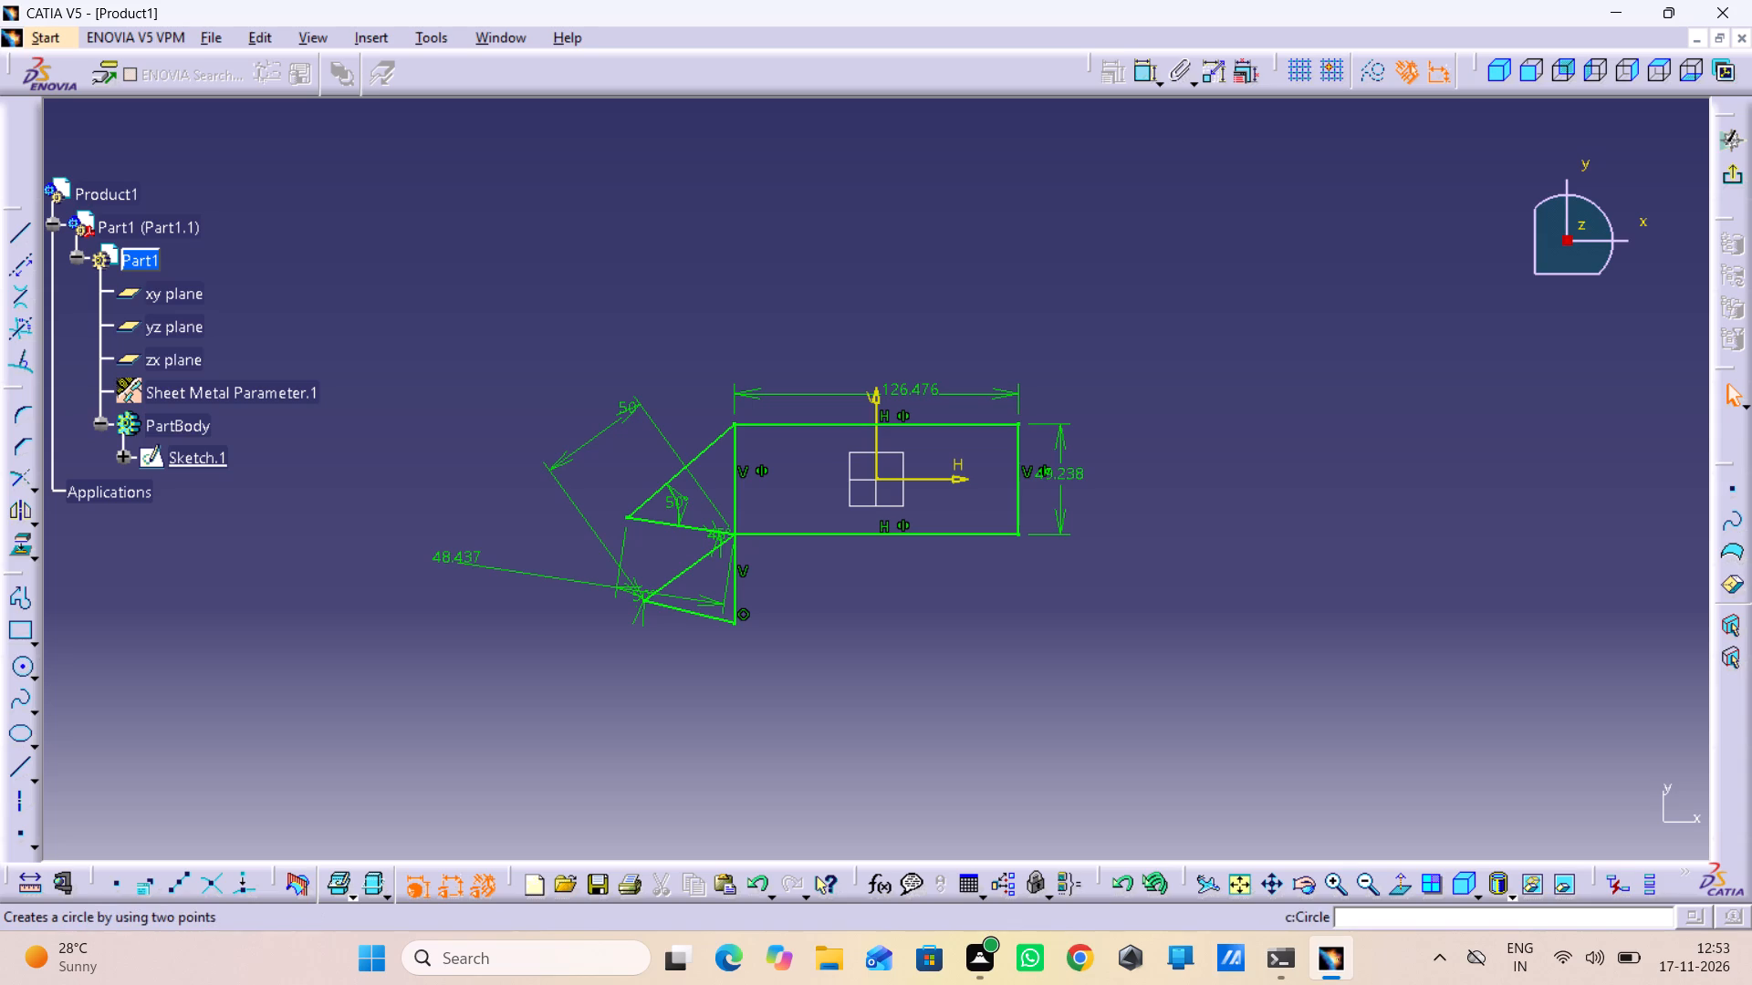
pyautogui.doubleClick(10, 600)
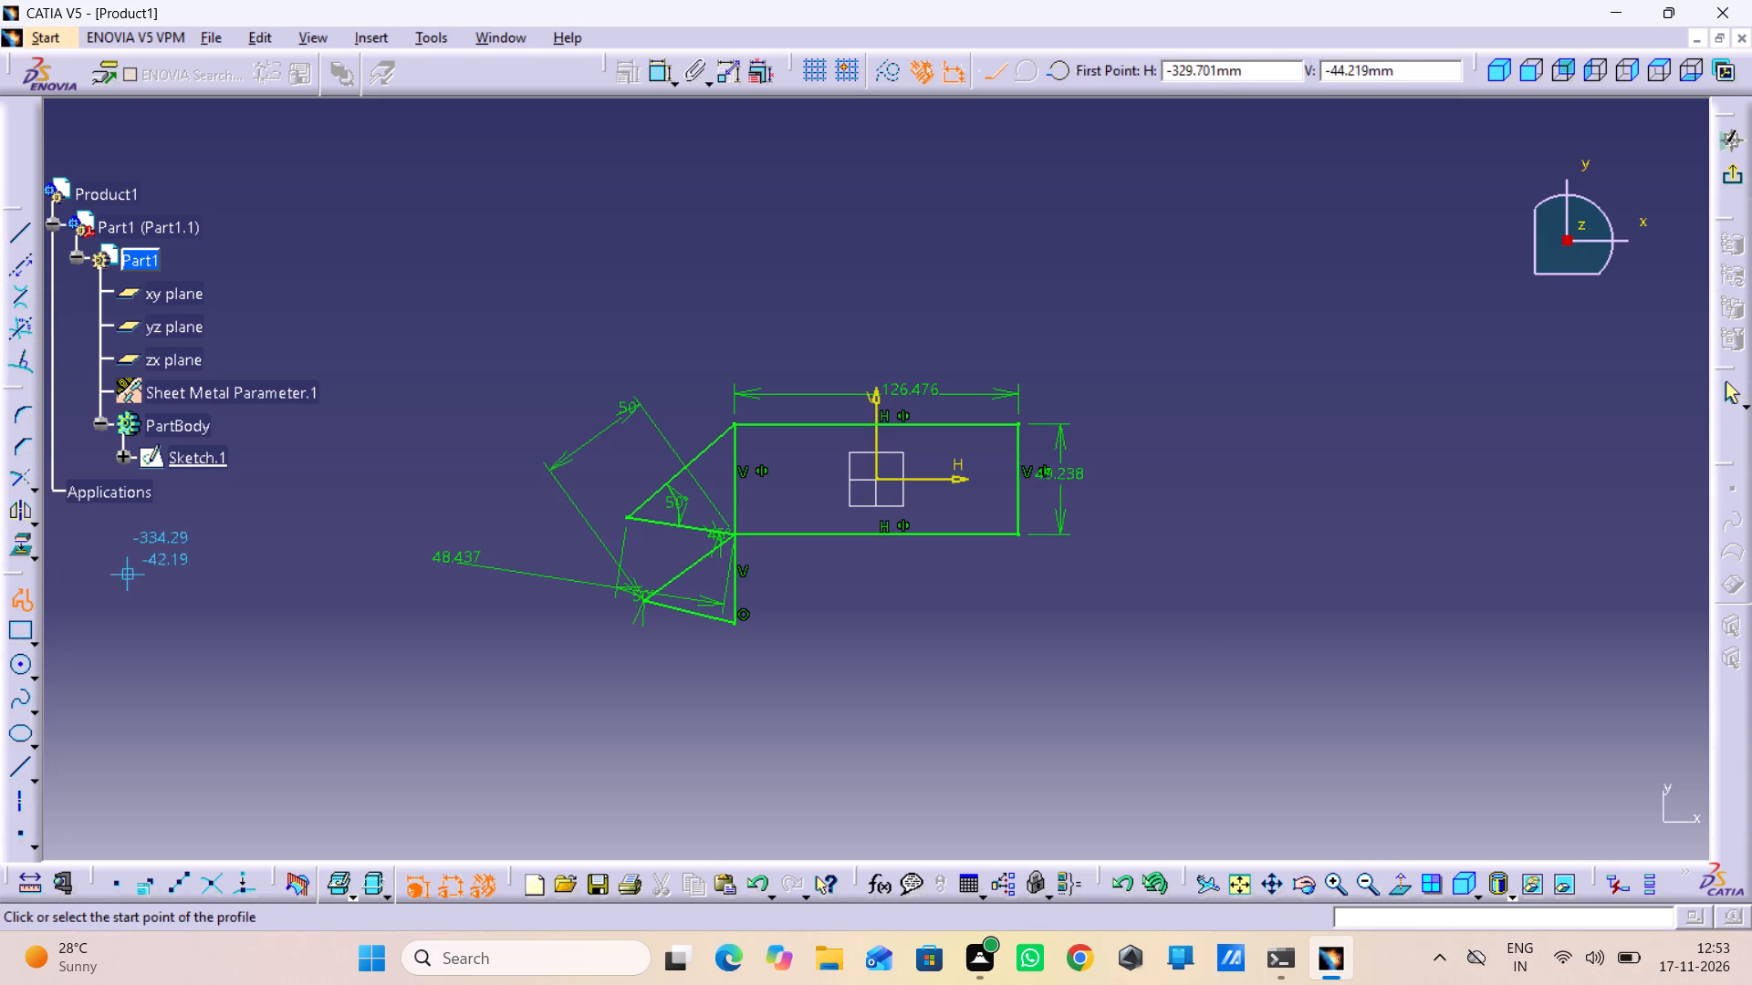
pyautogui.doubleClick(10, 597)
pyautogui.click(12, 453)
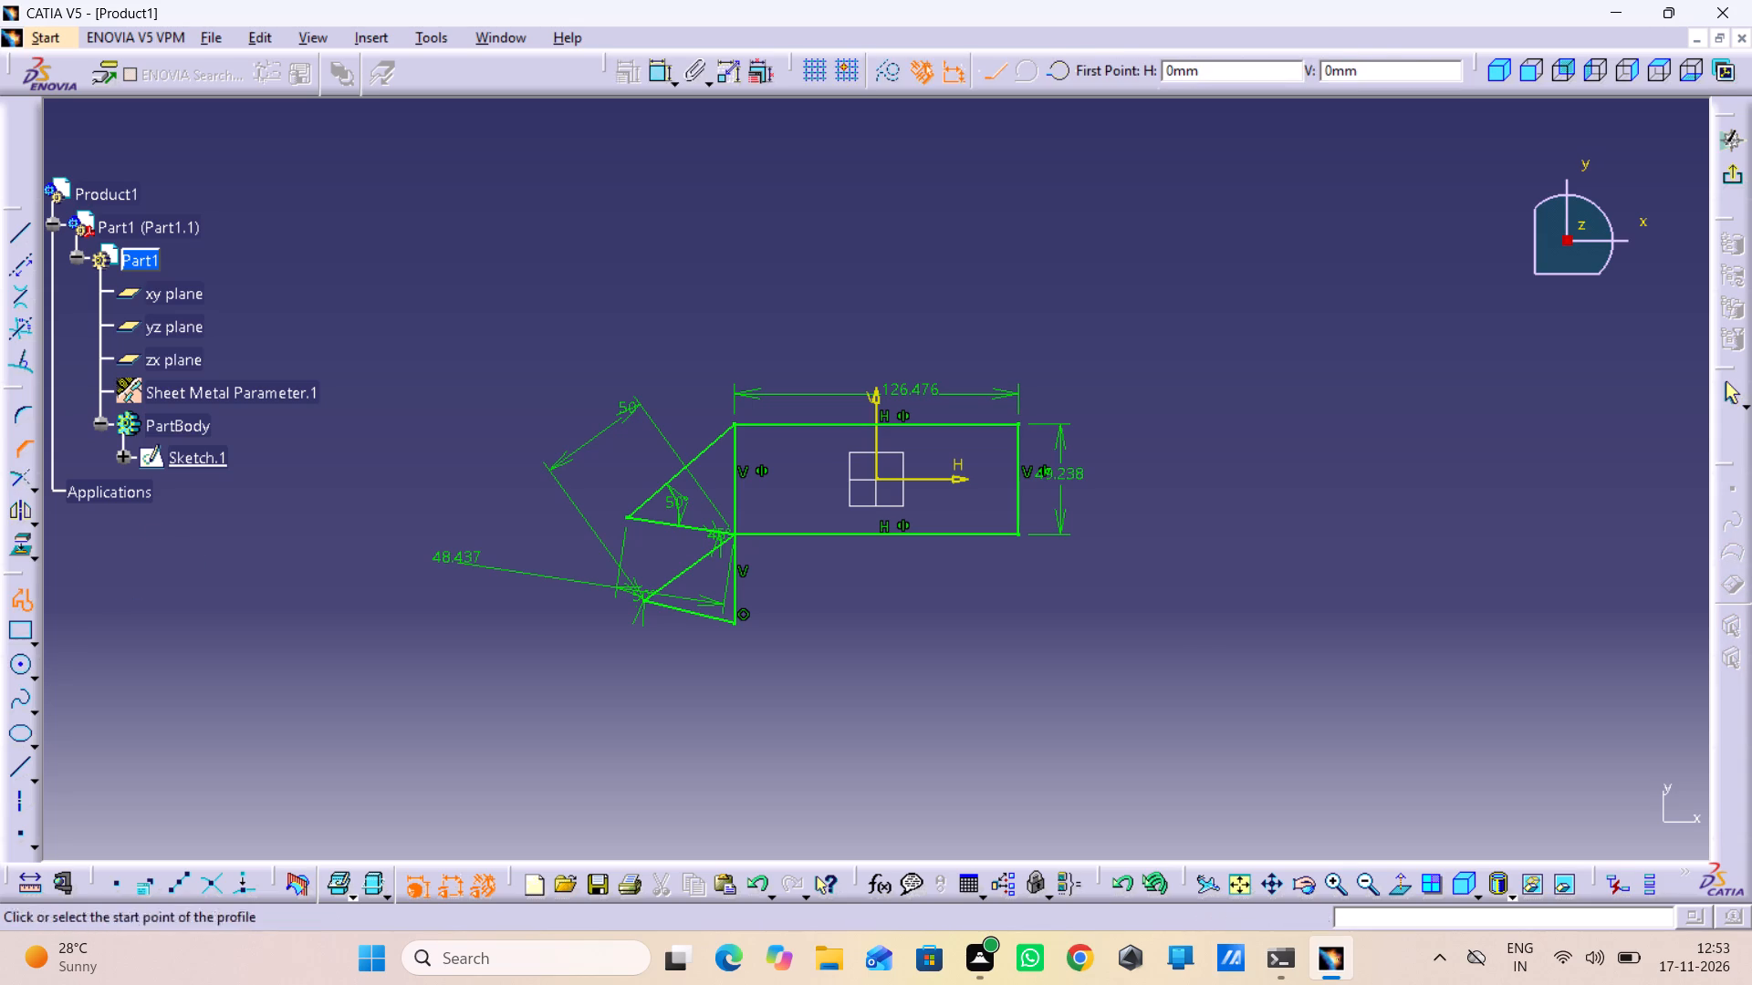
# Trim the upper triangle's lower side against the lower triangle's upper sloped side at their shared corner, converting length constraints into distances.
pyautogui.click(18, 473)
pyautogui.doubleClick(20, 484)
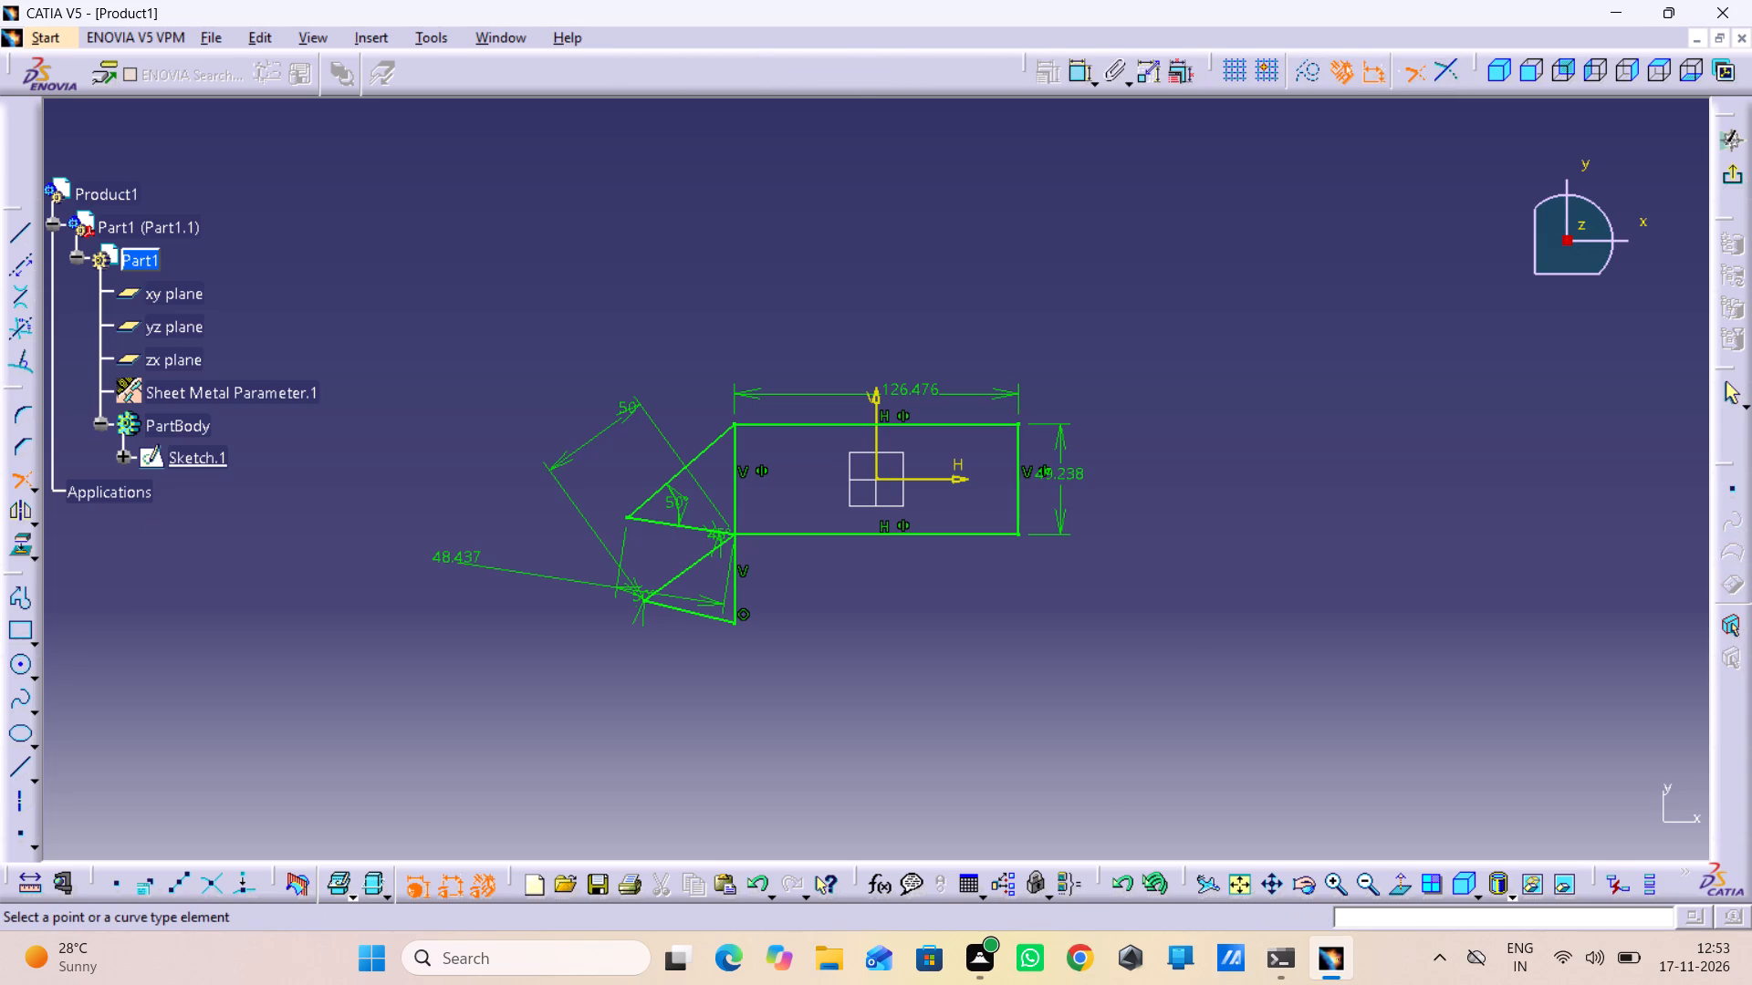
pyautogui.click(708, 533)
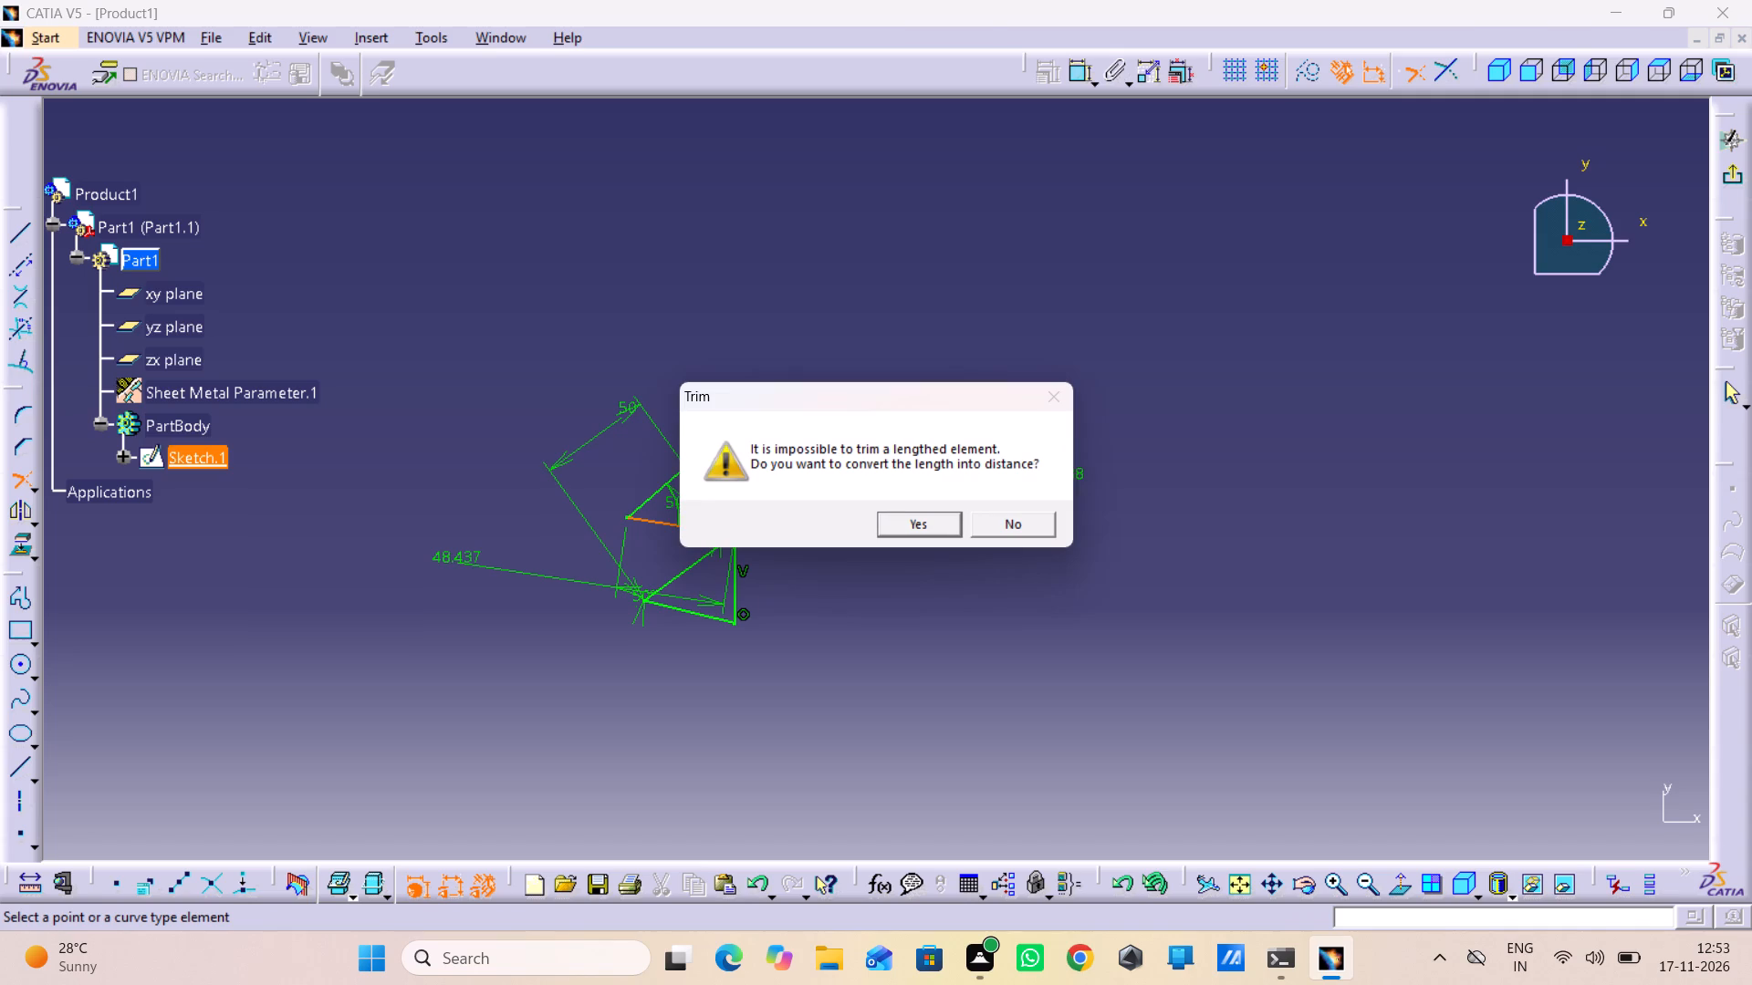
pyautogui.click(924, 520)
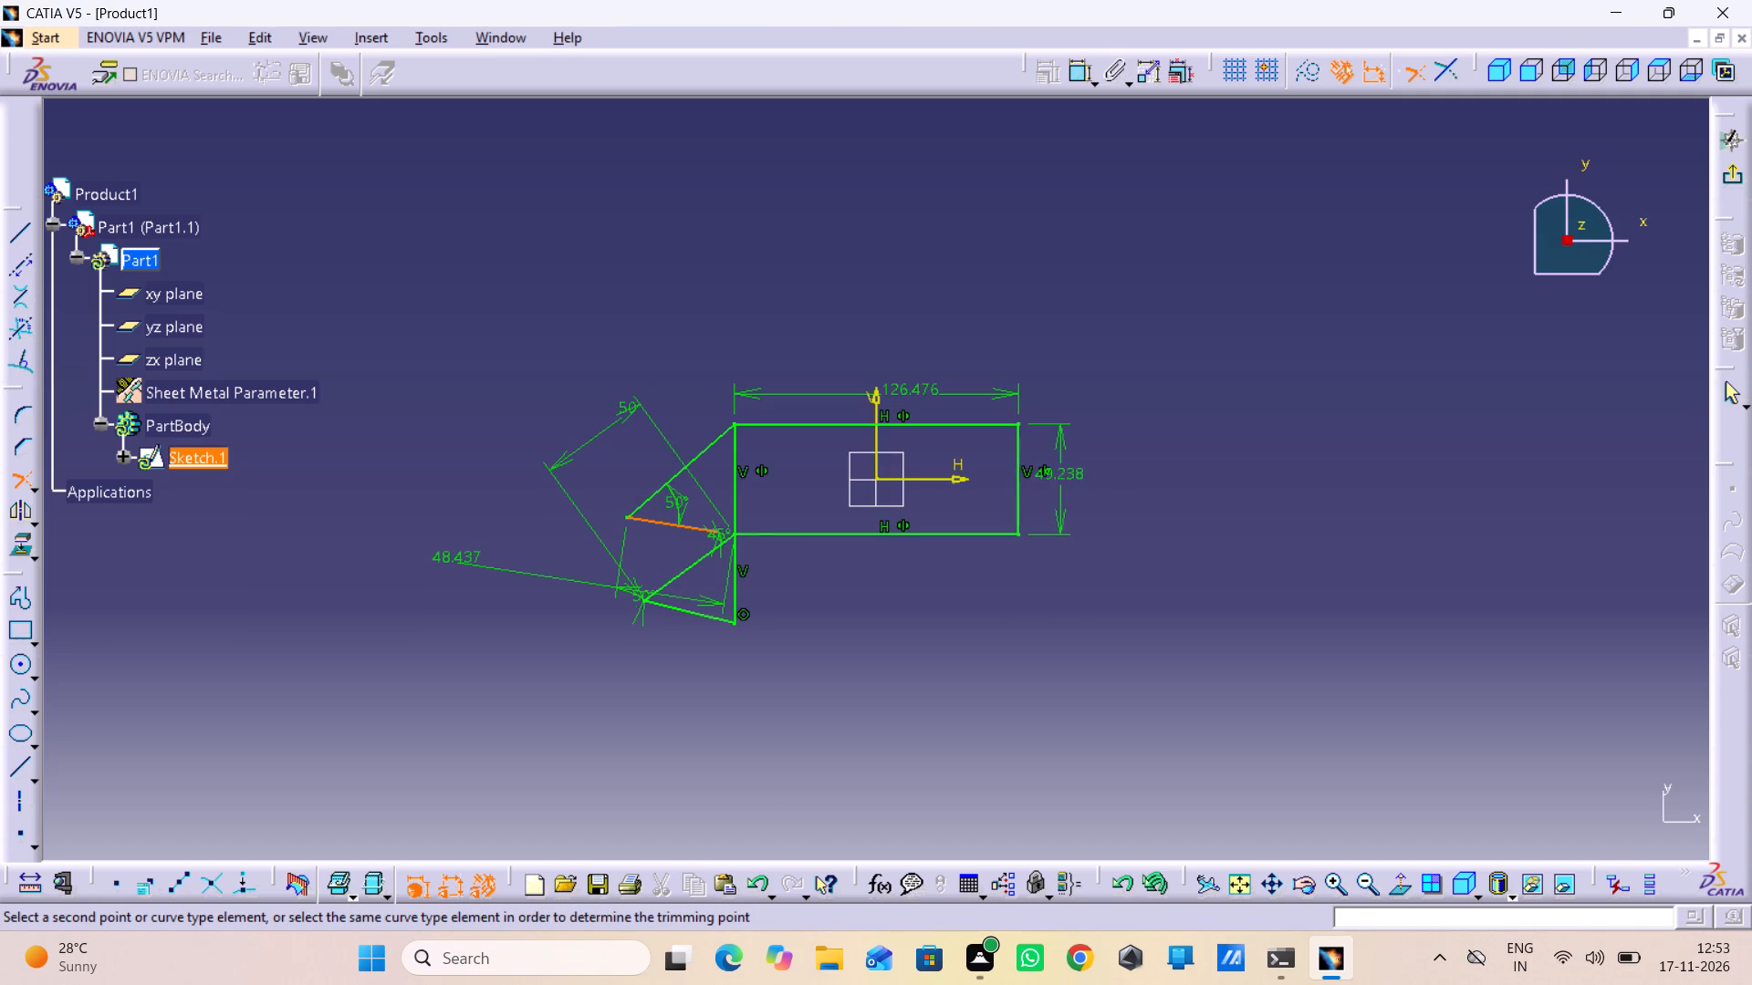
pyautogui.click(726, 544)
pyautogui.click(899, 518)
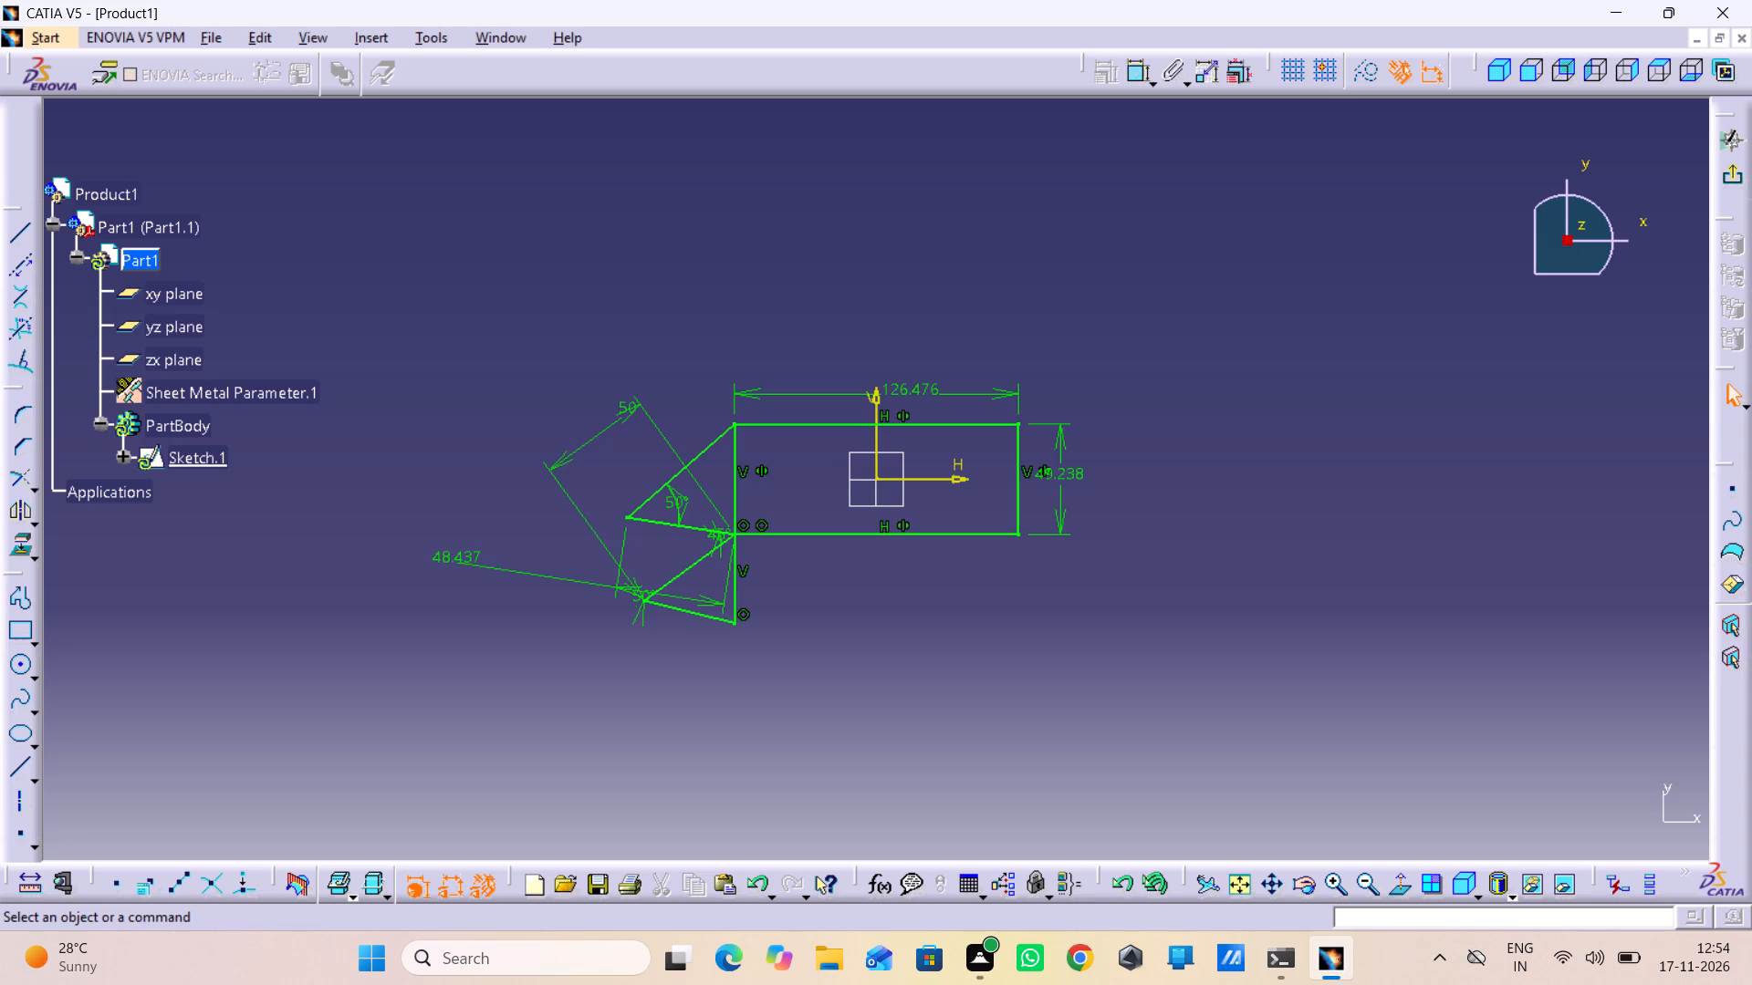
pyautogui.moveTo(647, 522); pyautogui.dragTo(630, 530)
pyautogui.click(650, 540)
# Break the upper triangle's lower side, using the lower triangle's upper sloped side as the breaking element.
pyautogui.click(28, 473)
pyautogui.click(93, 482)
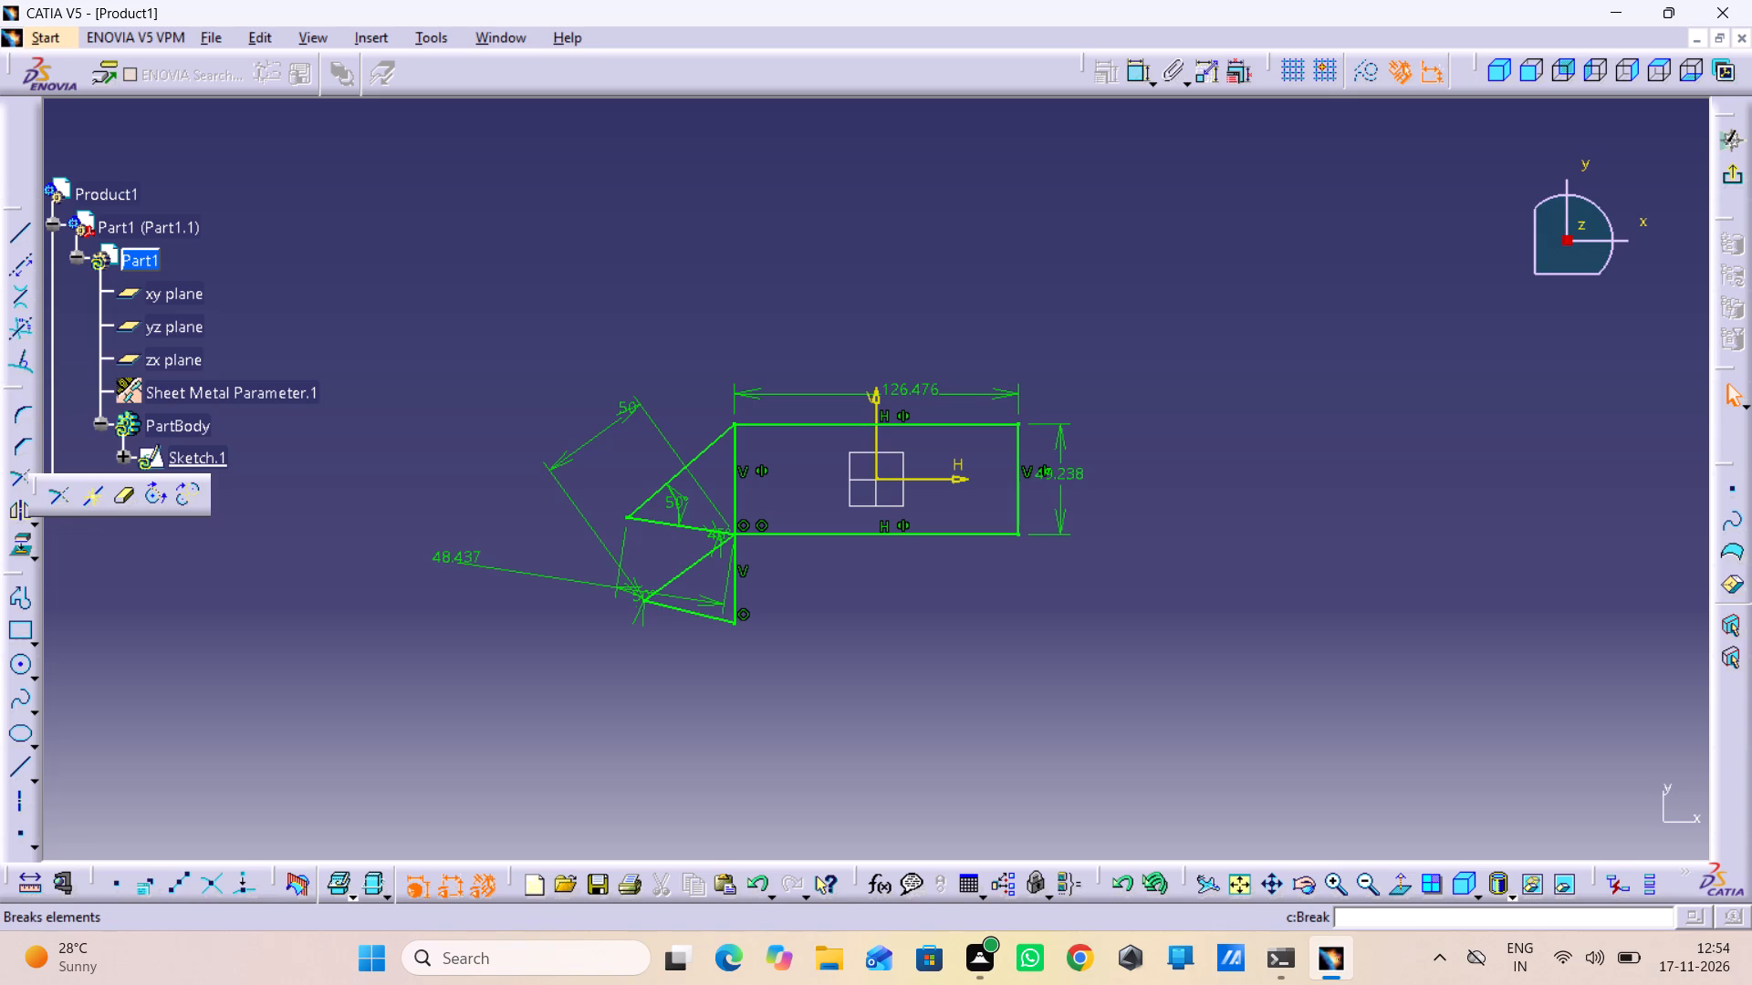
pyautogui.click(97, 493)
pyautogui.click(722, 529)
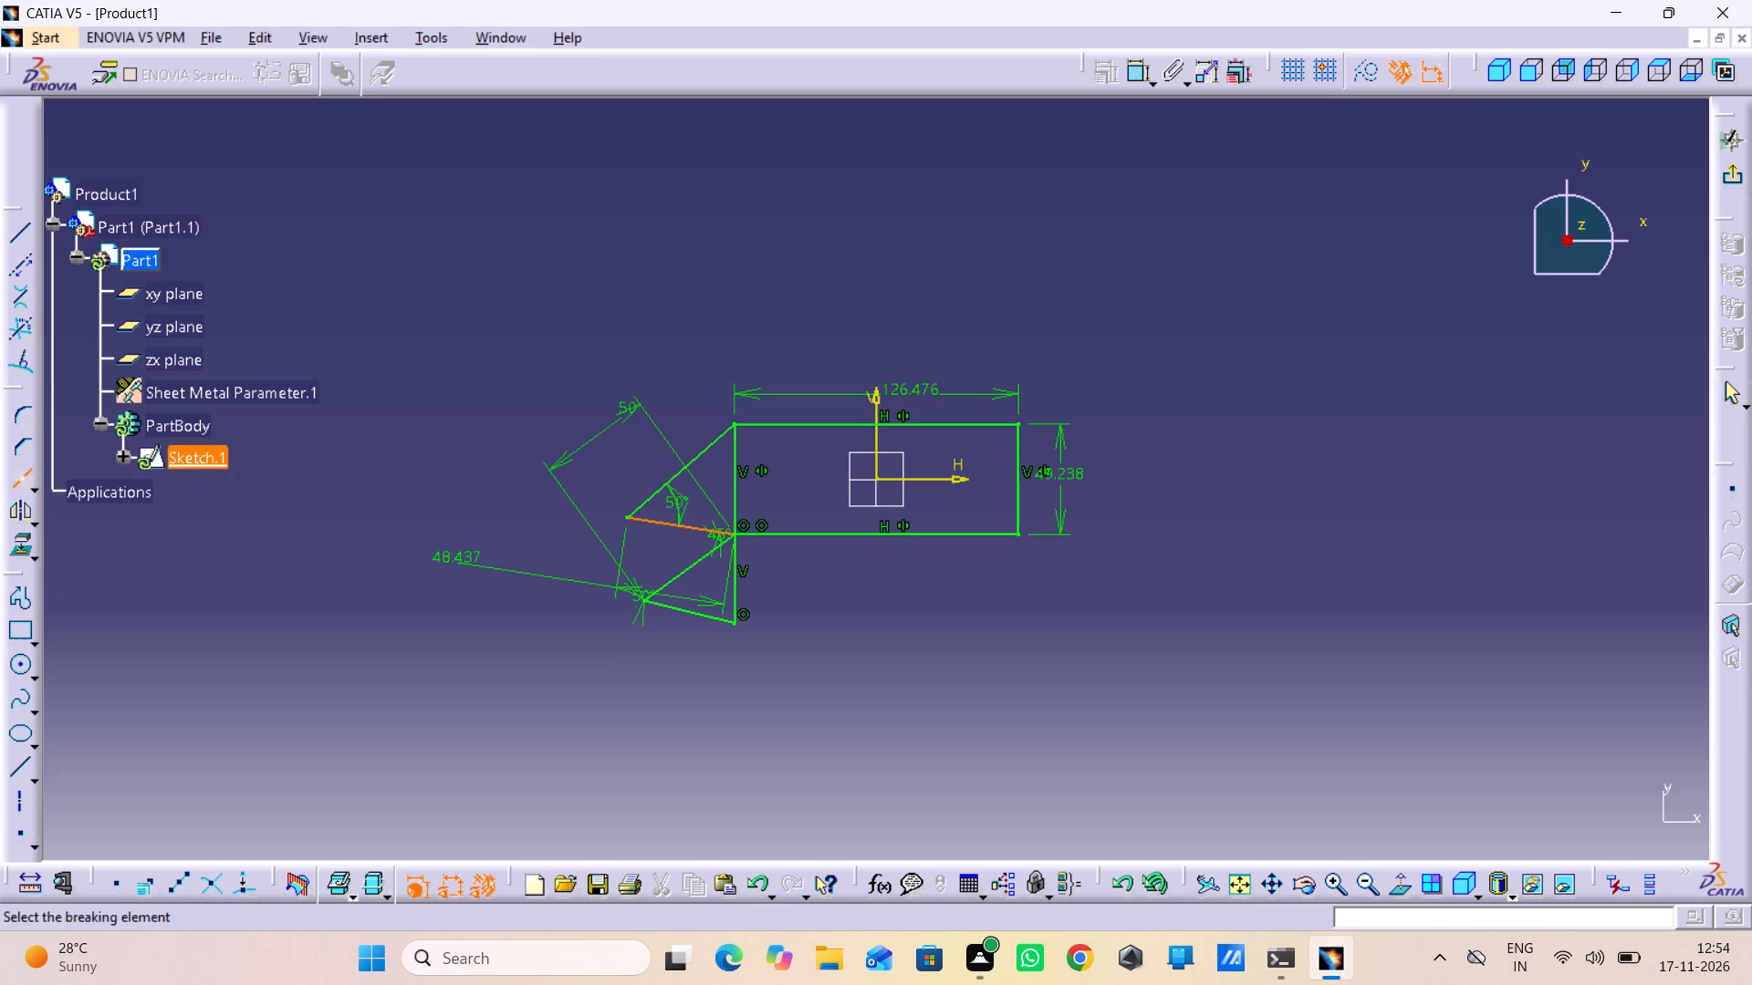
pyautogui.click(700, 555)
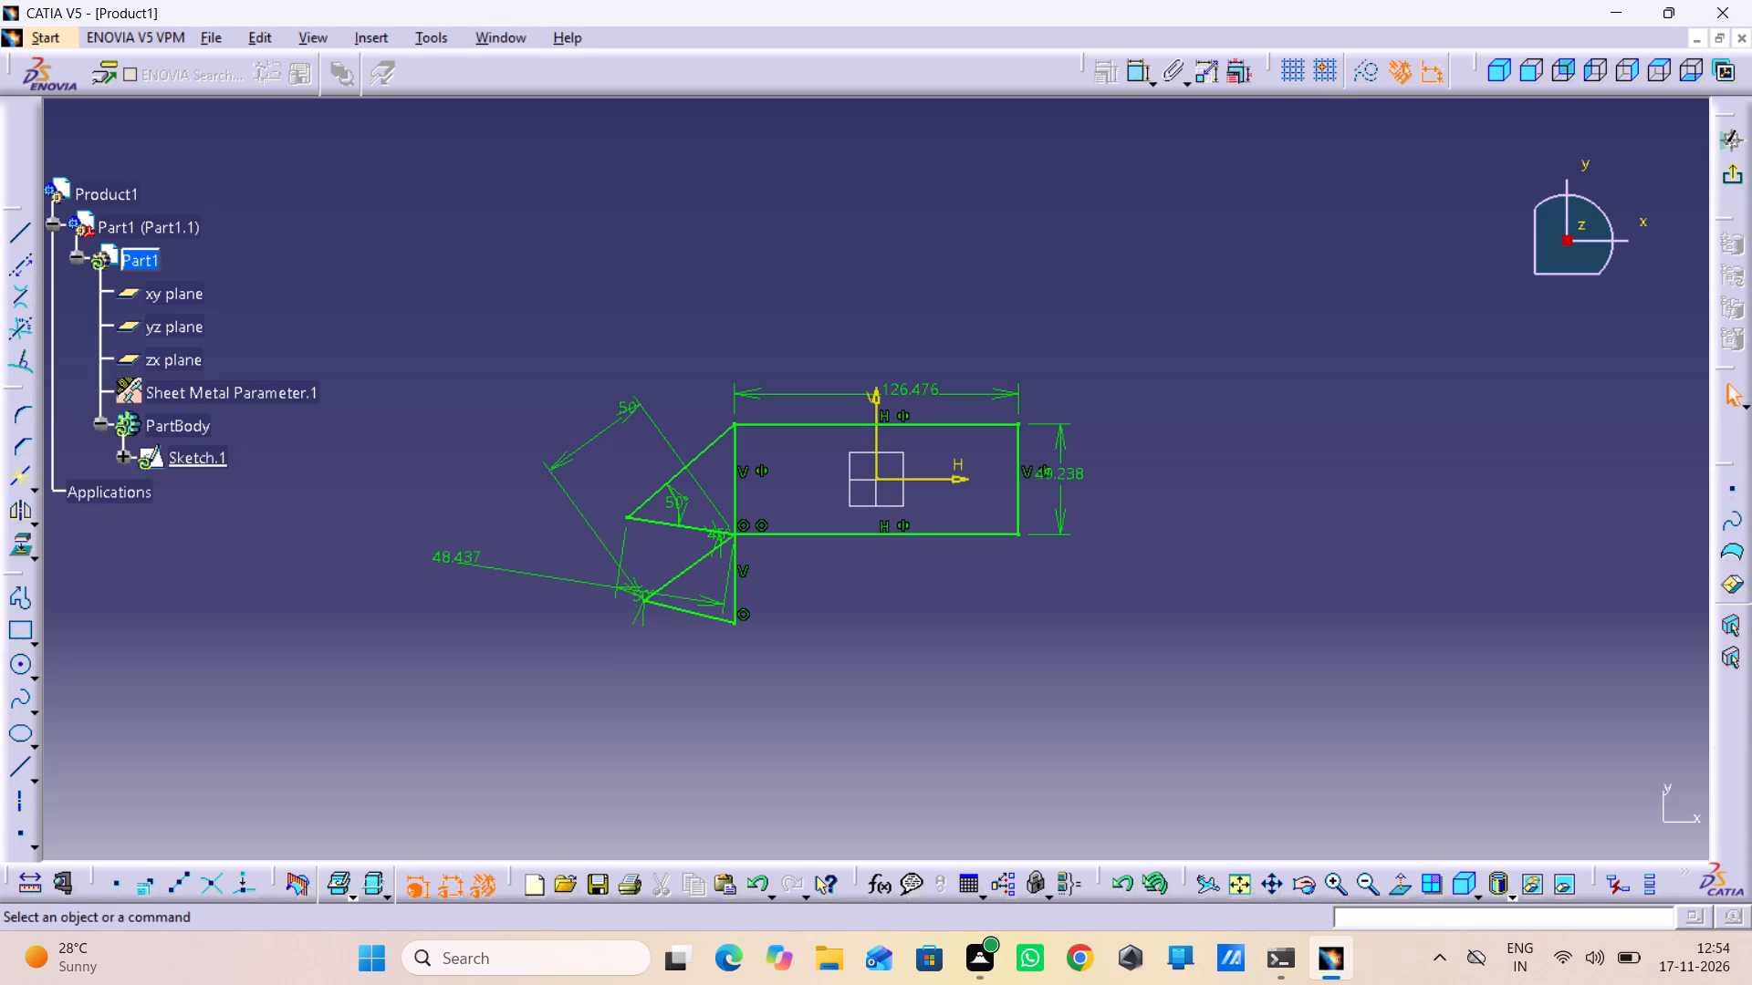
# Select the lower triangle's vertical side just below the rectangle's corner.
pyautogui.click(725, 546)
pyautogui.click(733, 543)
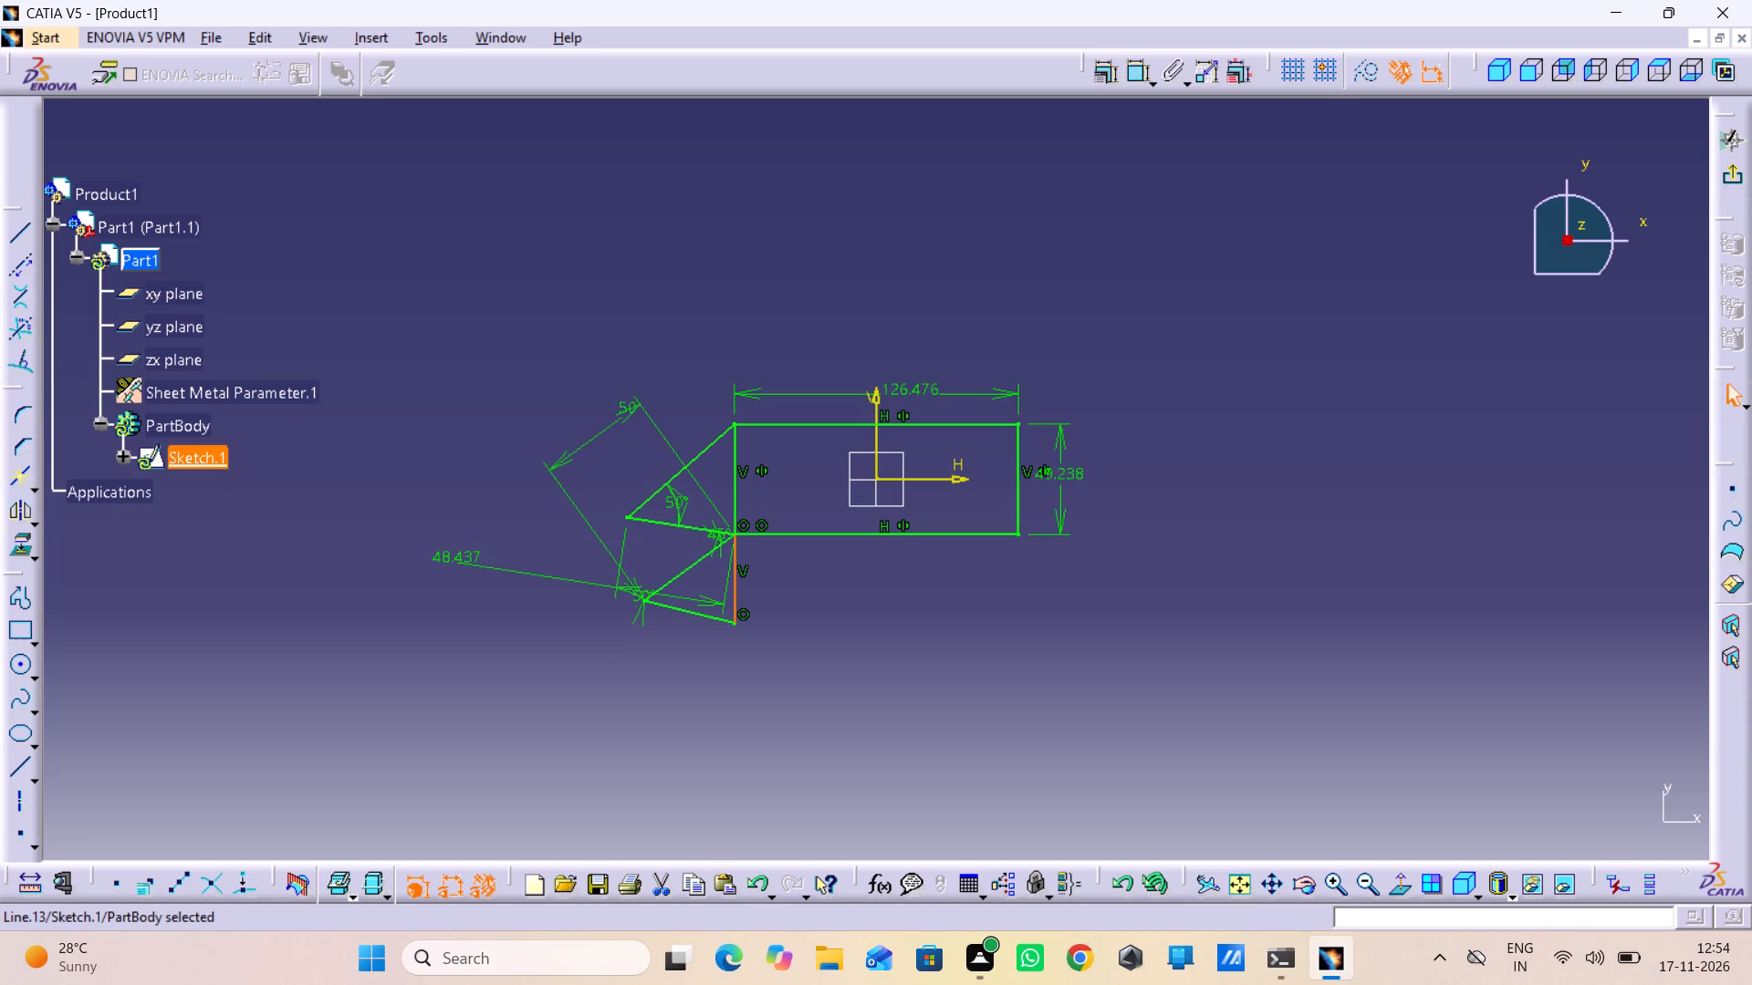
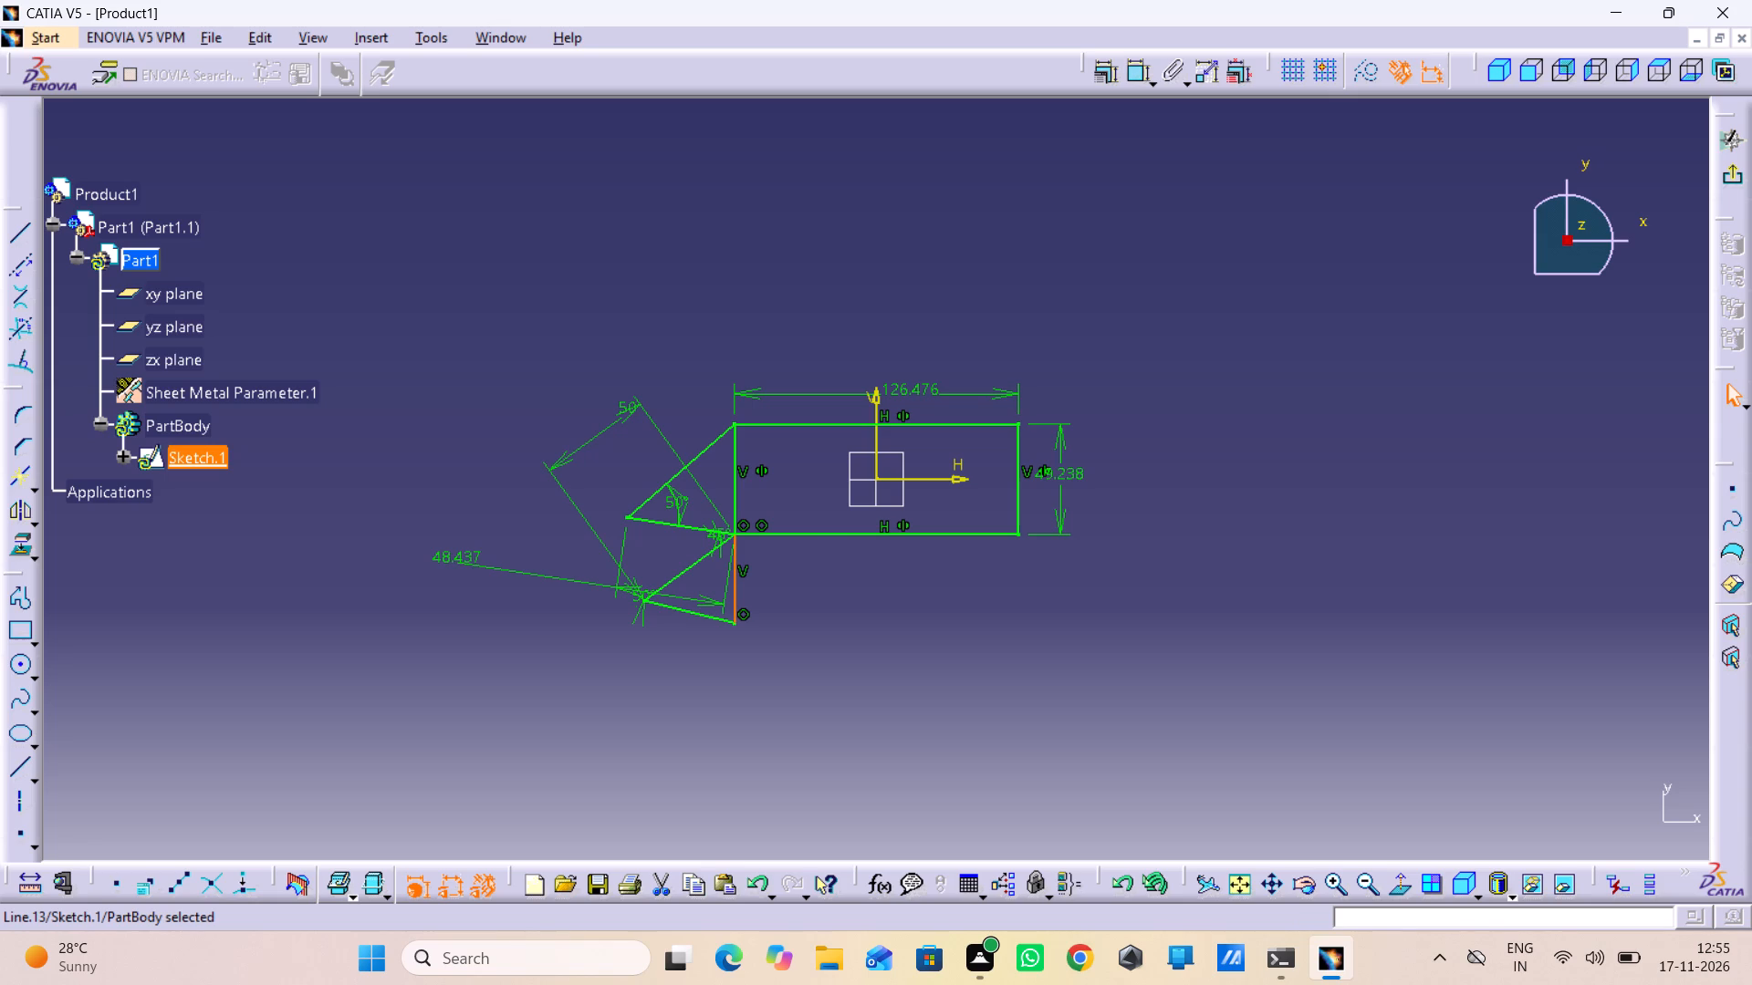
# Sketch an origin-centred circle touching the rectangle's right side, plus a smaller circle centred at about H -4 mm, V 6 mm.
pyautogui.click(1022, 436)
pyautogui.click(1128, 410)
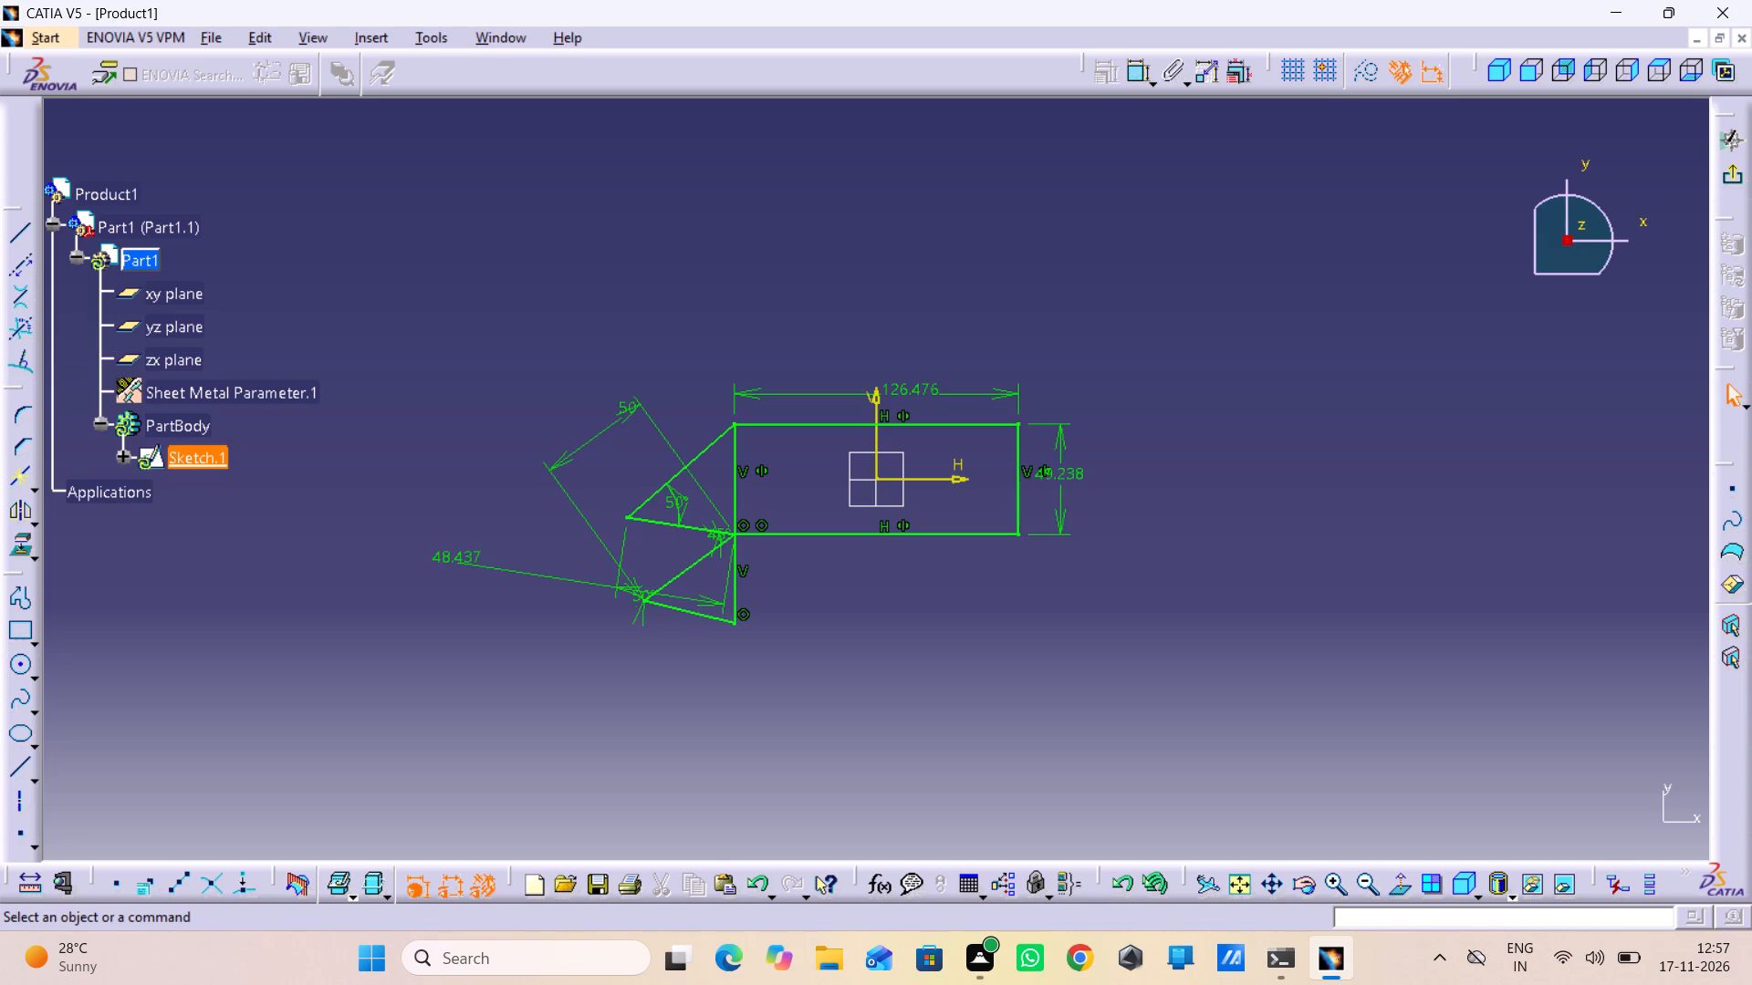
pyautogui.doubleClick(26, 642)
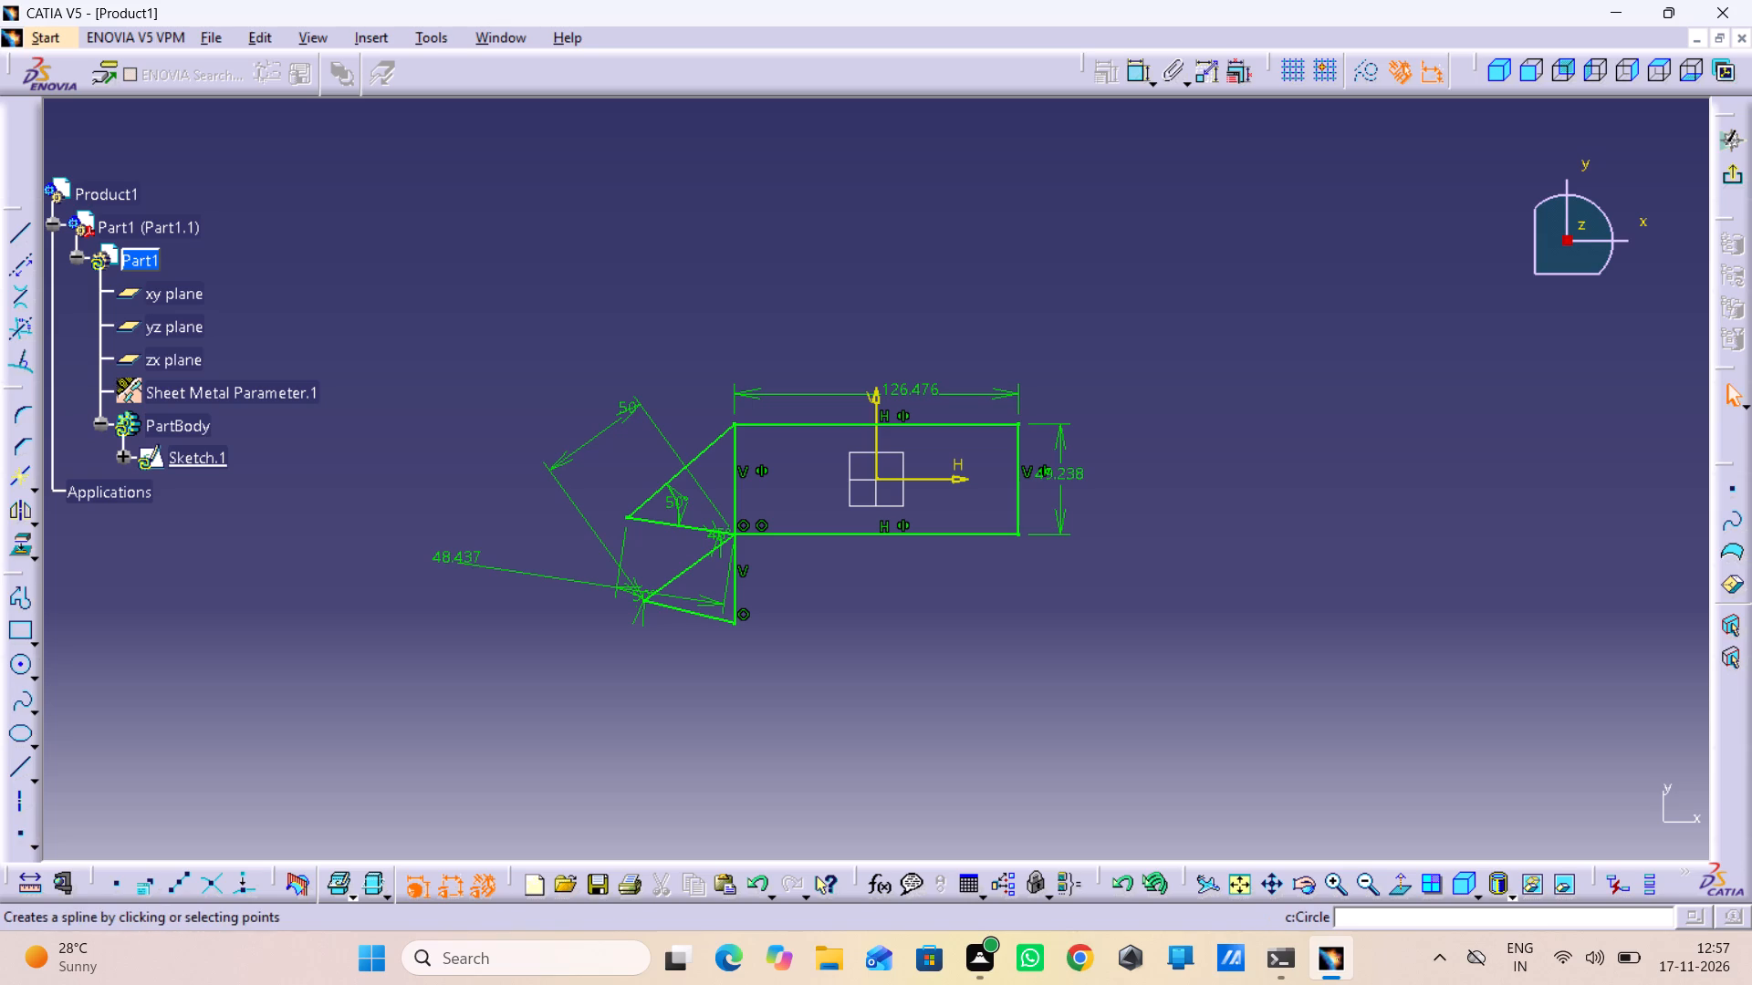
pyautogui.doubleClick(16, 669)
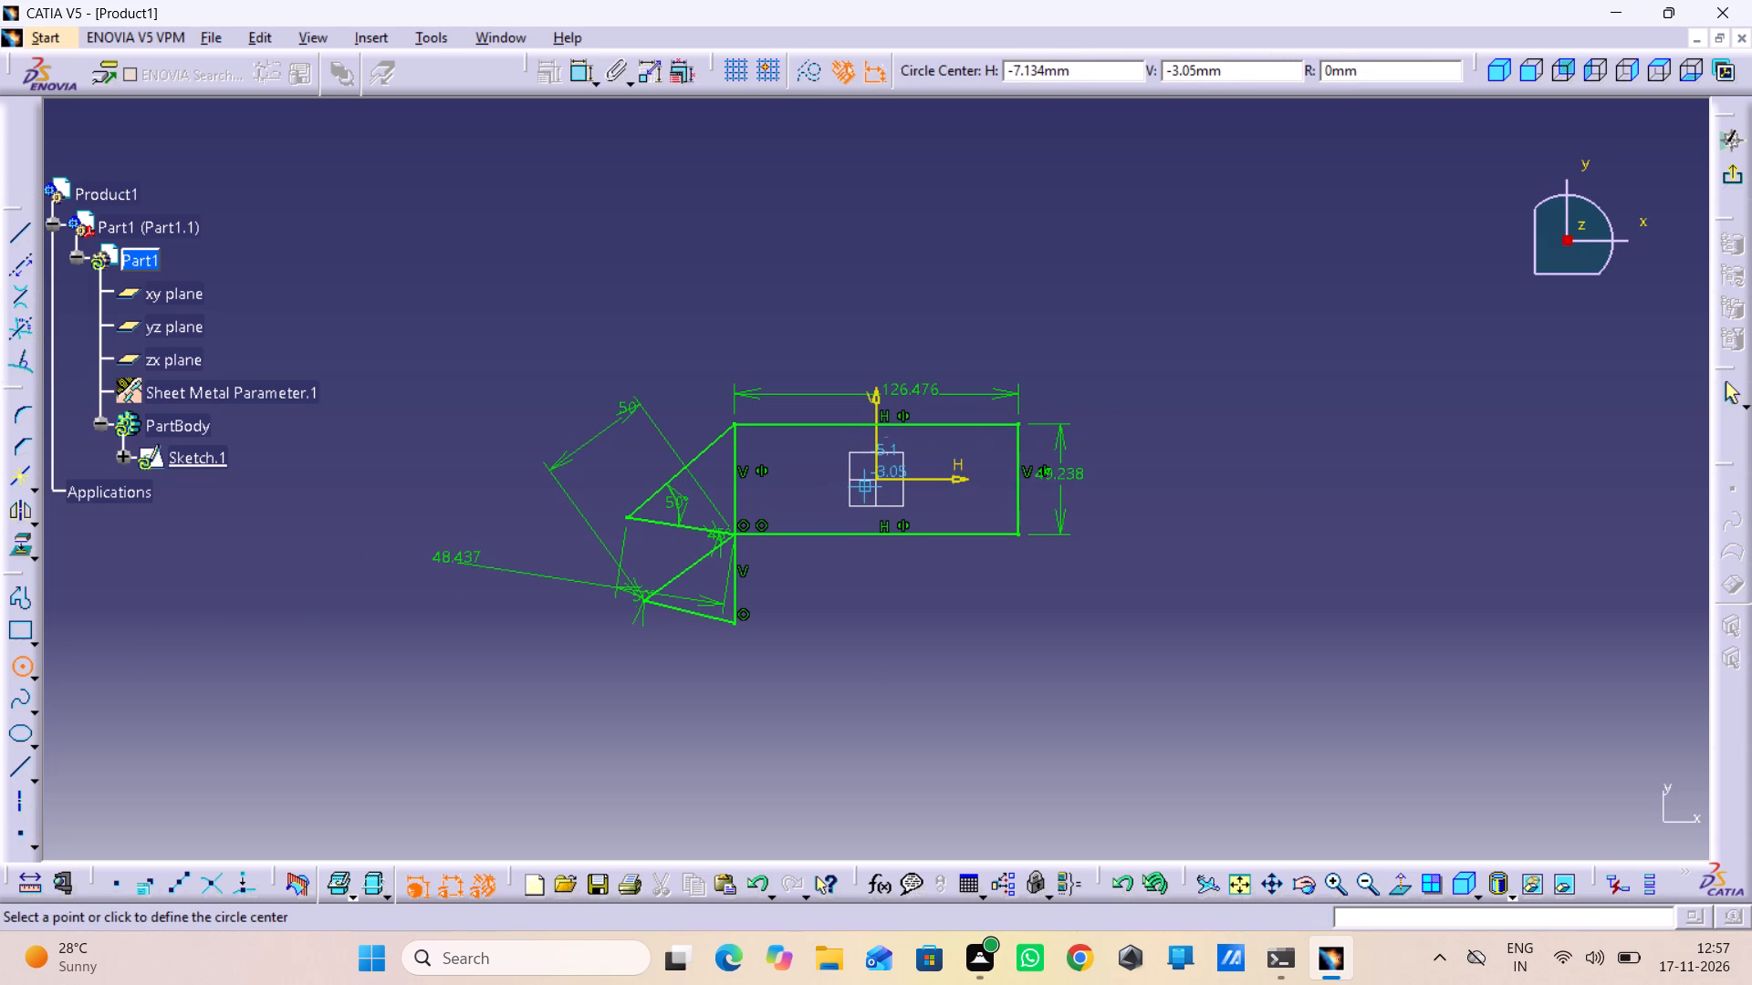
pyautogui.moveTo(875, 482); pyautogui.dragTo(881, 513)
pyautogui.click(919, 615)
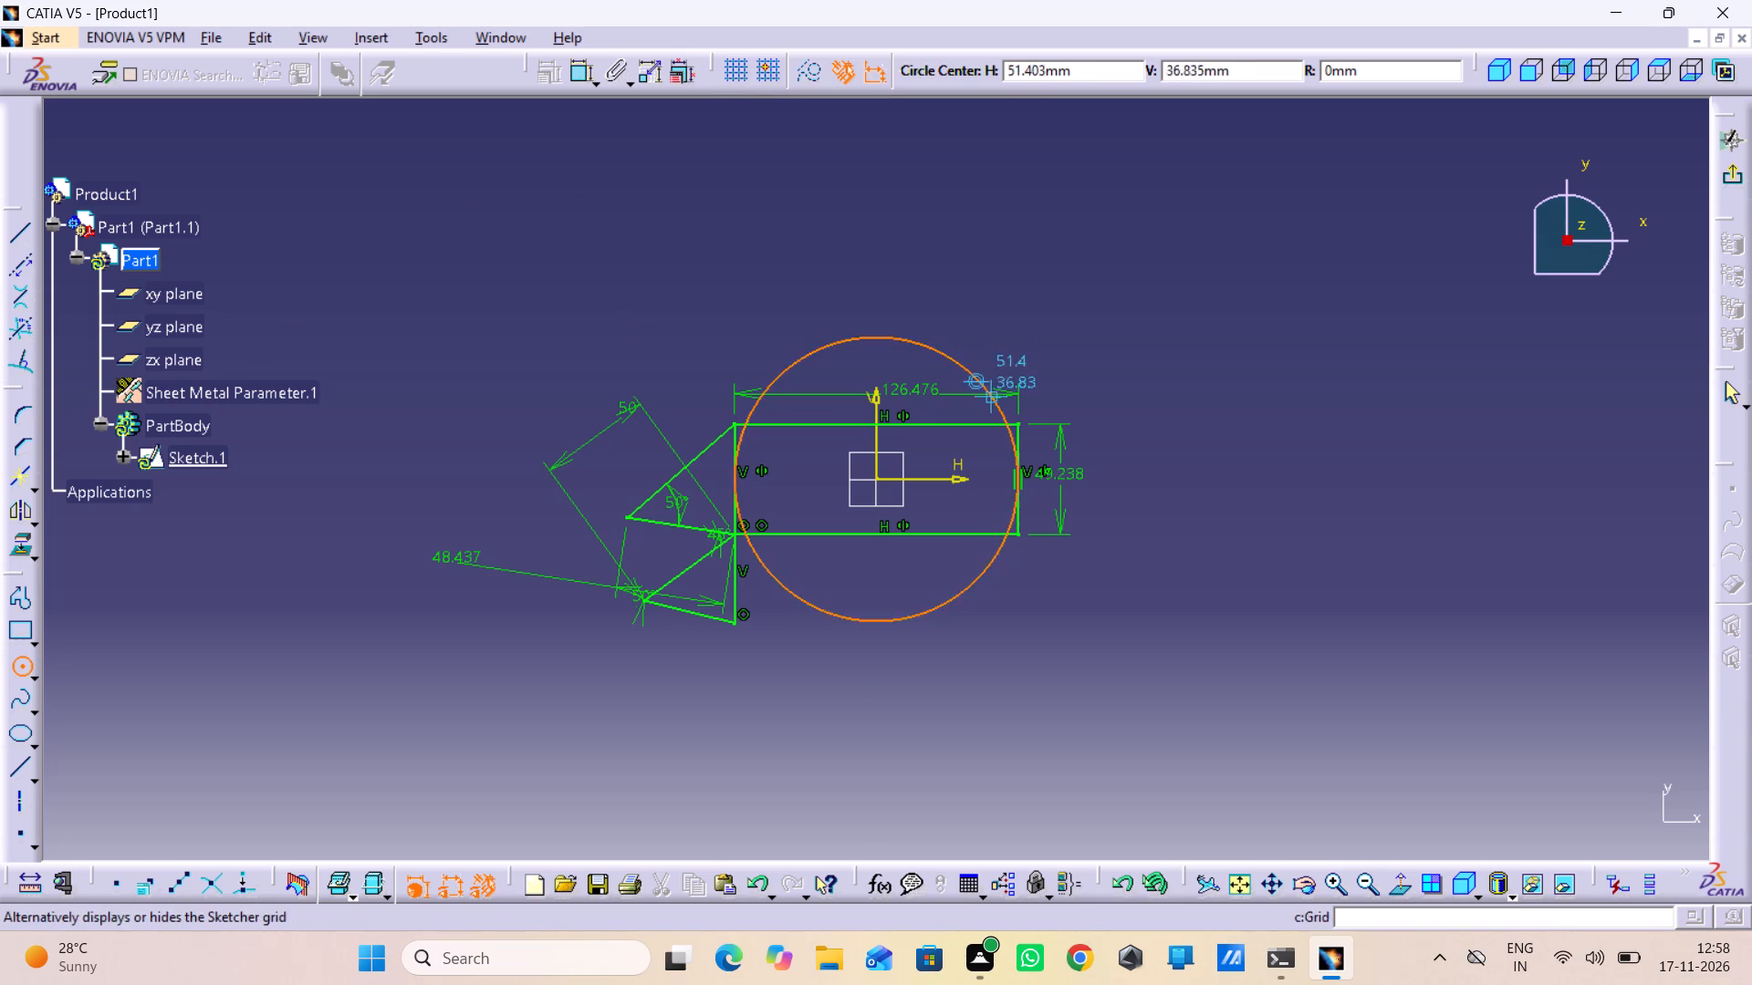
pyautogui.click(868, 466)
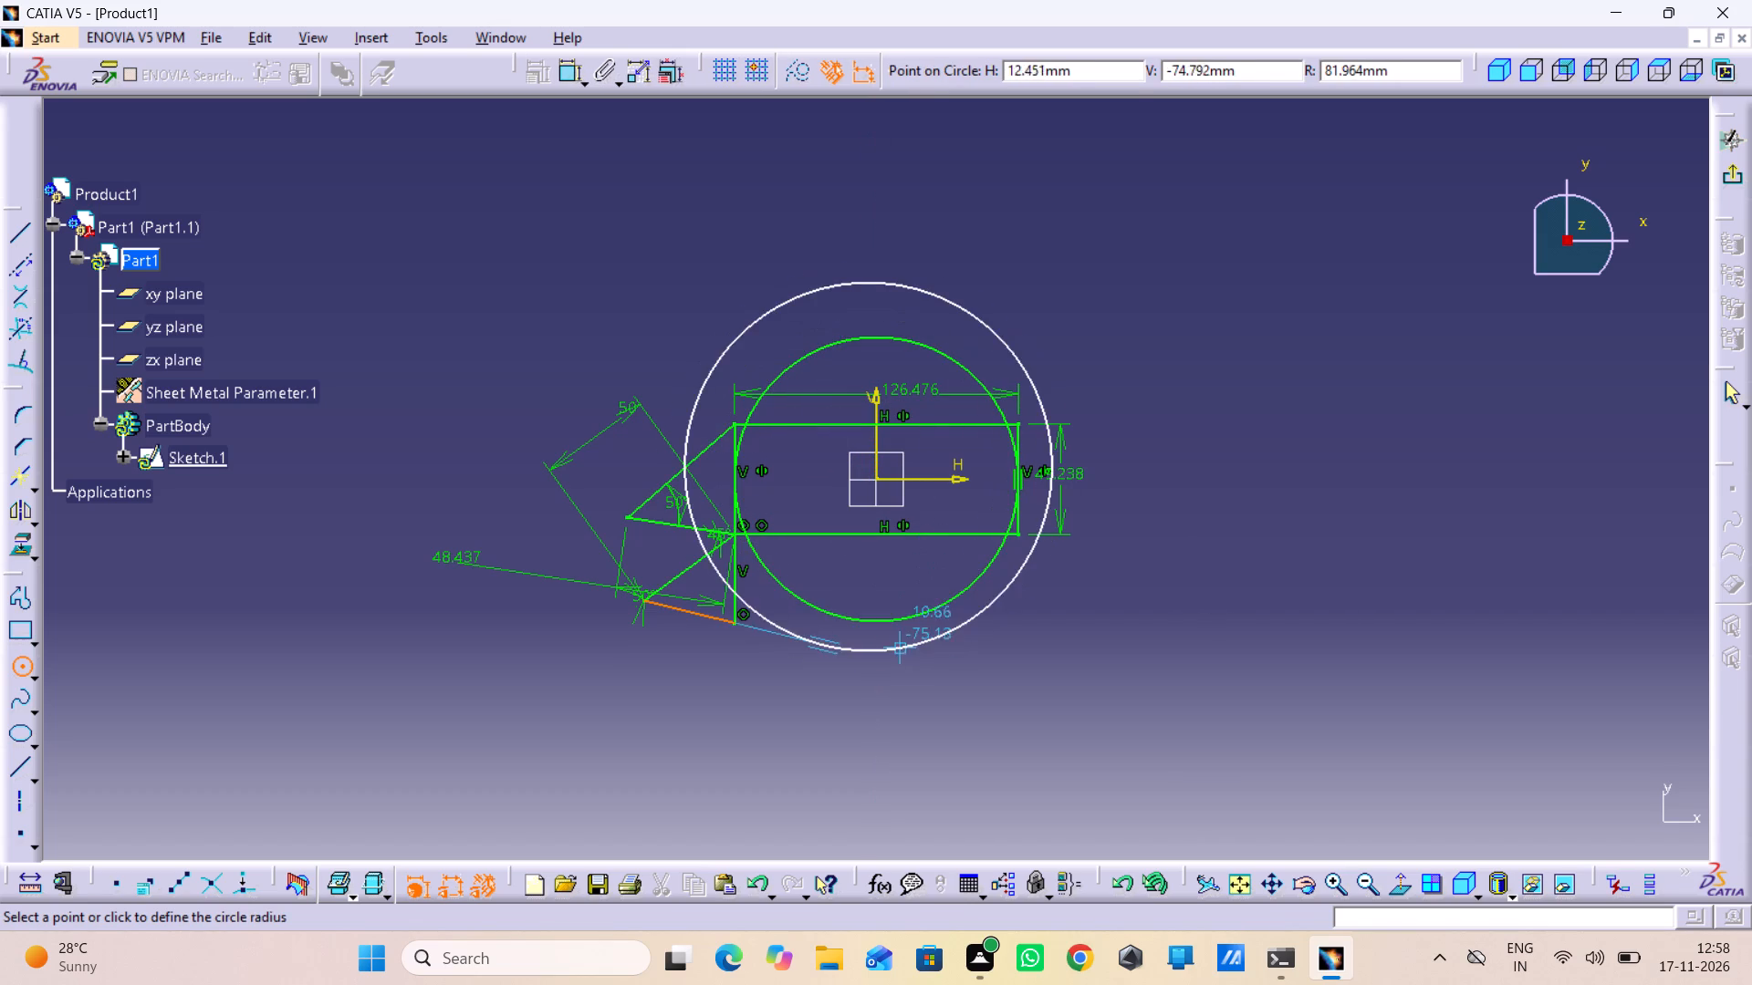
pyautogui.click(917, 543)
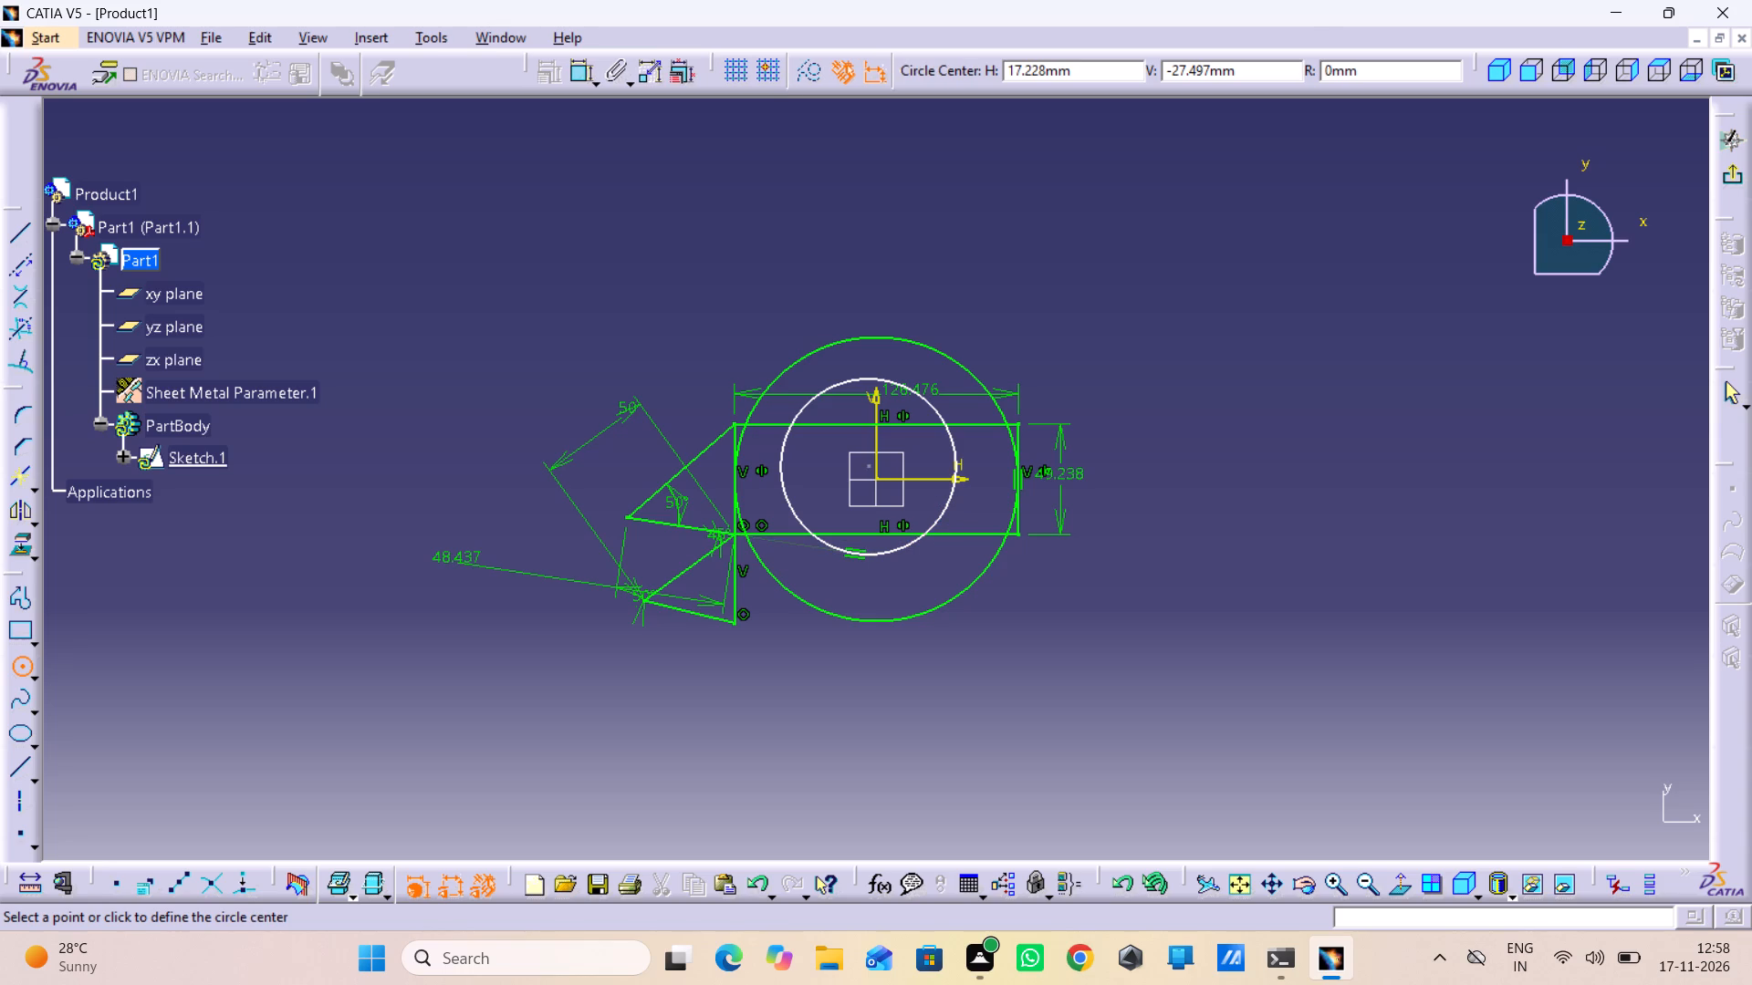
# Sketch four overlapping circles centred beyond the rectangle's right side, including a large one centred in line with the rectangle's lower edge.
pyautogui.rightClick(1163, 683)
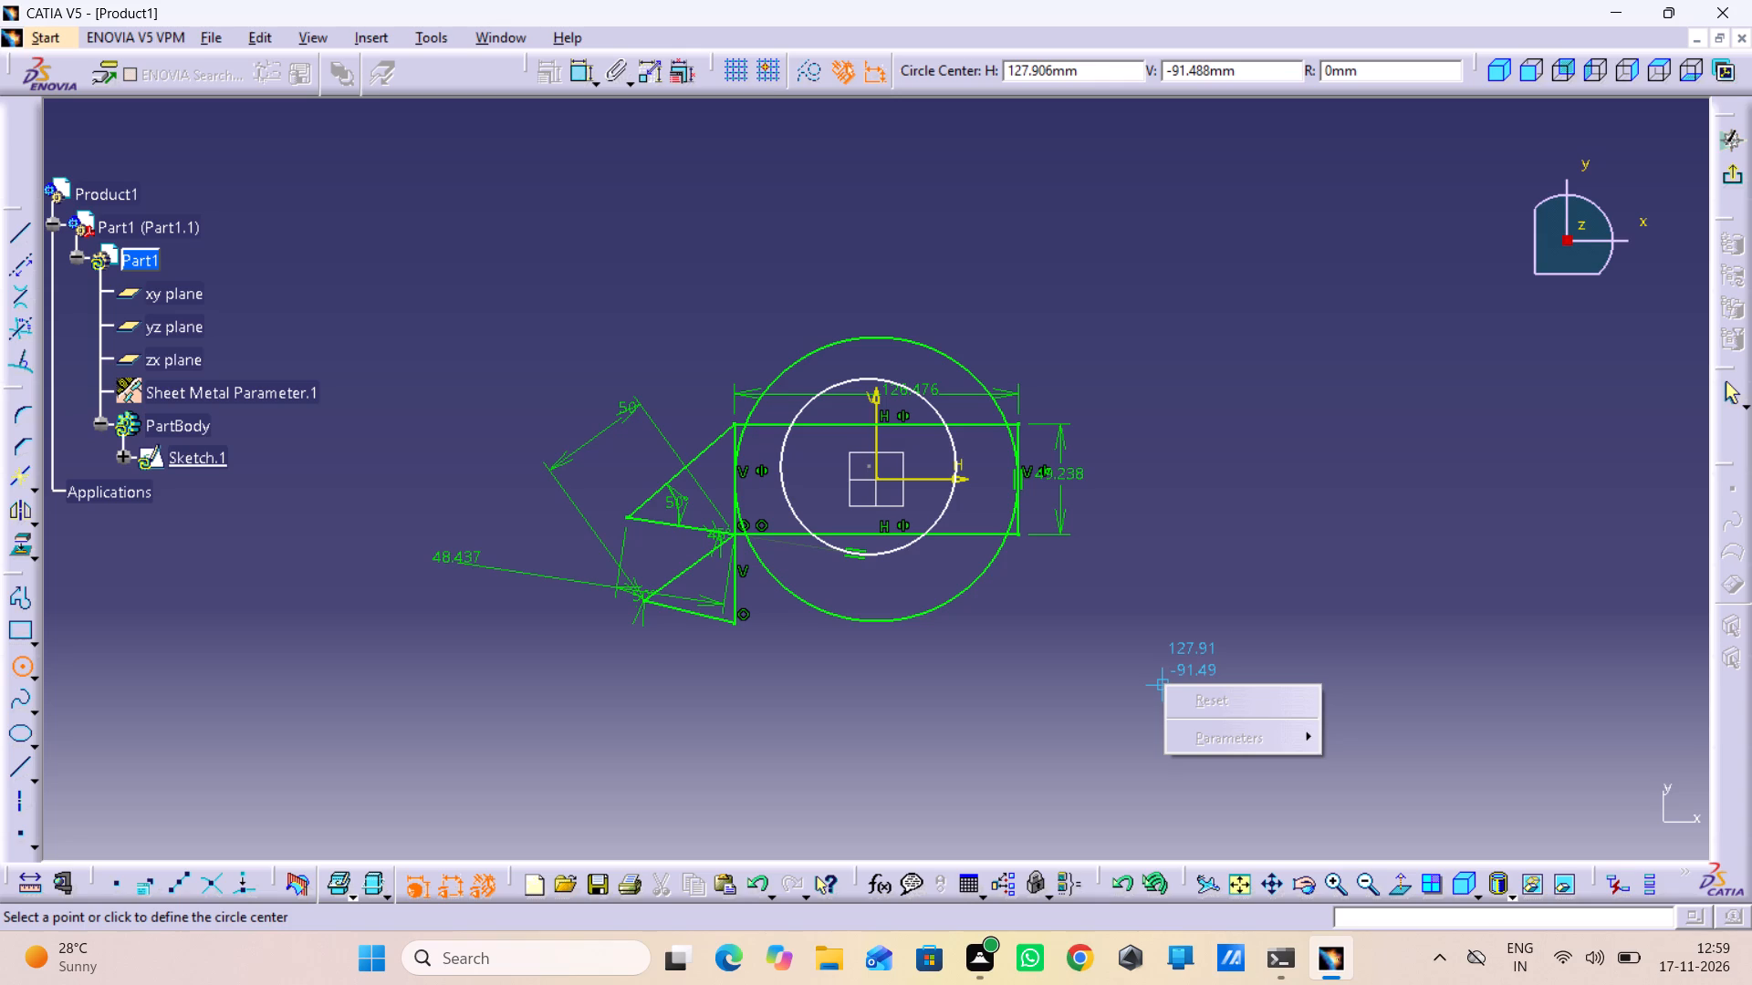
pyautogui.click(1167, 604)
pyautogui.click(1185, 513)
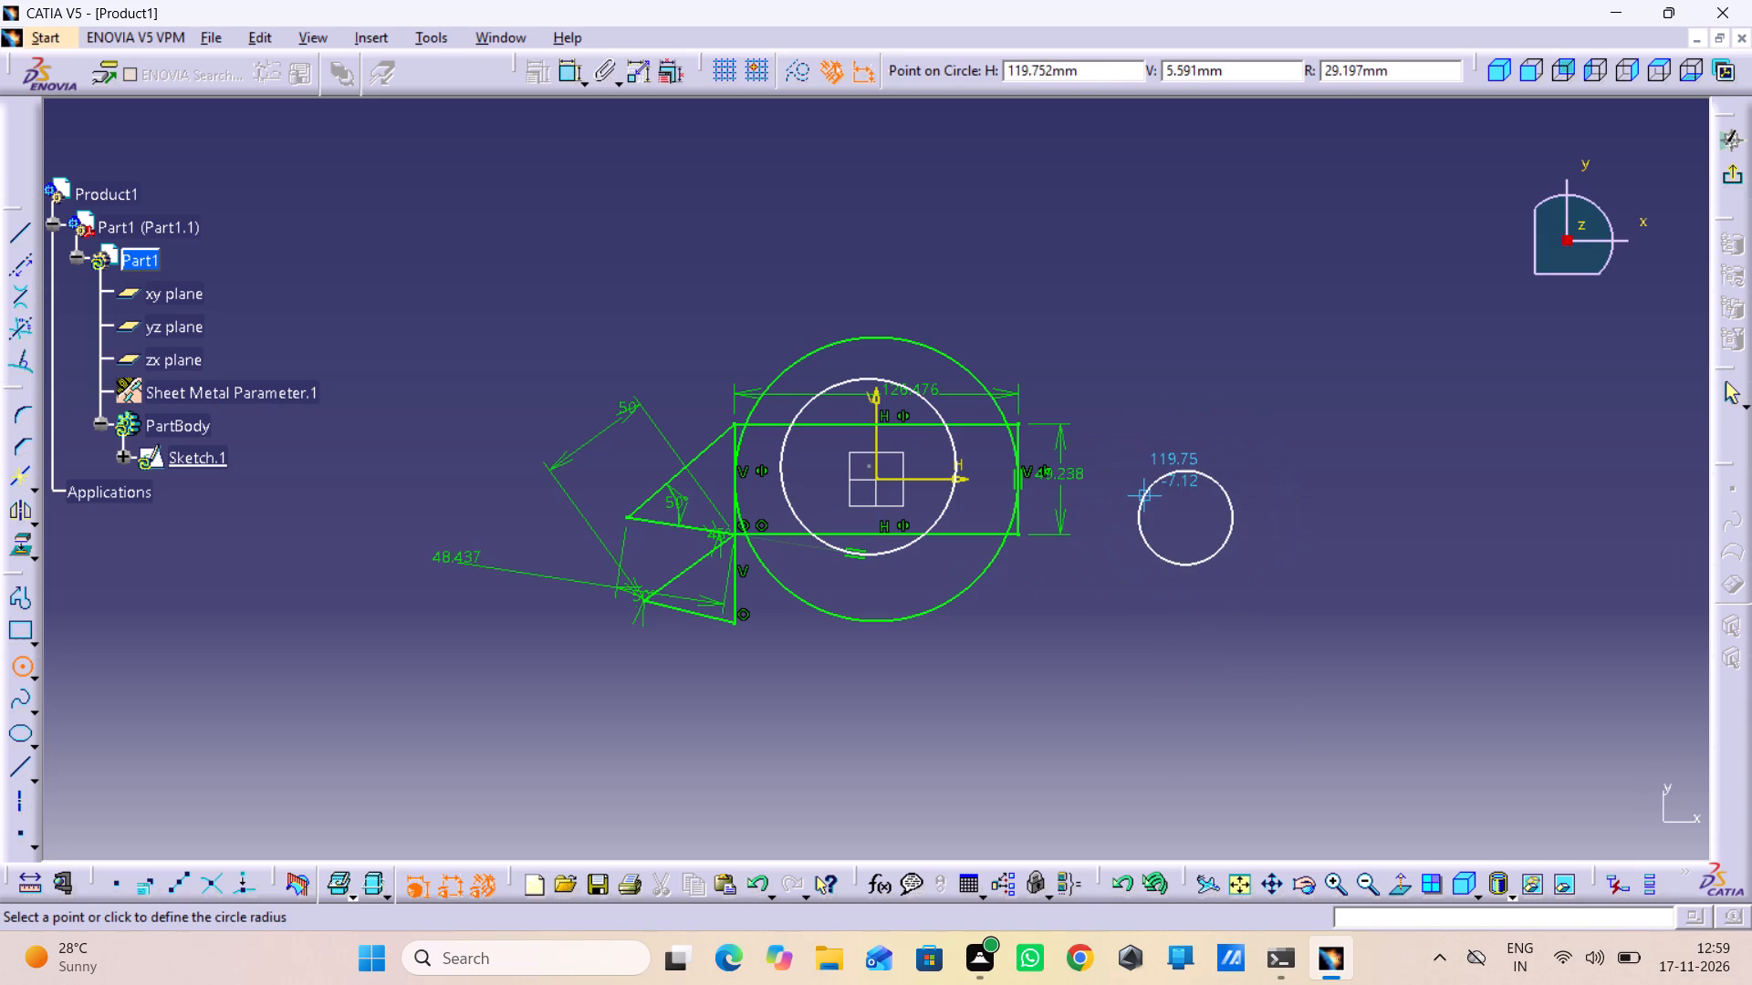
pyautogui.click(1109, 511)
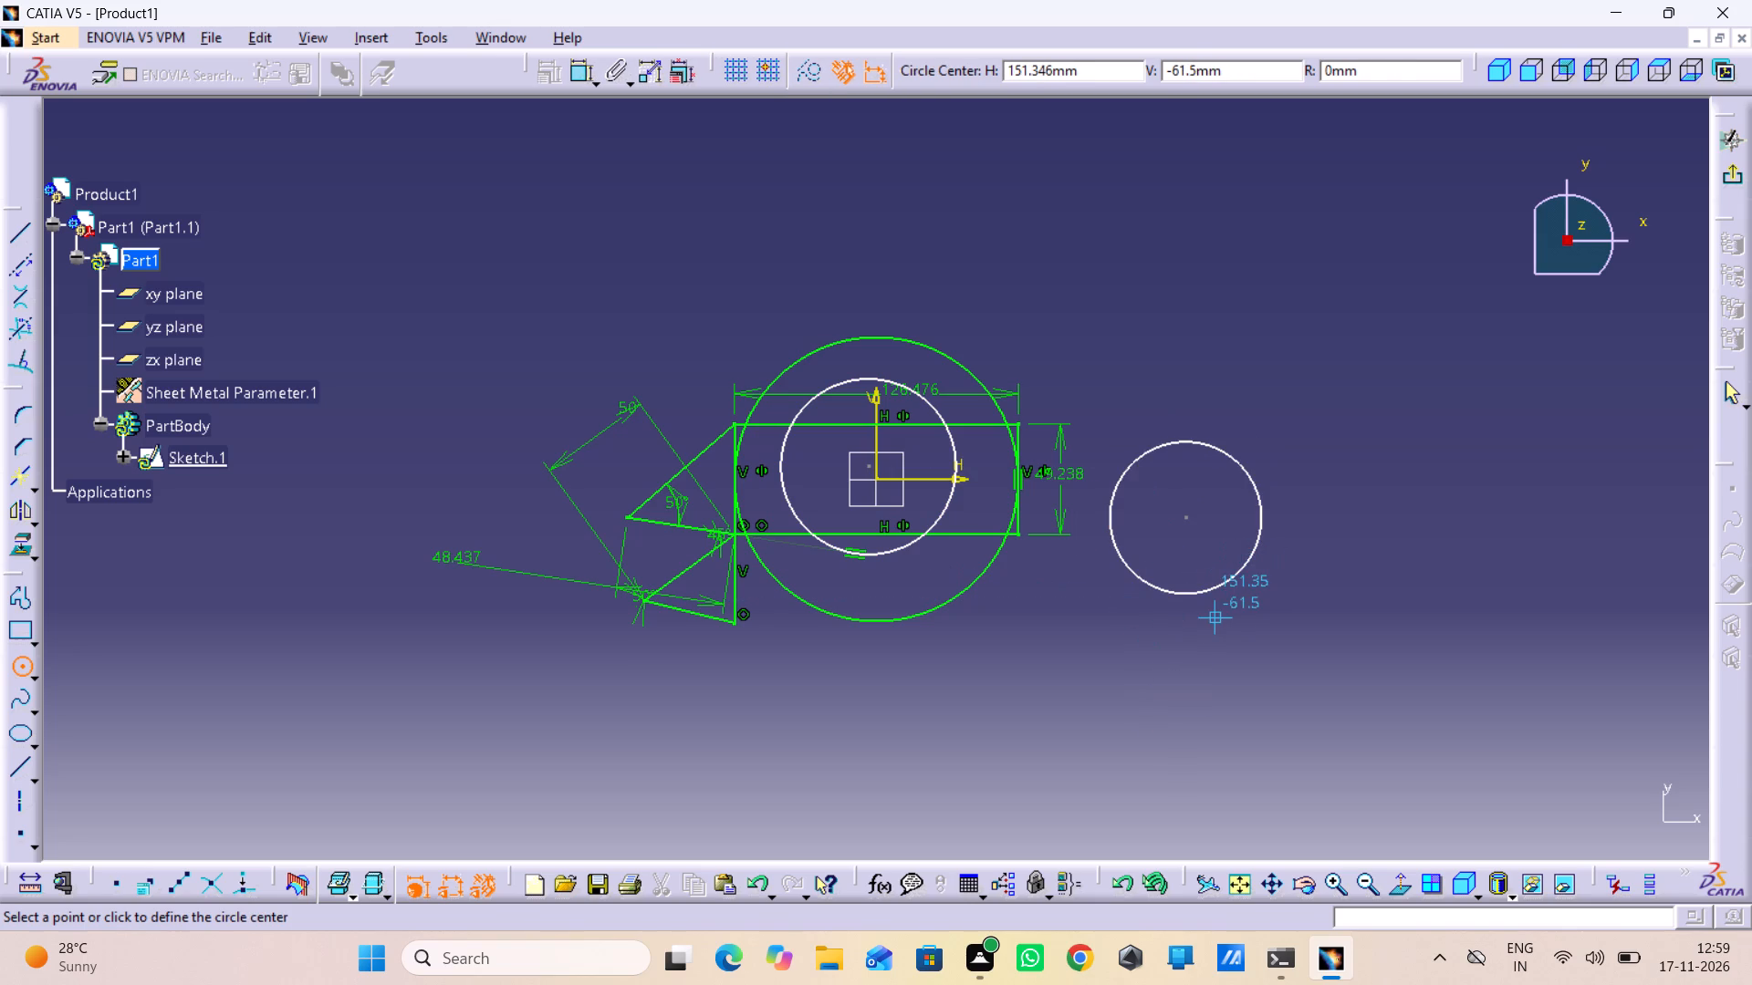
pyautogui.click(1057, 531)
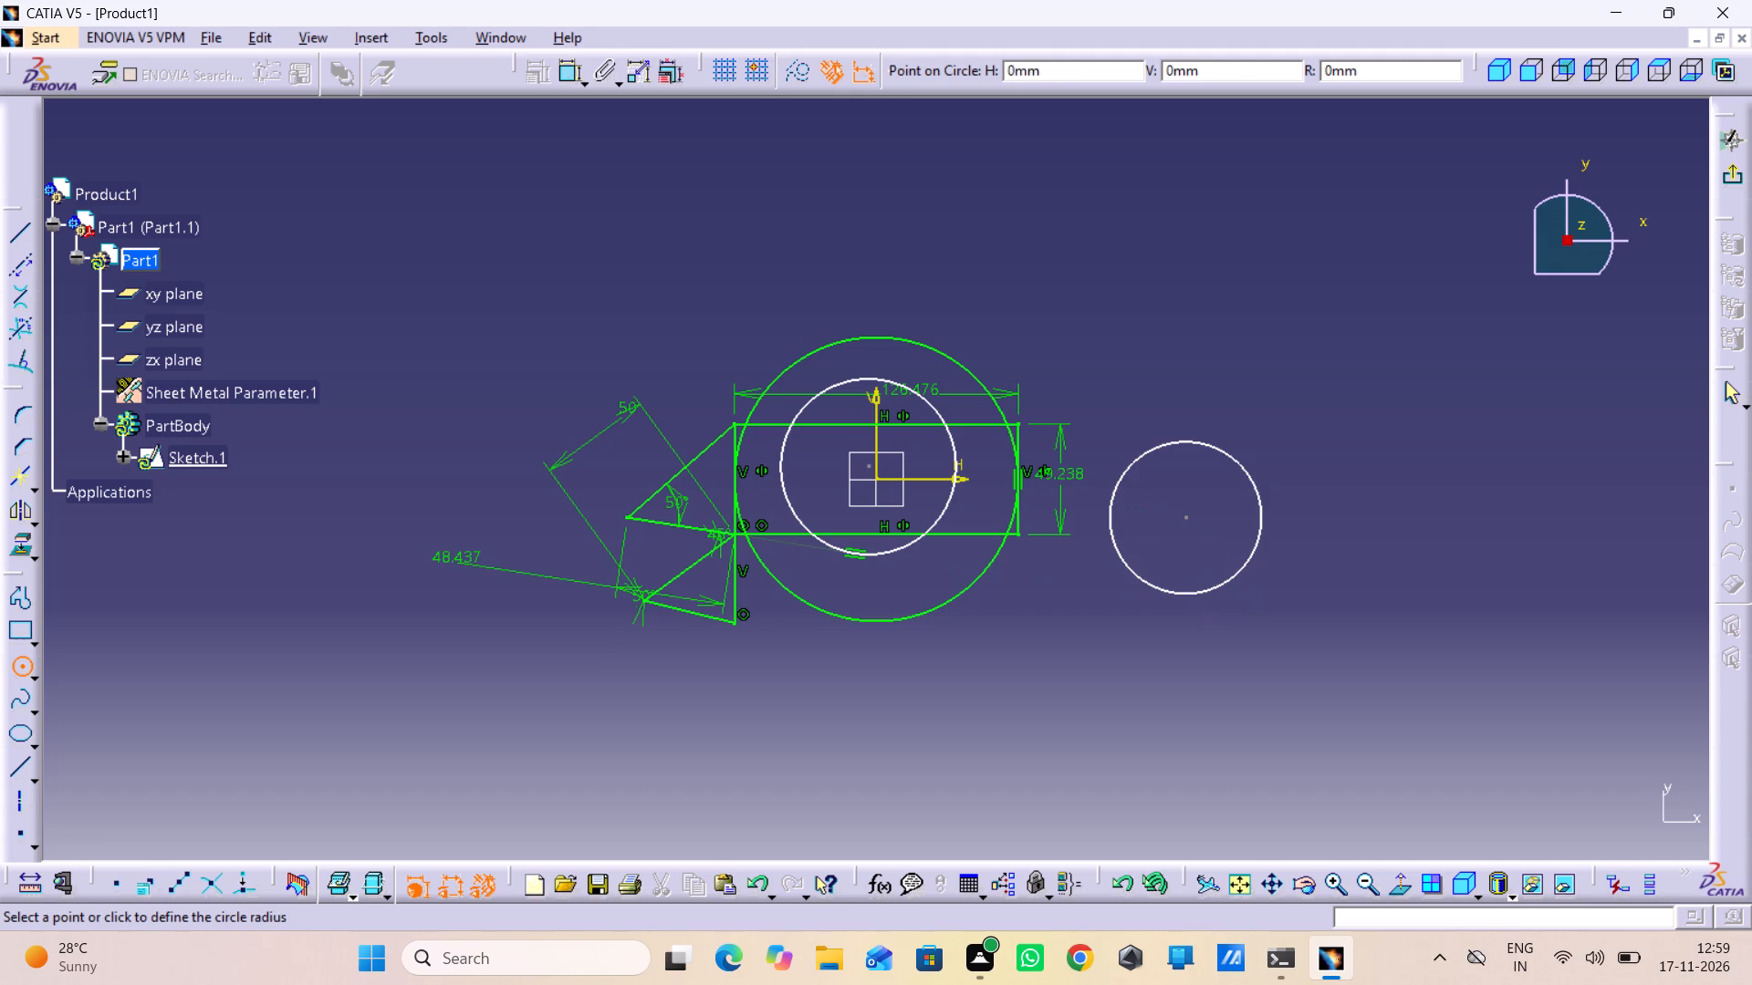
pyautogui.click(1229, 468)
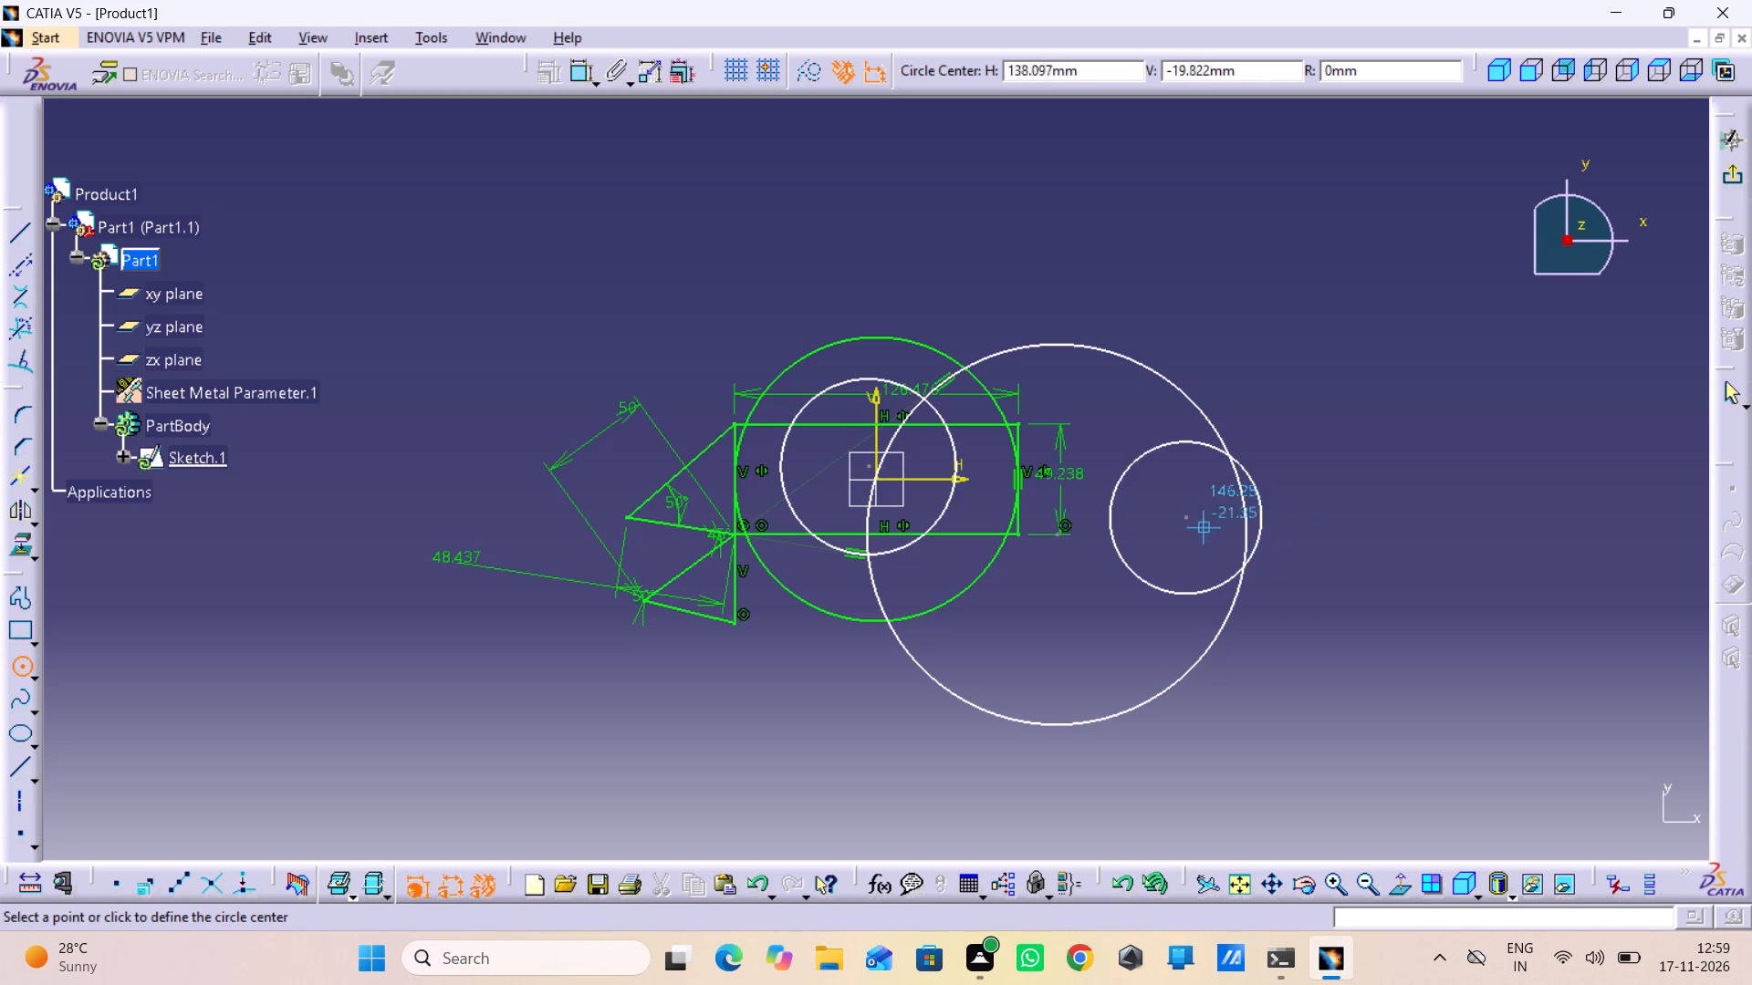
pyautogui.click(1100, 514)
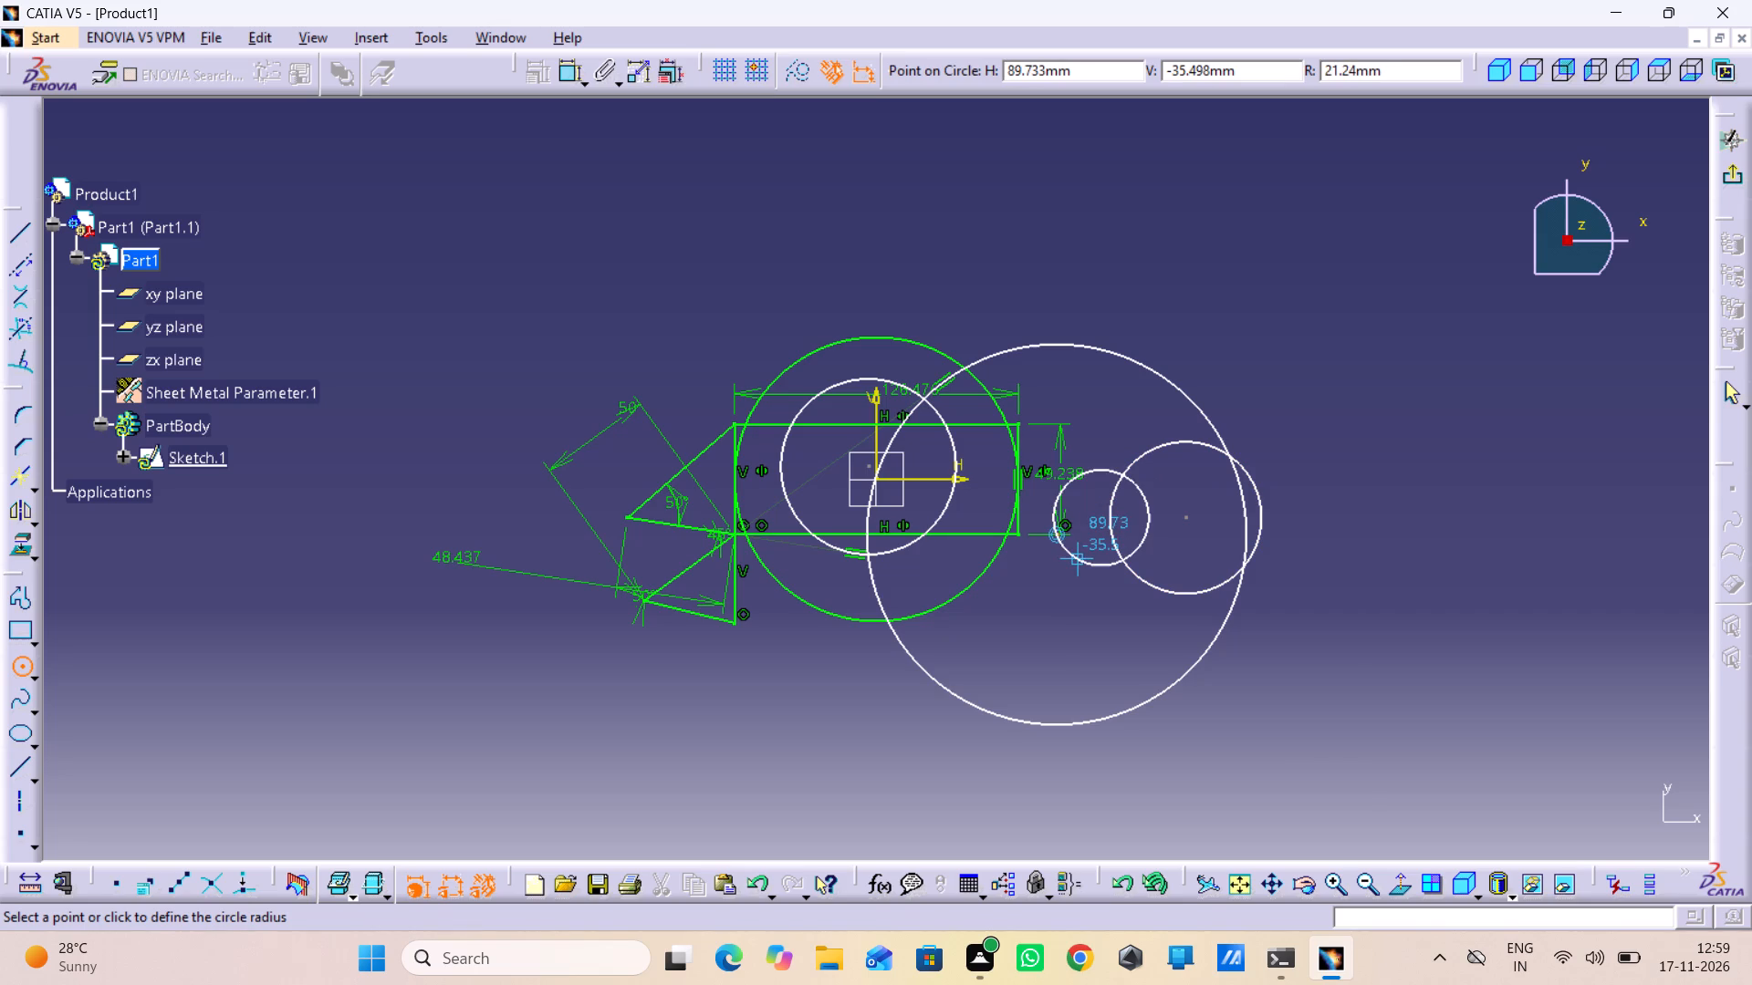
pyautogui.click(1075, 607)
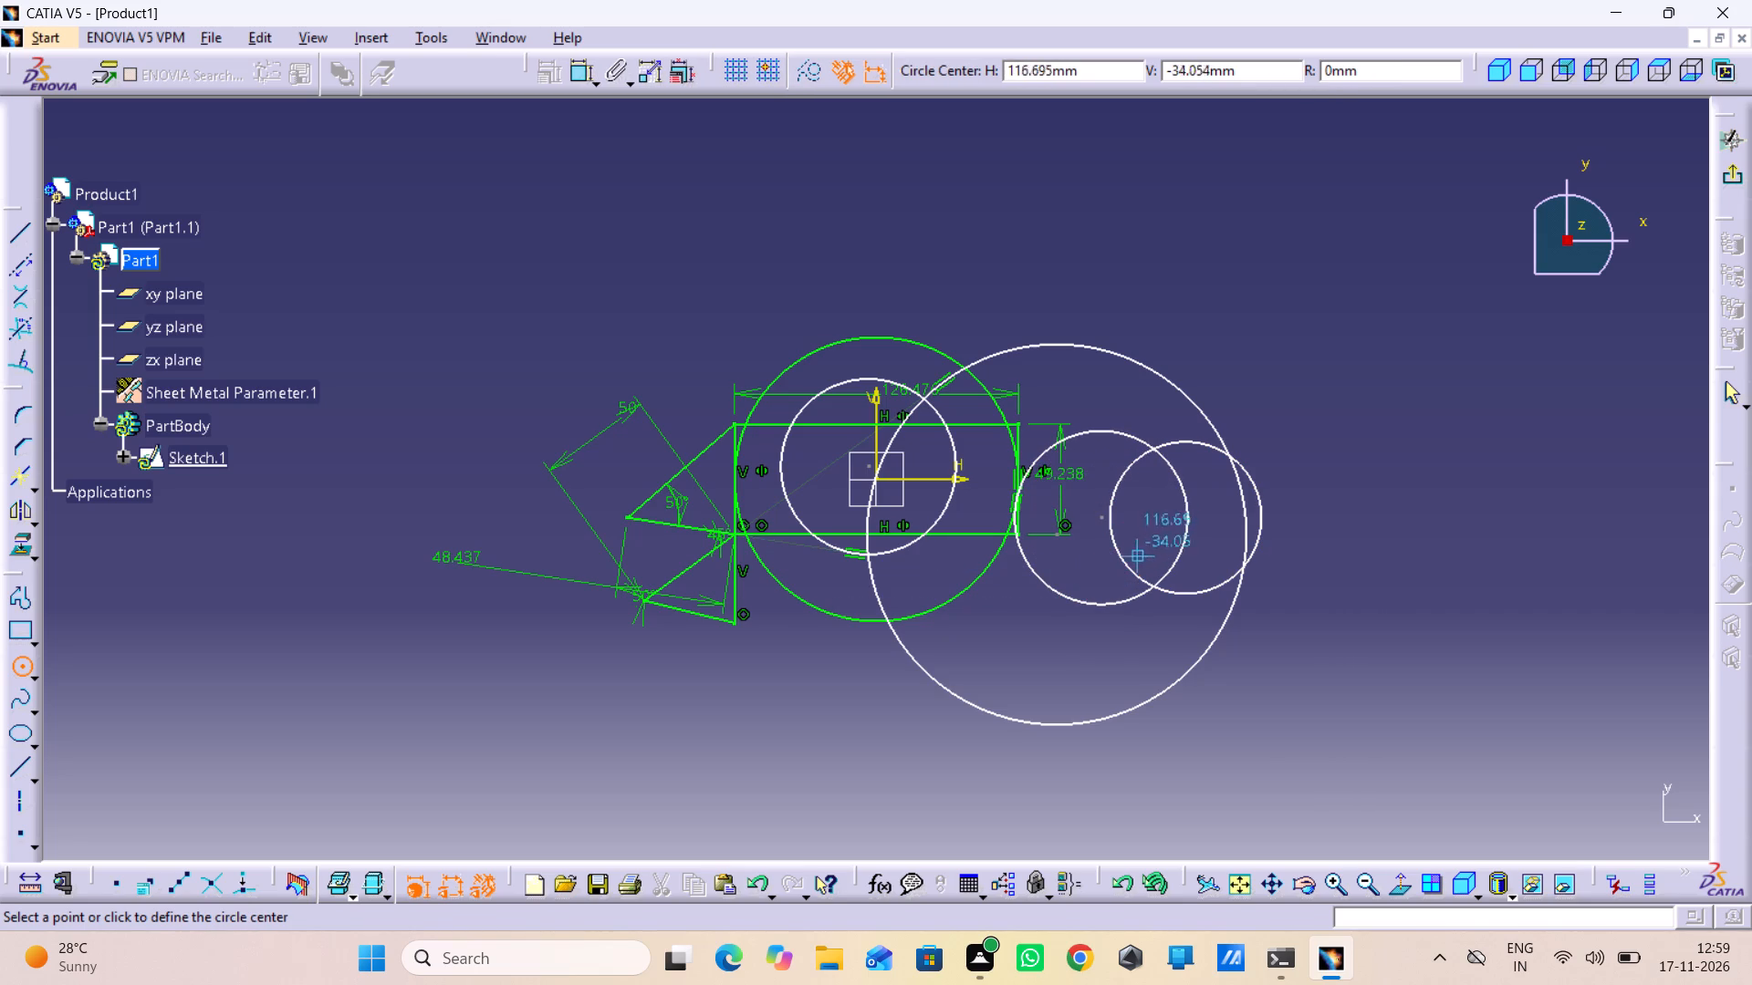
pyautogui.click(1175, 531)
pyautogui.click(1165, 609)
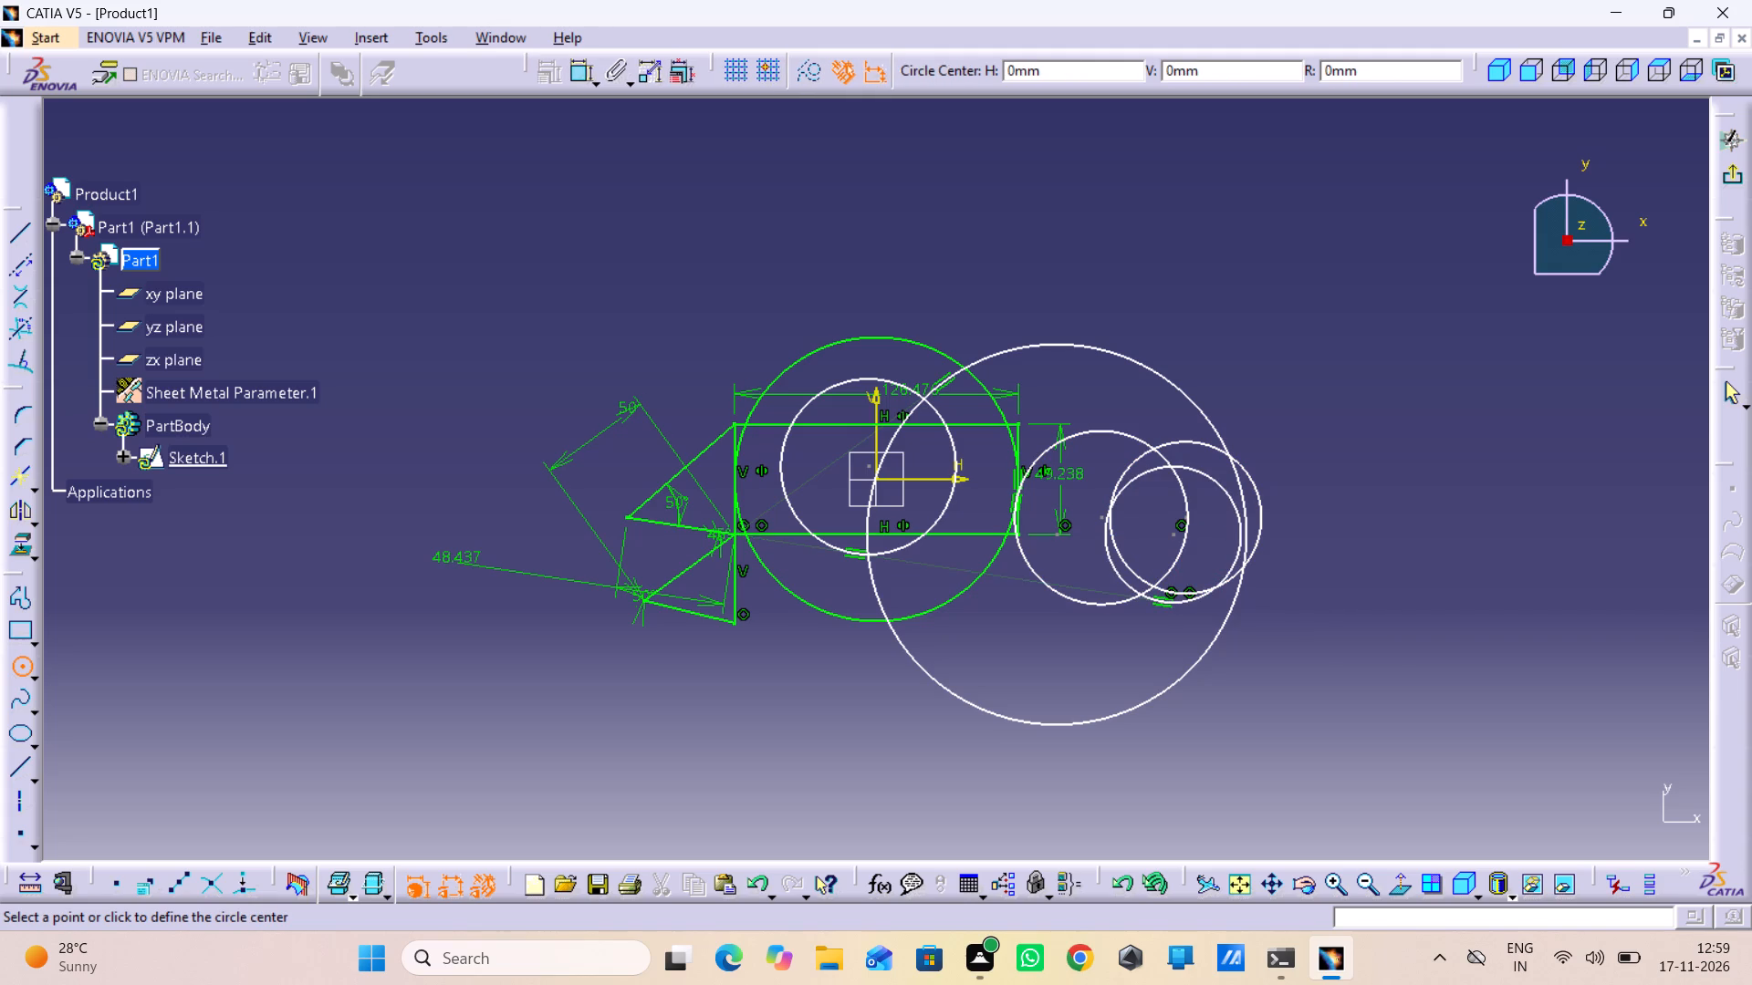
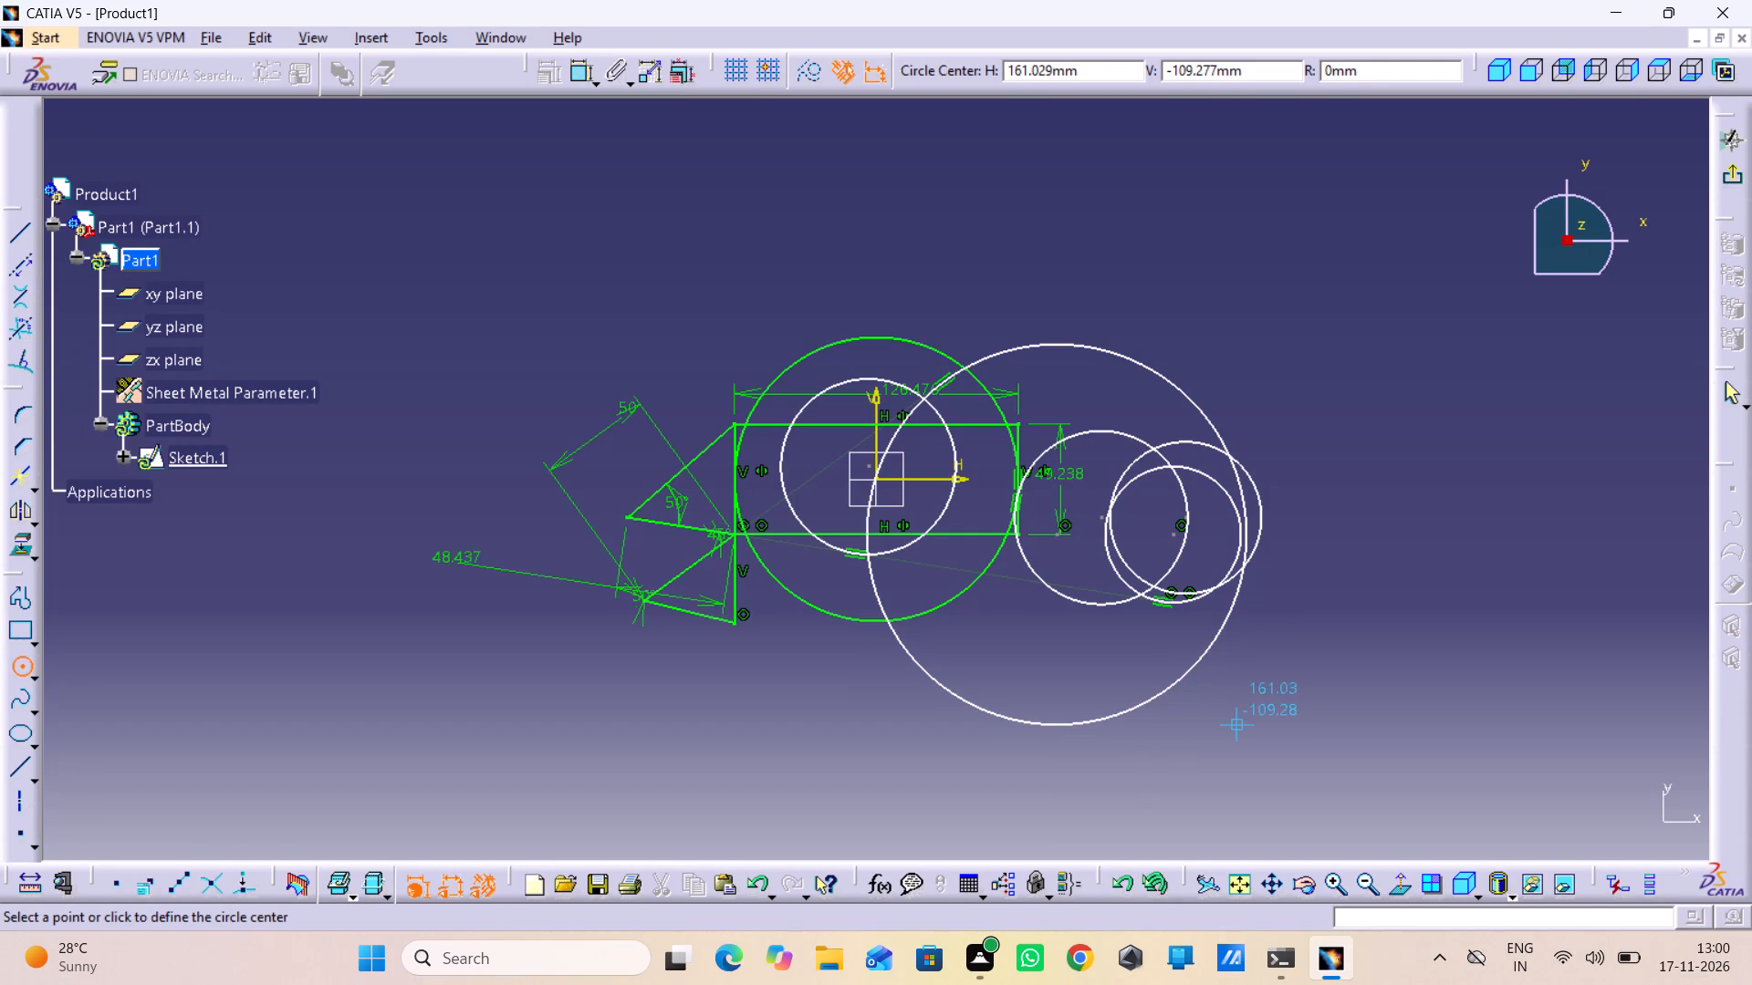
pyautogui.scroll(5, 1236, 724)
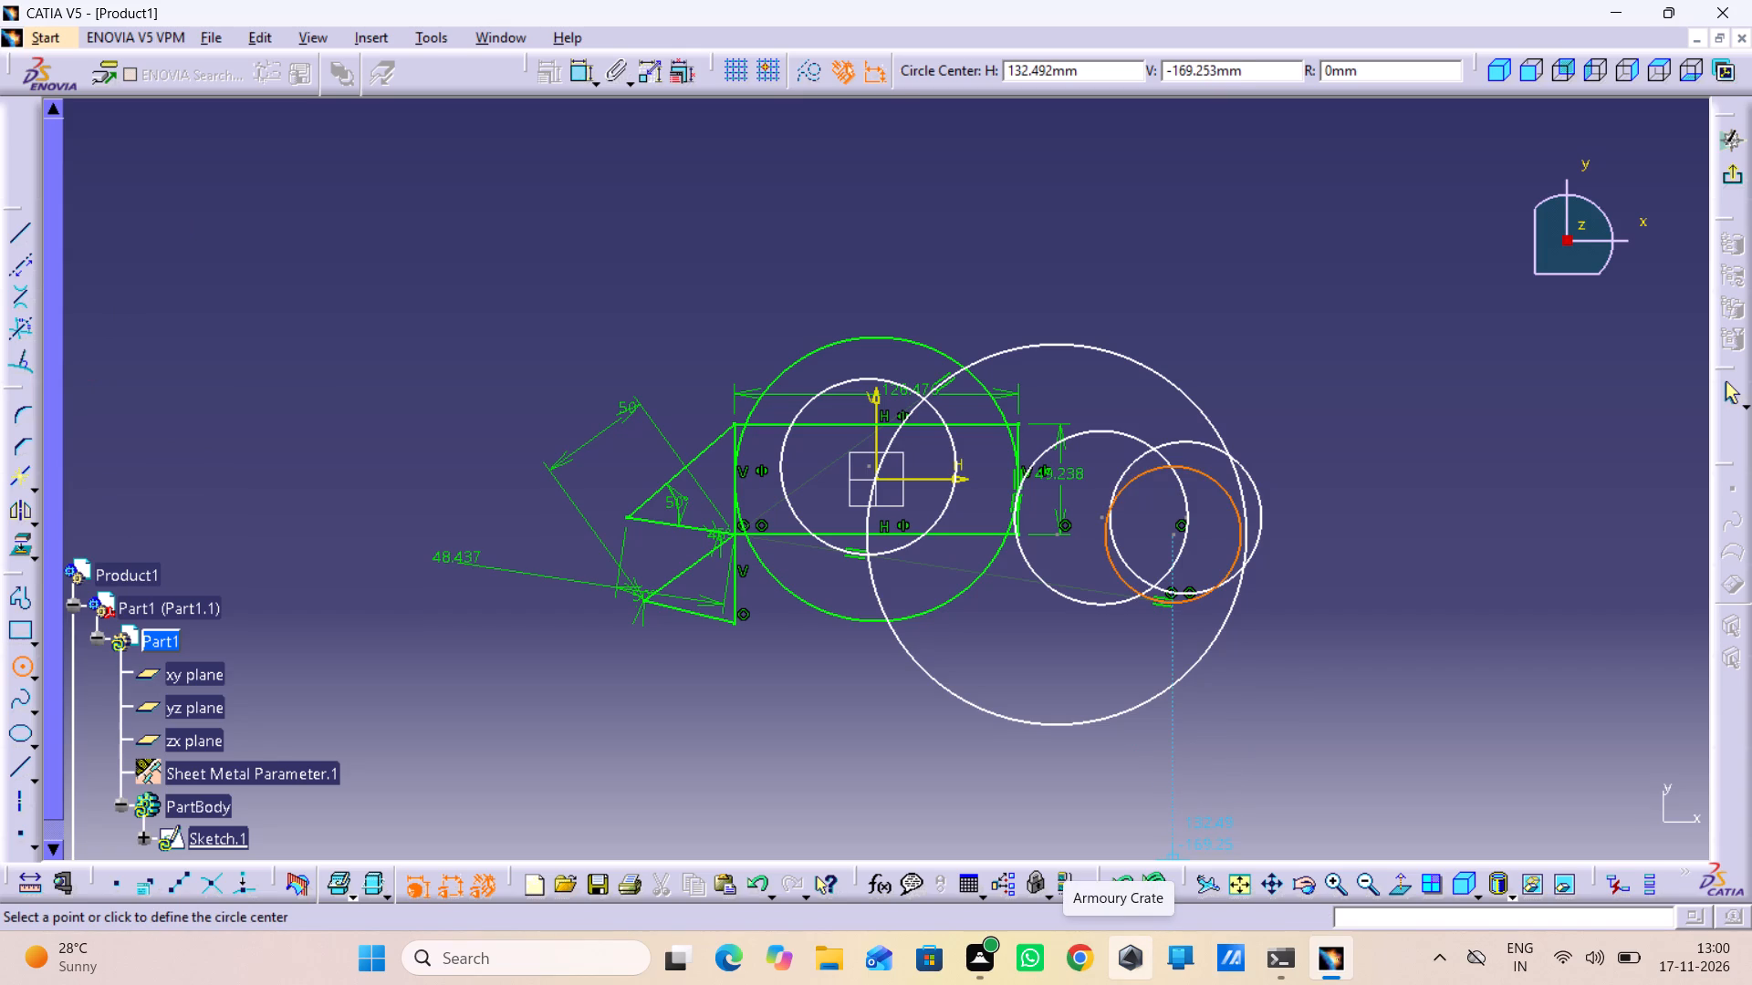
# Switch to WhatsApp.
pyautogui.click(1012, 984)
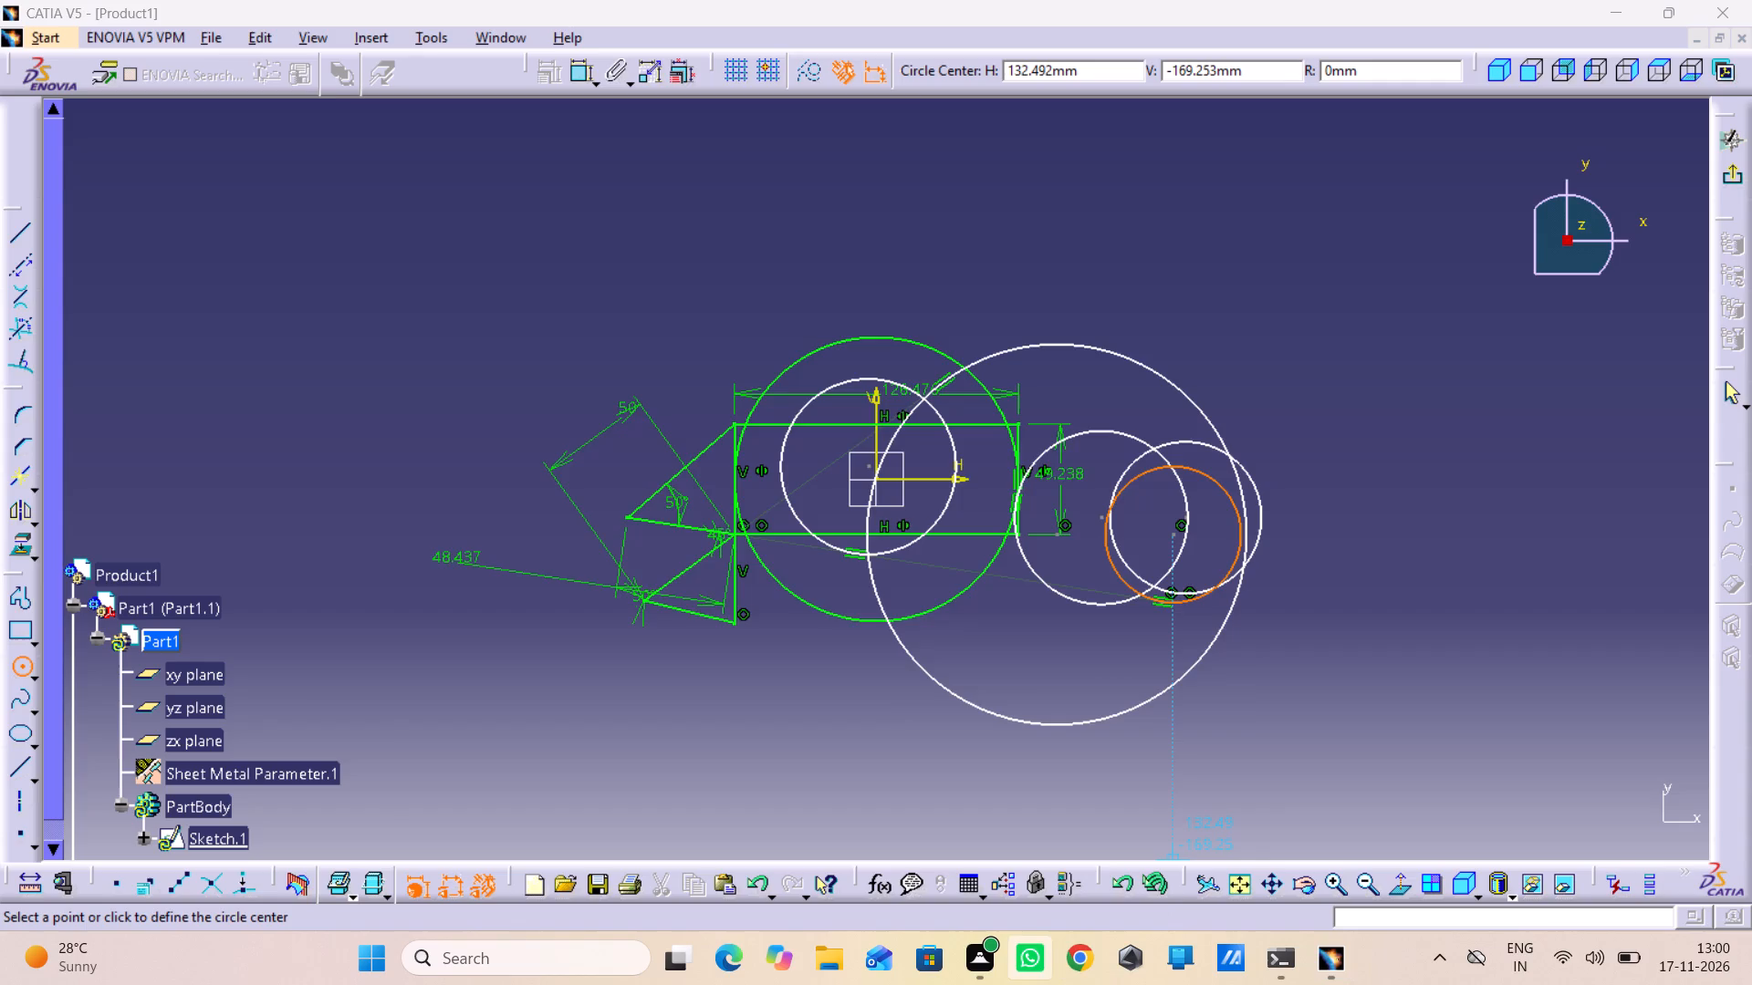
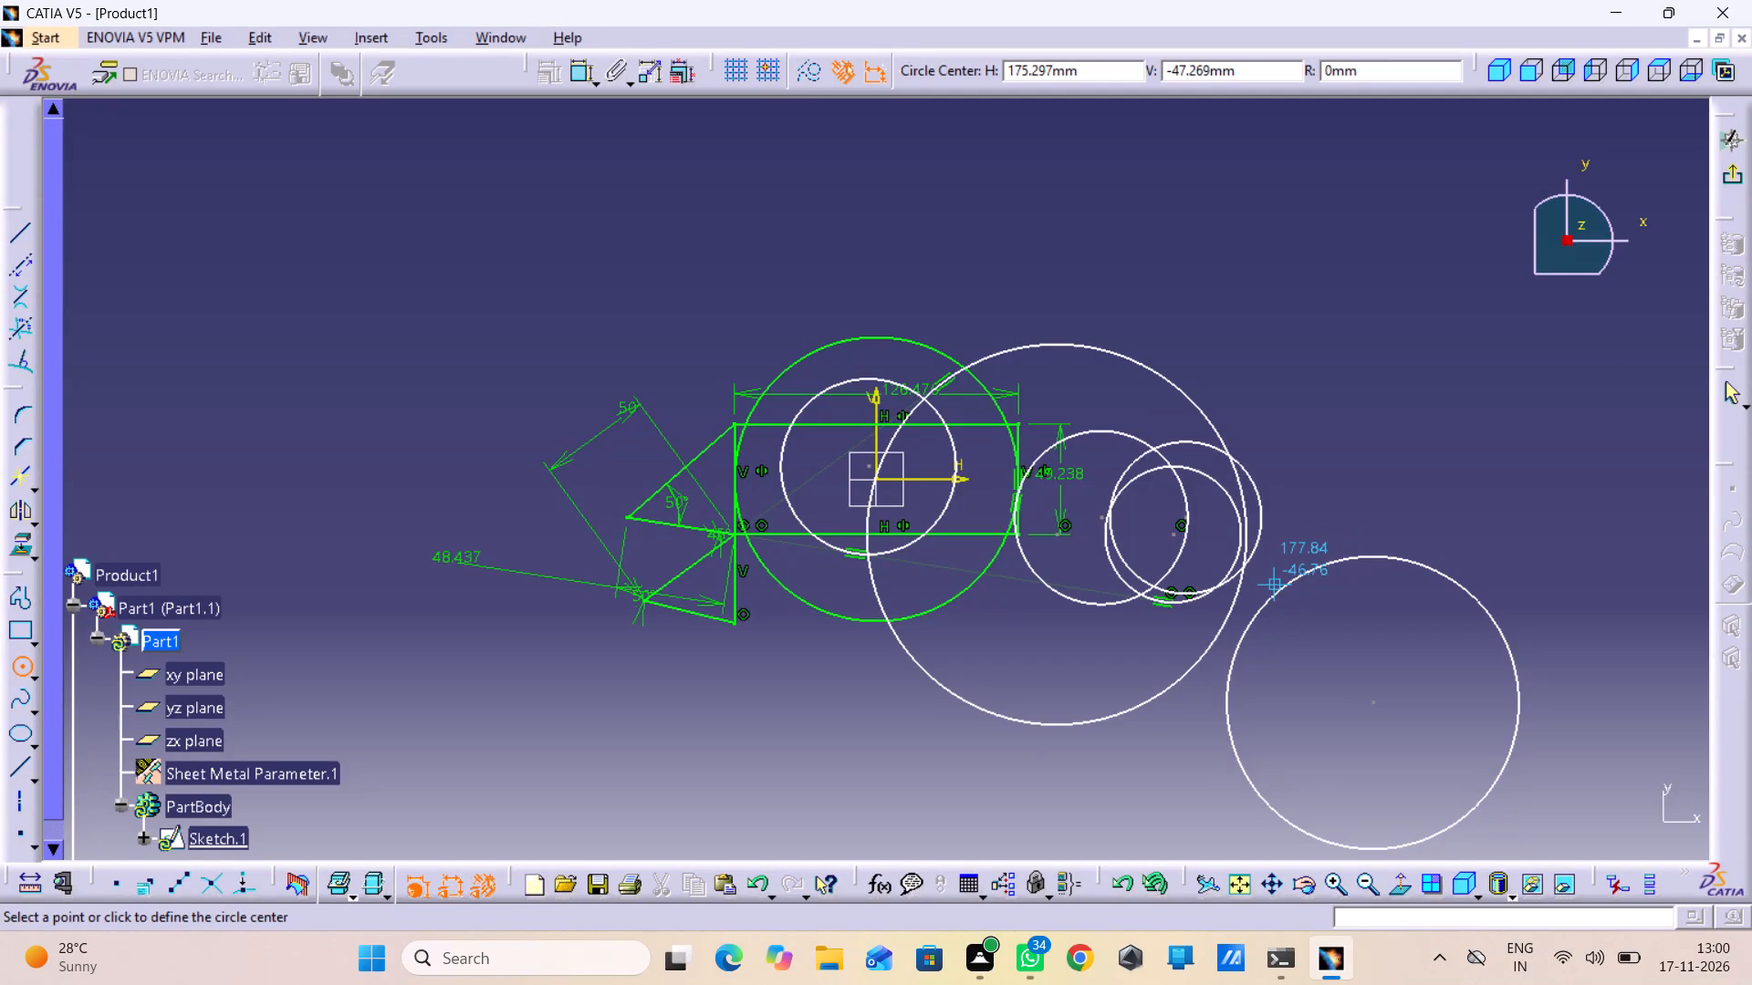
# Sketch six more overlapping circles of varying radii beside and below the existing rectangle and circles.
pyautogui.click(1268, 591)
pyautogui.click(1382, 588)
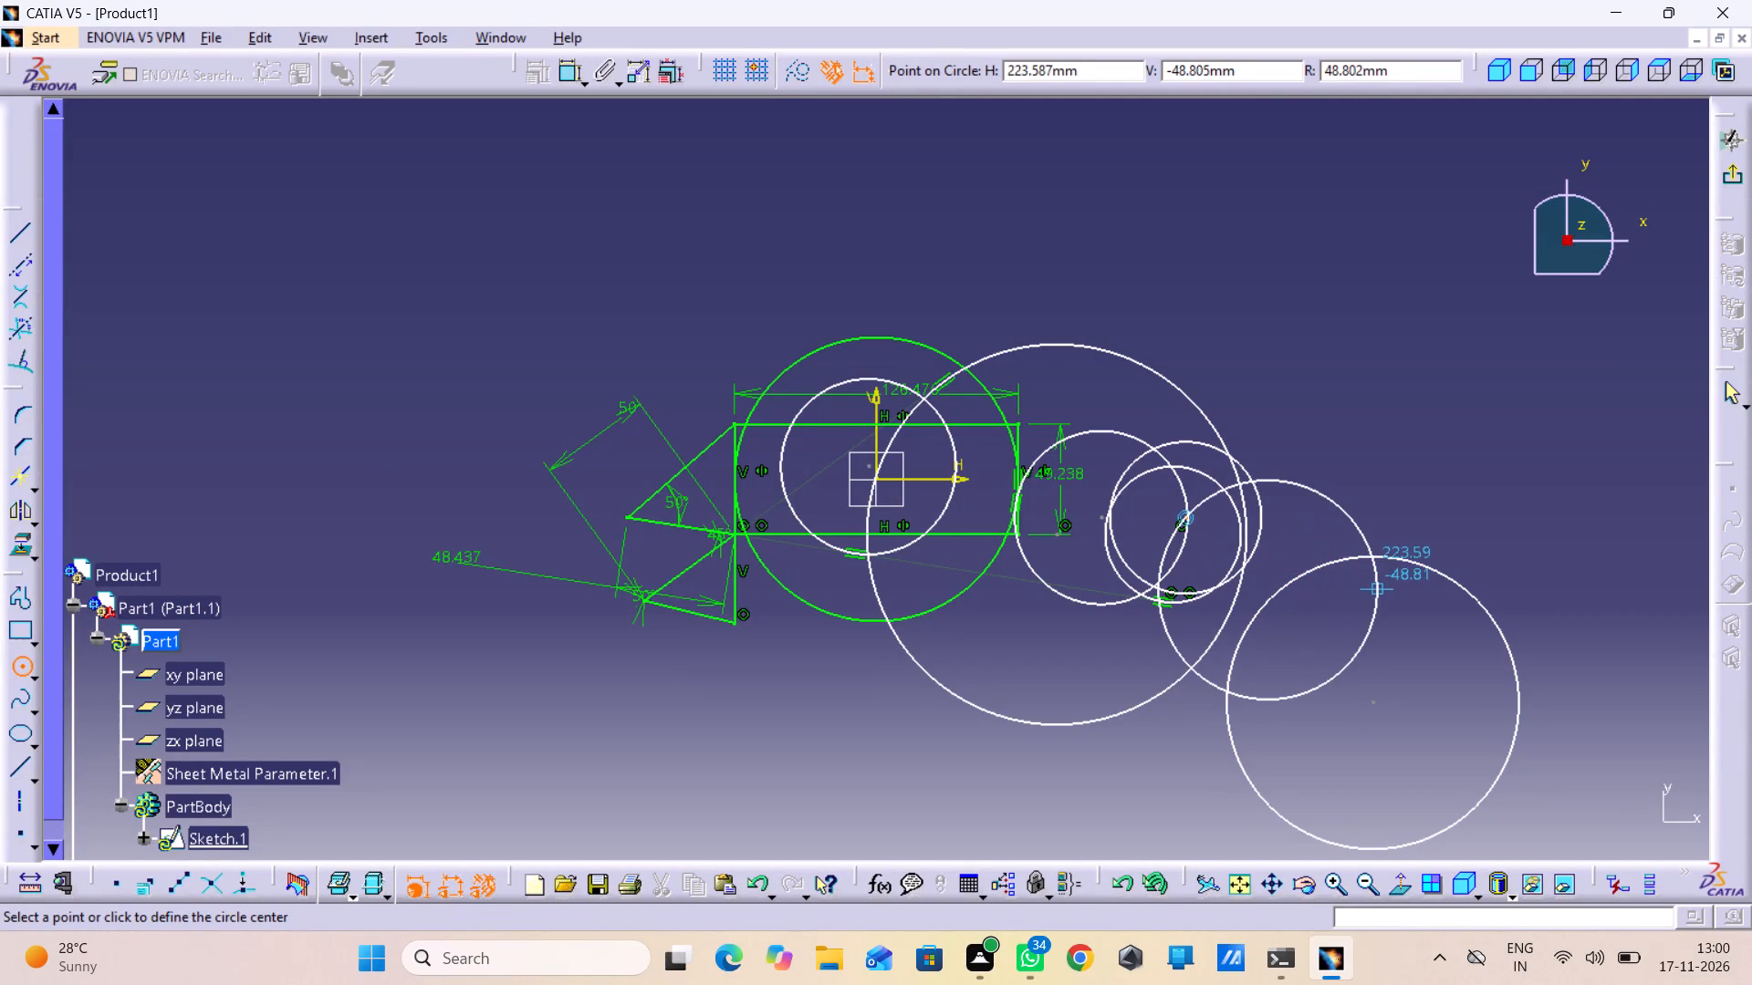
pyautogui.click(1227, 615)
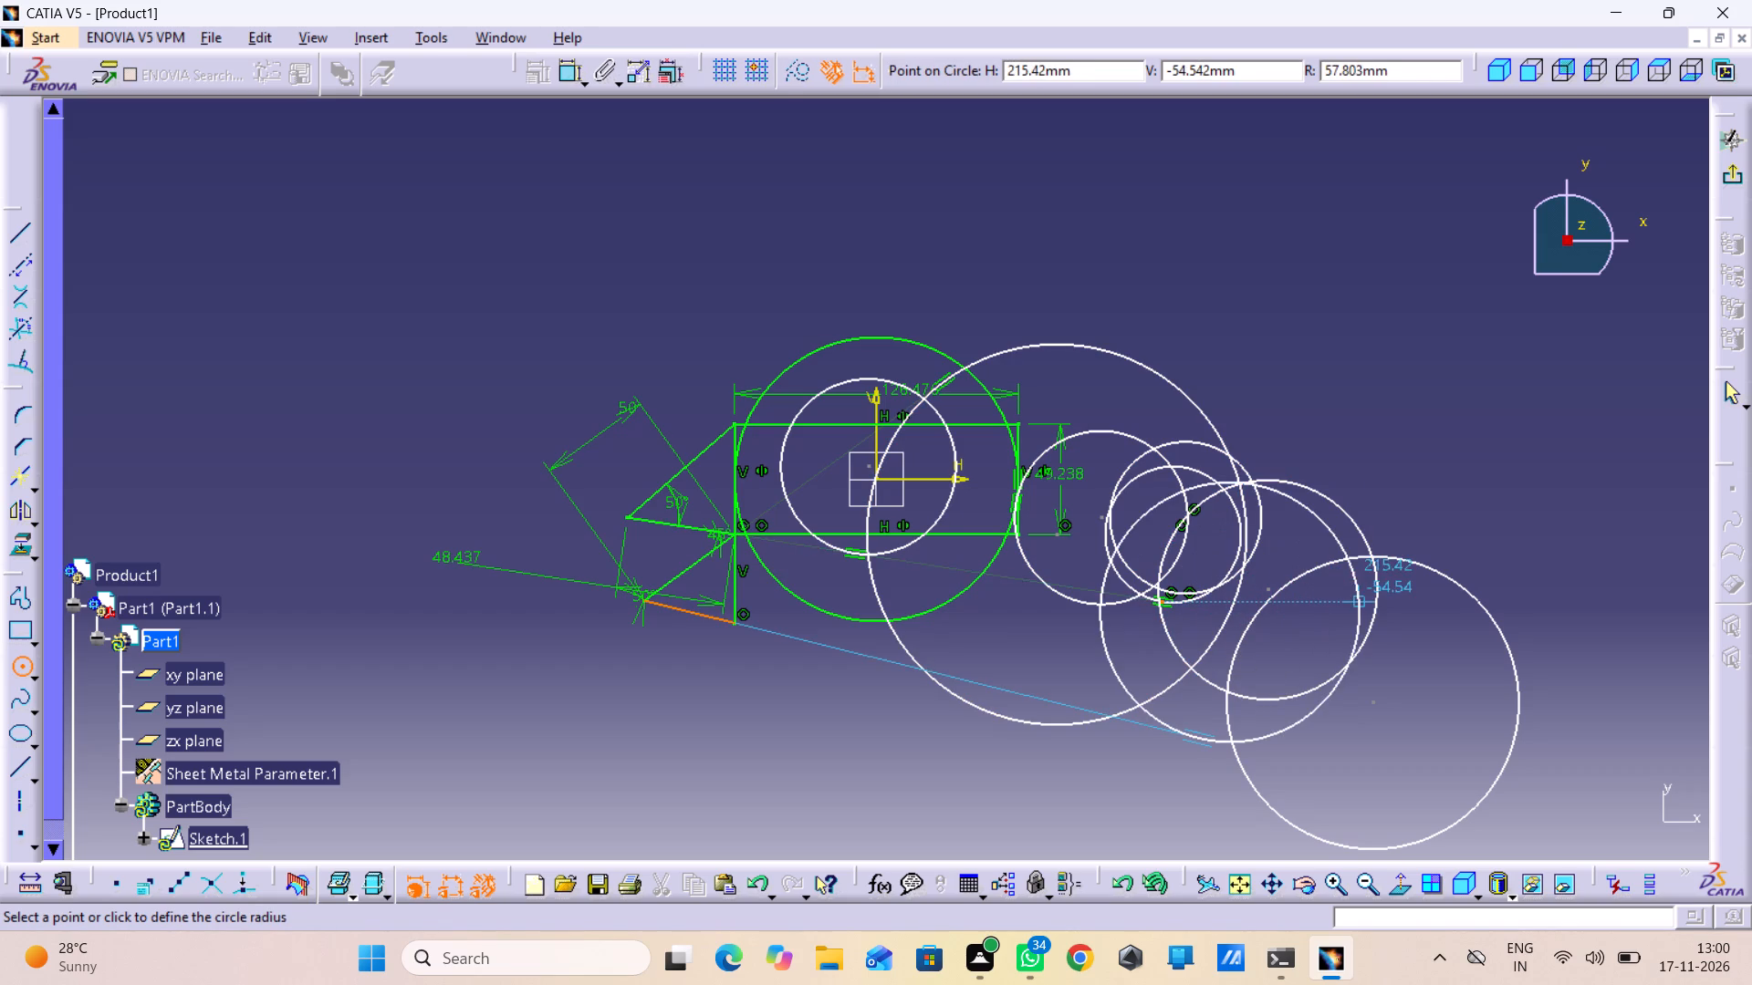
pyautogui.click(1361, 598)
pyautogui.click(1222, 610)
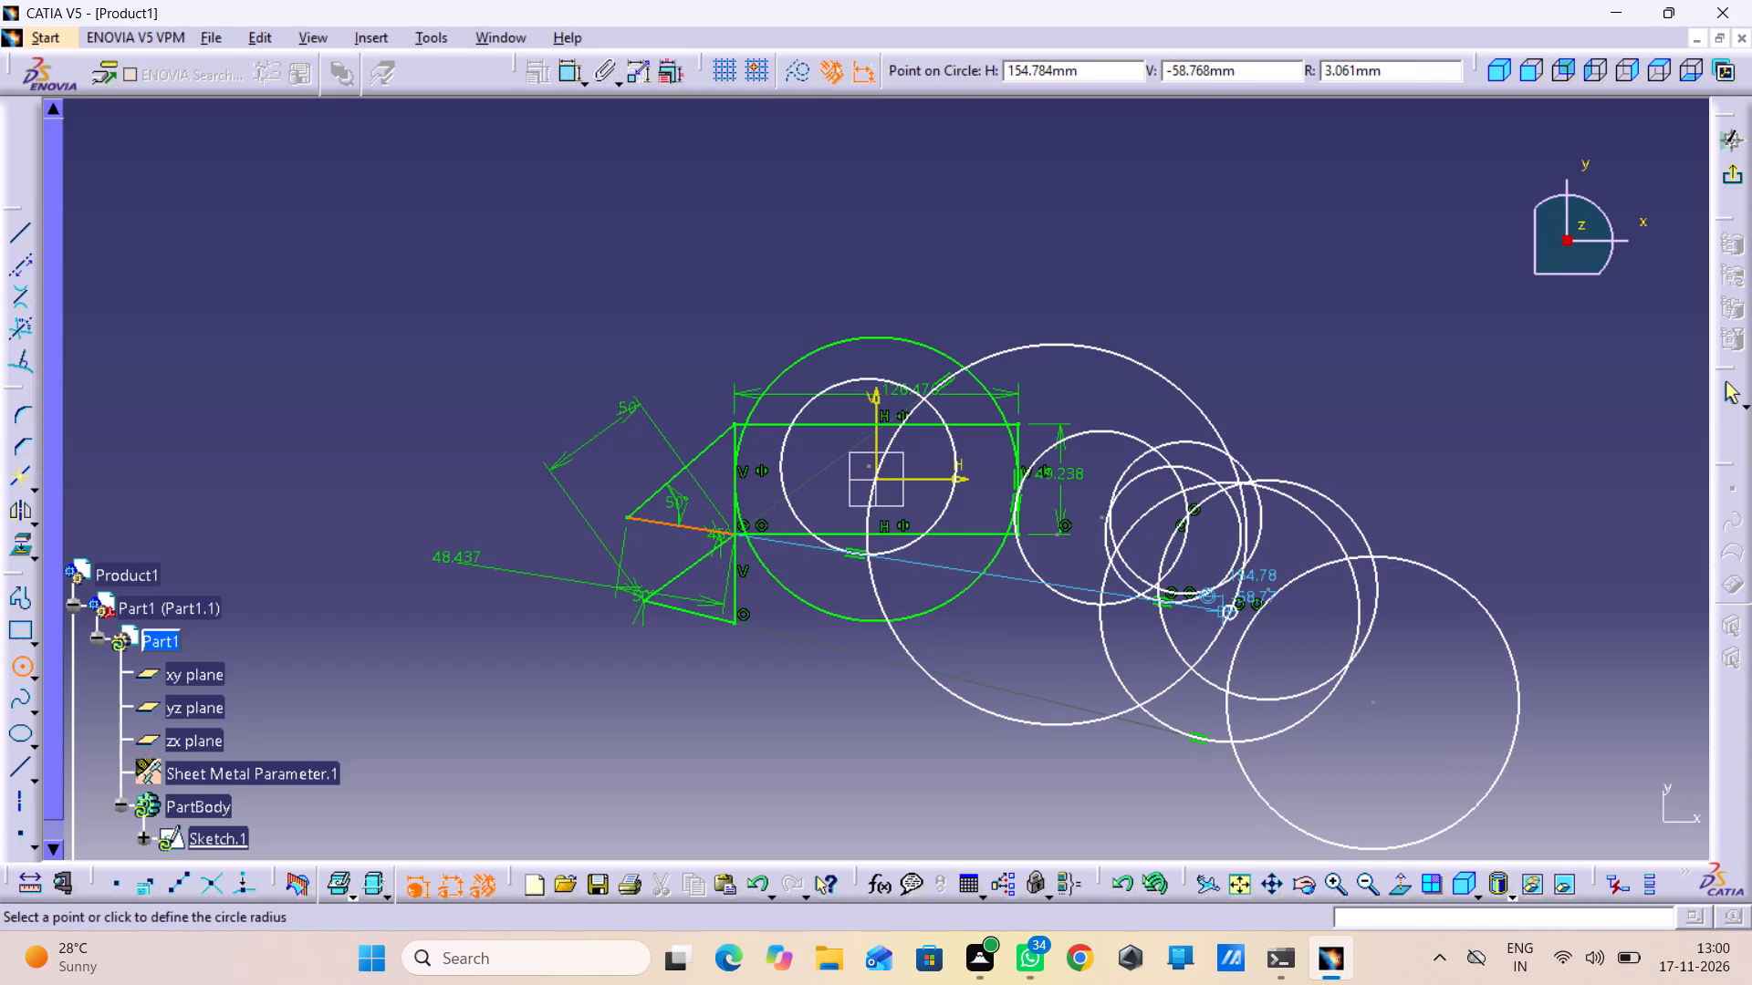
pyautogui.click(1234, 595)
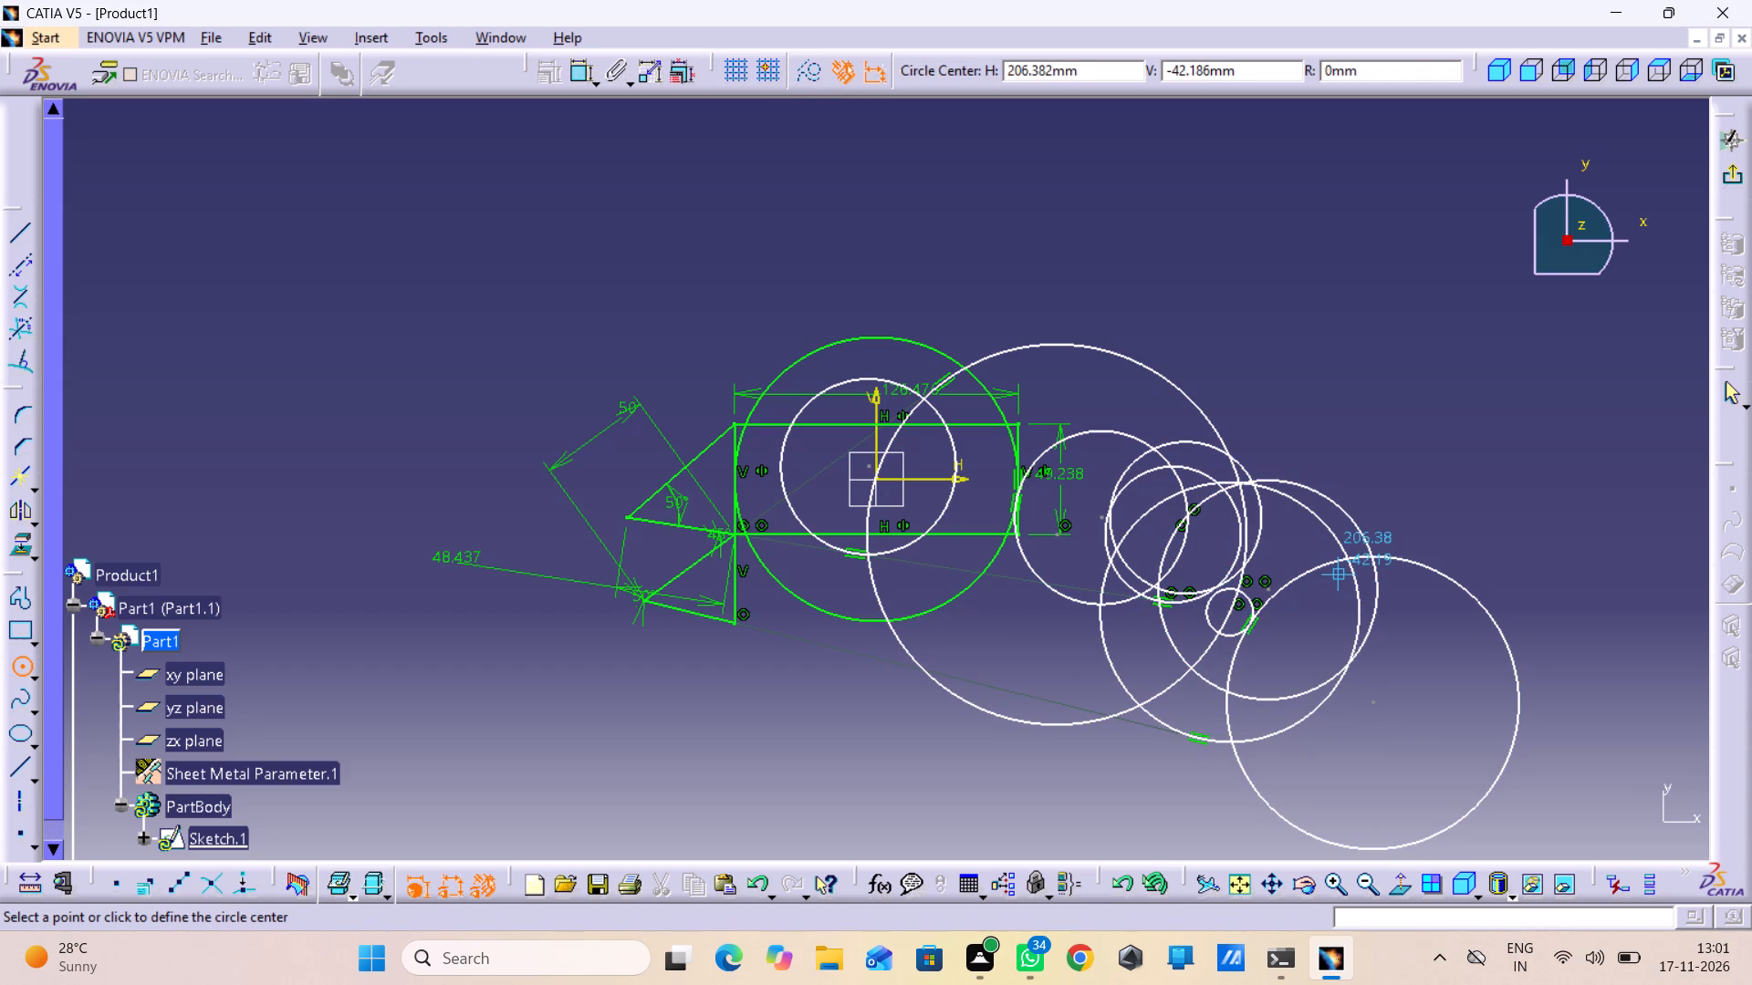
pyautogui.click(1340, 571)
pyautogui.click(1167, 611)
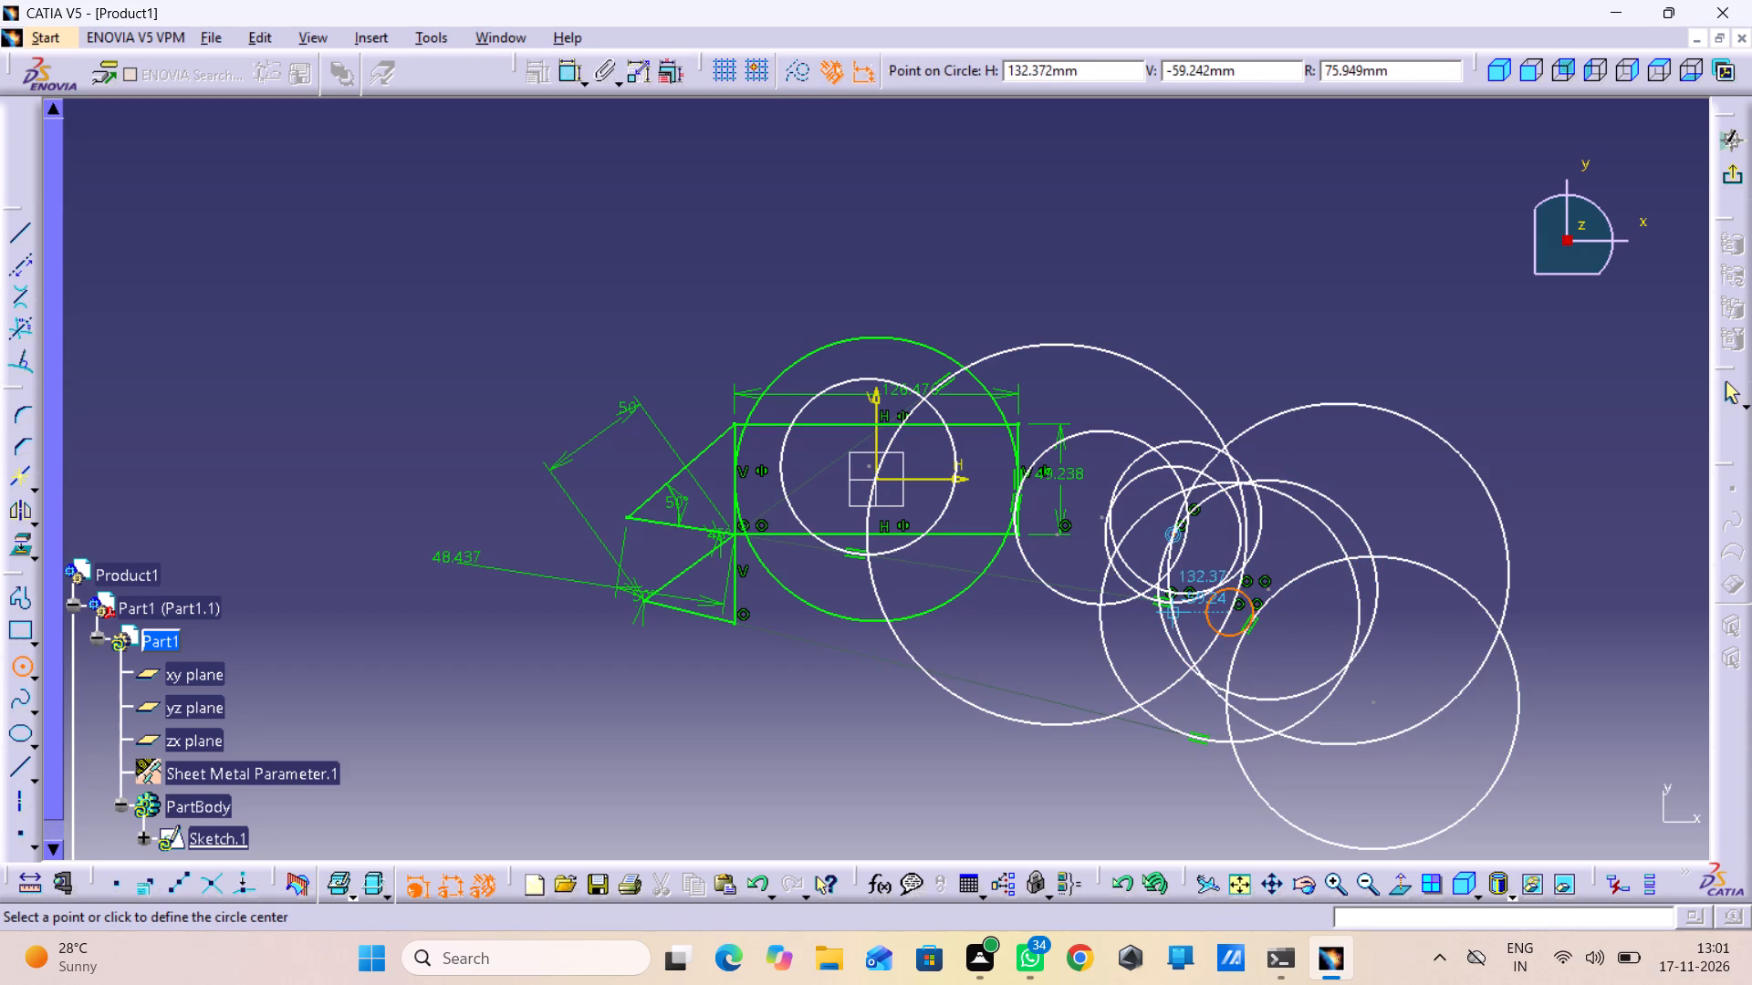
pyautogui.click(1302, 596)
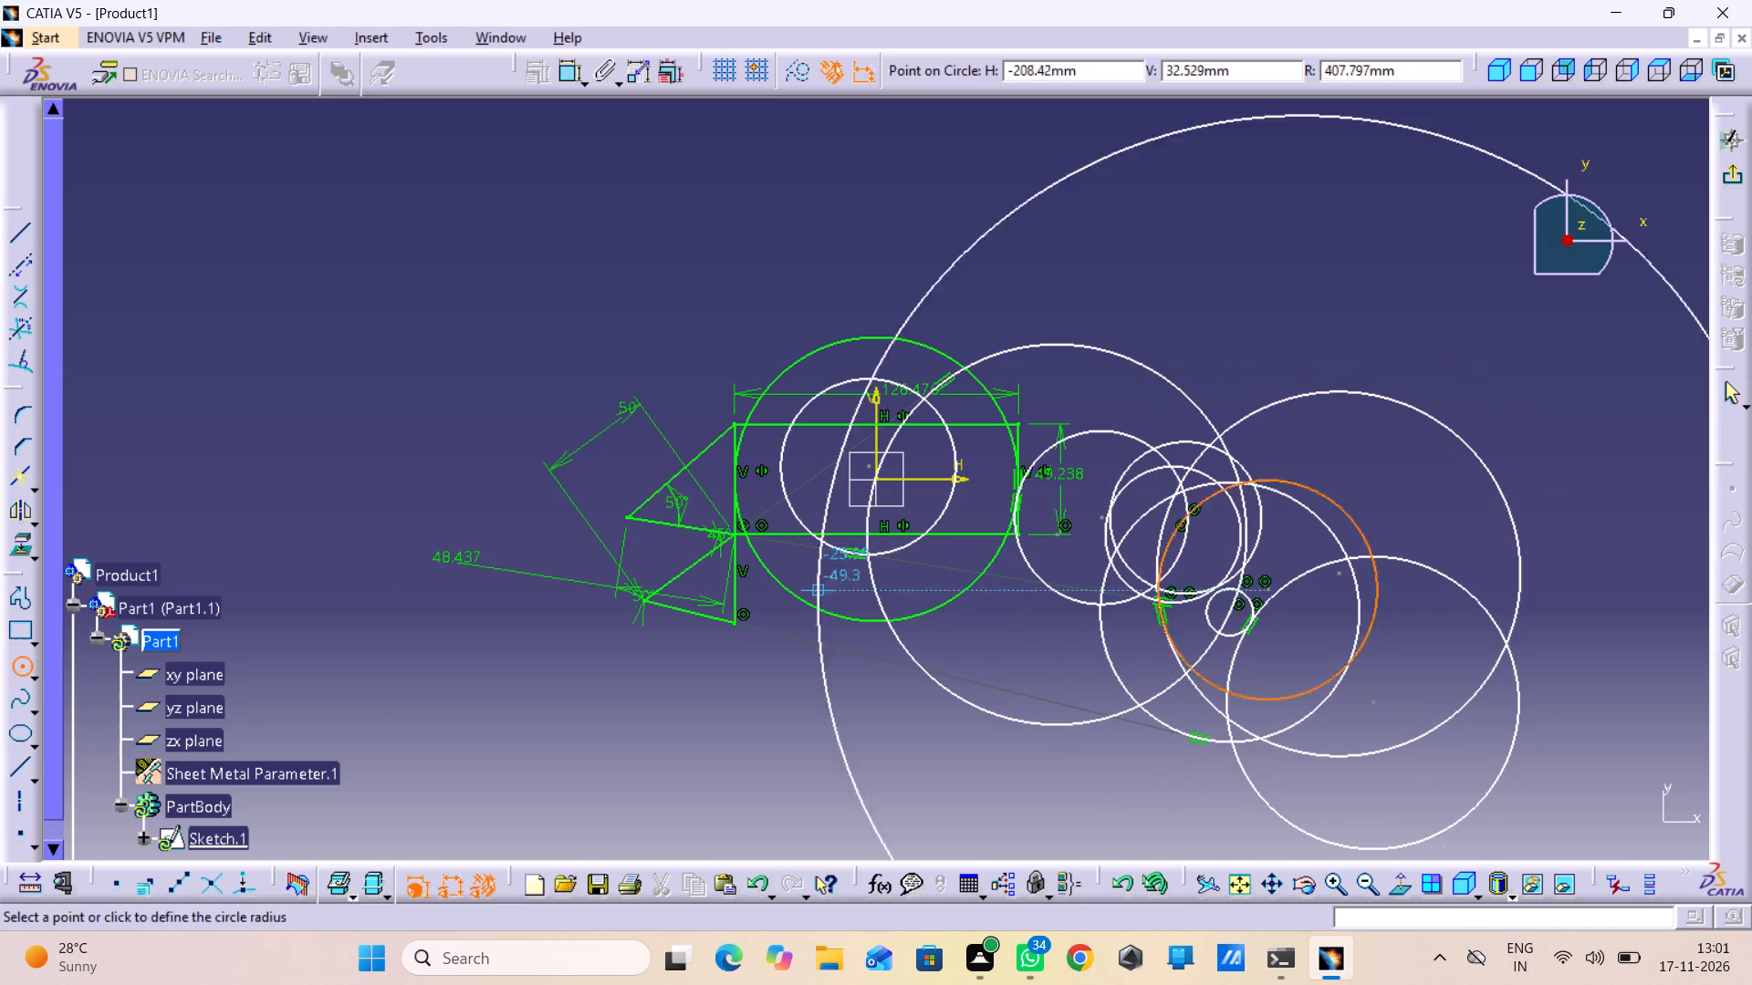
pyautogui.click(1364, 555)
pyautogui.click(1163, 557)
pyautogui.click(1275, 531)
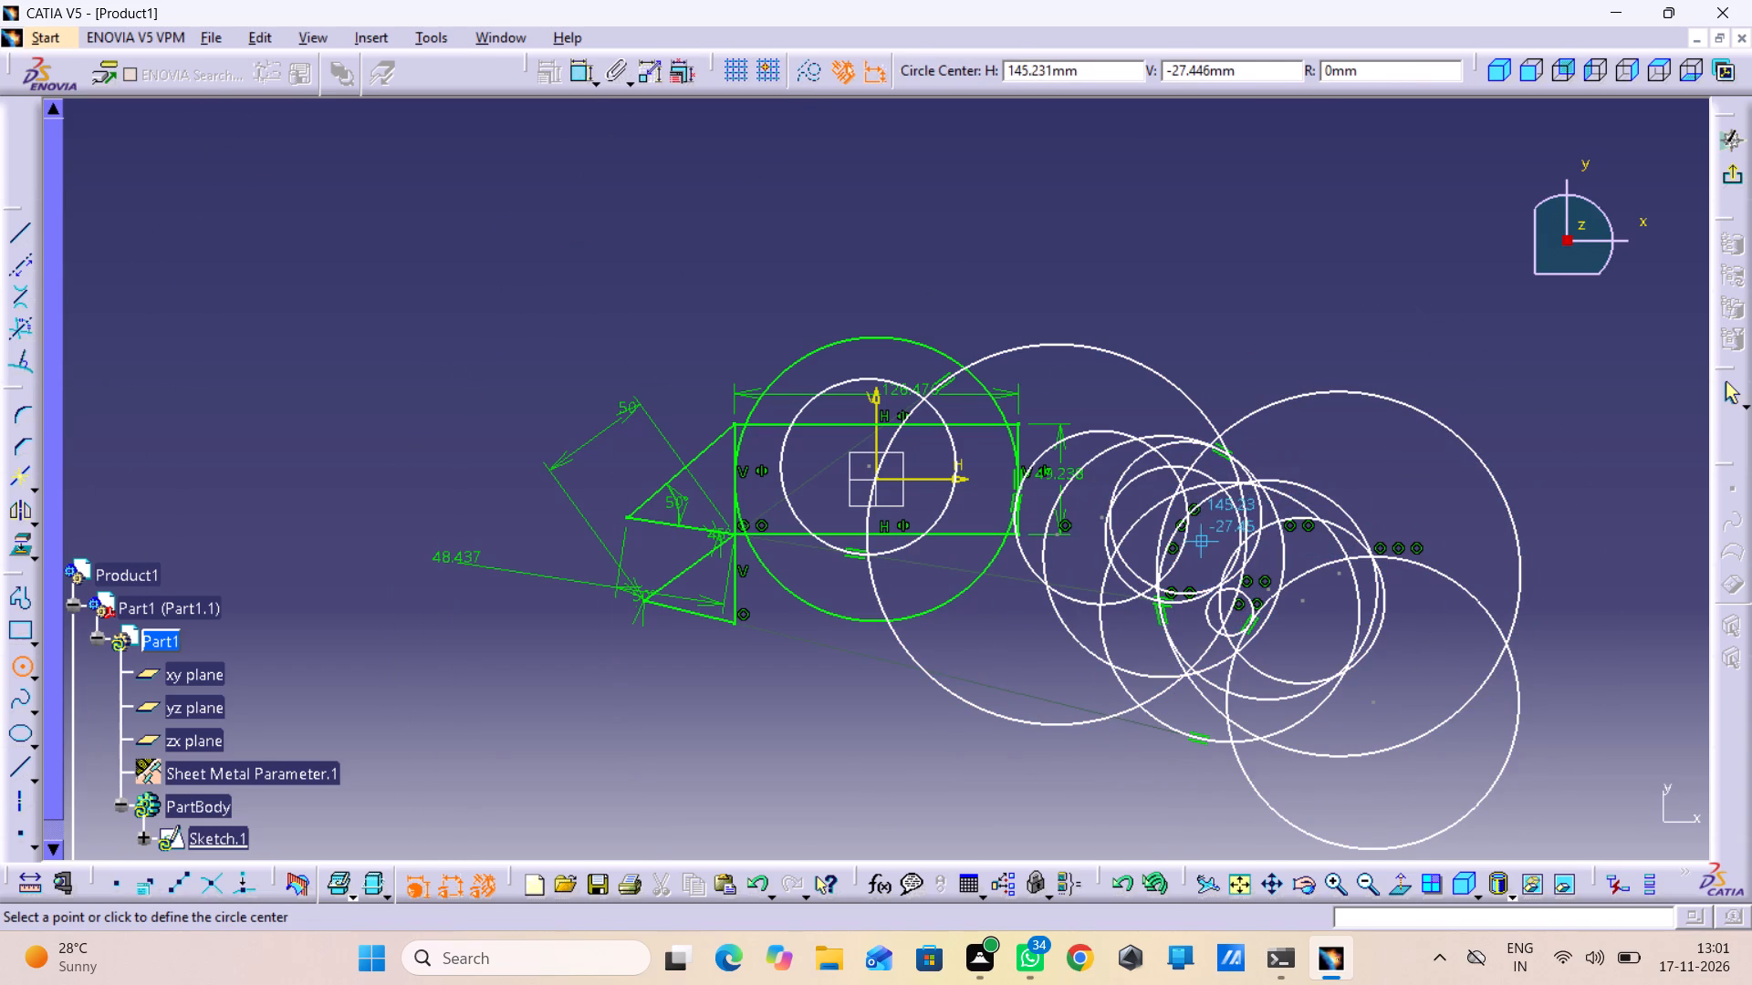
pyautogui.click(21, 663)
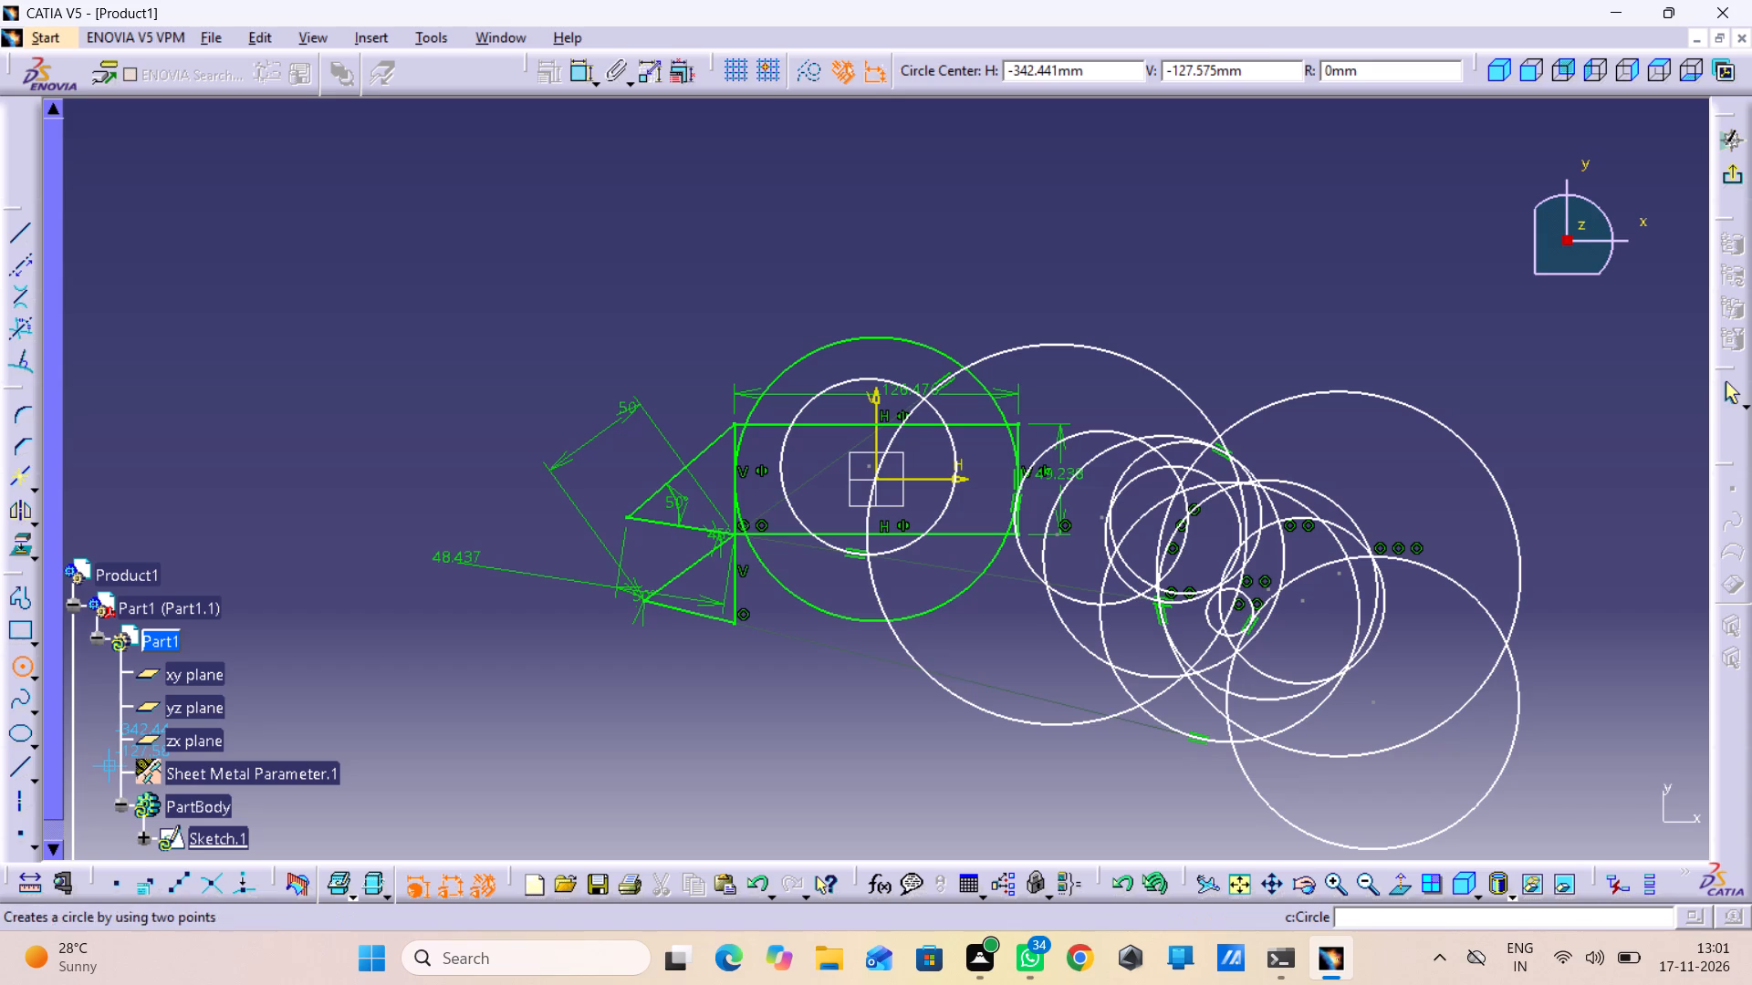
# Delete all existing geometry in Sketch.1, including the rectangle, triangular profiles, dimensions and every circle.
pyautogui.moveTo(1551, 295); pyautogui.dragTo(798, 840)
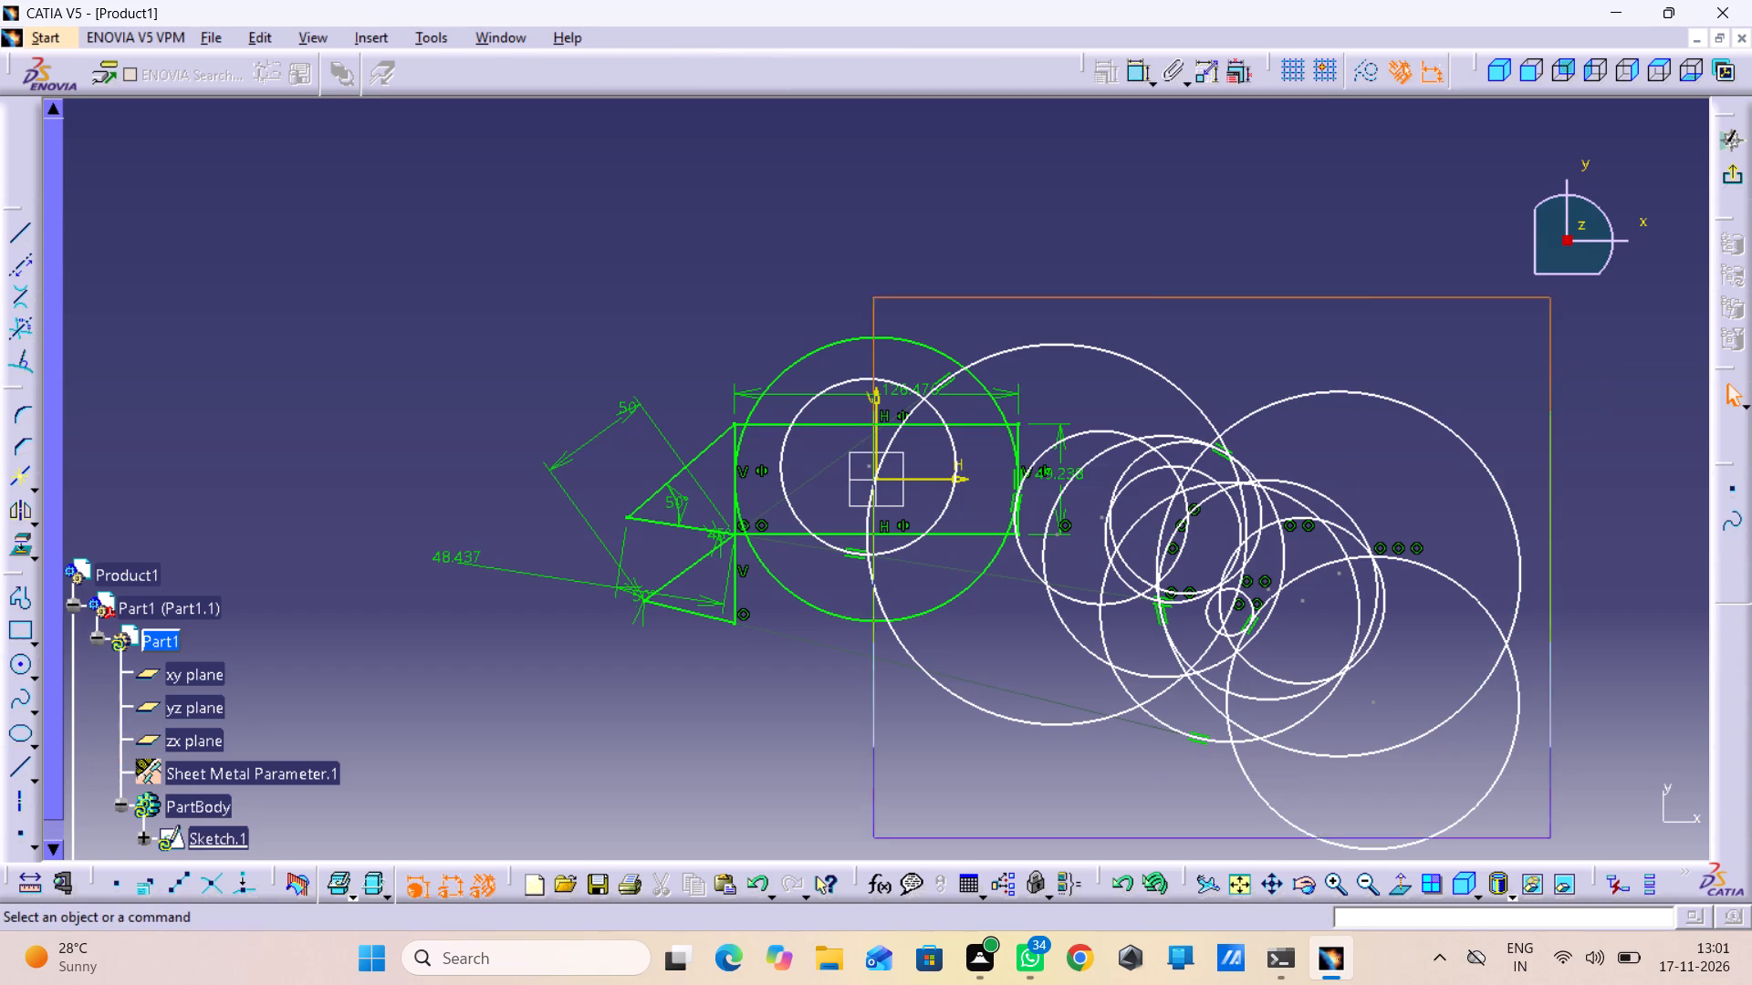
pyautogui.moveTo(798, 840); pyautogui.dragTo(460, 732)
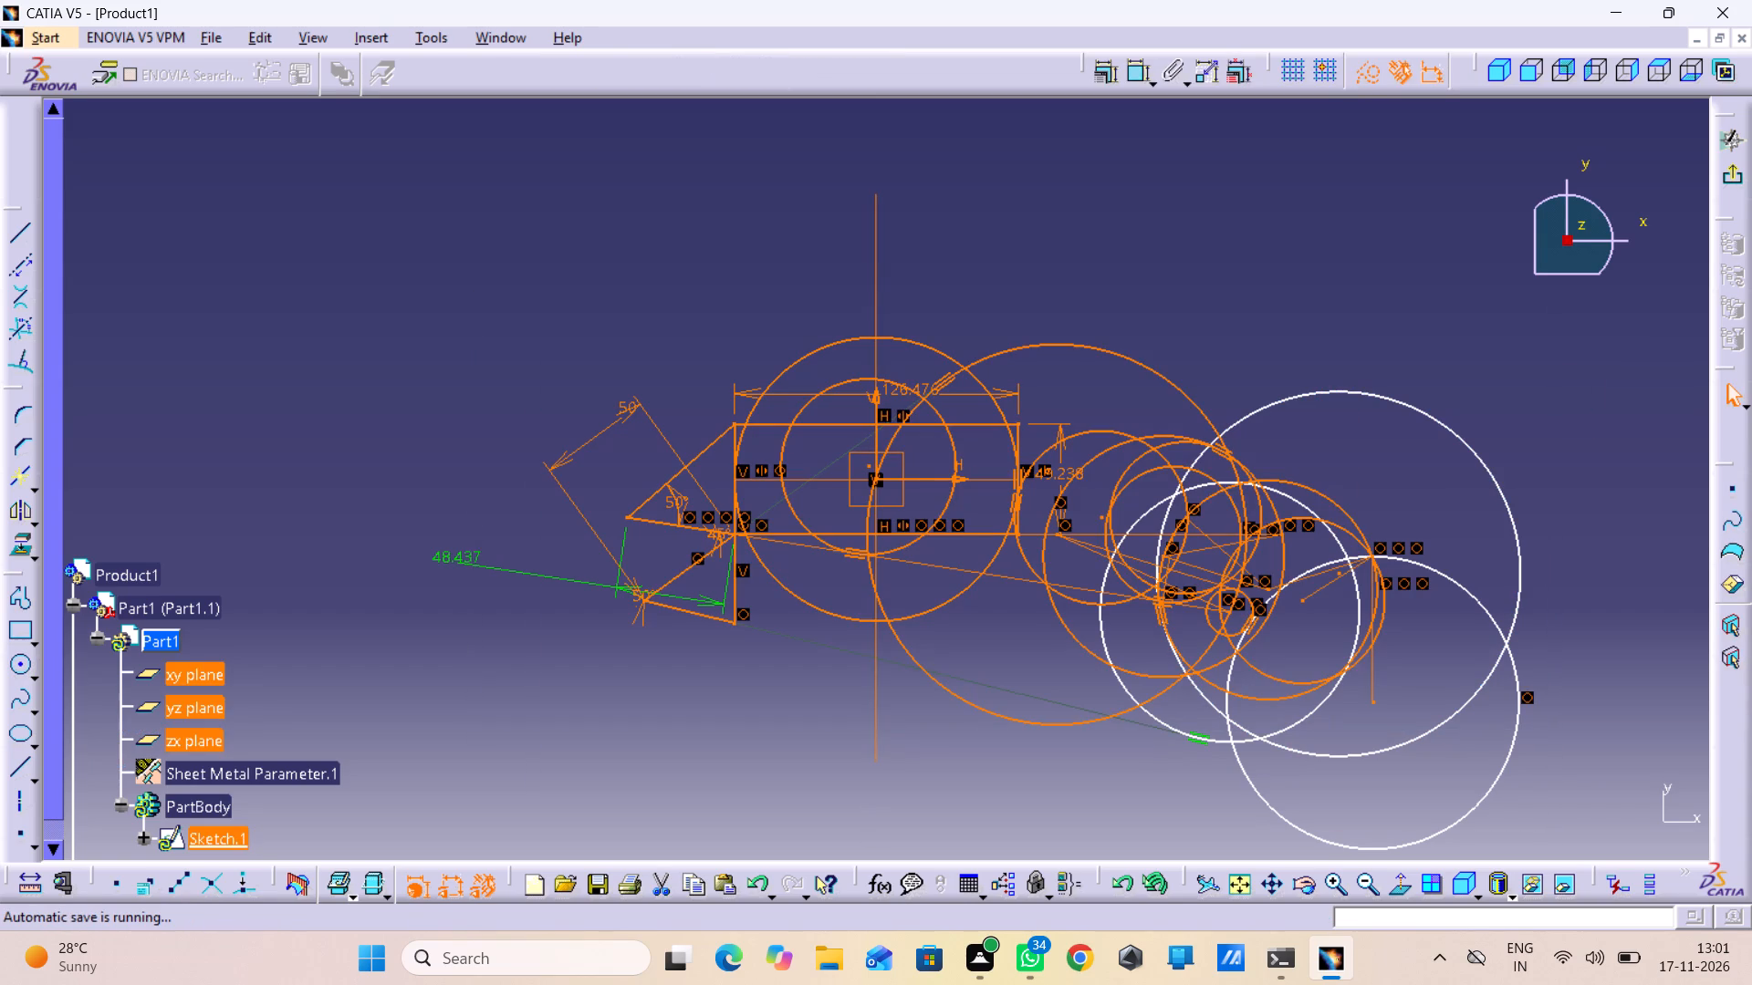
pyautogui.press('Delete')
pyautogui.moveTo(1601, 386); pyautogui.dragTo(1588, 500)
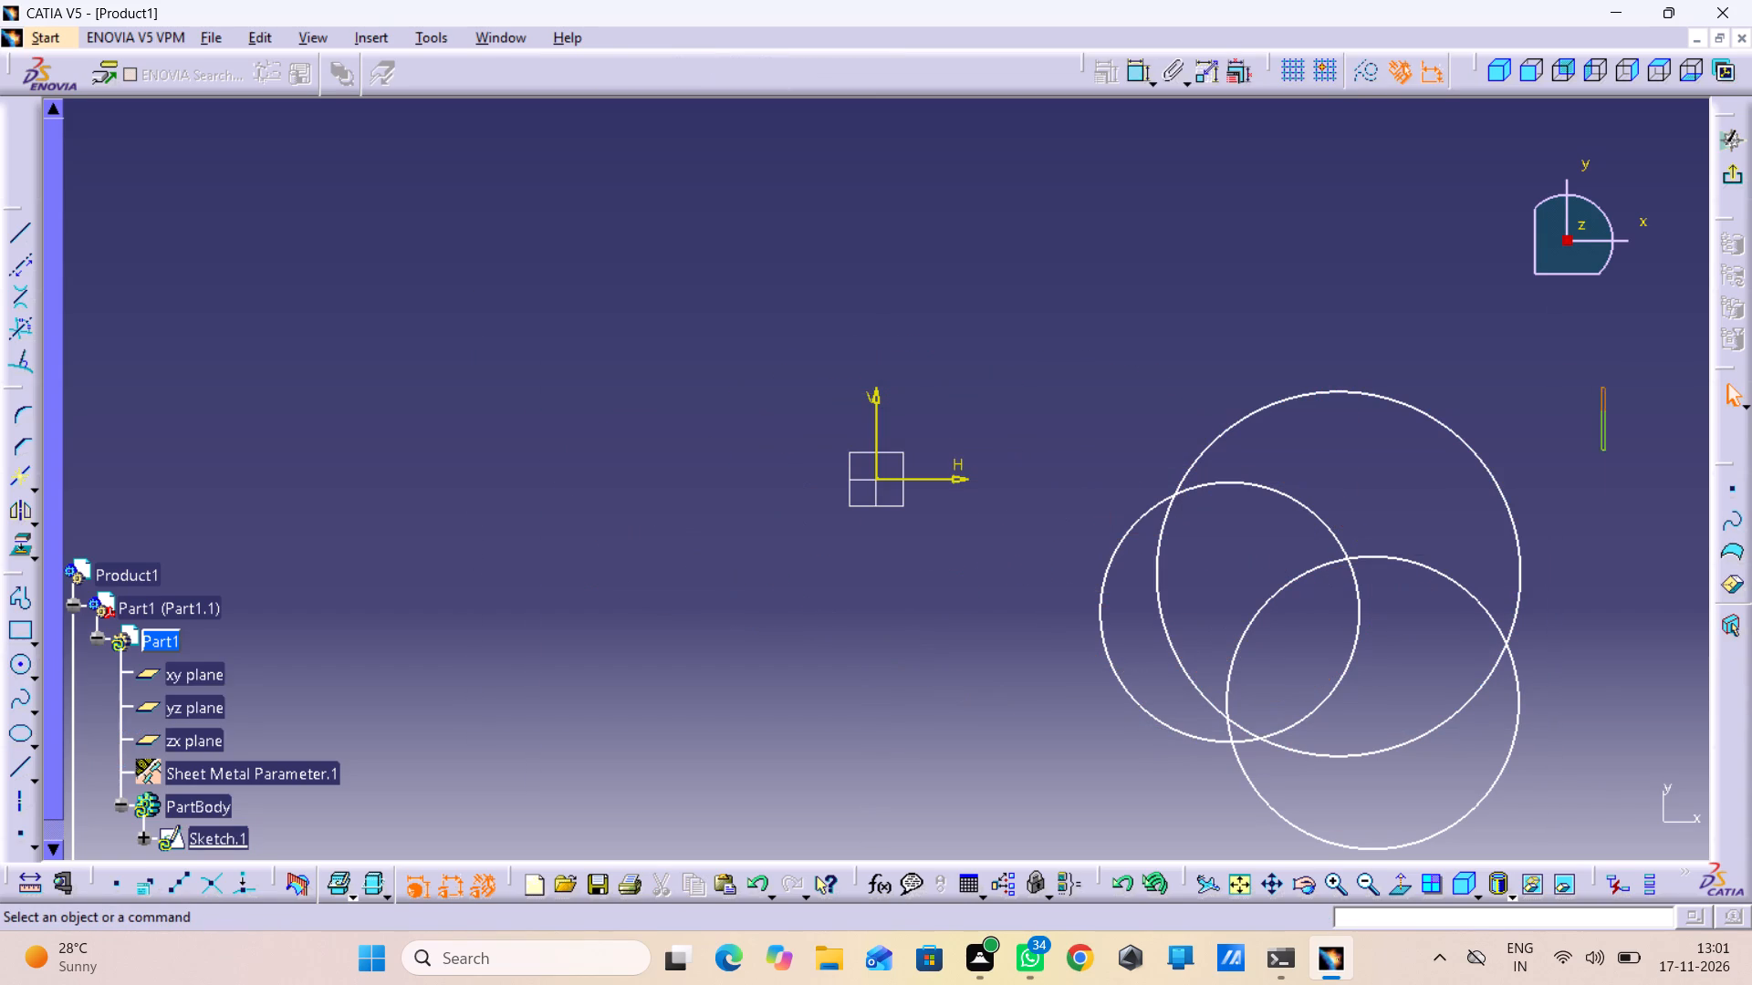
pyautogui.moveTo(1588, 500); pyautogui.dragTo(999, 887)
pyautogui.press('Delete')
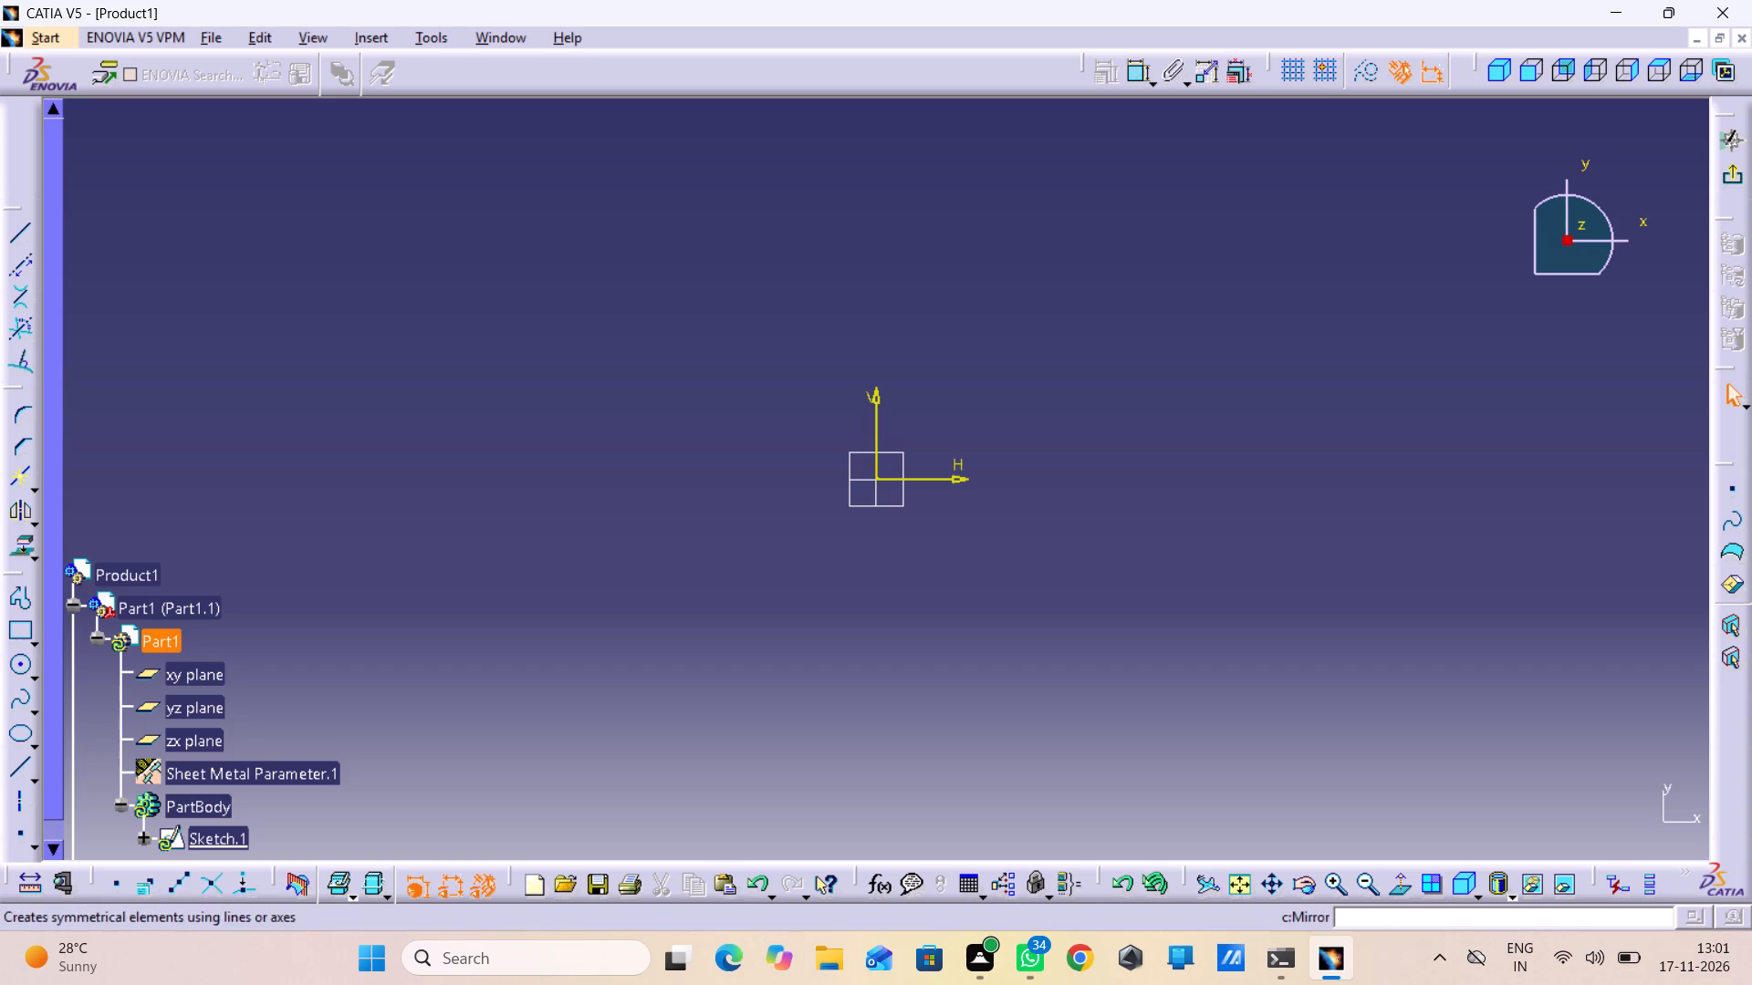
# Sketch a closed rectangle about 203 mm wide and 116 mm high around the origin from four separate lines.
pyautogui.click(21, 231)
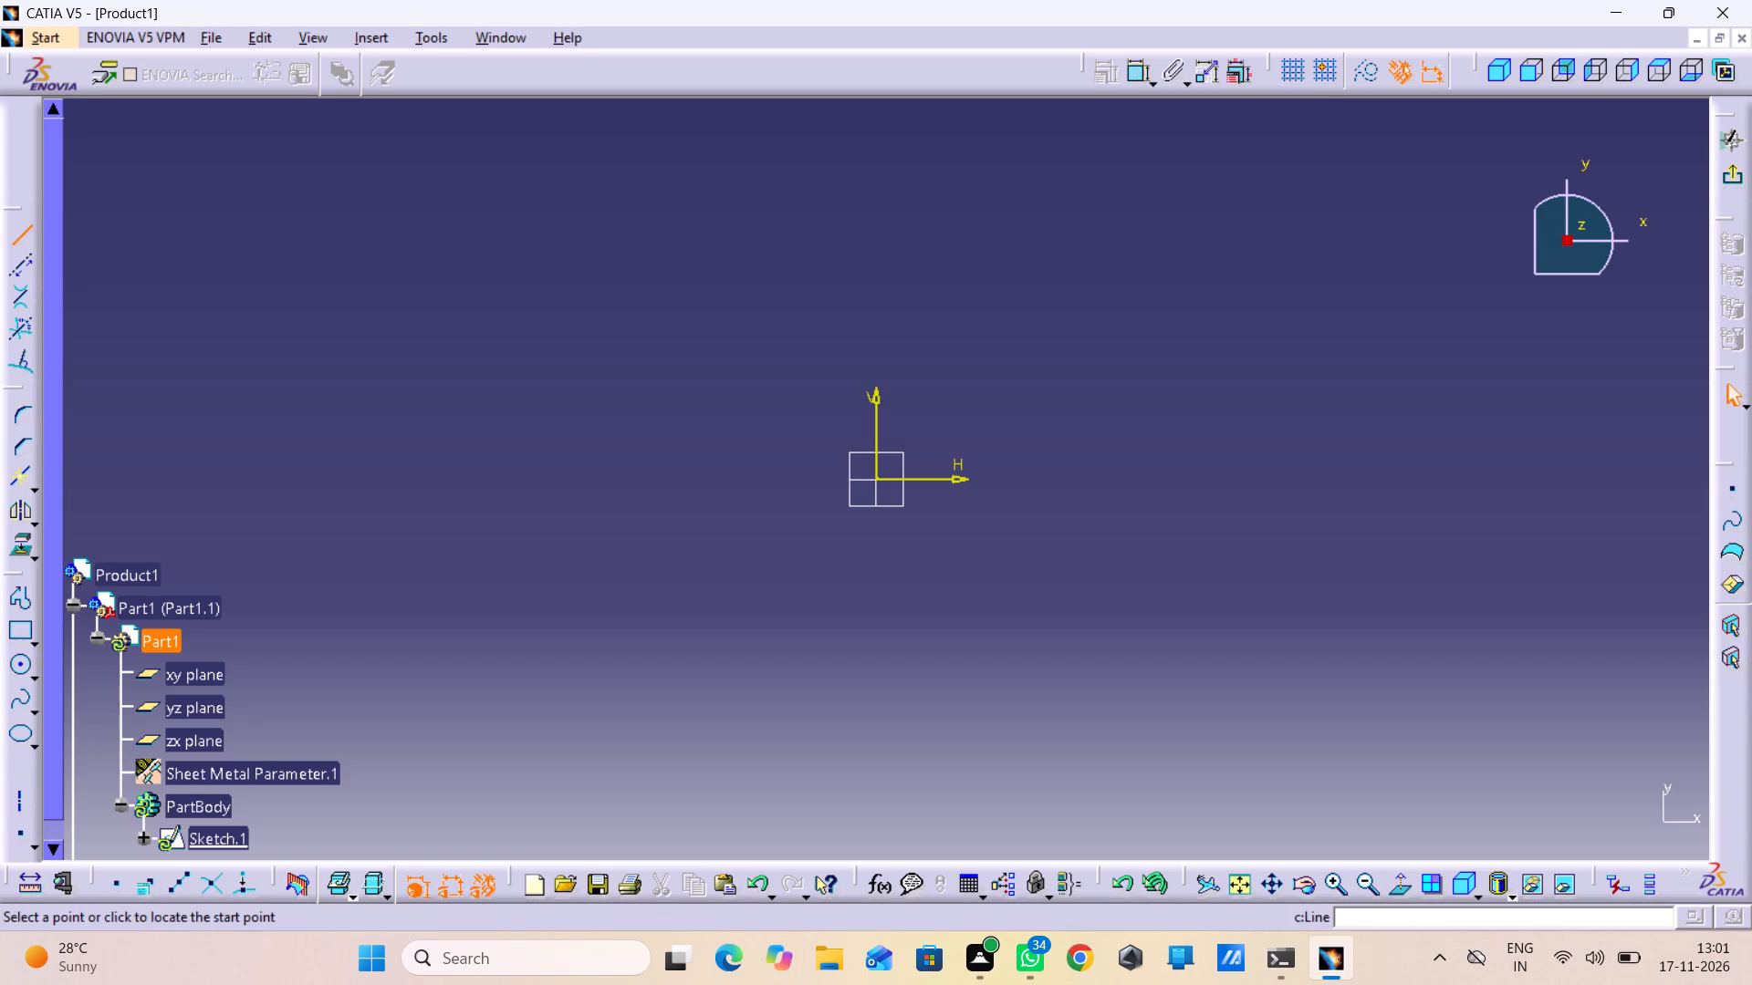
pyautogui.click(21, 231)
pyautogui.moveTo(731, 354); pyautogui.dragTo(731, 386)
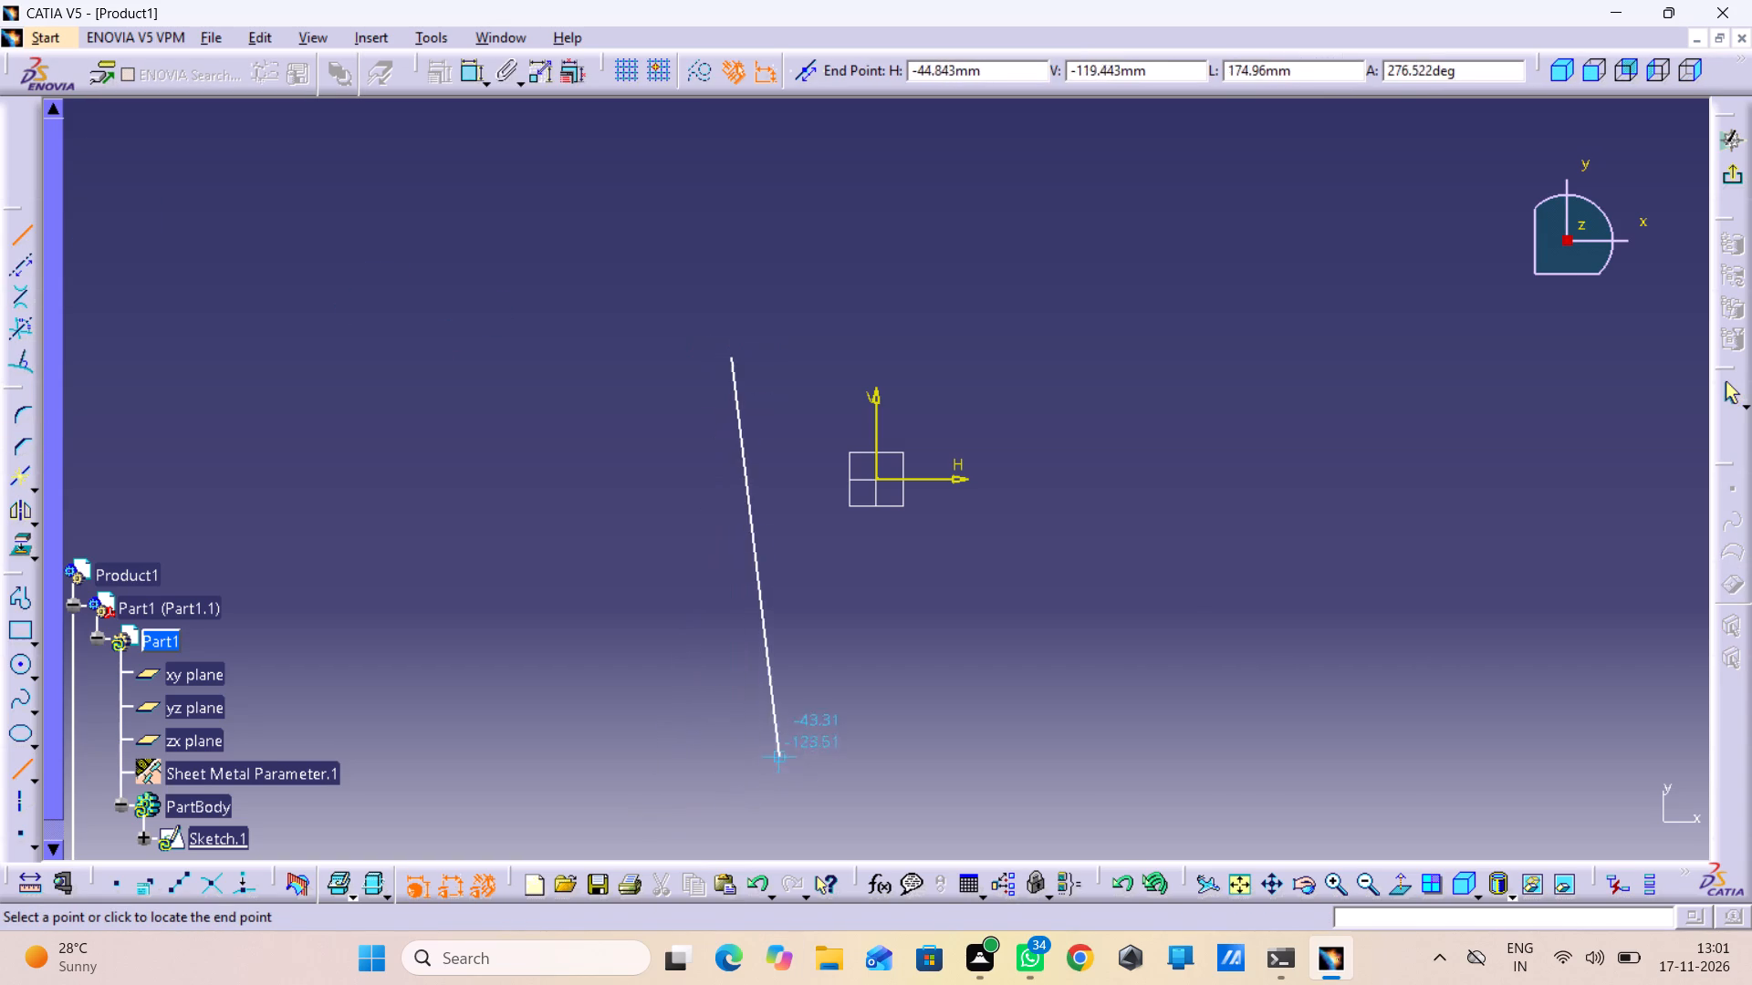
pyautogui.click(734, 614)
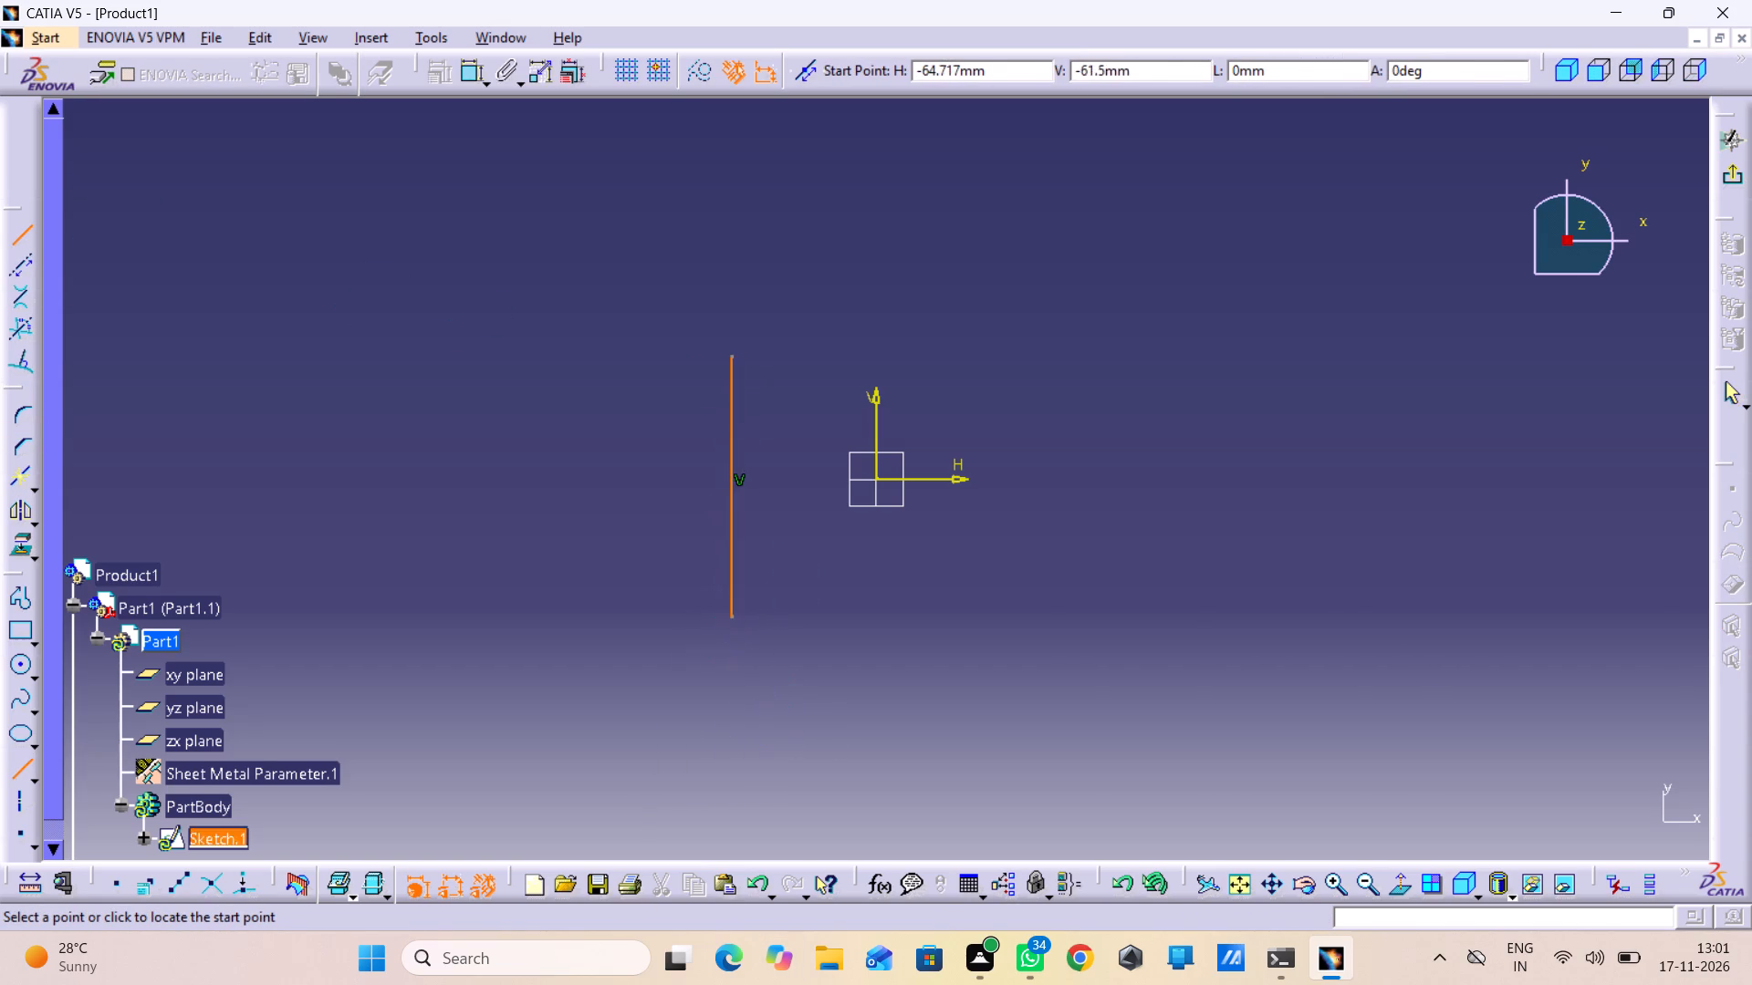
pyautogui.click(1185, 620)
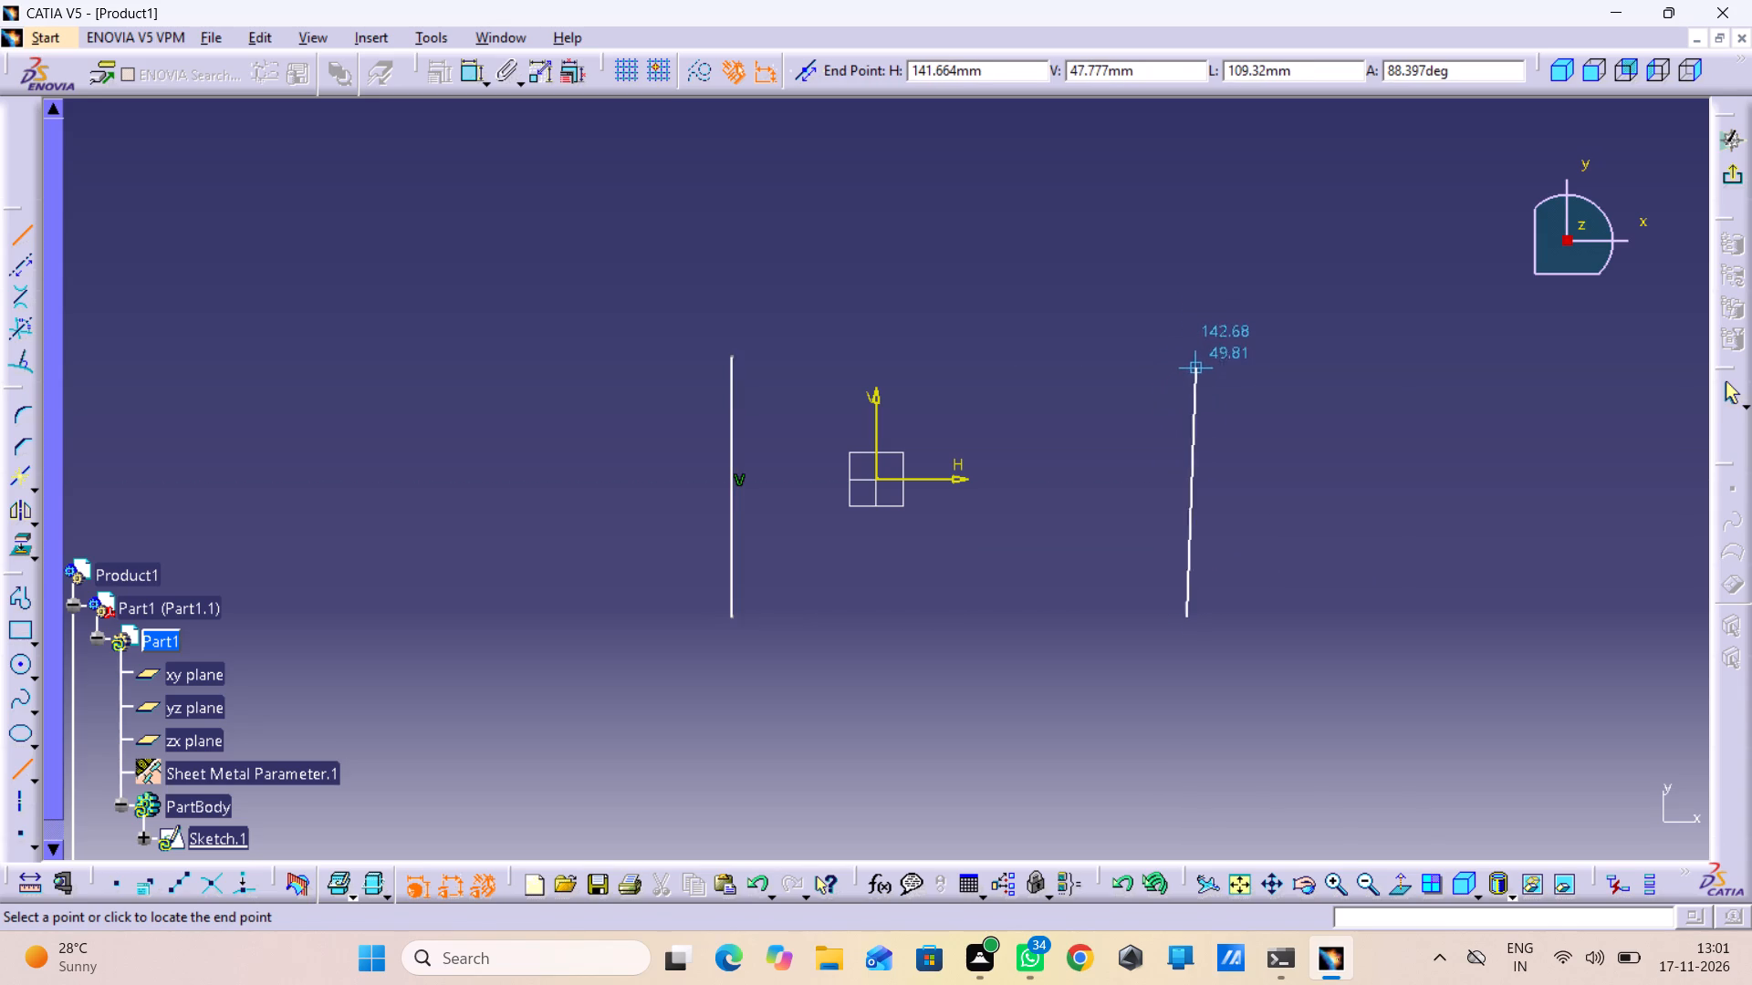
pyautogui.click(1184, 358)
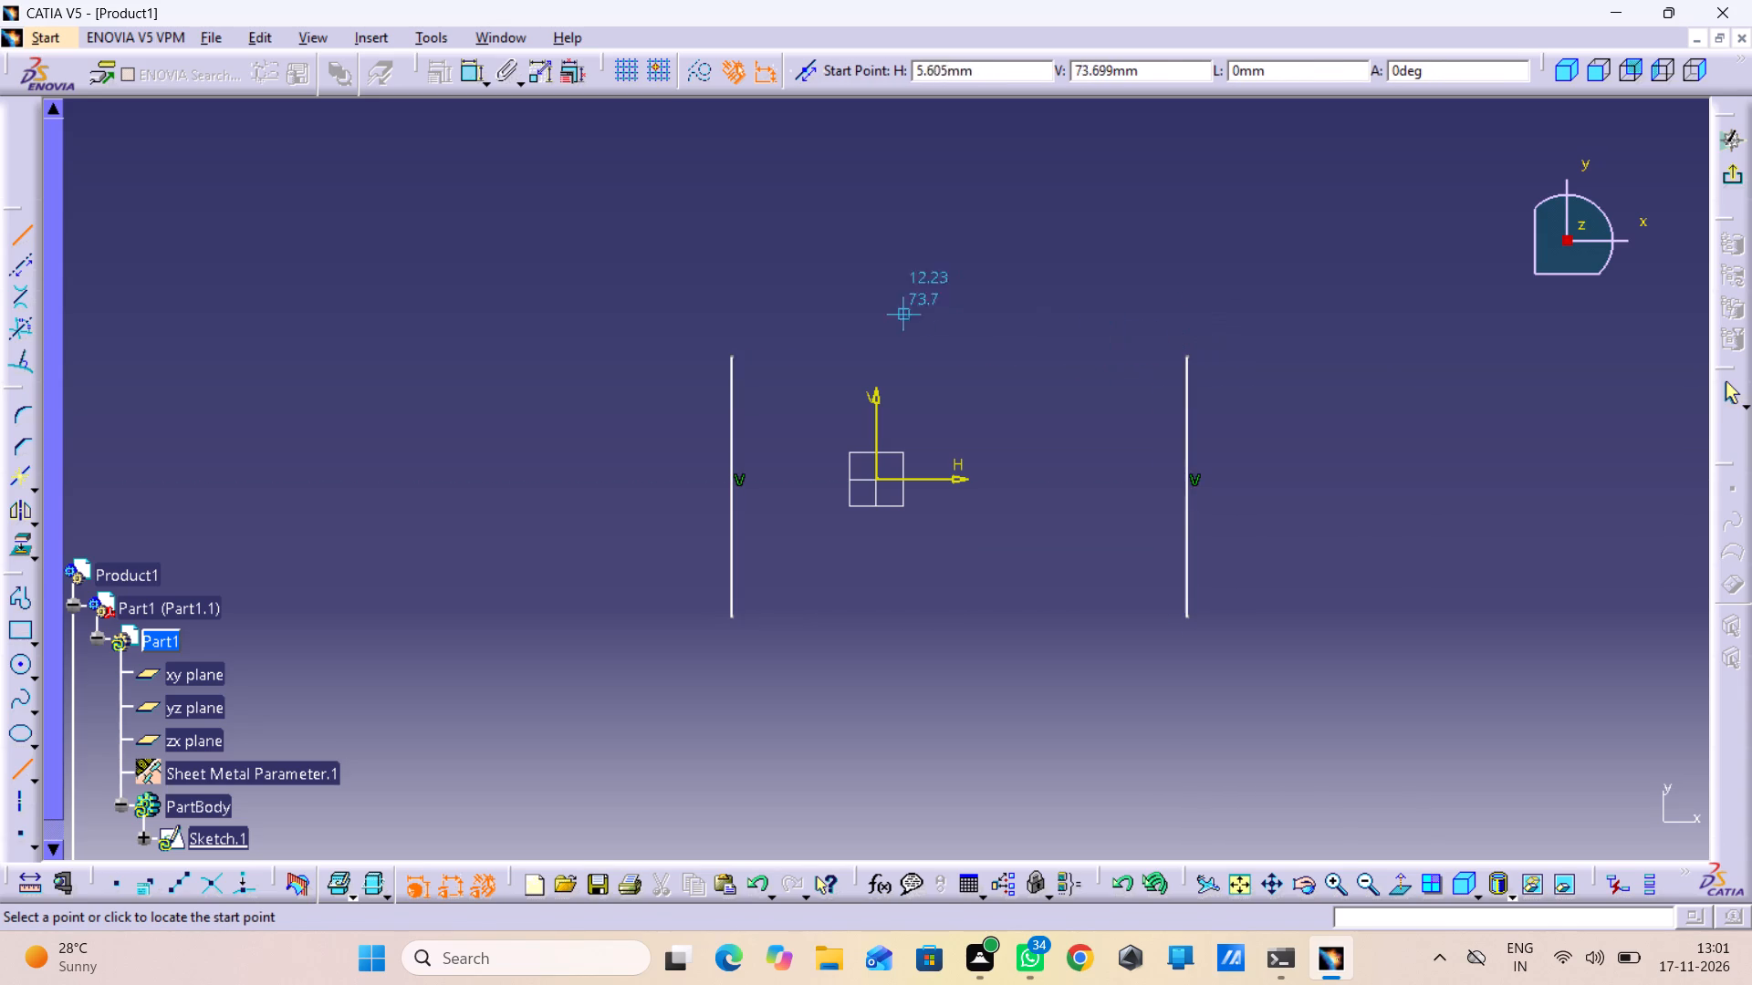
pyautogui.click(730, 362)
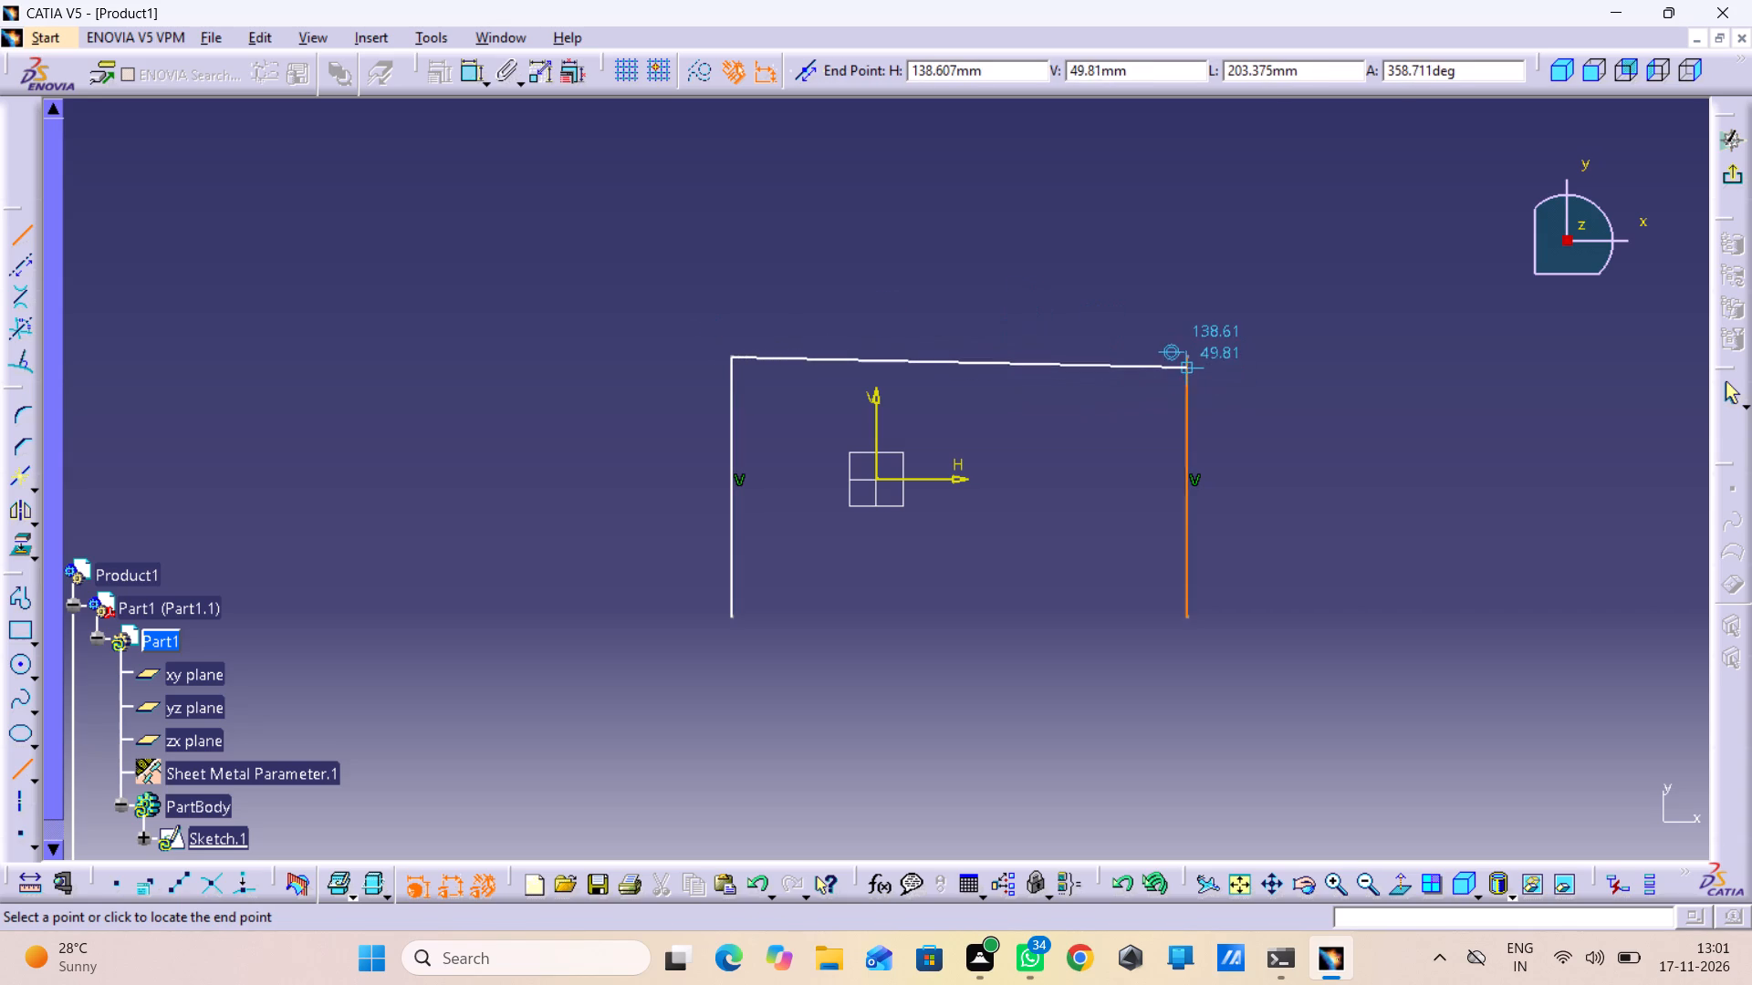
pyautogui.click(1181, 358)
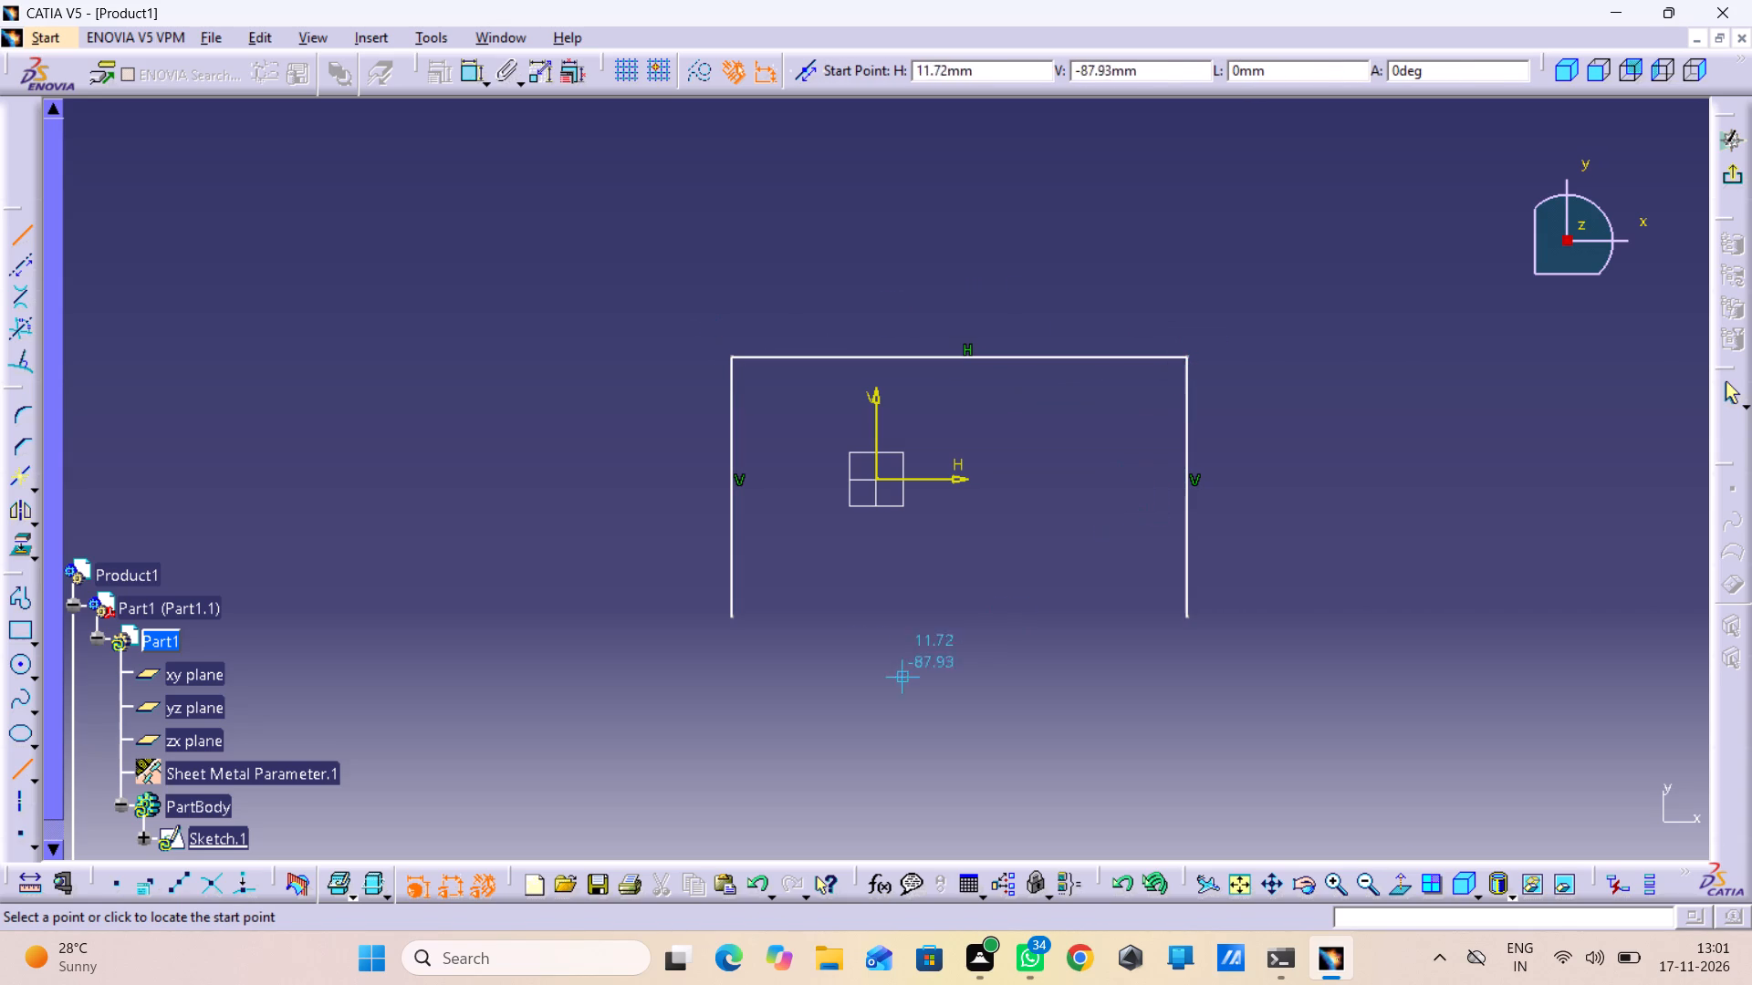
pyautogui.click(733, 614)
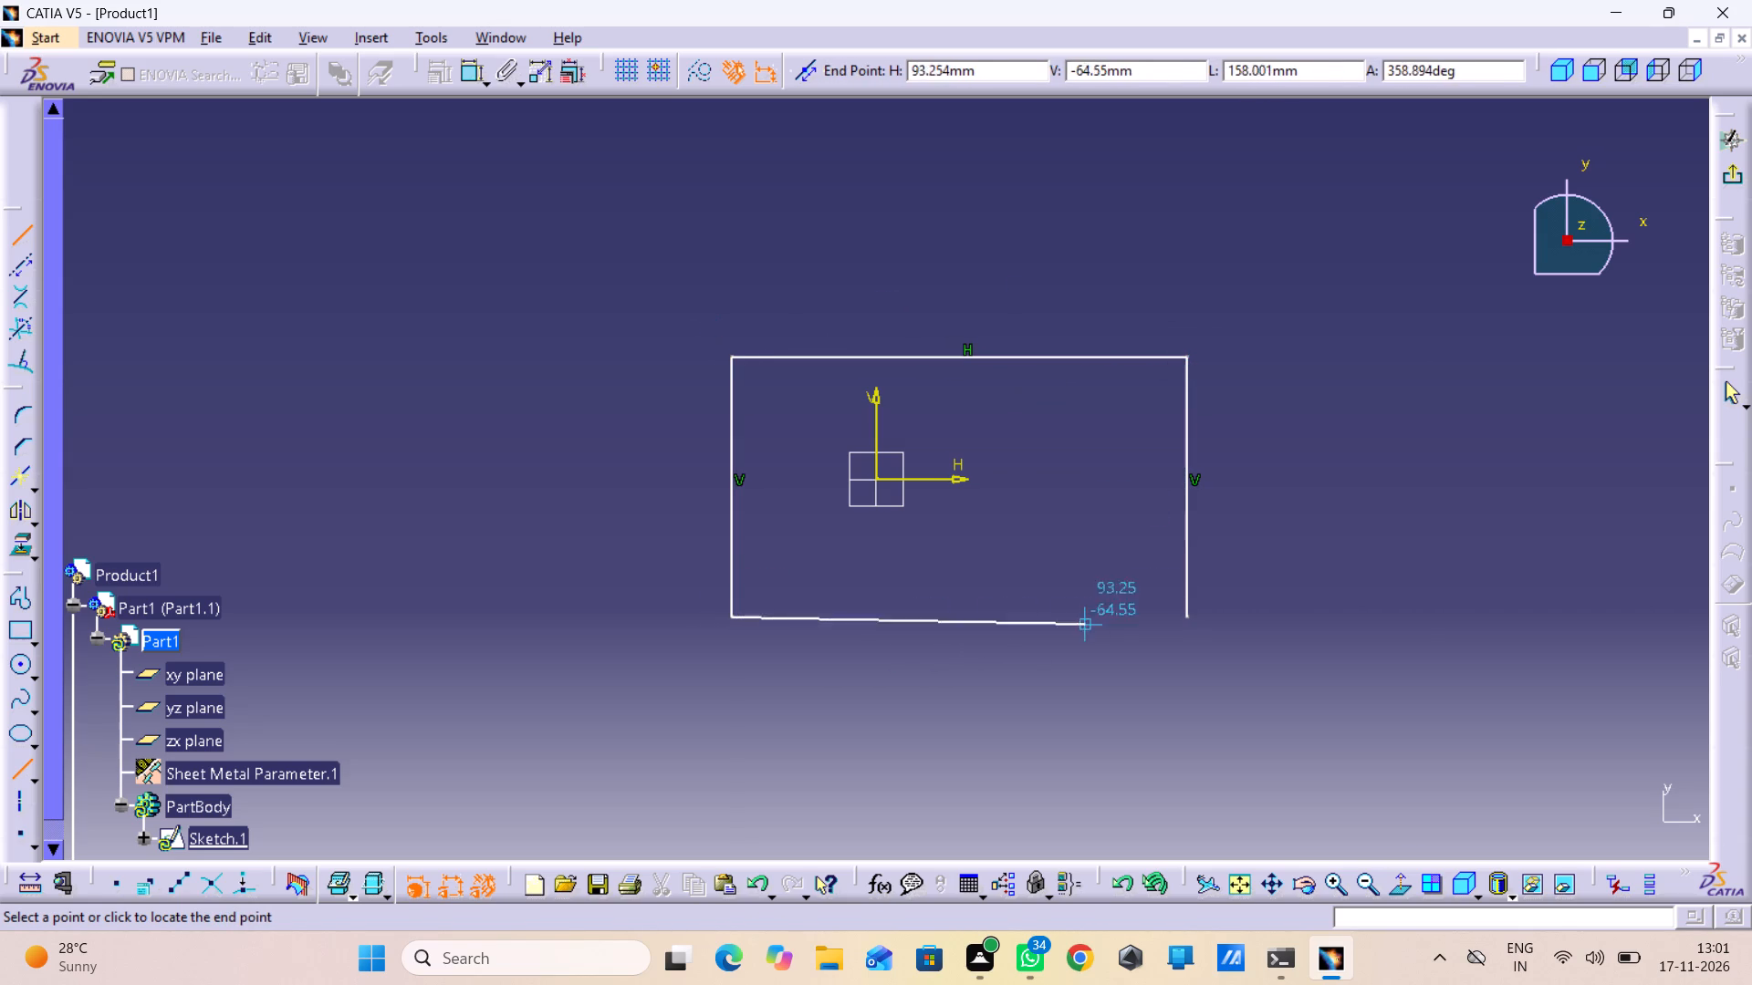
pyautogui.click(1186, 614)
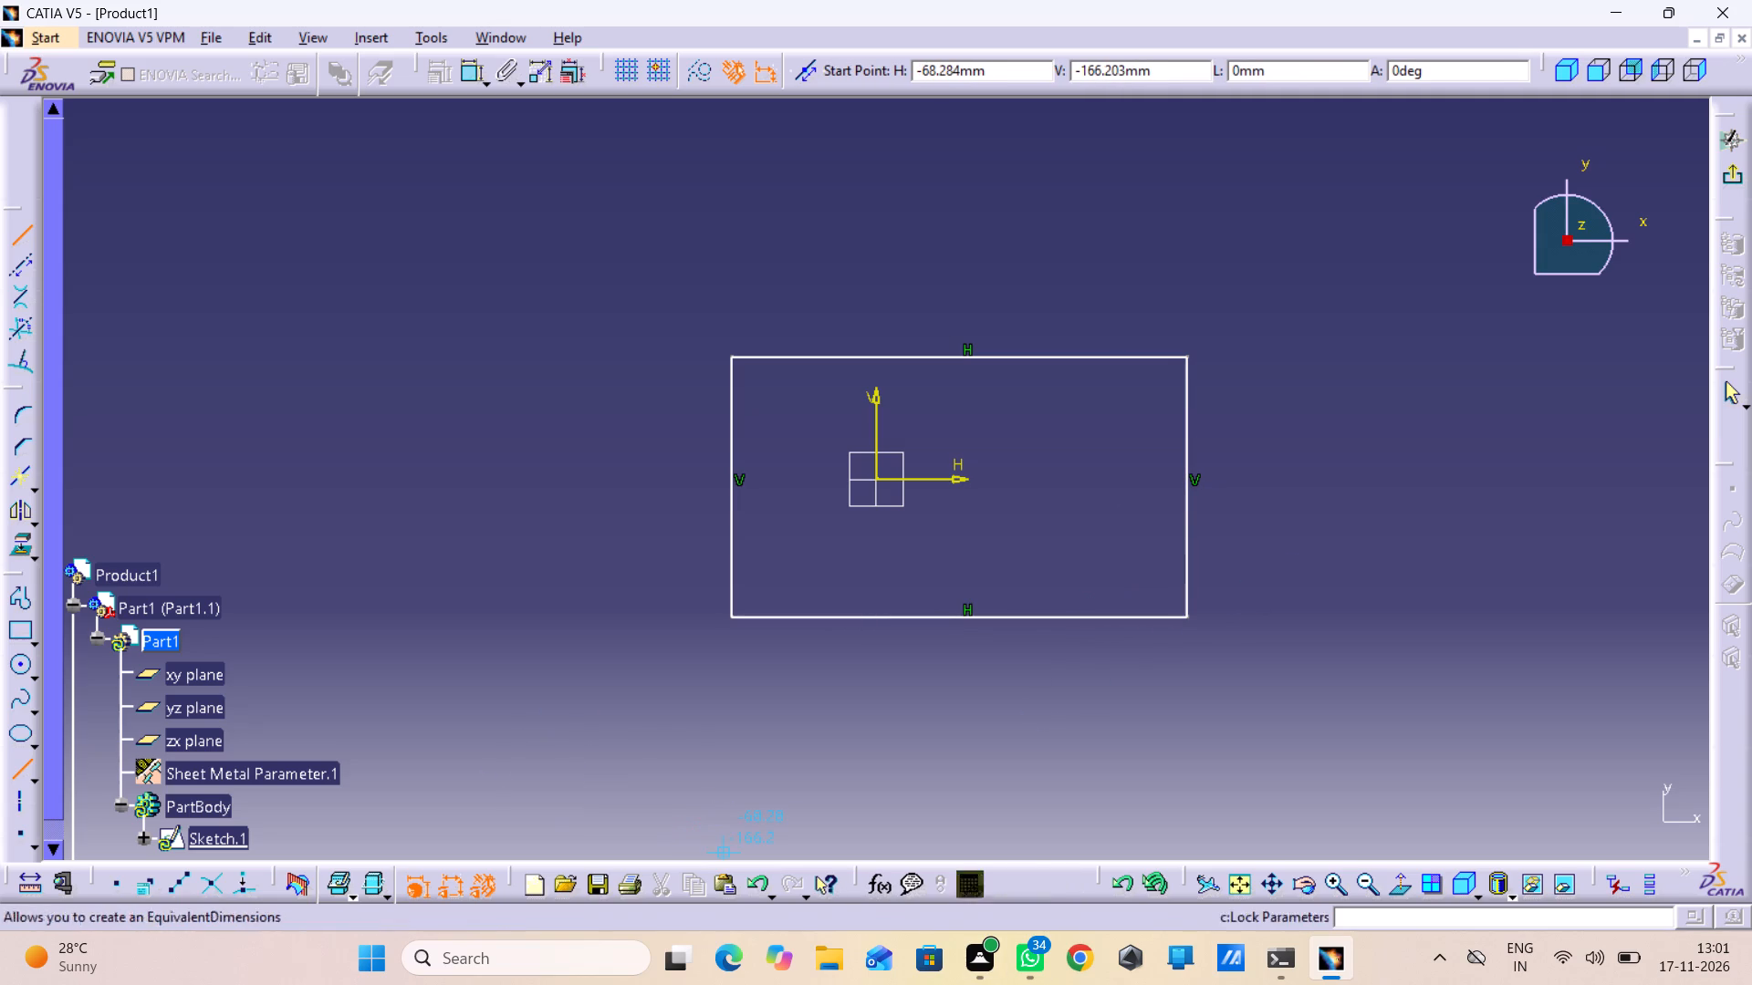
pyautogui.click(4, 761)
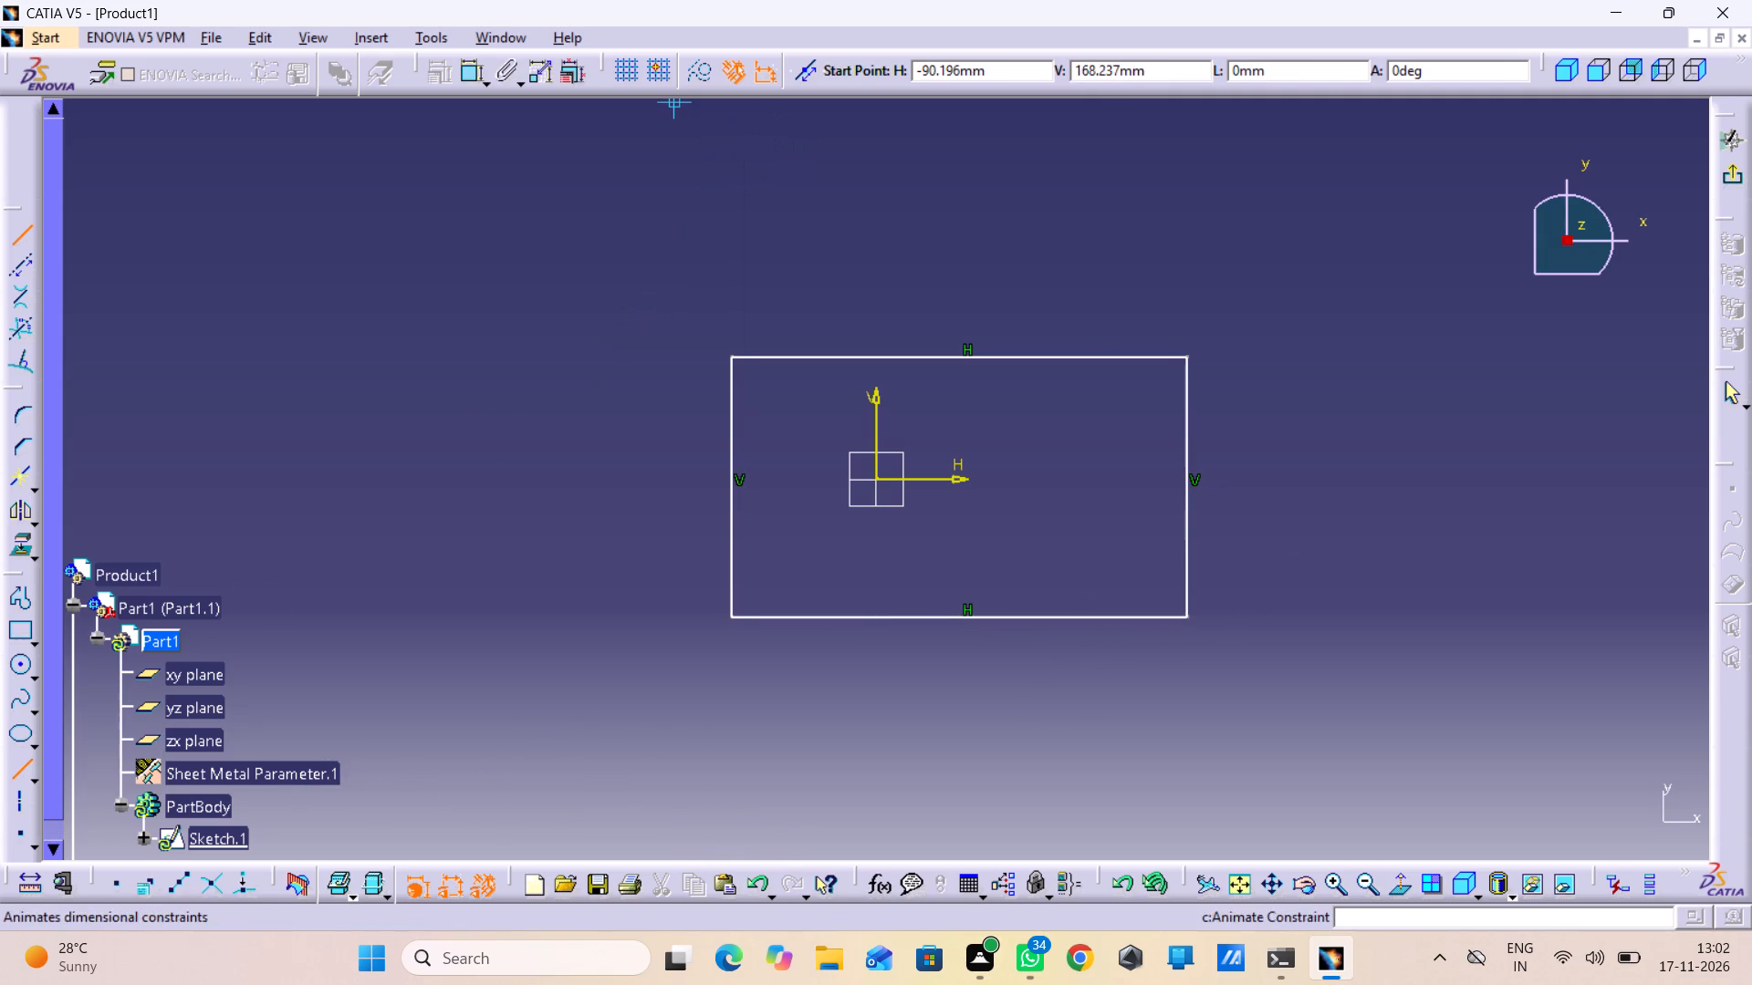
# Constrain the rectangle's two horizontal lines symmetrically about the H axis.
pyautogui.doubleClick(474, 76)
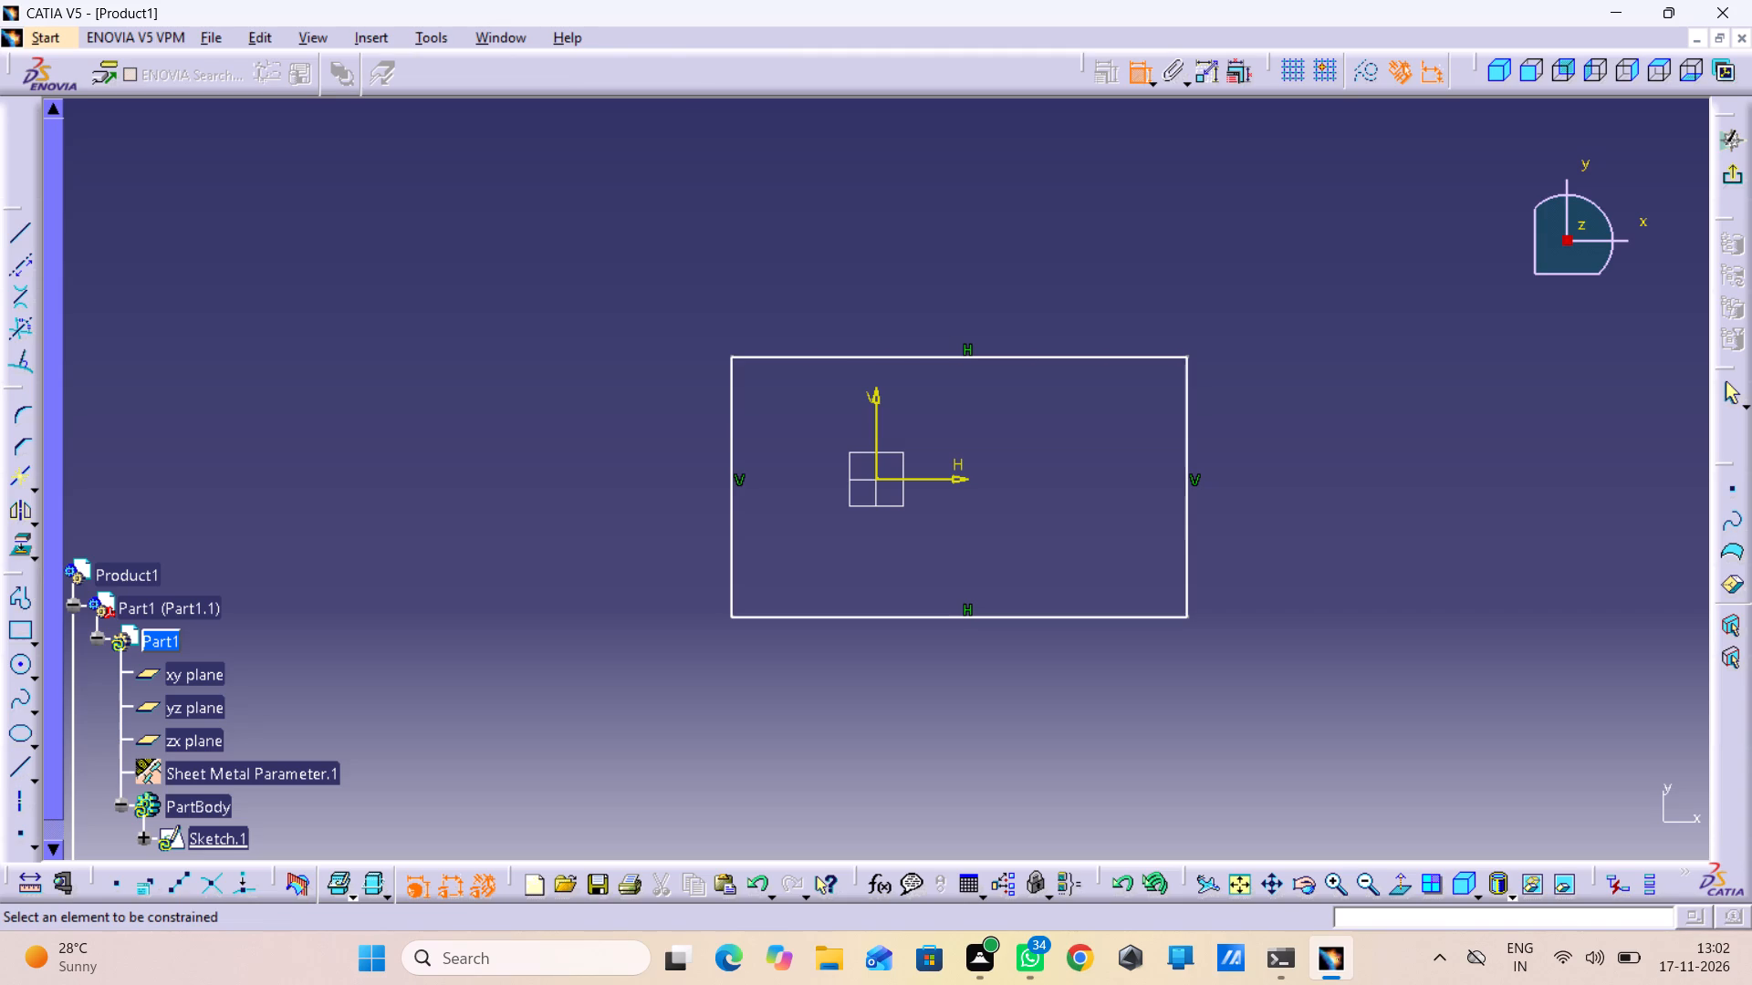
pyautogui.moveTo(1071, 359); pyautogui.dragTo(1060, 377)
pyautogui.click(1053, 618)
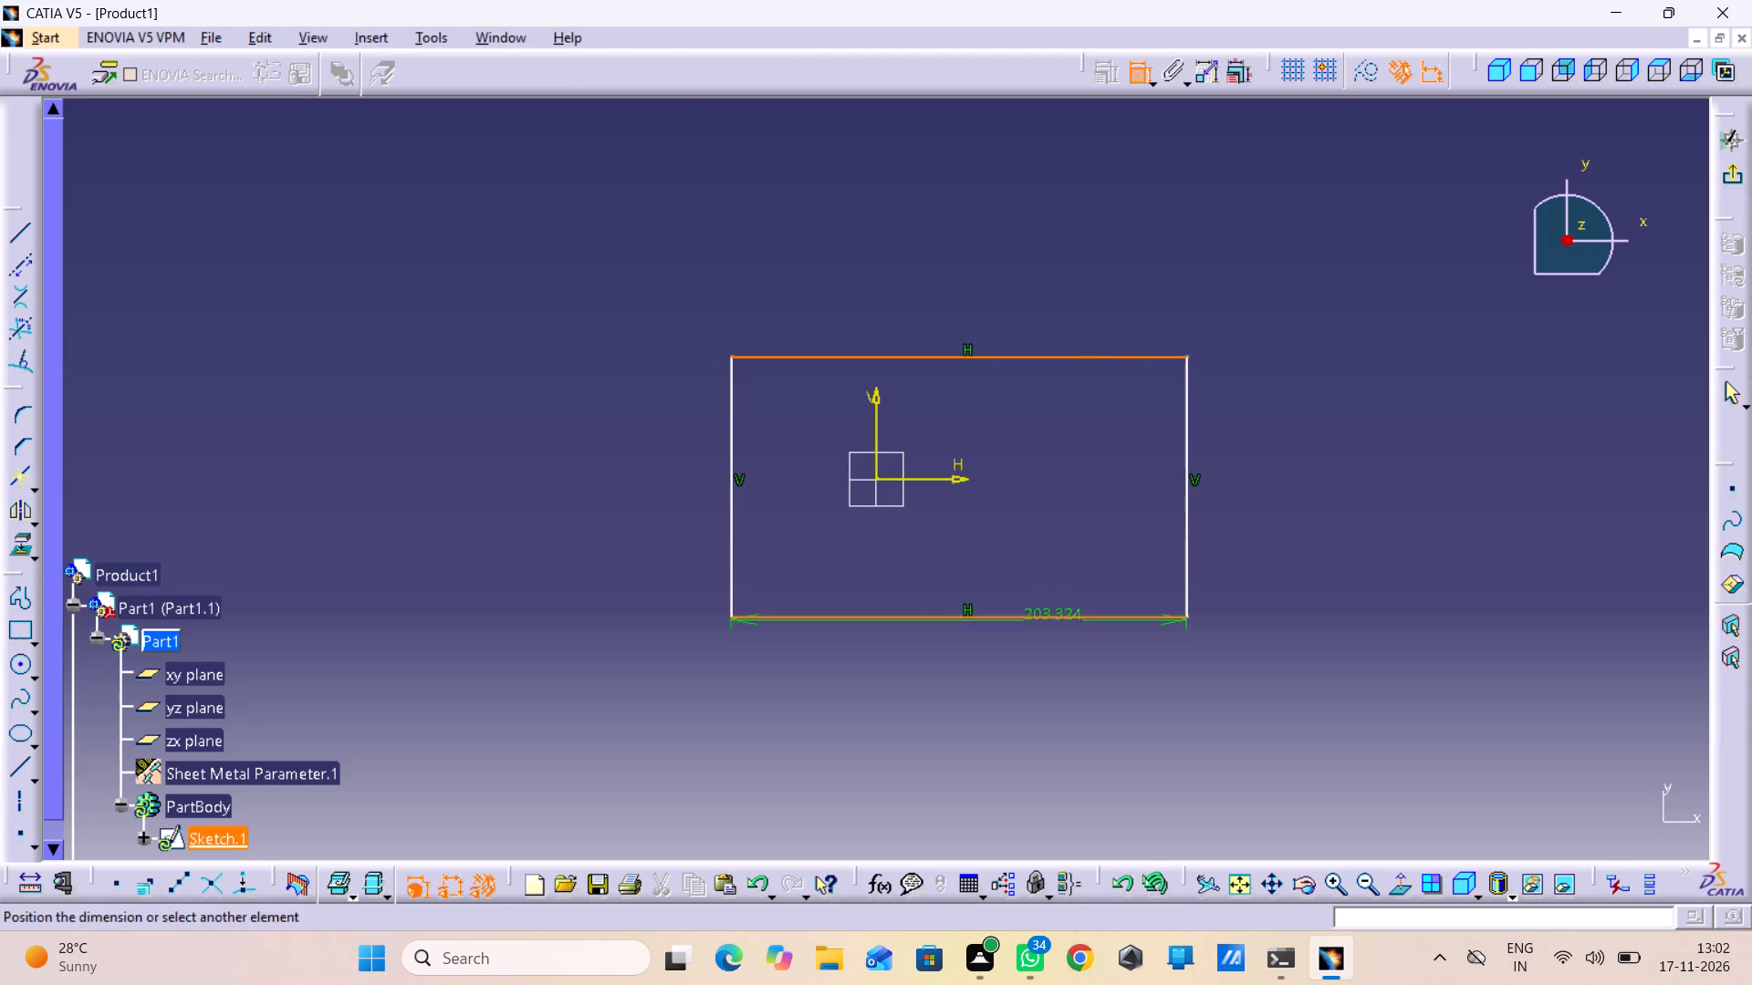
pyautogui.rightClick(1257, 421)
pyautogui.click(1292, 630)
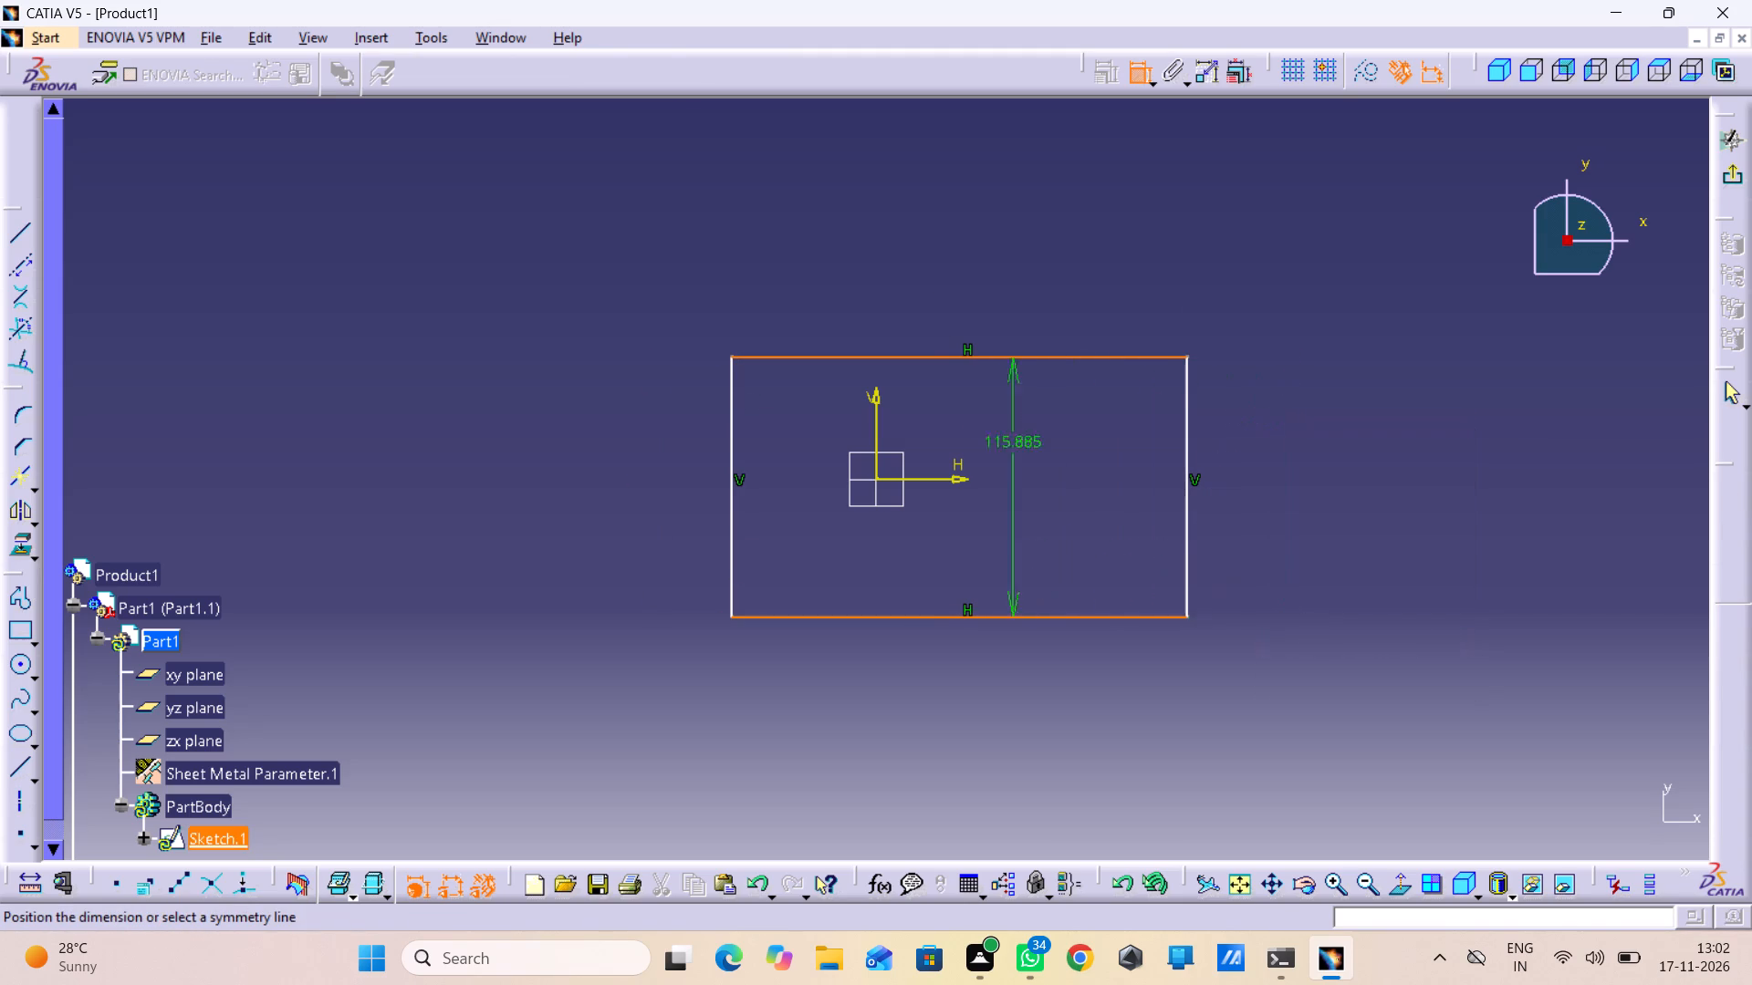
pyautogui.click(948, 482)
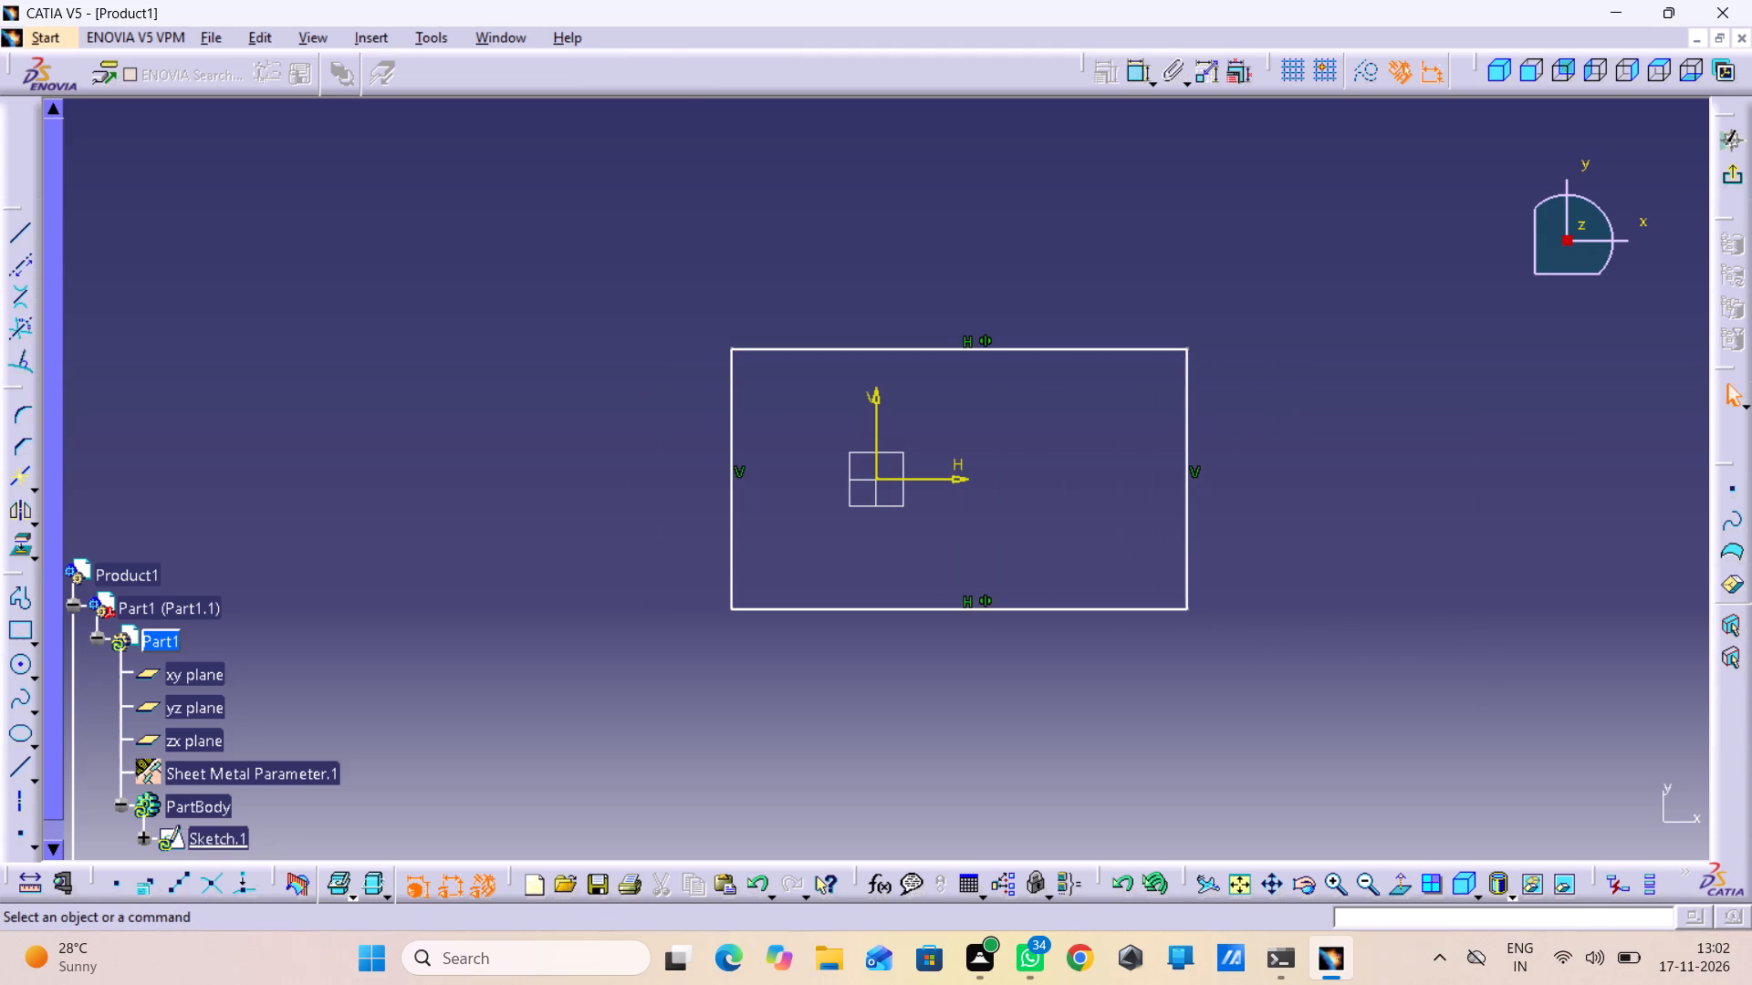
# Constrain the rectangle's two vertical lines symmetrically about the V axis.
pyautogui.click(1187, 406)
pyautogui.click(729, 443)
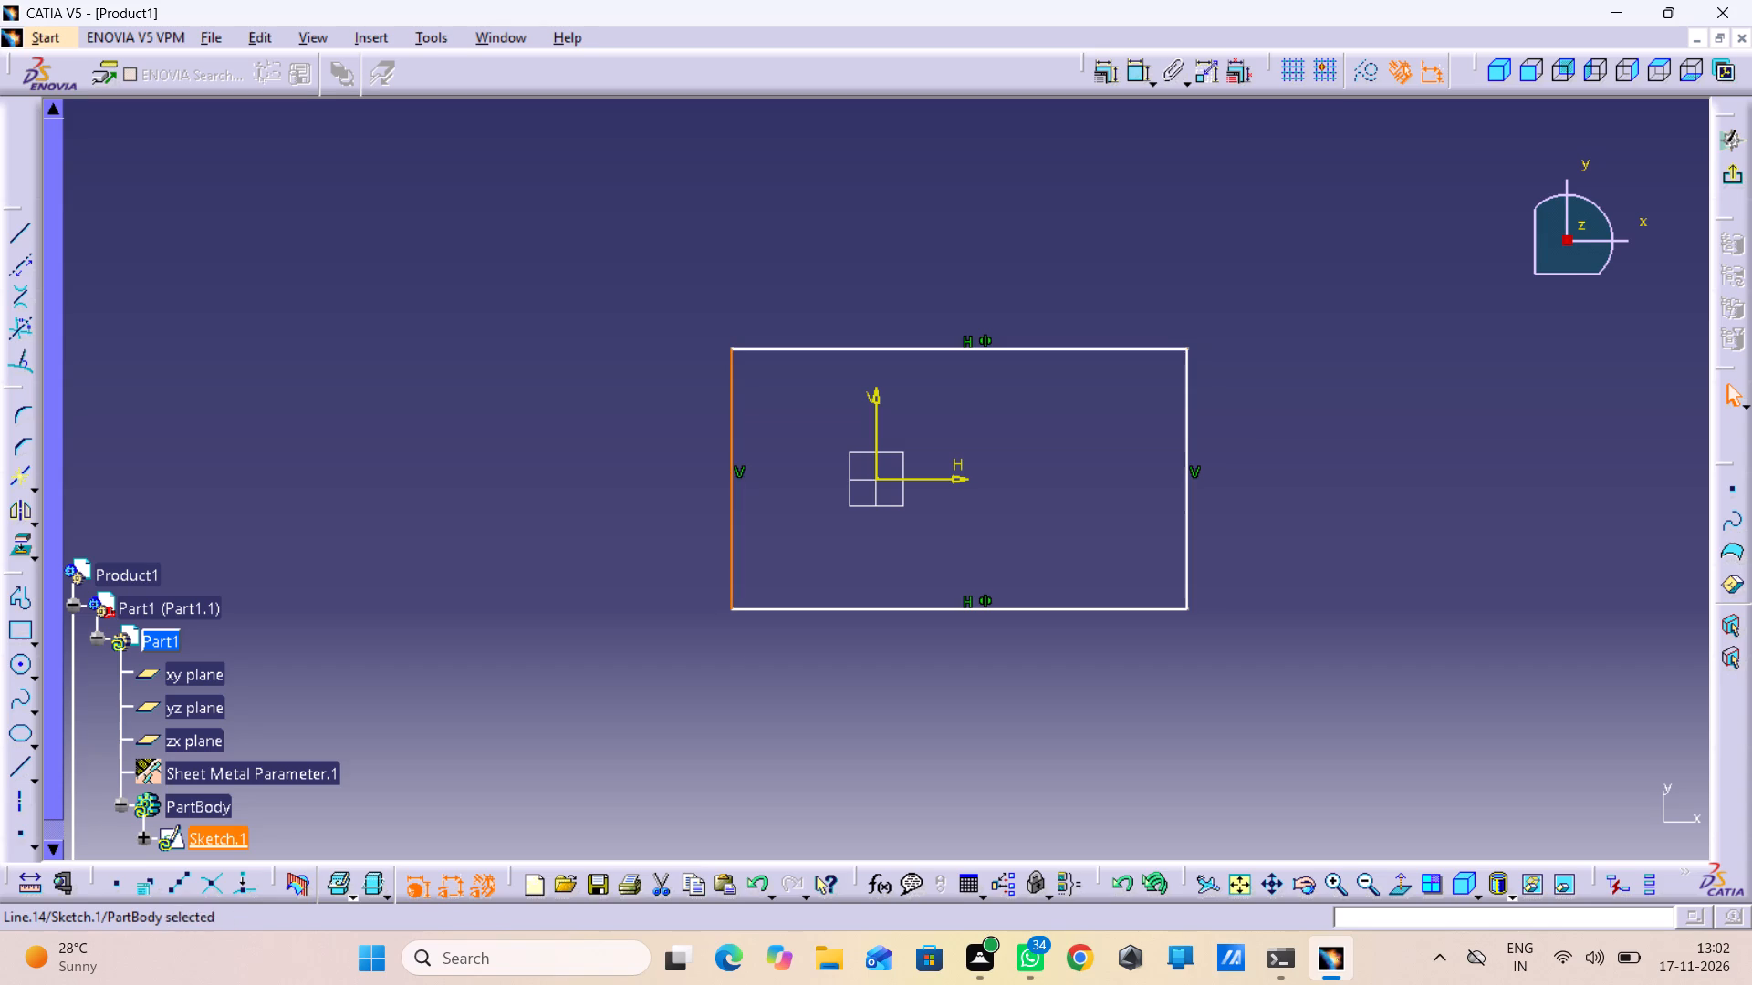
pyautogui.doubleClick(1142, 75)
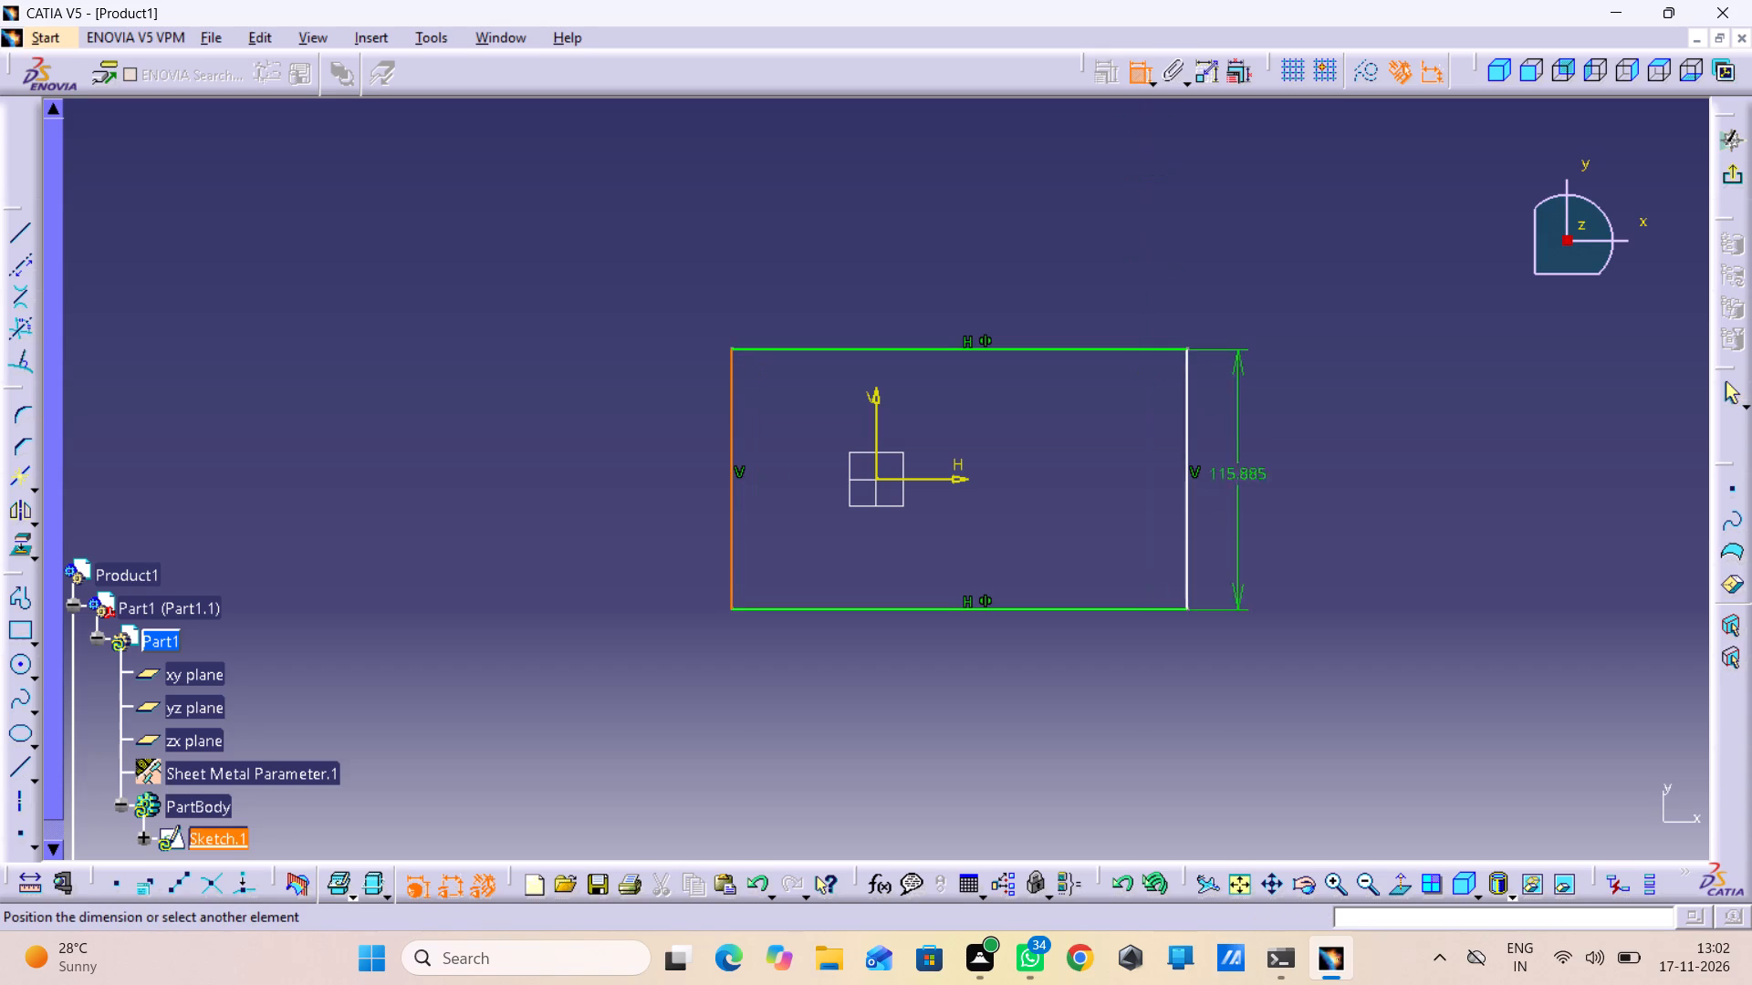
pyautogui.click(1190, 461)
pyautogui.rightClick(1267, 455)
pyautogui.click(1305, 682)
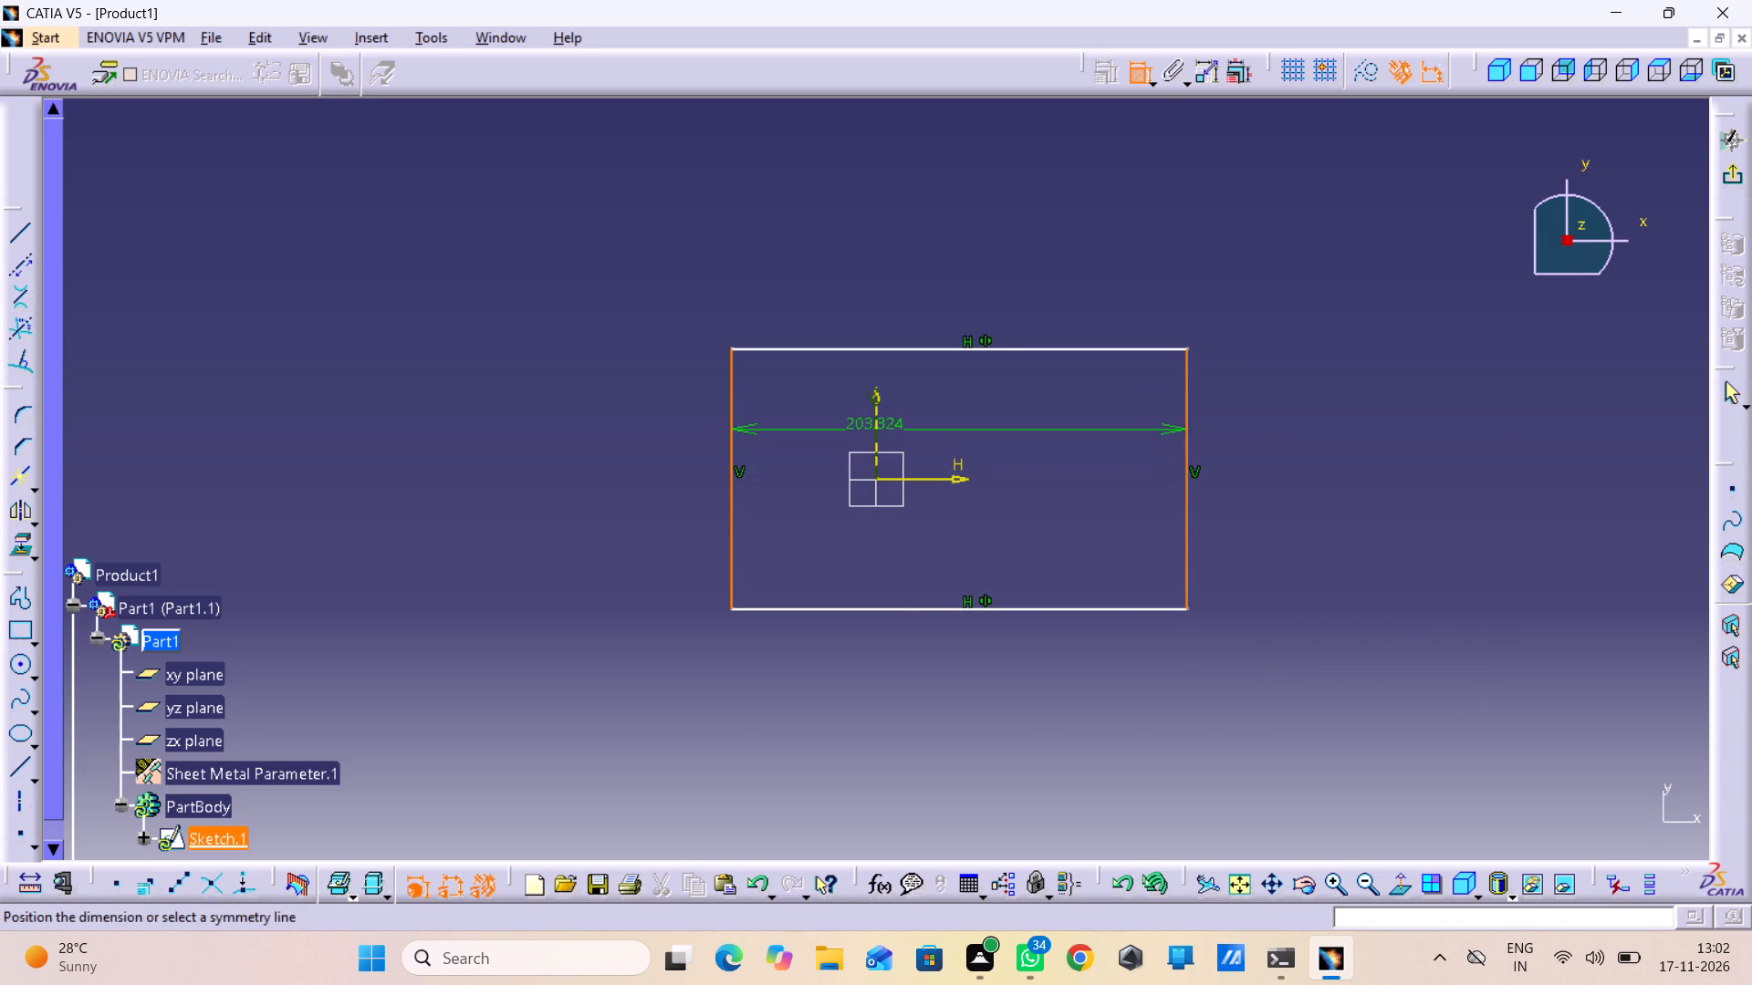
pyautogui.click(875, 421)
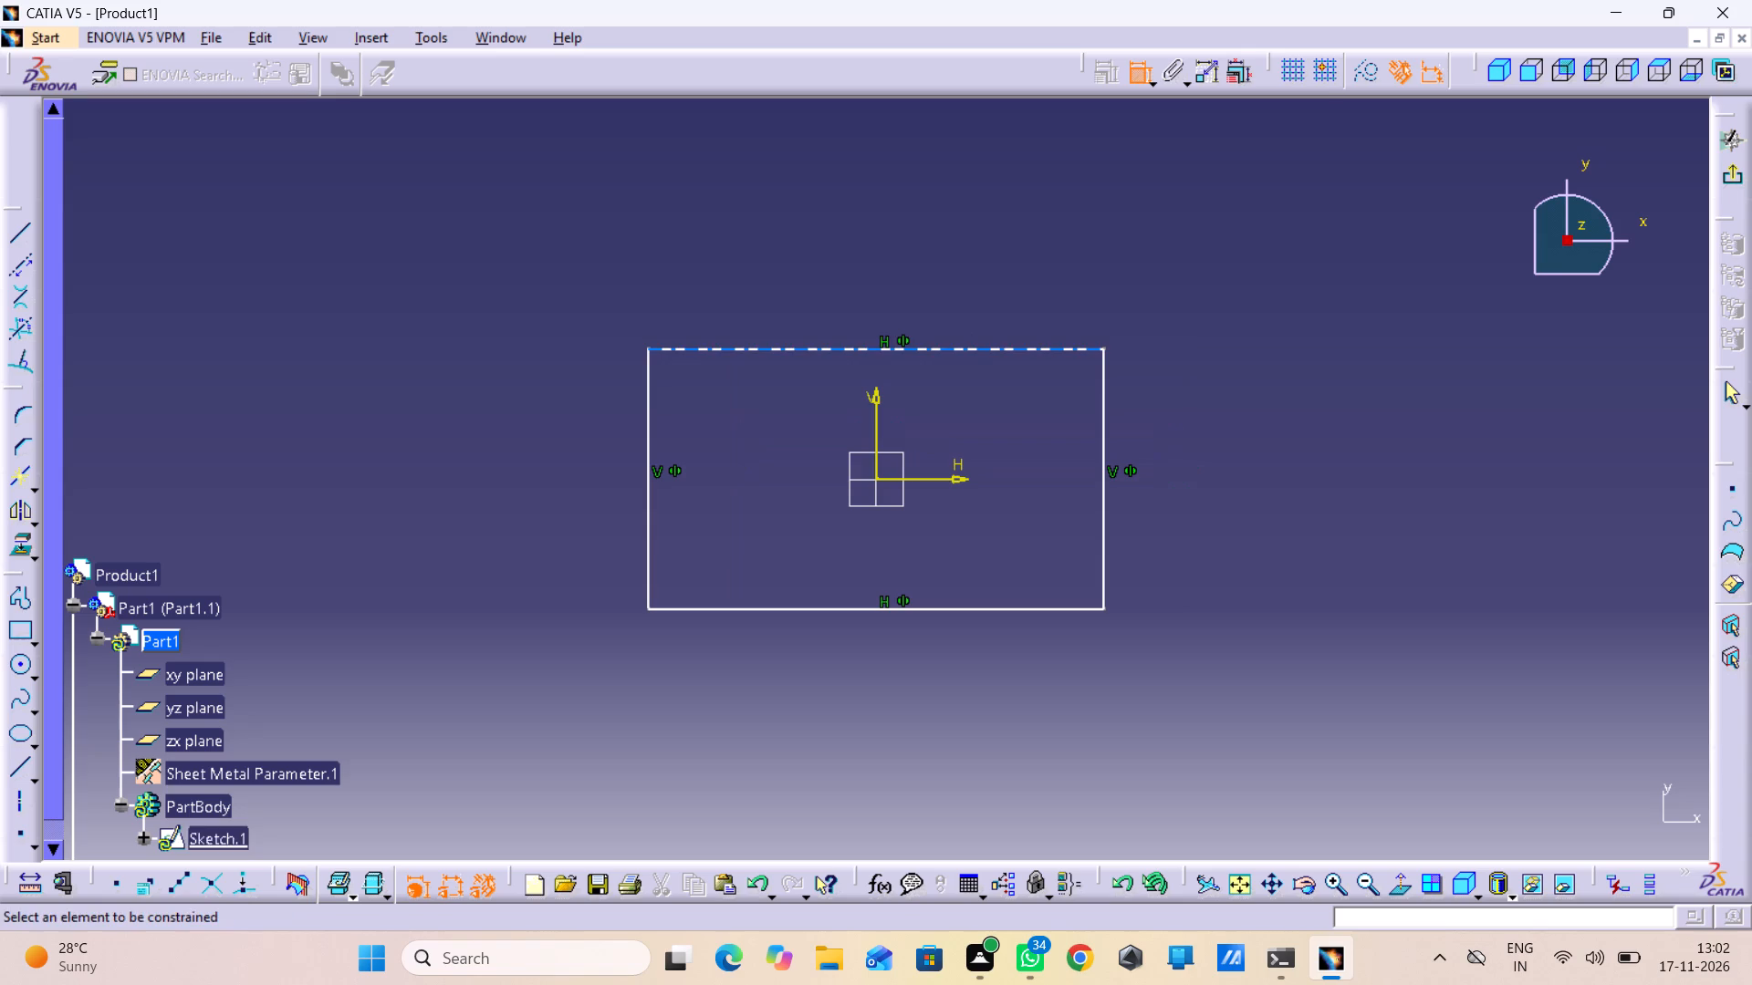
# Dimension the rectangle's width above its upper edge and its height beside its side edge.
pyautogui.click(1016, 342)
pyautogui.moveTo(1039, 299); pyautogui.dragTo(1014, 298)
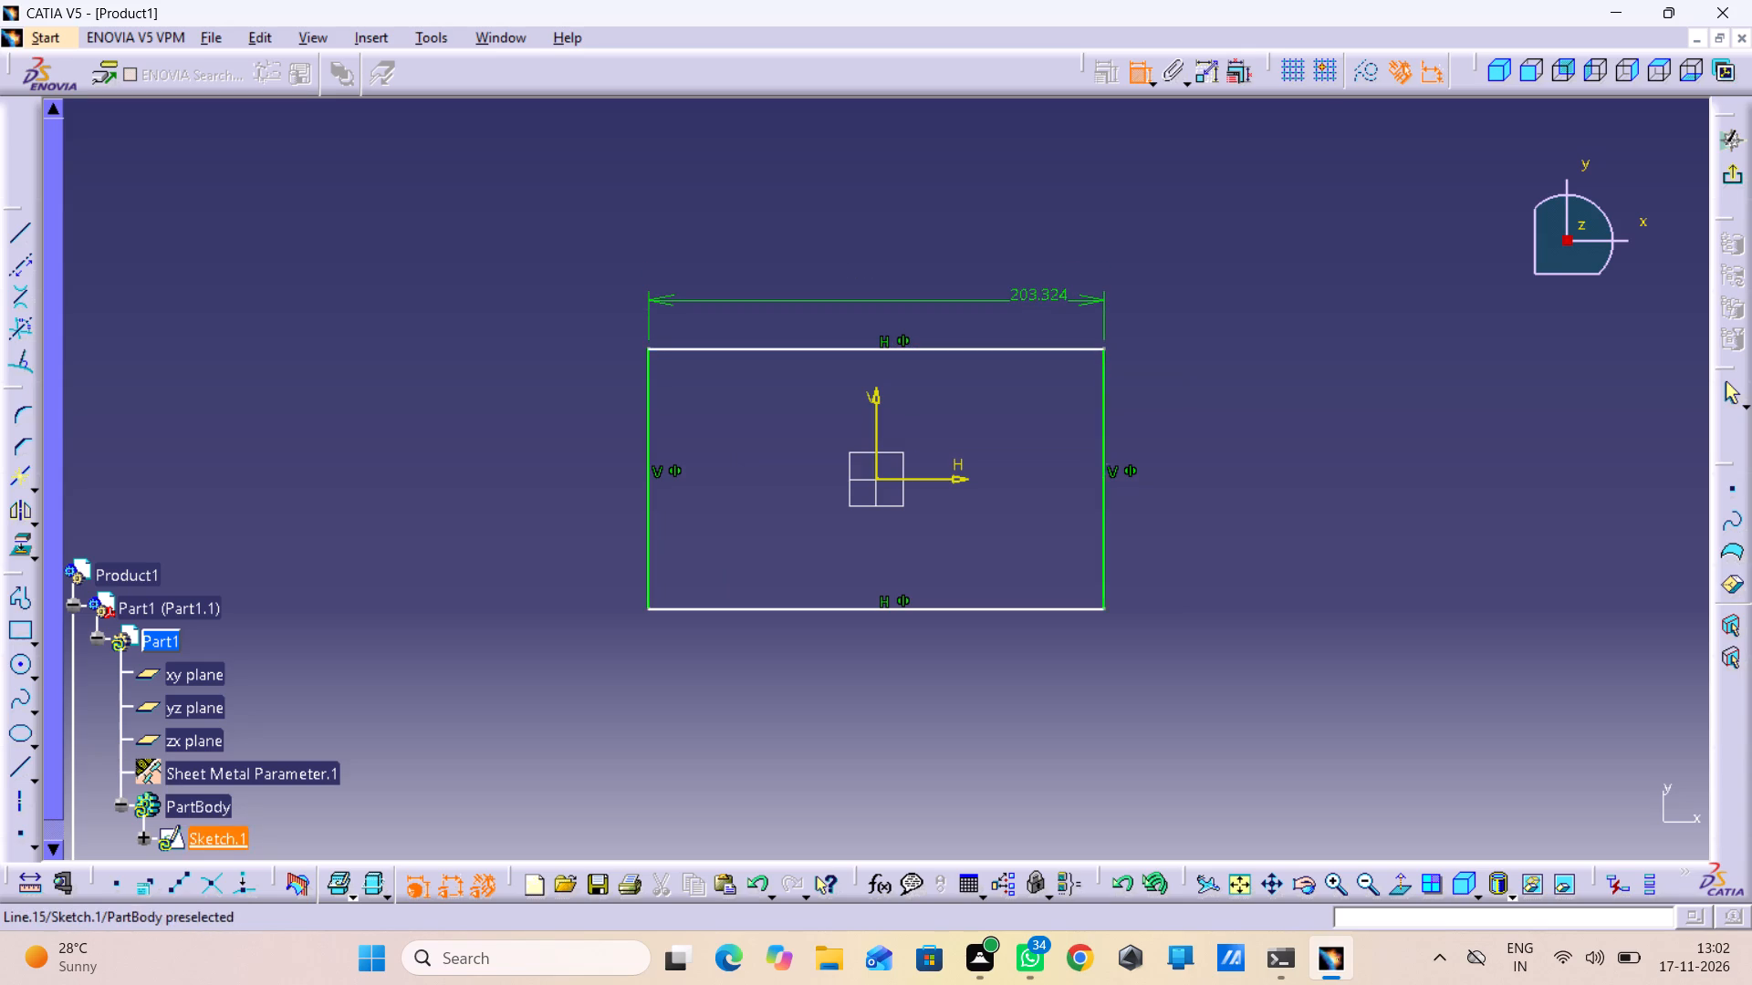
pyautogui.click(1104, 494)
pyautogui.click(1199, 509)
# Set the rectangle's height to 15 mm and its width to 40 mm.
pyautogui.doubleClick(1204, 496)
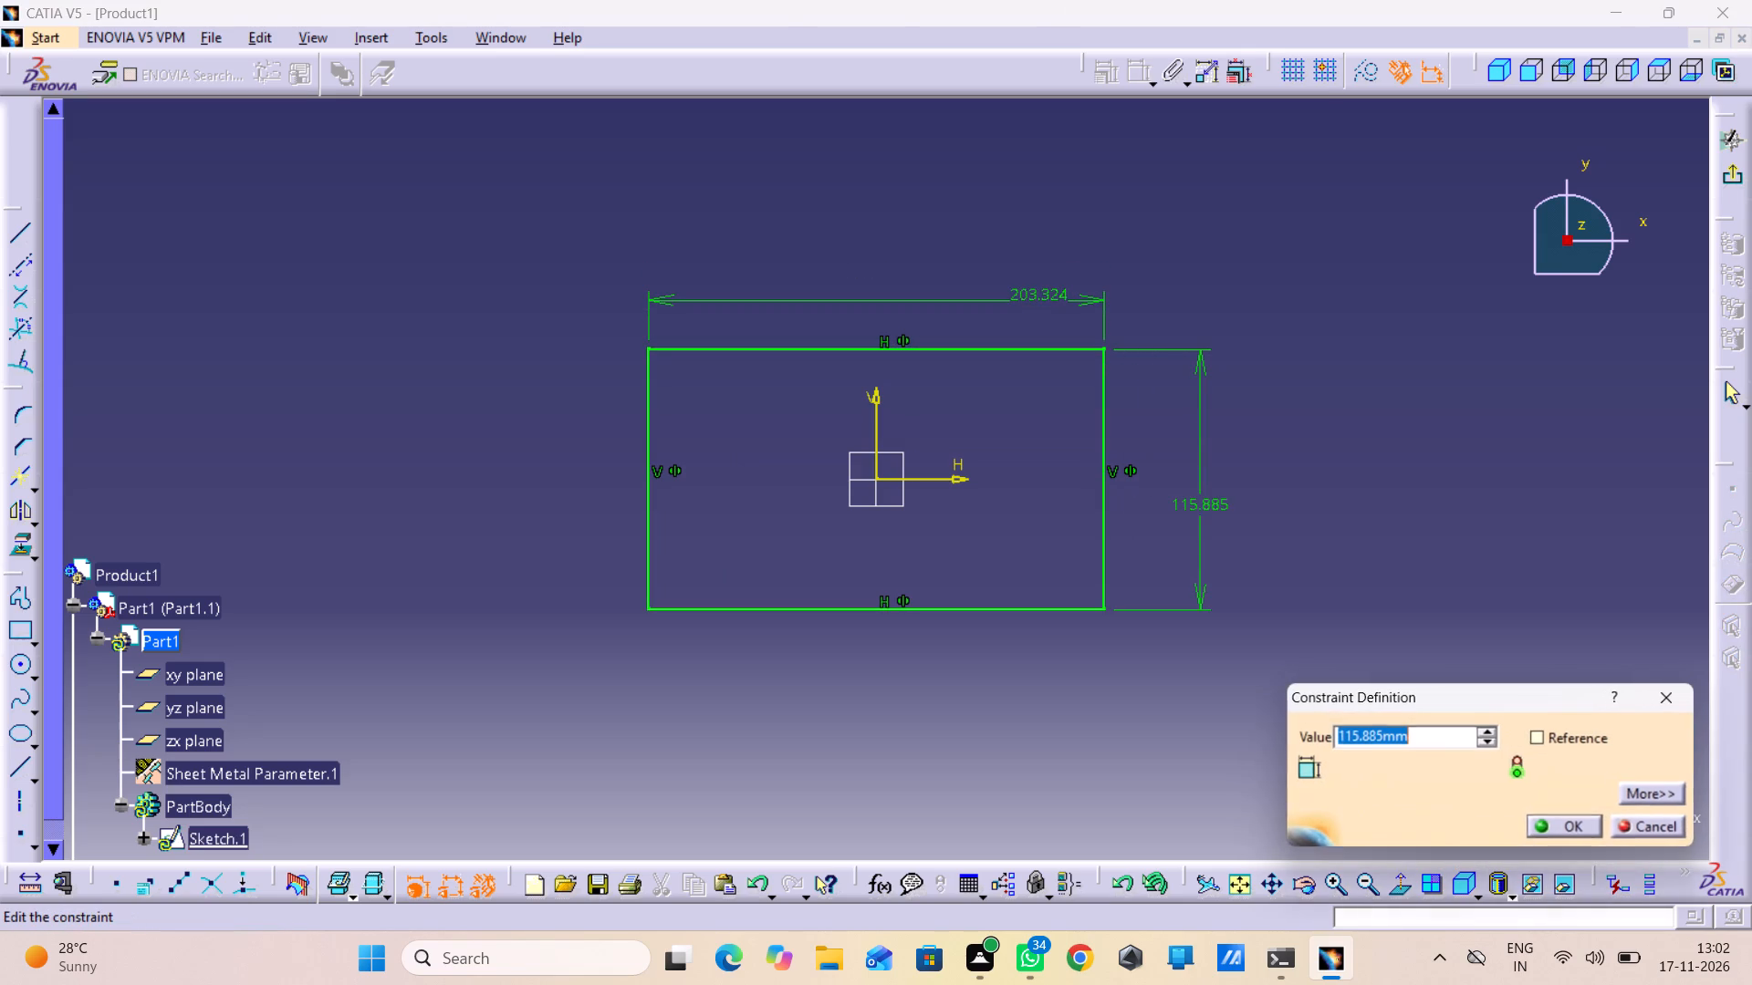
pyautogui.write('15')
pyautogui.press('Return')
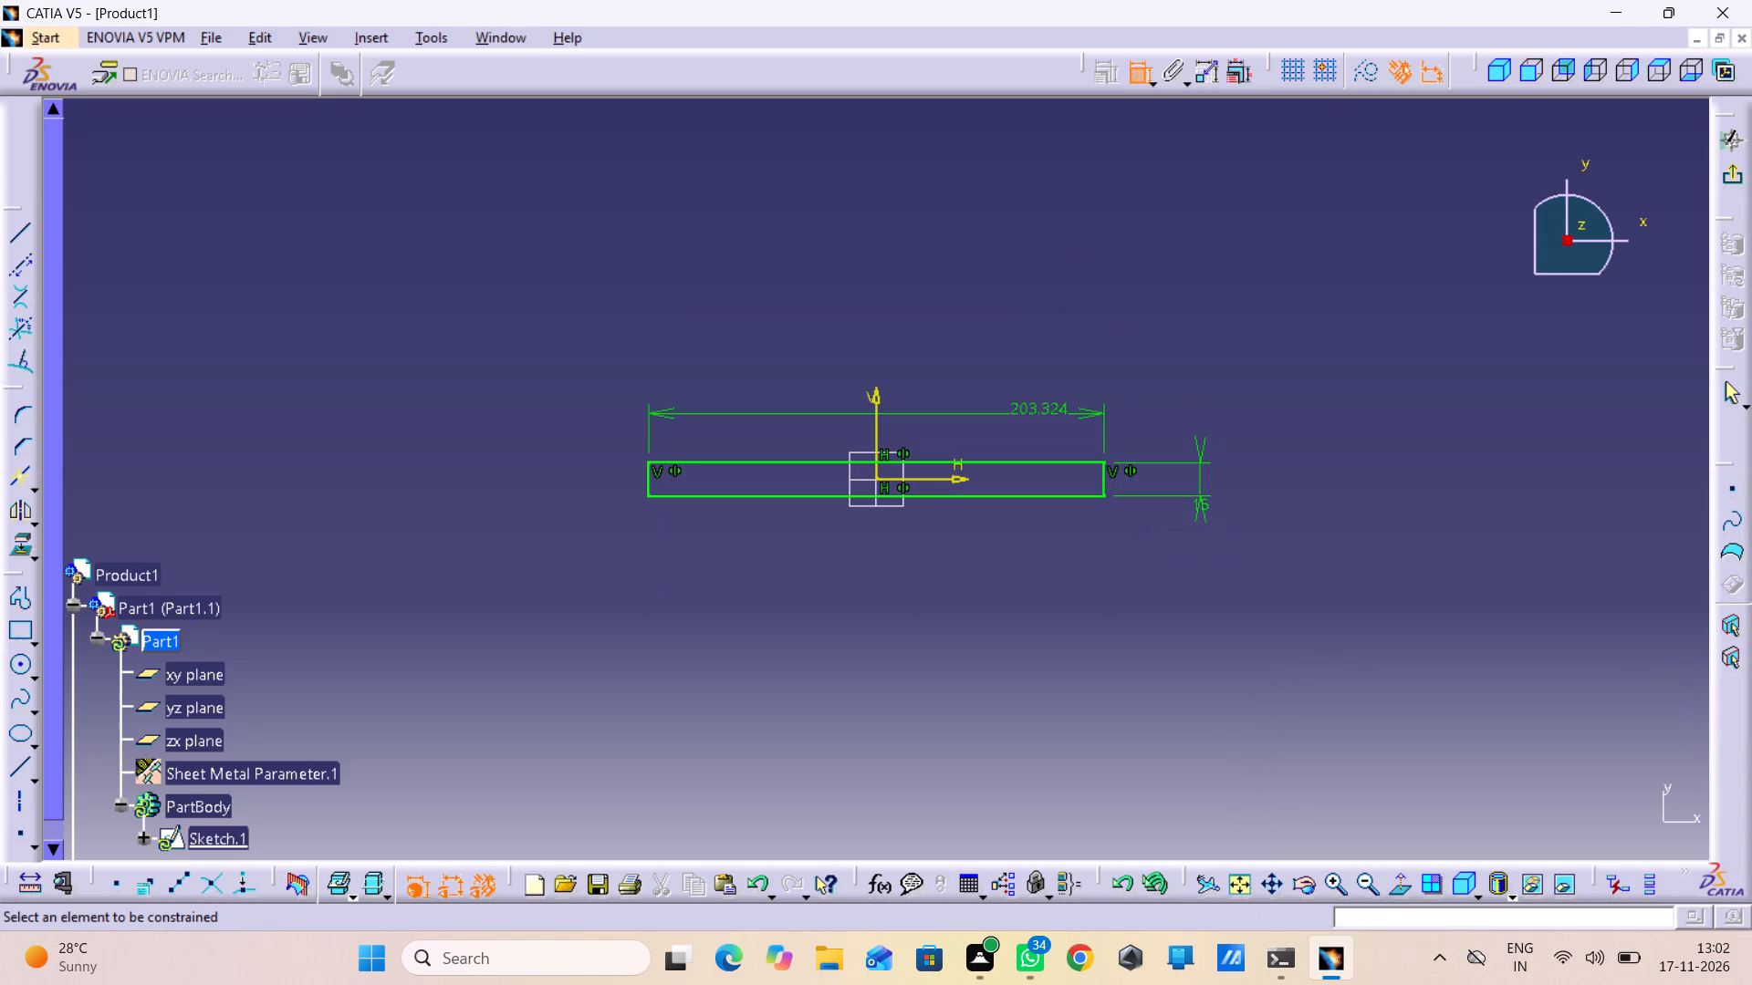
pyautogui.doubleClick(1048, 403)
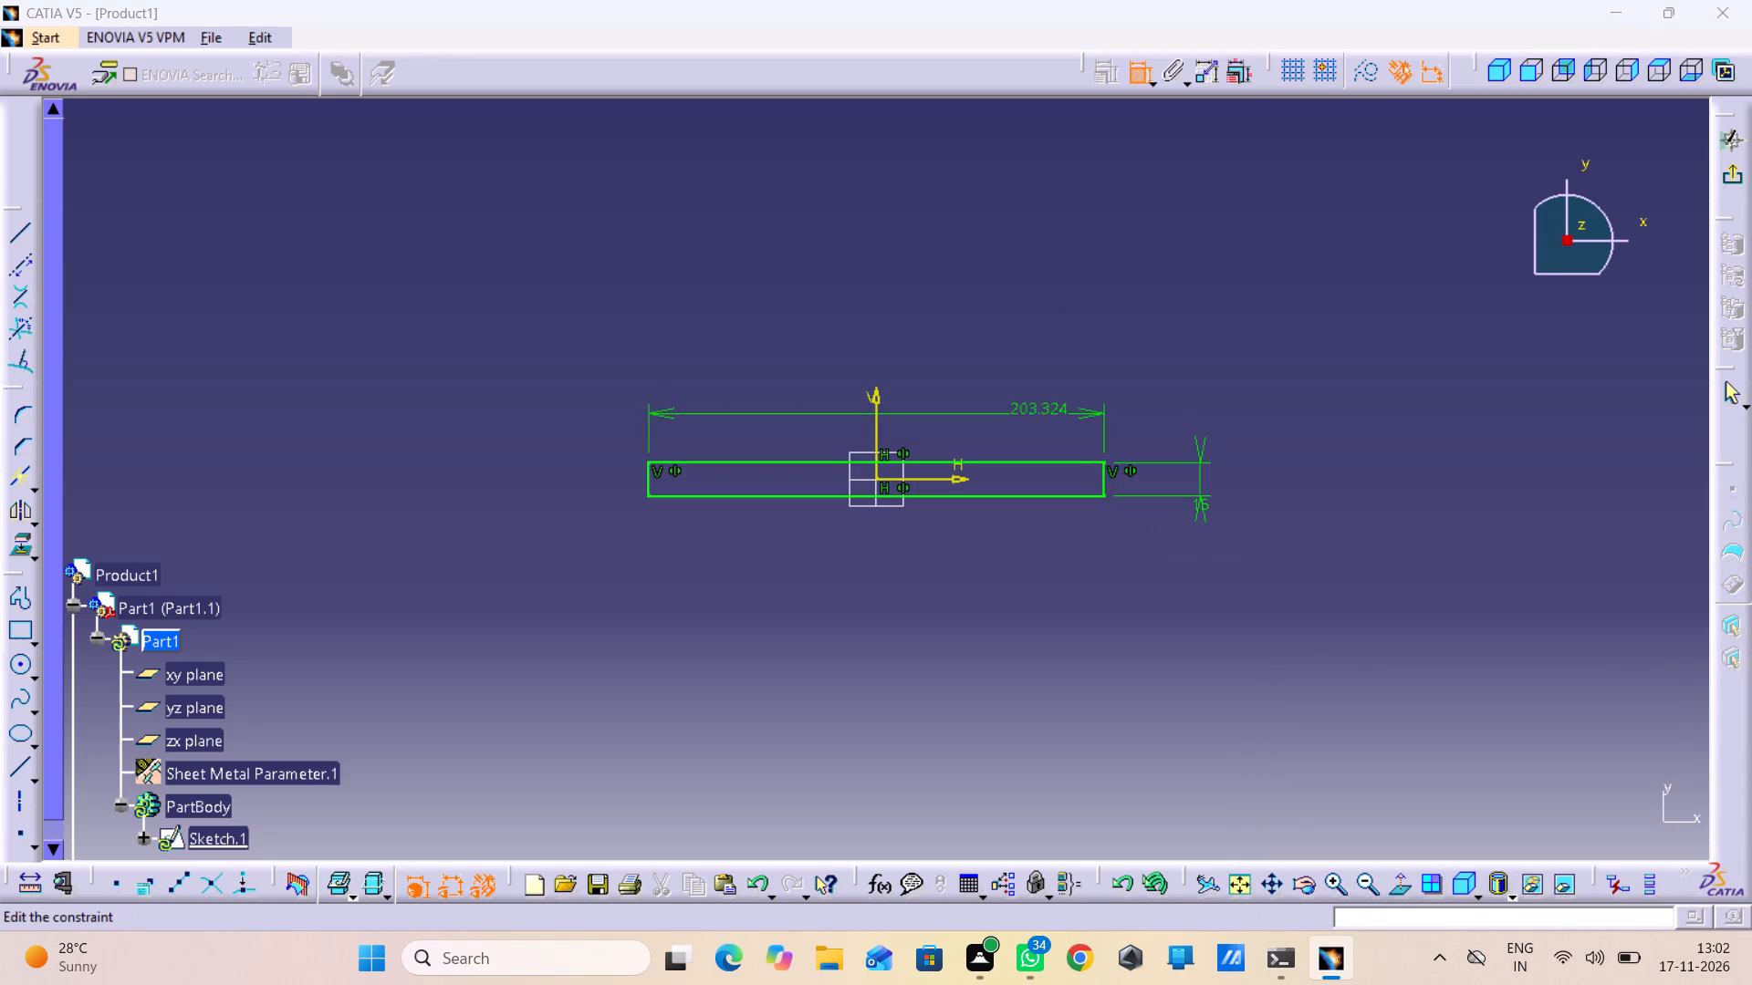
pyautogui.write('40')
pyautogui.press('Return')
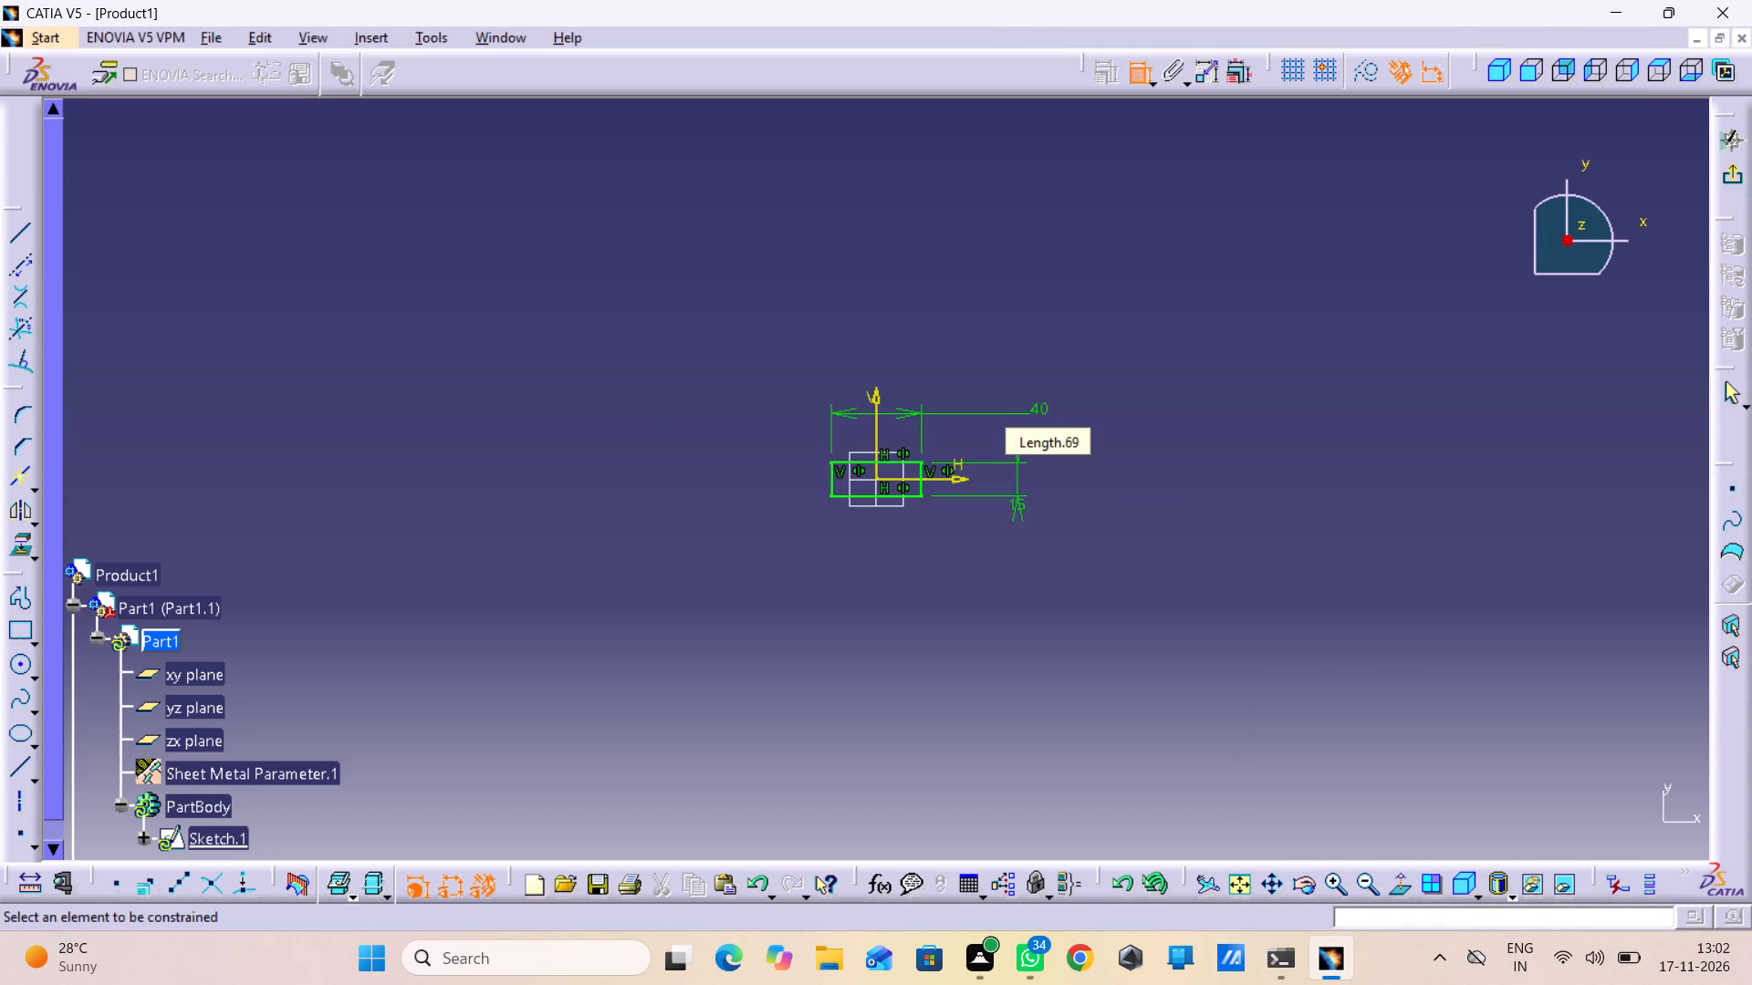
# Examine the dimensioned rectangle and its symmetry constraints in Sketch.1 up close, squared to the sketch plane.
pyautogui.middleClick(864, 848)
pyautogui.moveTo(878, 669); pyautogui.dragTo(876, 674, button='middle')
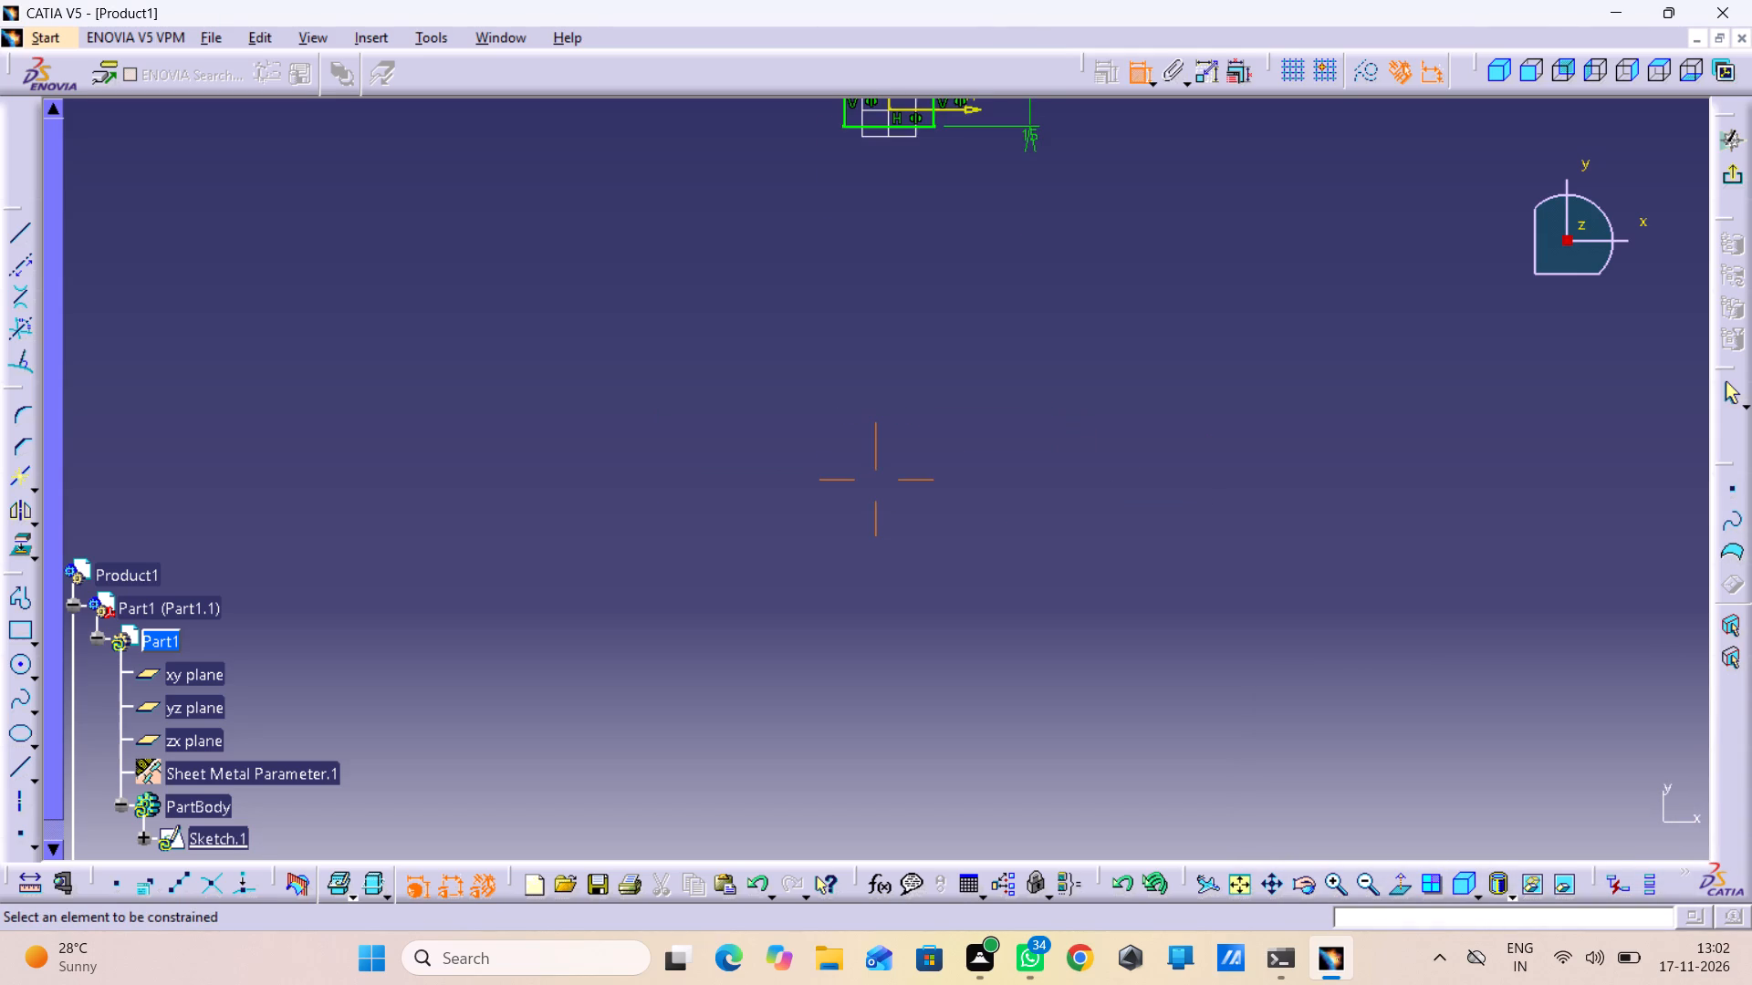
pyautogui.moveTo(876, 674); pyautogui.dragTo(867, 898, button='middle')
pyautogui.moveTo(827, 543); pyautogui.dragTo(797, 662, button='middle')
pyautogui.moveTo(789, 643); pyautogui.dragTo(556, 261, button='middle')
pyautogui.moveTo(789, 643); pyautogui.dragTo(789, 631, button='right')
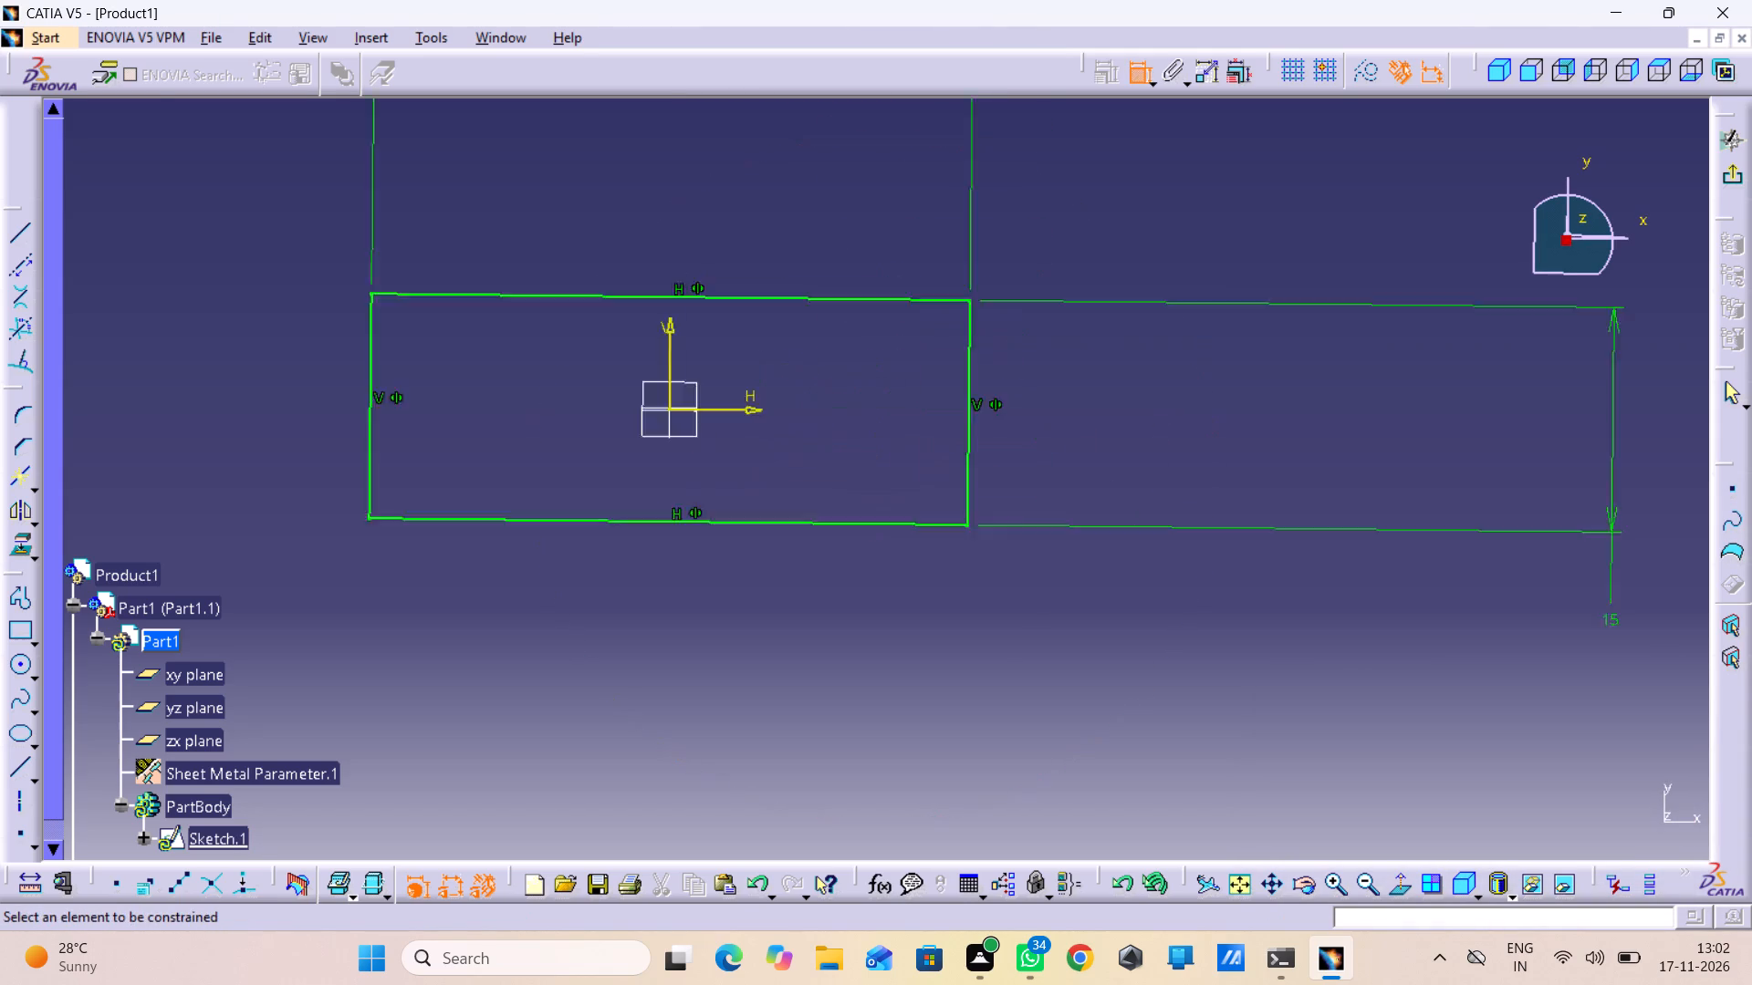
pyautogui.moveTo(556, 261); pyautogui.dragTo(498, 369, button='middle')
pyautogui.moveTo(491, 581); pyautogui.dragTo(619, 714, button='middle')
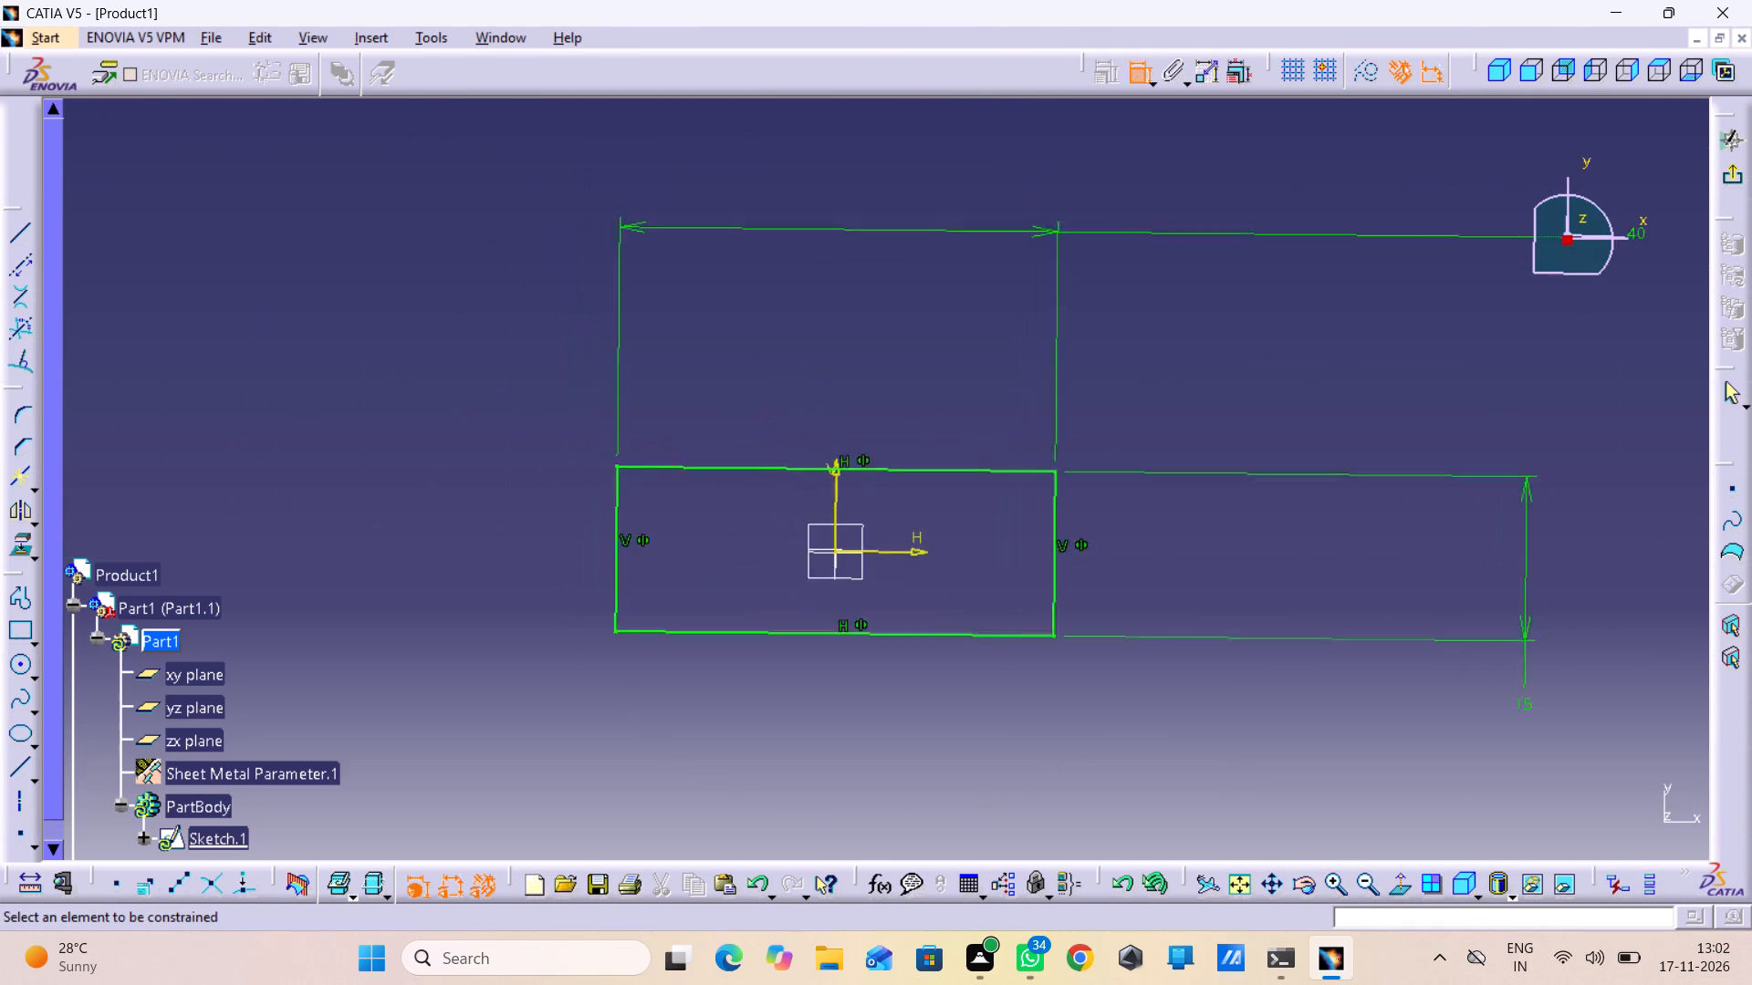
pyautogui.moveTo(619, 714); pyautogui.dragTo(628, 720, button='middle')
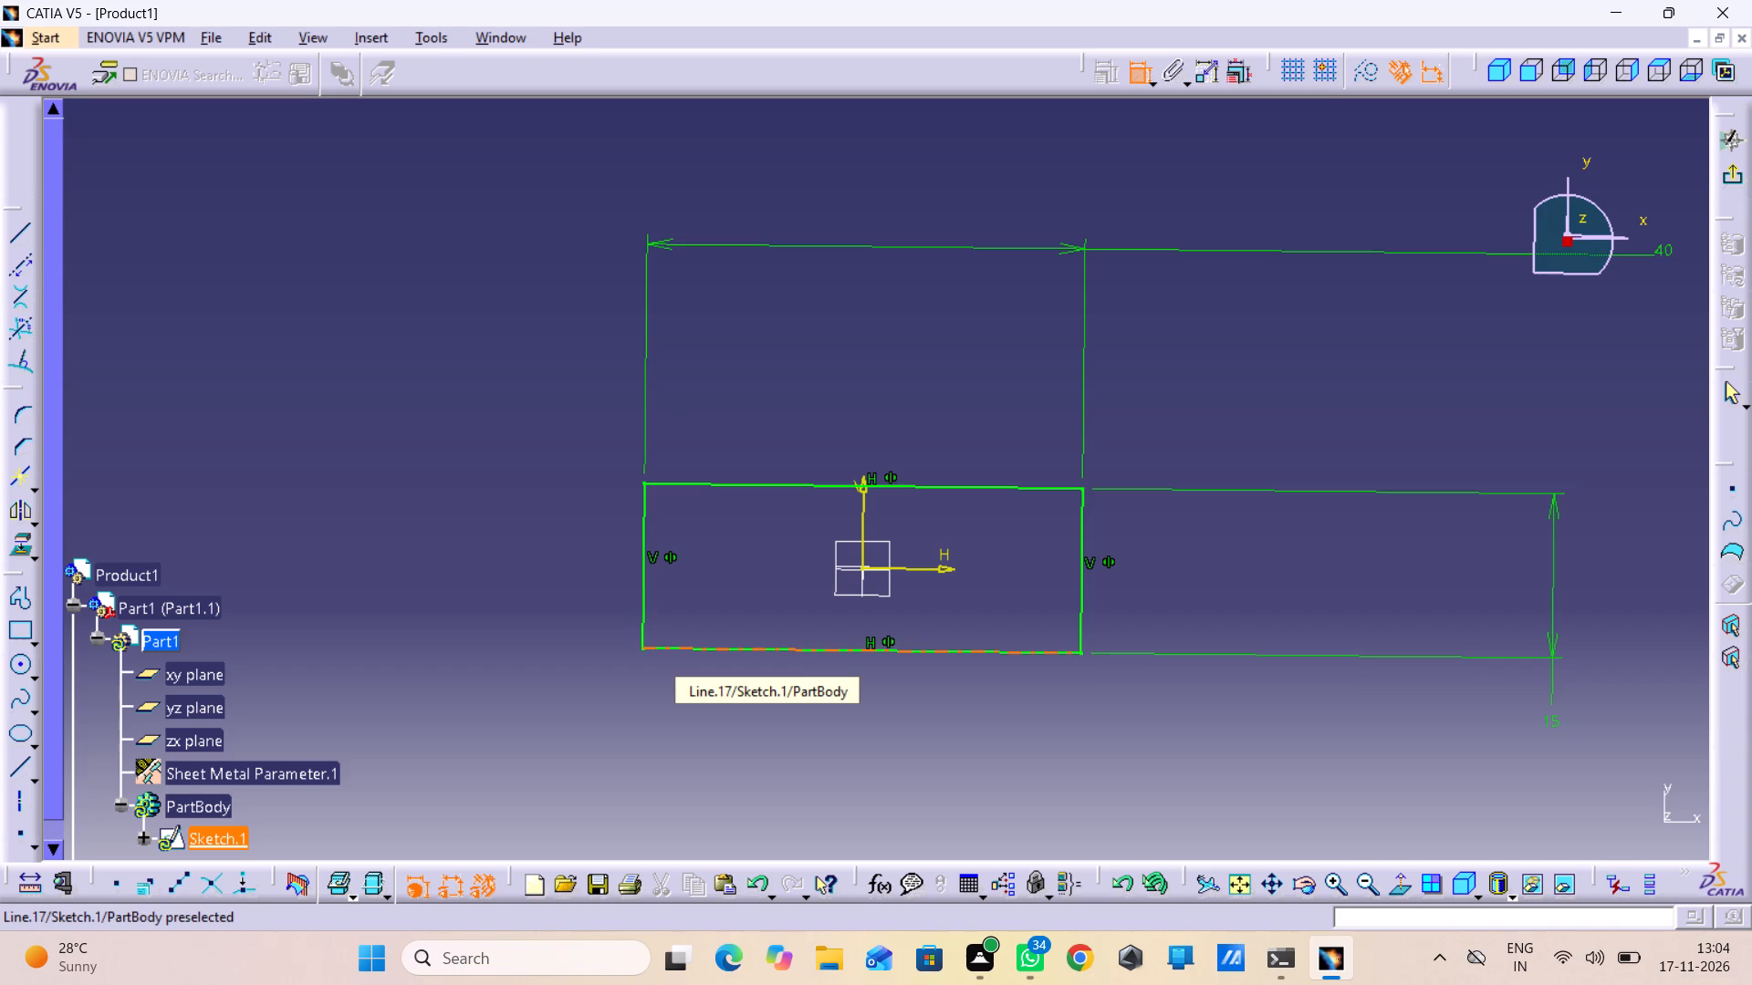
pyautogui.click(822, 391)
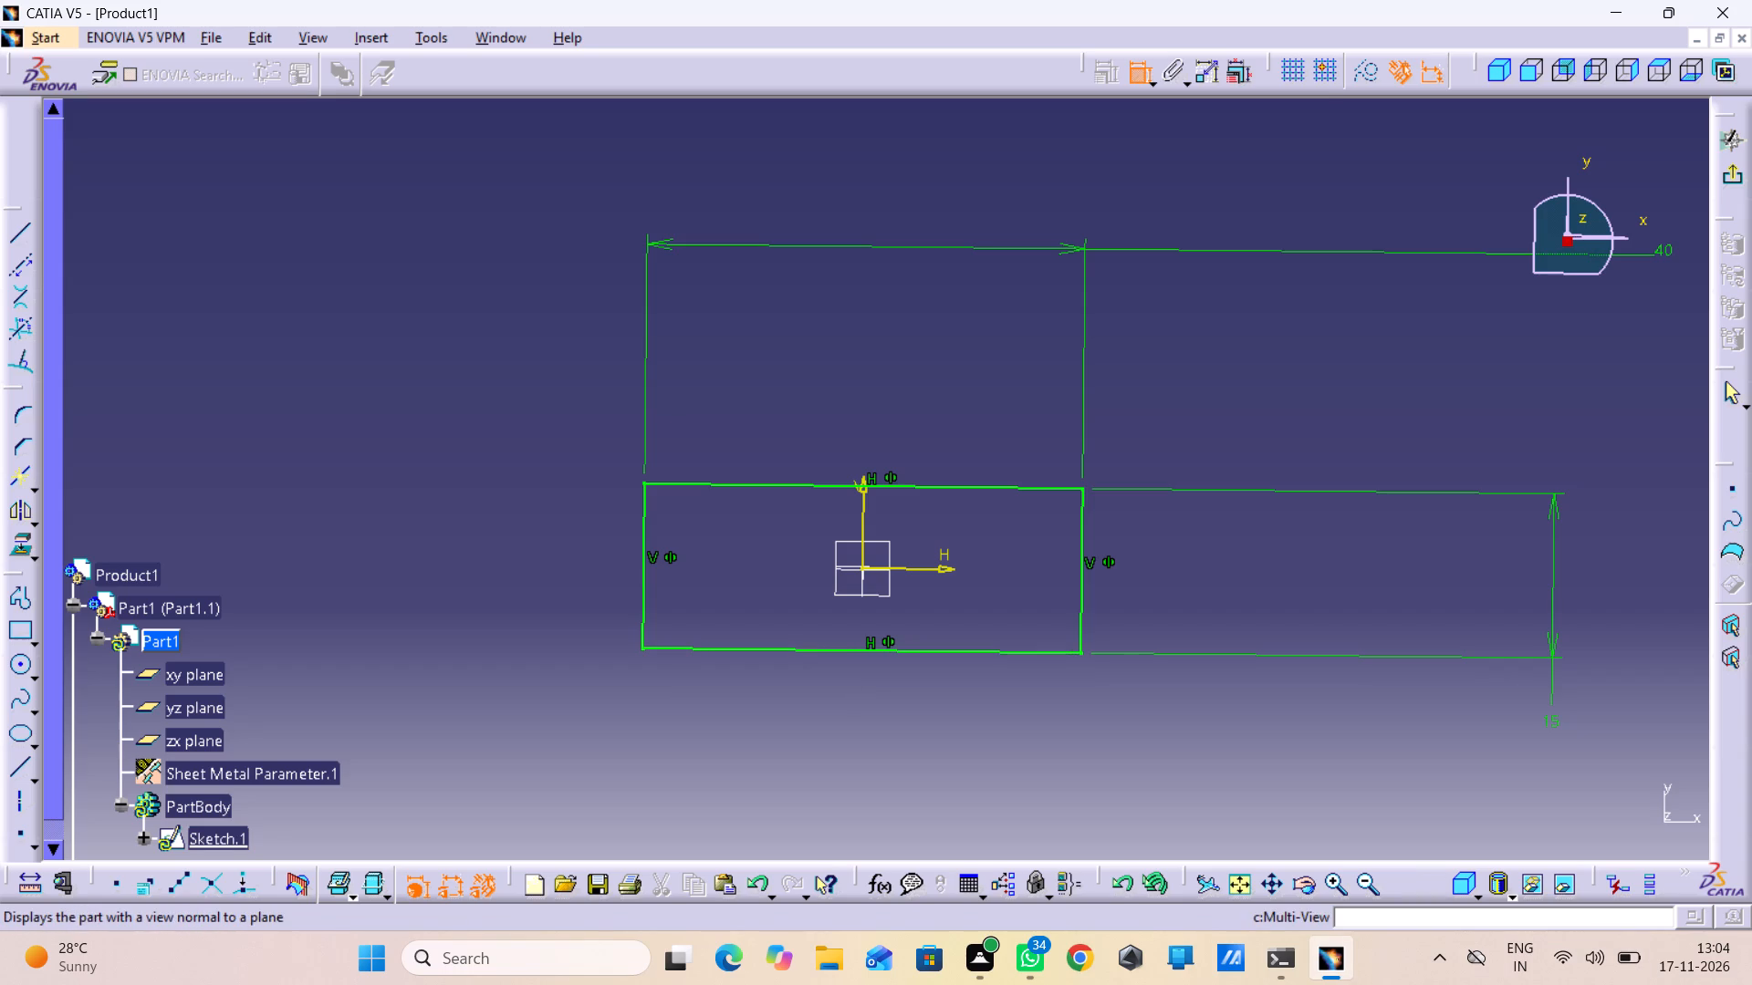
pyautogui.click(1385, 886)
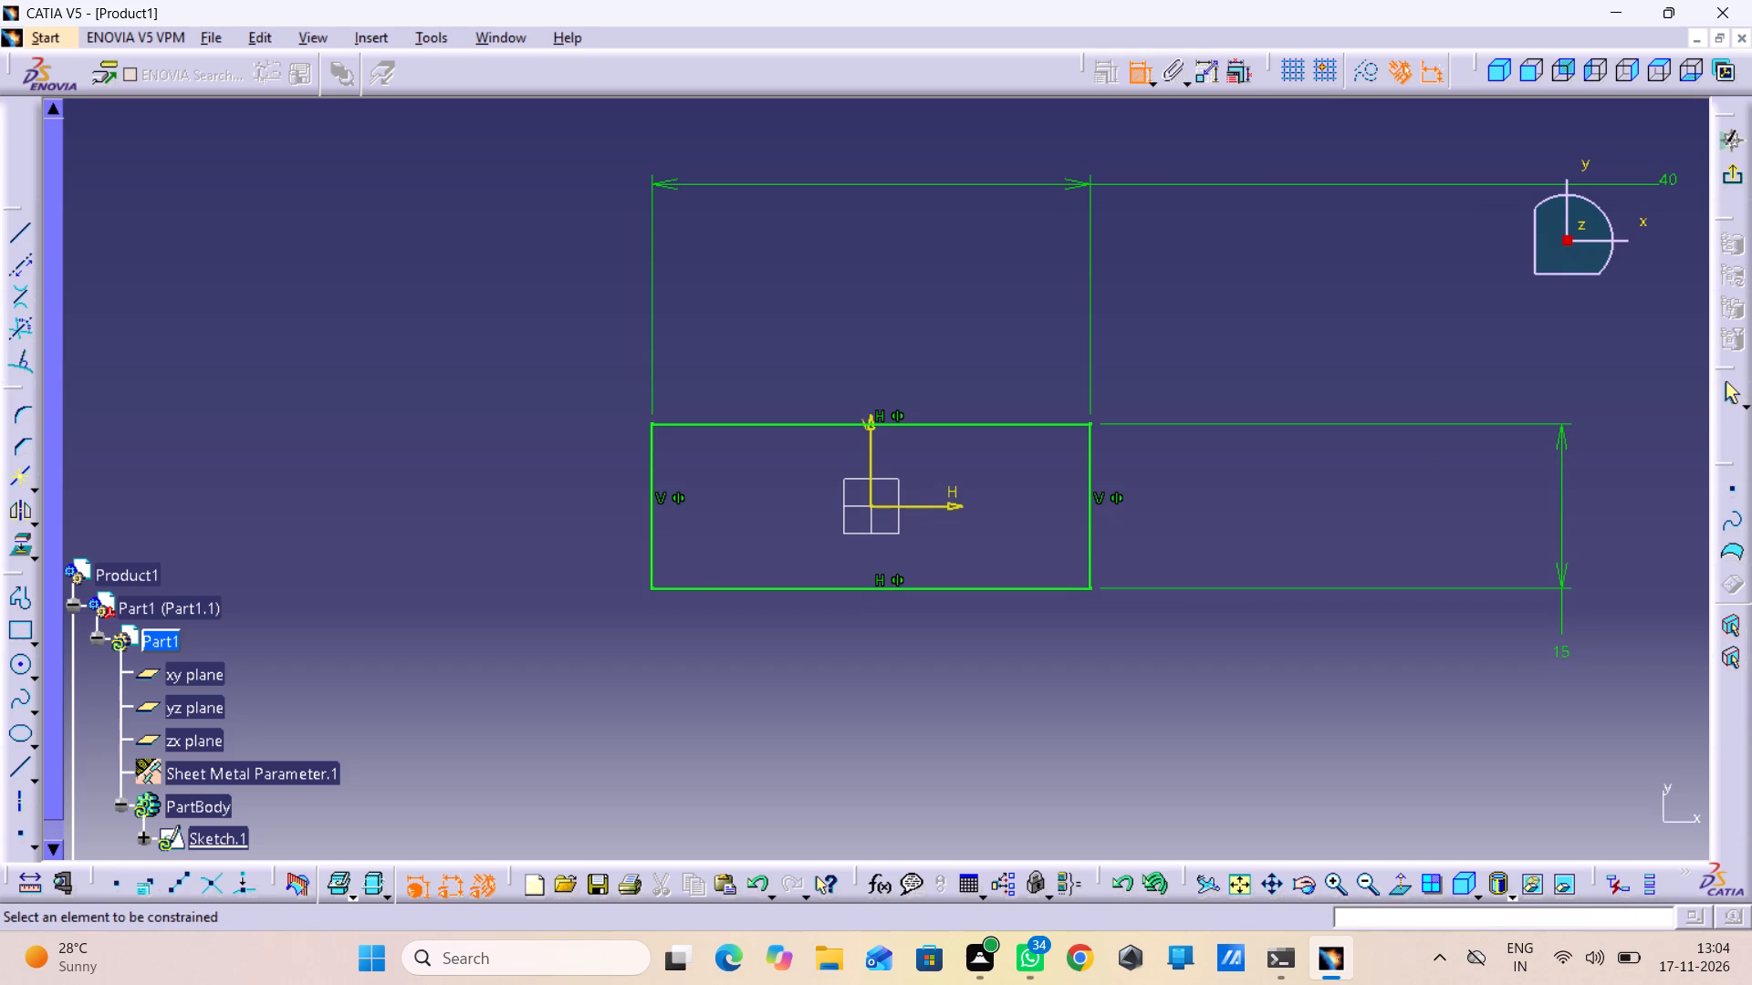
pyautogui.moveTo(1508, 732); pyautogui.dragTo(1517, 805, button='middle')
pyautogui.rightClick(1508, 732)
pyautogui.rightClick(1517, 805)
pyautogui.moveTo(1514, 797); pyautogui.dragTo(1480, 741, button='middle')
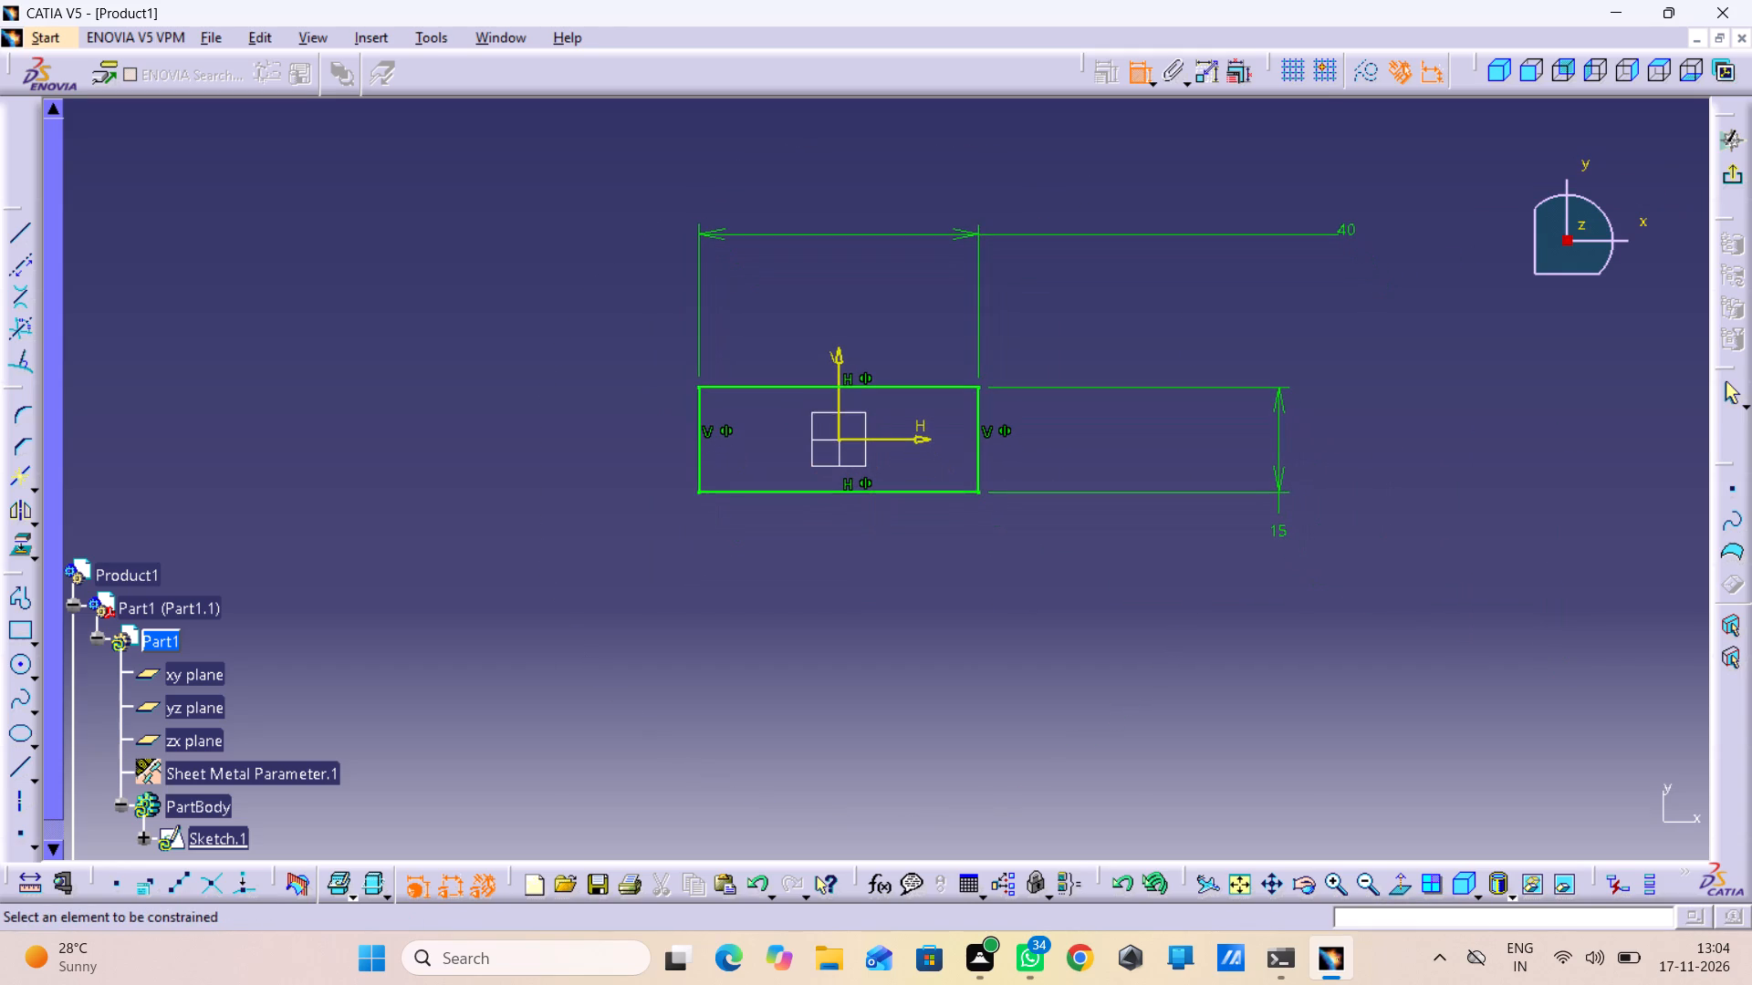
pyautogui.moveTo(1011, 632); pyautogui.dragTo(1135, 759, button='middle')
pyautogui.scroll(-1, 1011, 632)
pyautogui.moveTo(1046, 747); pyautogui.dragTo(1001, 614, button='middle')
pyautogui.rightClick(1046, 747)
pyautogui.moveTo(1001, 614); pyautogui.dragTo(867, 493, button='middle')
pyautogui.moveTo(867, 493); pyautogui.dragTo(822, 535, button='middle')
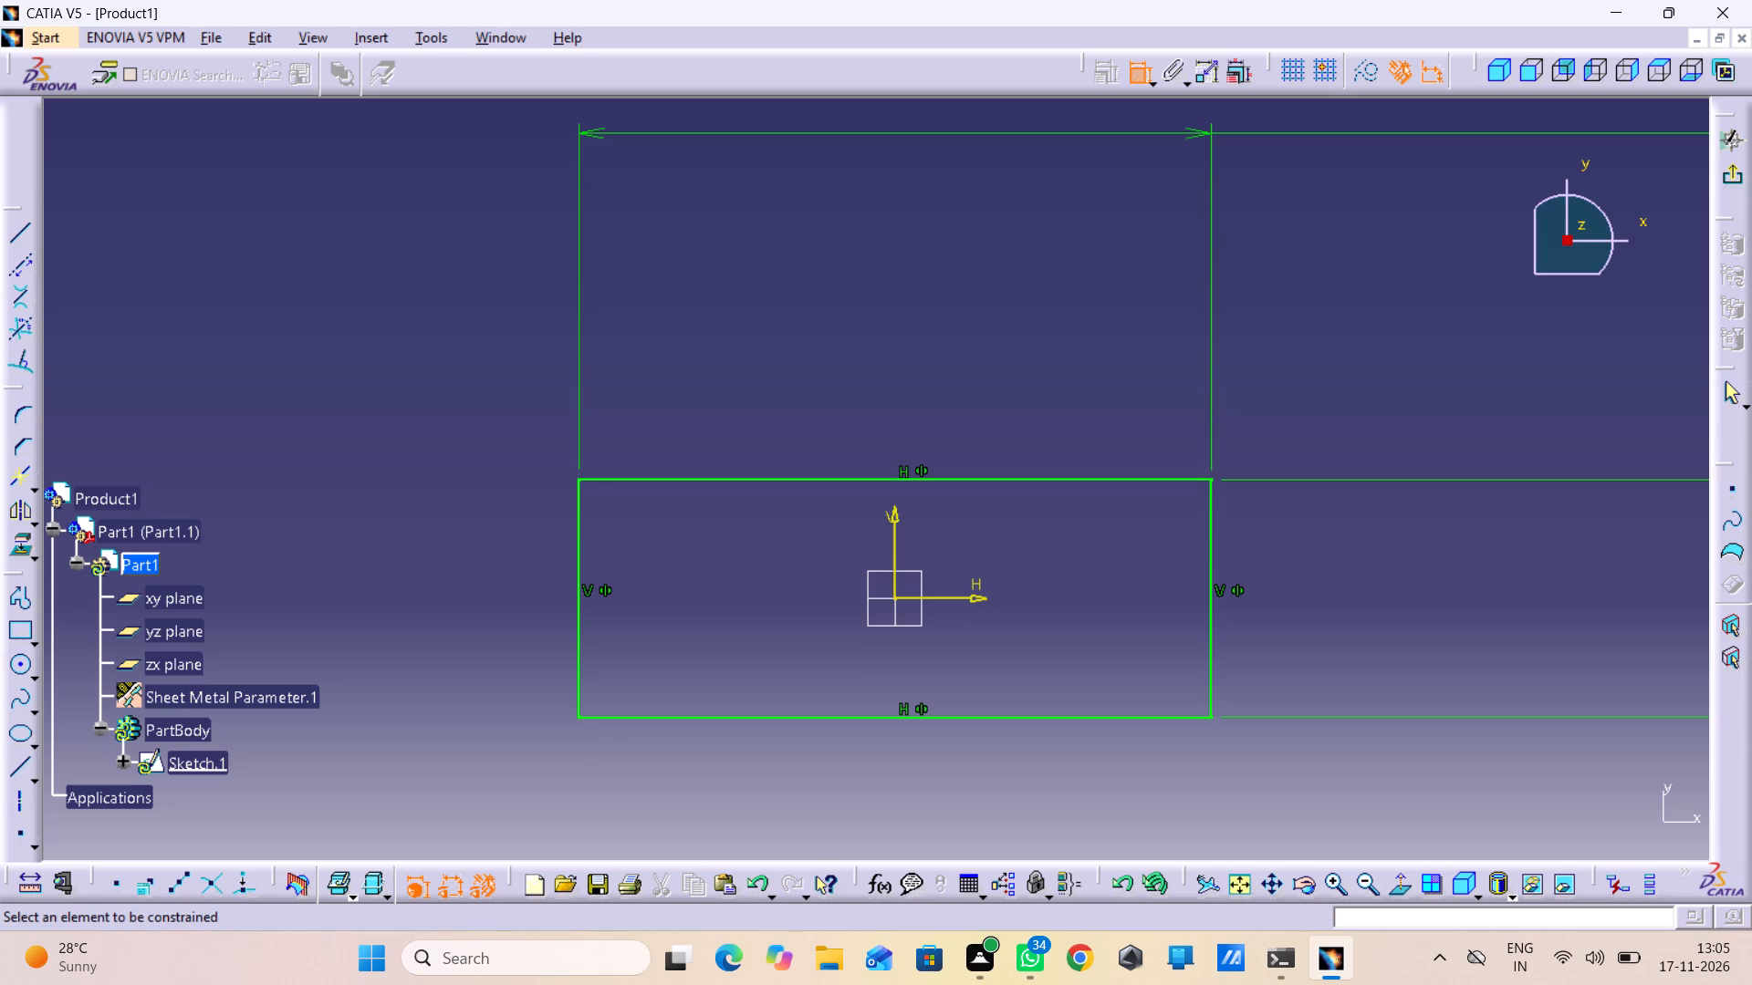
pyautogui.middleClick(1115, 692)
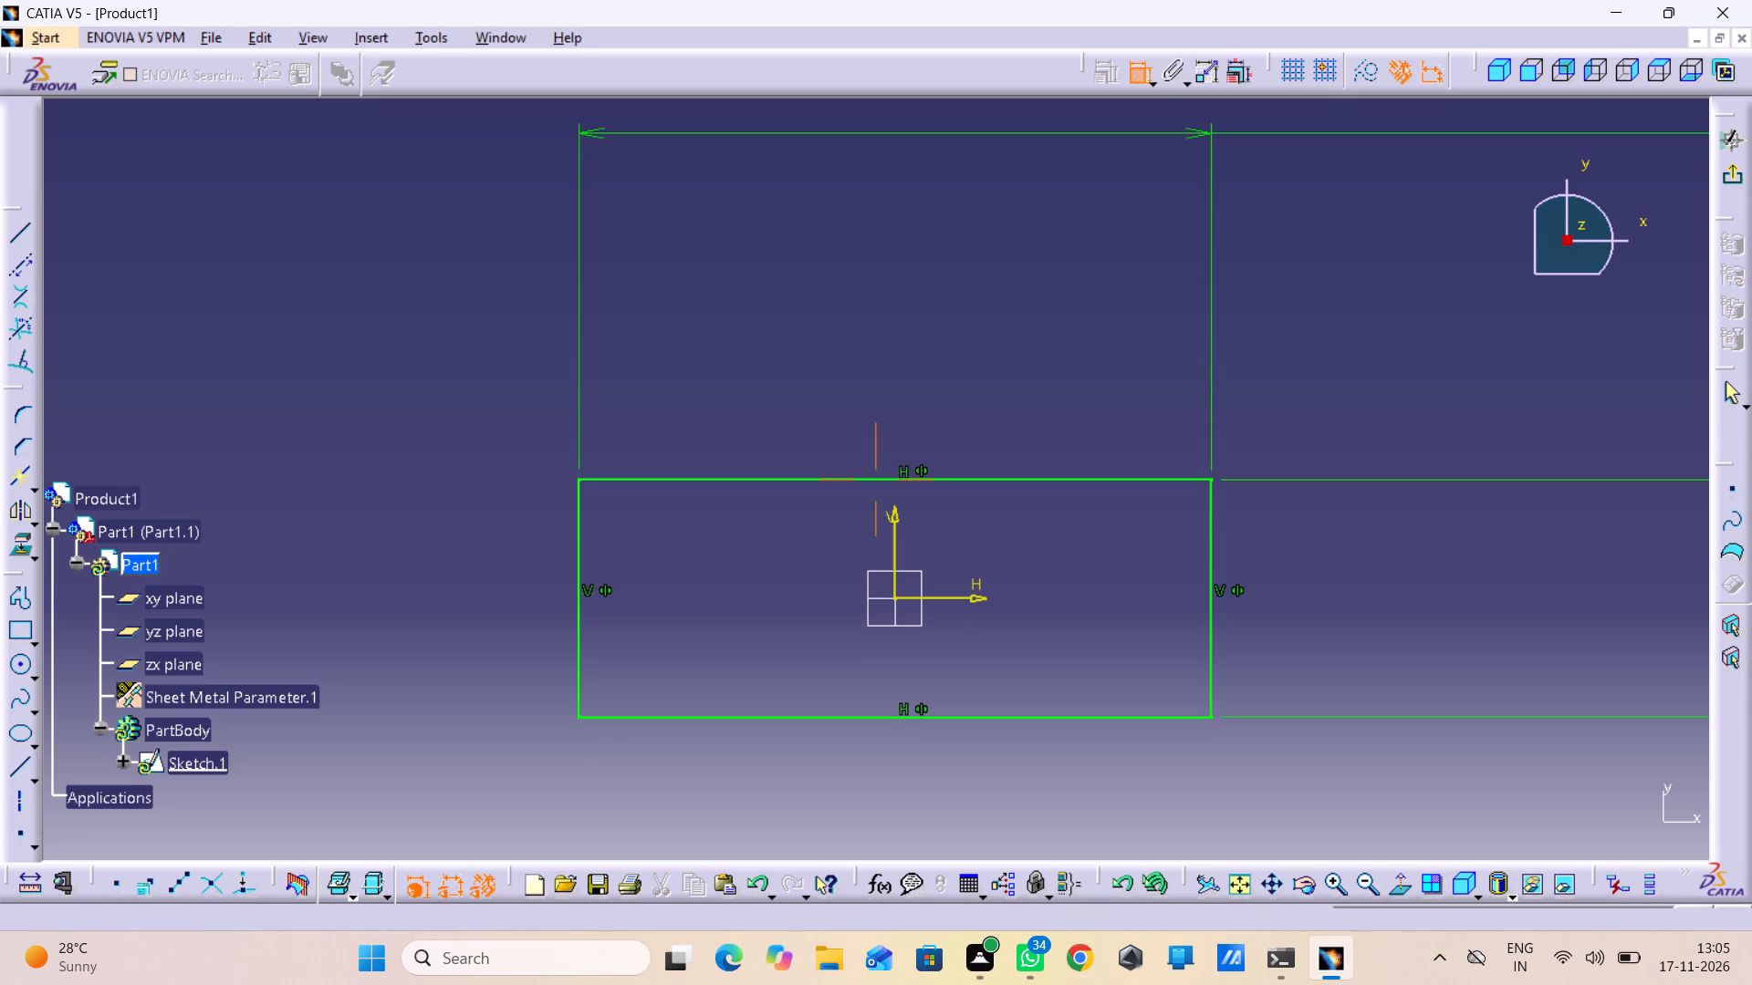
pyautogui.moveTo(1183, 681); pyautogui.dragTo(1189, 735, button='middle')
pyautogui.rightClick(1183, 681)
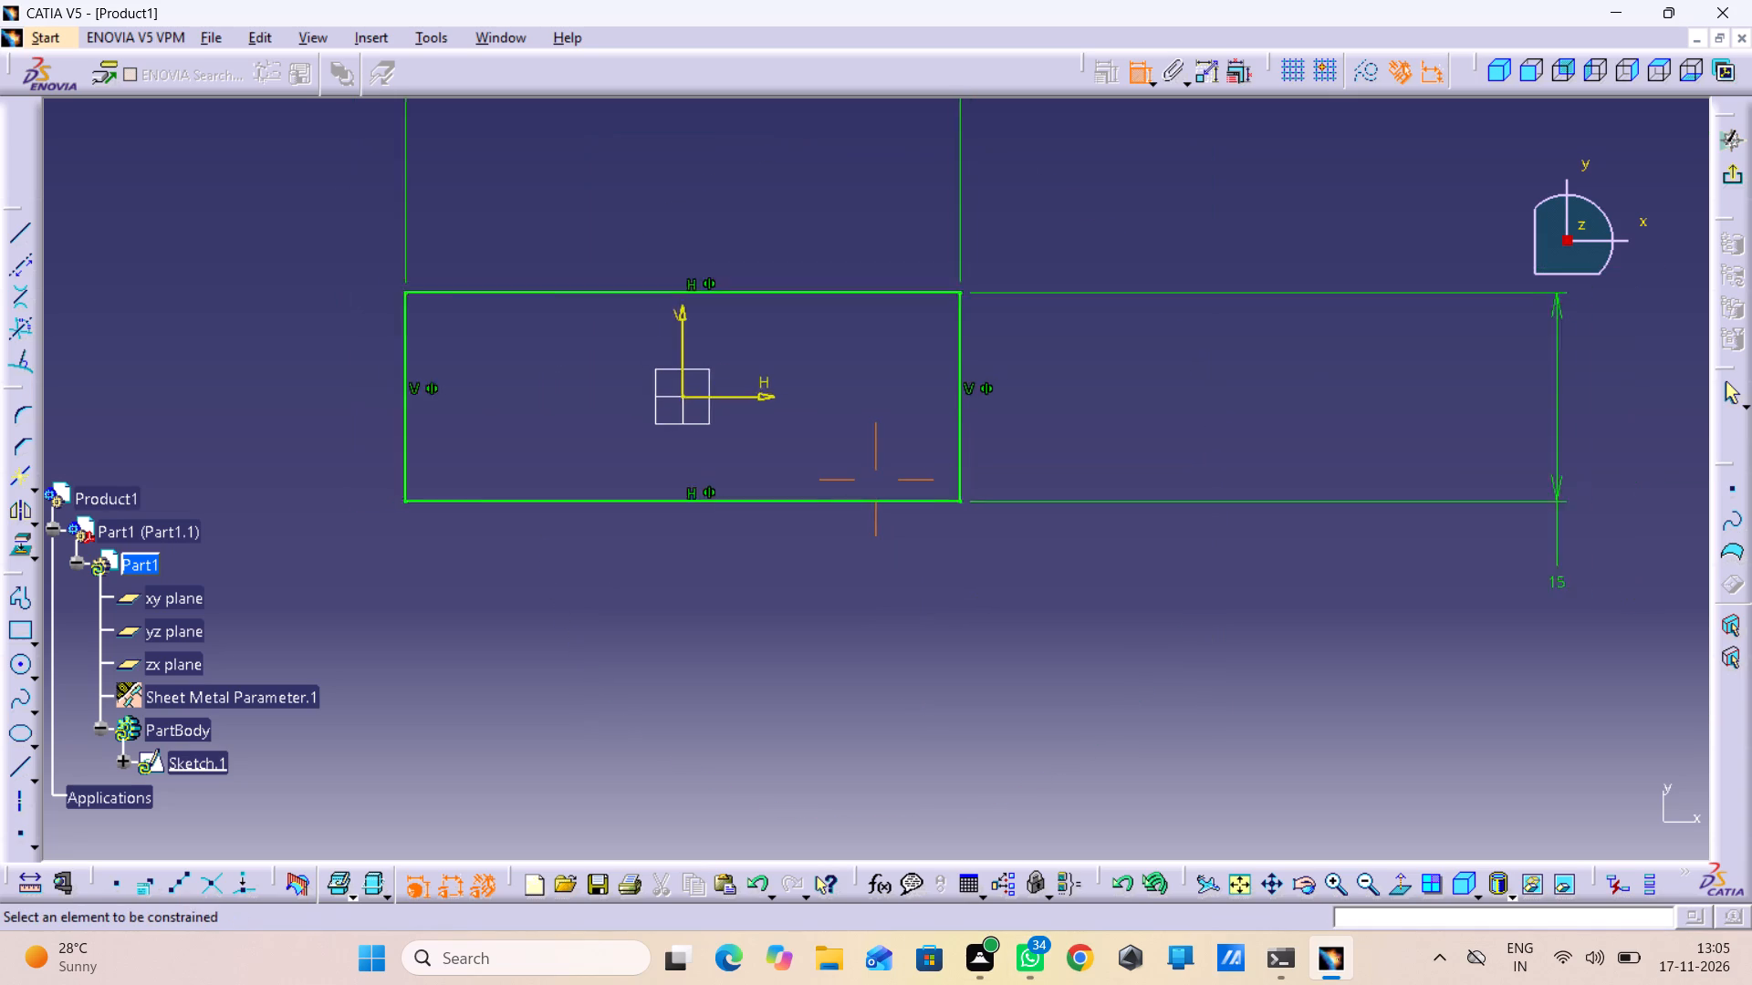
pyautogui.moveTo(1189, 735); pyautogui.dragTo(1189, 766, button='middle')
pyautogui.moveTo(952, 597); pyautogui.dragTo(1131, 755, button='middle')
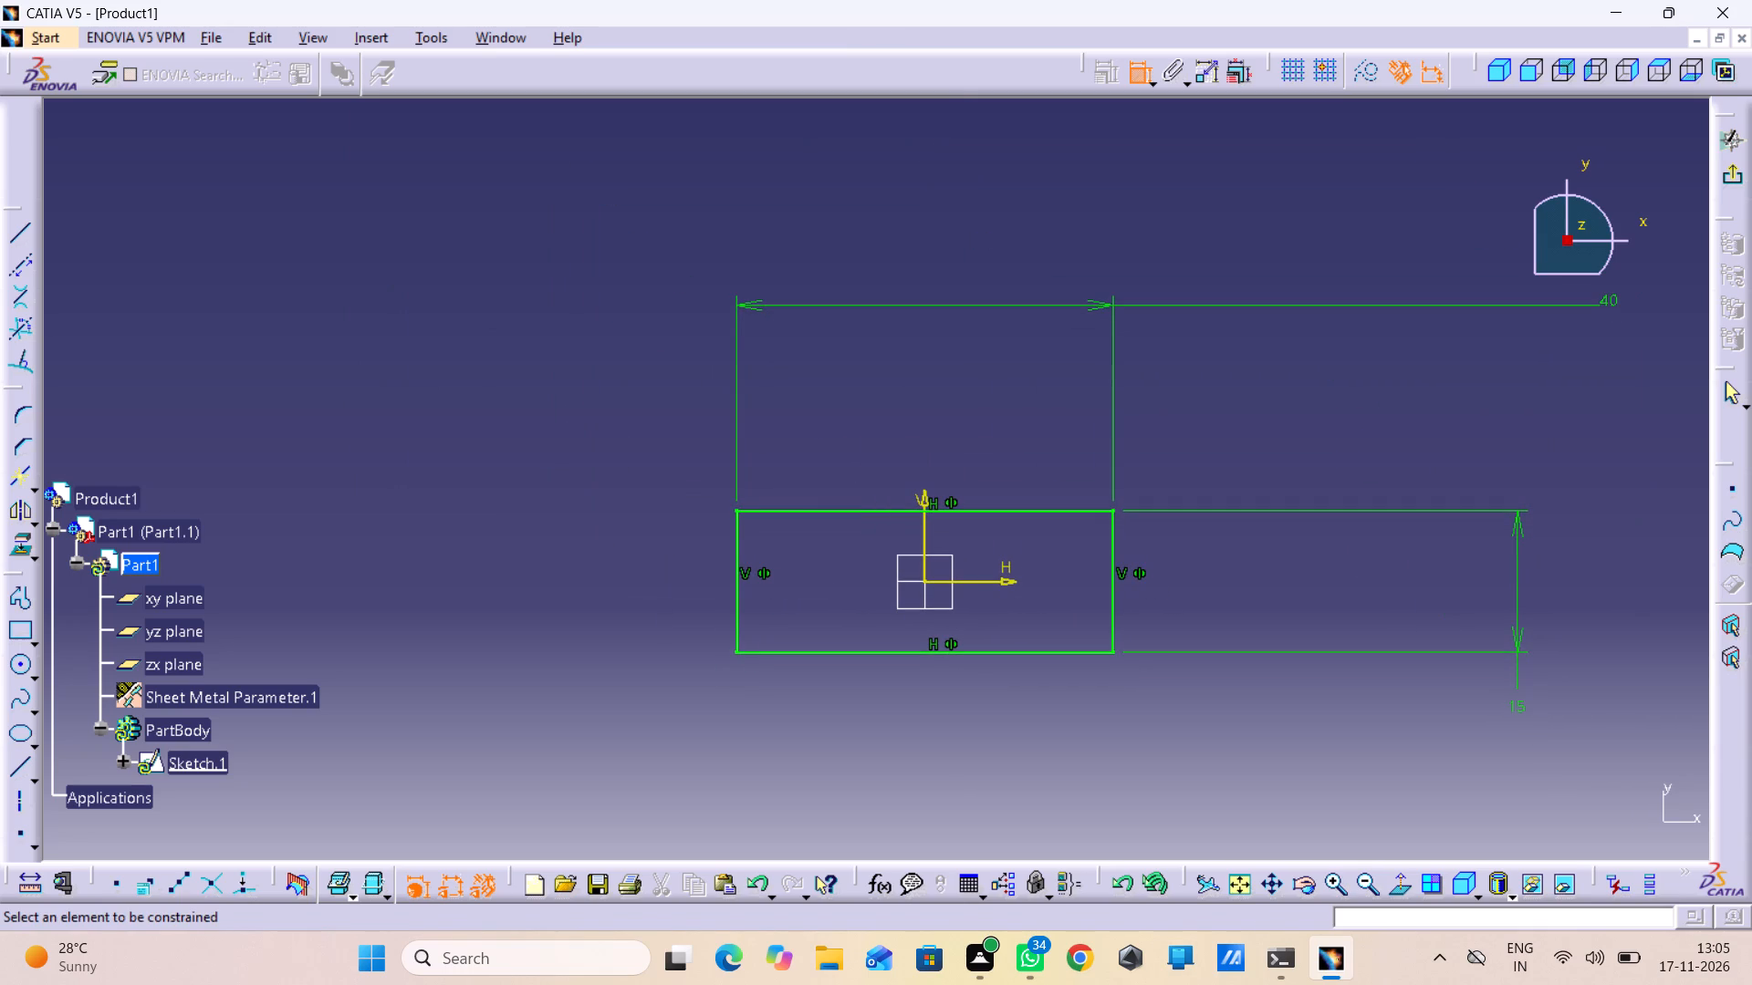
# Exit Sketch.1 and return to the sheet metal part.
pyautogui.click(1729, 187)
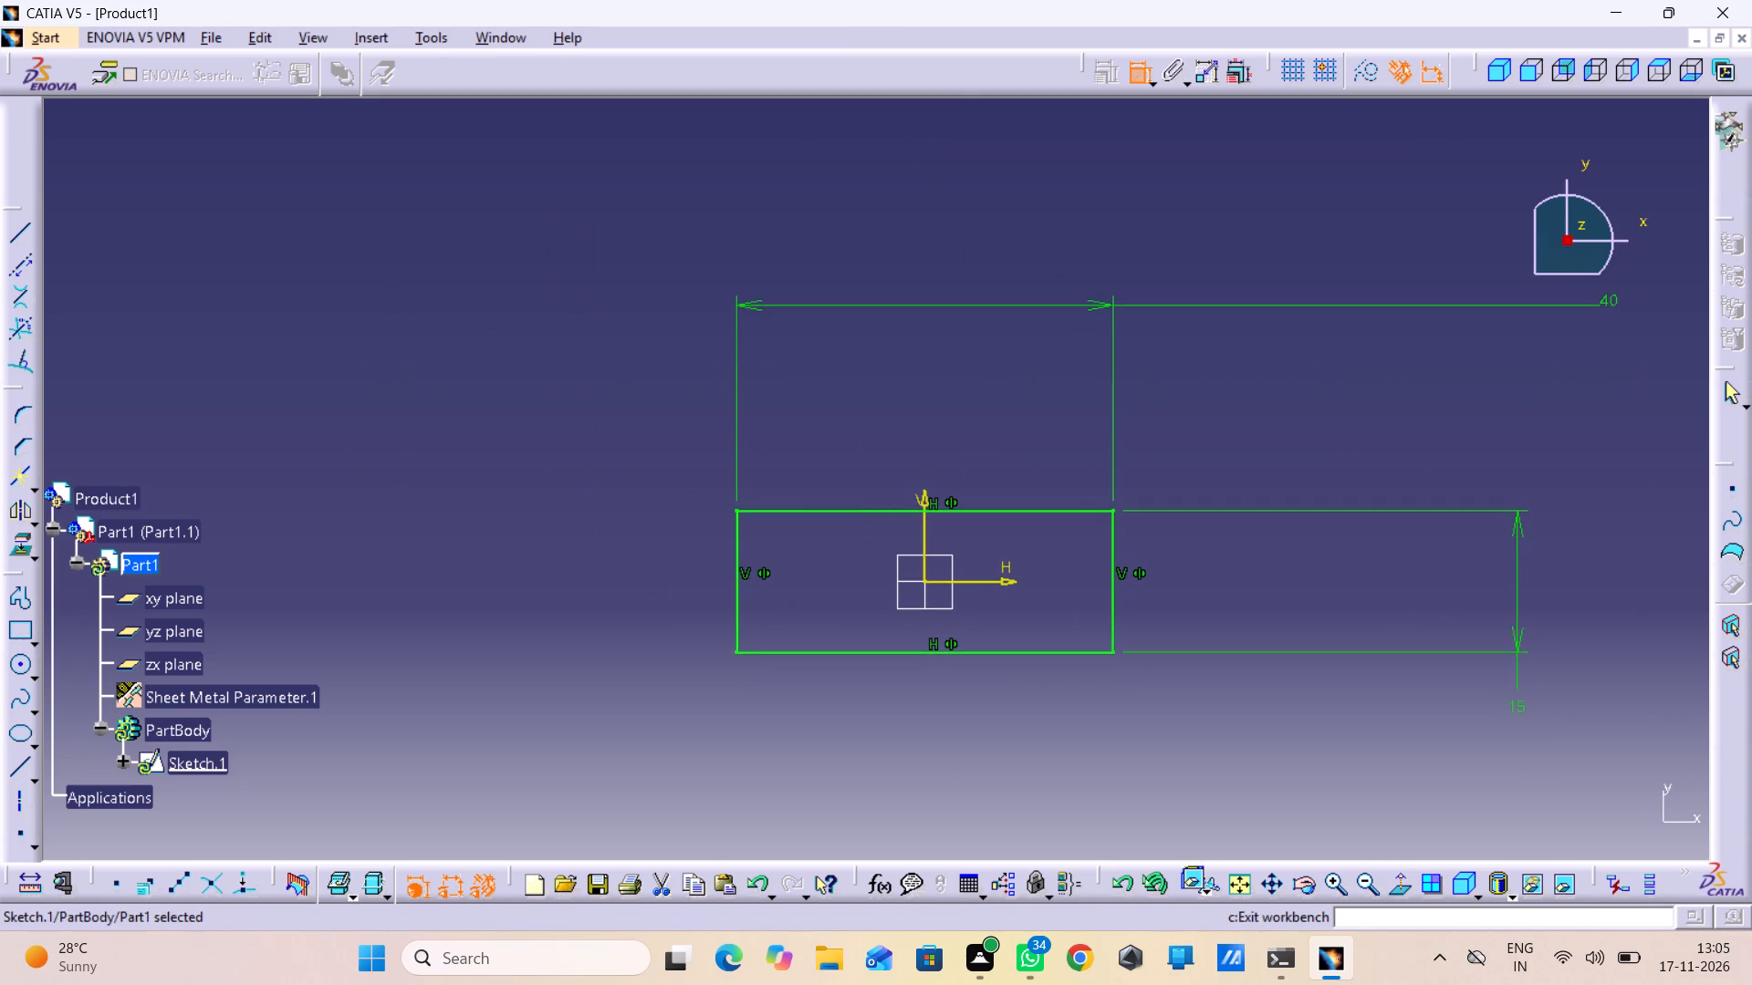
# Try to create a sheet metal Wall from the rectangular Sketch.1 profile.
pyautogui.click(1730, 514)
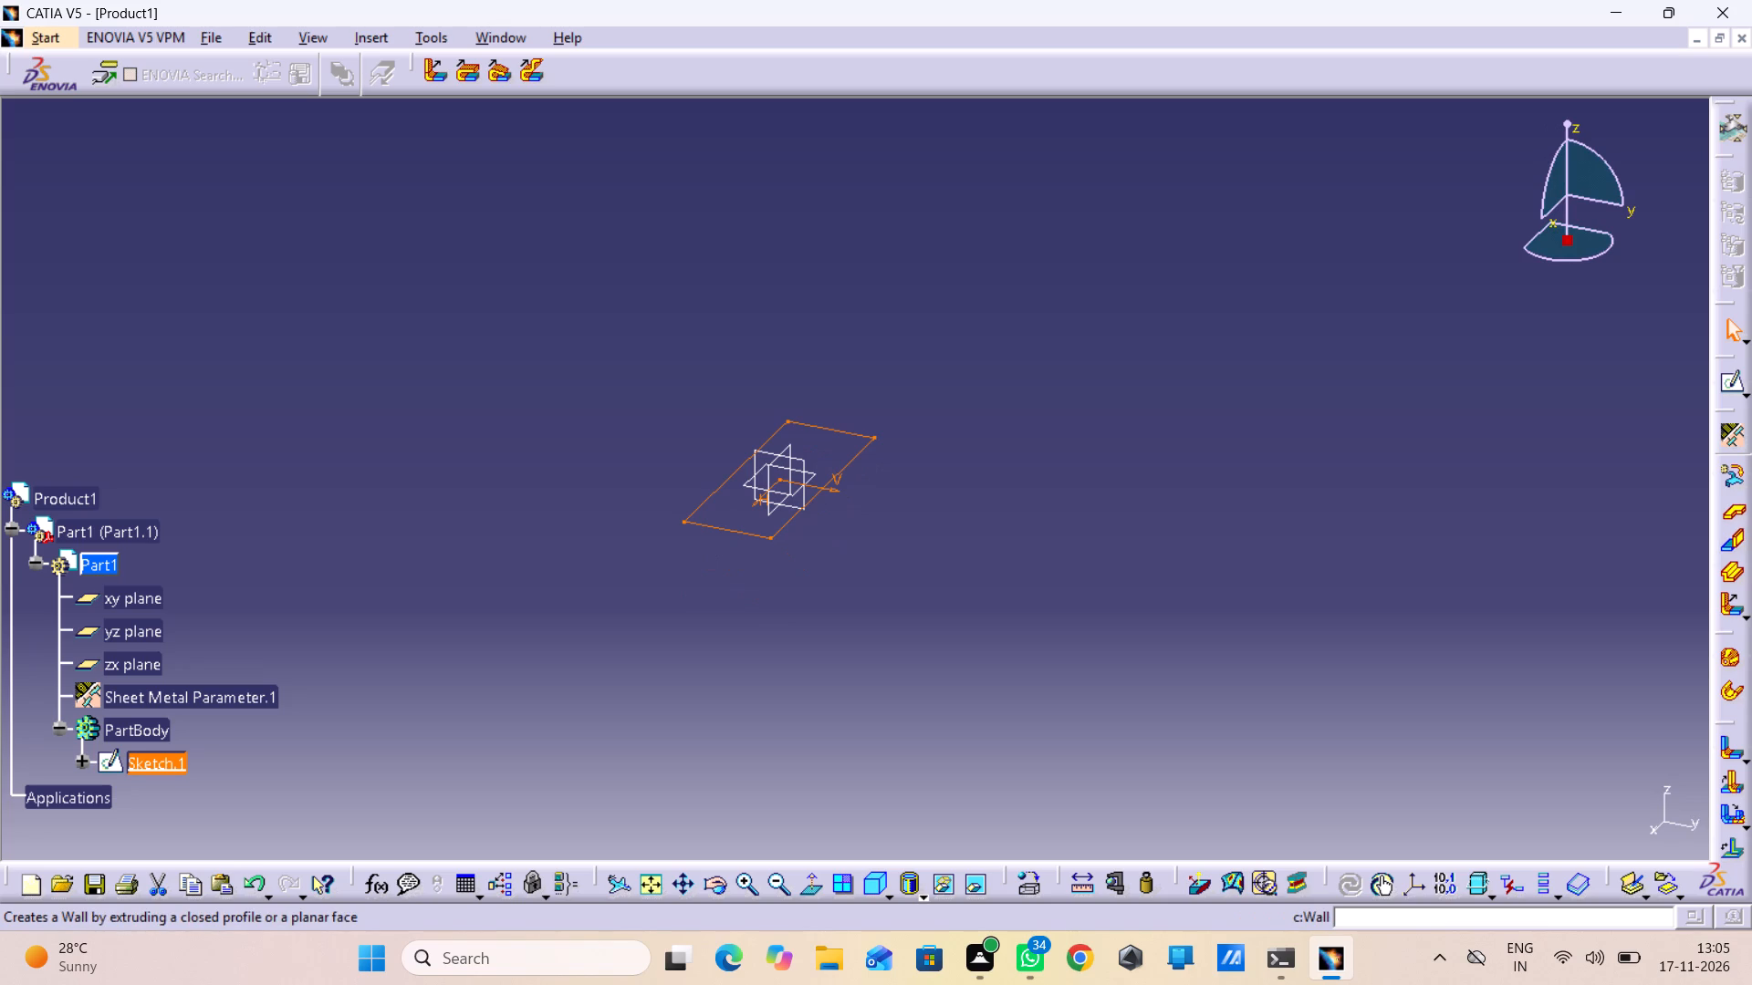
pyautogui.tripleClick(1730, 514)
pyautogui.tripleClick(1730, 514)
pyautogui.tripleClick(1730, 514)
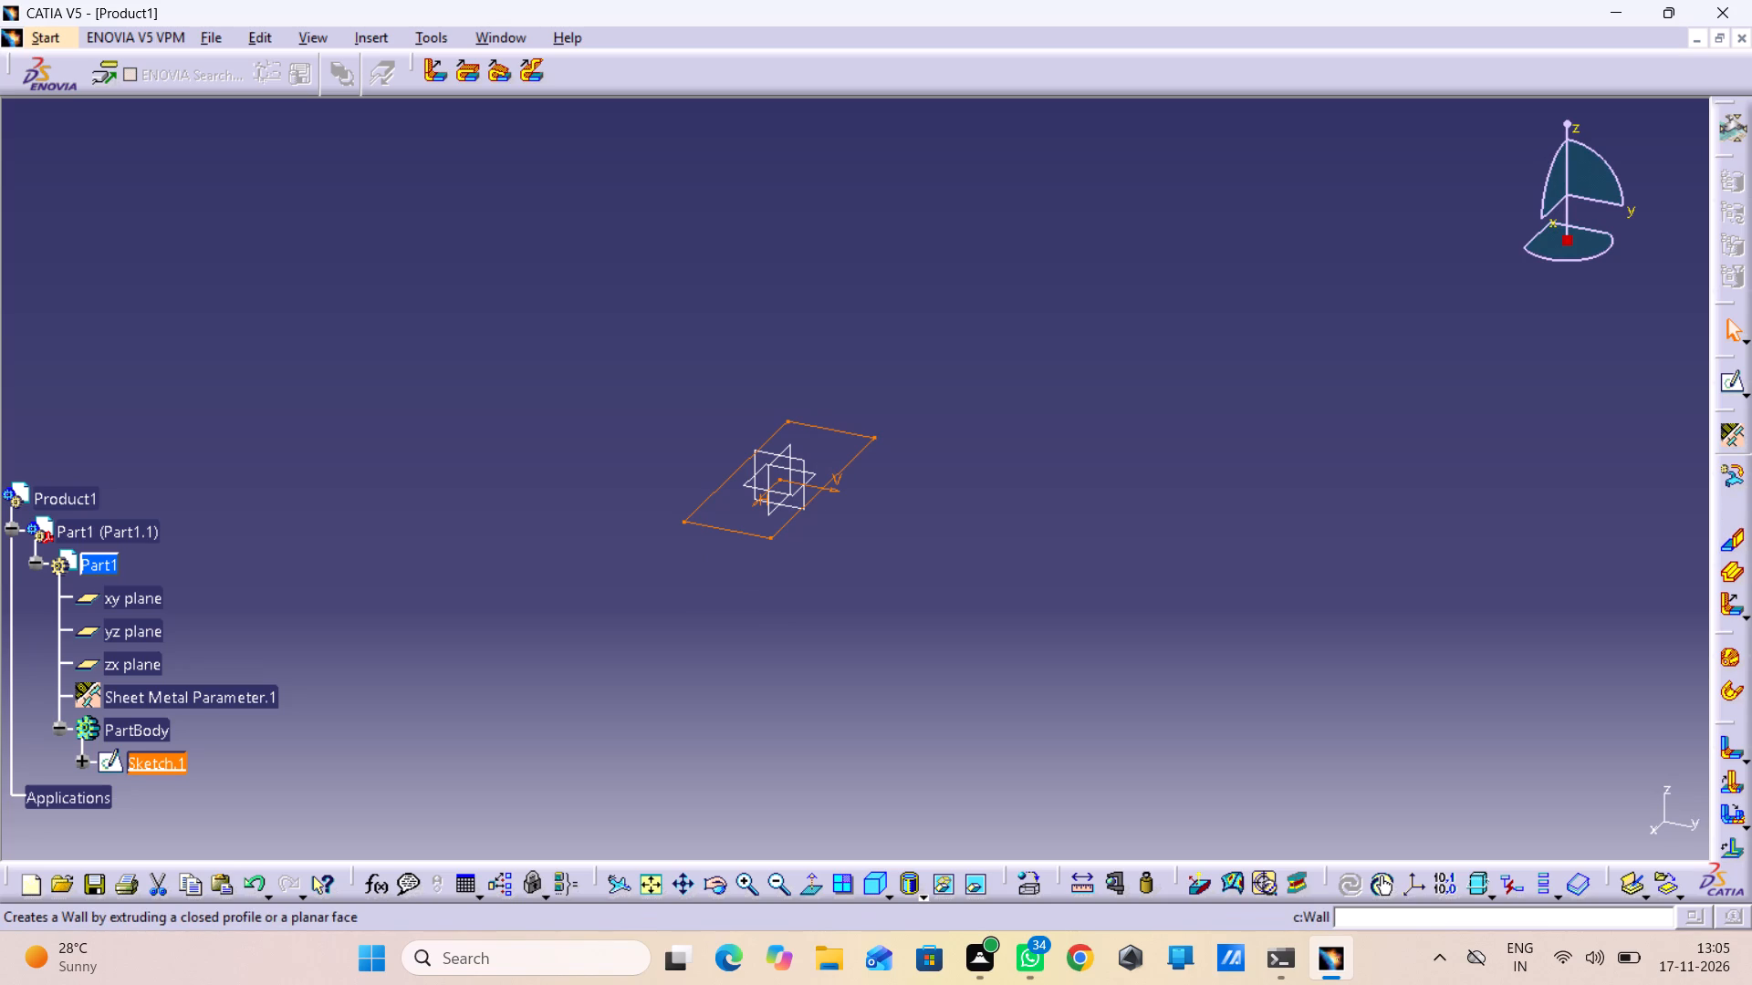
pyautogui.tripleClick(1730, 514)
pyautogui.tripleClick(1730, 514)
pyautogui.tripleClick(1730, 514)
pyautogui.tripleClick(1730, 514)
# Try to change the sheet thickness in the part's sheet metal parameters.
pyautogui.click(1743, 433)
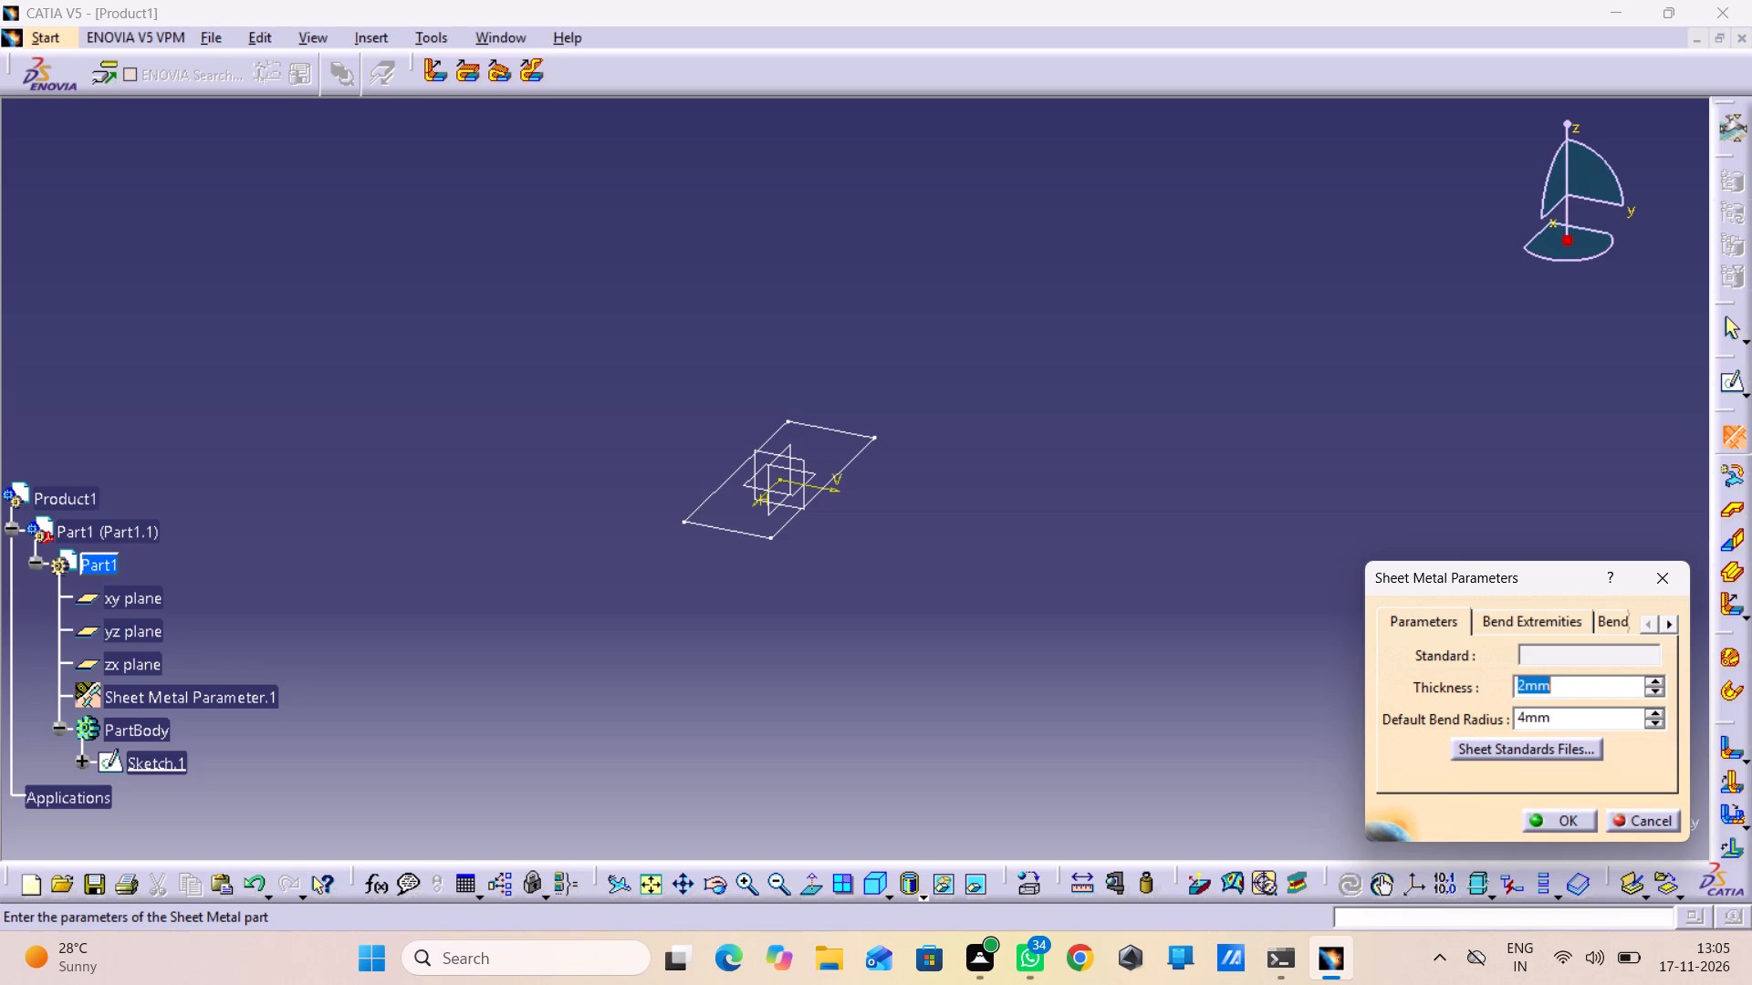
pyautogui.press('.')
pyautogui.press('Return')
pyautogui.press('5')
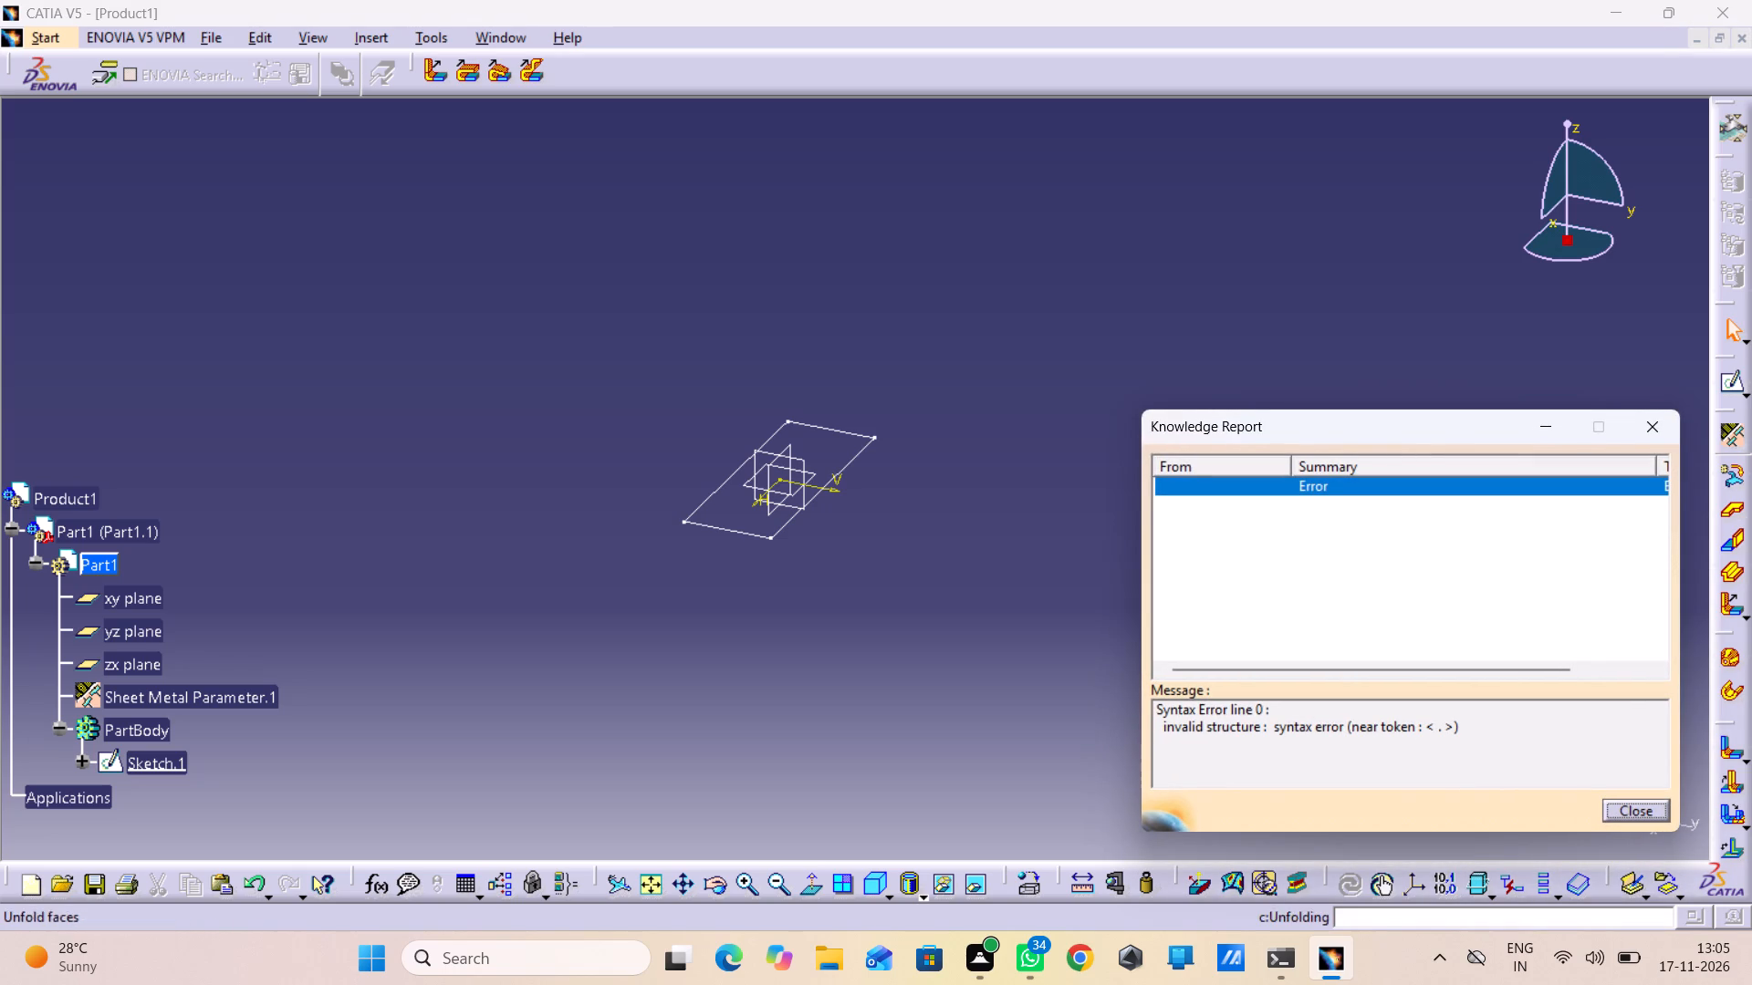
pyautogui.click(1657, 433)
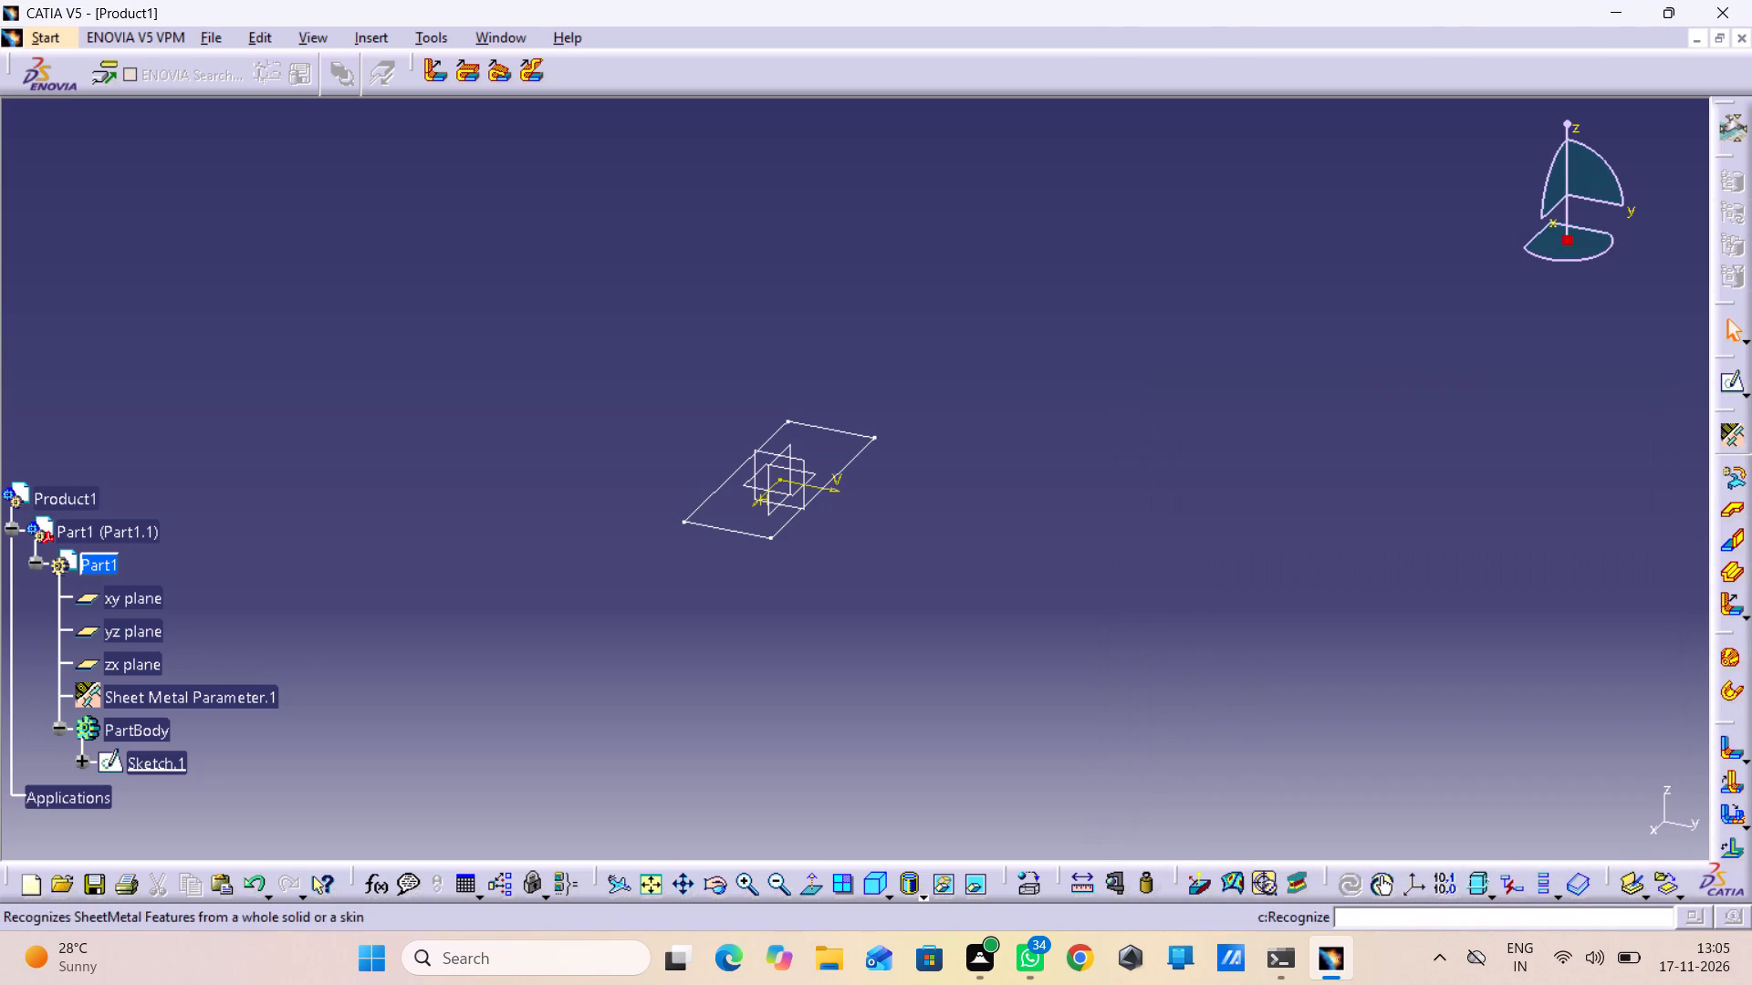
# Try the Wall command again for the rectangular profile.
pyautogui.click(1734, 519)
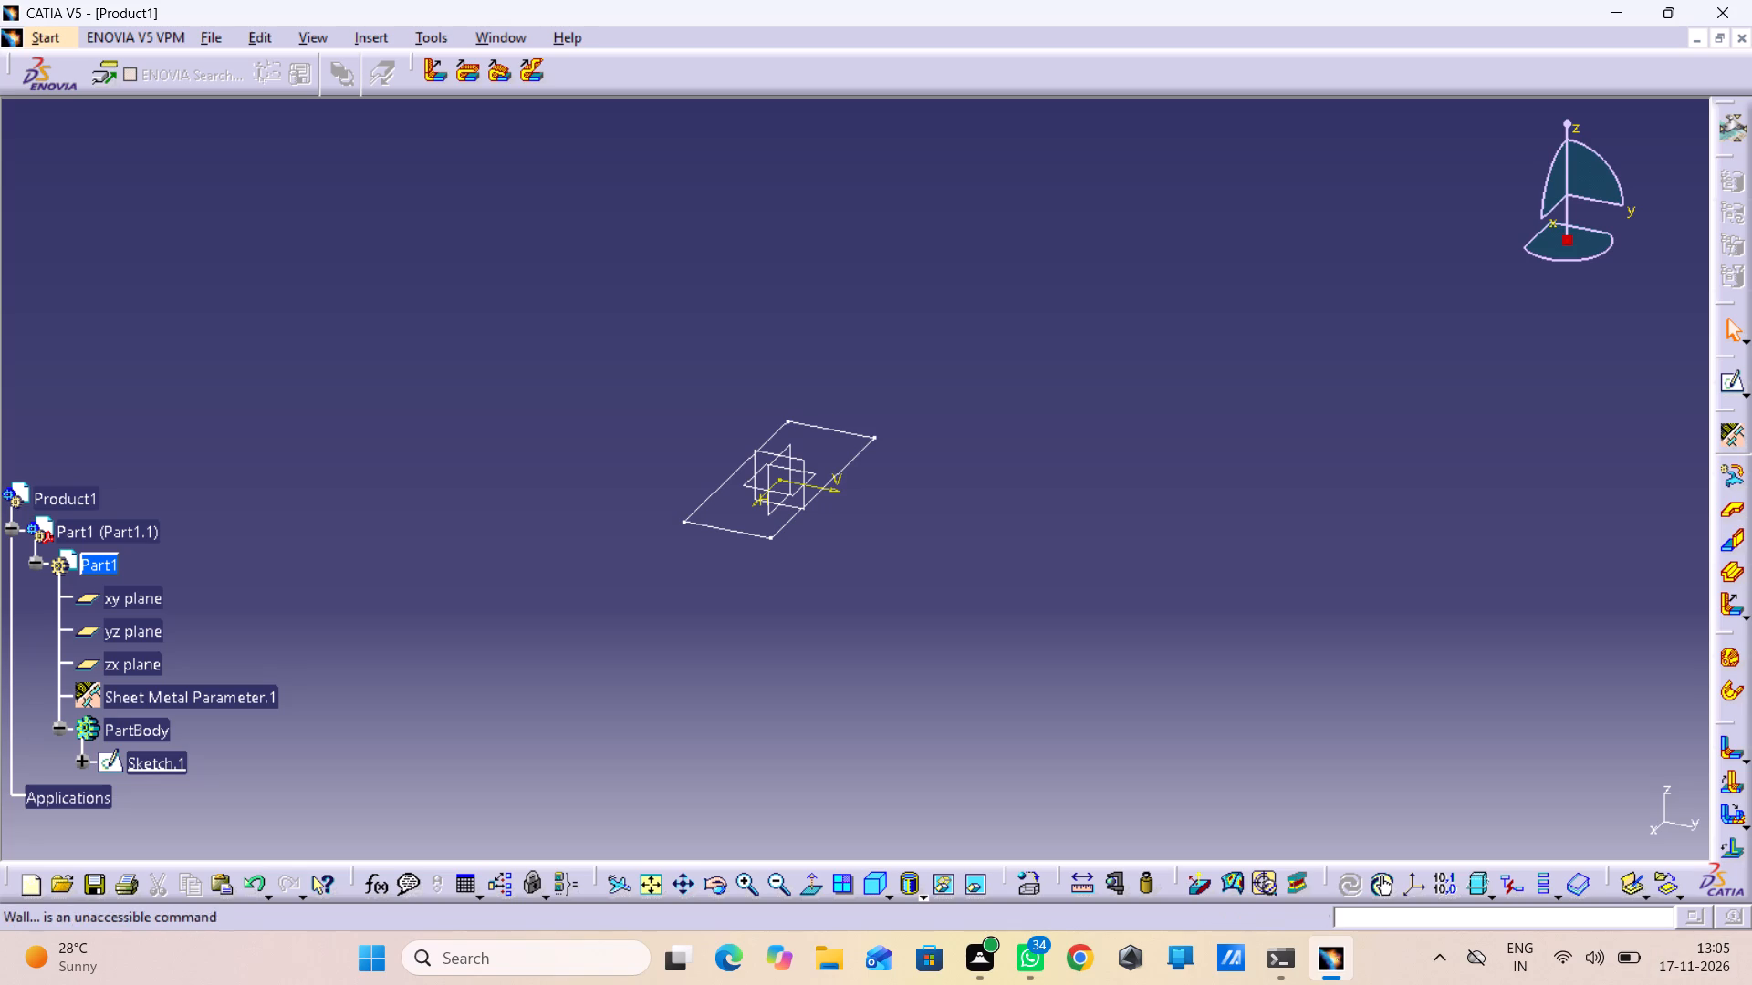
# Set the part's sheet metal thickness to 0.5 mm in its sheet metal parameters.
pyautogui.click(1730, 438)
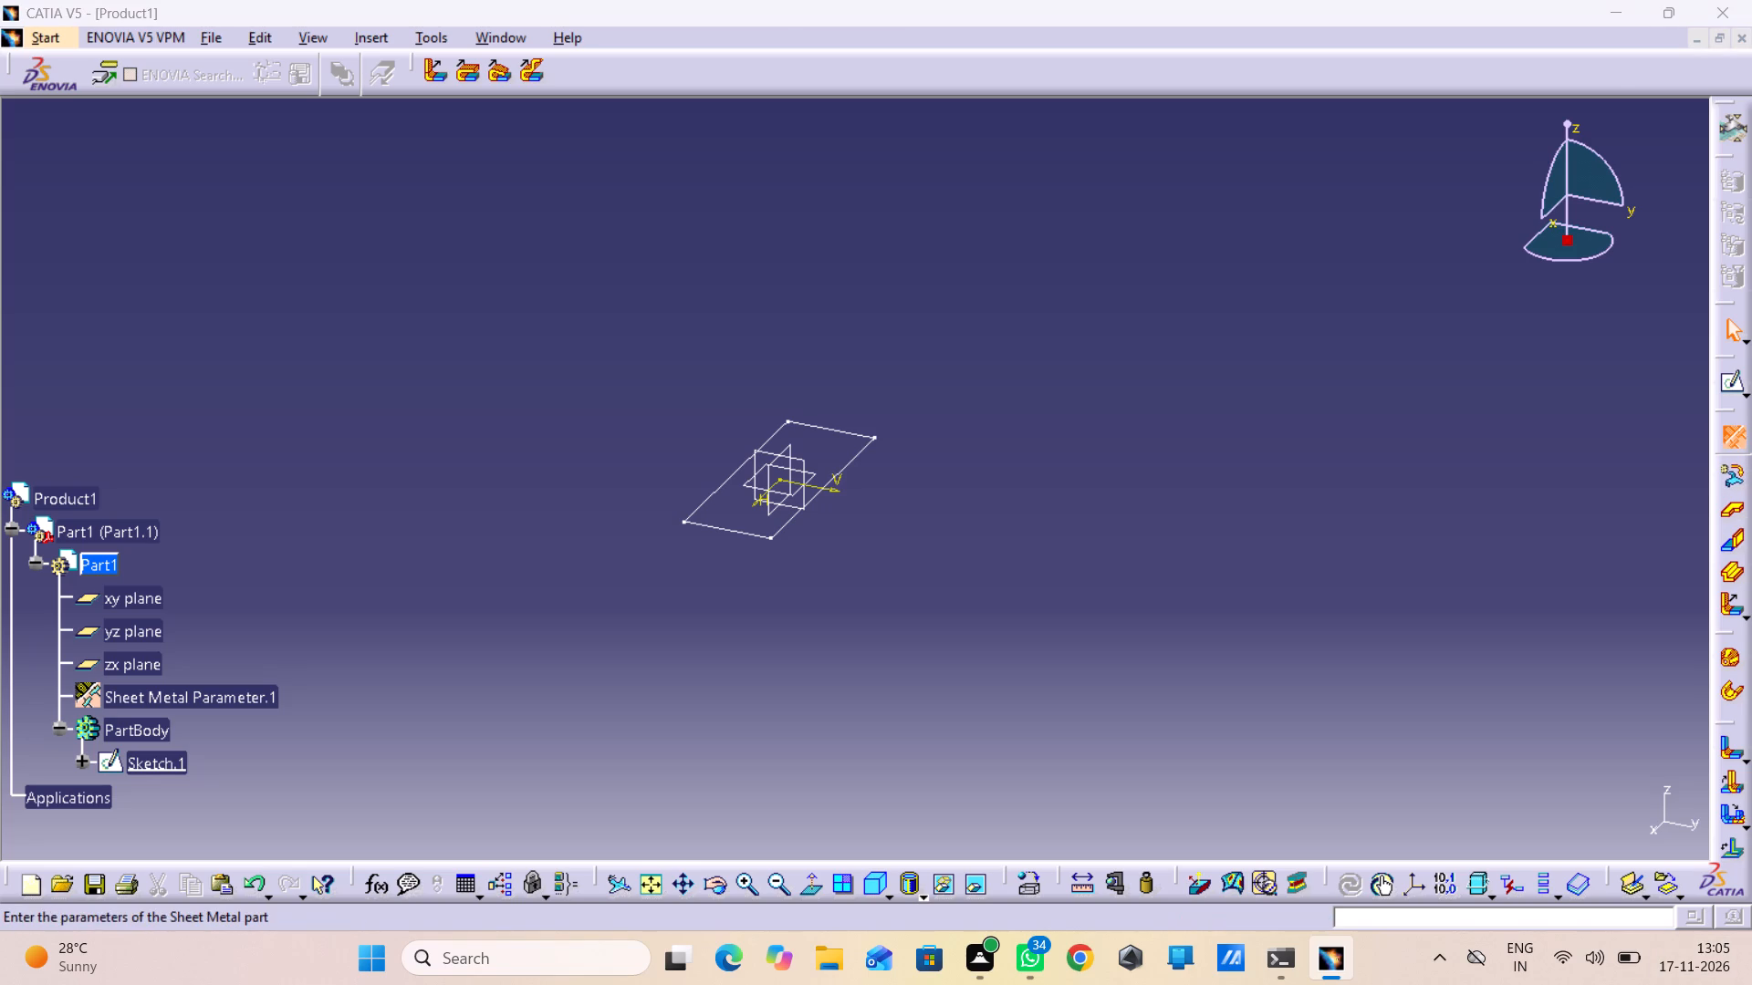
pyautogui.press('.')
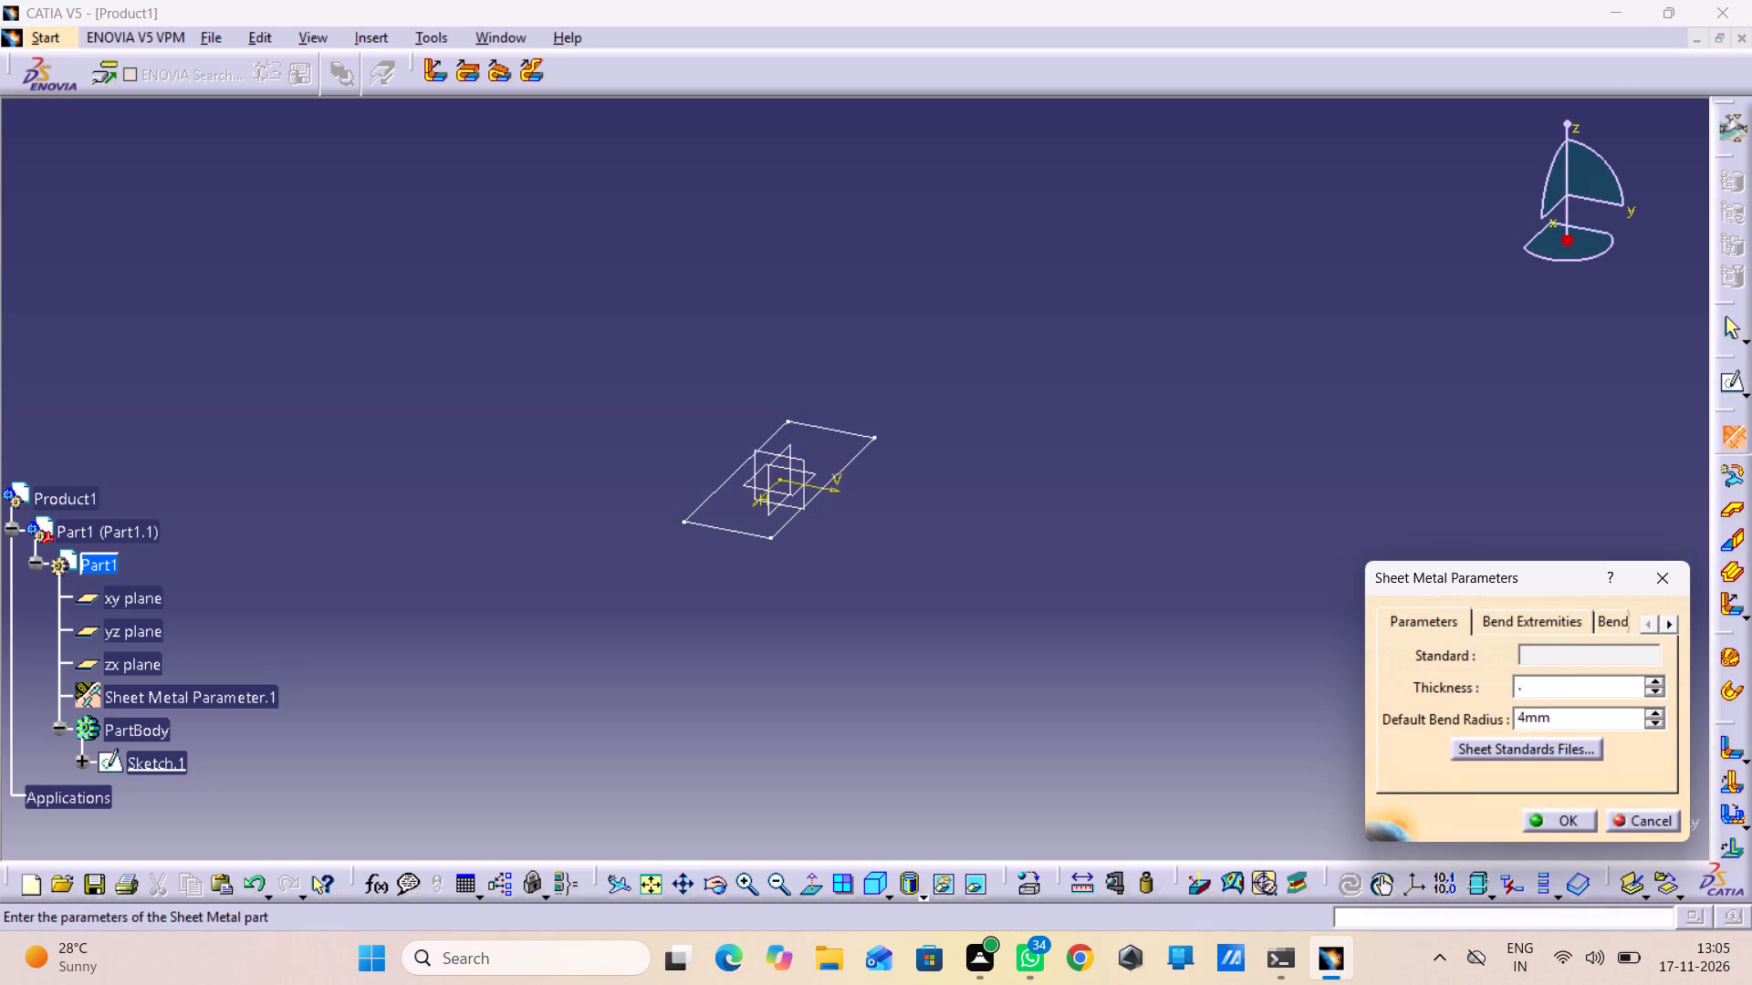
pyautogui.press('5')
pyautogui.press('Return')
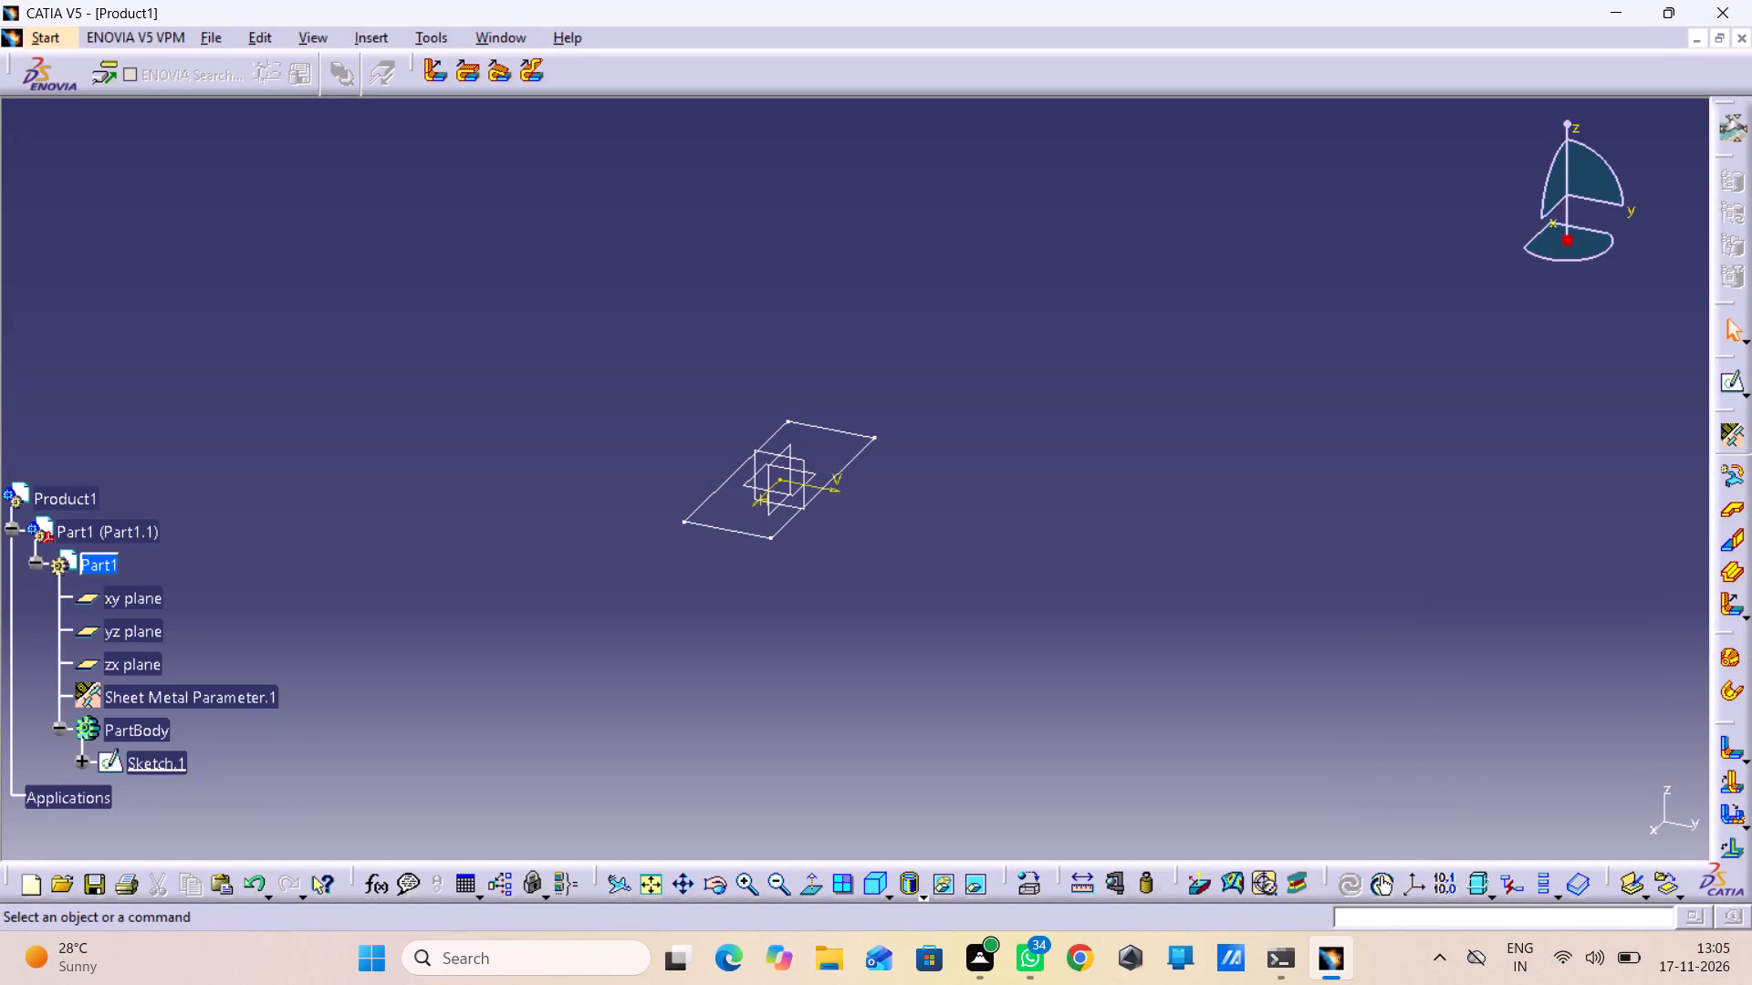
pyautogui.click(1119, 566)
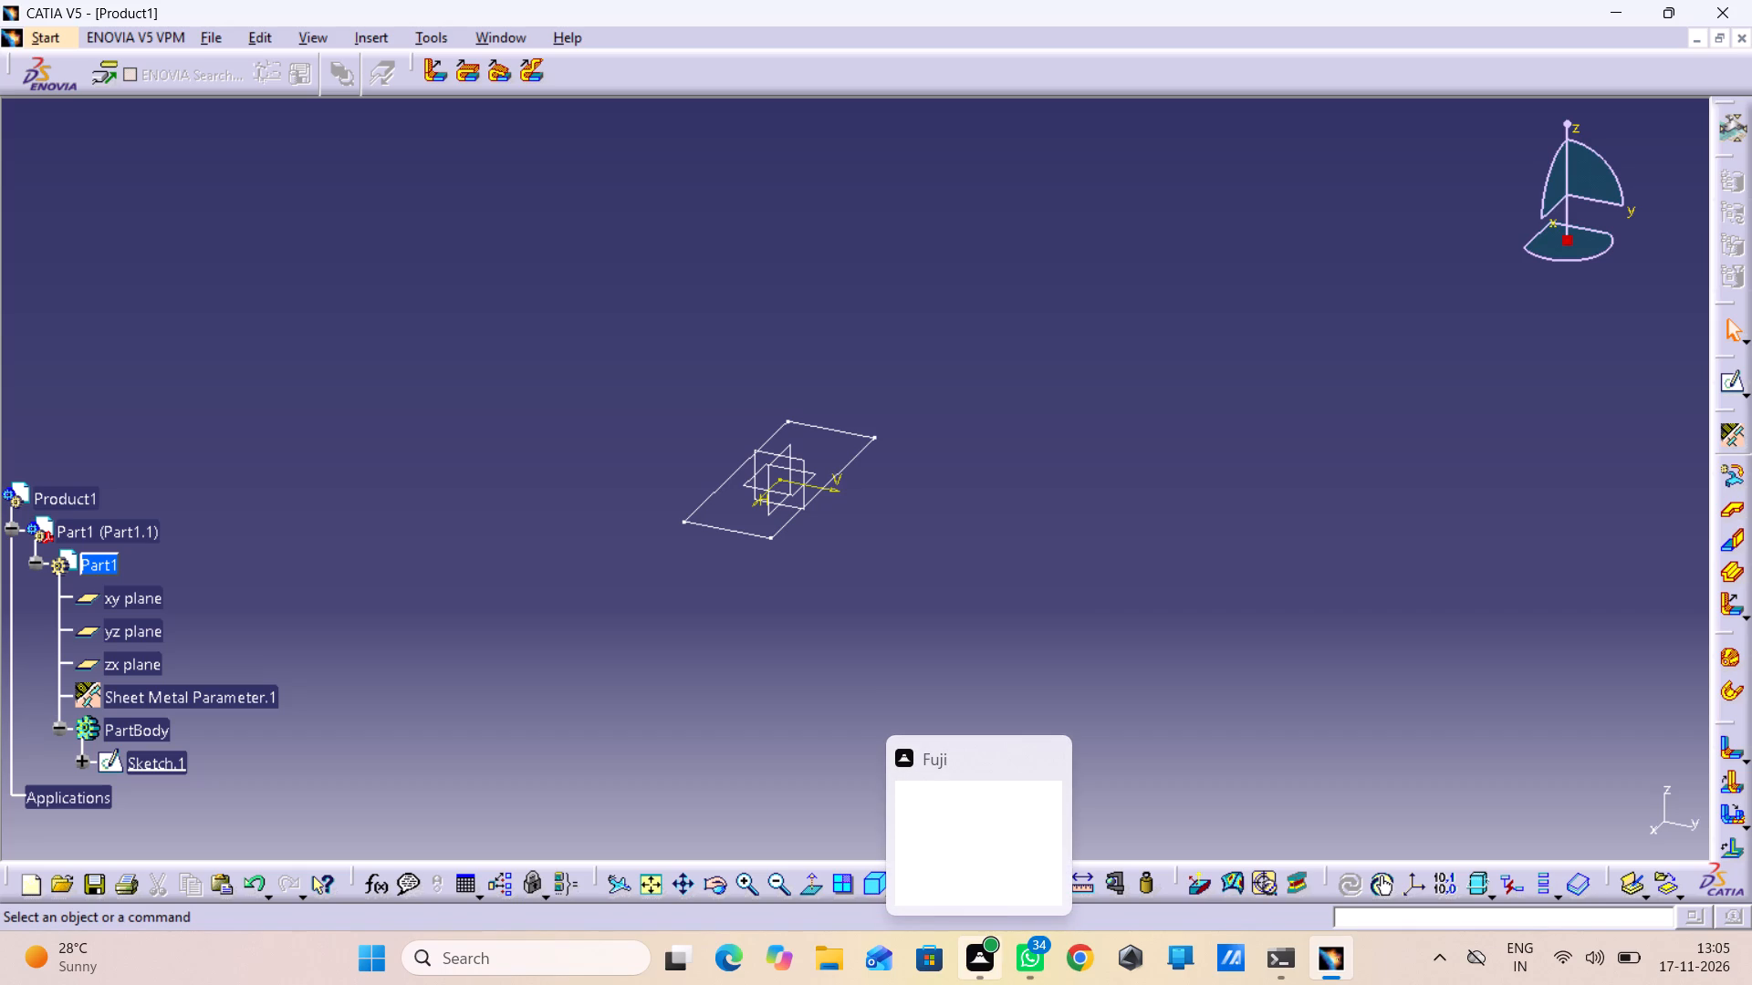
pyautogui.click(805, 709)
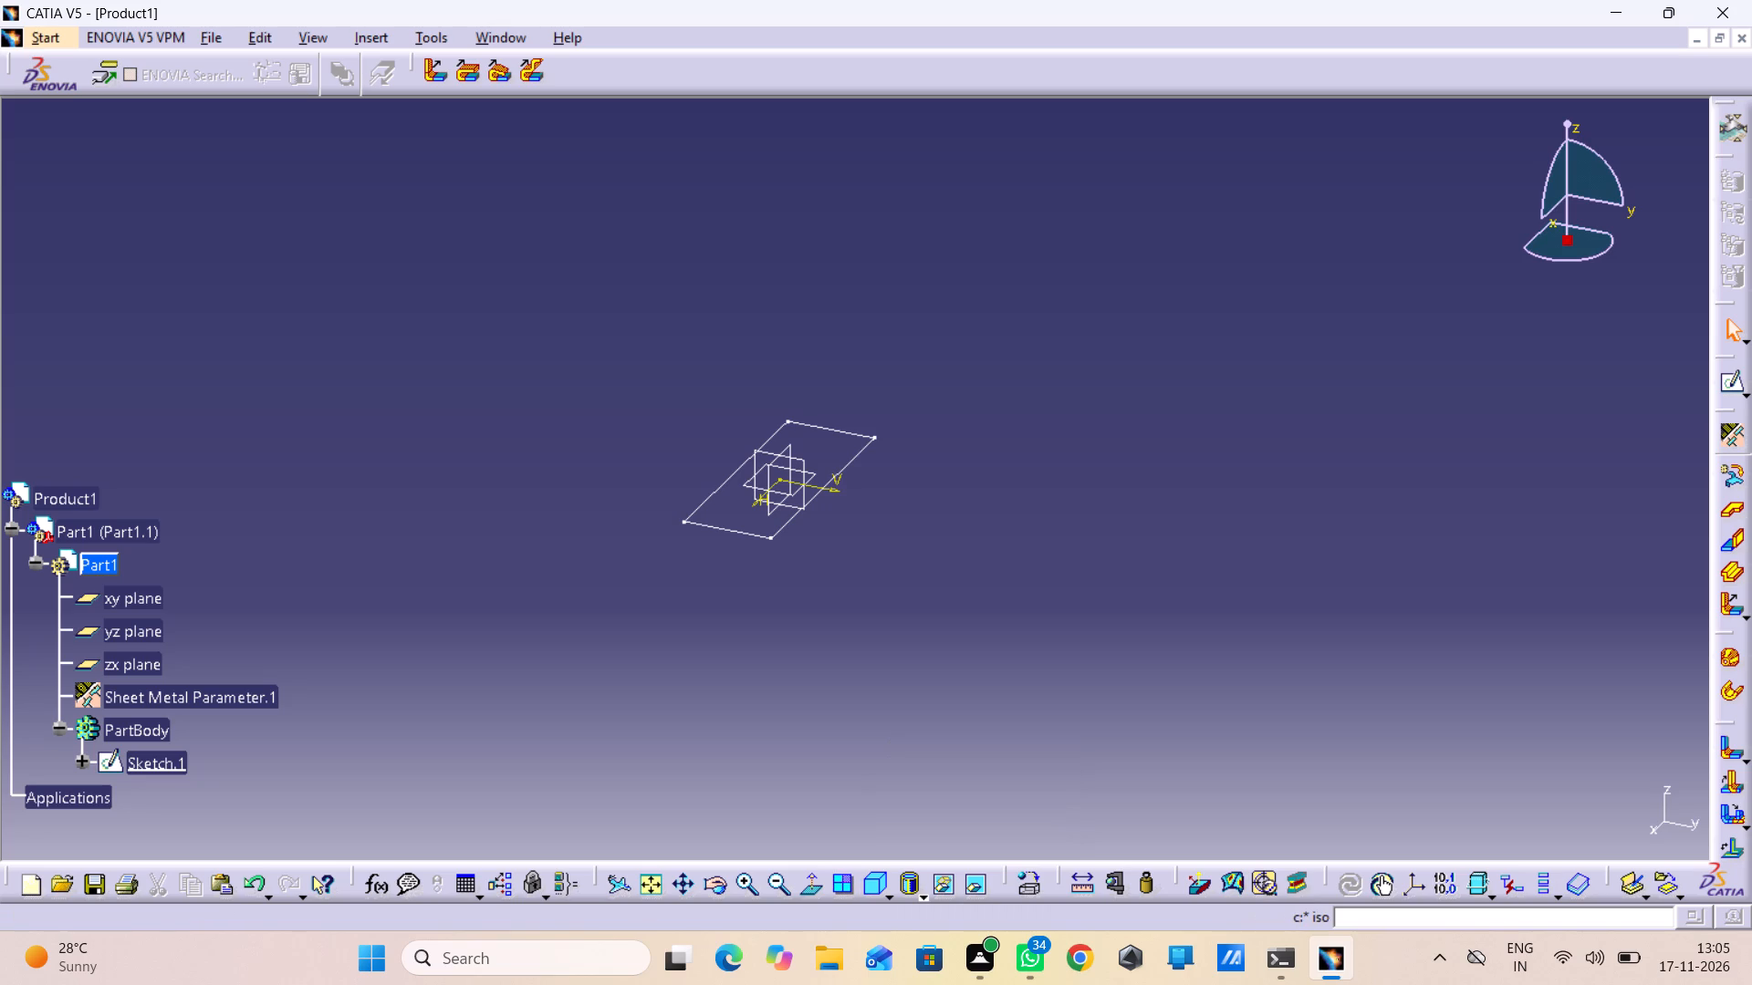
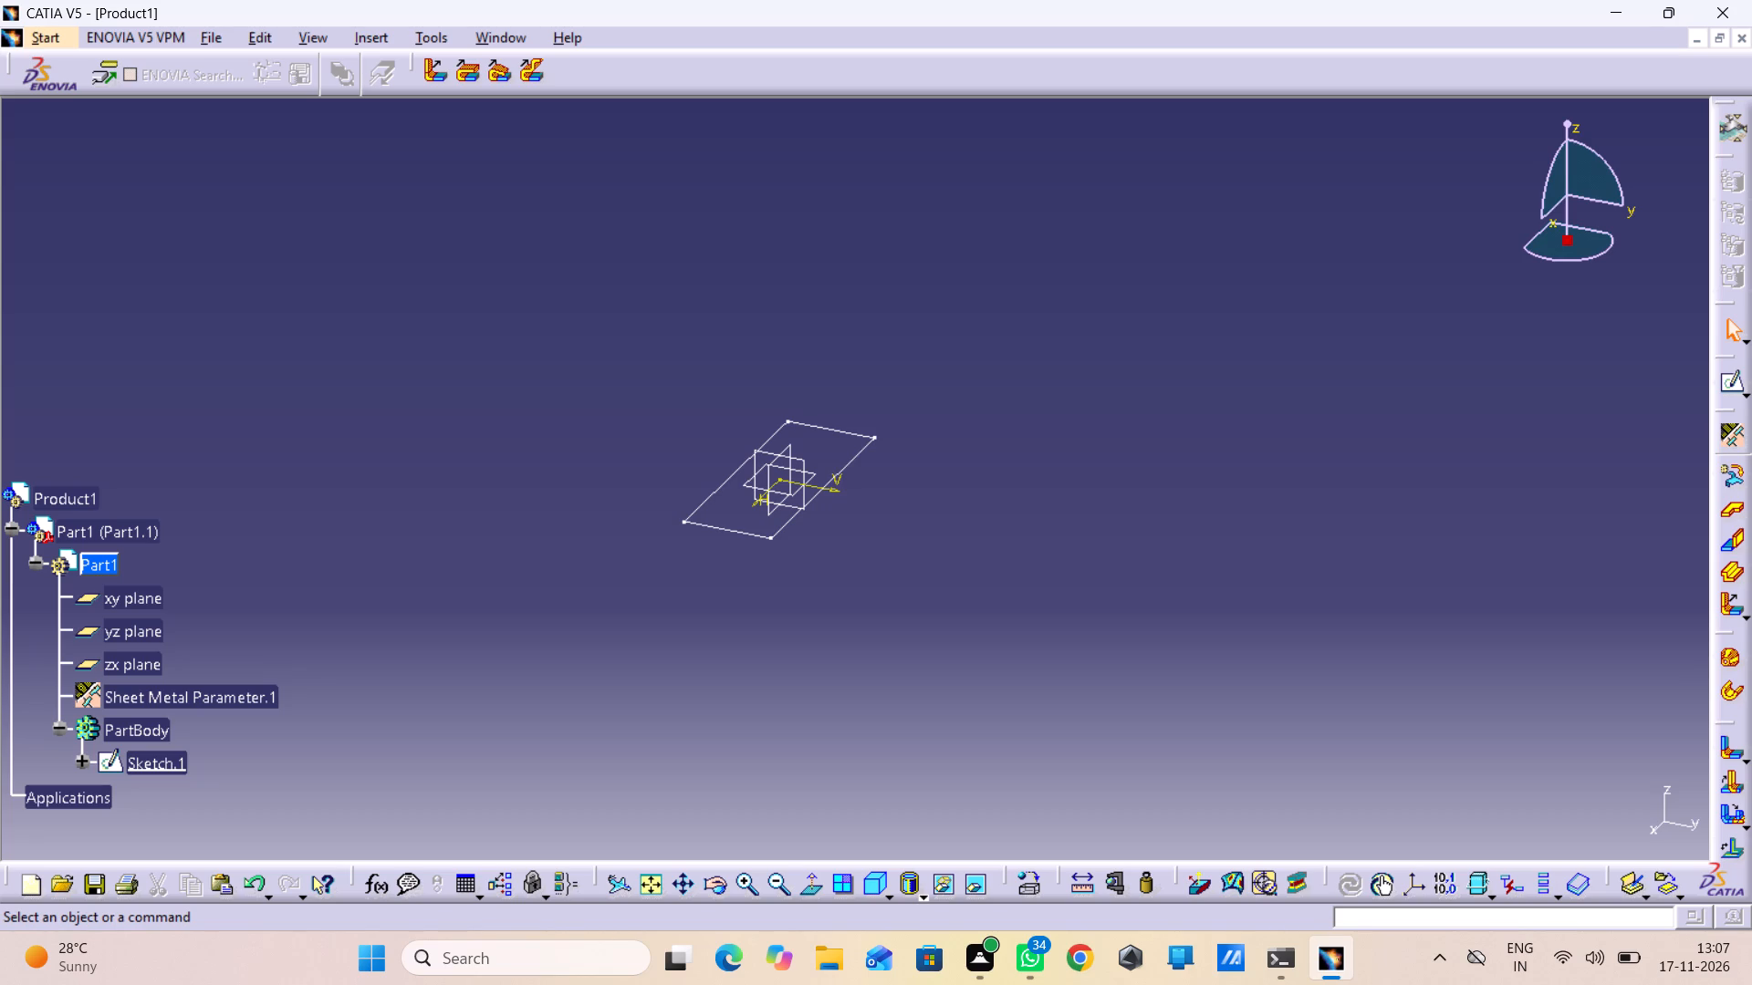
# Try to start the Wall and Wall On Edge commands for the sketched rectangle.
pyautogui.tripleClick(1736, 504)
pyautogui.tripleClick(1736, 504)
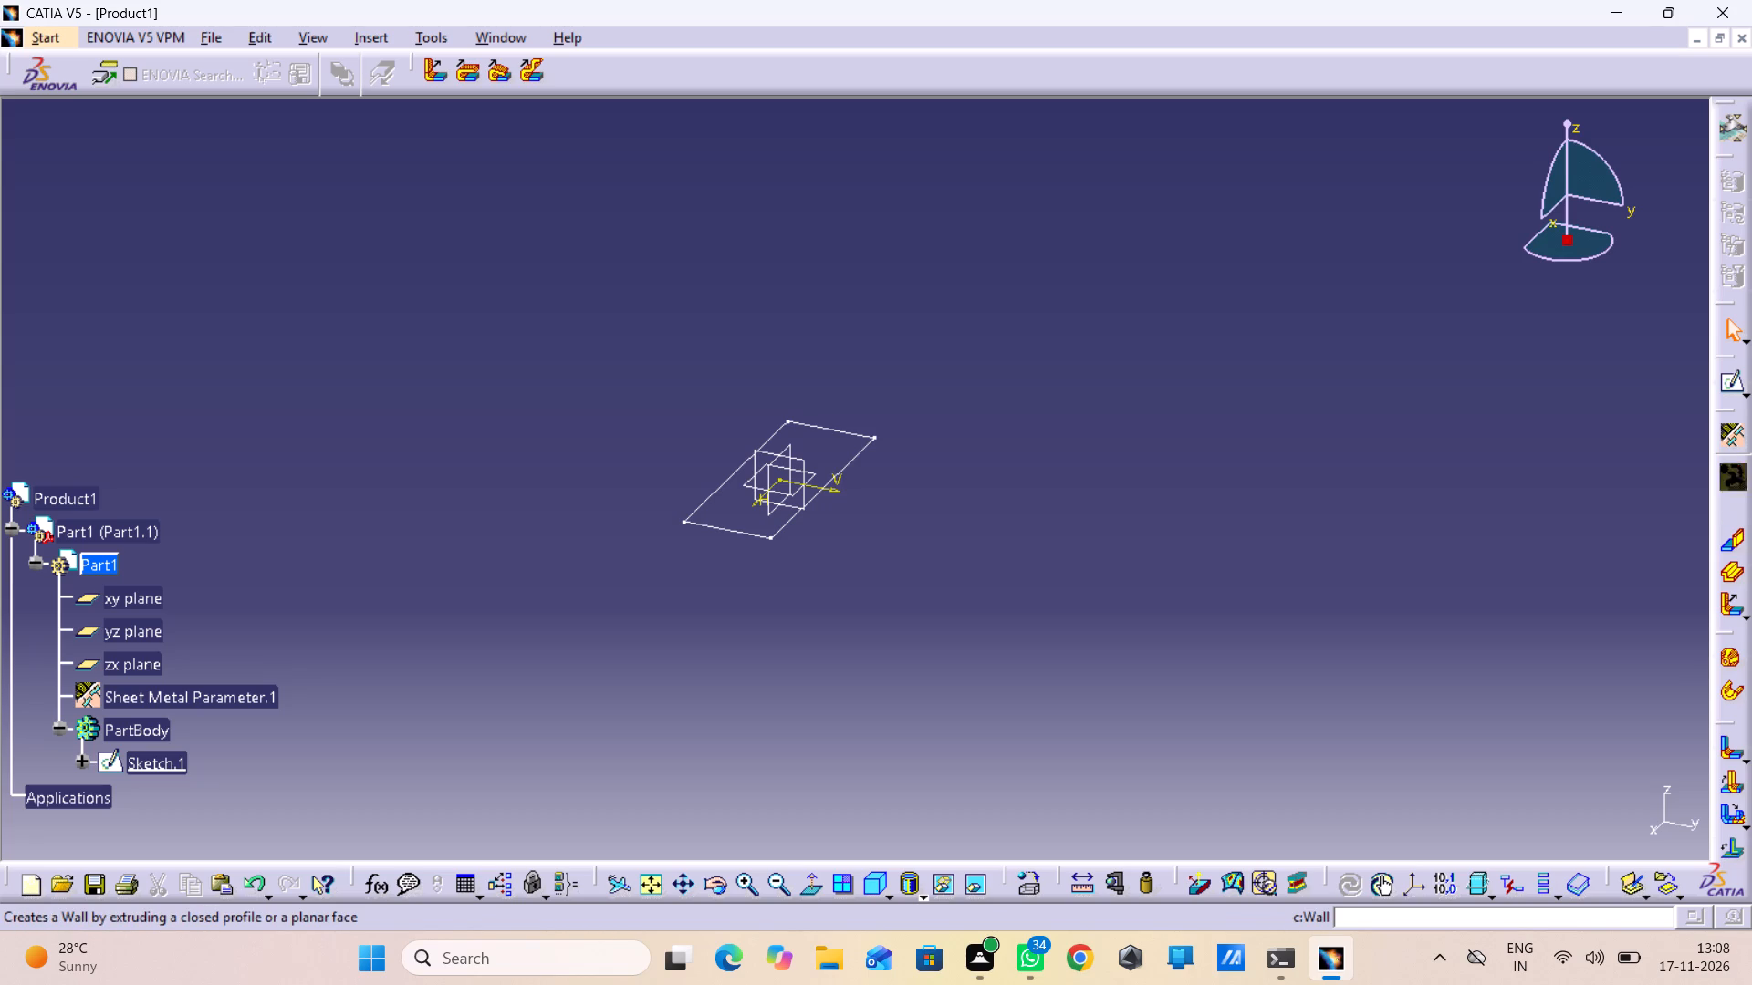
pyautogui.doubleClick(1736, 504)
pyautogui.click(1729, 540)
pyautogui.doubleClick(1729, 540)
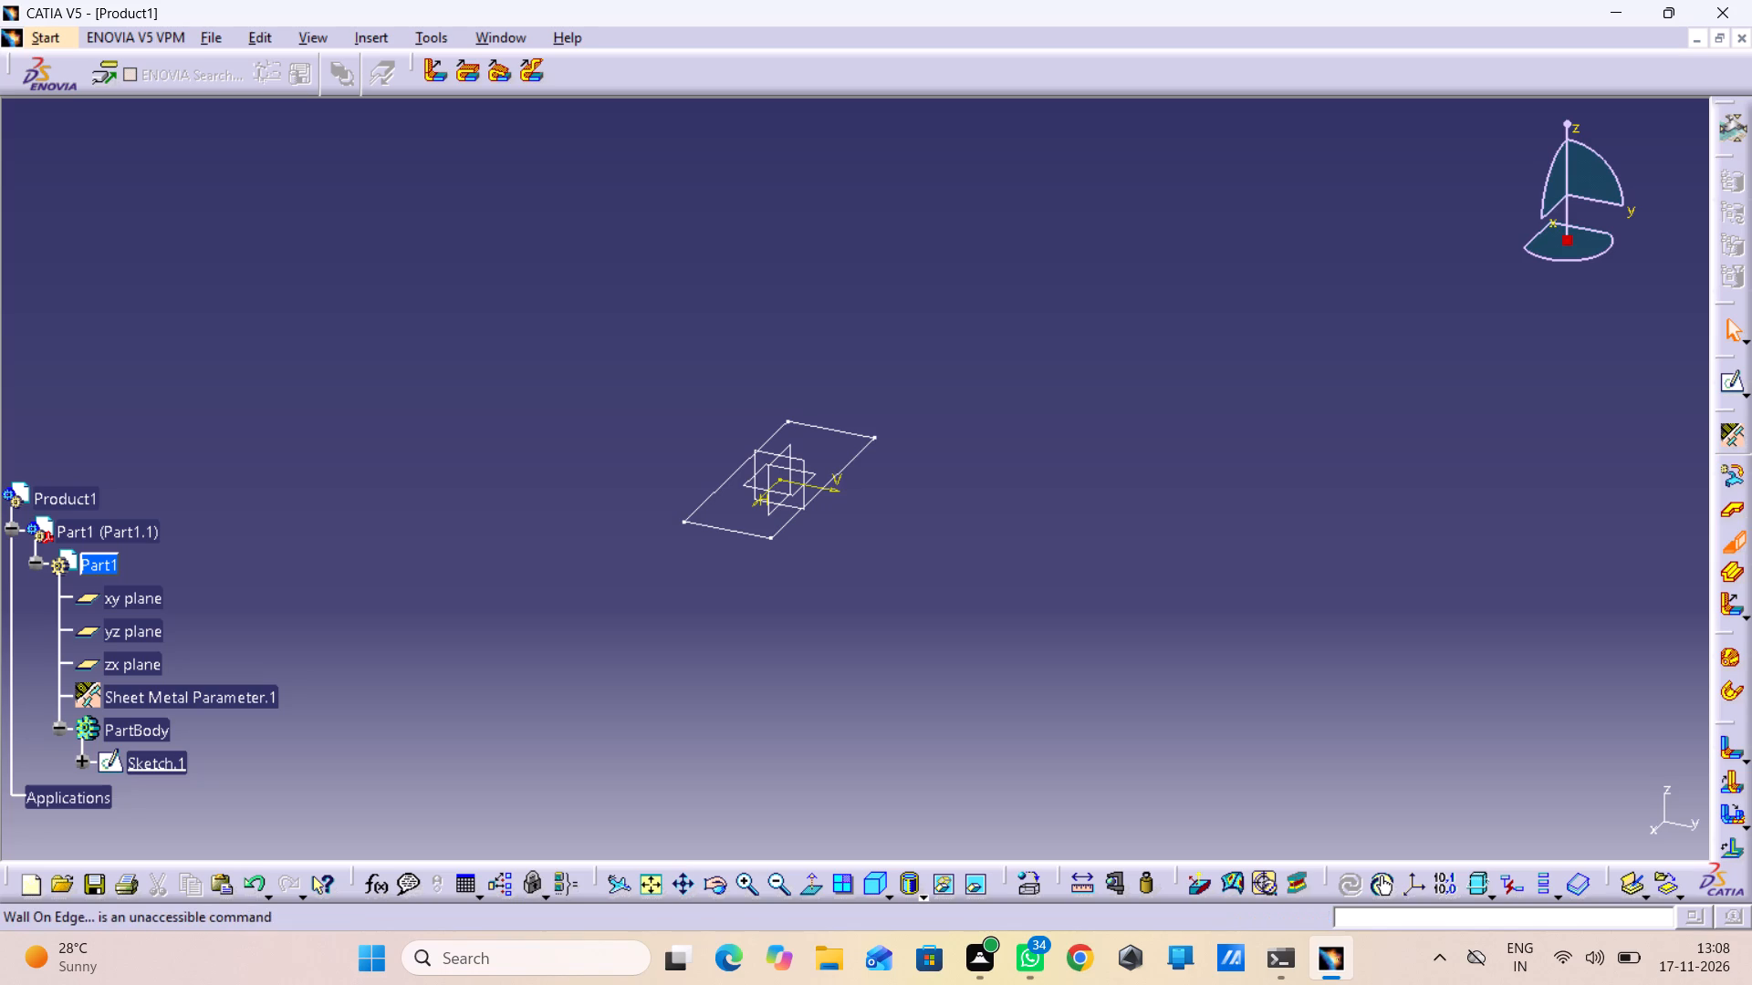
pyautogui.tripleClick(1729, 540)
# Dismiss the Armoury Crate power-saving notification.
pyautogui.moveTo(1310, 399); pyautogui.dragTo(1716, 348)
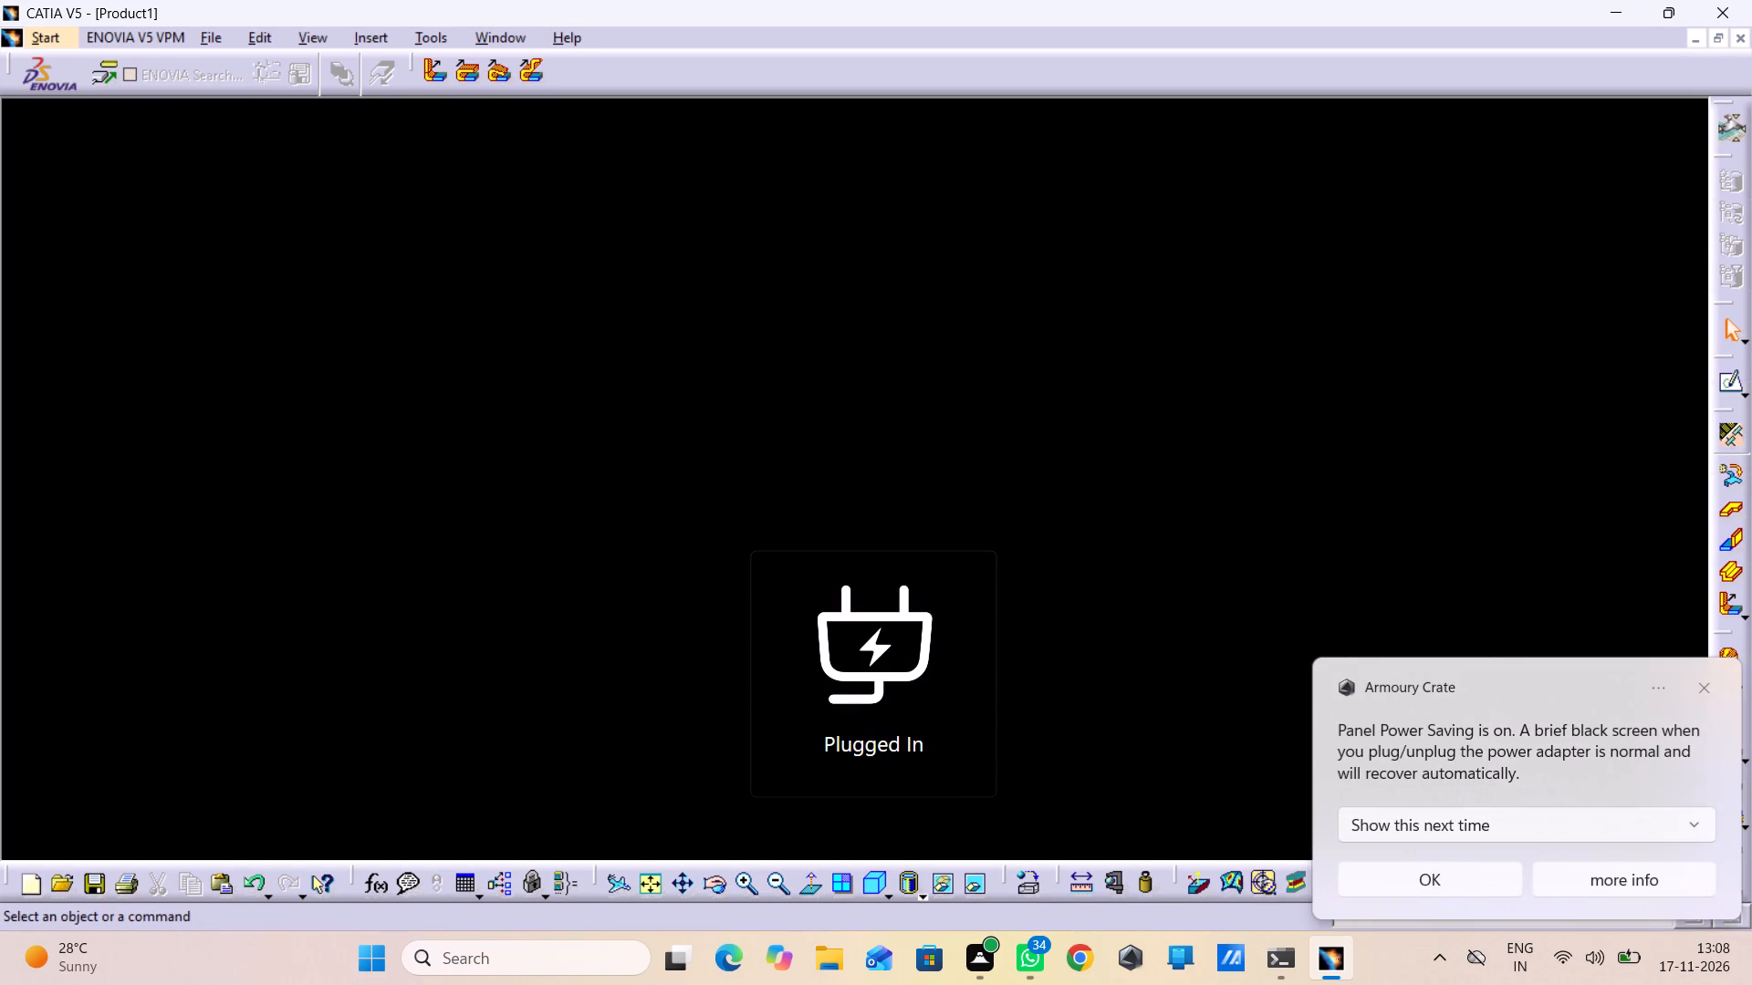
pyautogui.click(1449, 283)
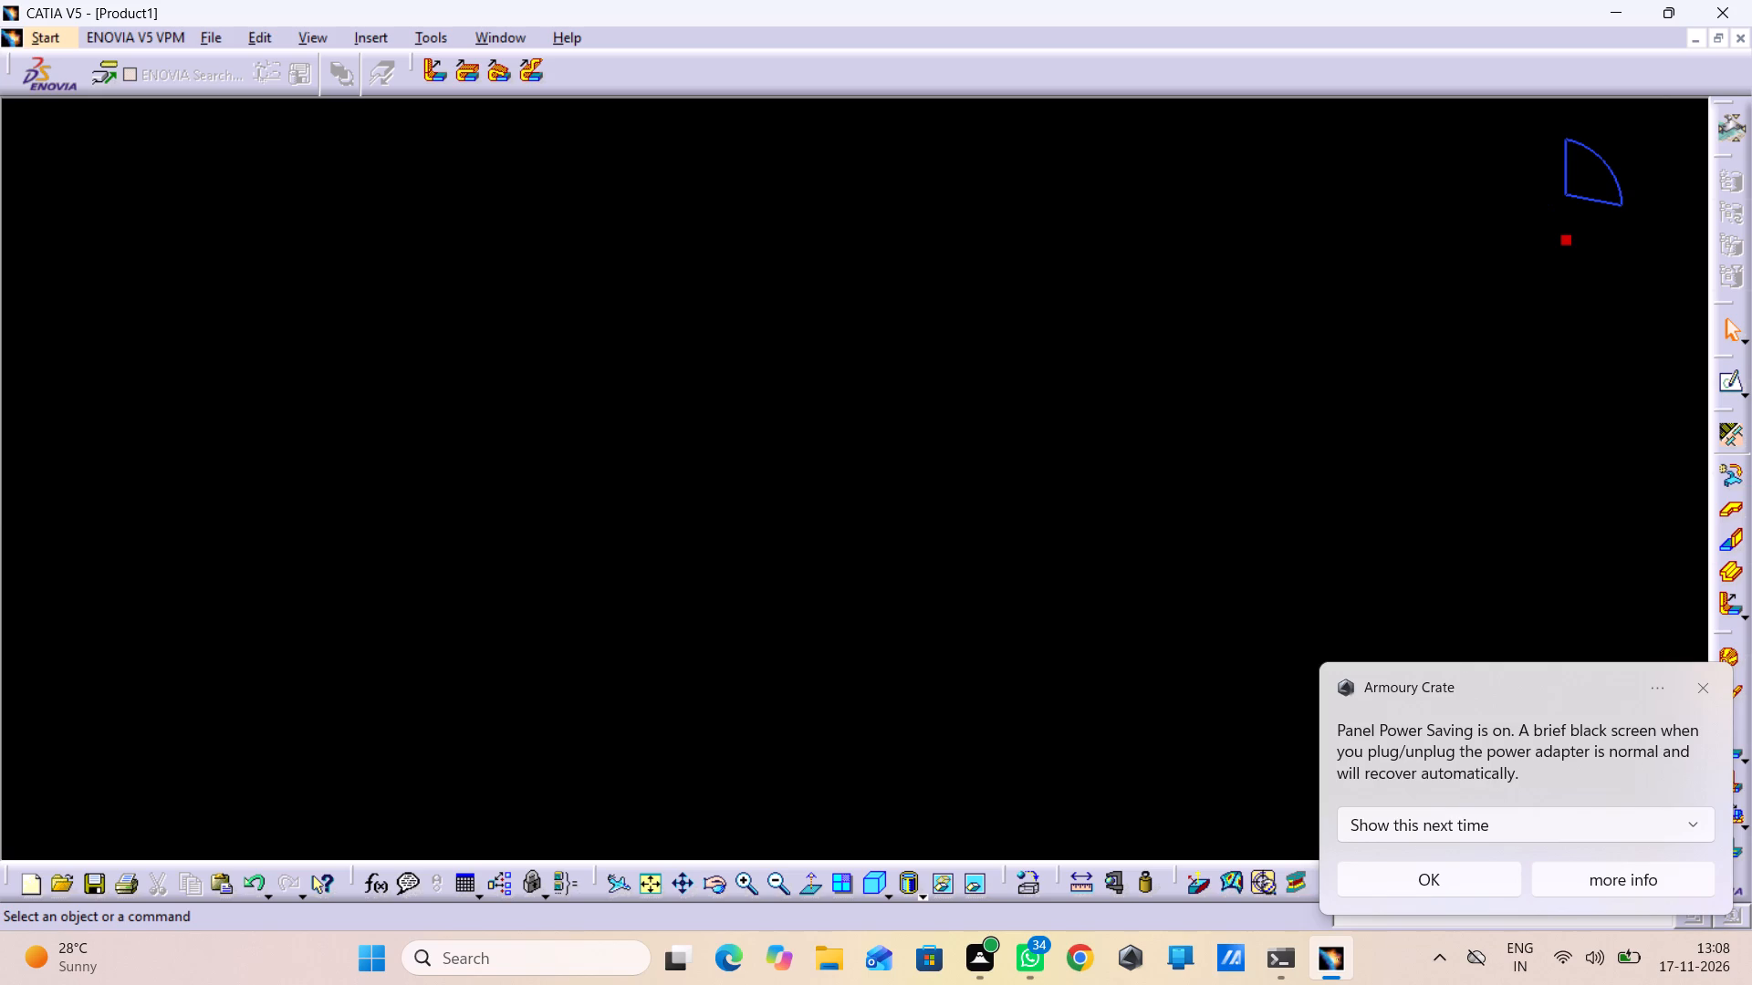
pyautogui.click(1587, 192)
pyautogui.click(1566, 456)
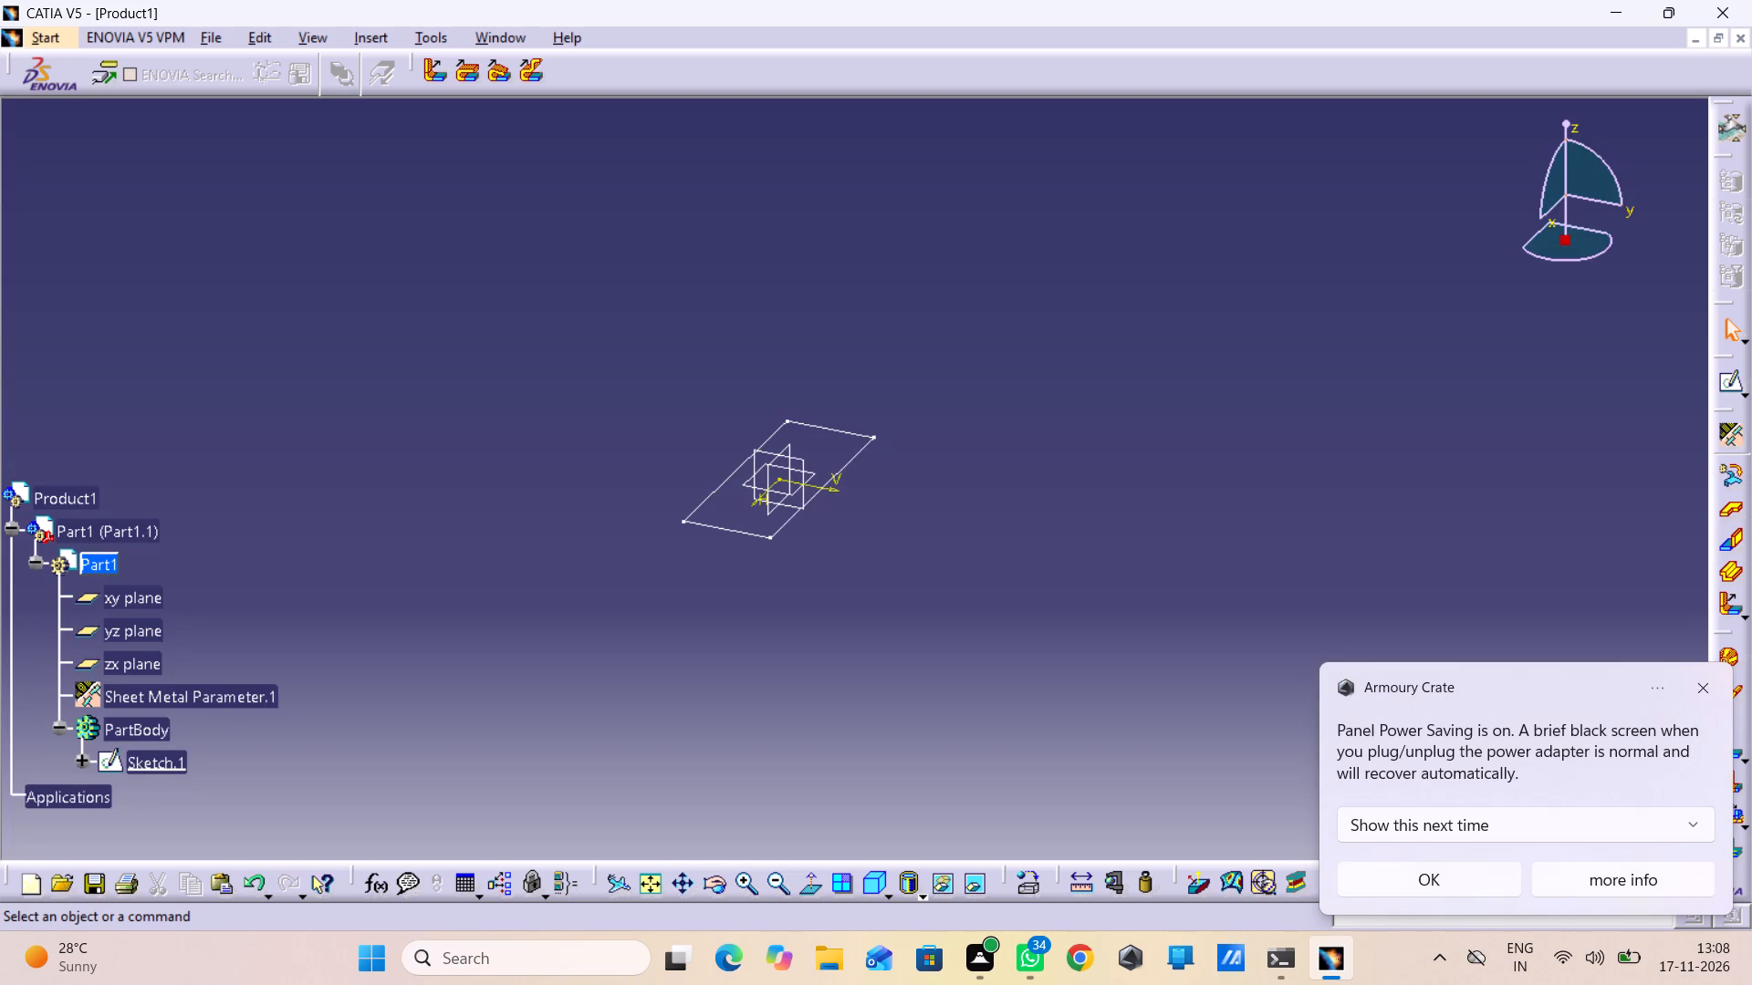
pyautogui.click(1698, 689)
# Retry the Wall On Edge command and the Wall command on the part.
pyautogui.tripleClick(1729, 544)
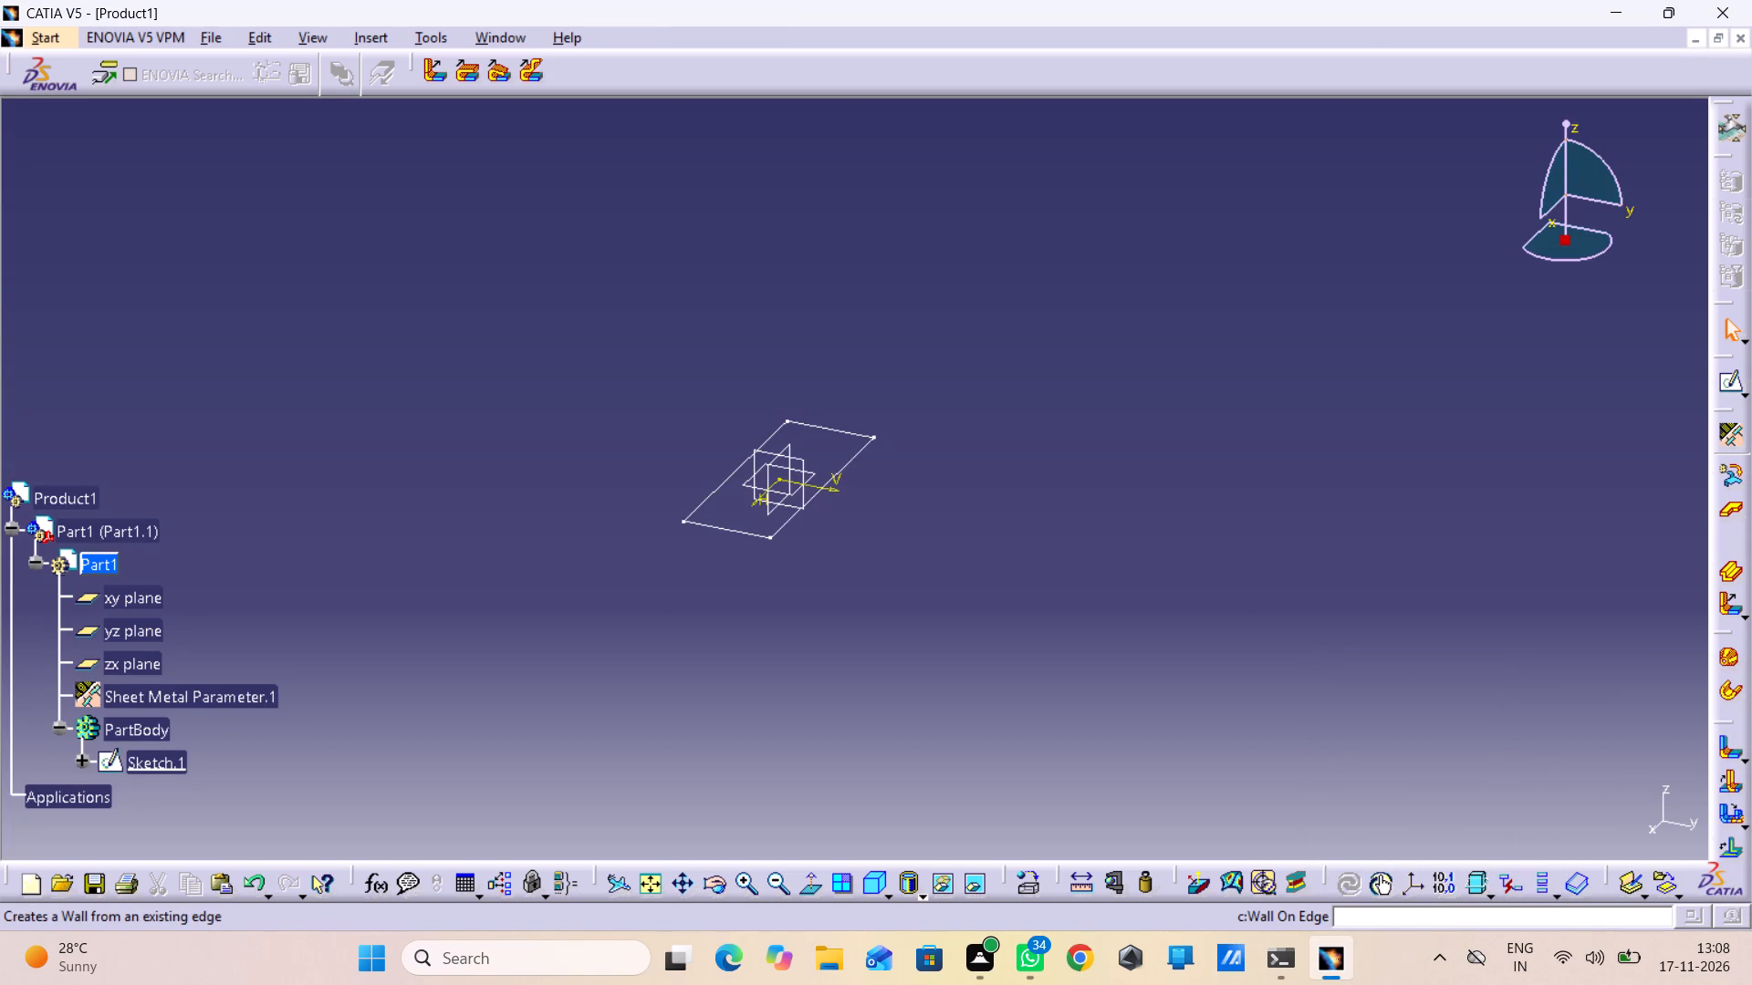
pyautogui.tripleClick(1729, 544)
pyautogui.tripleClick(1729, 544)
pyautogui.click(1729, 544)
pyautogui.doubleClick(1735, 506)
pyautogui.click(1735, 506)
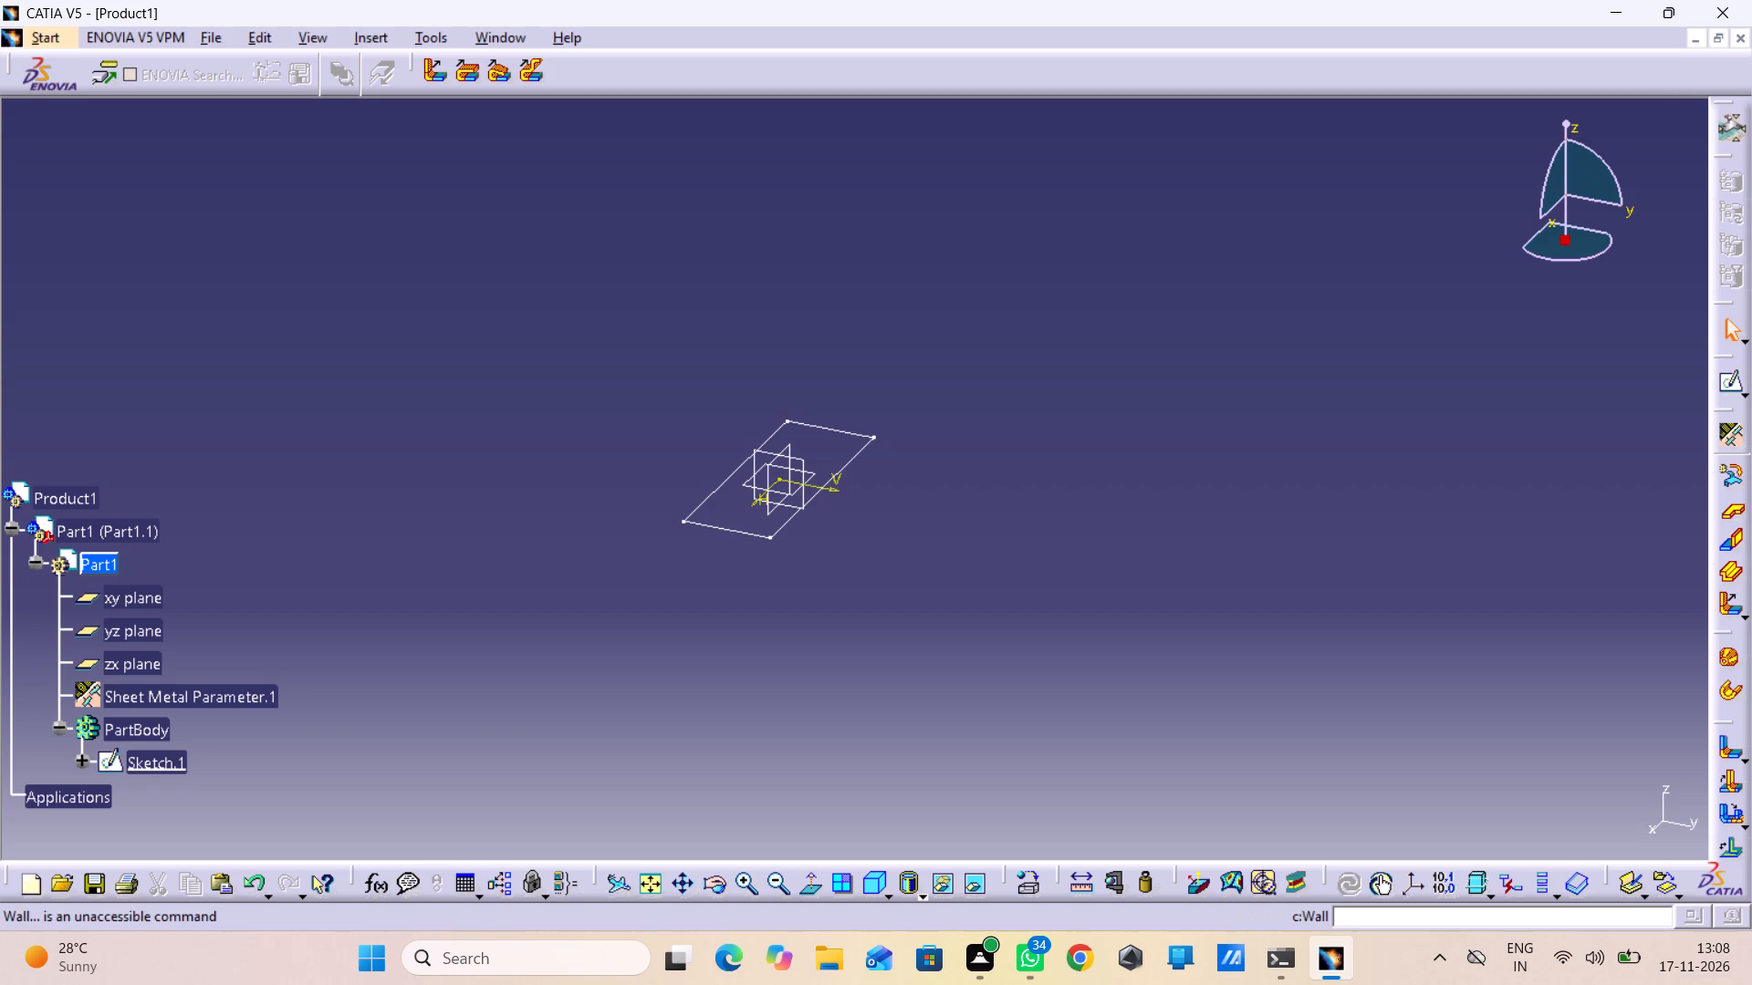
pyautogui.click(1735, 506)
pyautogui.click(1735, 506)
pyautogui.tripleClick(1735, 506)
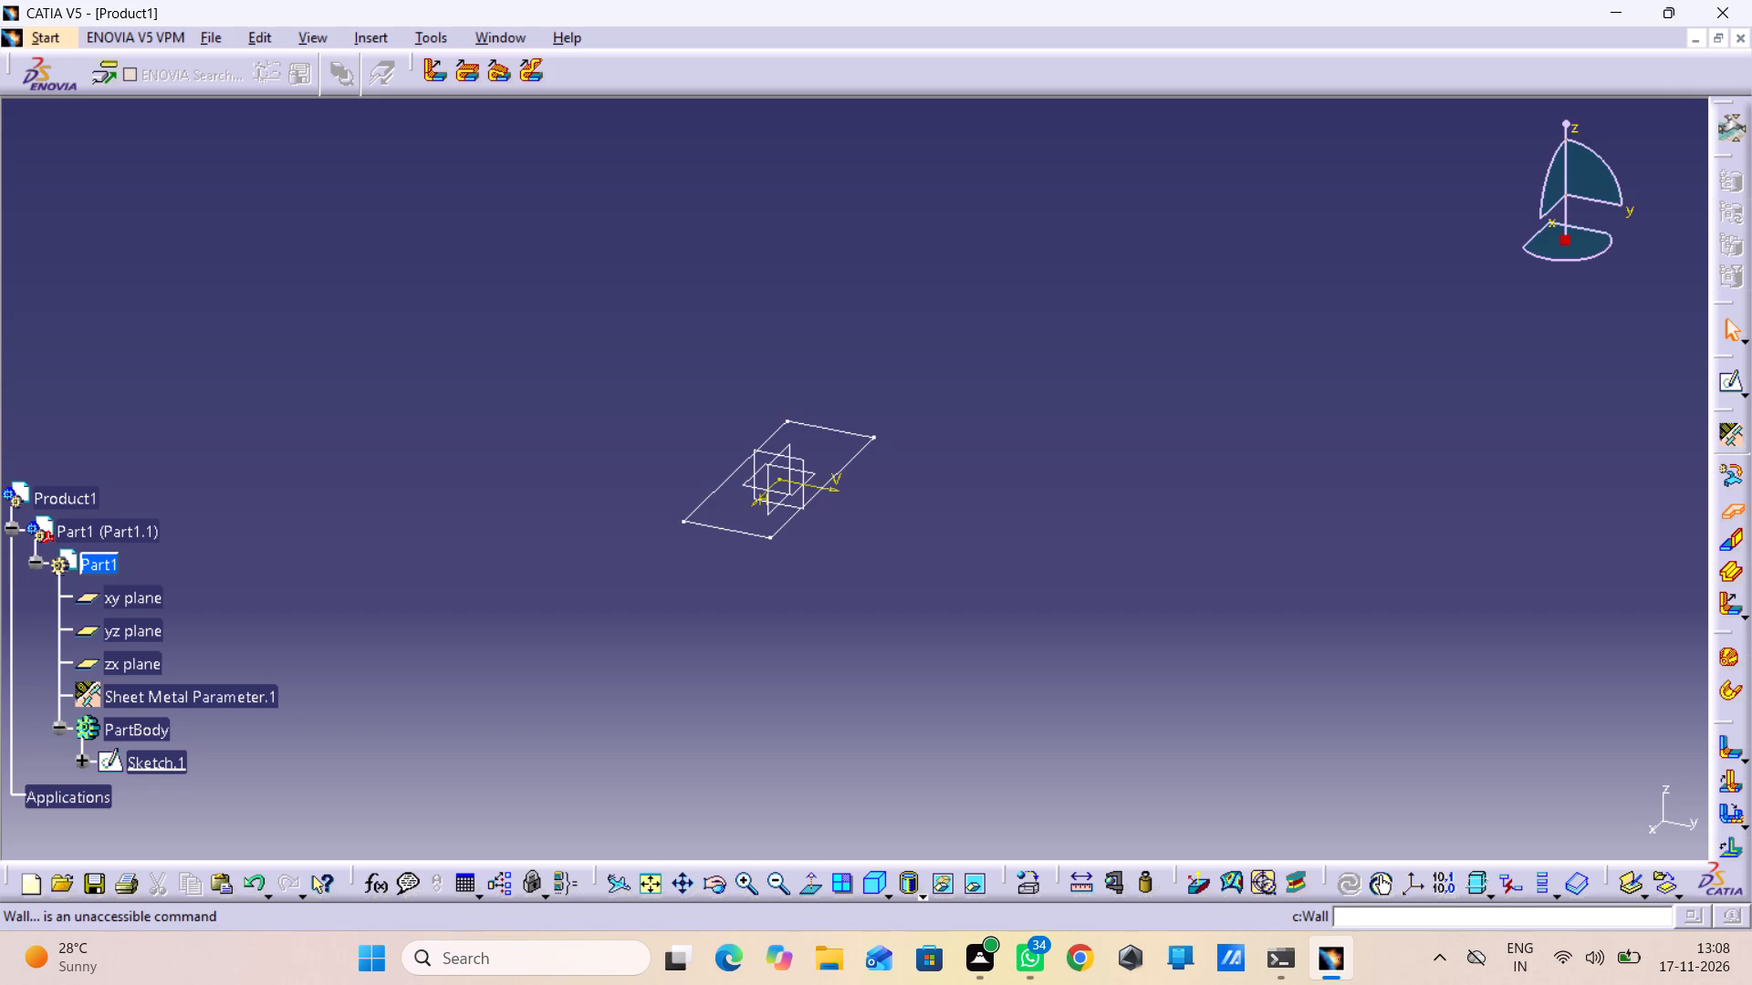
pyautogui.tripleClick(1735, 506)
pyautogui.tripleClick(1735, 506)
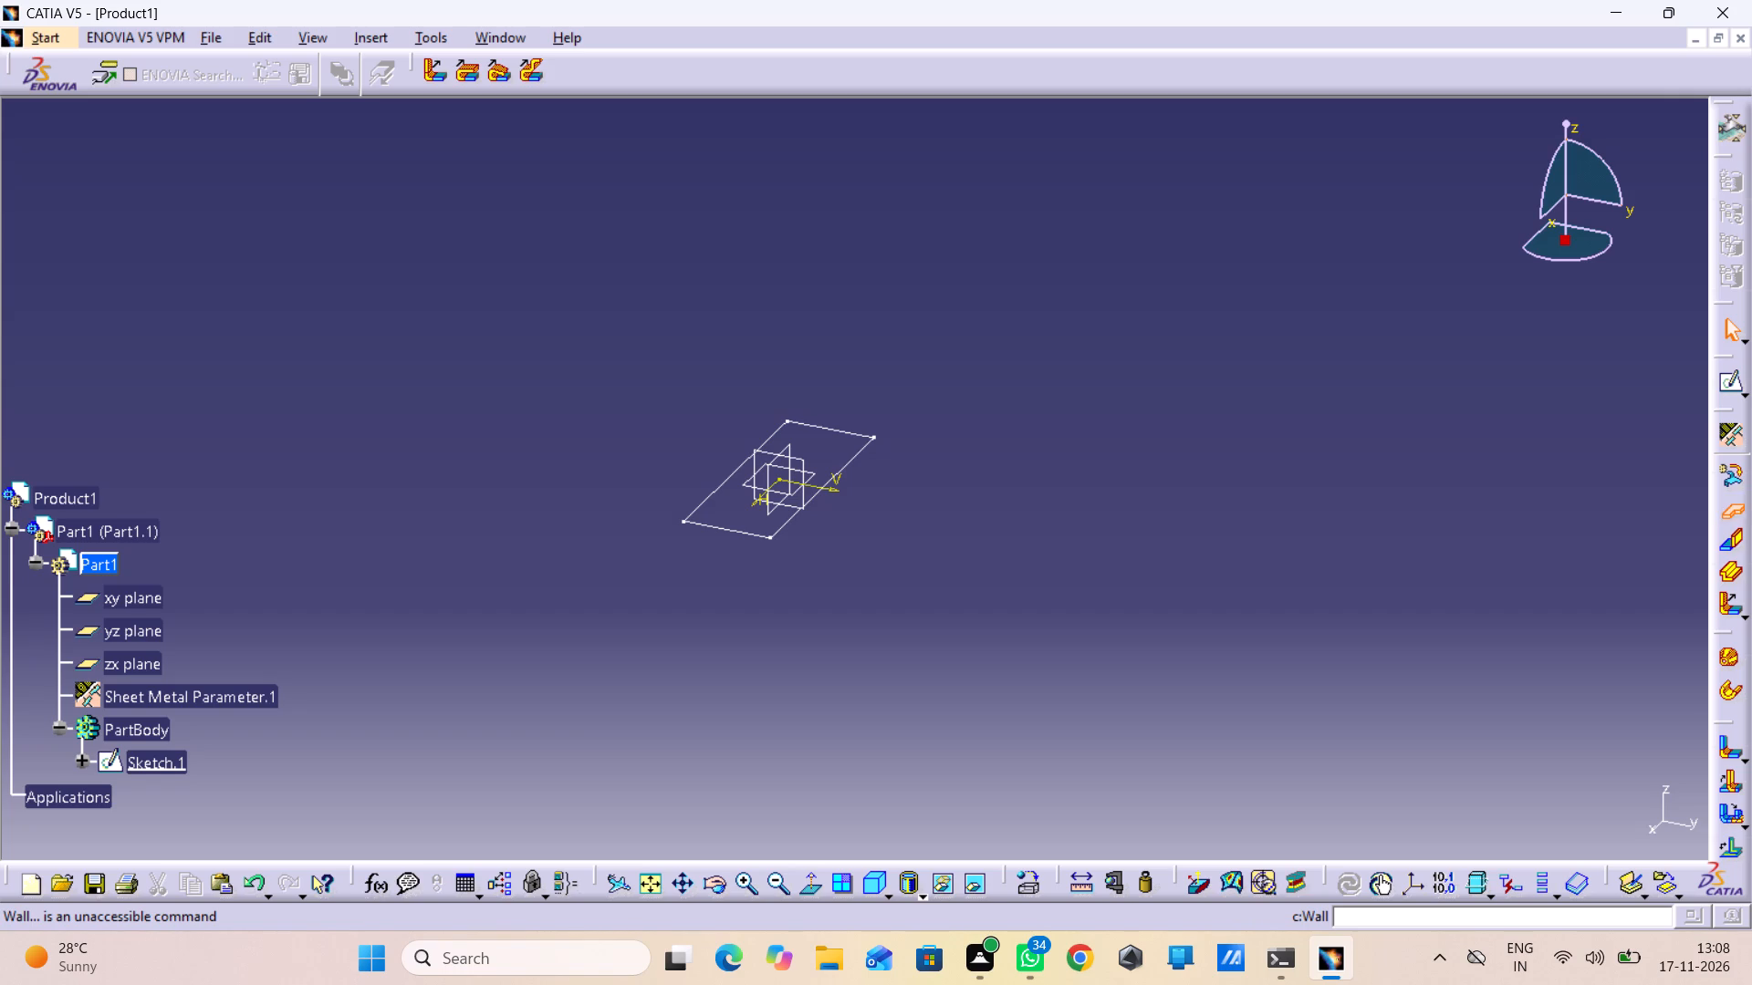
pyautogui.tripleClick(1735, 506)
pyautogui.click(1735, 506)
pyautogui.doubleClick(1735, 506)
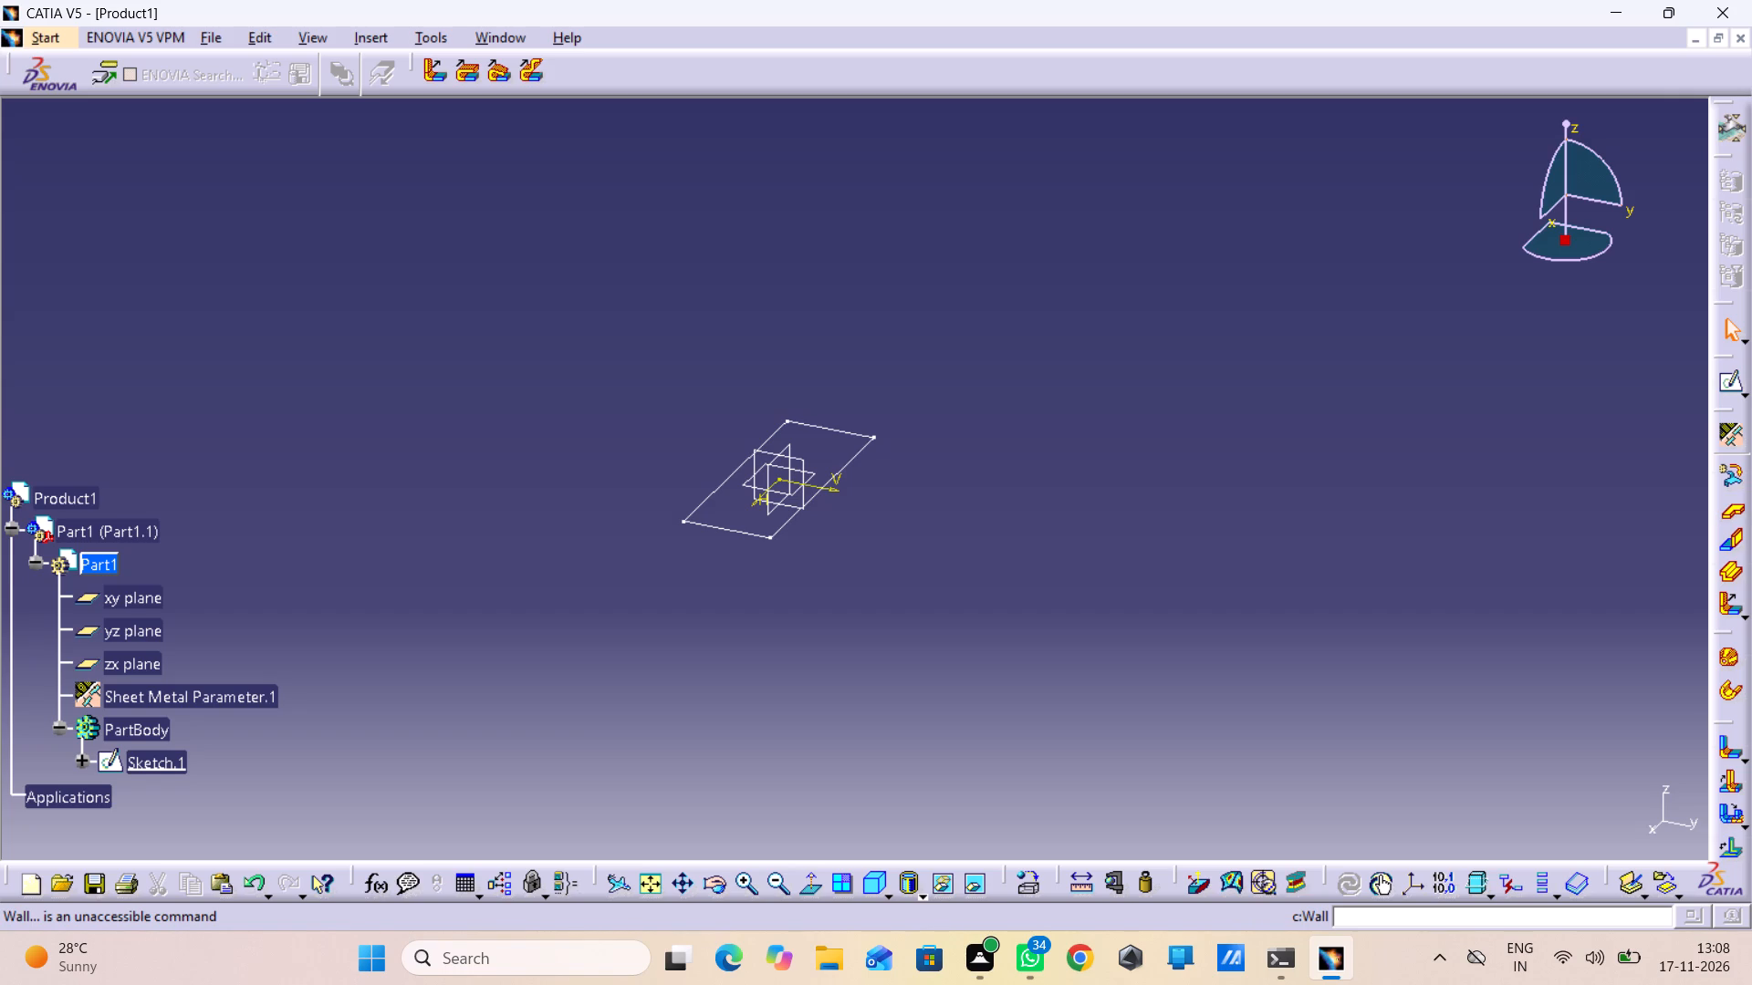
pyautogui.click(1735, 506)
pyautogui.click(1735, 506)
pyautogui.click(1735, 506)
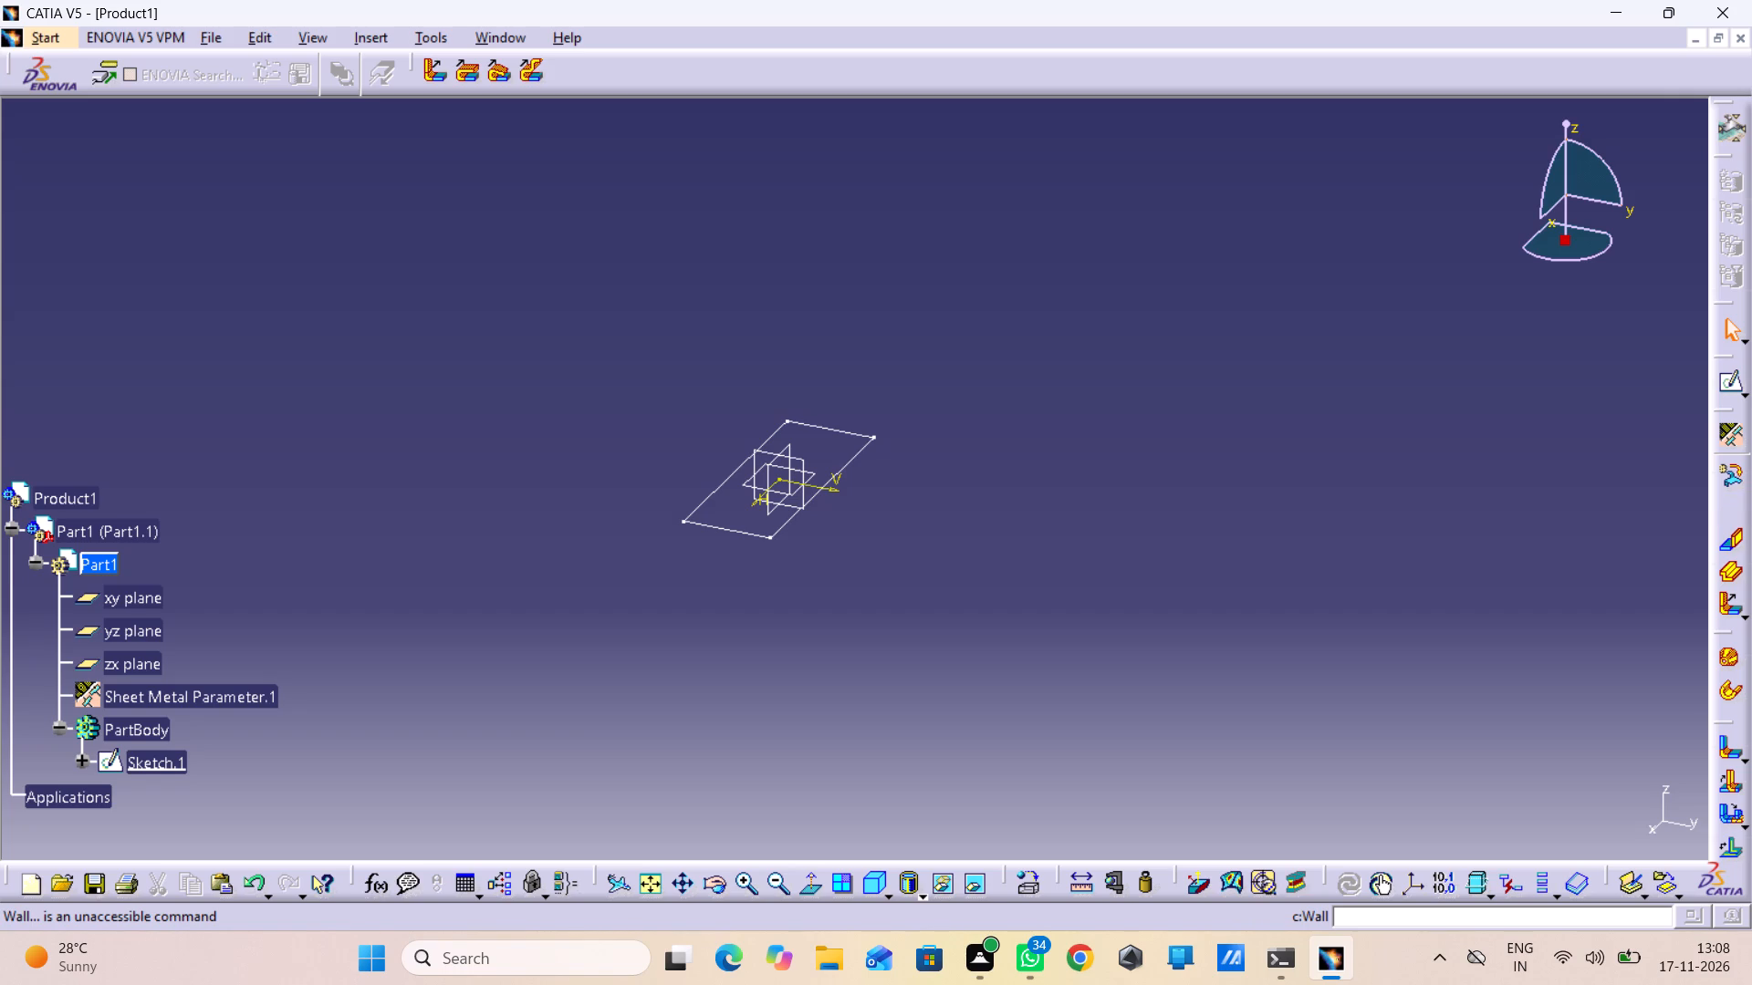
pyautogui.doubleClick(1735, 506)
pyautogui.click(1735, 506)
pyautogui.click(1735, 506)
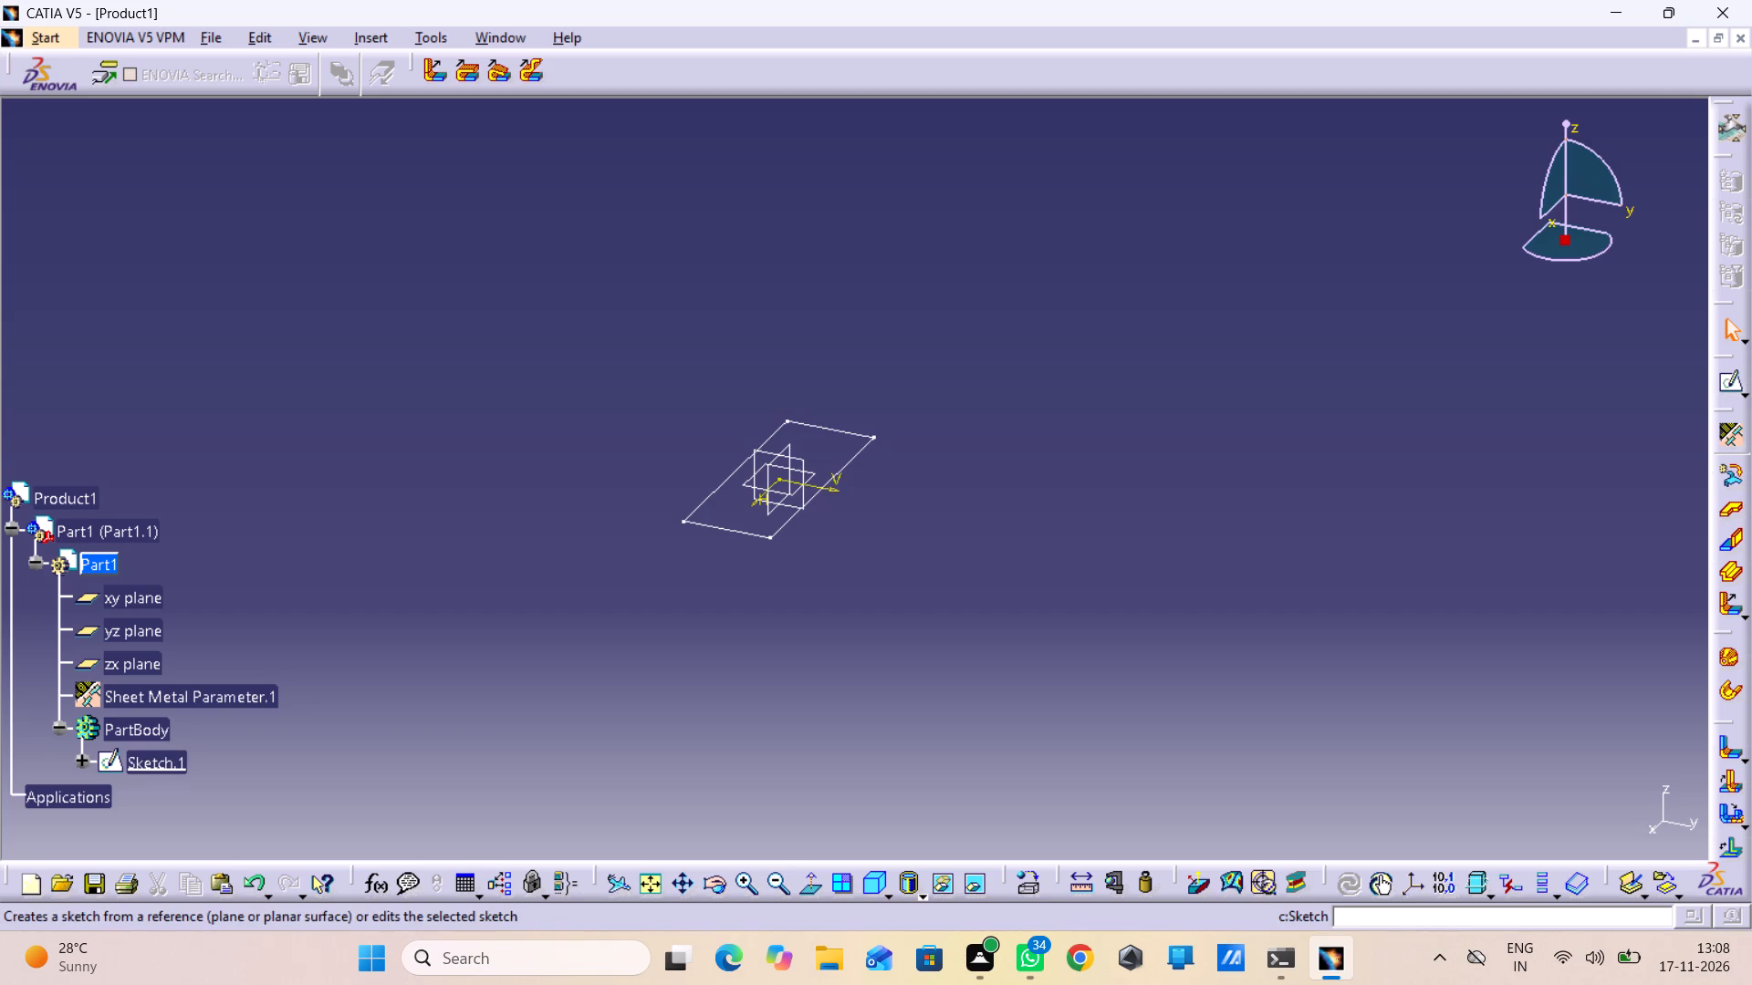
# Open the existing rectangle sketch, Sketch.1, for editing.
pyautogui.click(151, 766)
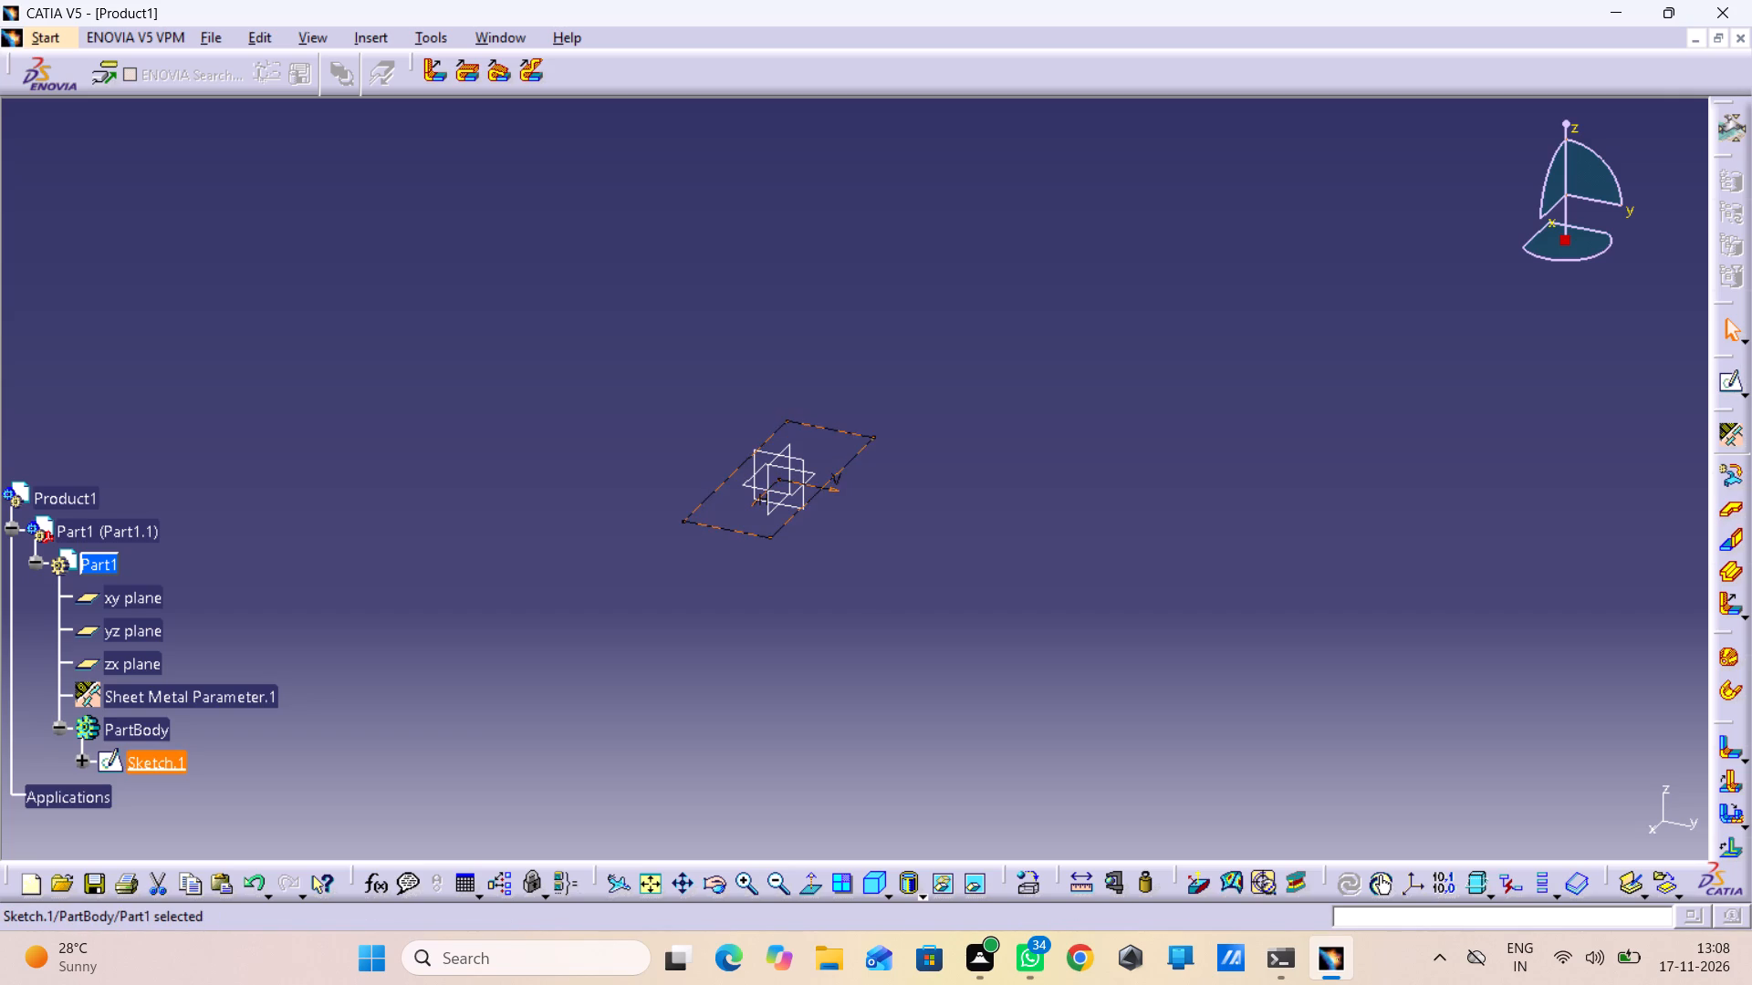
pyautogui.click(151, 766)
pyautogui.click(151, 766)
pyautogui.click(171, 764)
pyautogui.tripleClick(166, 757)
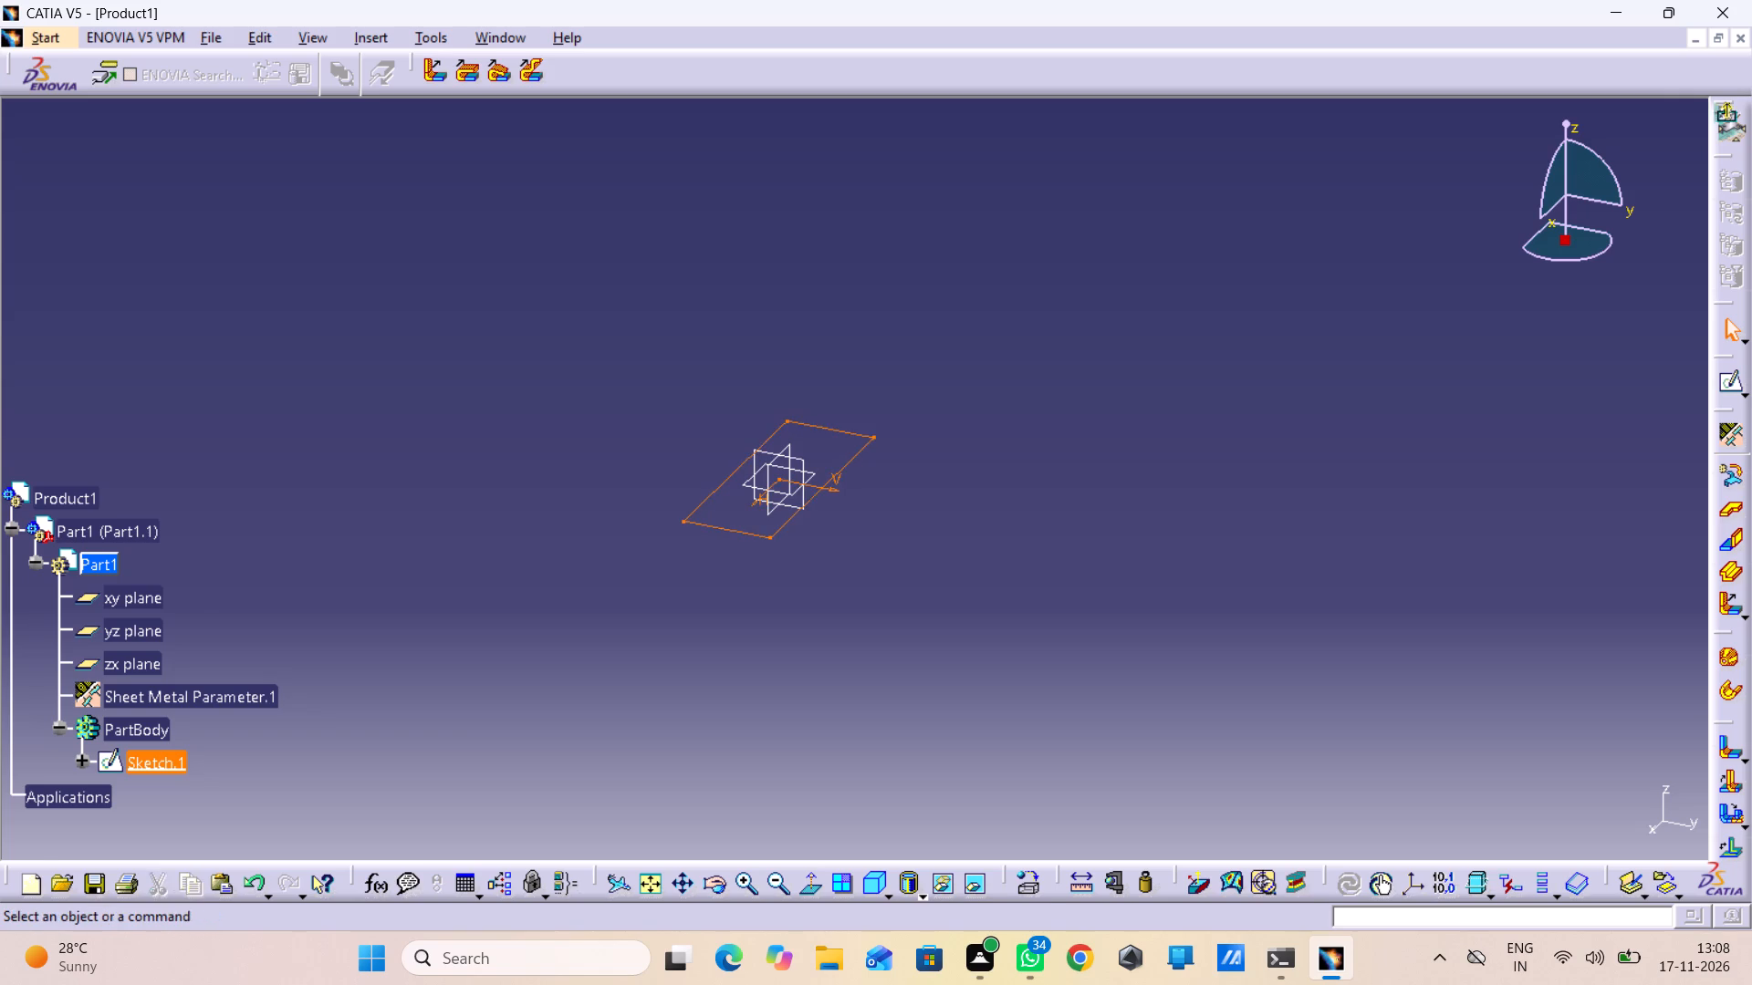
pyautogui.click(925, 624)
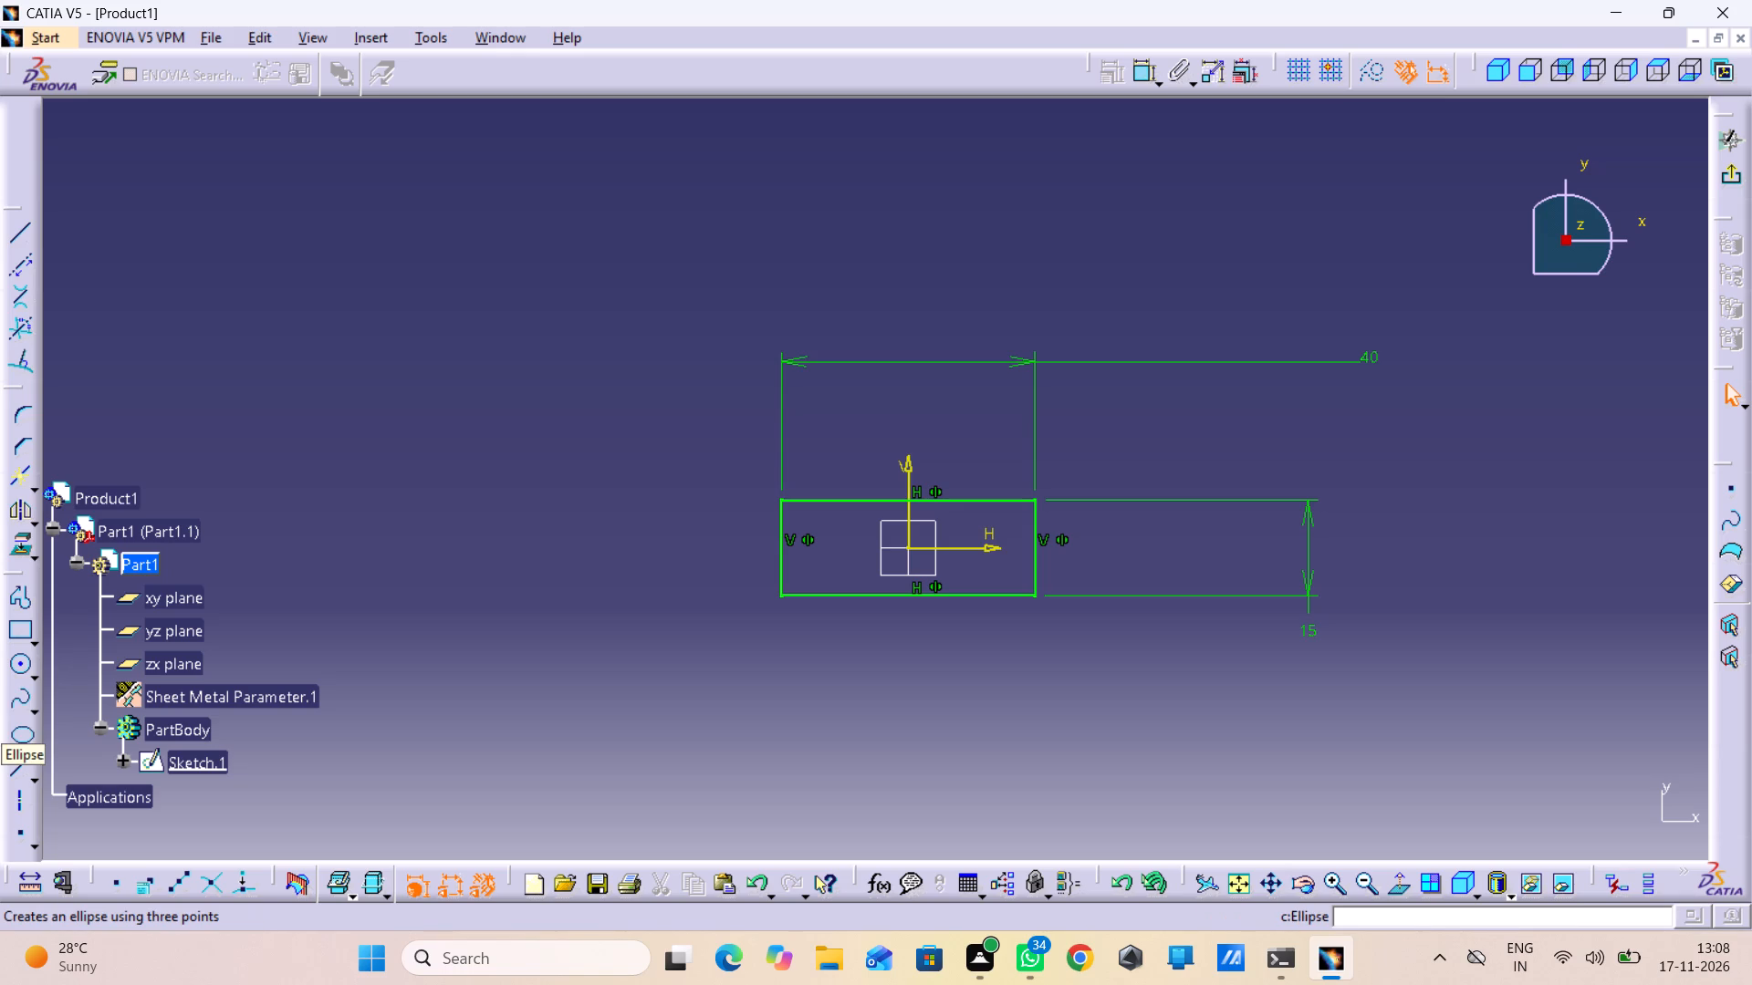
# Sketch a three-line tapered profile from the rectangle's lower-left to lower-right corner, with its horizontal base about 40 mm below the origin.
pyautogui.doubleClick(19, 606)
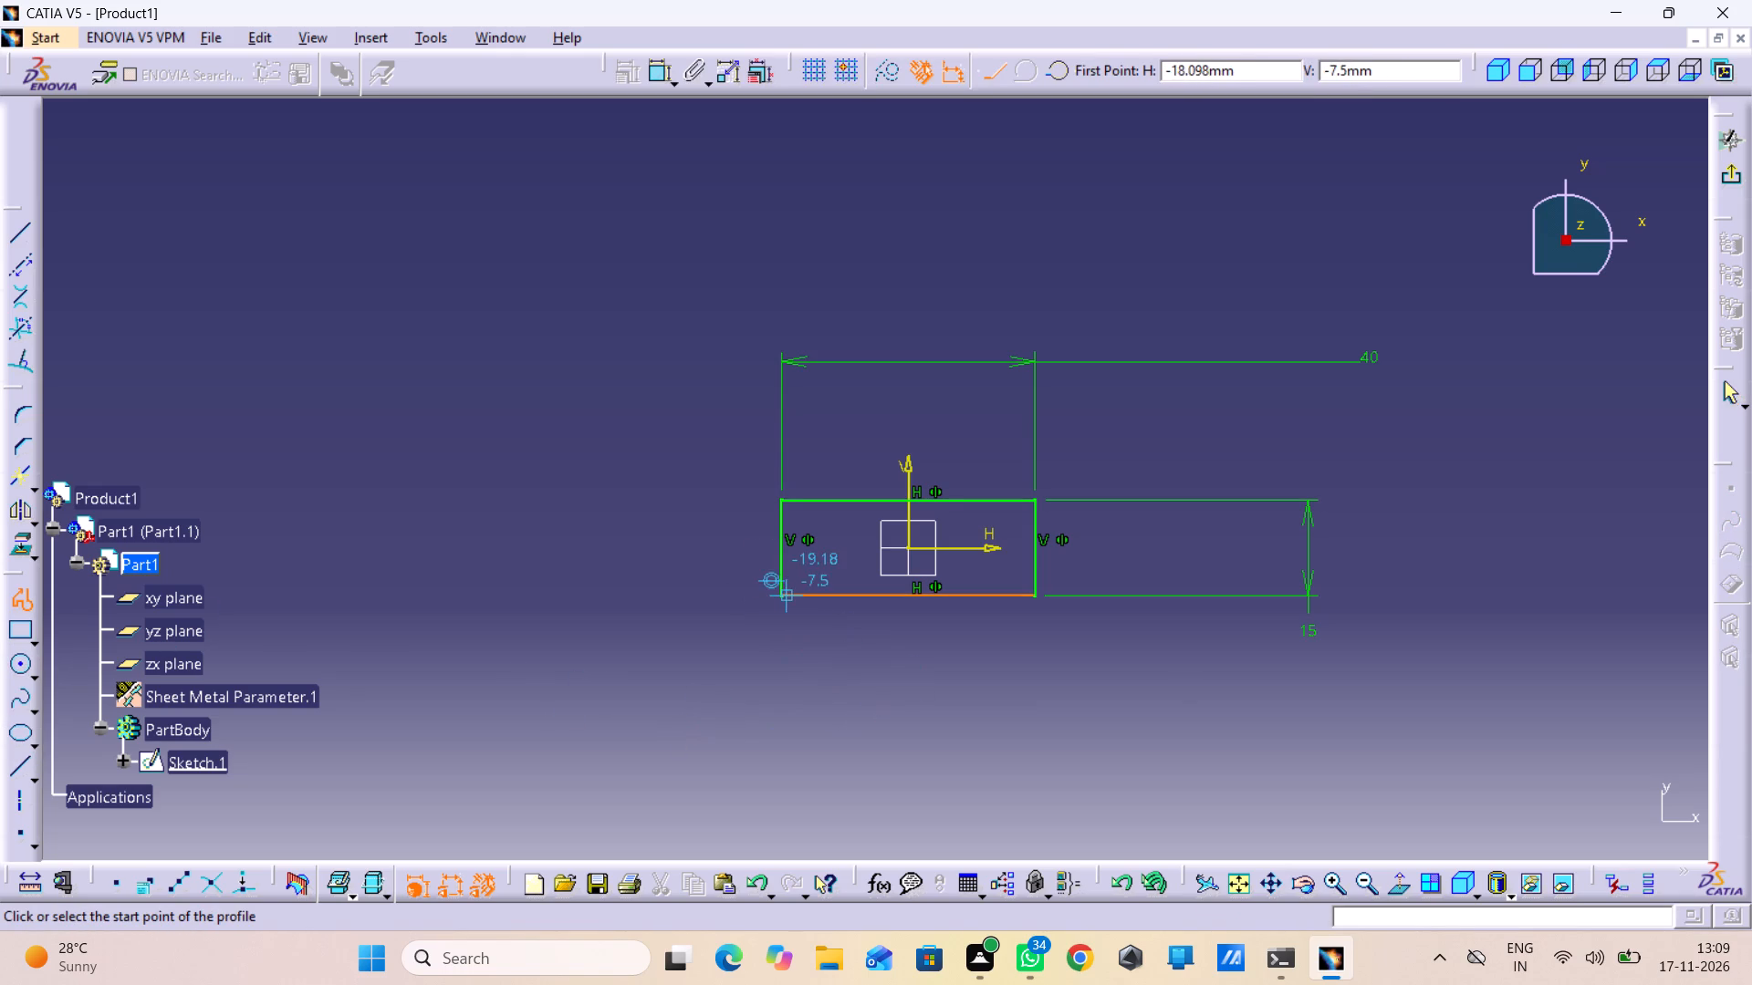
pyautogui.click(780, 595)
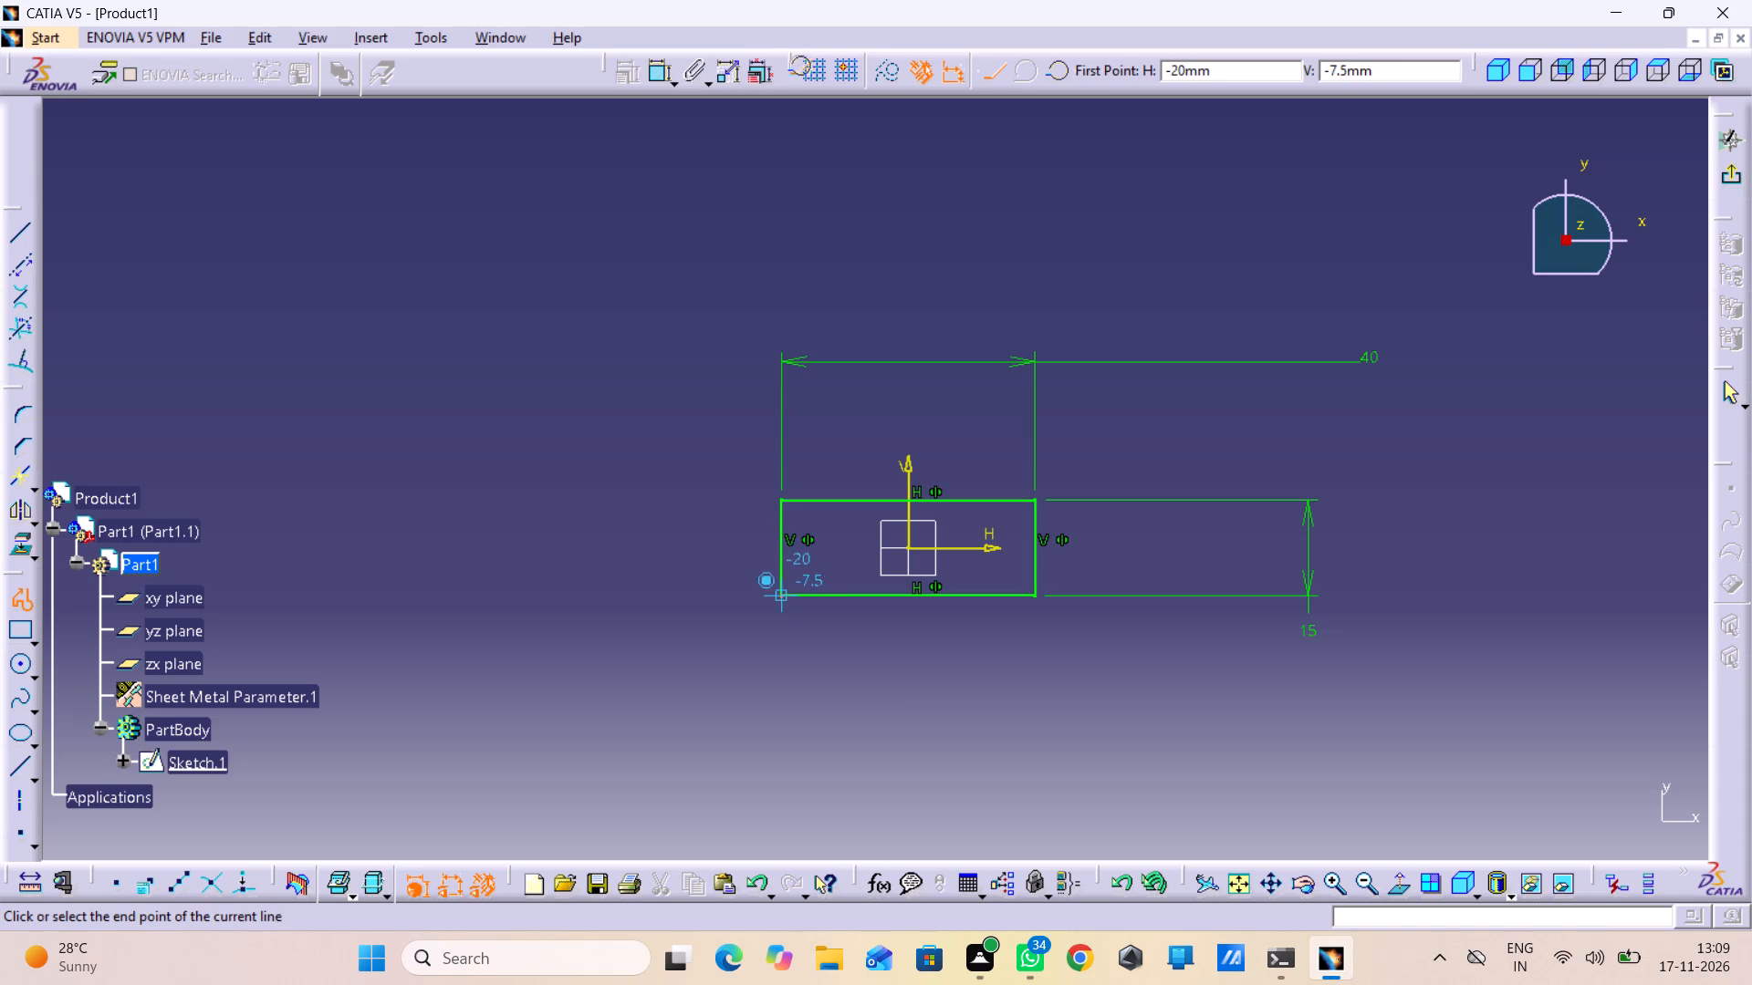
pyautogui.click(859, 800)
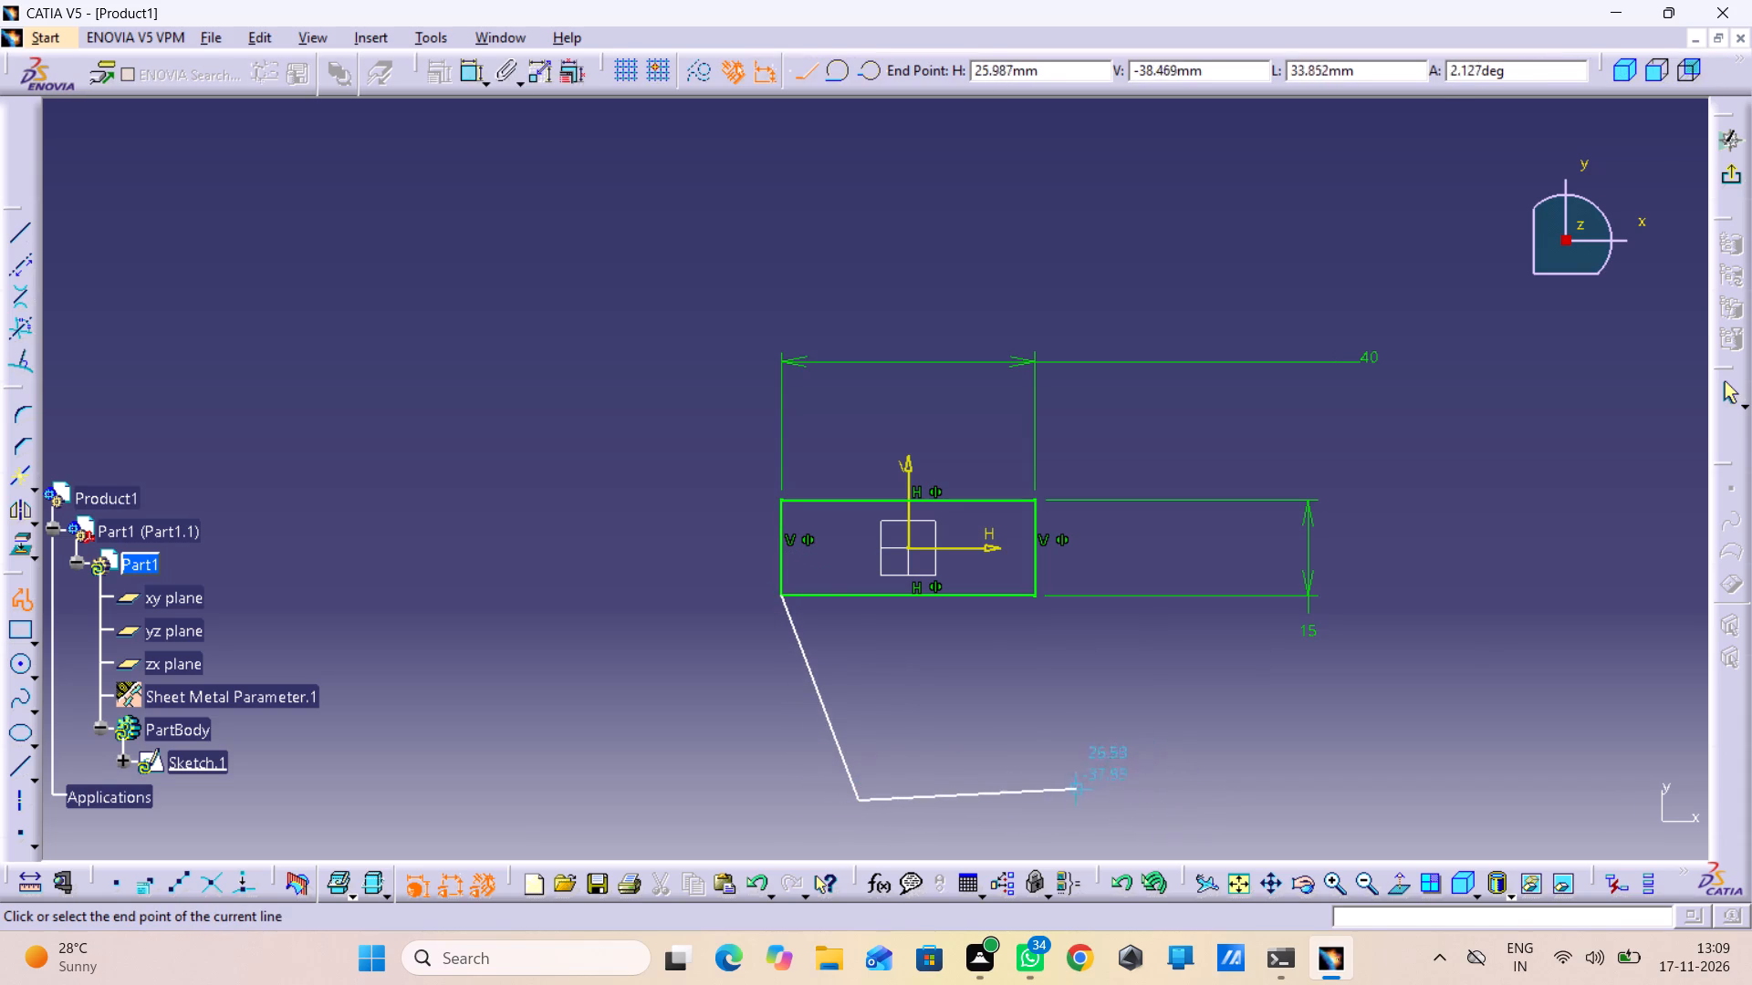
pyautogui.click(976, 797)
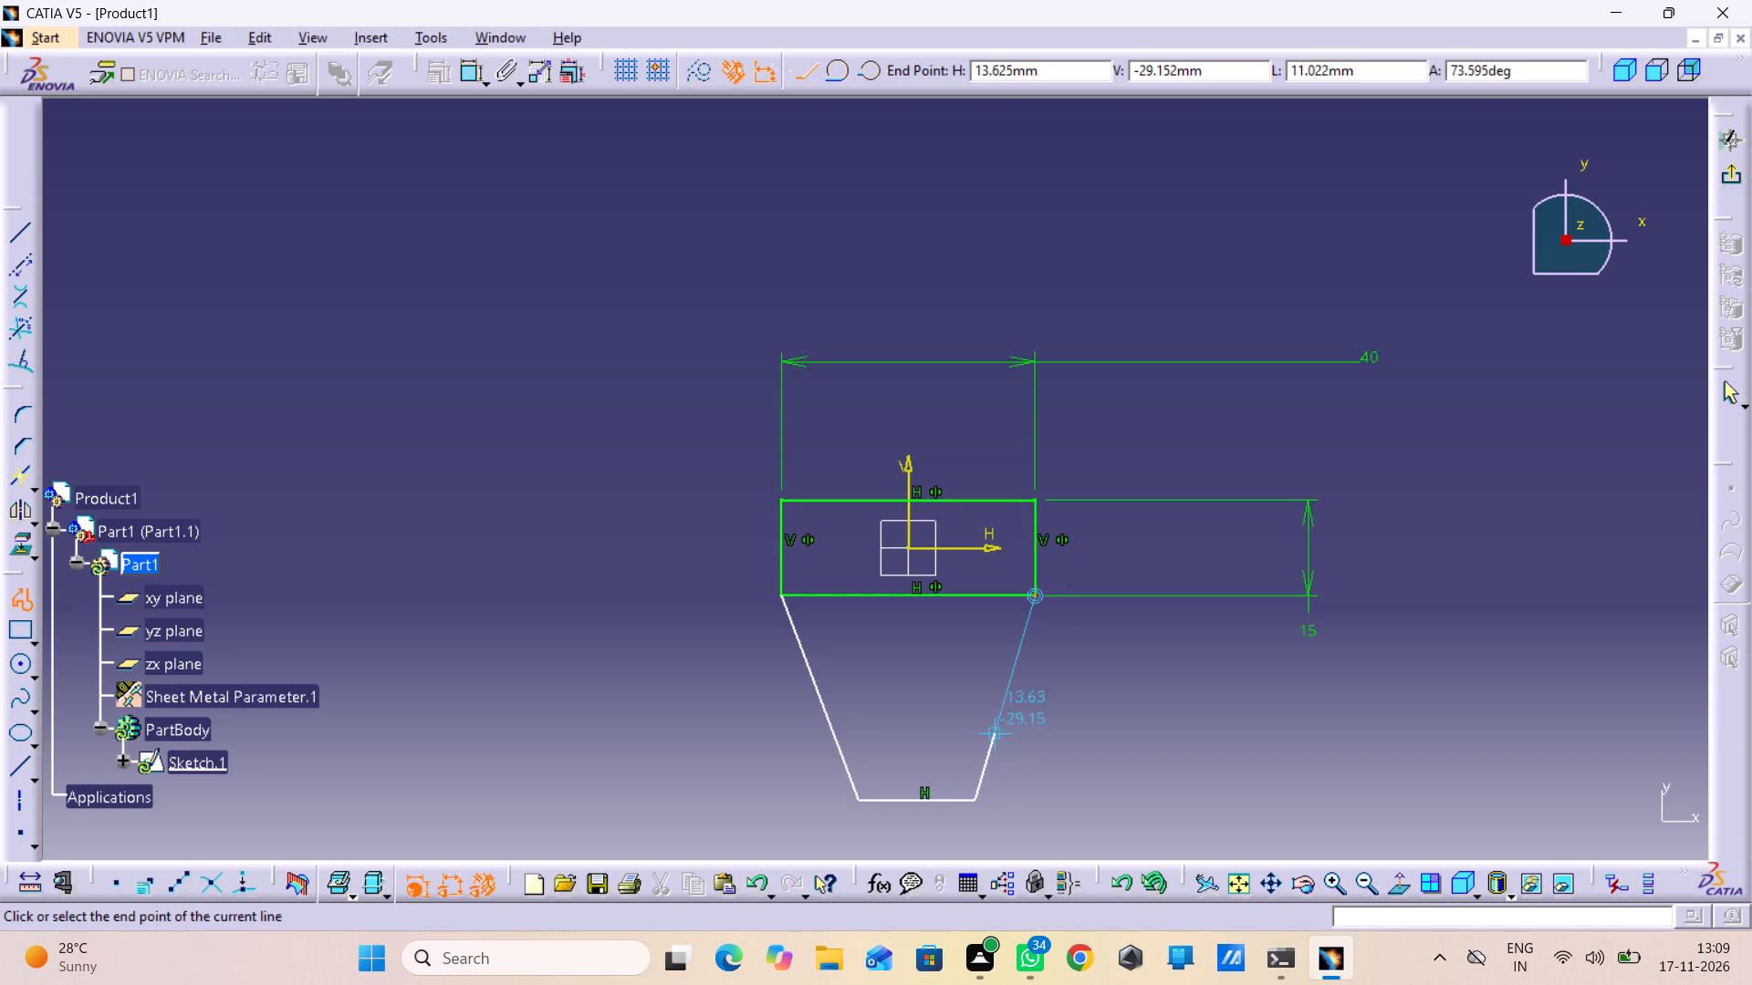
pyautogui.click(1033, 594)
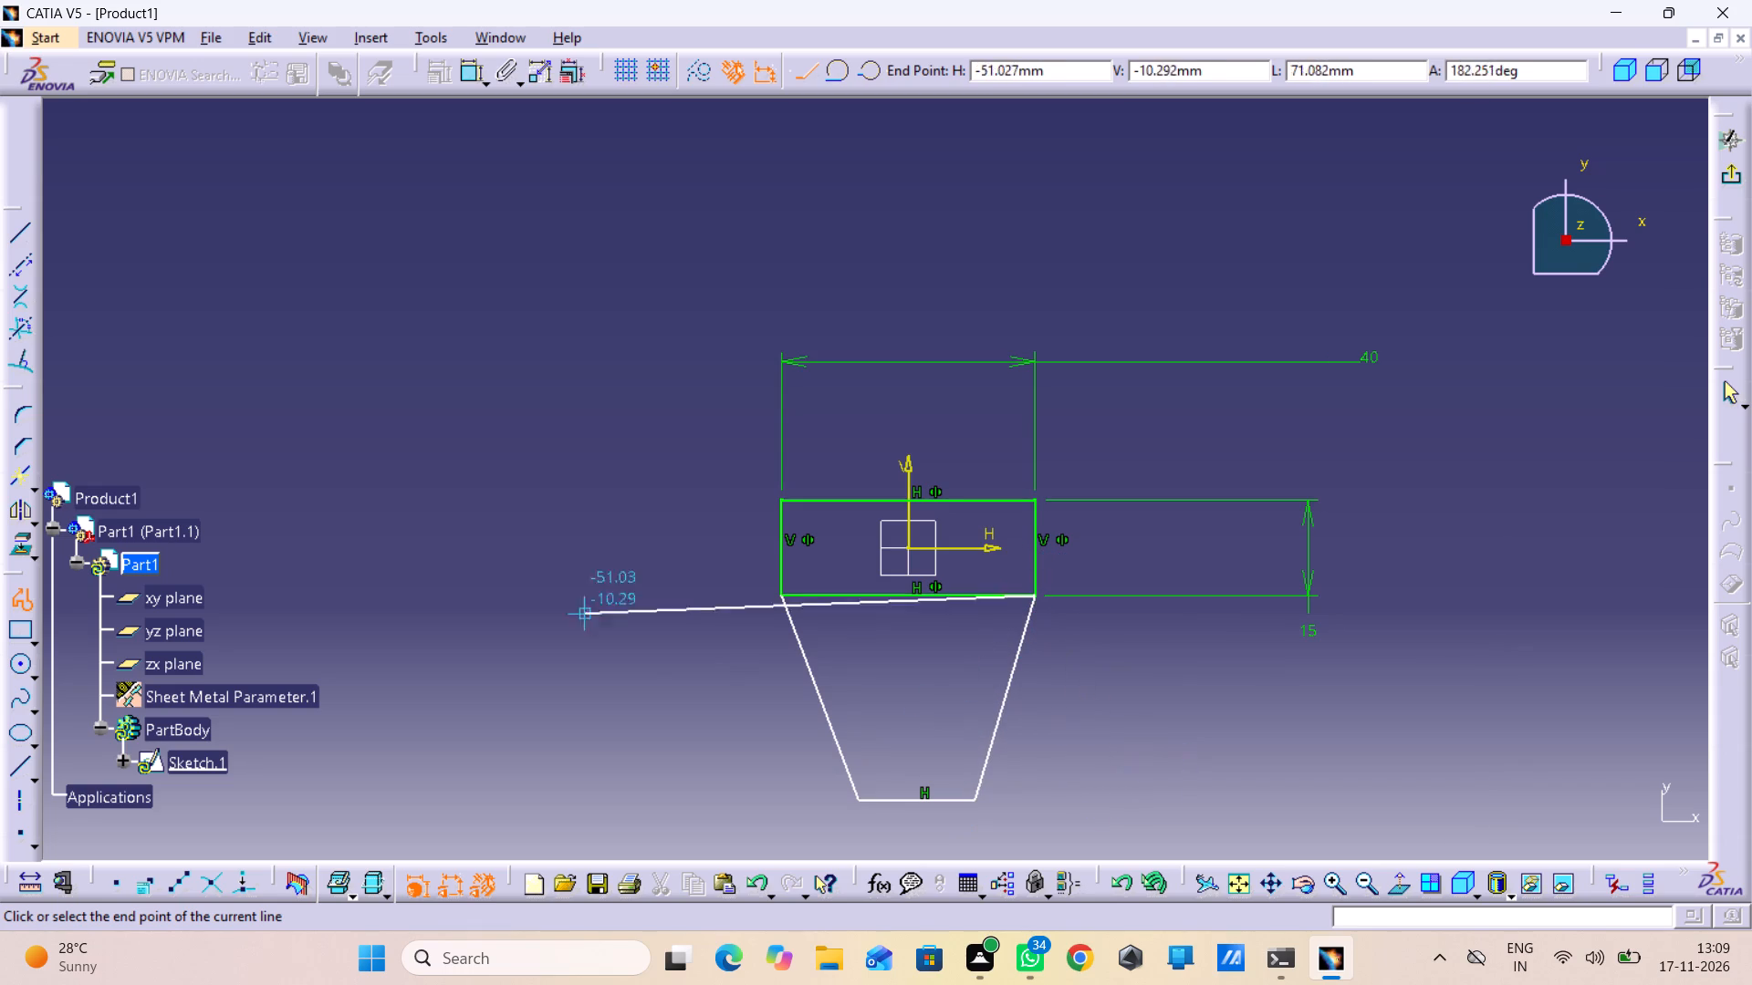
pyautogui.click(18, 607)
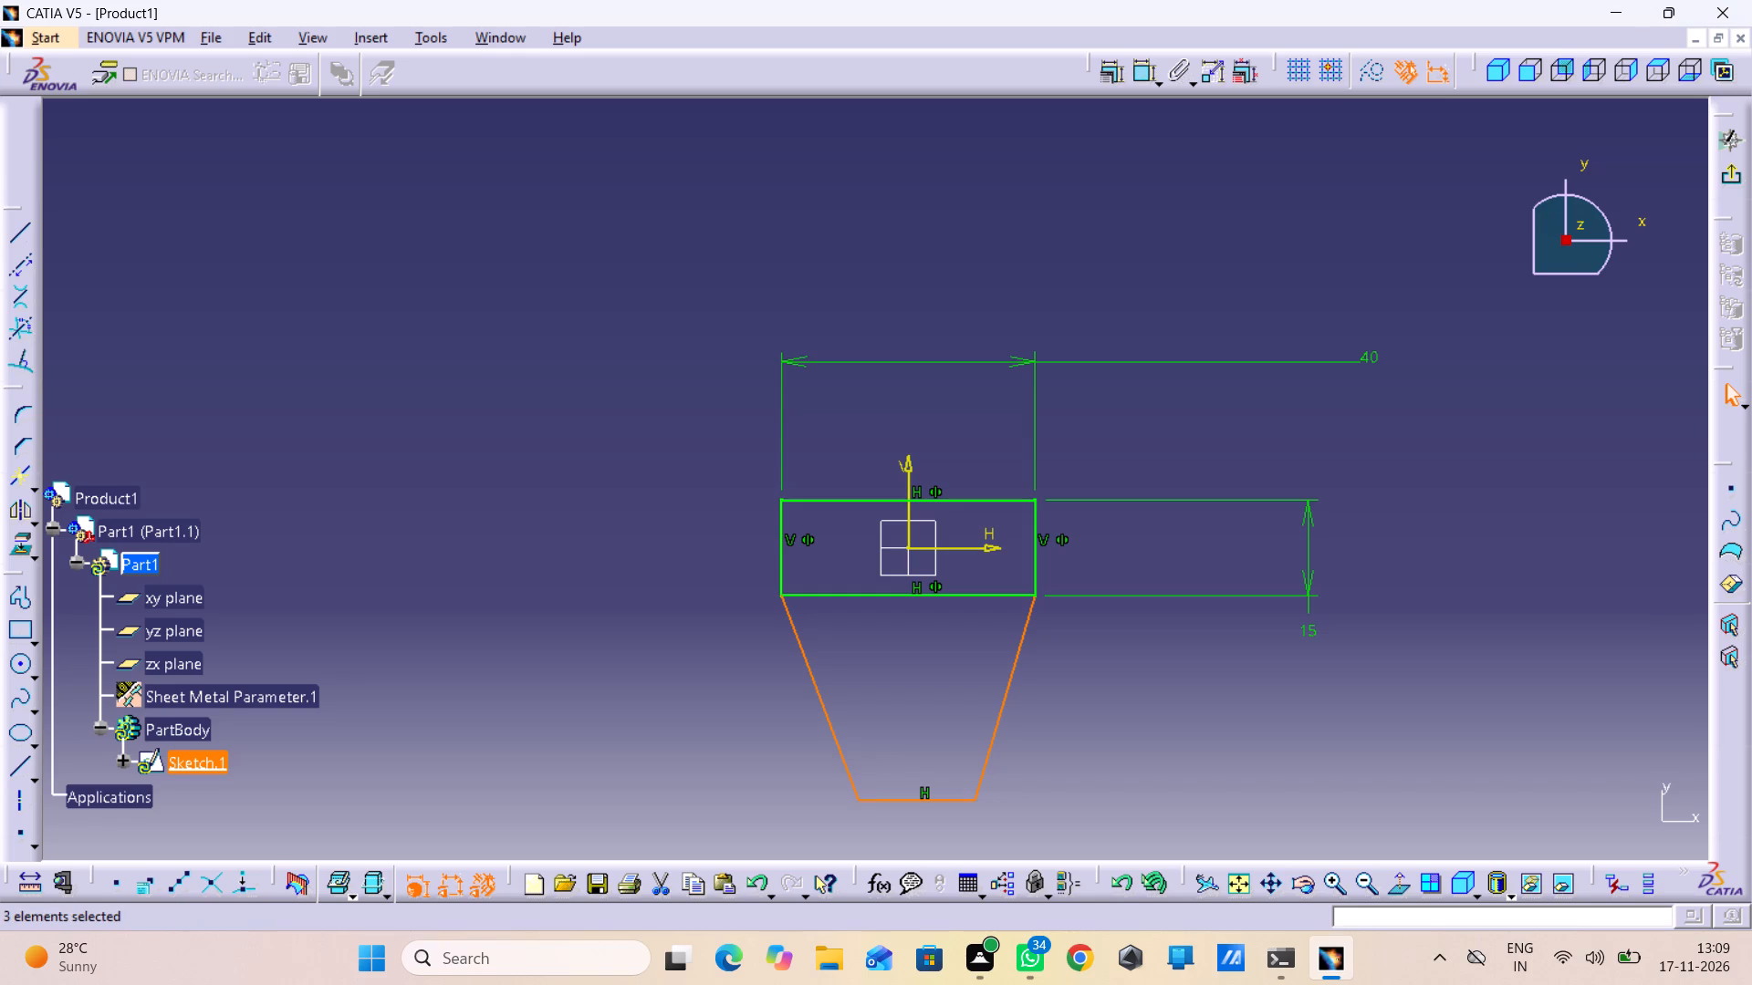
pyautogui.click(634, 447)
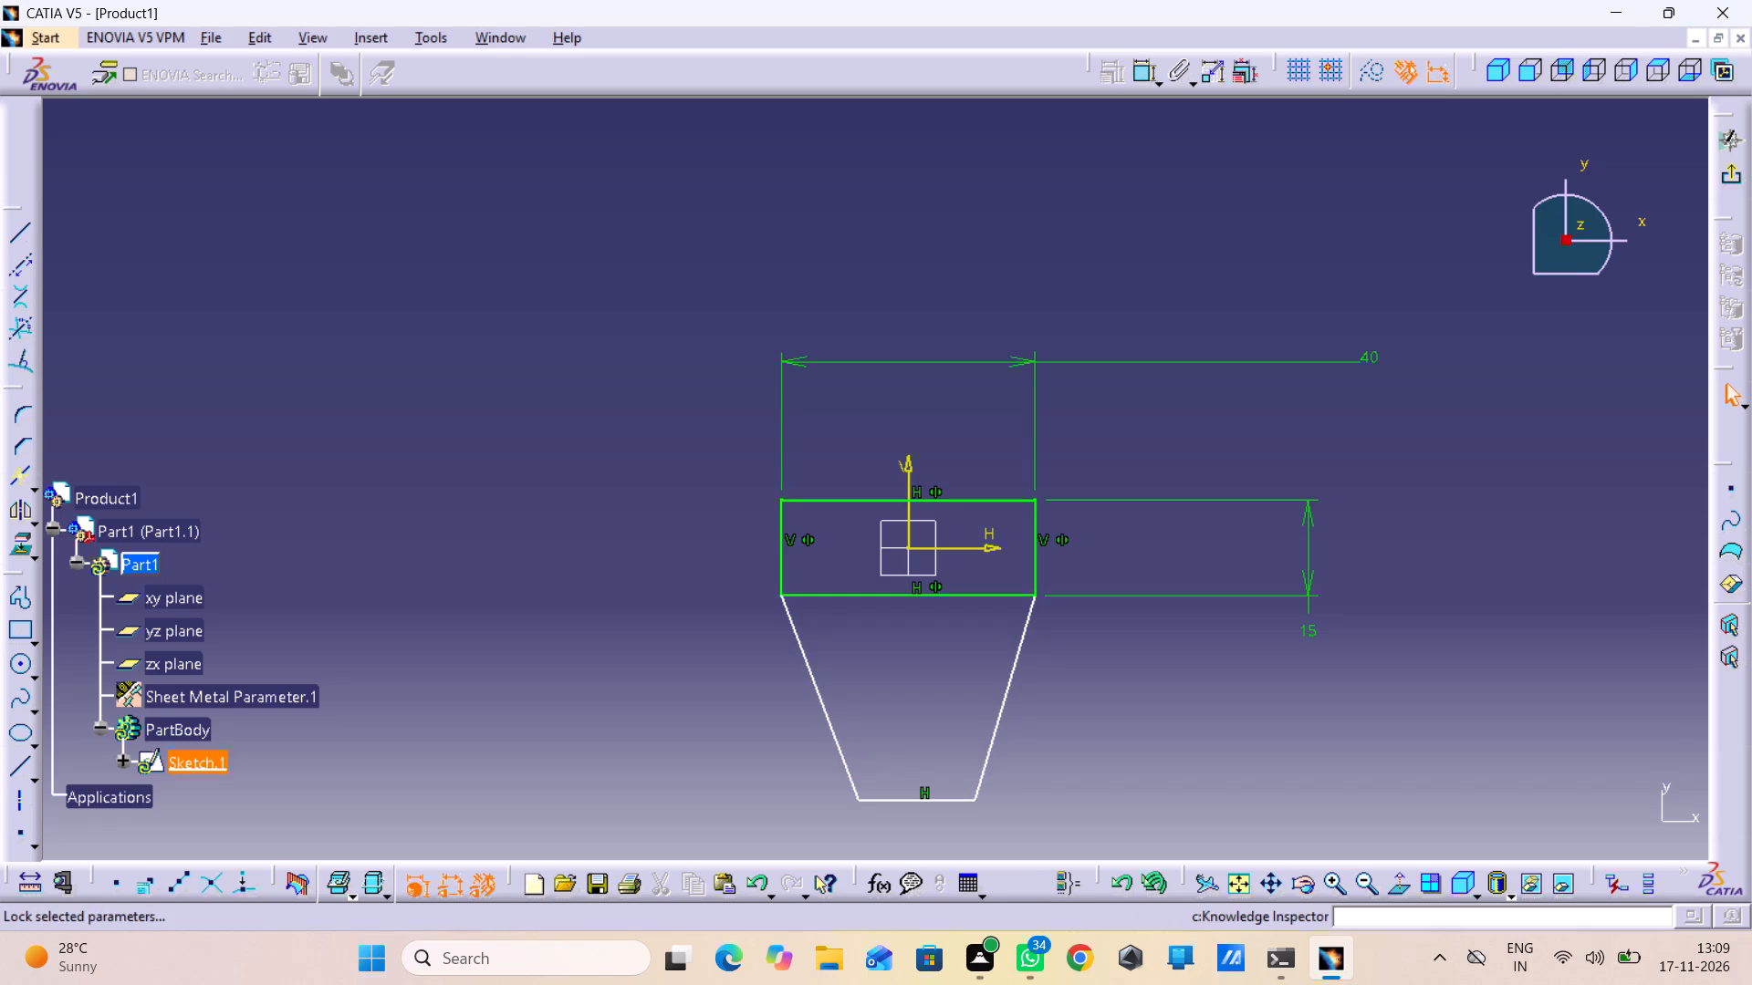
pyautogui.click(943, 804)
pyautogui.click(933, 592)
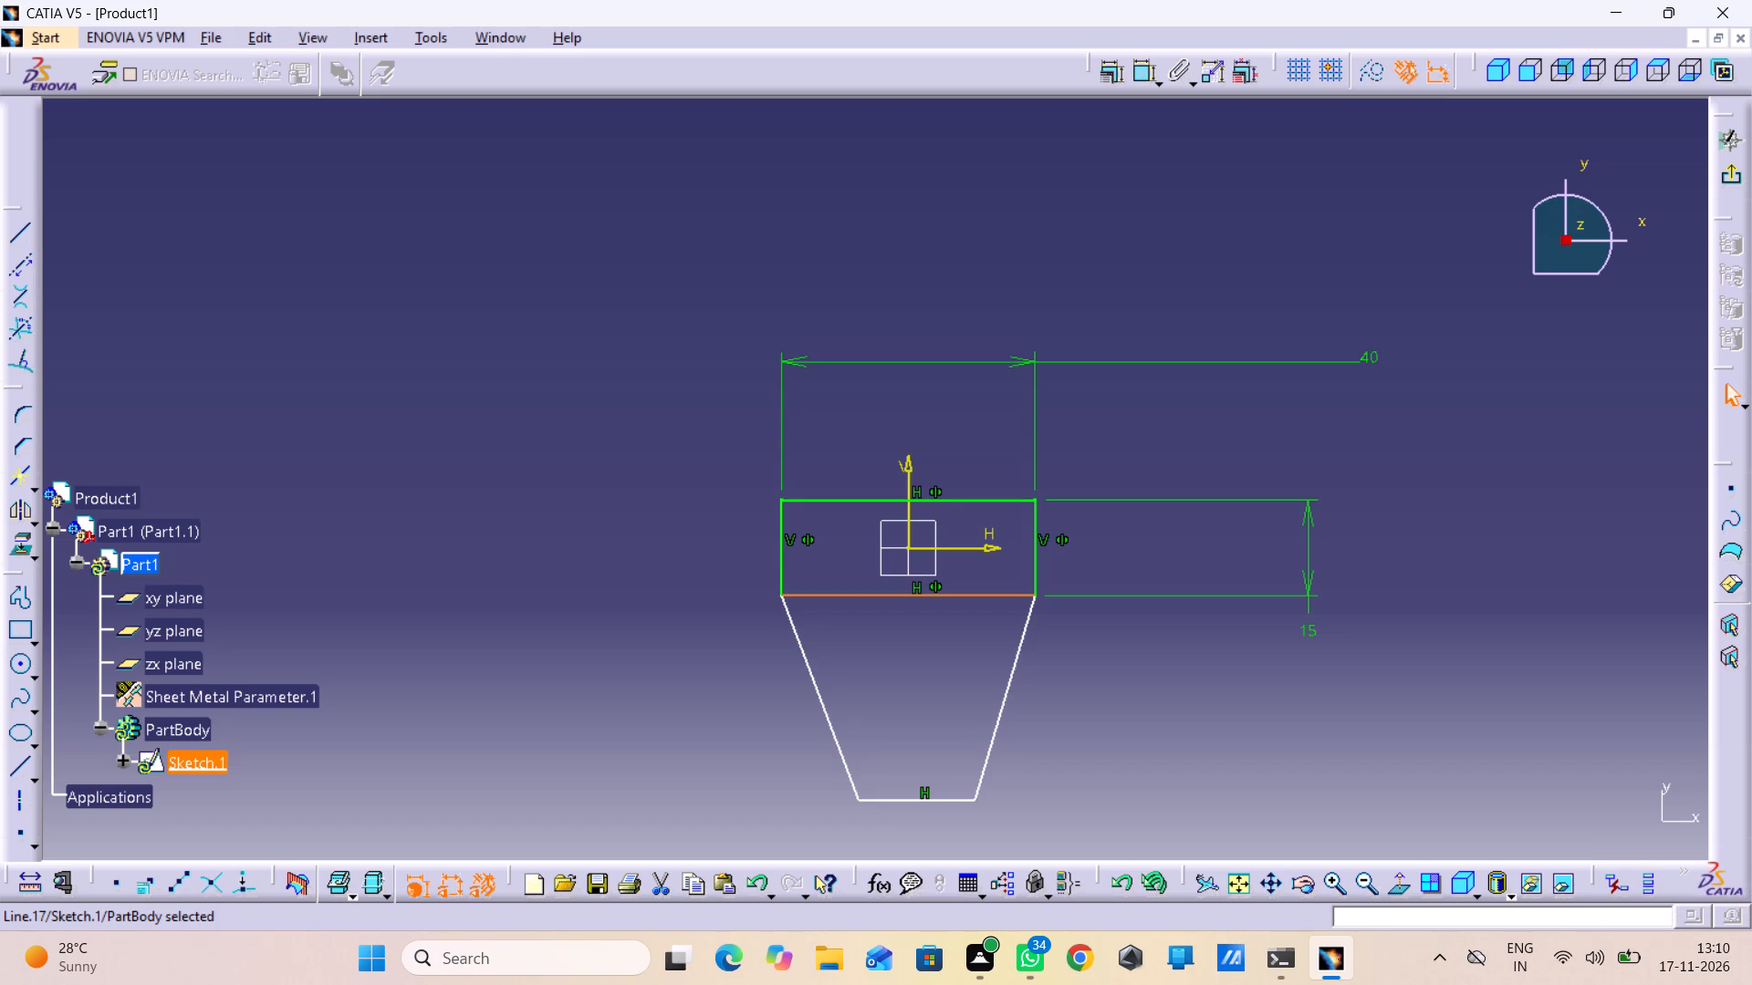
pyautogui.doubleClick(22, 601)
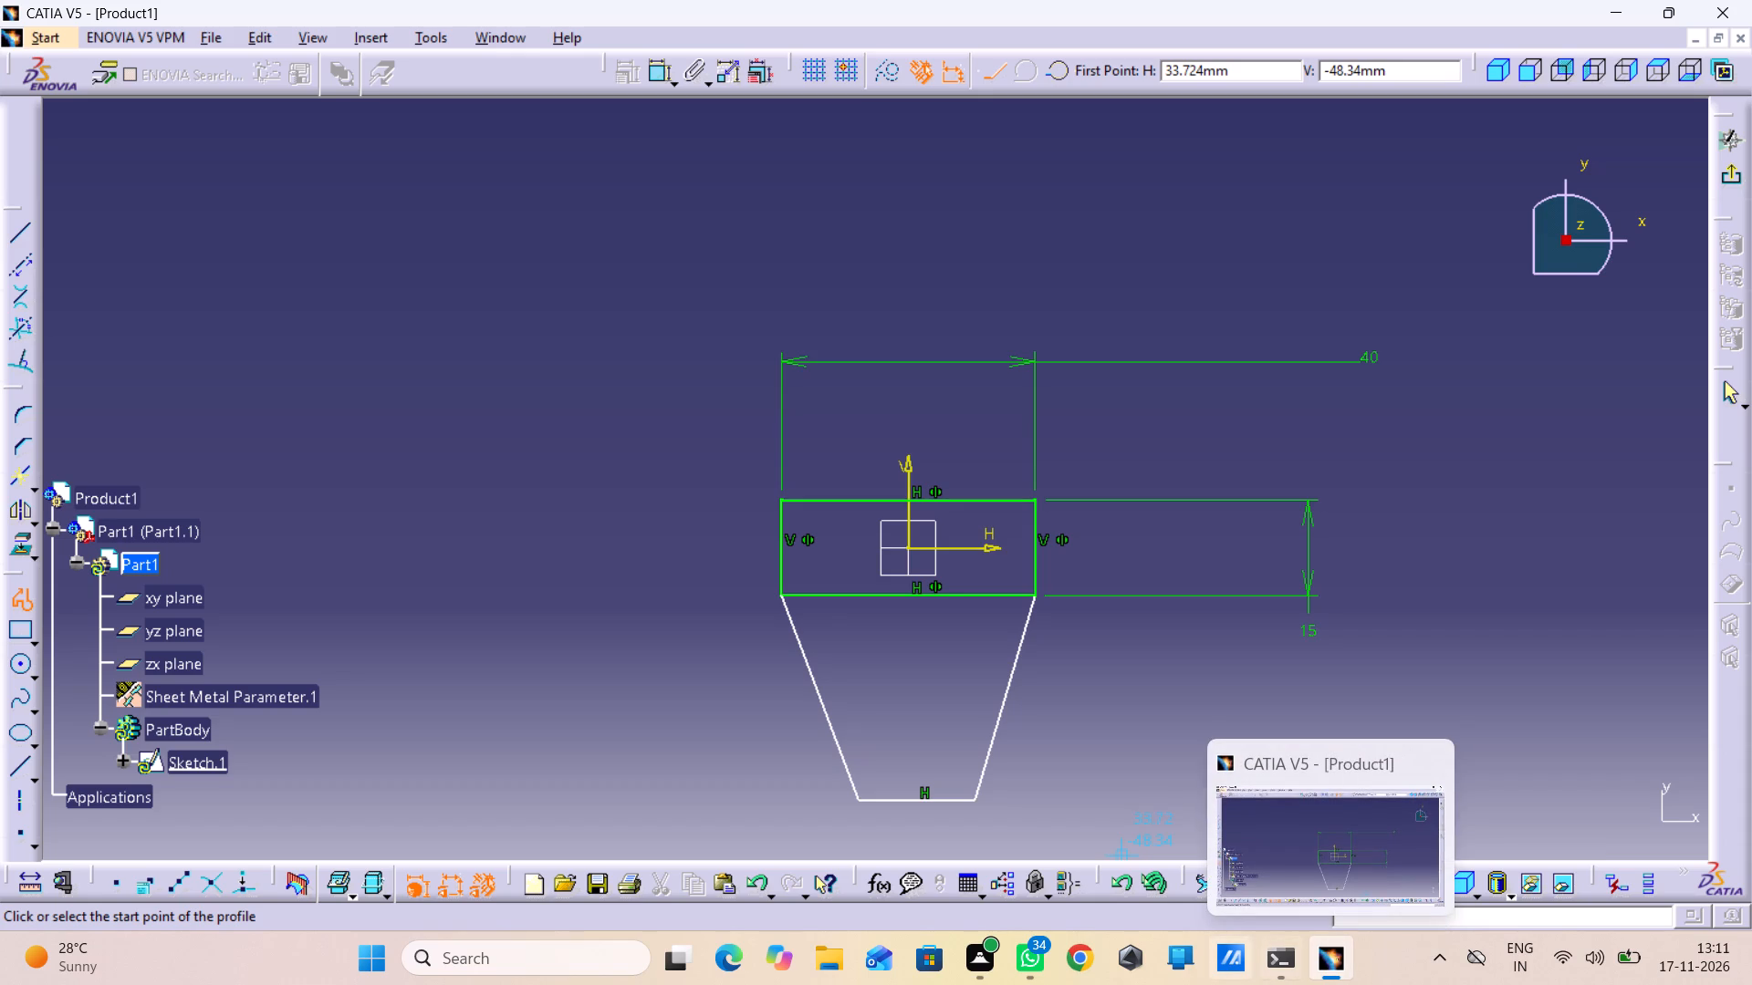
# Sketch two circles side by side inside the tapered area, centred about 17 mm below the origin.
pyautogui.doubleClick(13, 658)
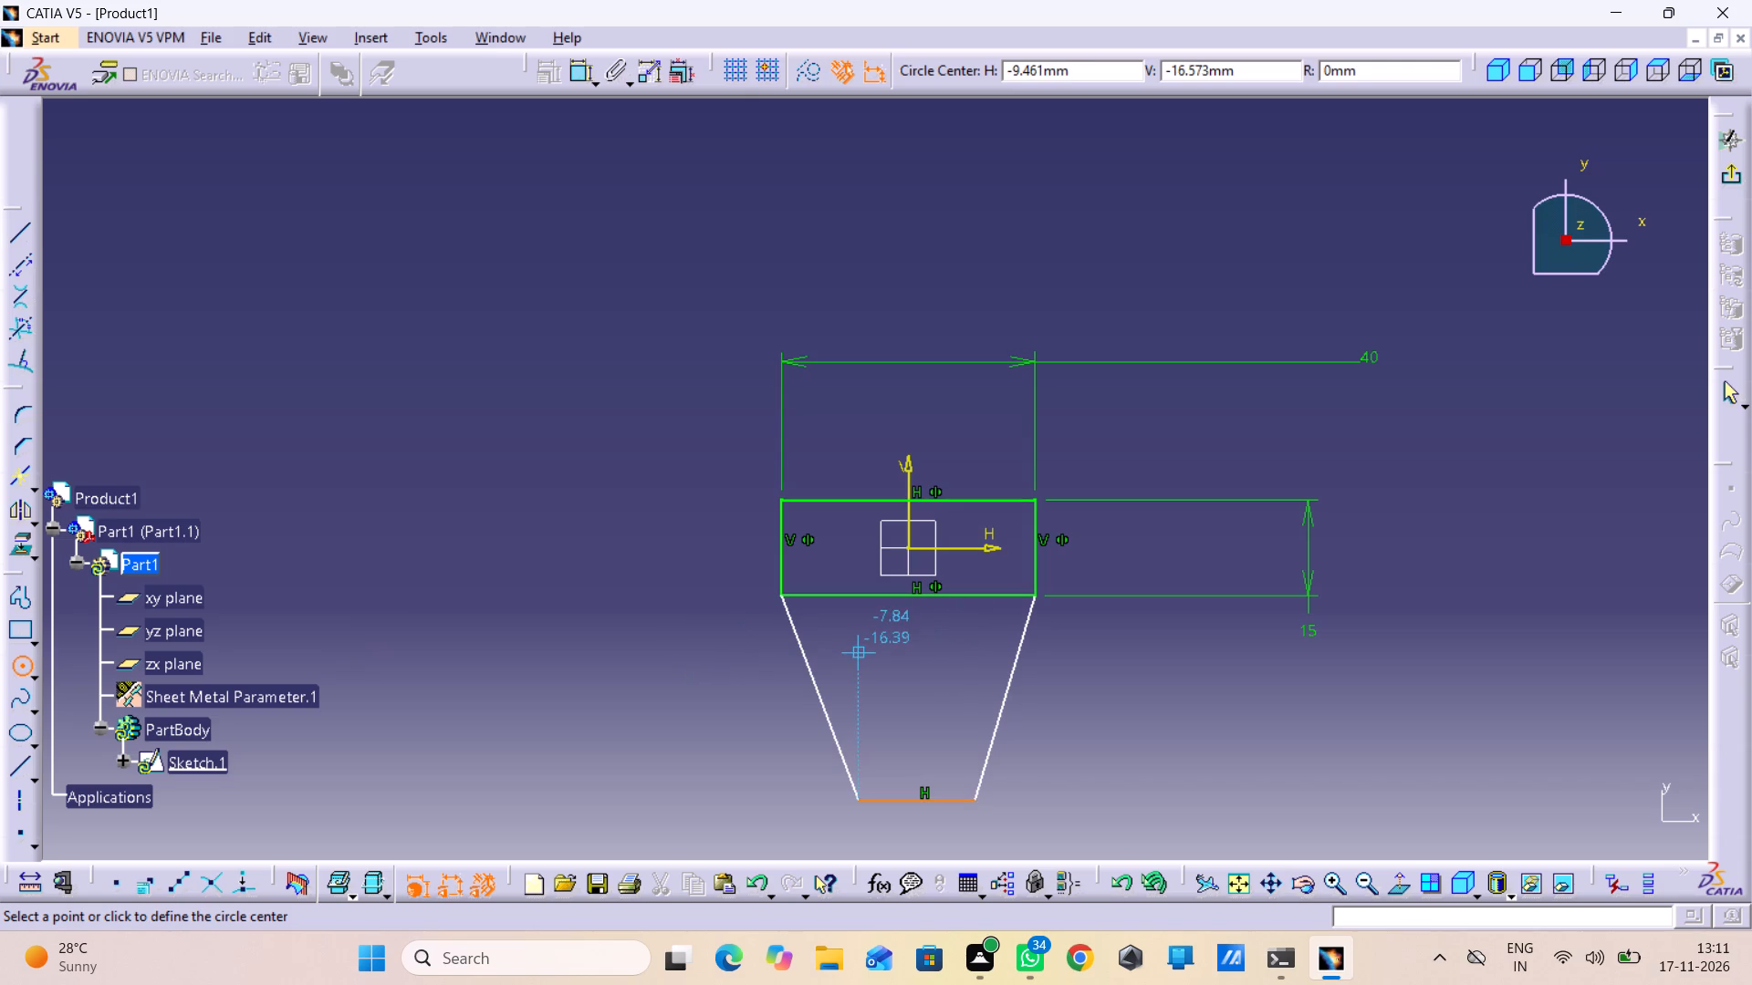
pyautogui.click(854, 655)
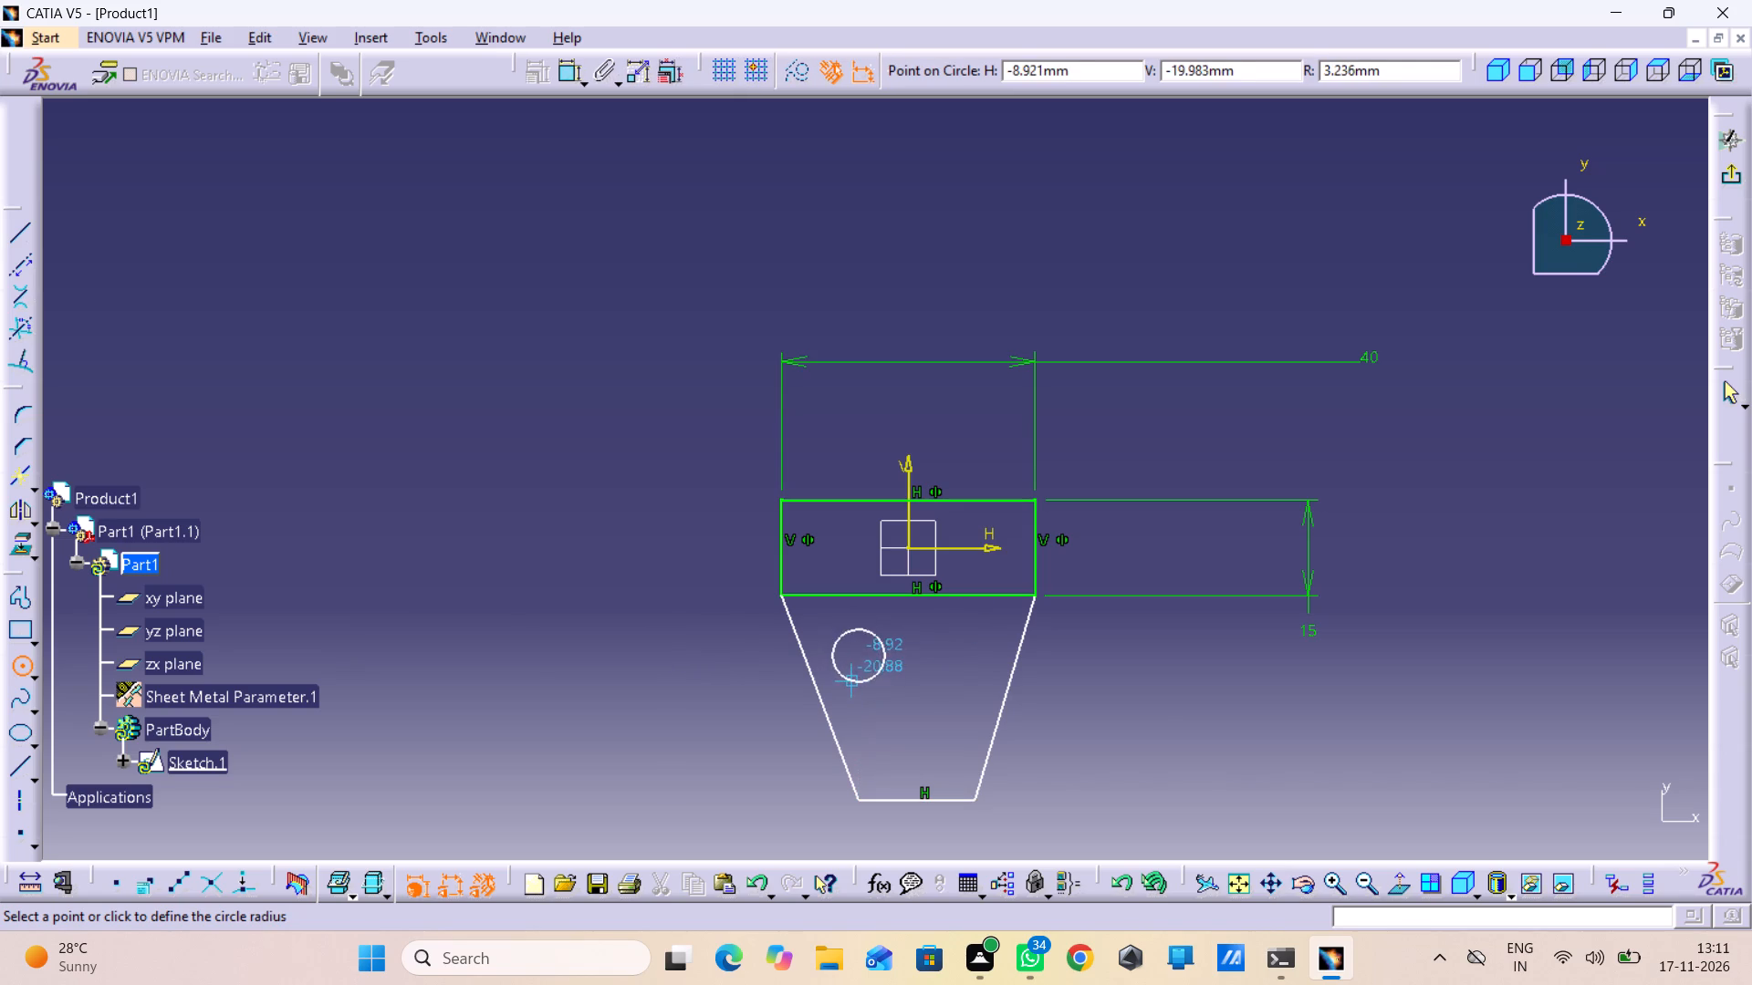
pyautogui.click(851, 689)
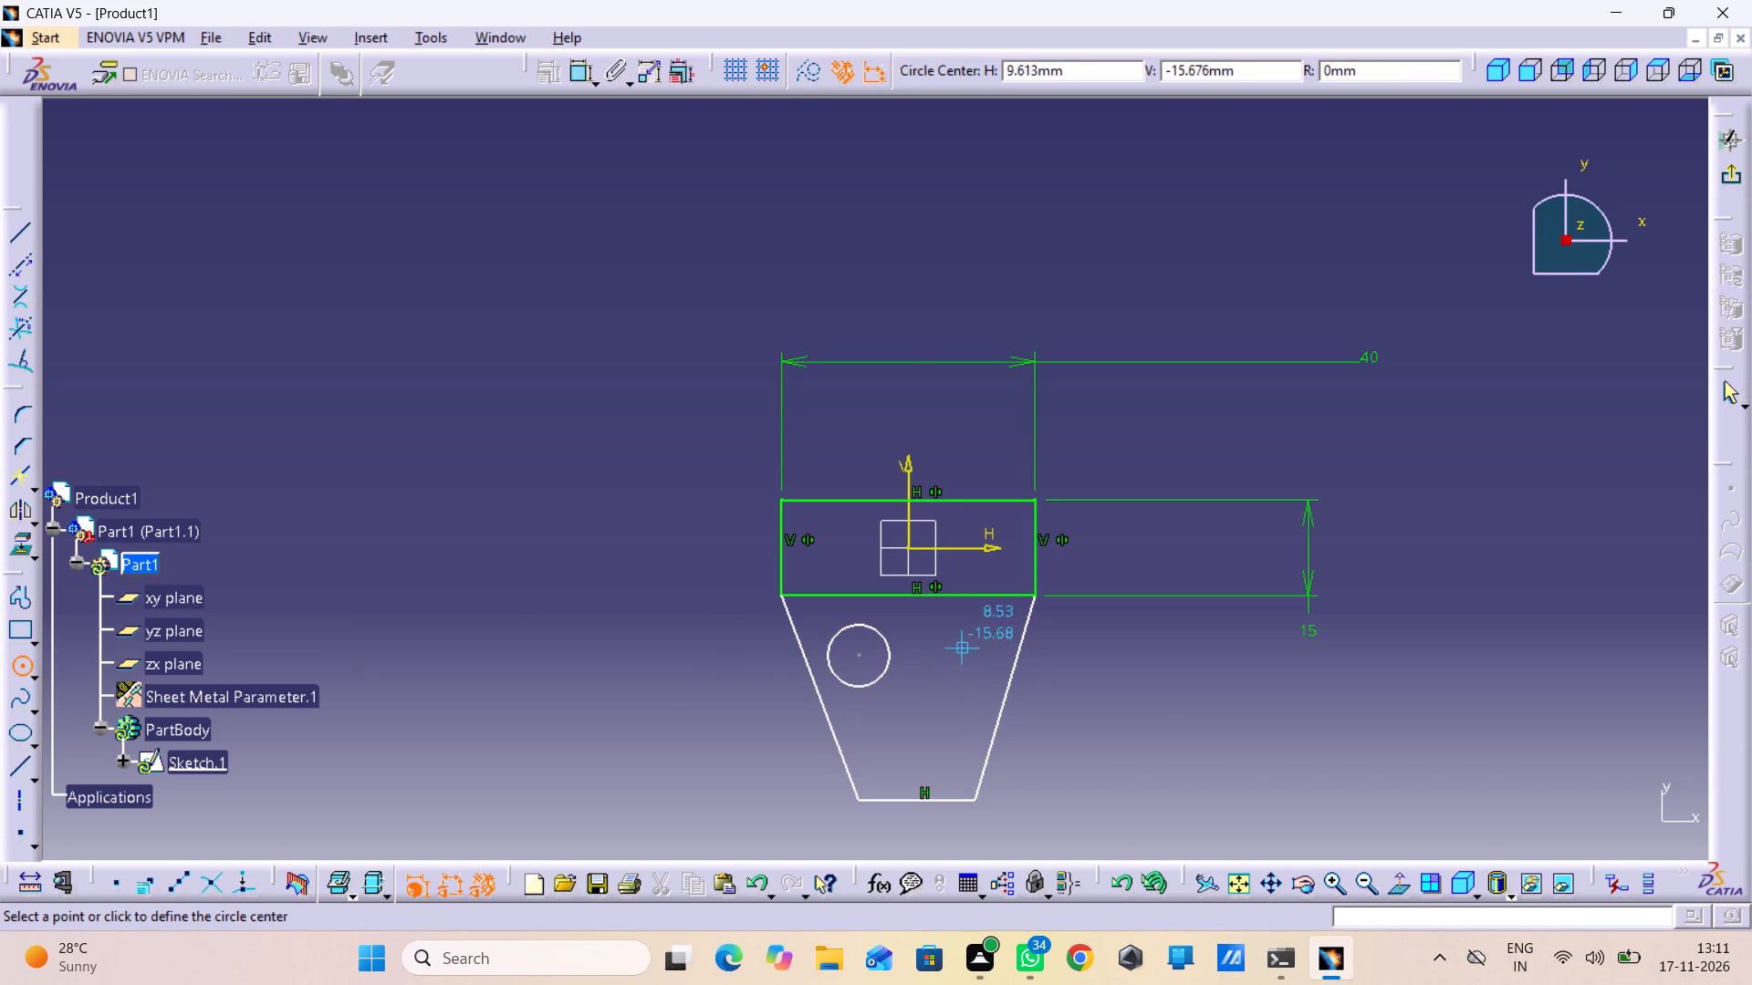
pyautogui.click(980, 658)
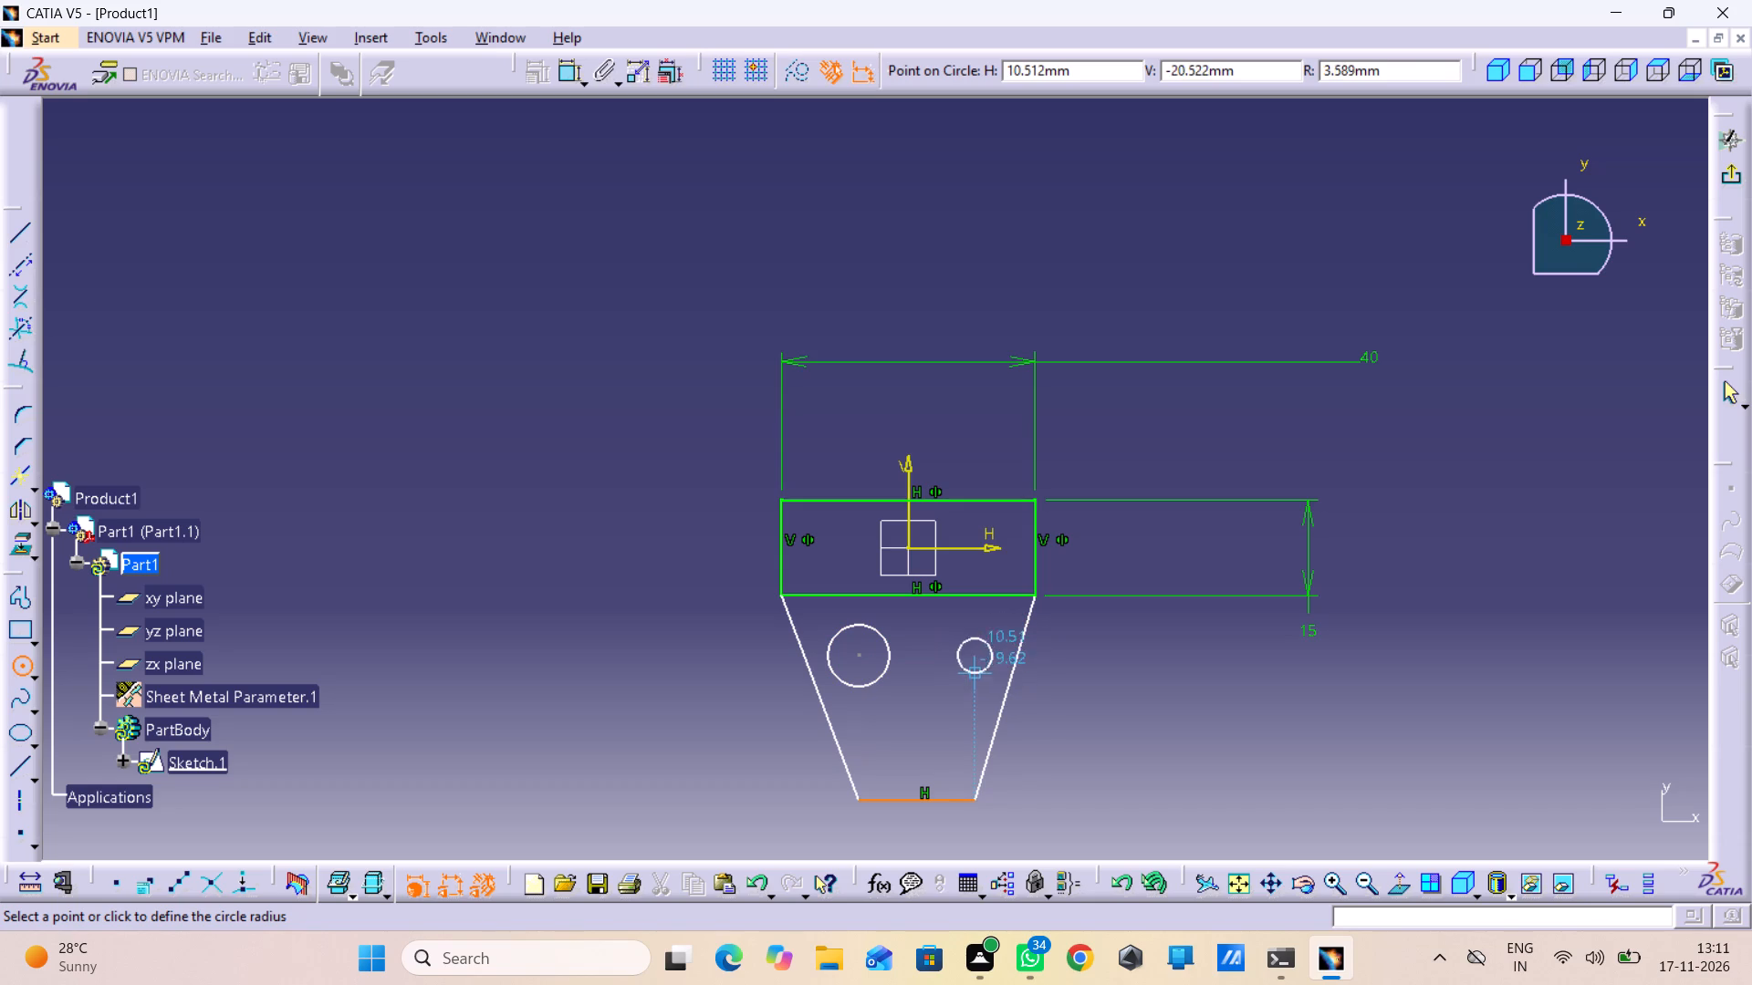
pyautogui.click(975, 683)
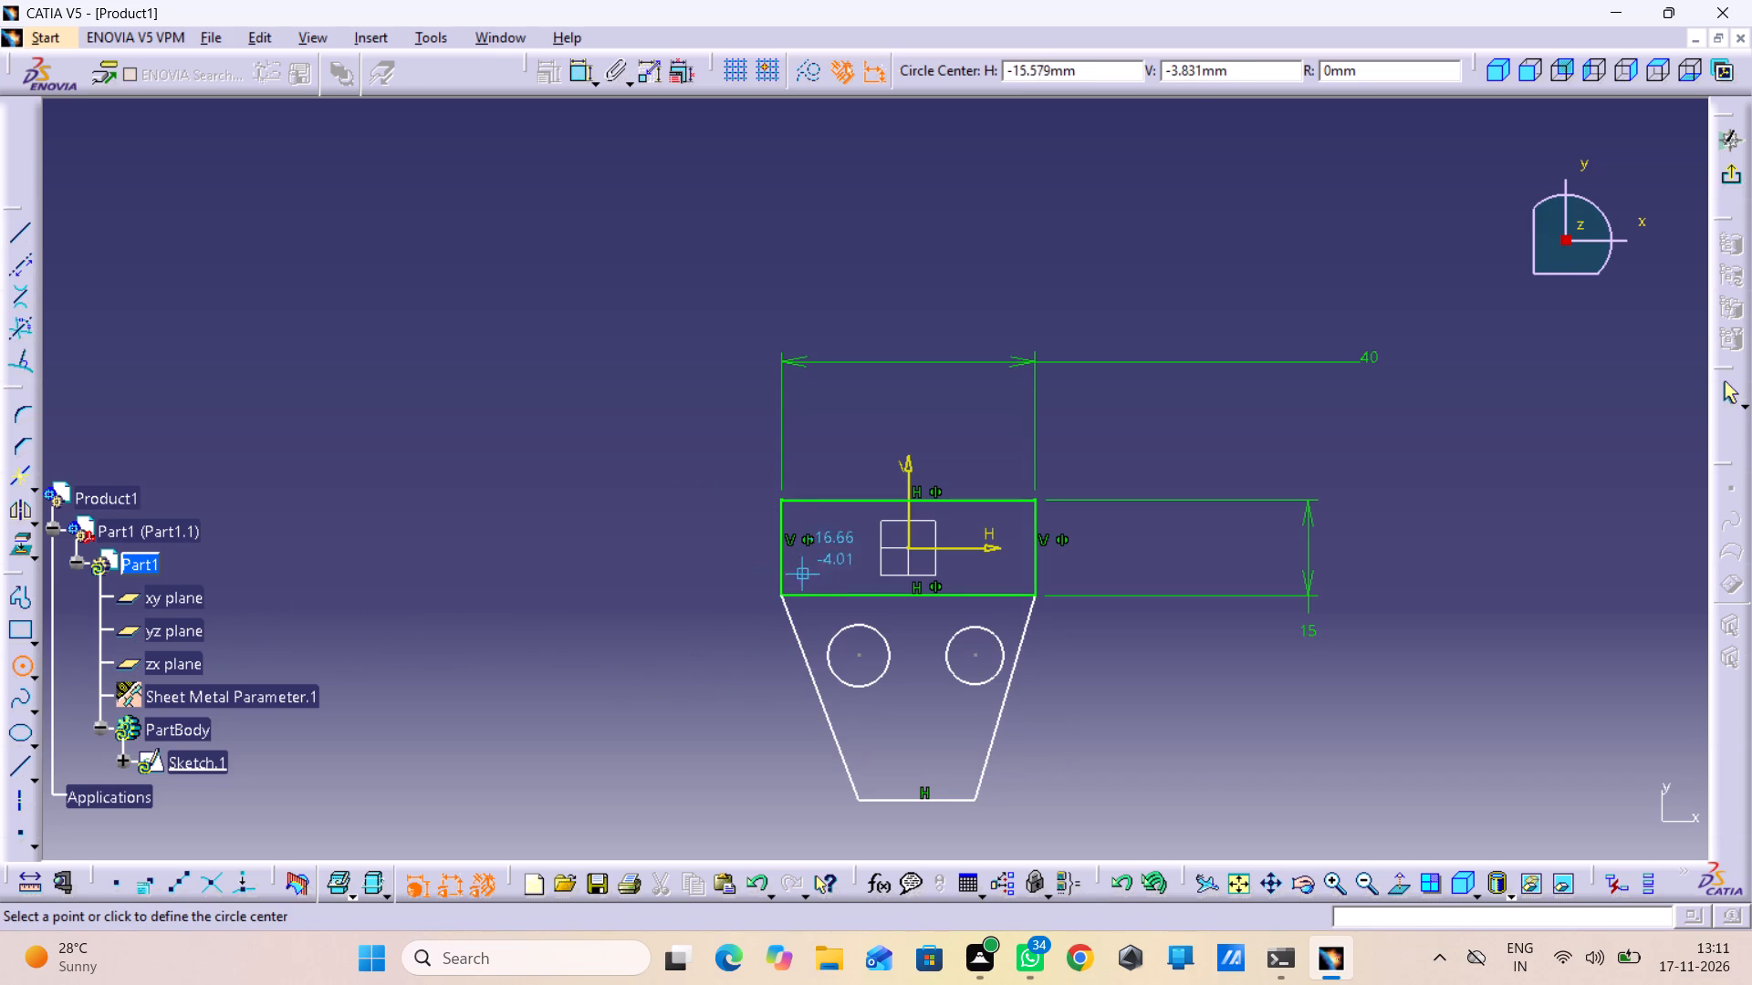
# Sketch a circle of about 5 mm radius centred on the sketch origin inside the rectangle.
pyautogui.click(908, 552)
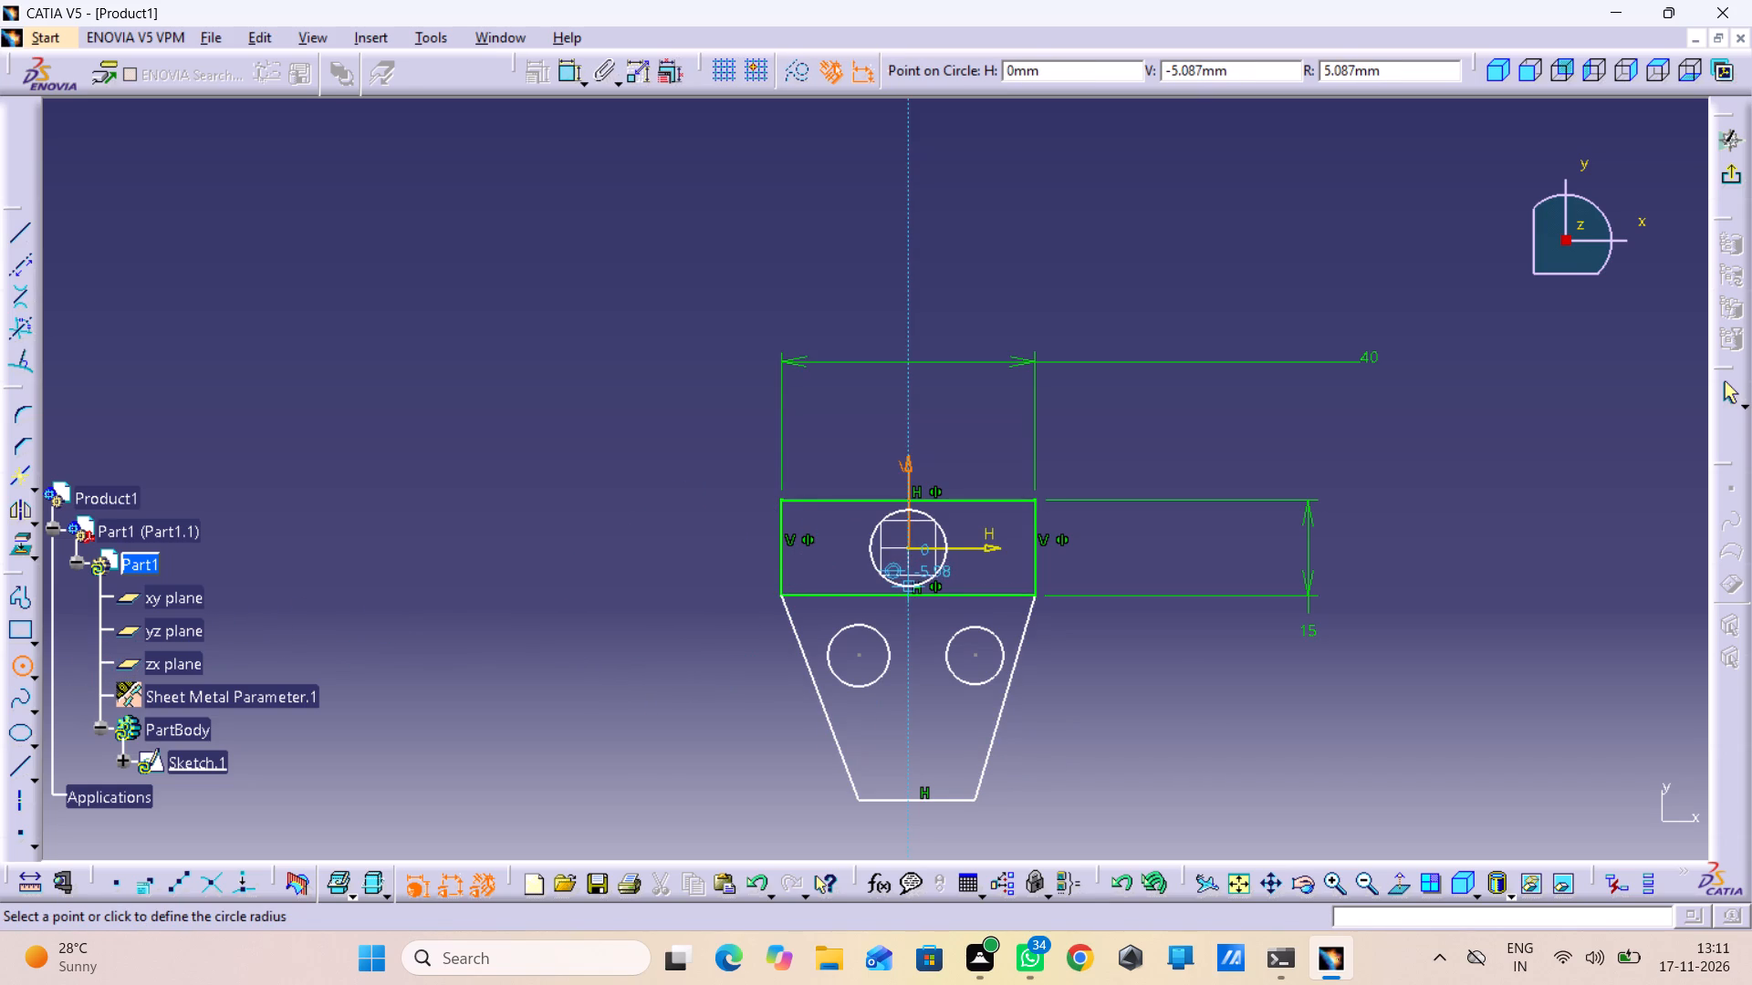
pyautogui.click(905, 581)
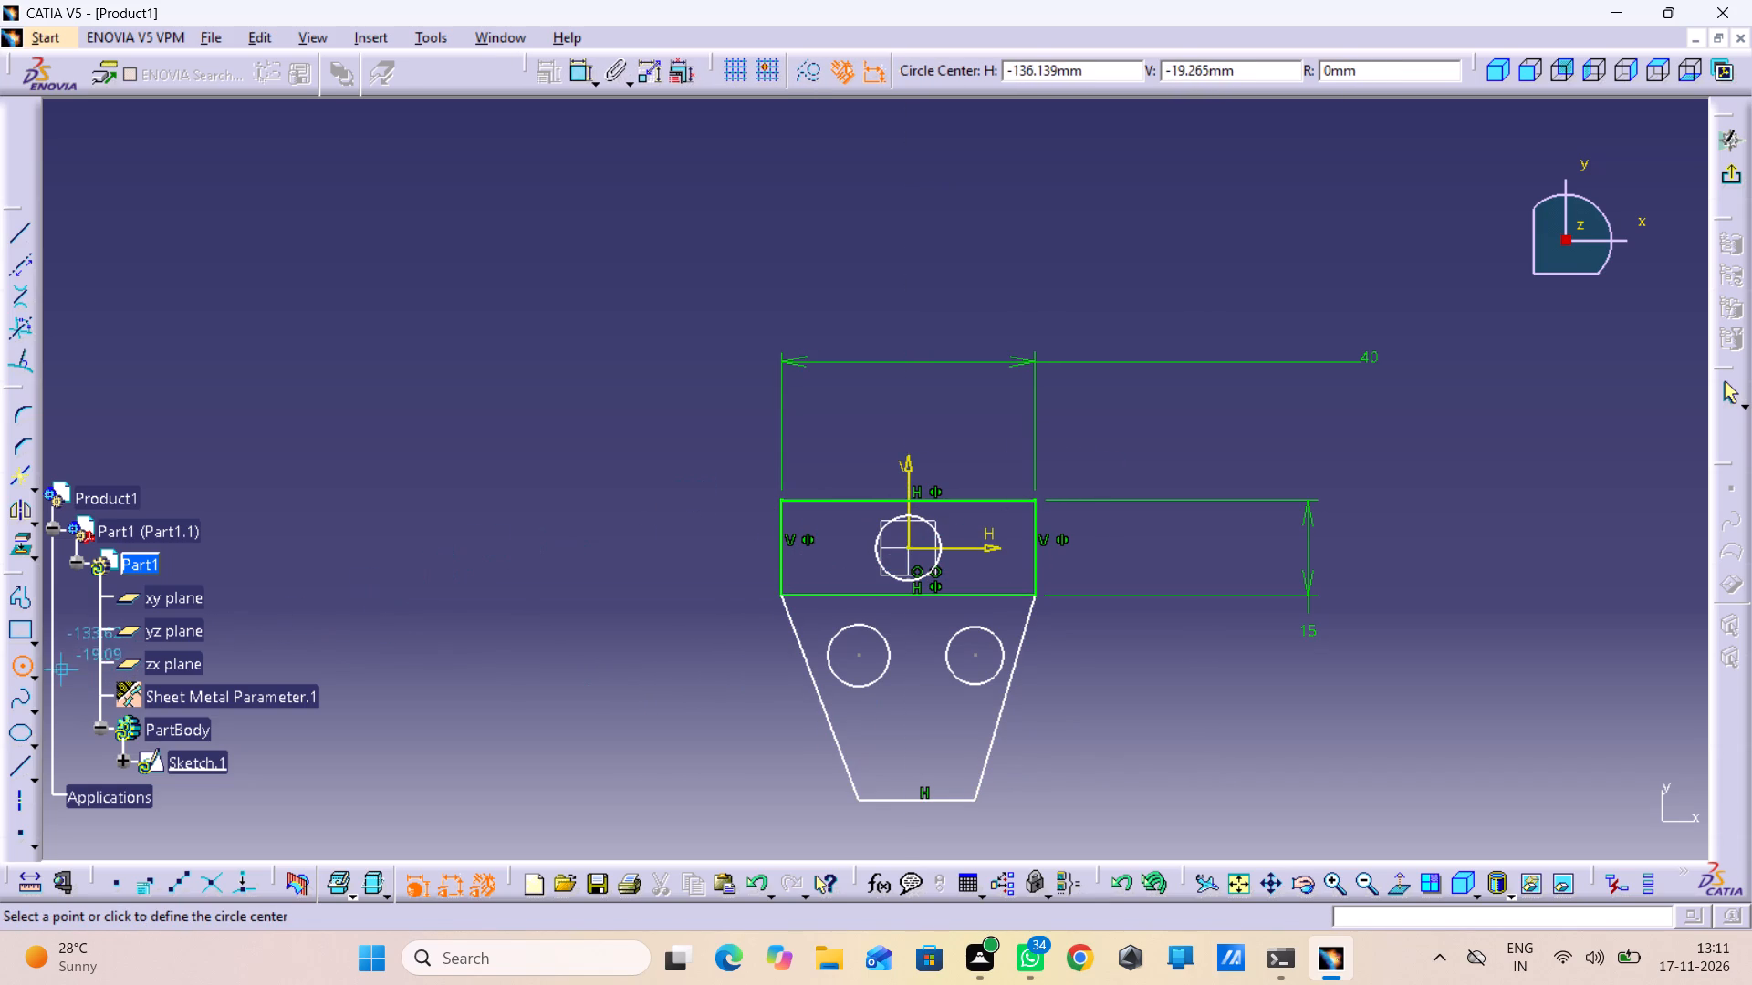
pyautogui.click(23, 674)
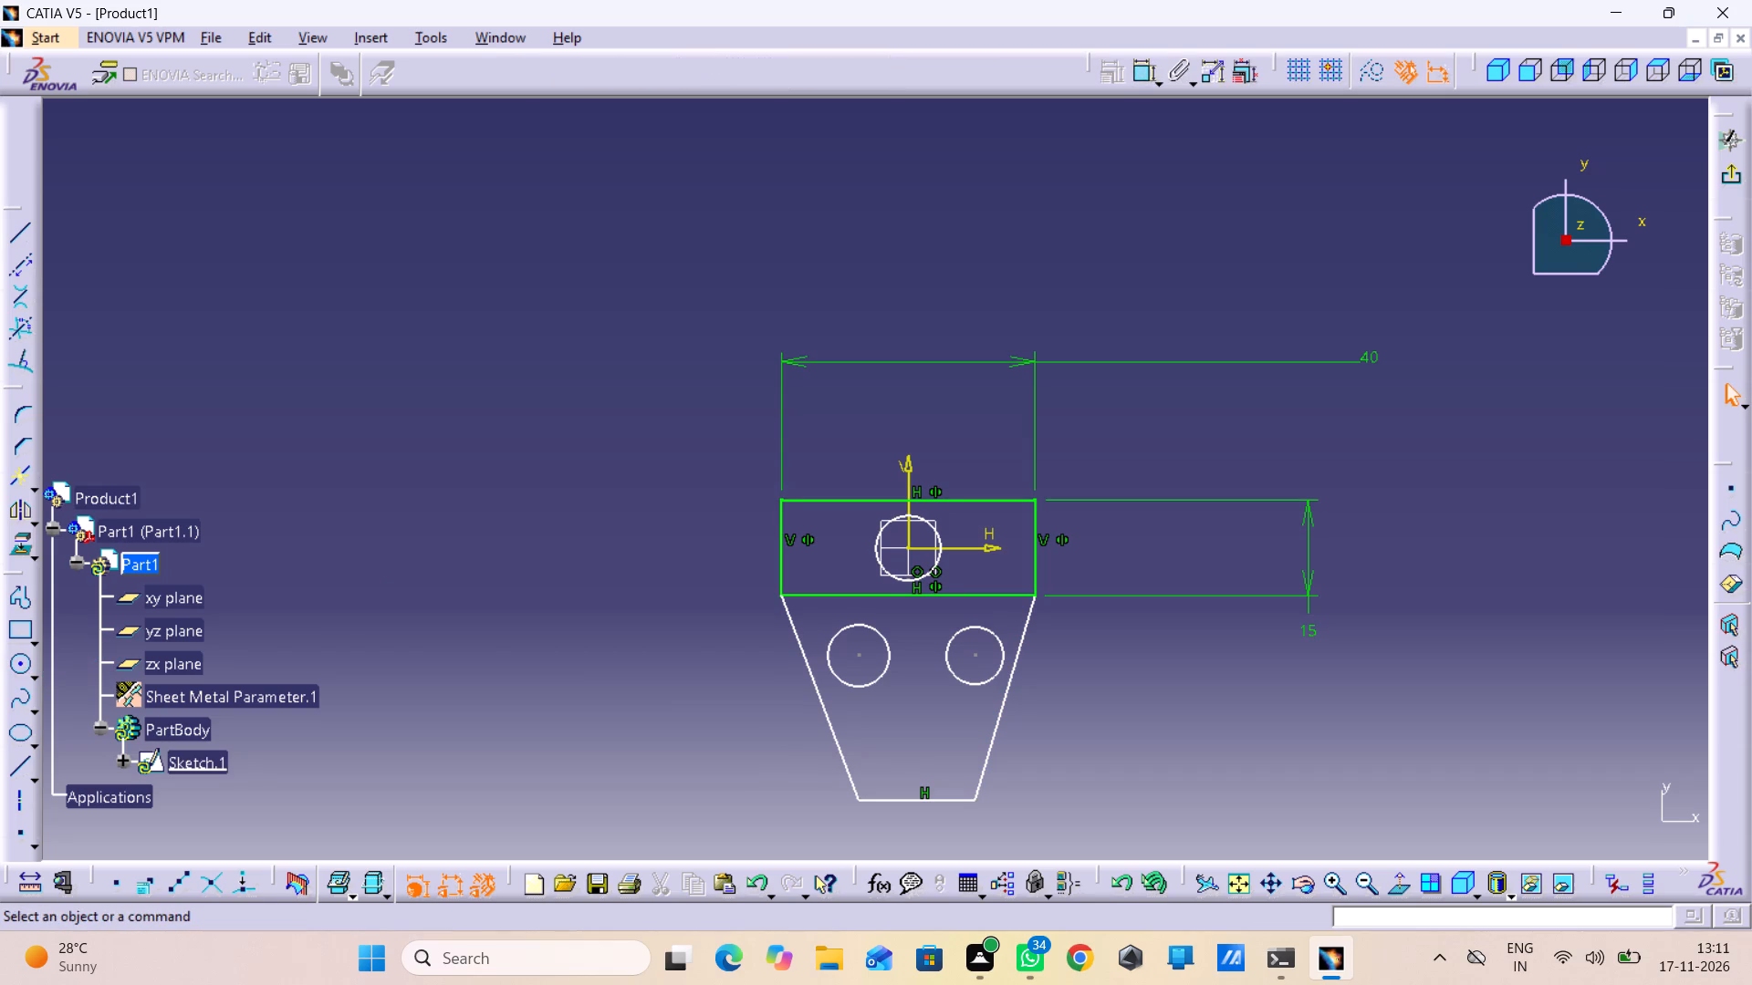
# Dimension the diameters of the three circles: the one at the origin, the lower right one and the lower left one.
pyautogui.doubleClick(1141, 78)
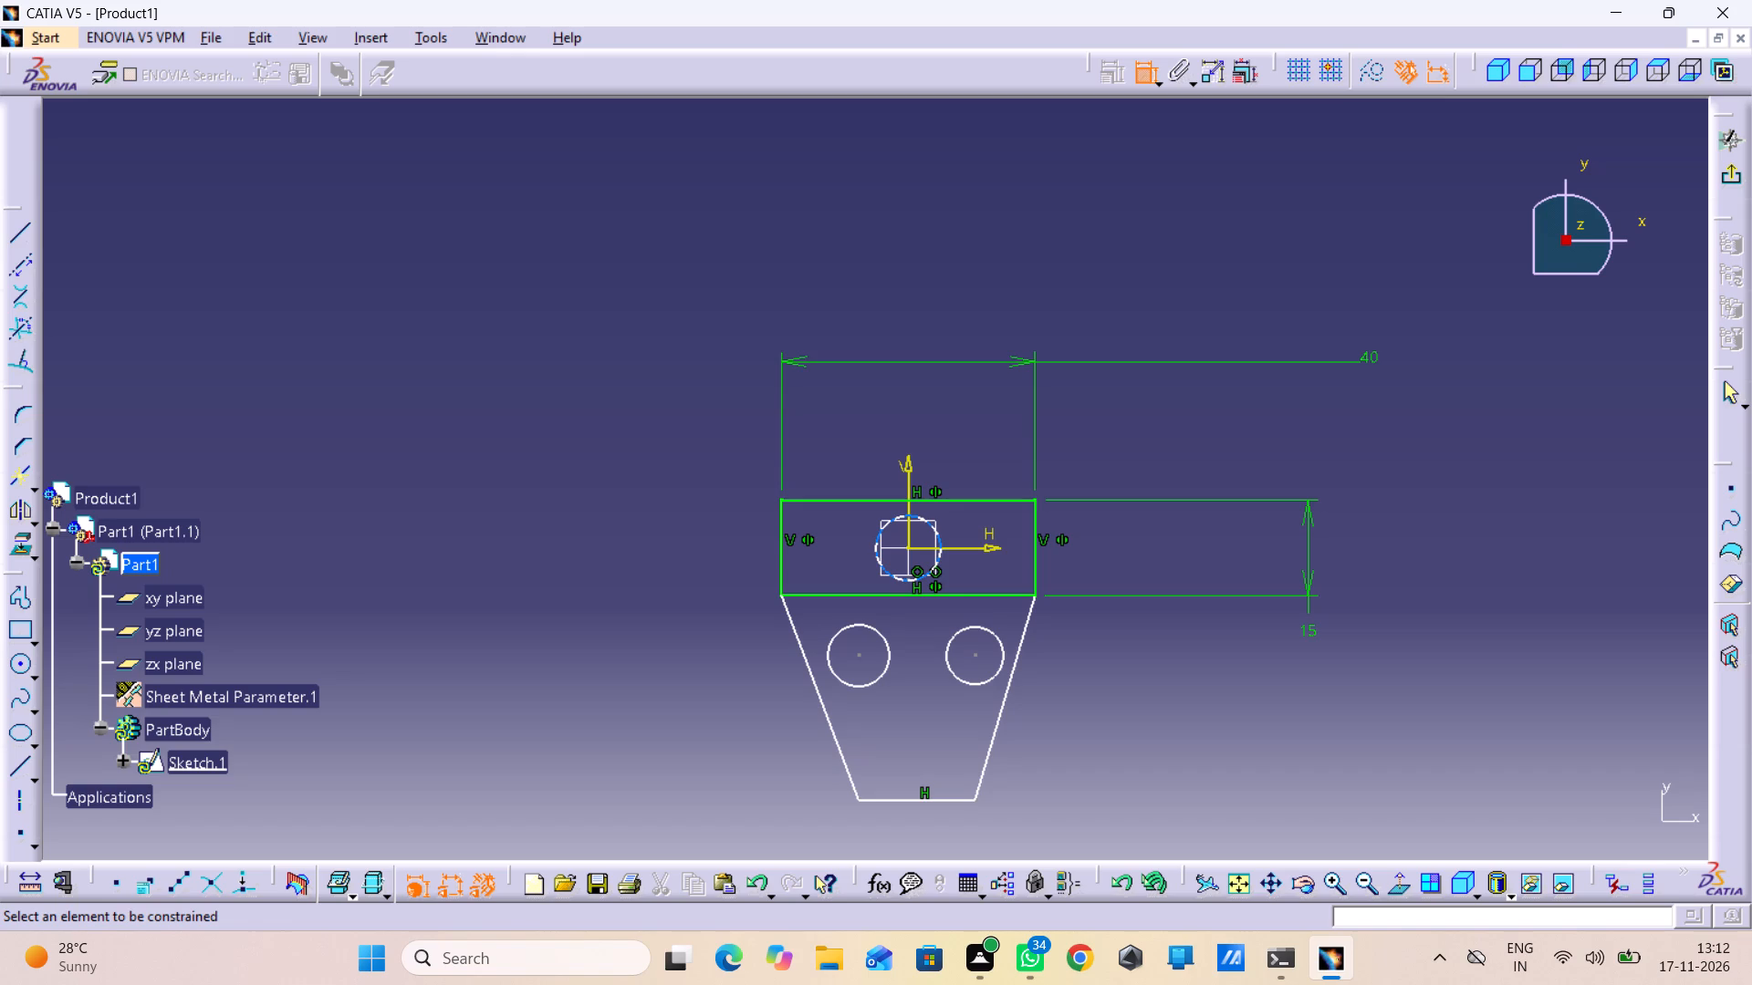
pyautogui.click(924, 518)
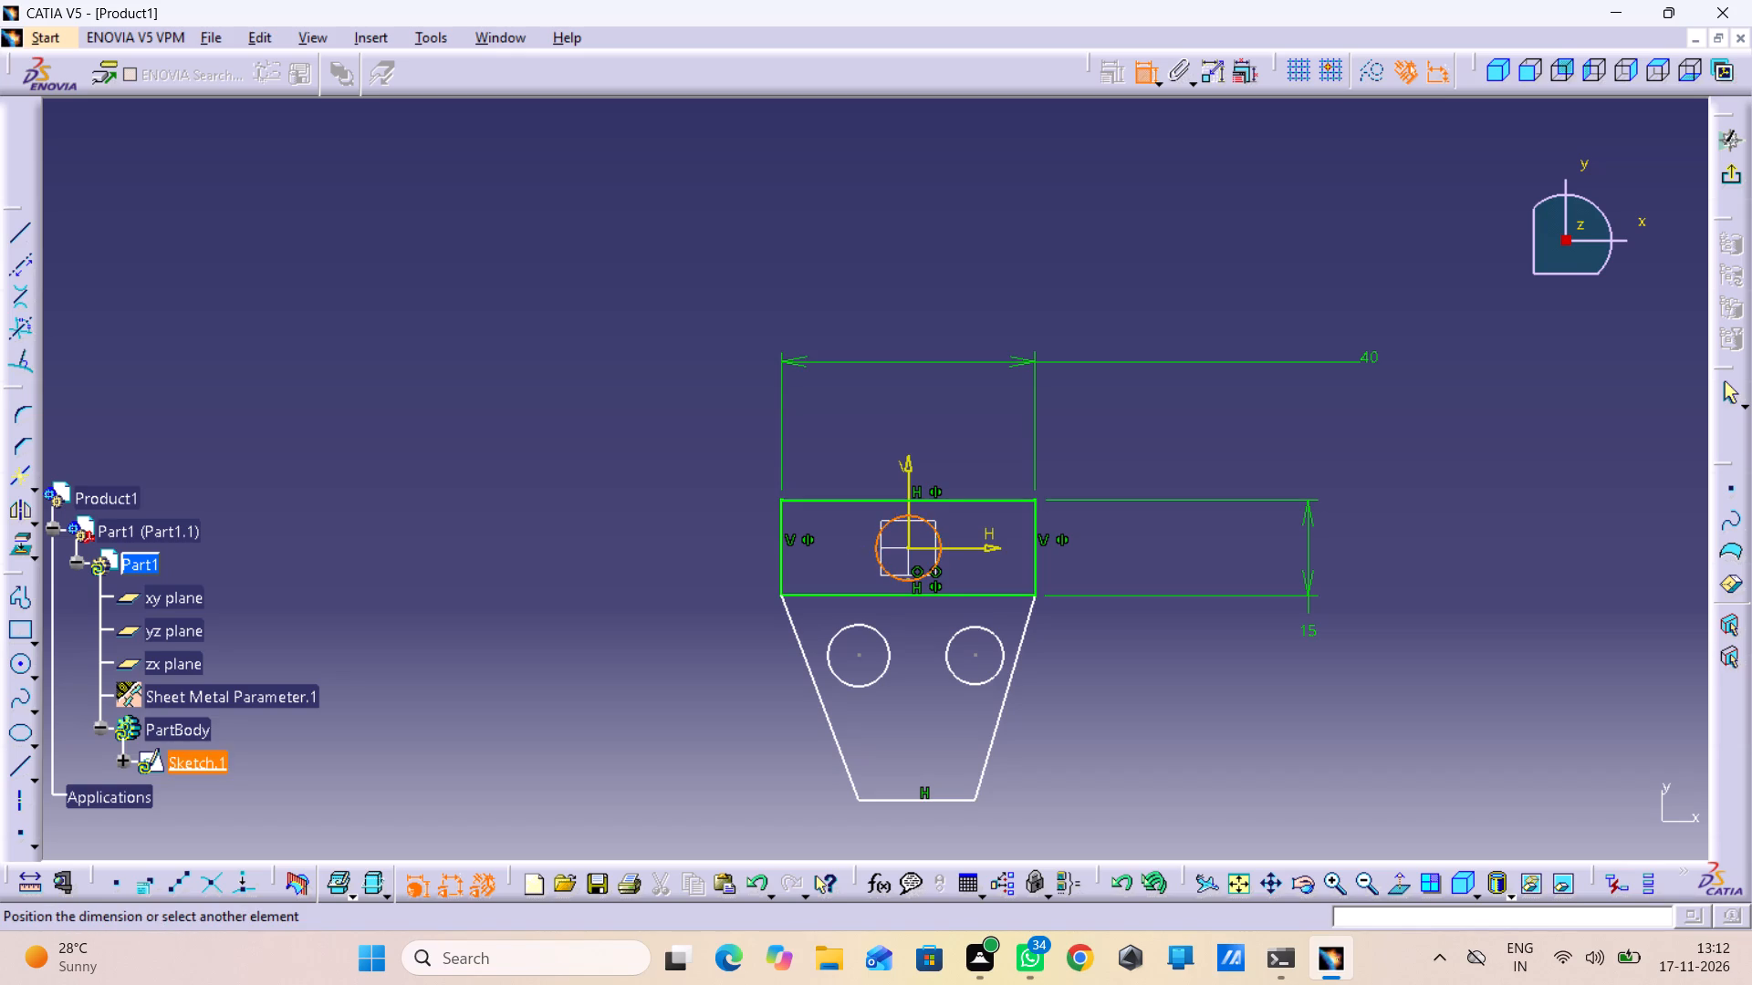
pyautogui.click(964, 457)
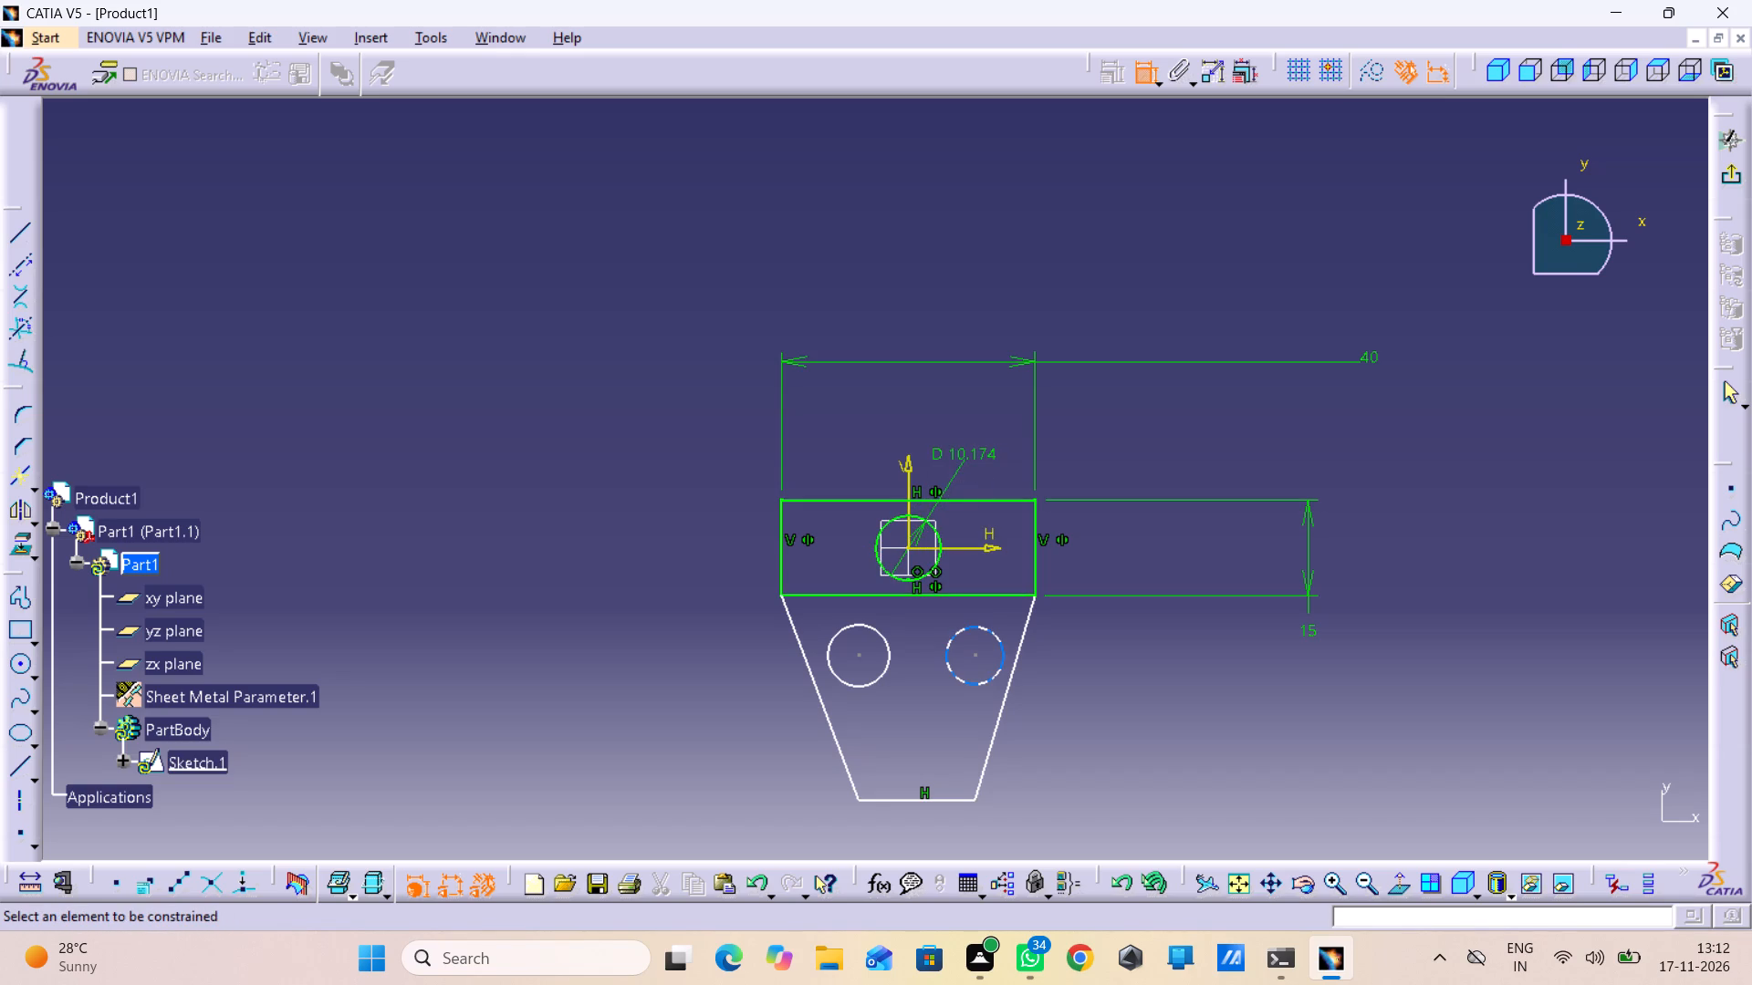
pyautogui.click(999, 637)
pyautogui.click(1052, 672)
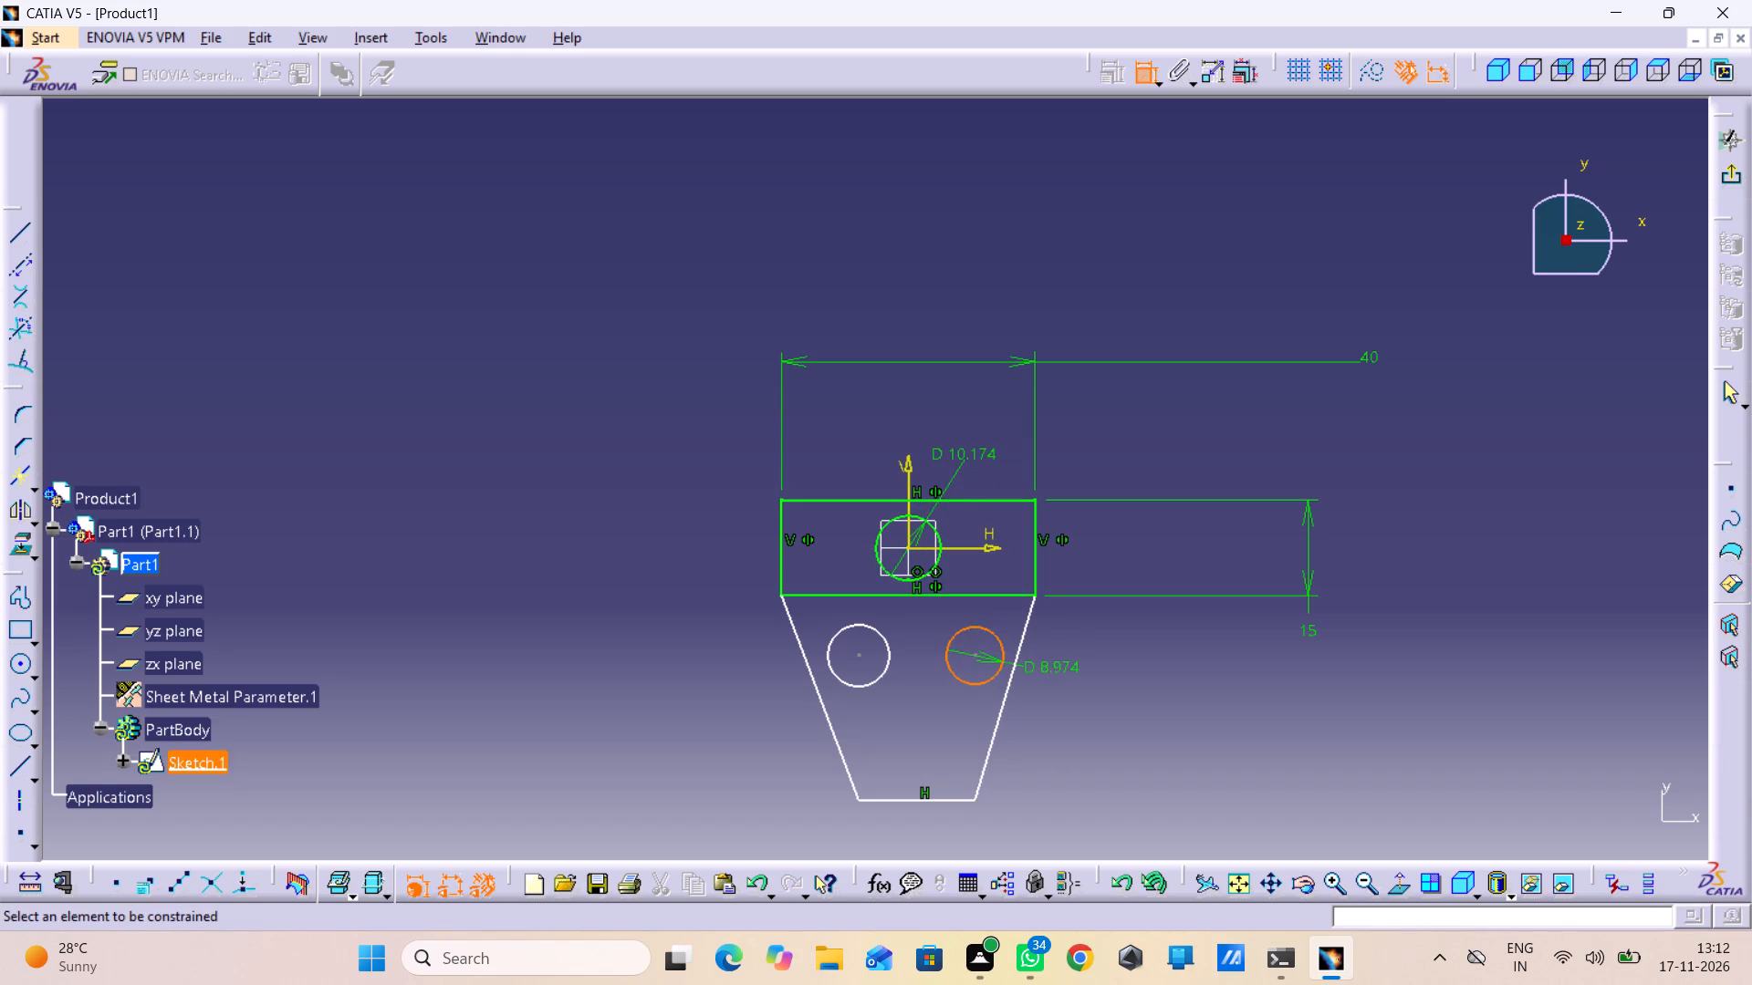
pyautogui.click(888, 656)
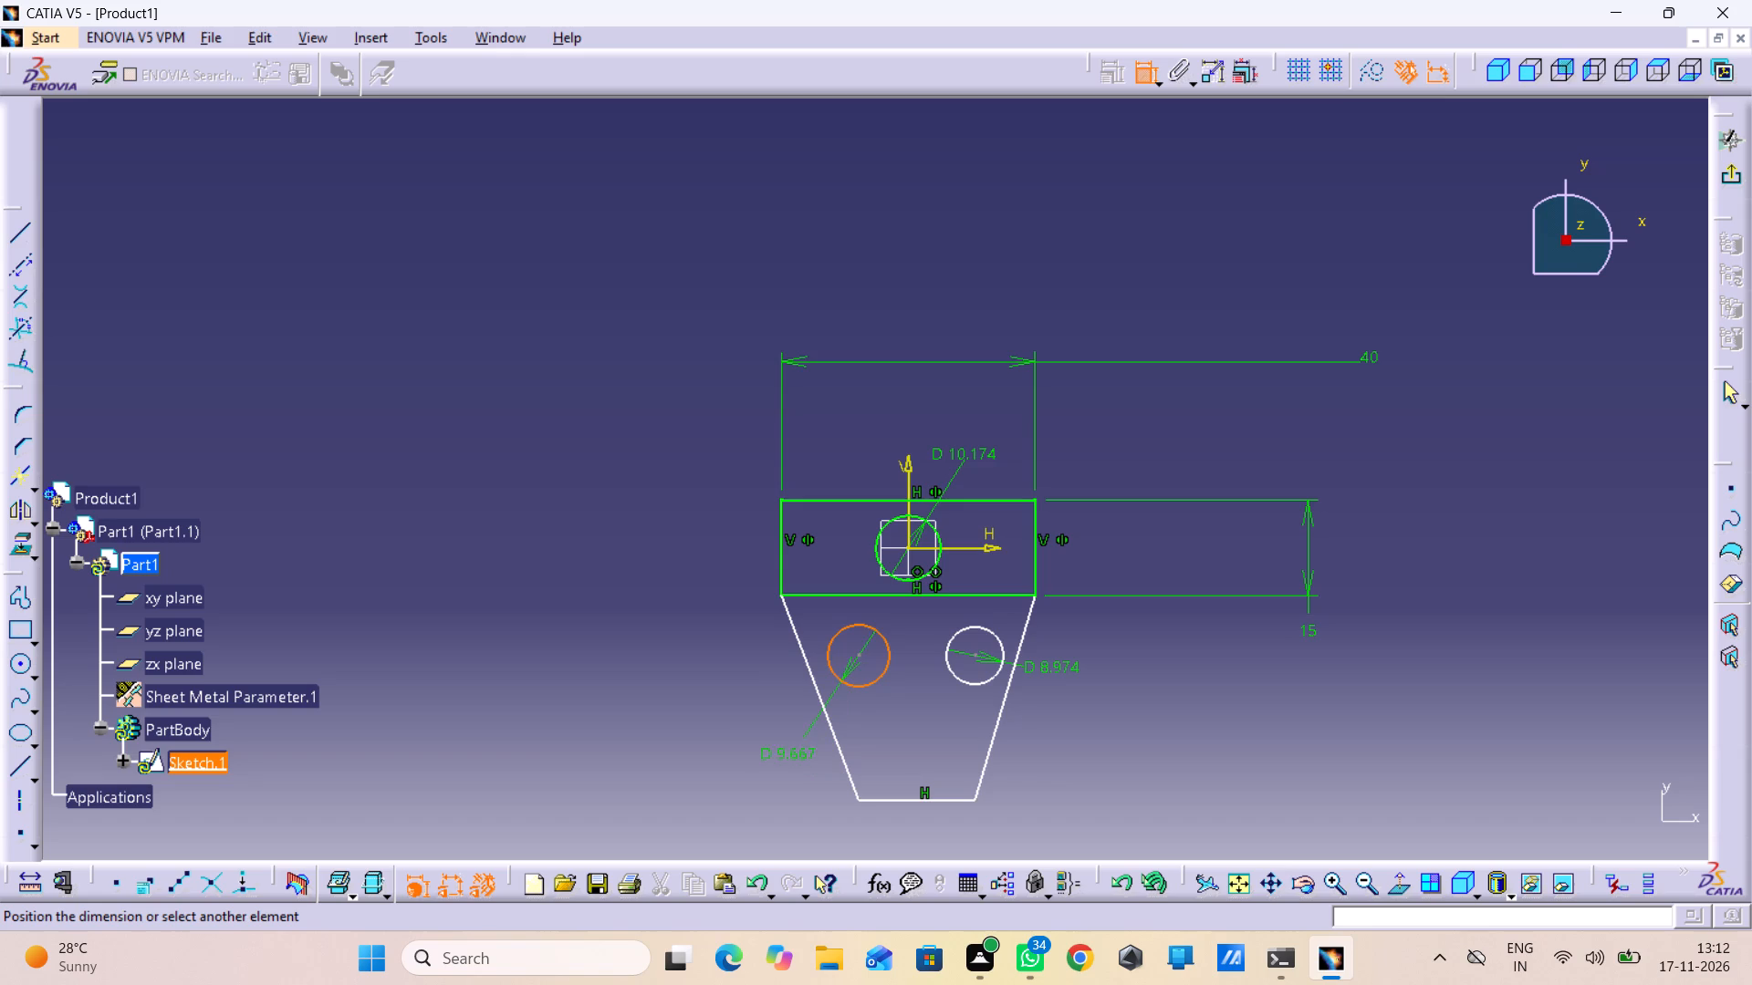
pyautogui.click(767, 689)
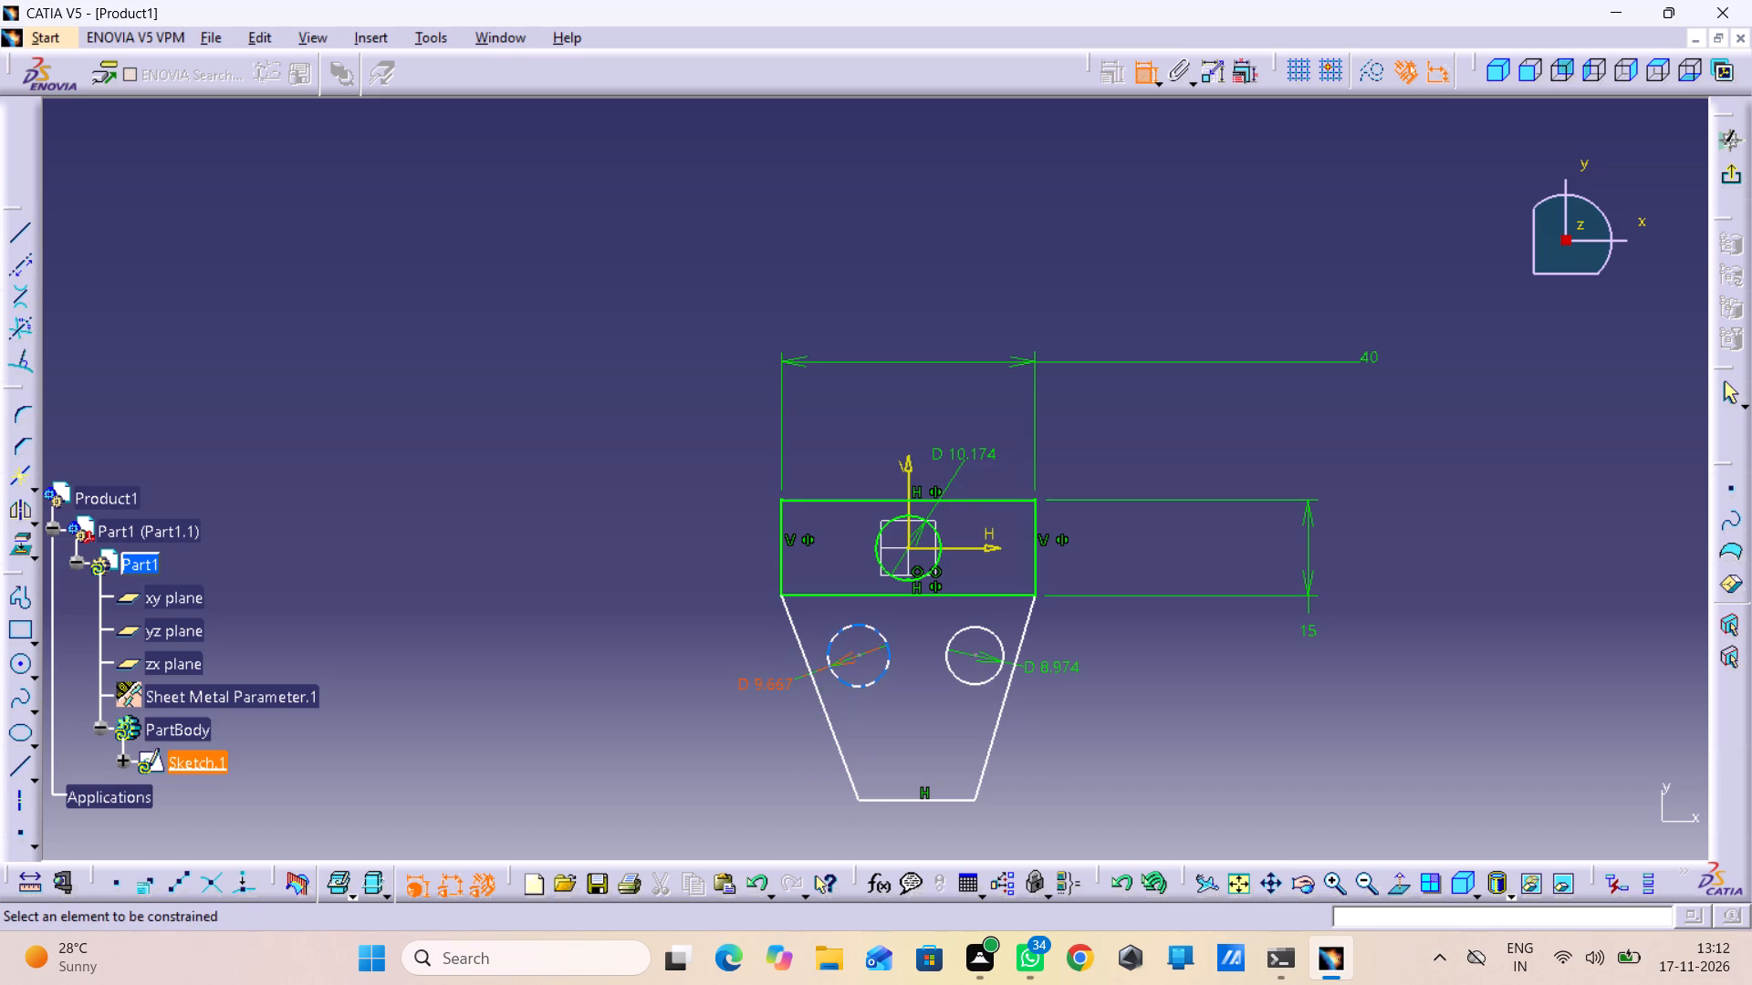
# Constrain the centres of the two lower circles to be symmetric about the sketch's vertical axis.
pyautogui.click(858, 655)
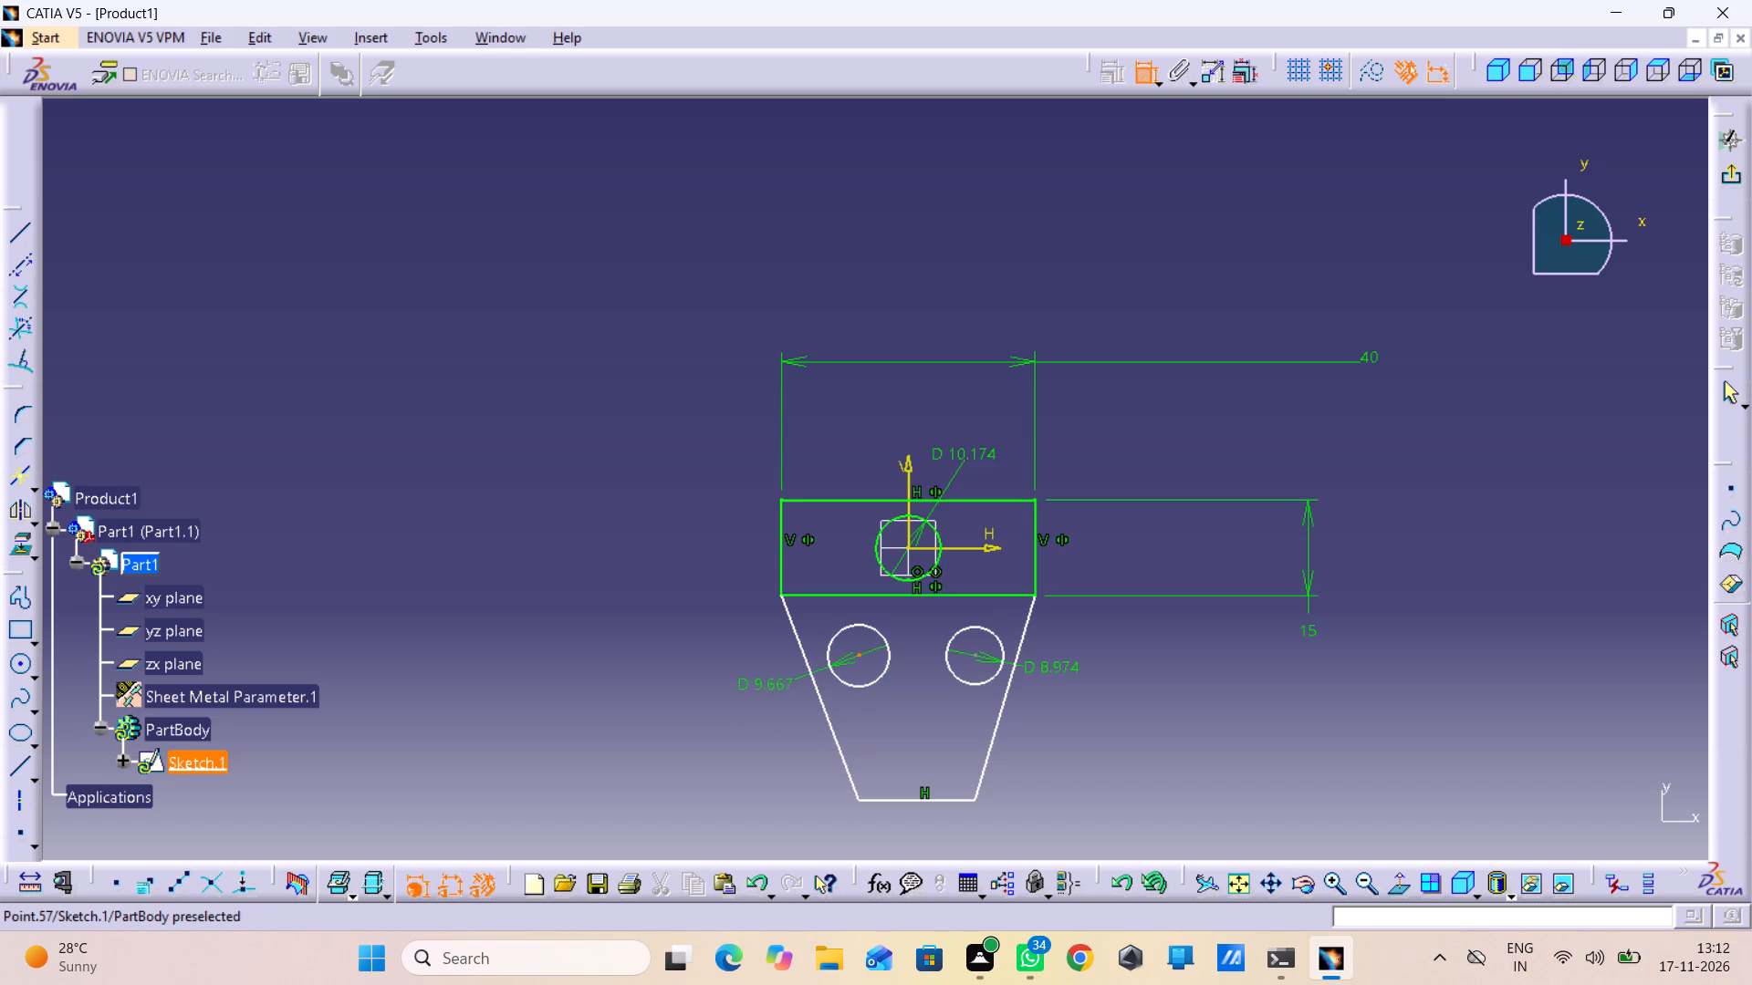
pyautogui.click(975, 656)
pyautogui.rightClick(923, 710)
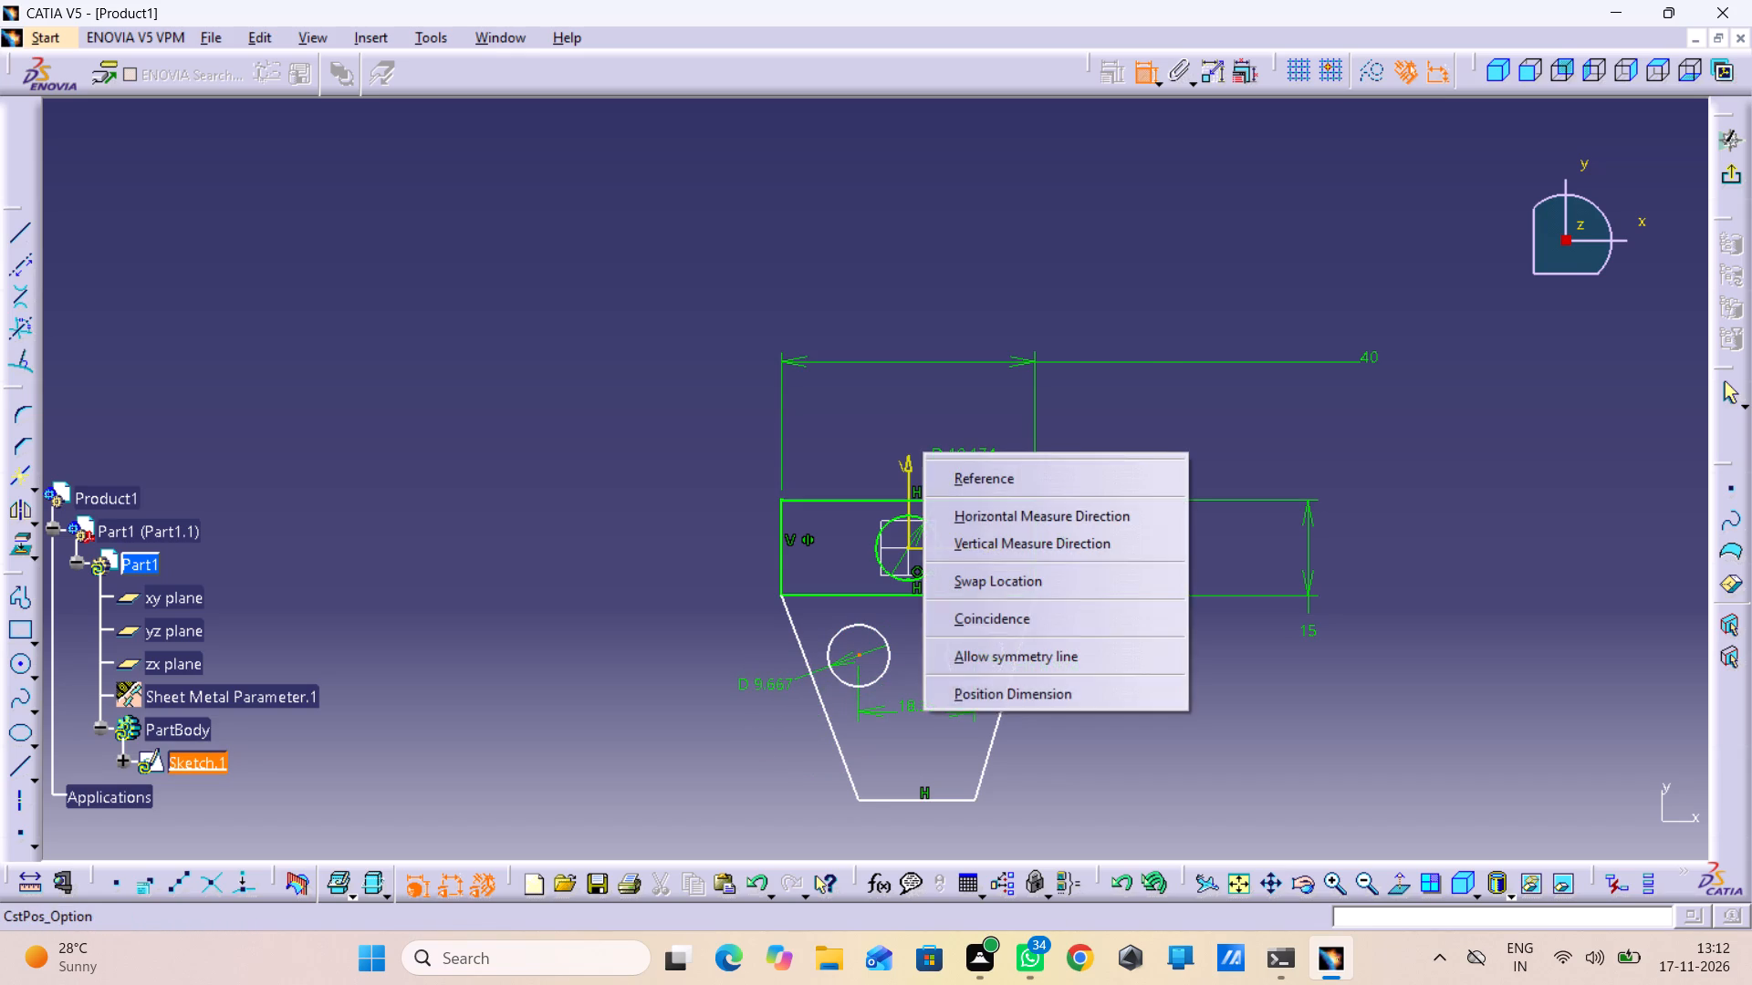
pyautogui.click(987, 659)
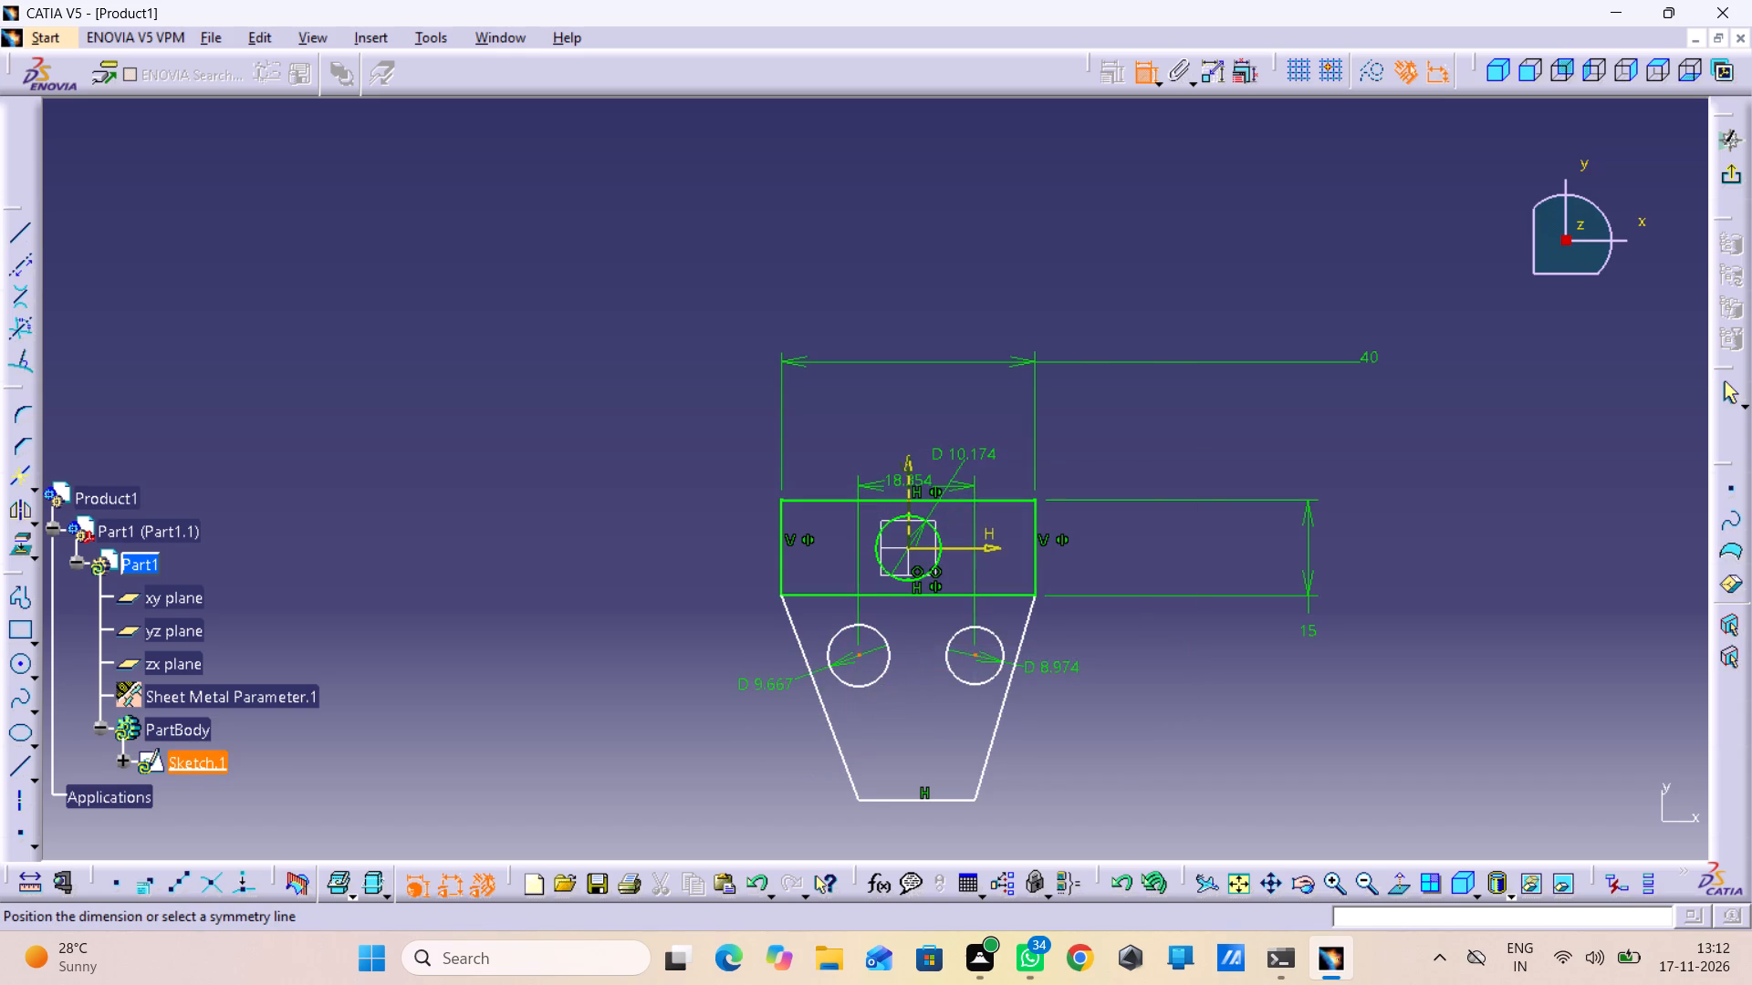
pyautogui.click(908, 486)
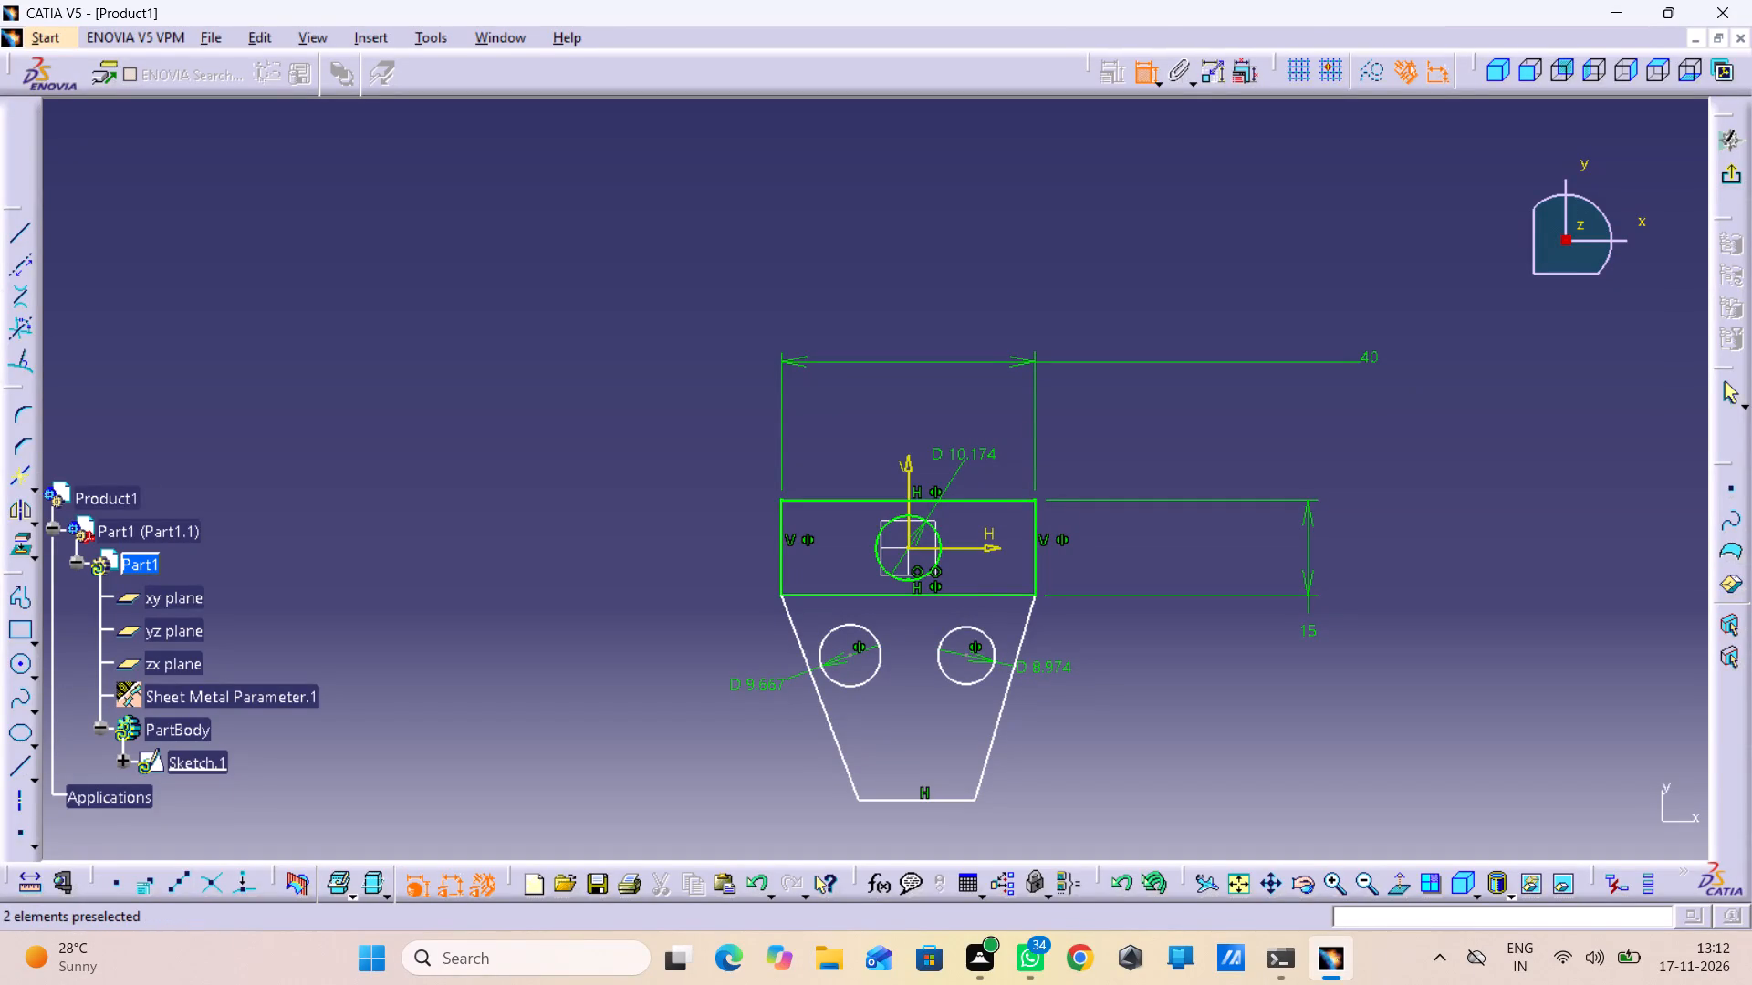
# Dimension the vertical distance from the lower right circle's centre to the horizontal base line of the tapered profile.
pyautogui.click(963, 658)
pyautogui.click(948, 798)
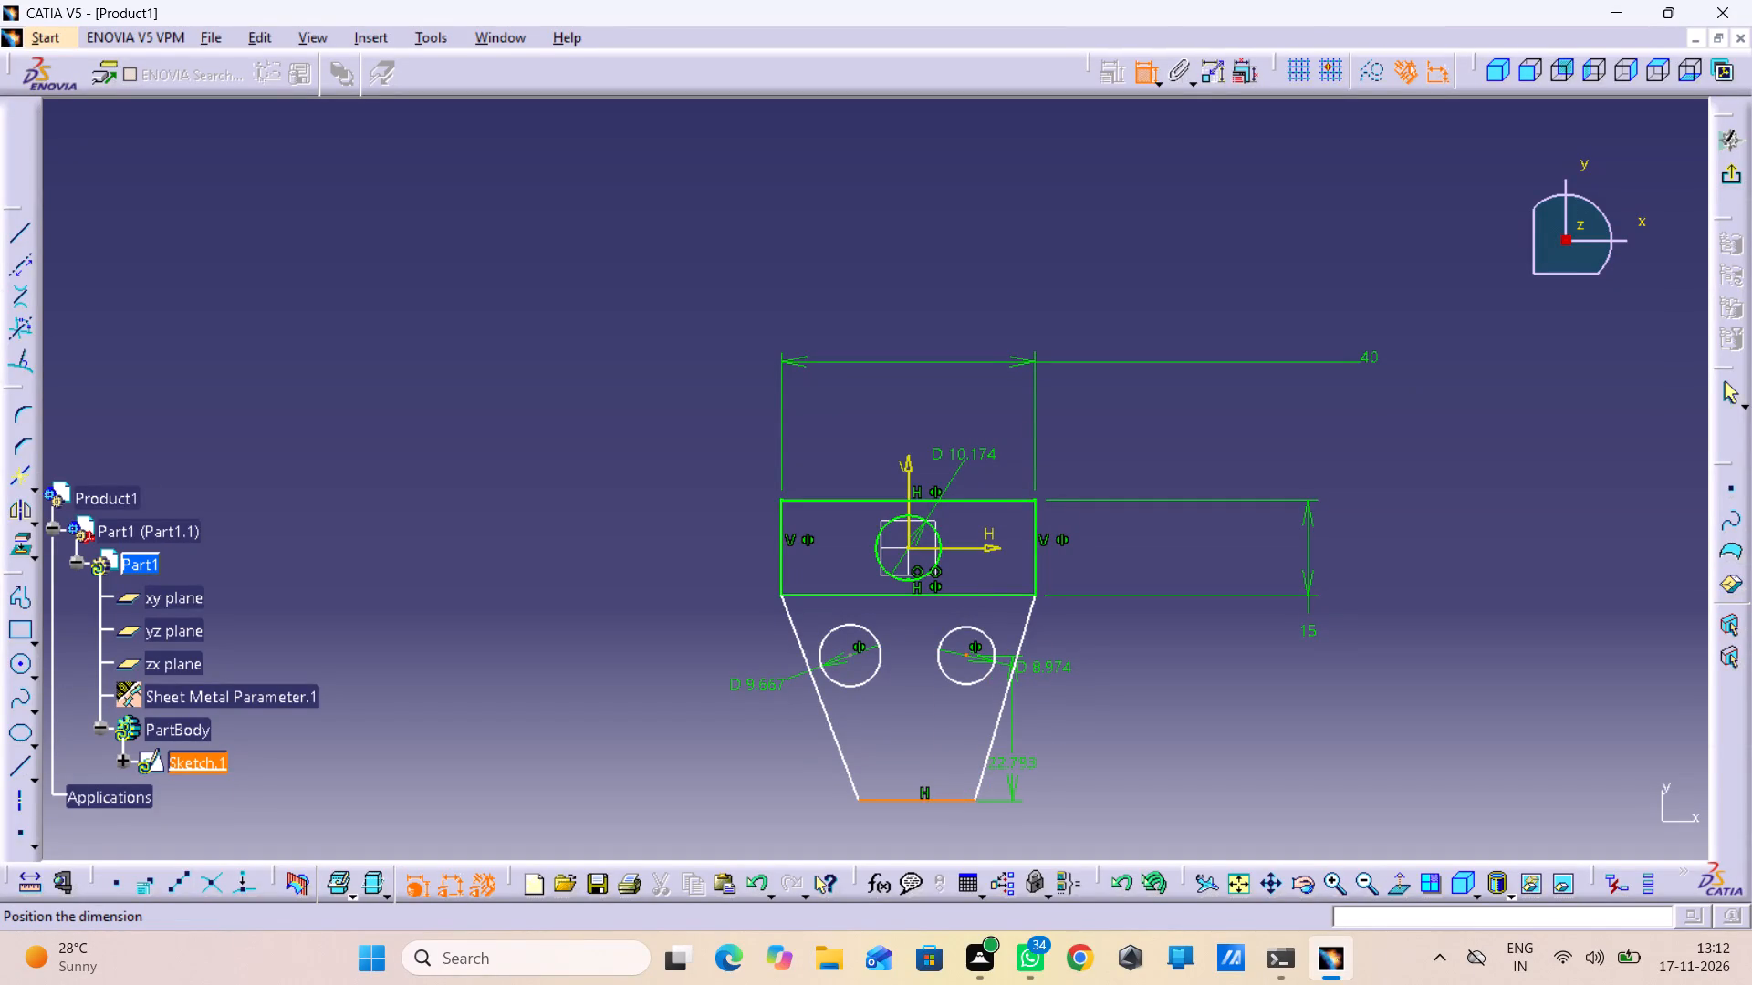
pyautogui.click(1146, 748)
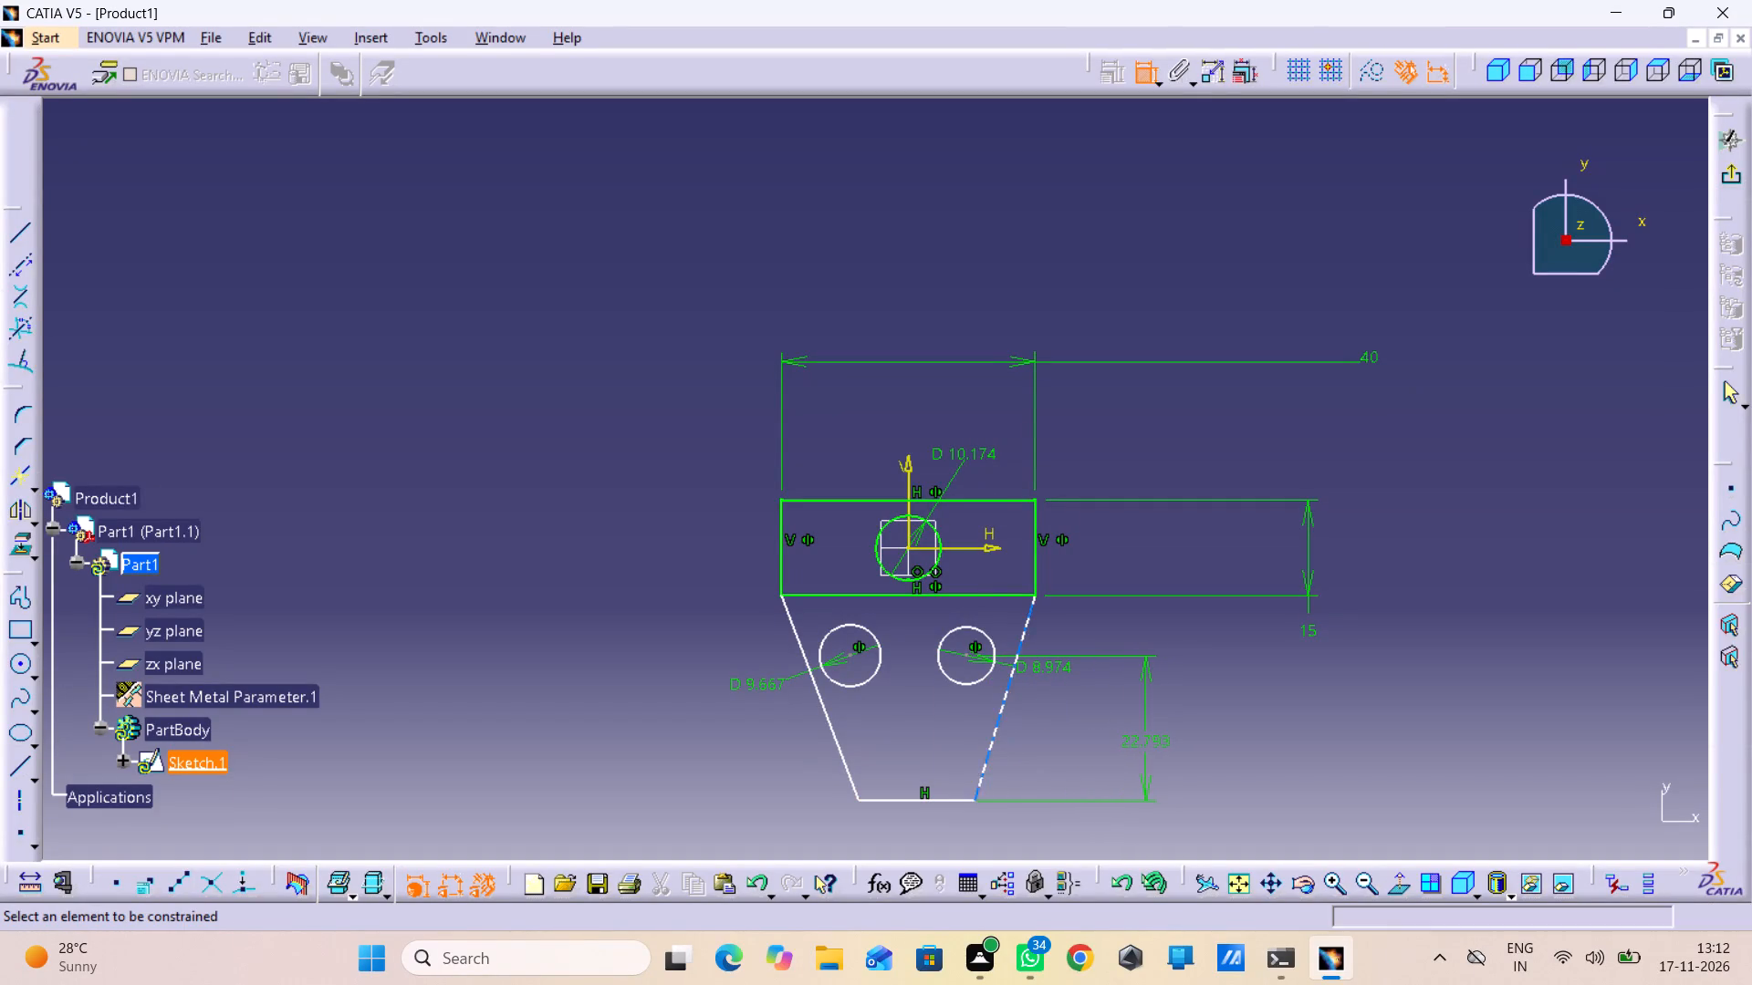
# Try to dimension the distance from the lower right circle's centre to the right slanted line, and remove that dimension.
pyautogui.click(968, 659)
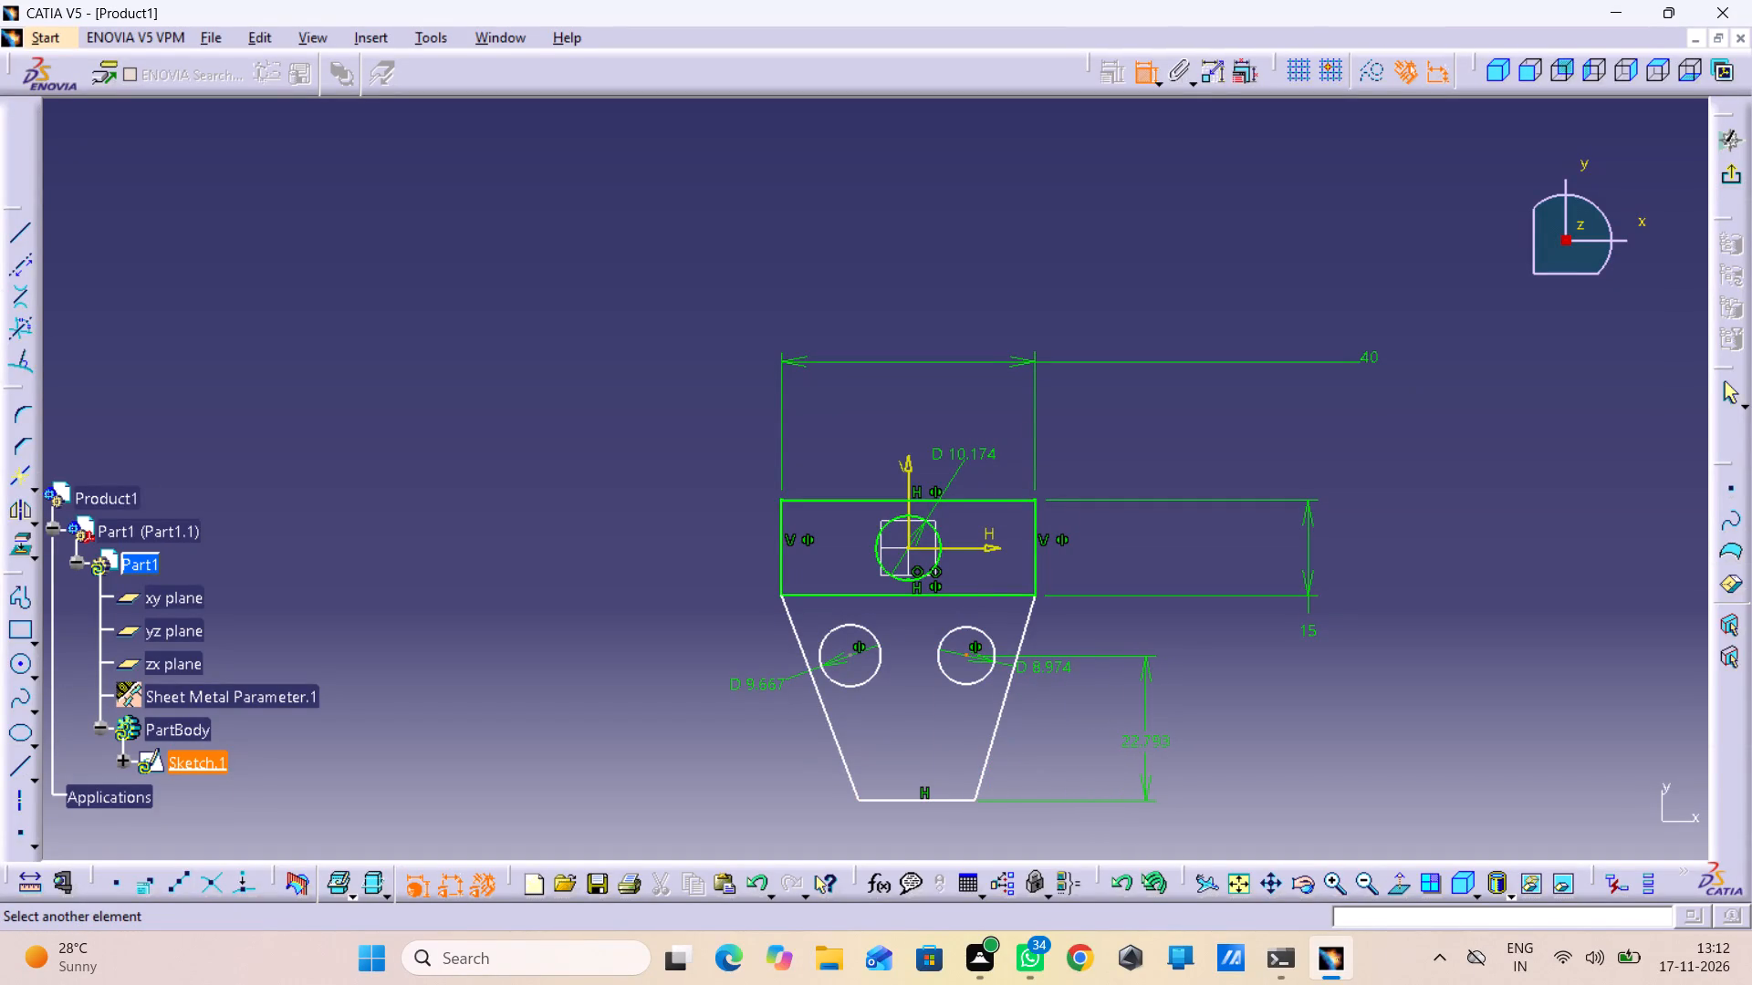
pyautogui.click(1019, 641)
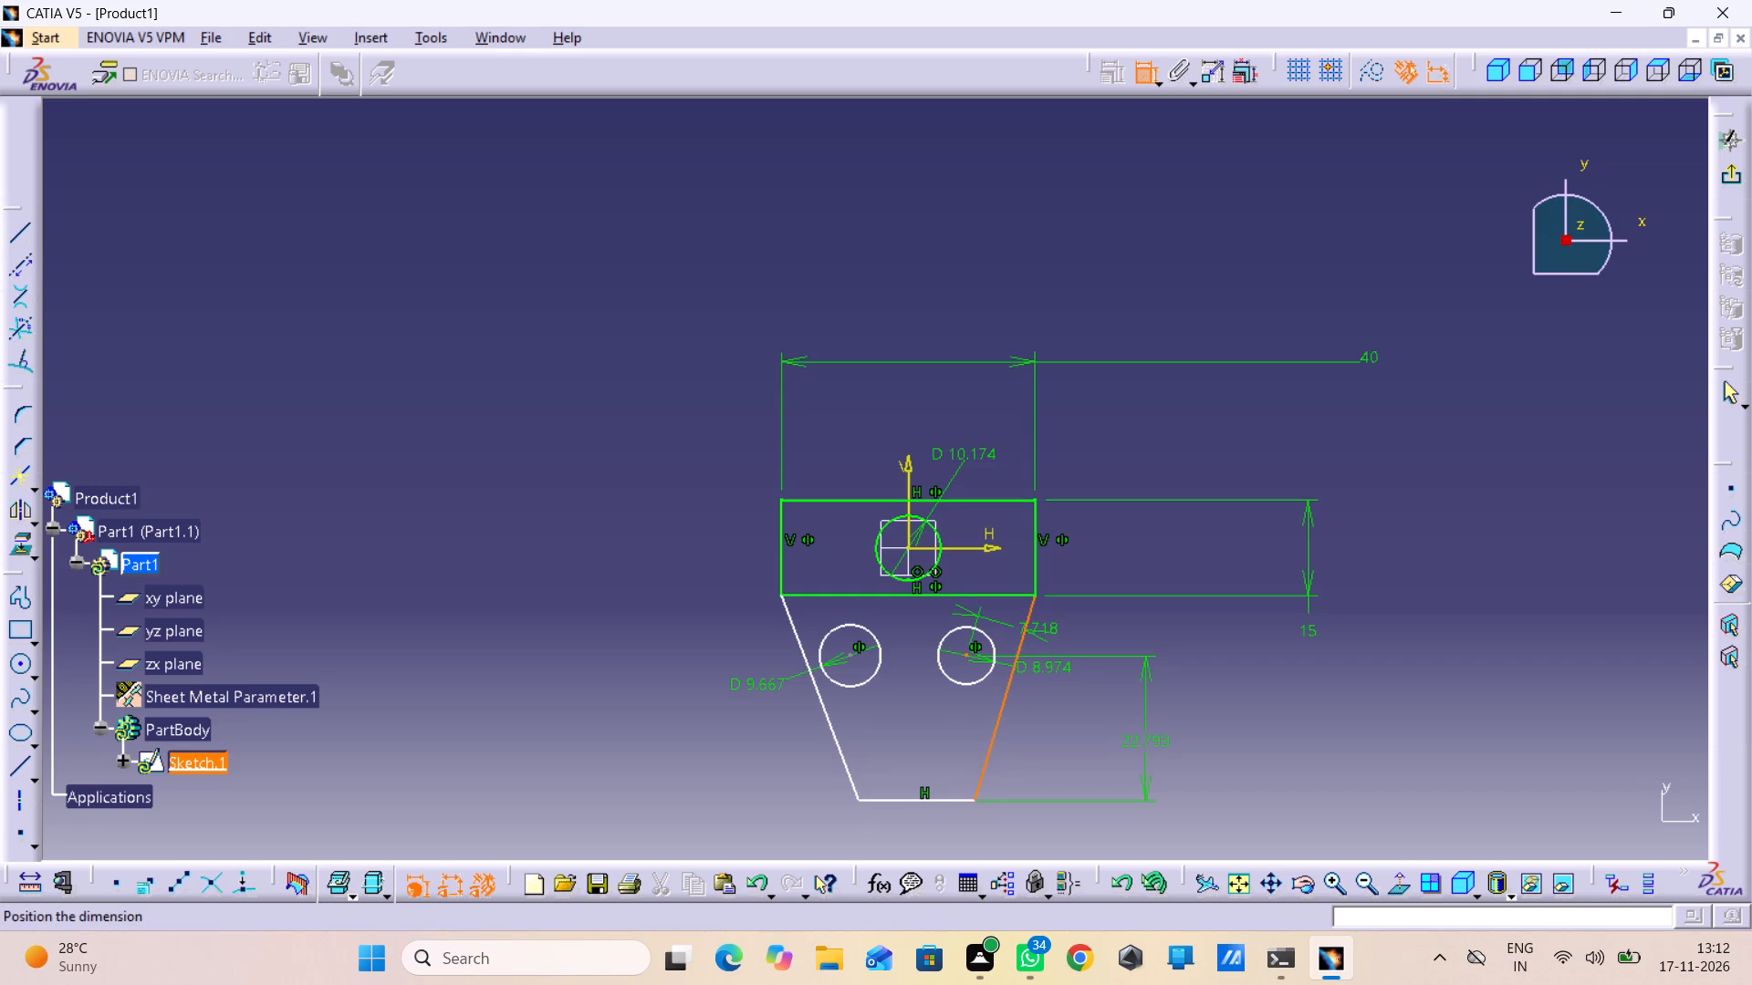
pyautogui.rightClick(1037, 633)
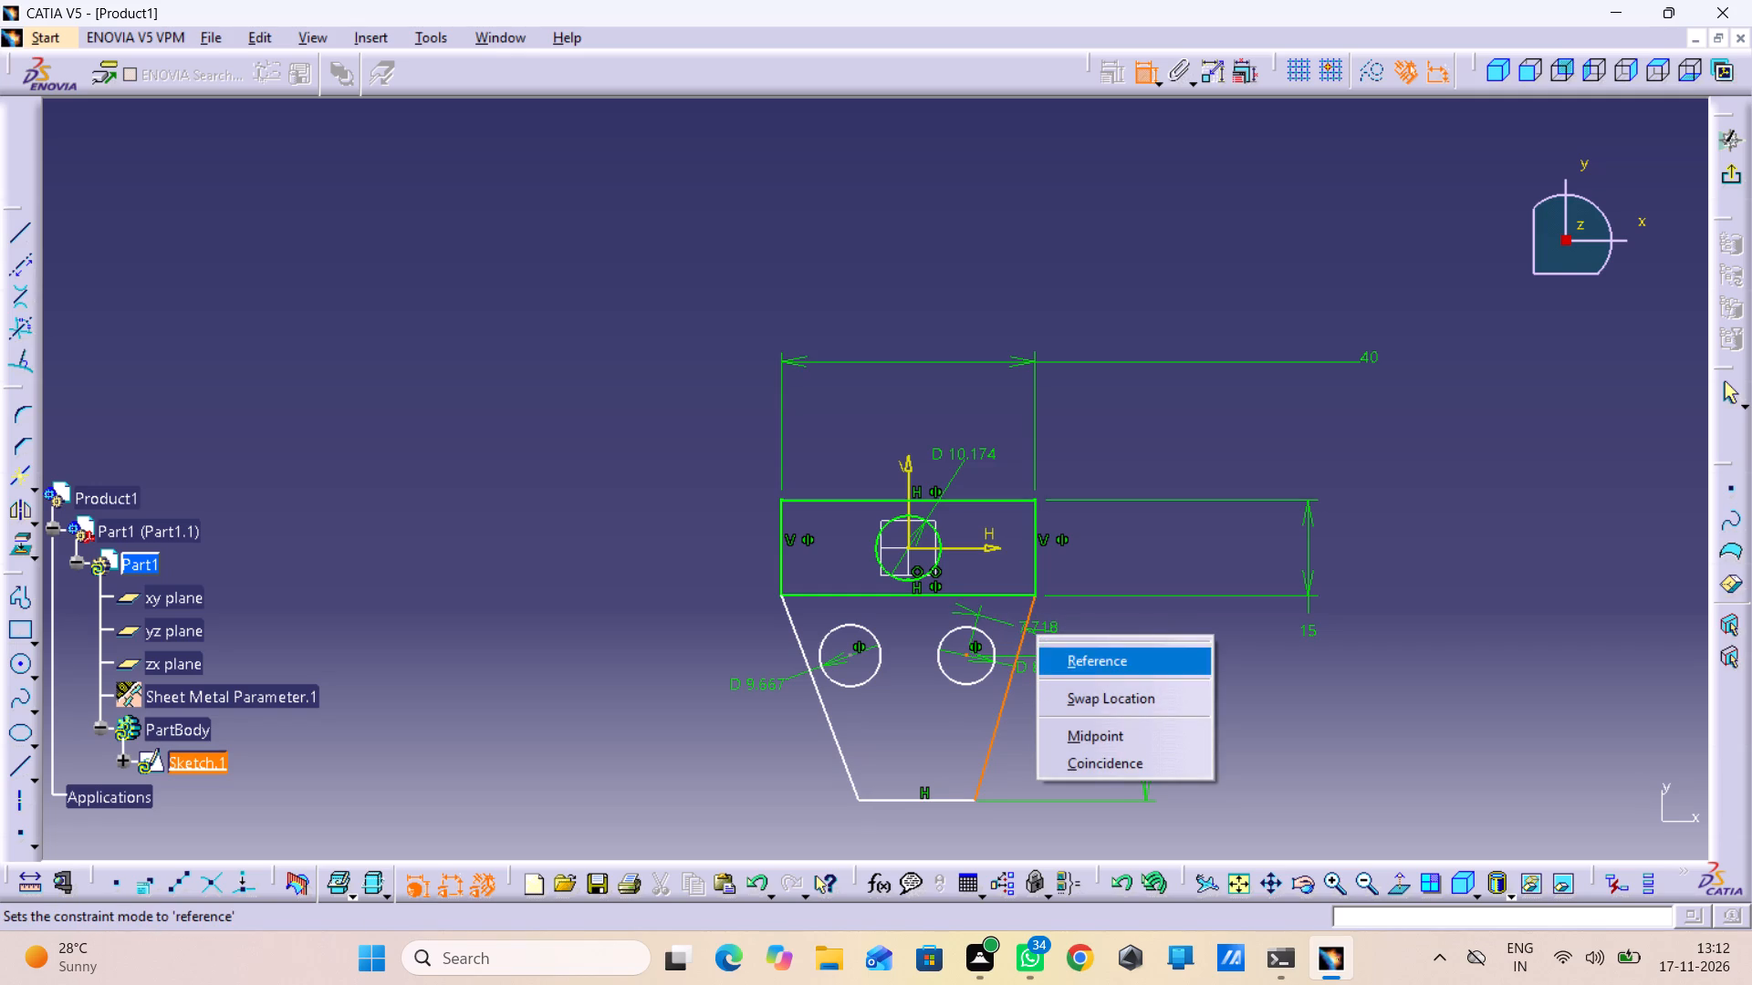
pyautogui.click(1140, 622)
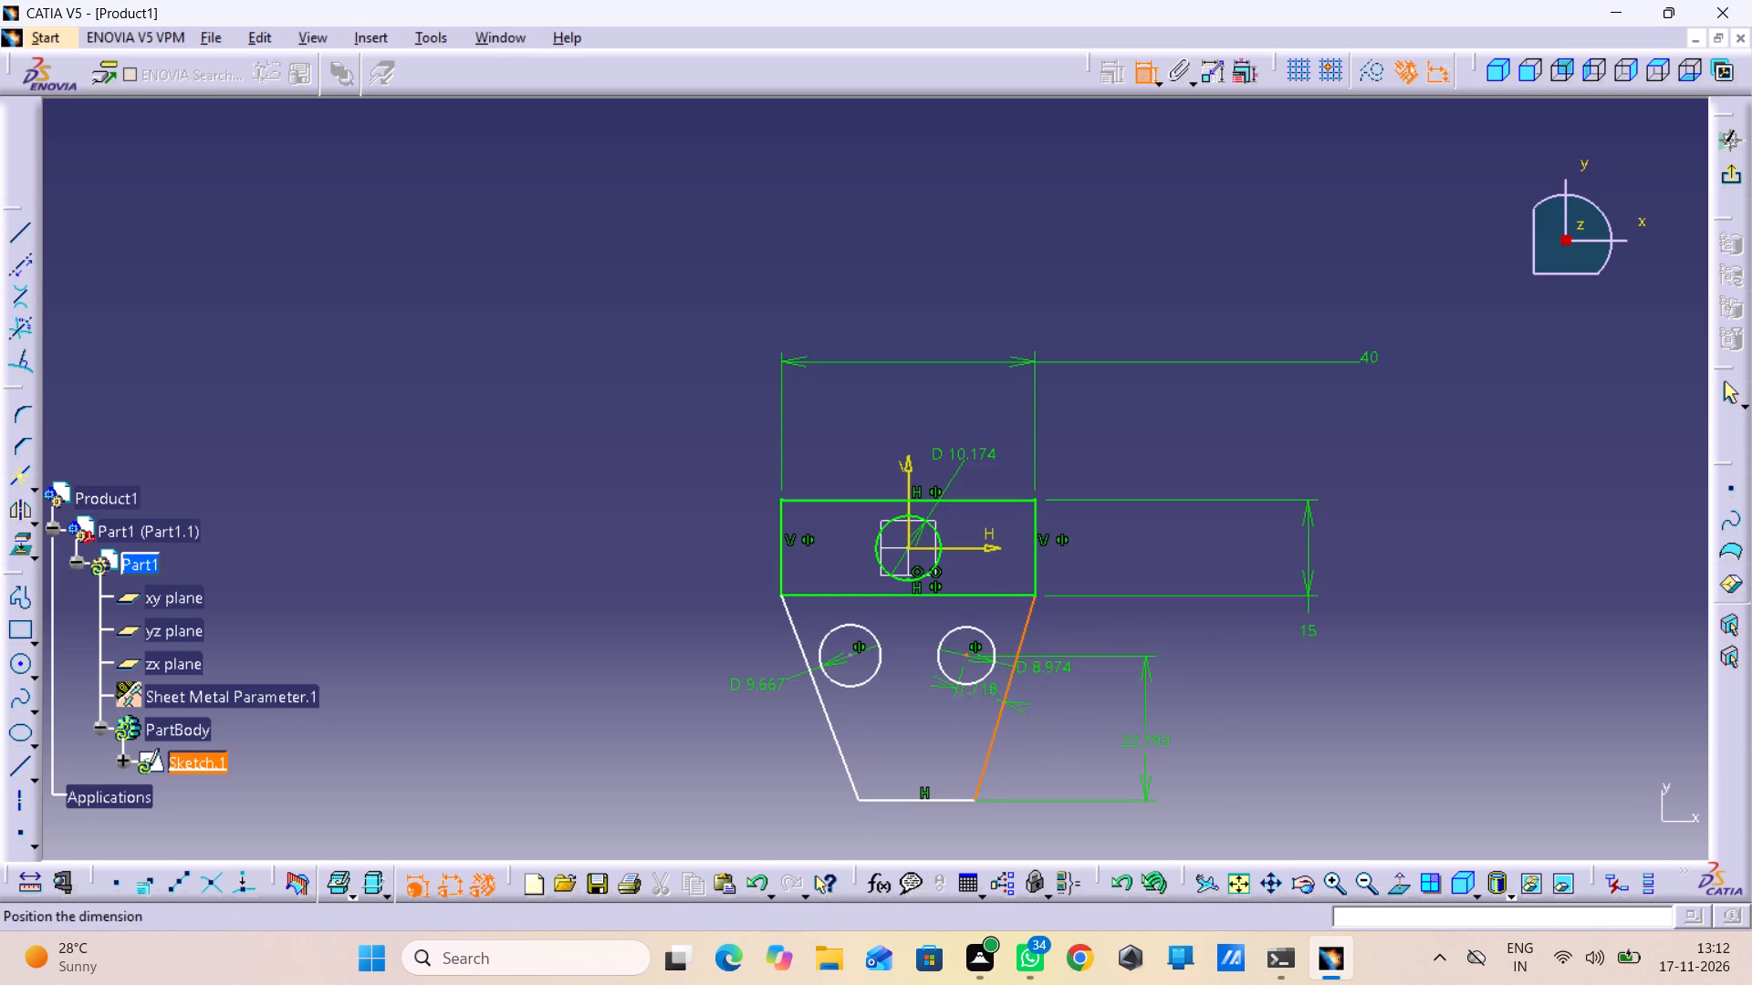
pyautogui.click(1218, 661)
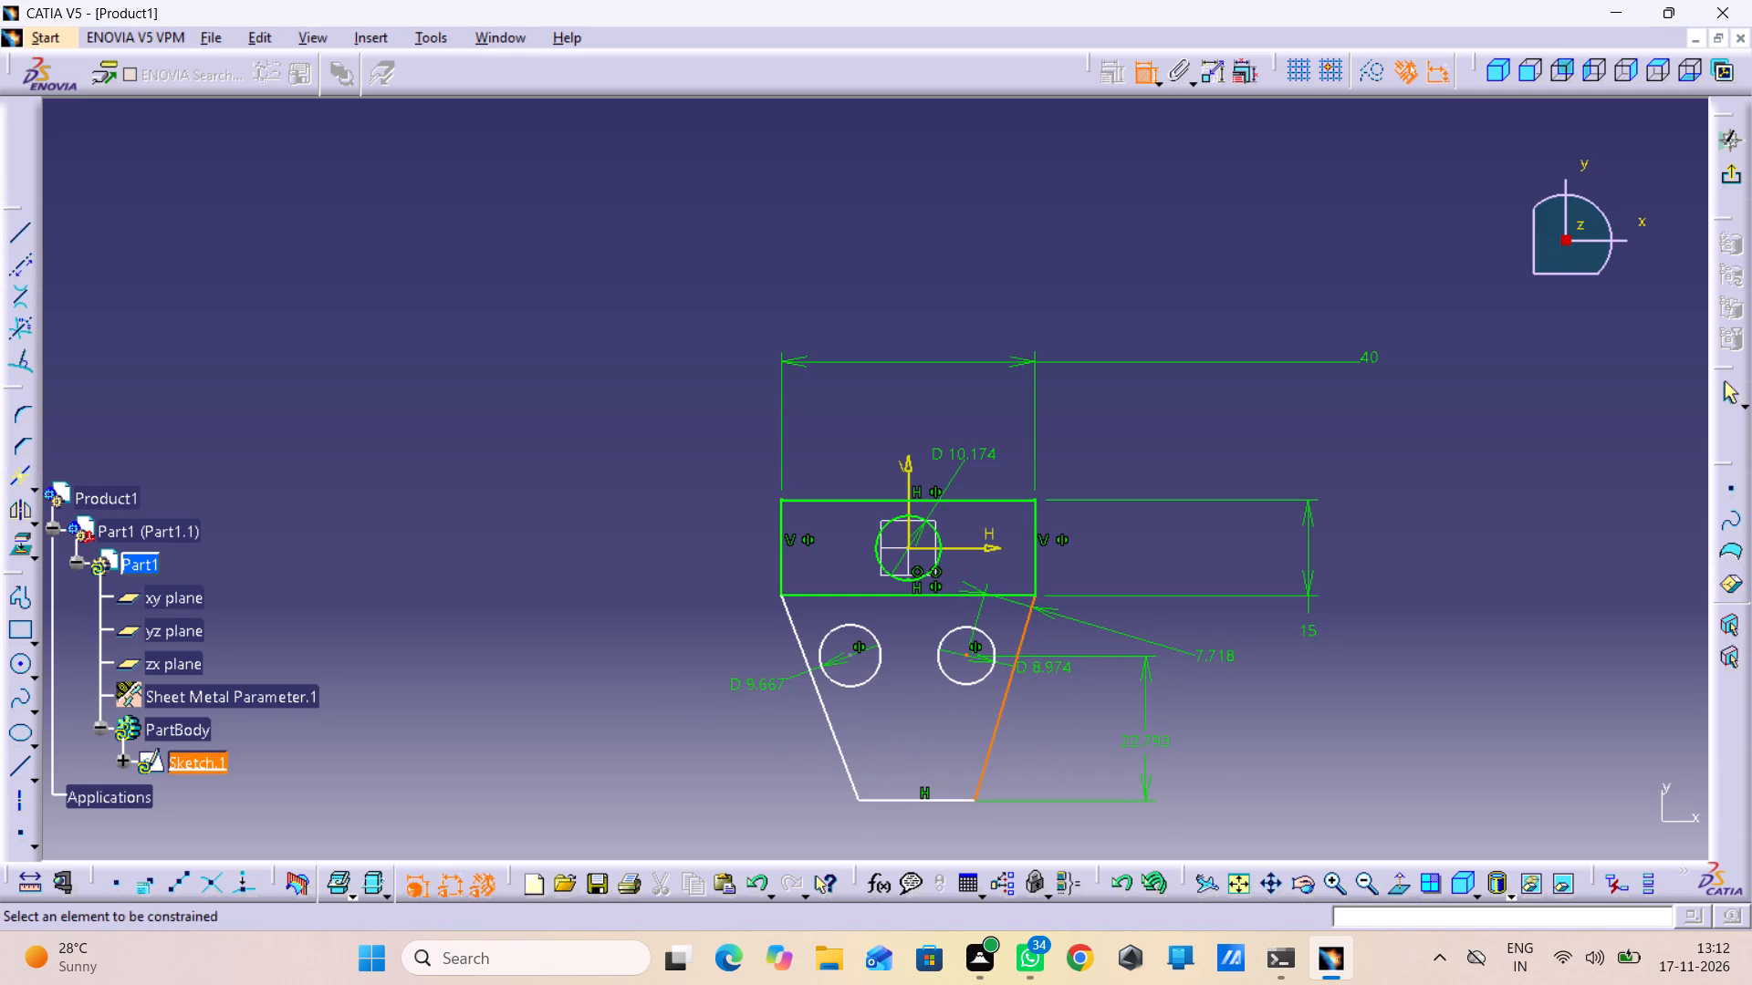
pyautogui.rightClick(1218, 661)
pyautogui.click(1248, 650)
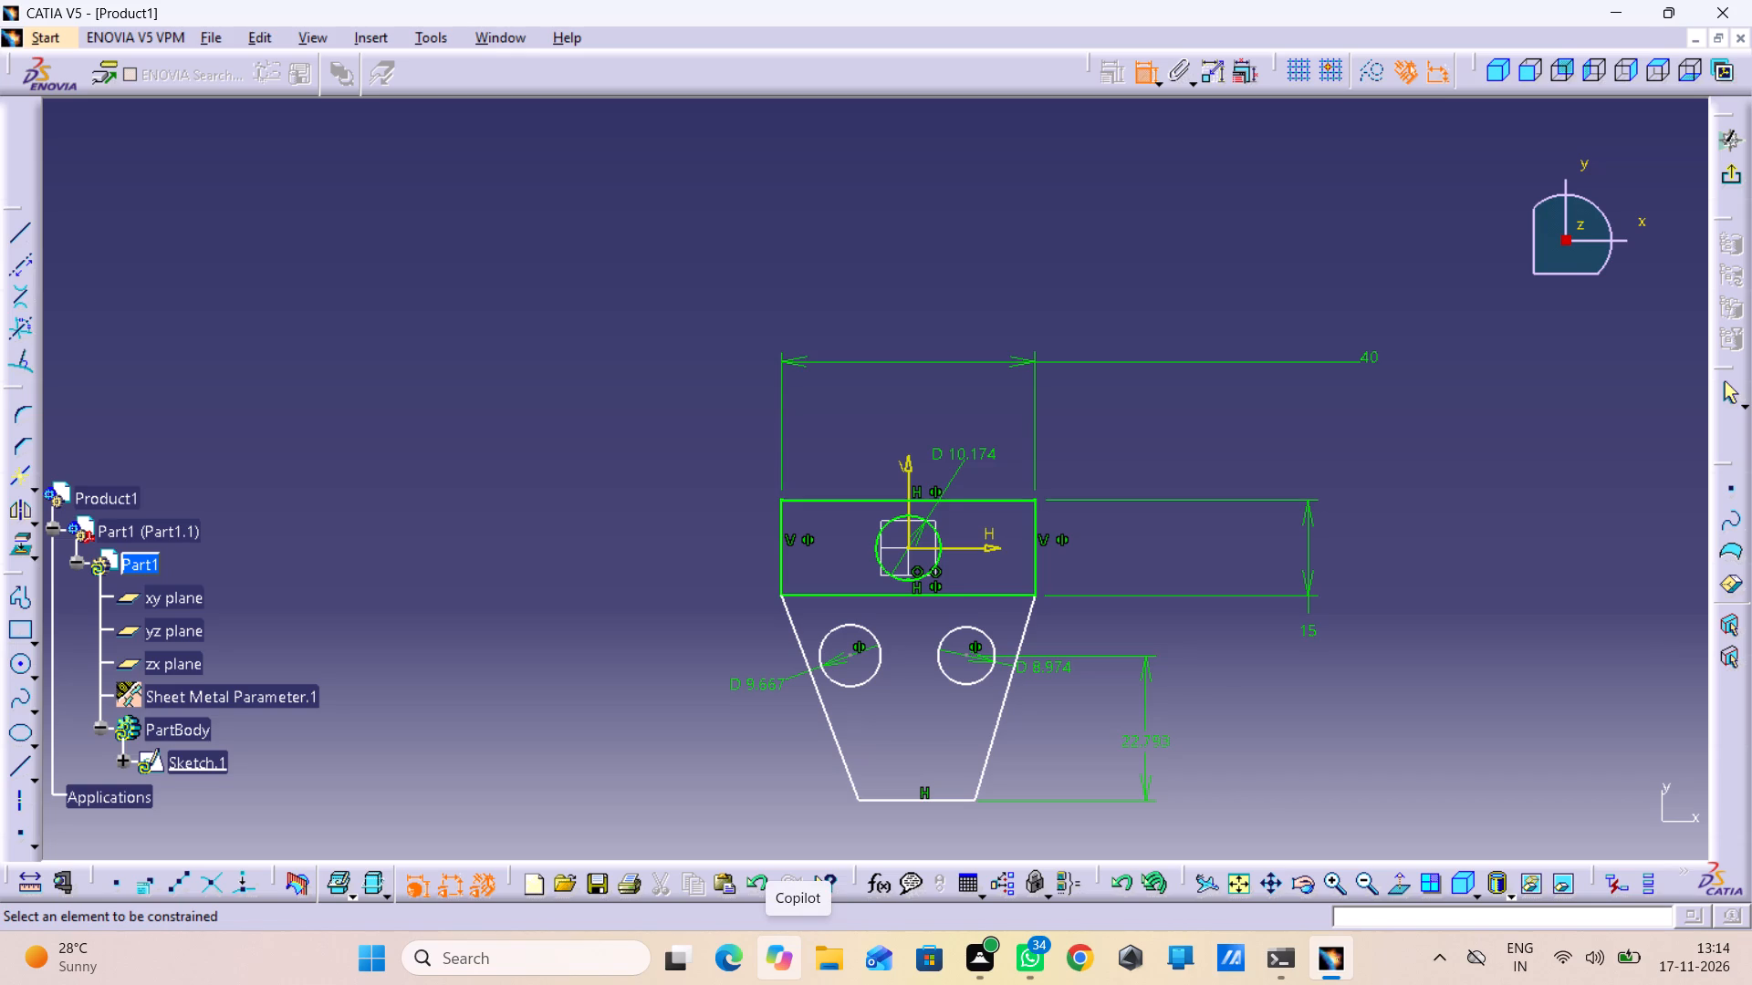
# Dimension the horizontal distance from the lower left circle's centre to the sketch's vertical axis.
pyautogui.click(848, 658)
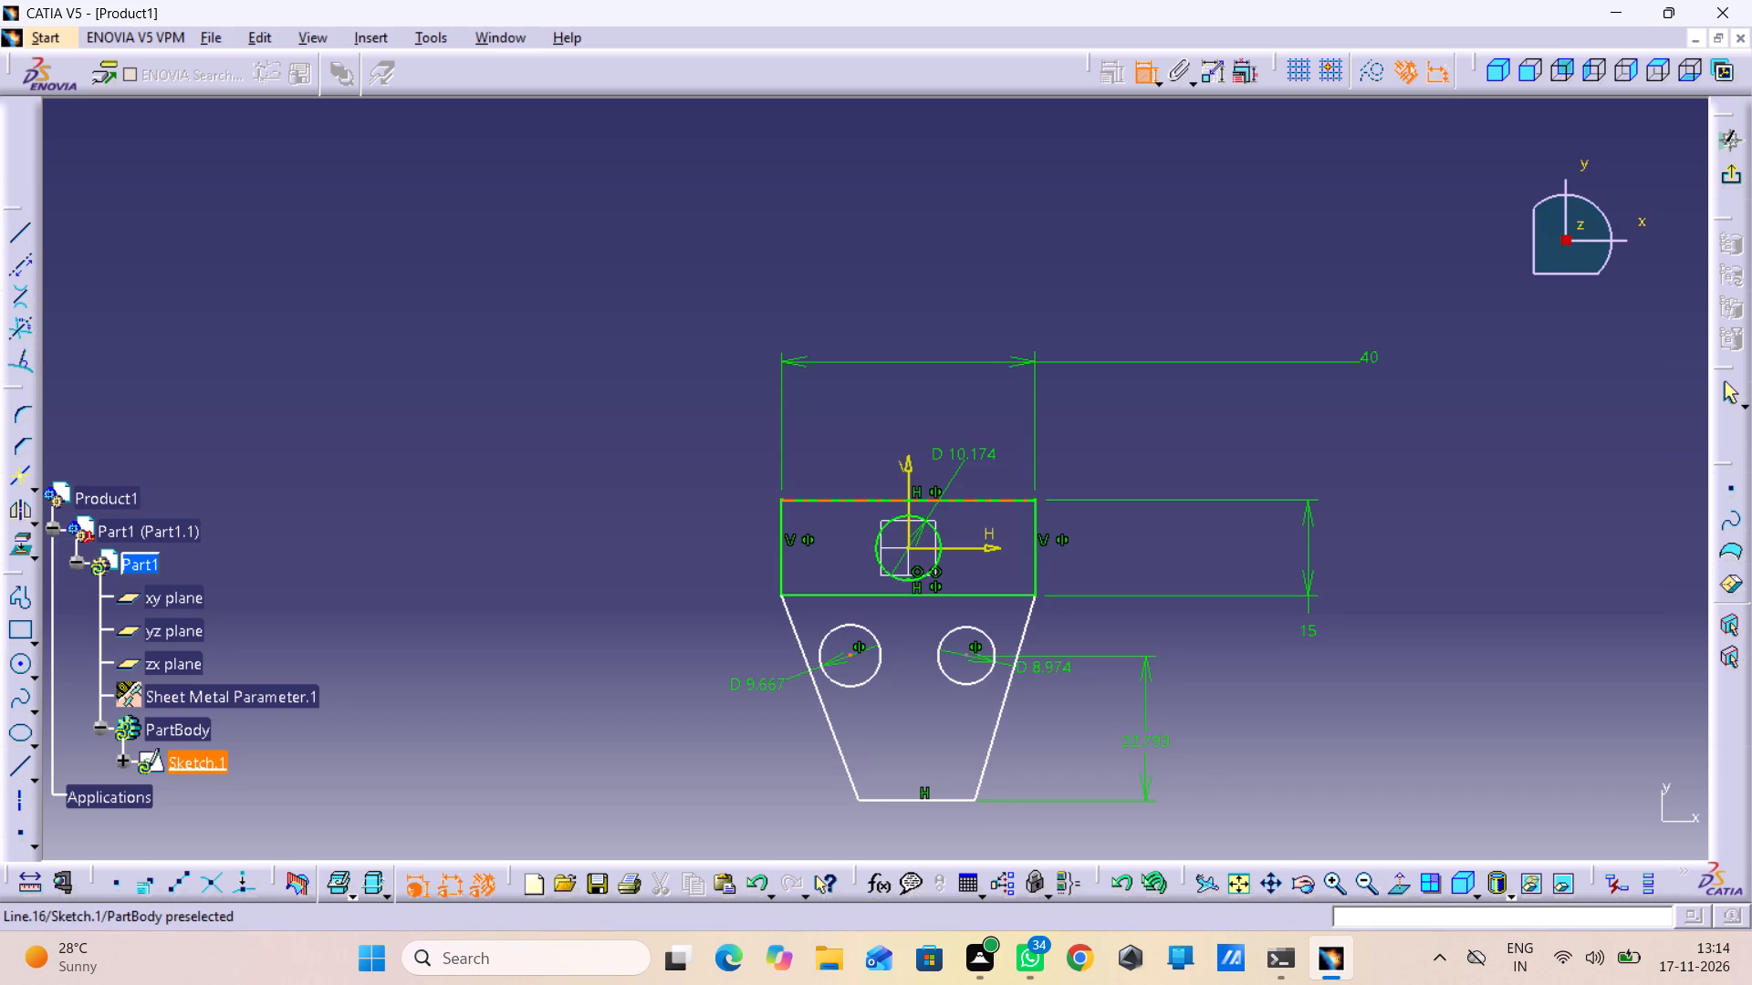
pyautogui.click(904, 481)
pyautogui.click(912, 470)
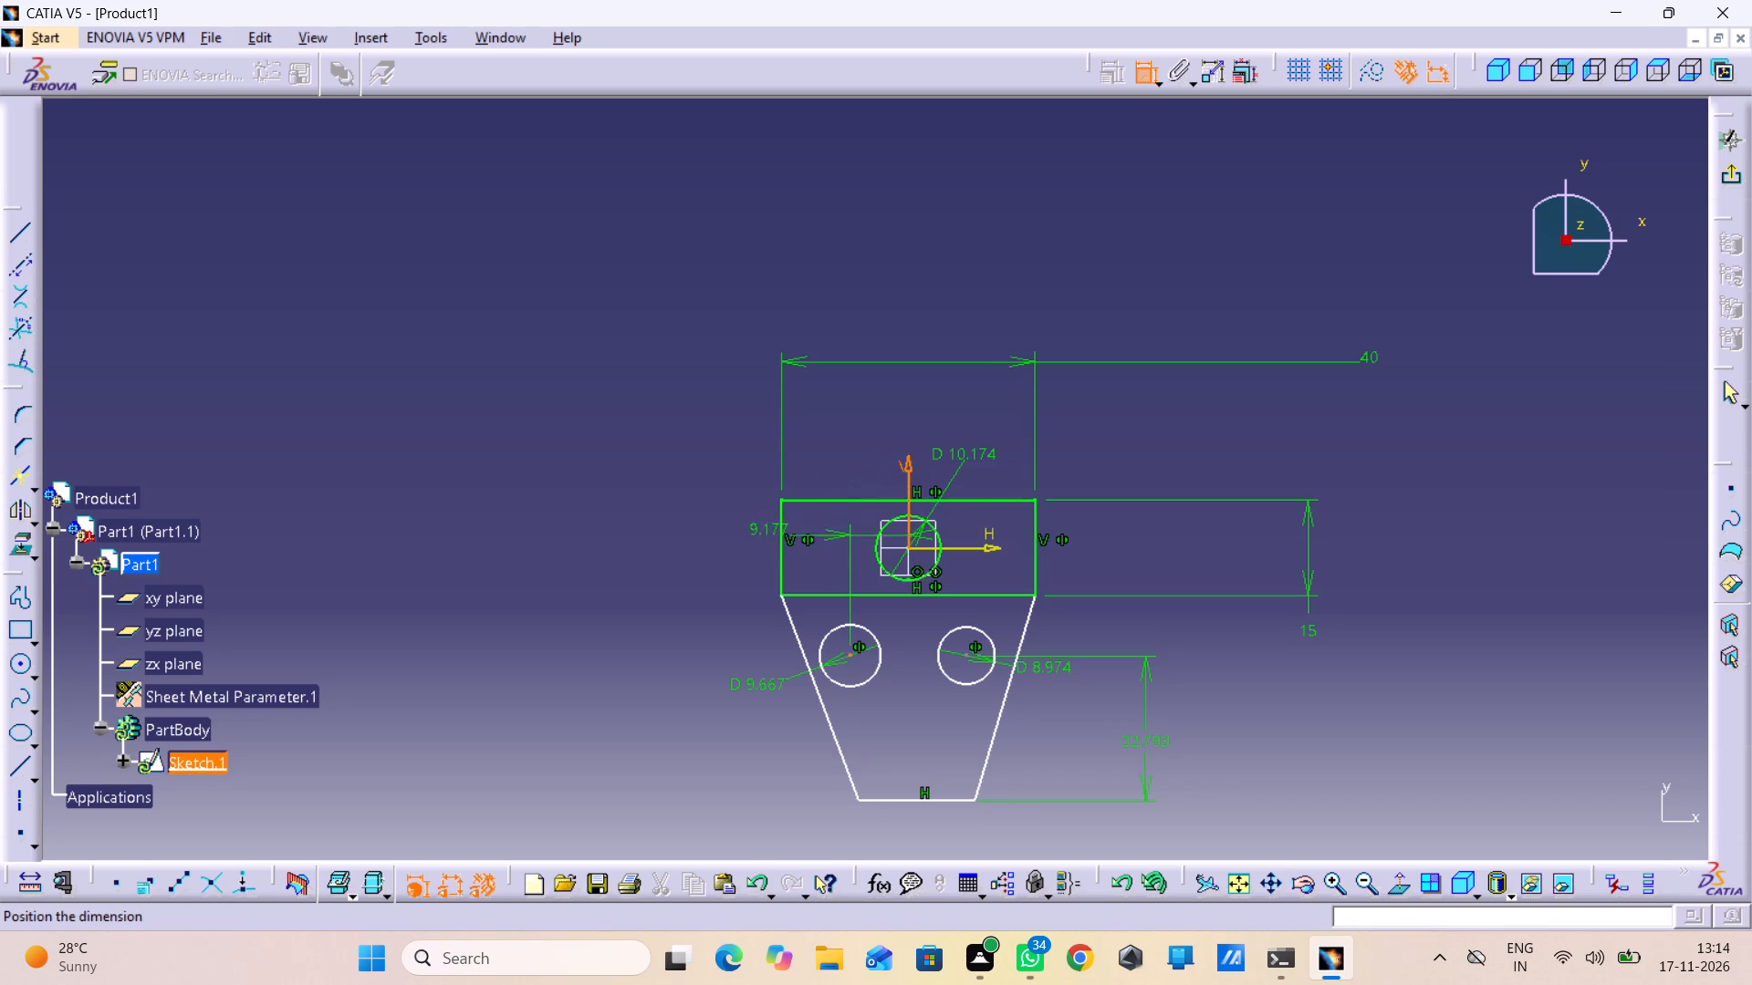
pyautogui.click(692, 558)
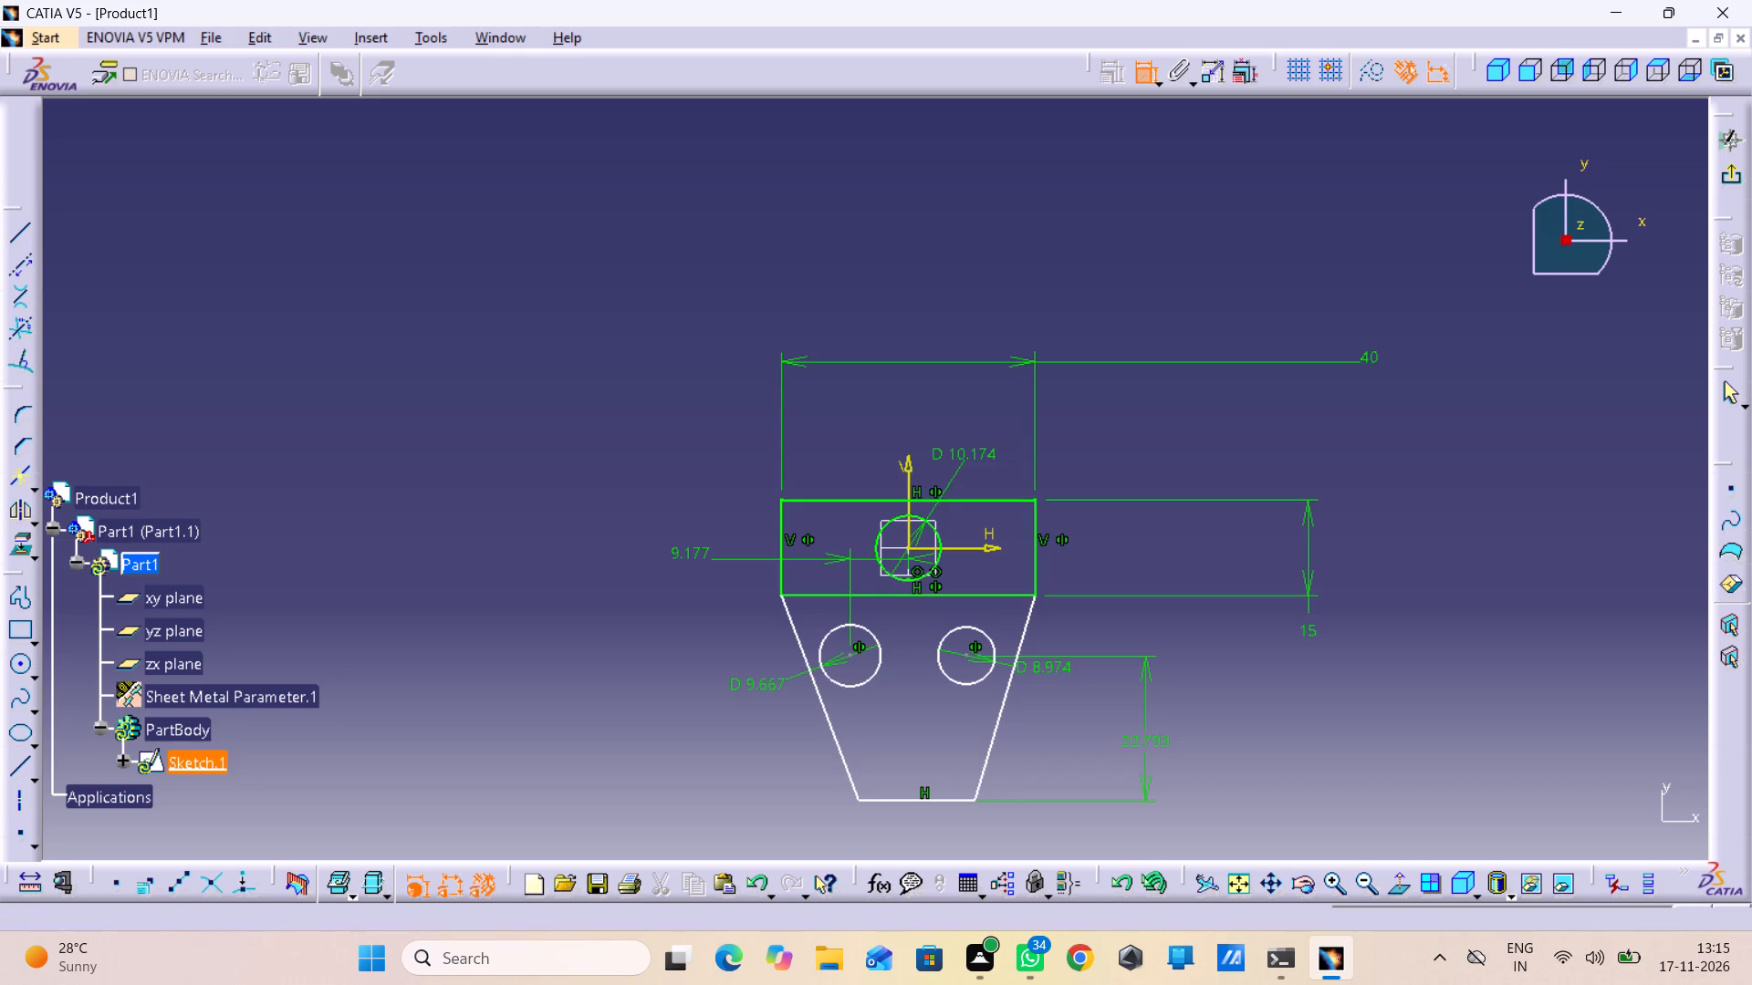
# Dimension the length of the tapered profile's right slanted line.
pyautogui.click(1006, 672)
pyautogui.click(1068, 715)
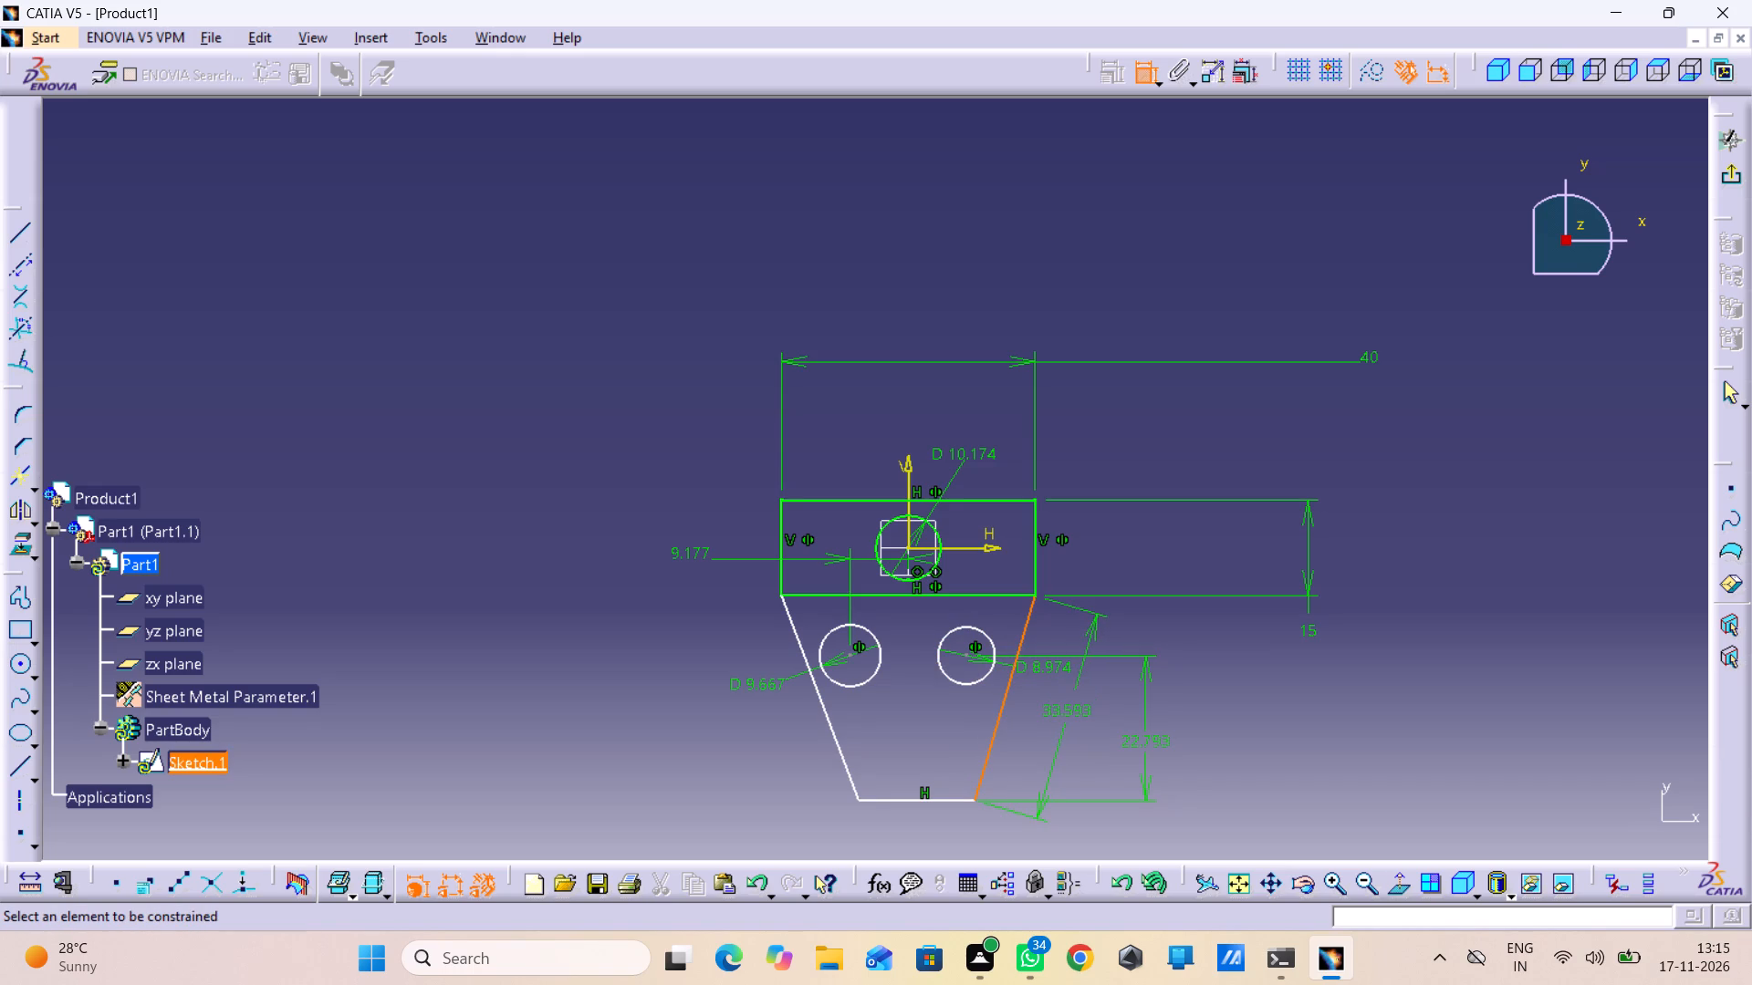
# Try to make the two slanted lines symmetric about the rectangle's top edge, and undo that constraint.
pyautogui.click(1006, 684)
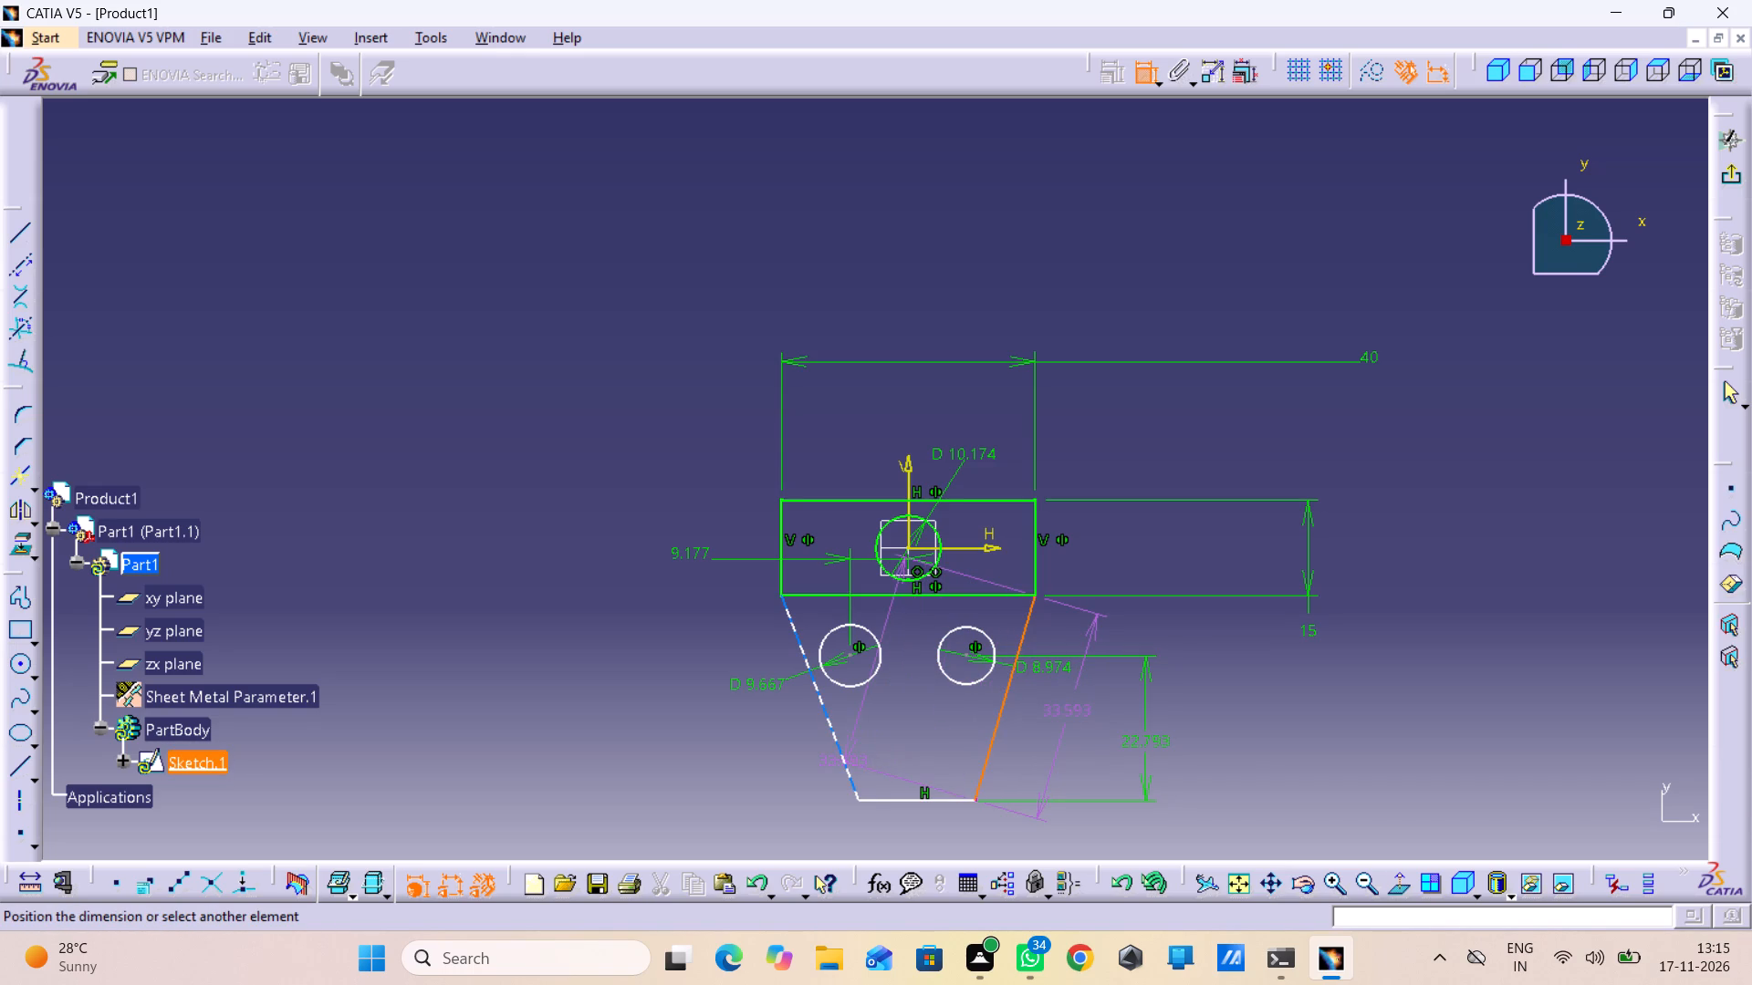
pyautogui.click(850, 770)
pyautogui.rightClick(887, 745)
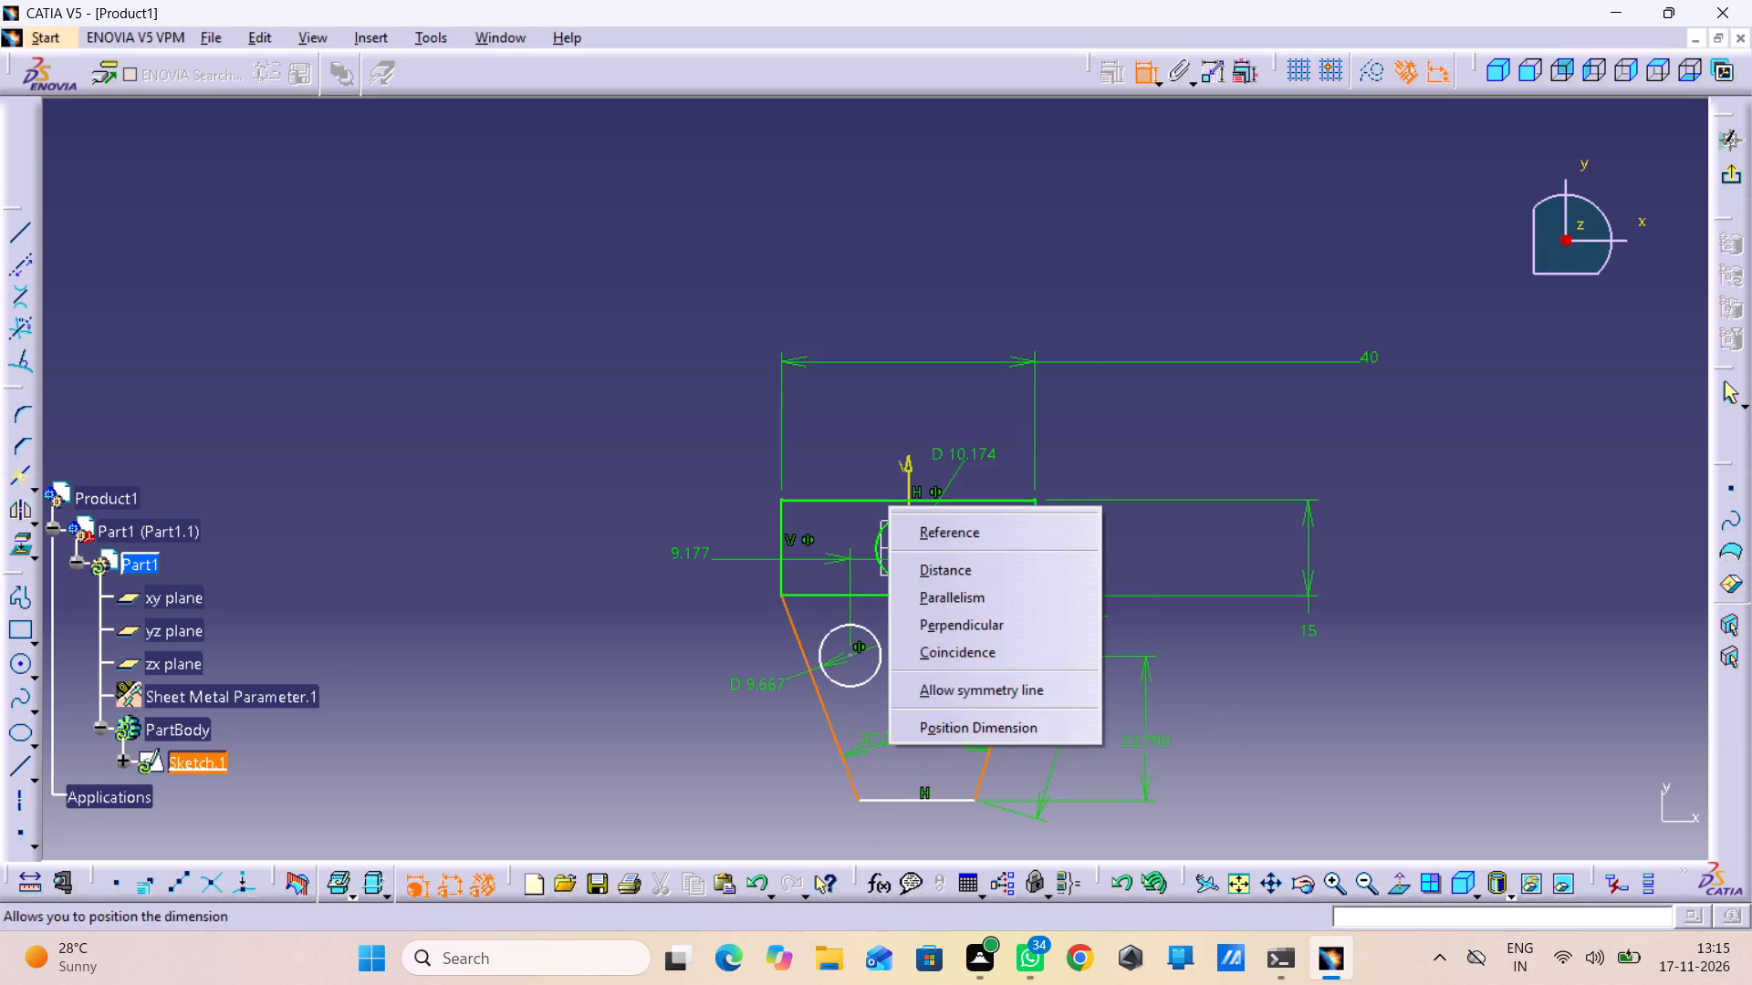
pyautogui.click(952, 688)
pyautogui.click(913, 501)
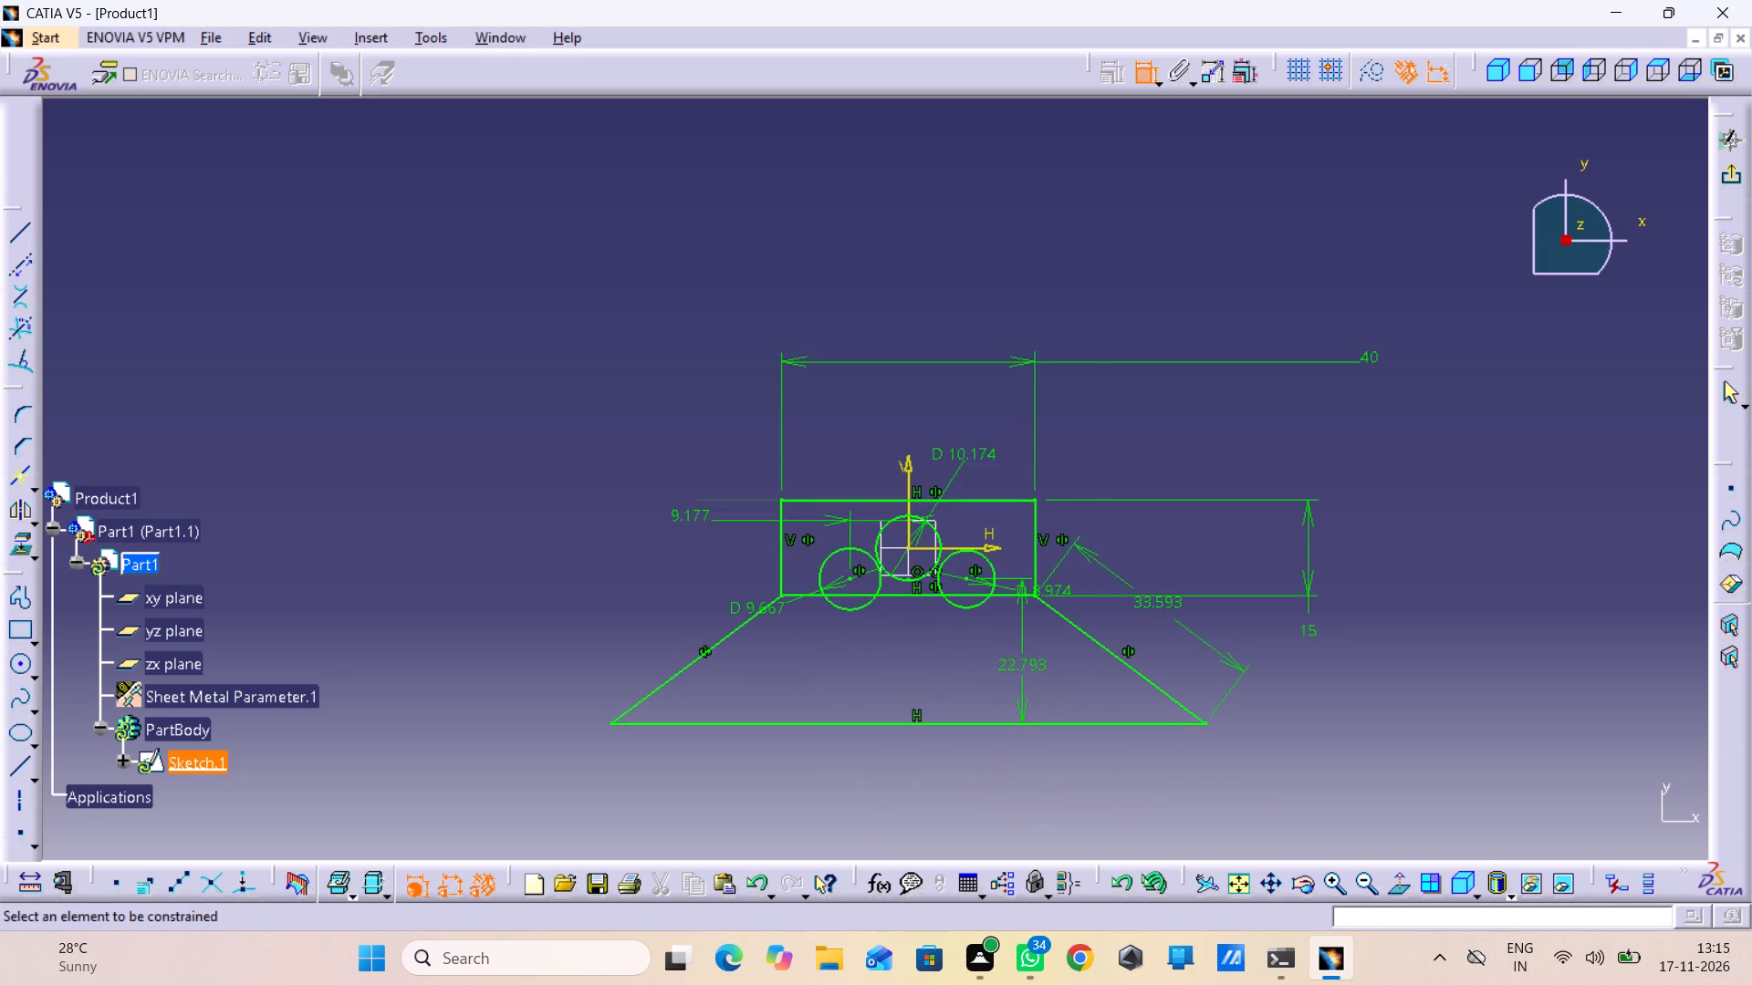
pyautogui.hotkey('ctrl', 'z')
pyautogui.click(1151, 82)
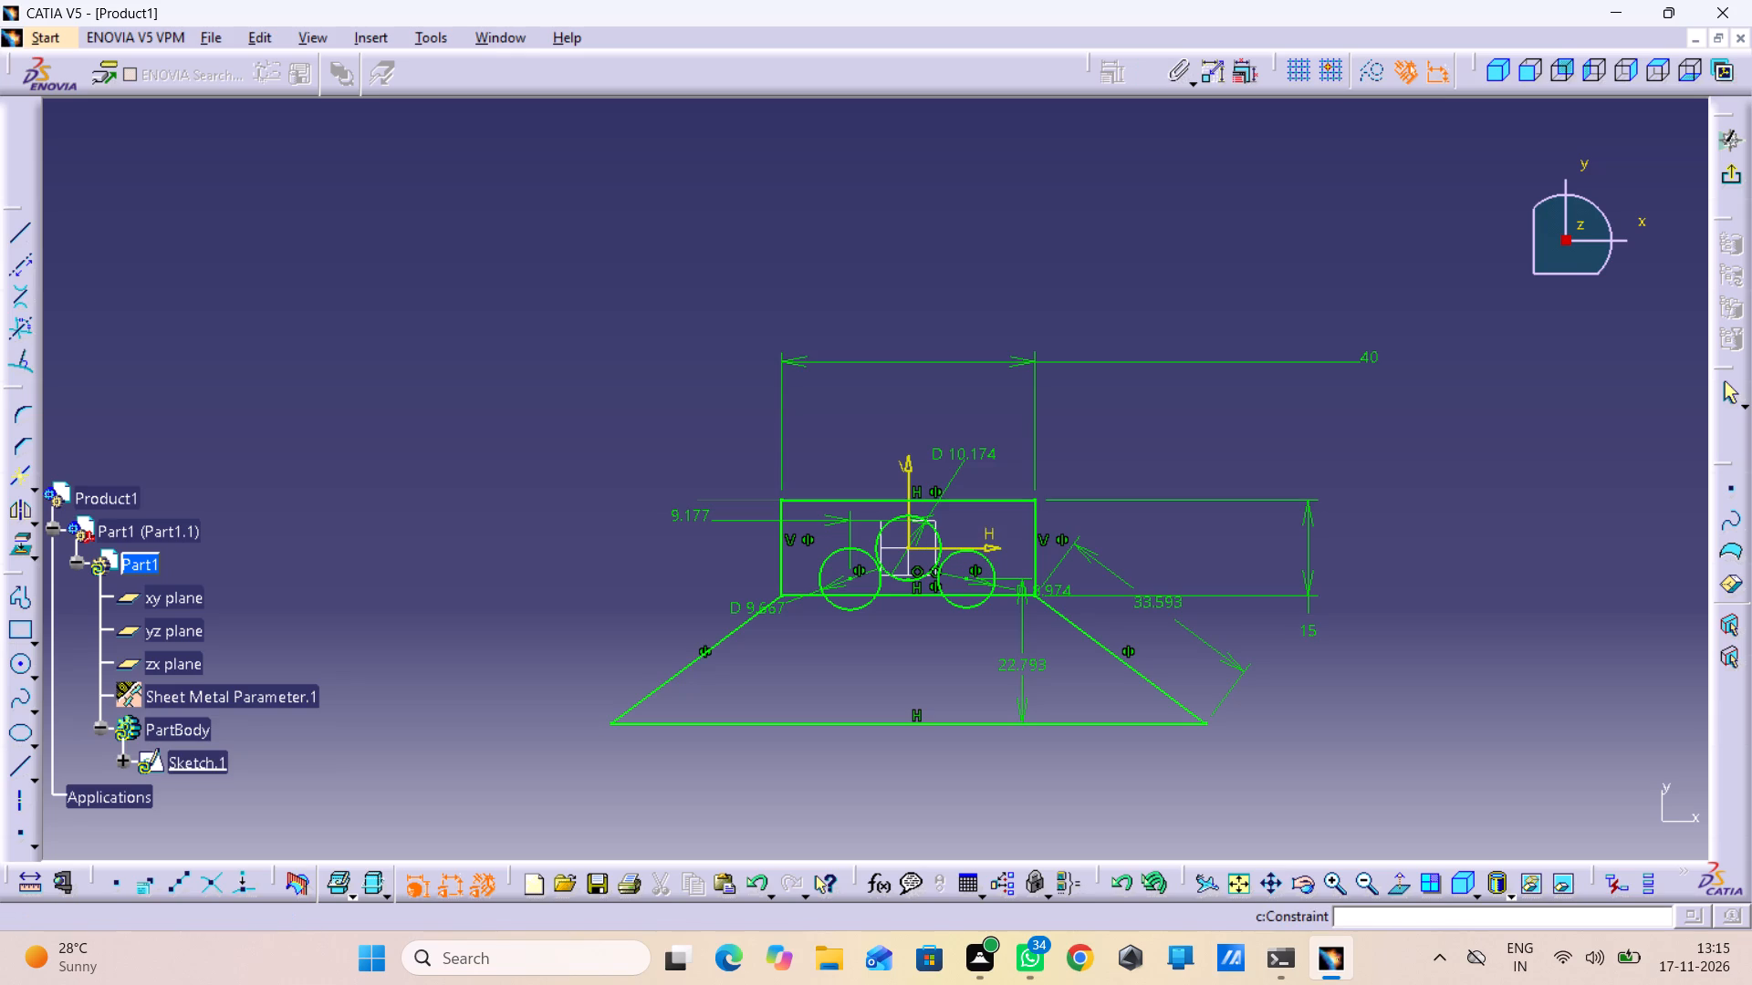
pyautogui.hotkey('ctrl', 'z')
# Constrain the two slanted lines of the tapered profile to be symmetric about the sketch's vertical axis.
pyautogui.doubleClick(1151, 82)
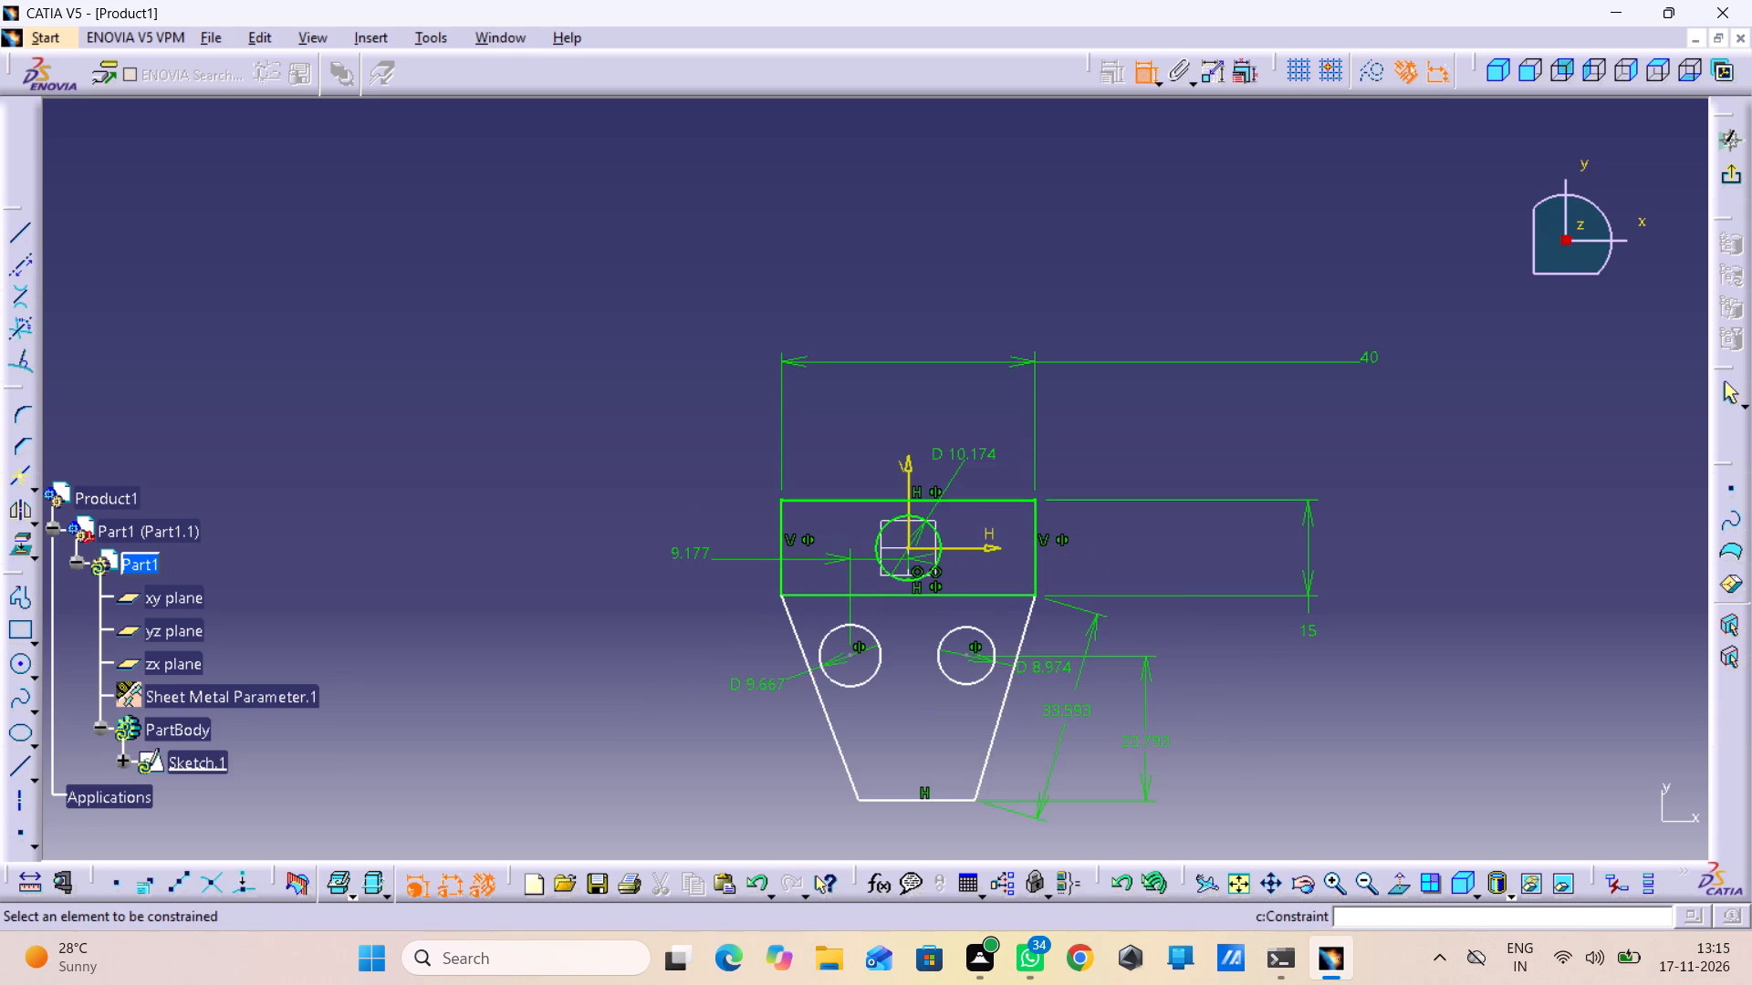
pyautogui.click(980, 757)
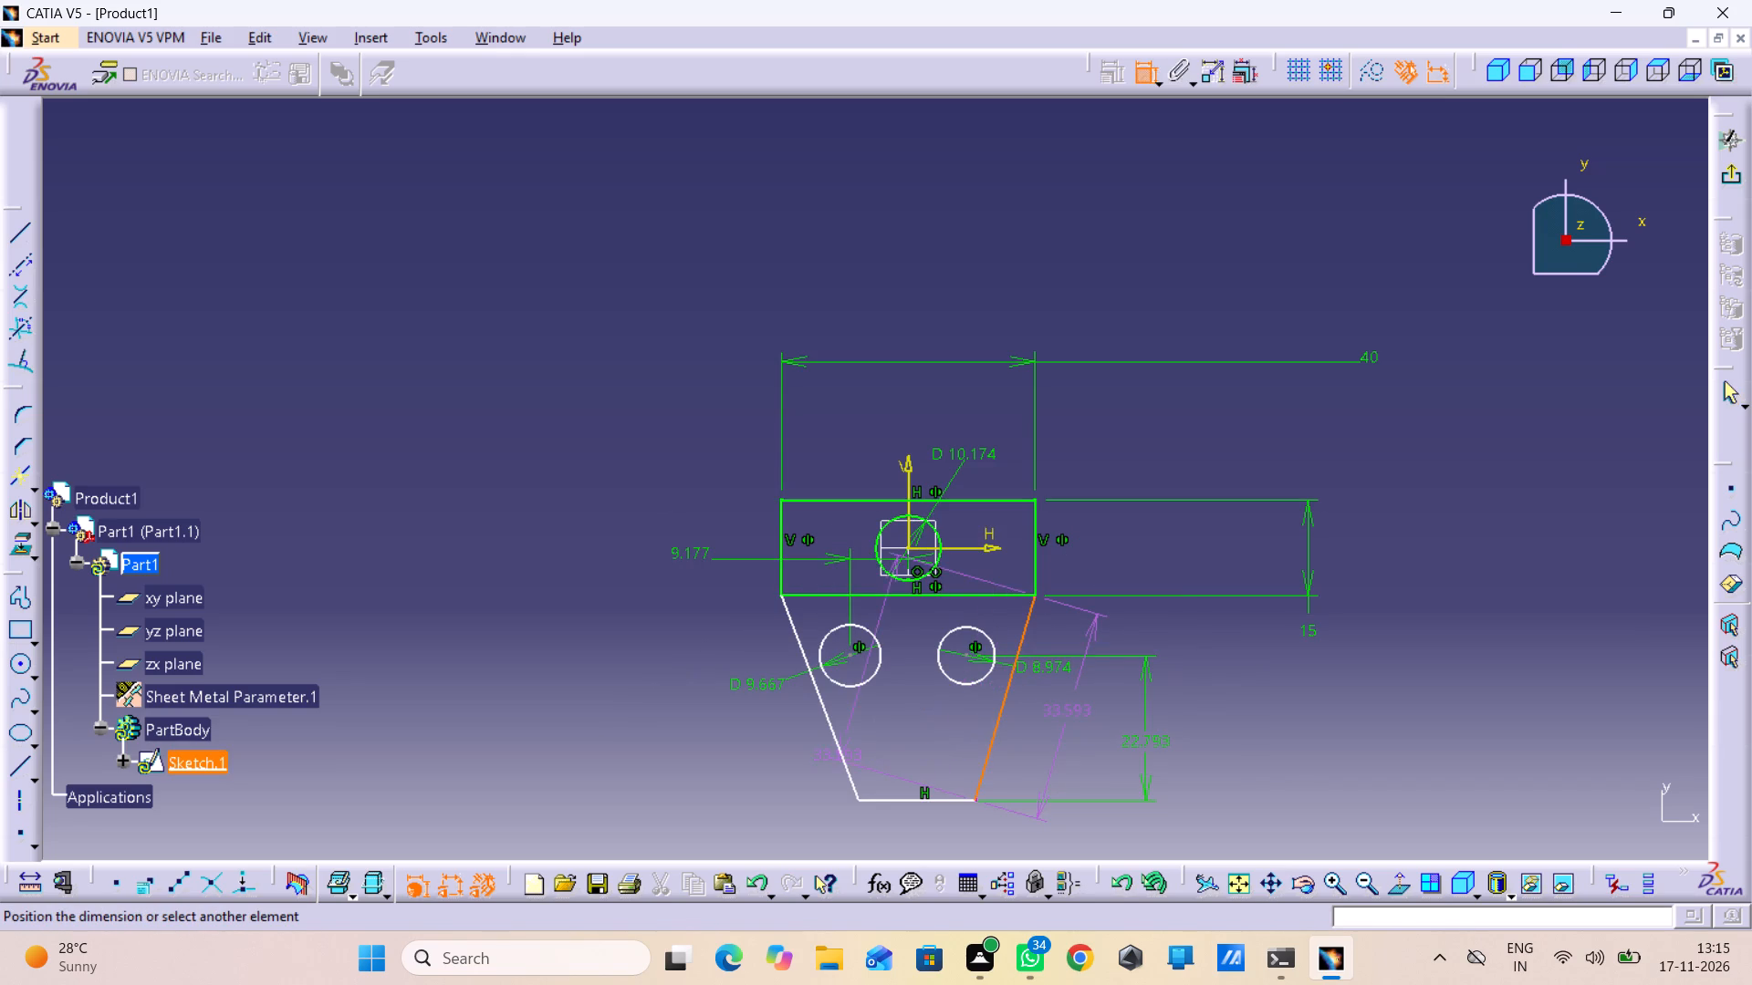
pyautogui.click(823, 719)
pyautogui.rightClick(898, 689)
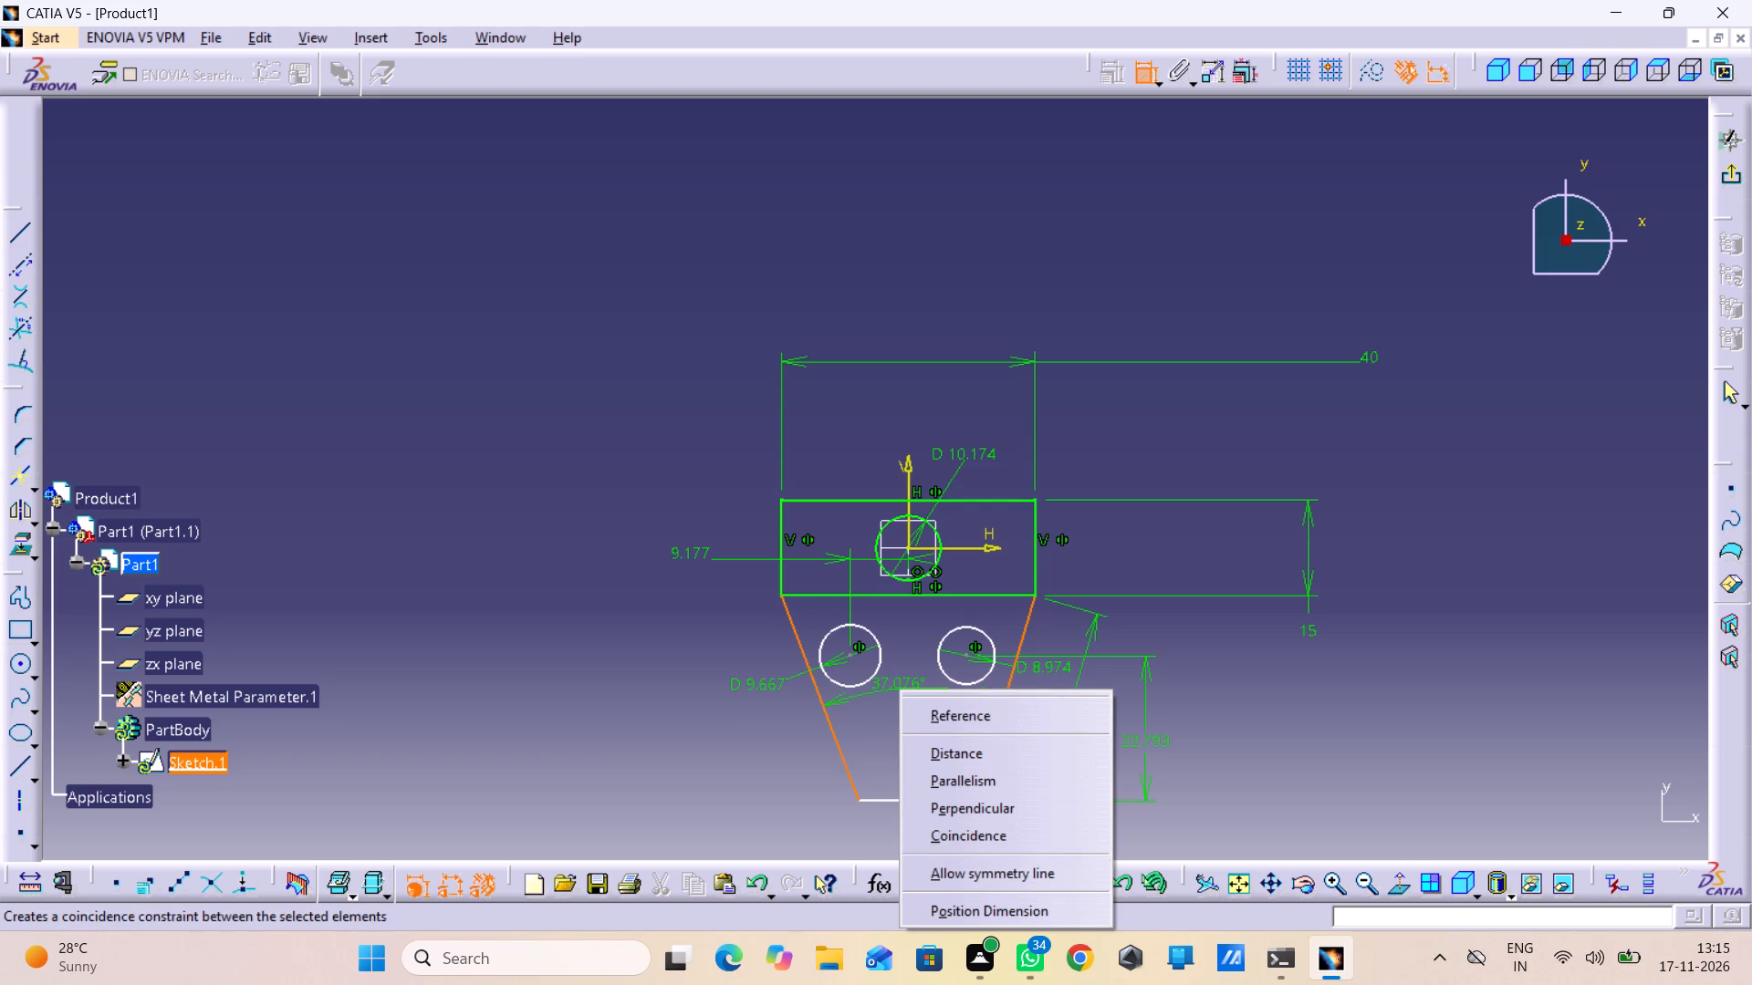
pyautogui.moveTo(997, 868); pyautogui.dragTo(994, 851)
pyautogui.click(990, 876)
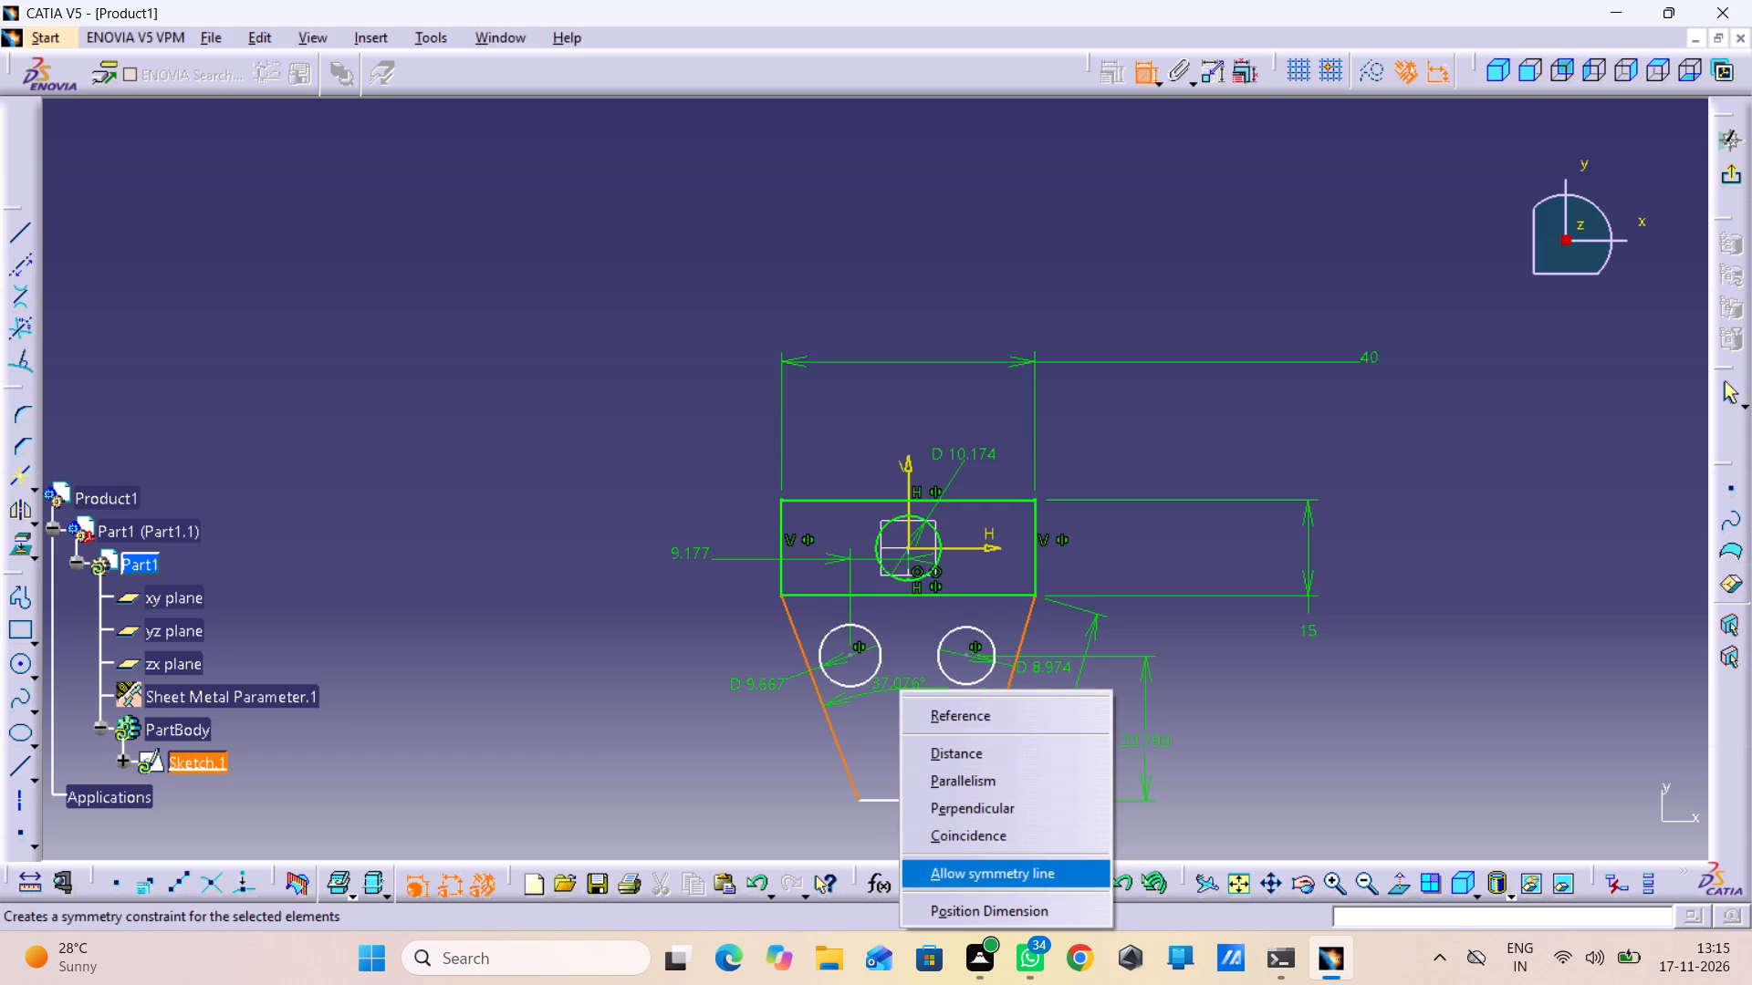
pyautogui.click(908, 493)
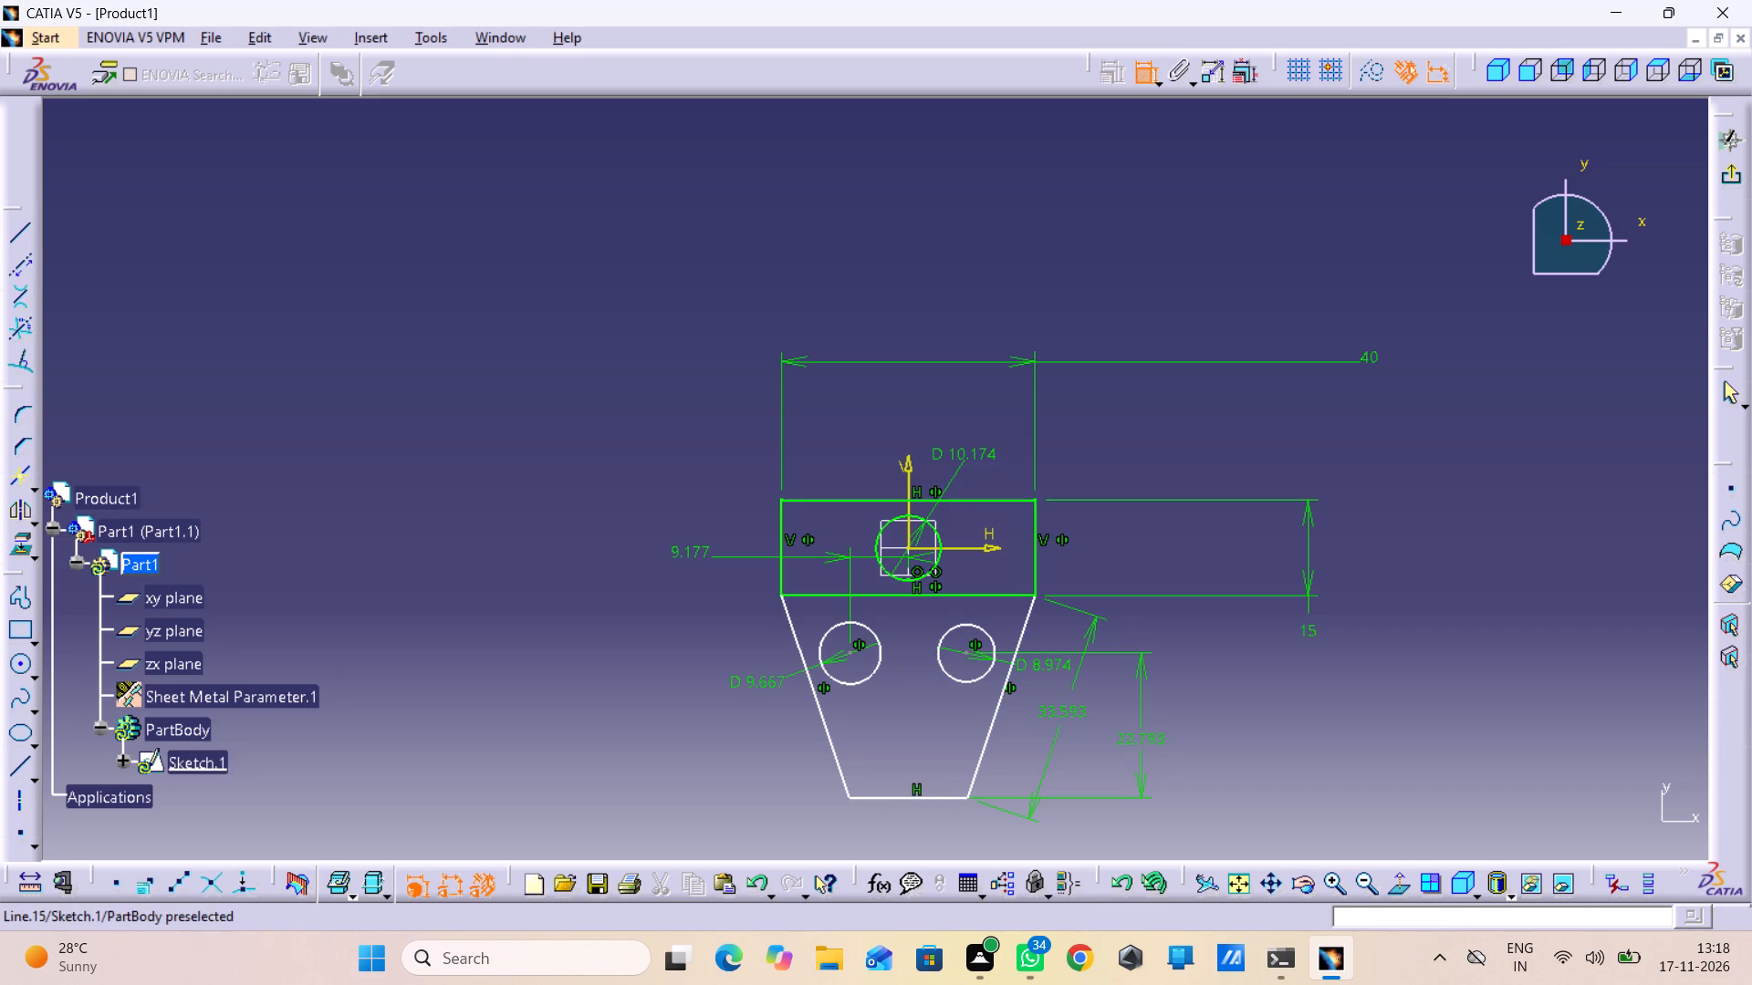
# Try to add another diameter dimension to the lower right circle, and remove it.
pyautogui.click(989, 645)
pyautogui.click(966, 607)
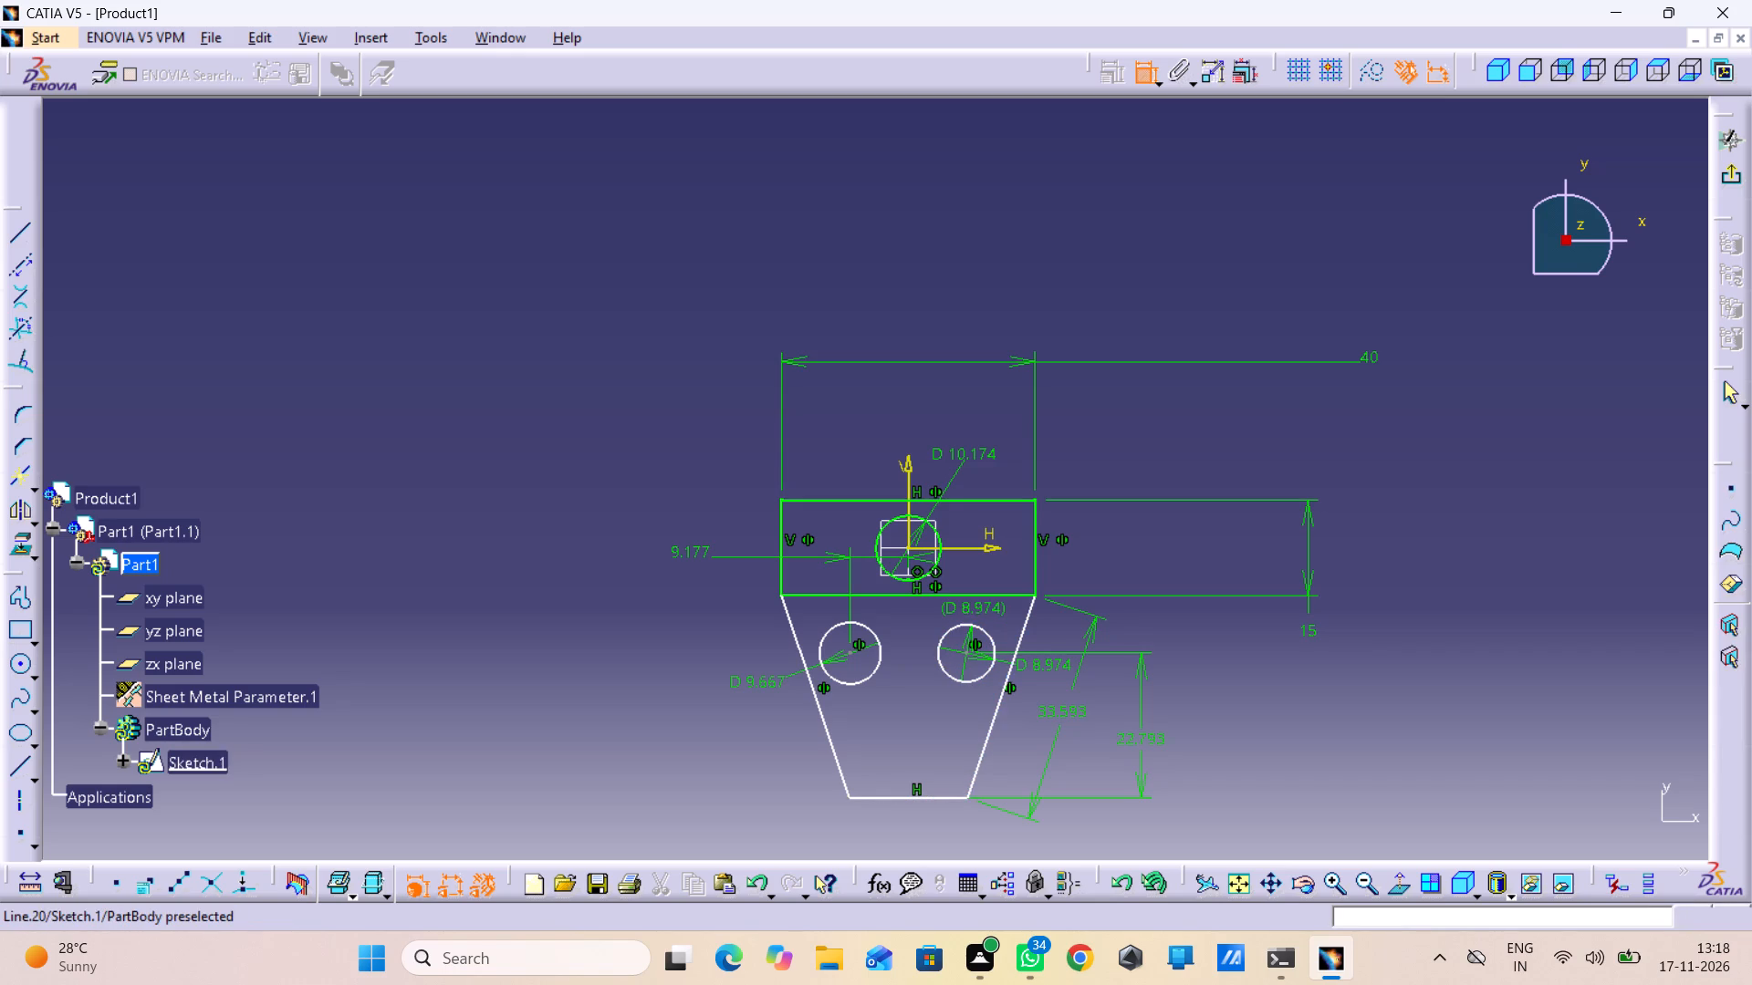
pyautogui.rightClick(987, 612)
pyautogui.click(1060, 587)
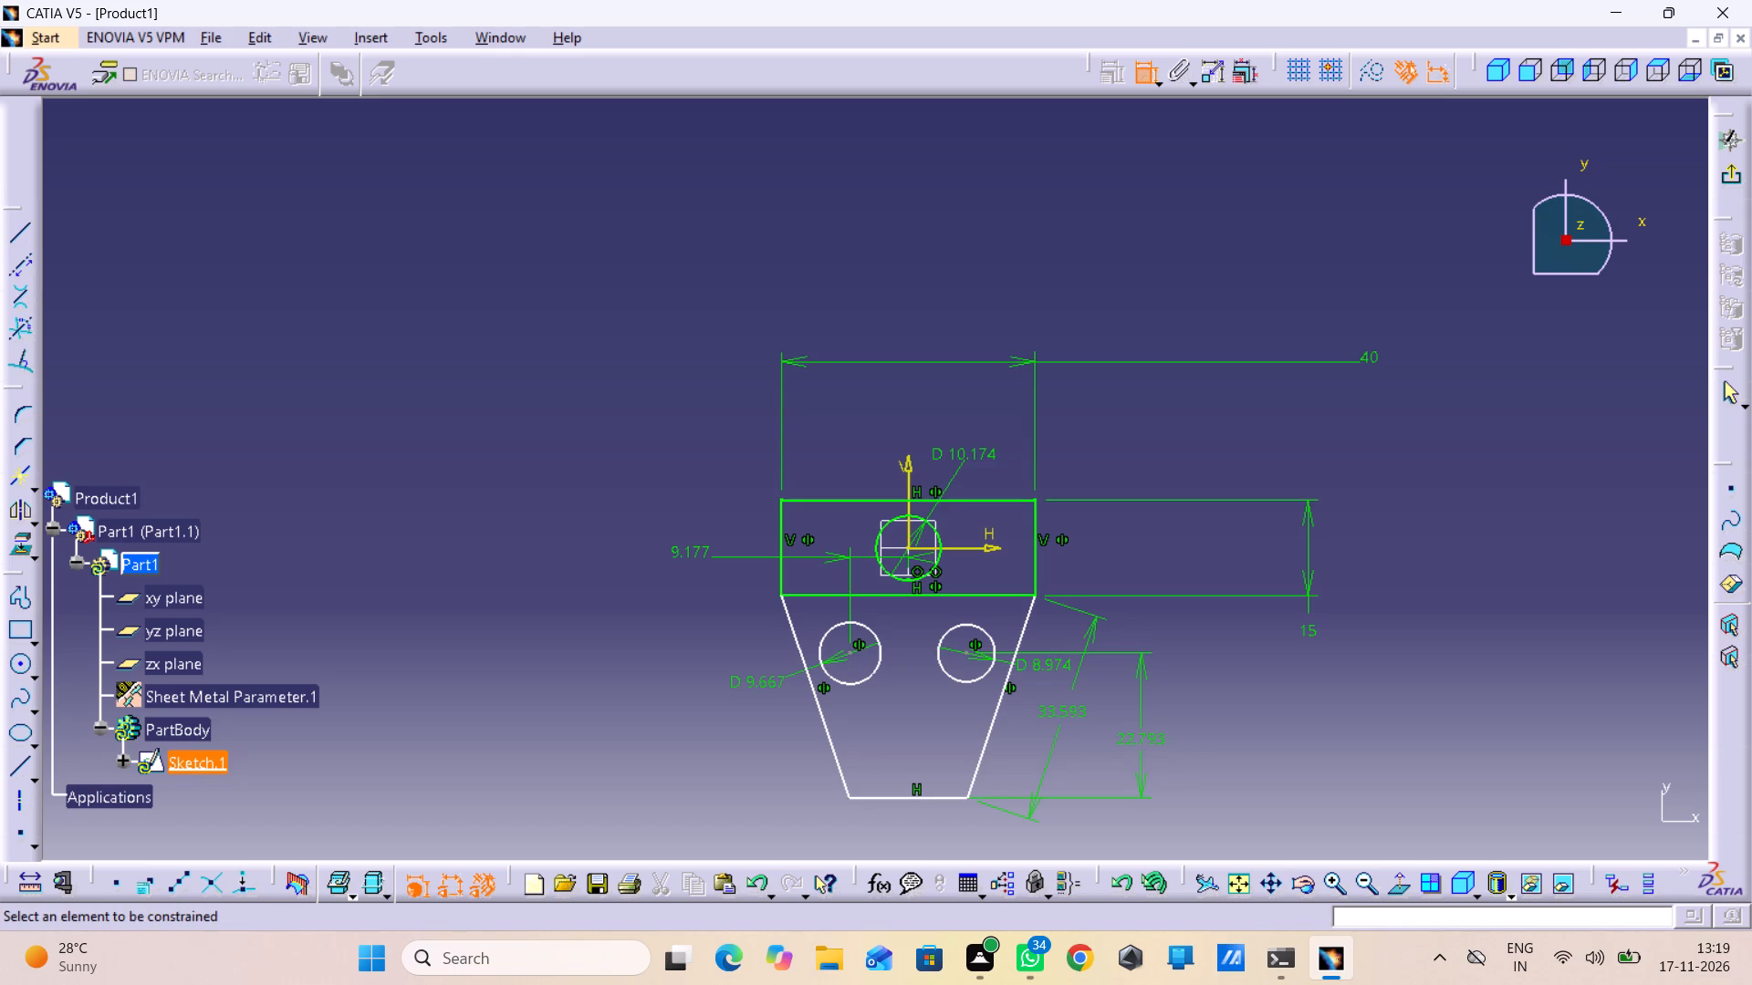
# Dimension the length of the tapered profile's bottom horizontal line.
pyautogui.click(874, 794)
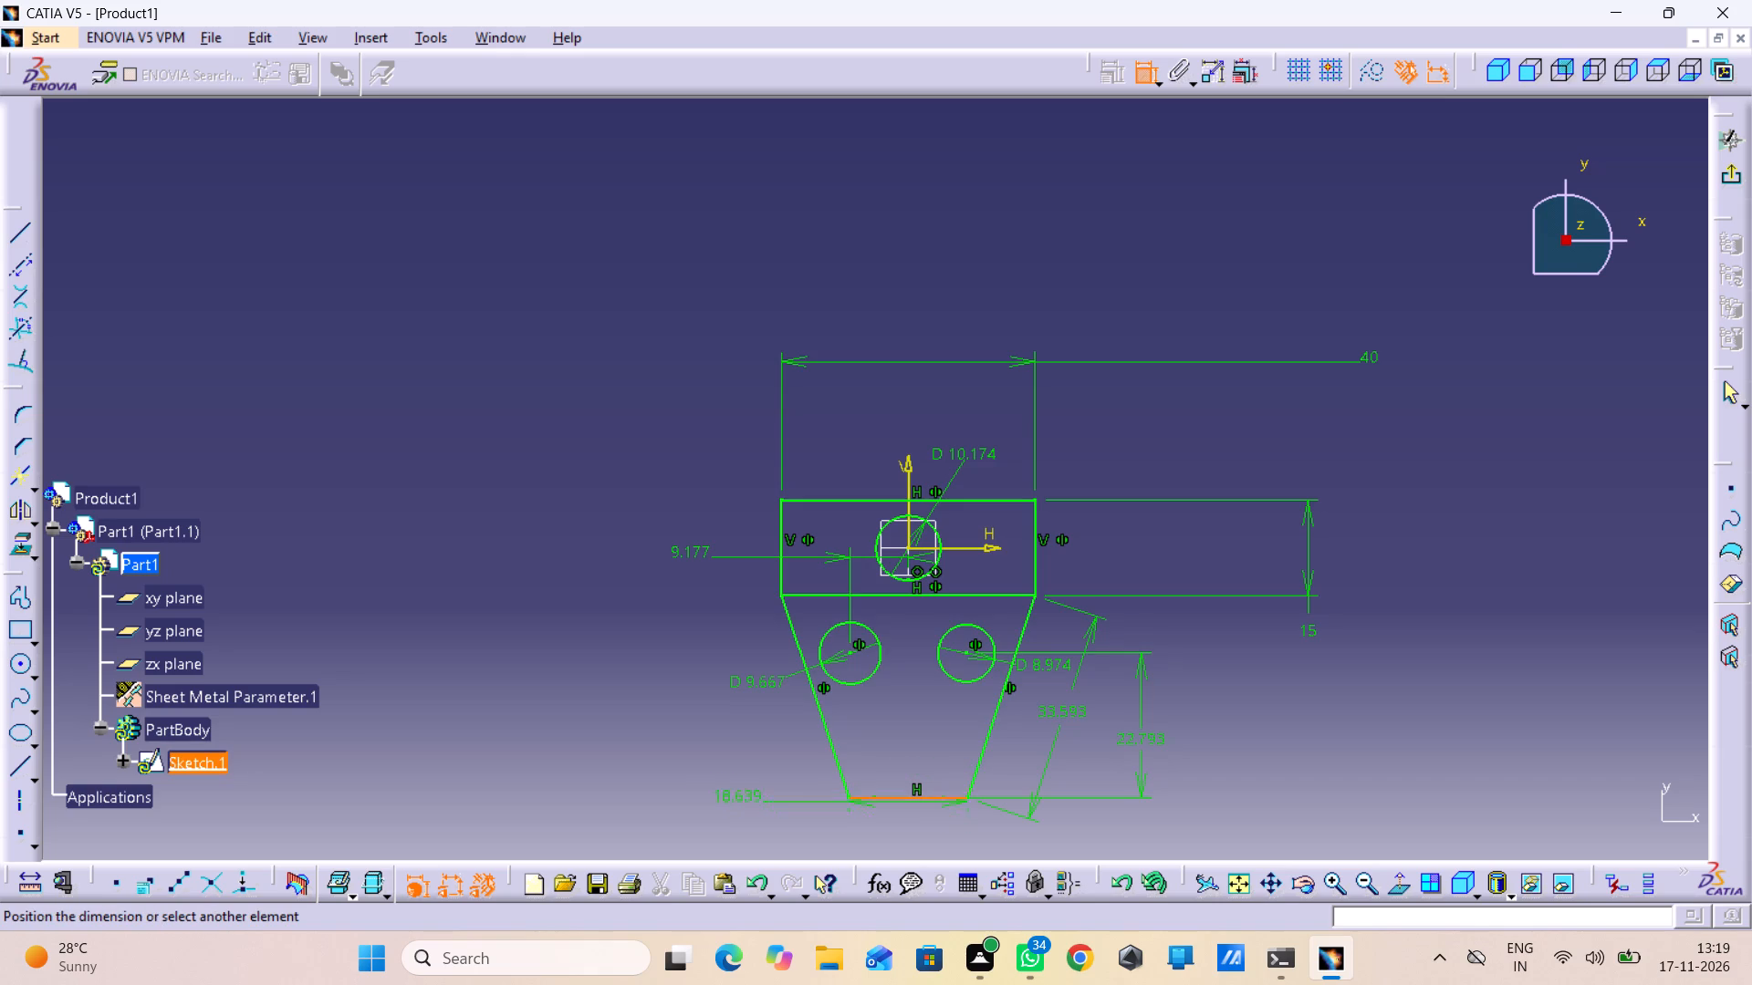
pyautogui.click(704, 788)
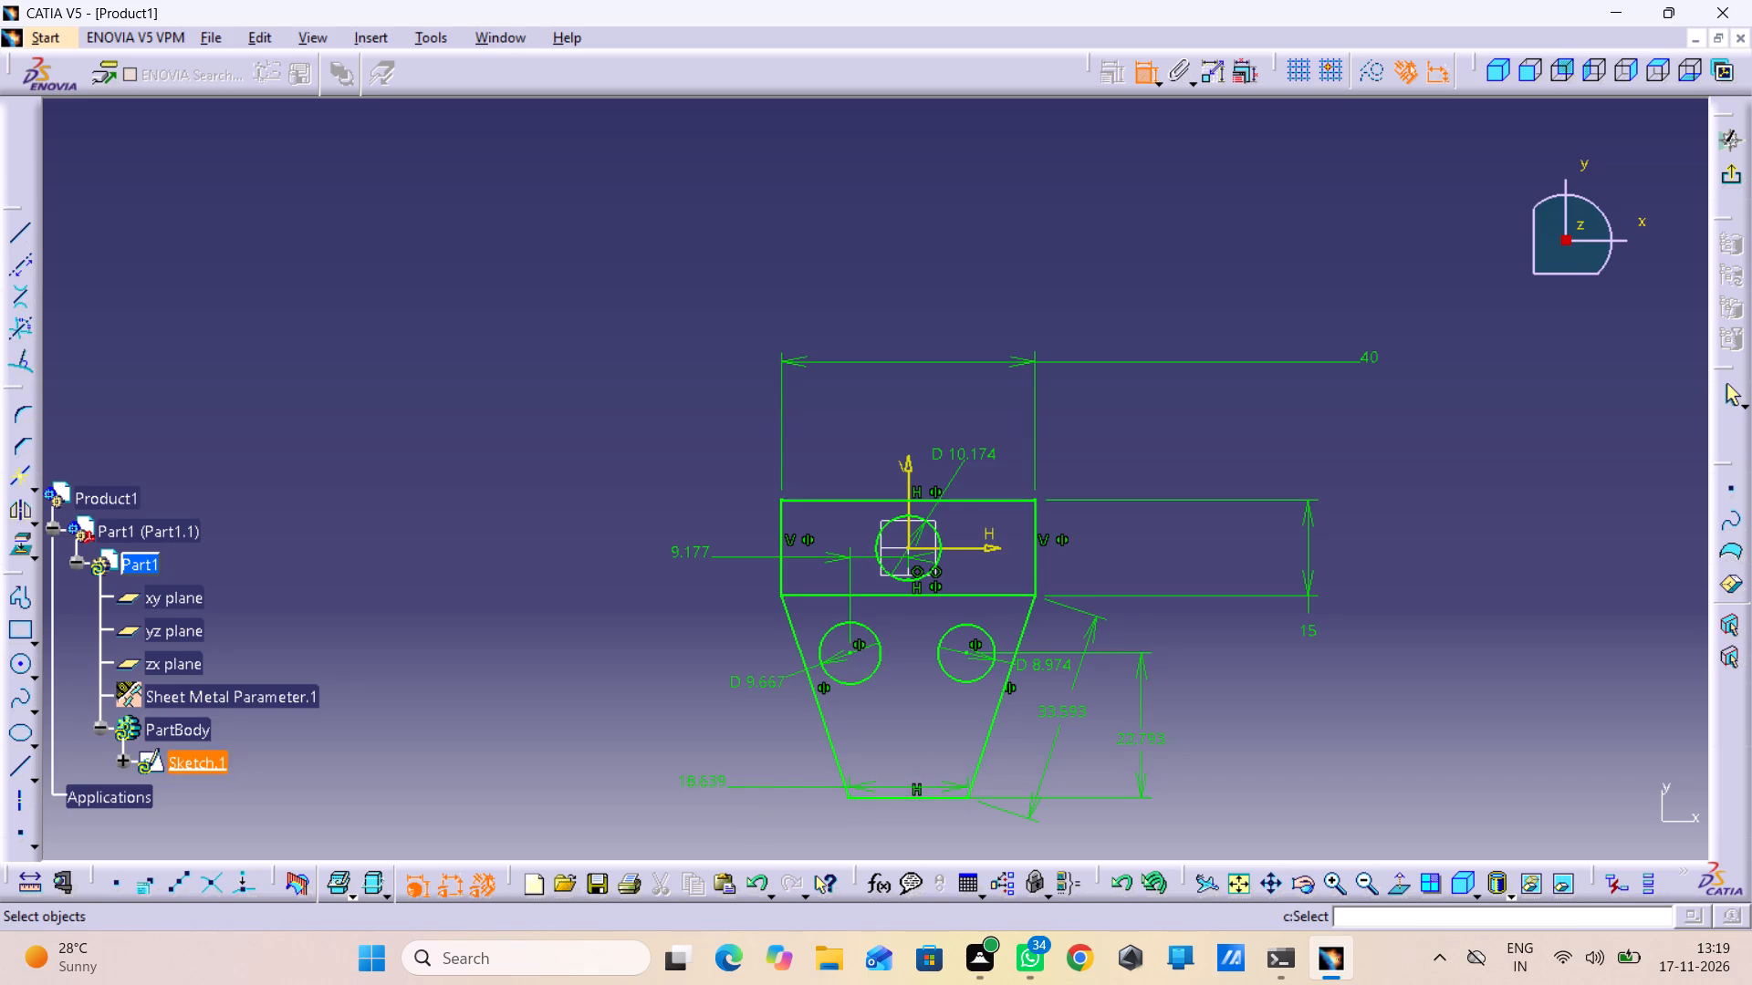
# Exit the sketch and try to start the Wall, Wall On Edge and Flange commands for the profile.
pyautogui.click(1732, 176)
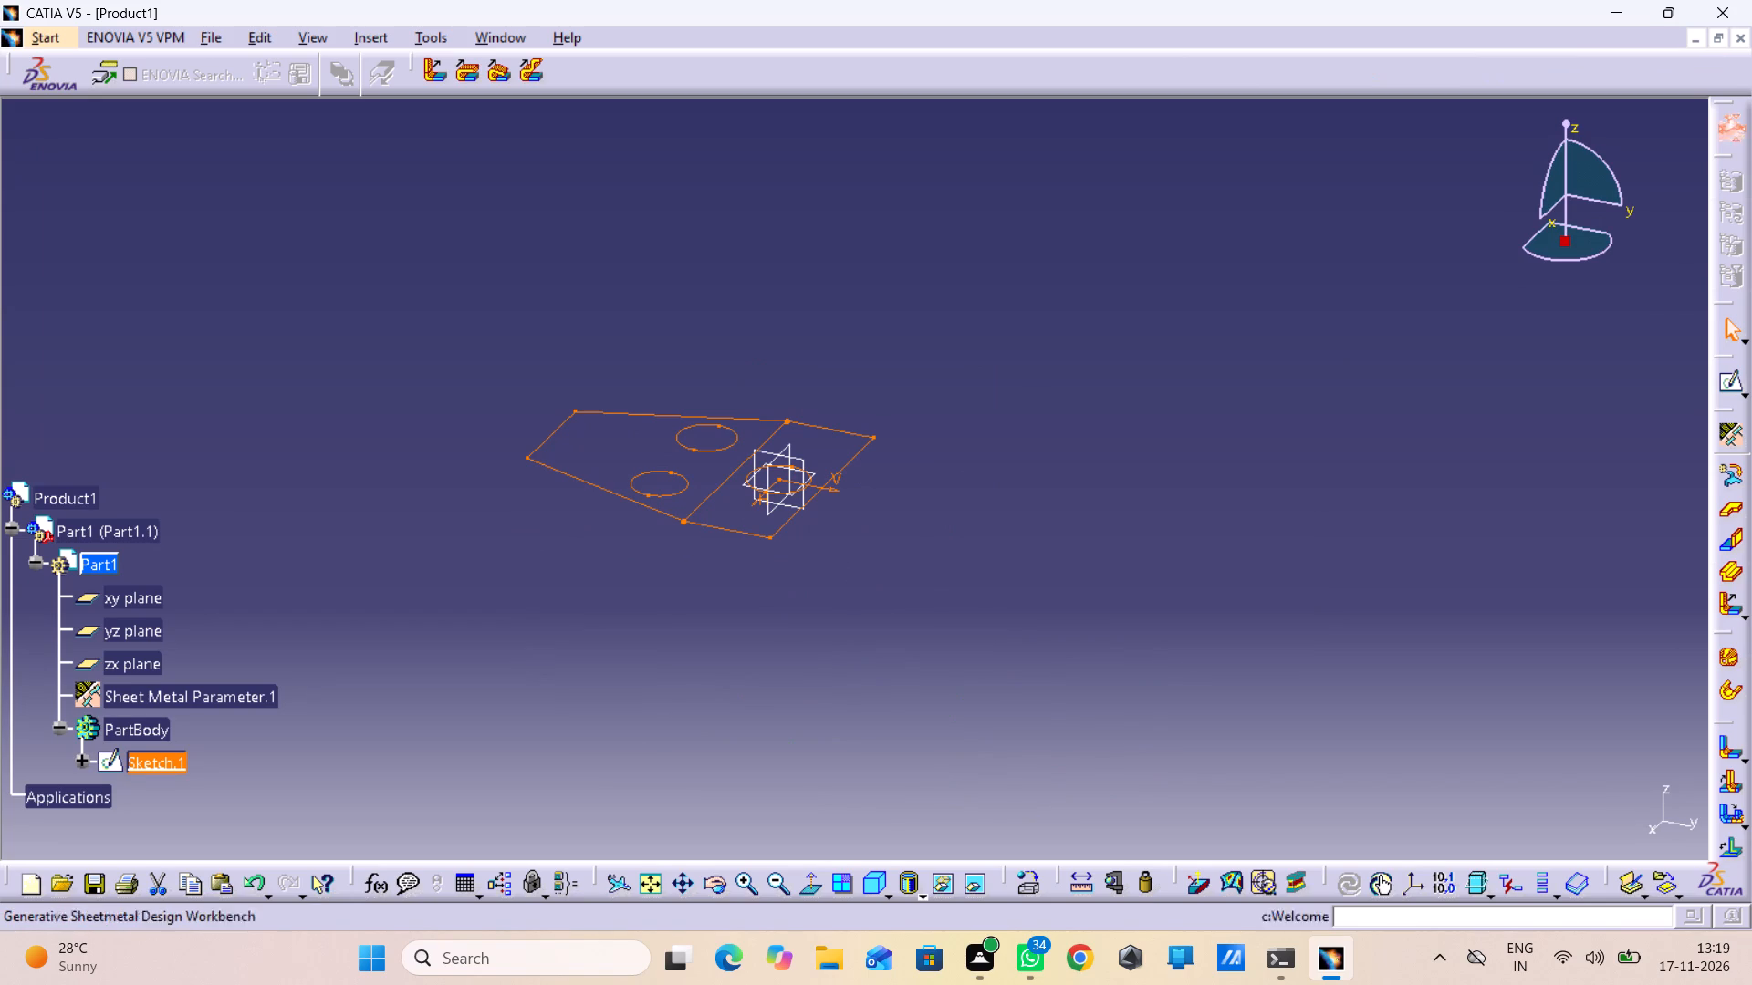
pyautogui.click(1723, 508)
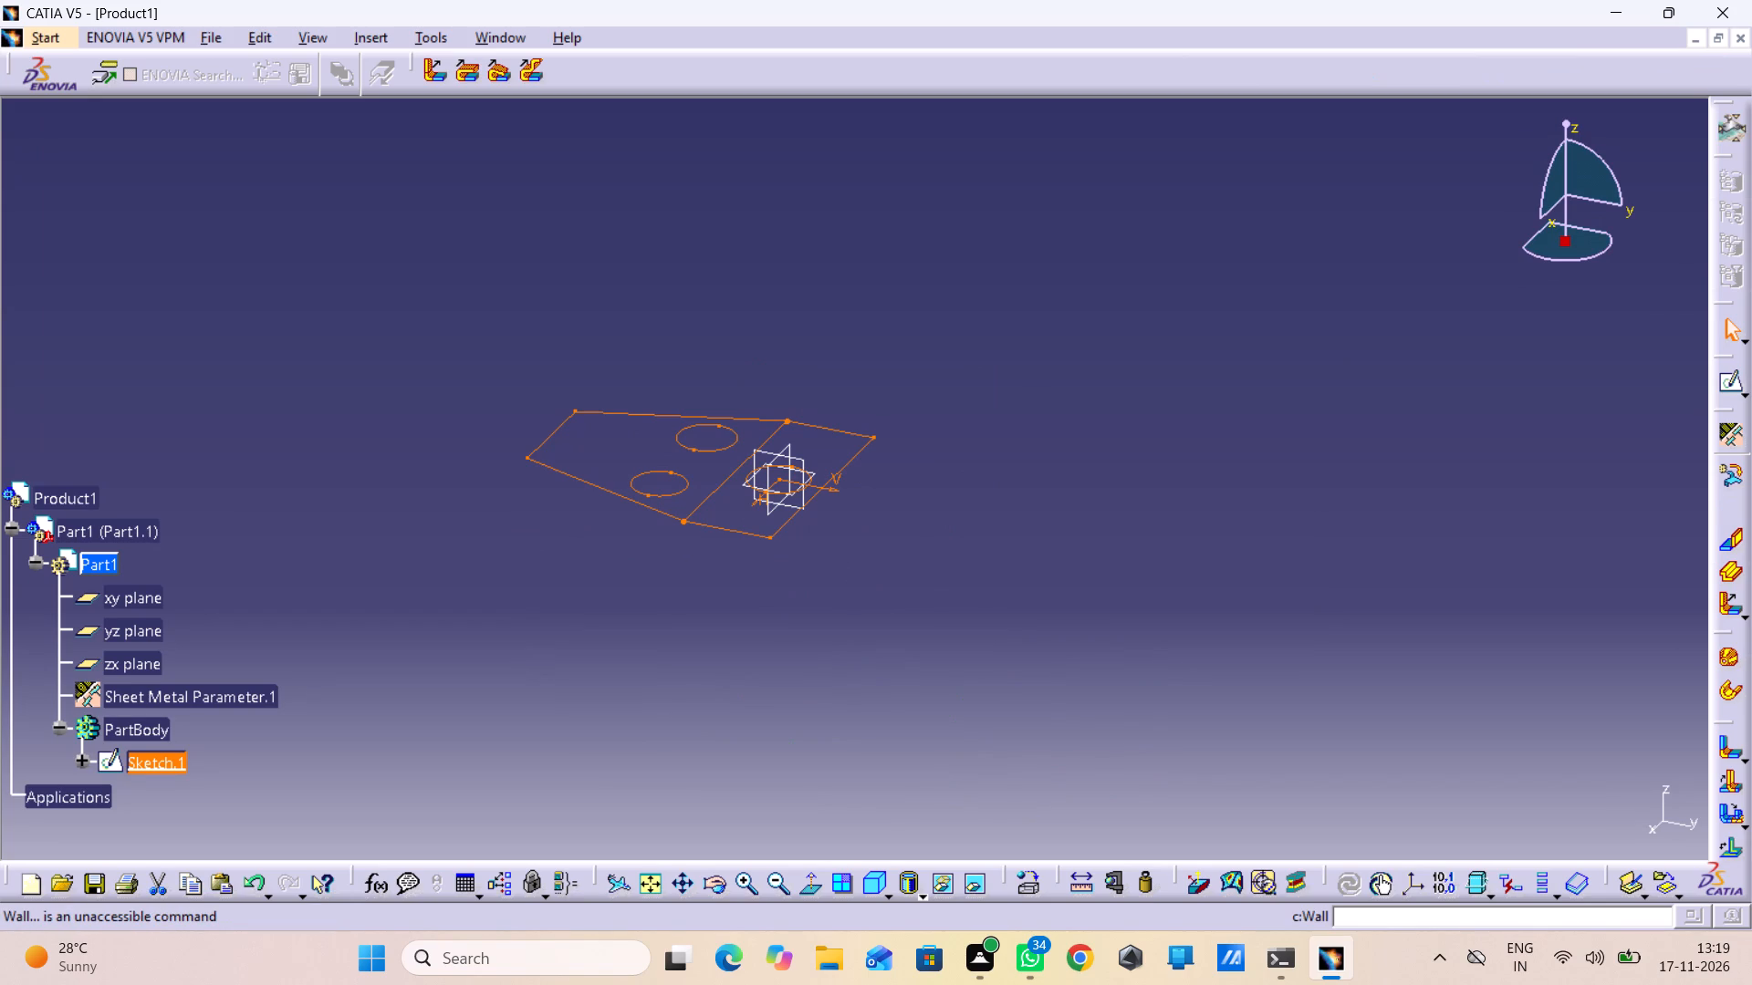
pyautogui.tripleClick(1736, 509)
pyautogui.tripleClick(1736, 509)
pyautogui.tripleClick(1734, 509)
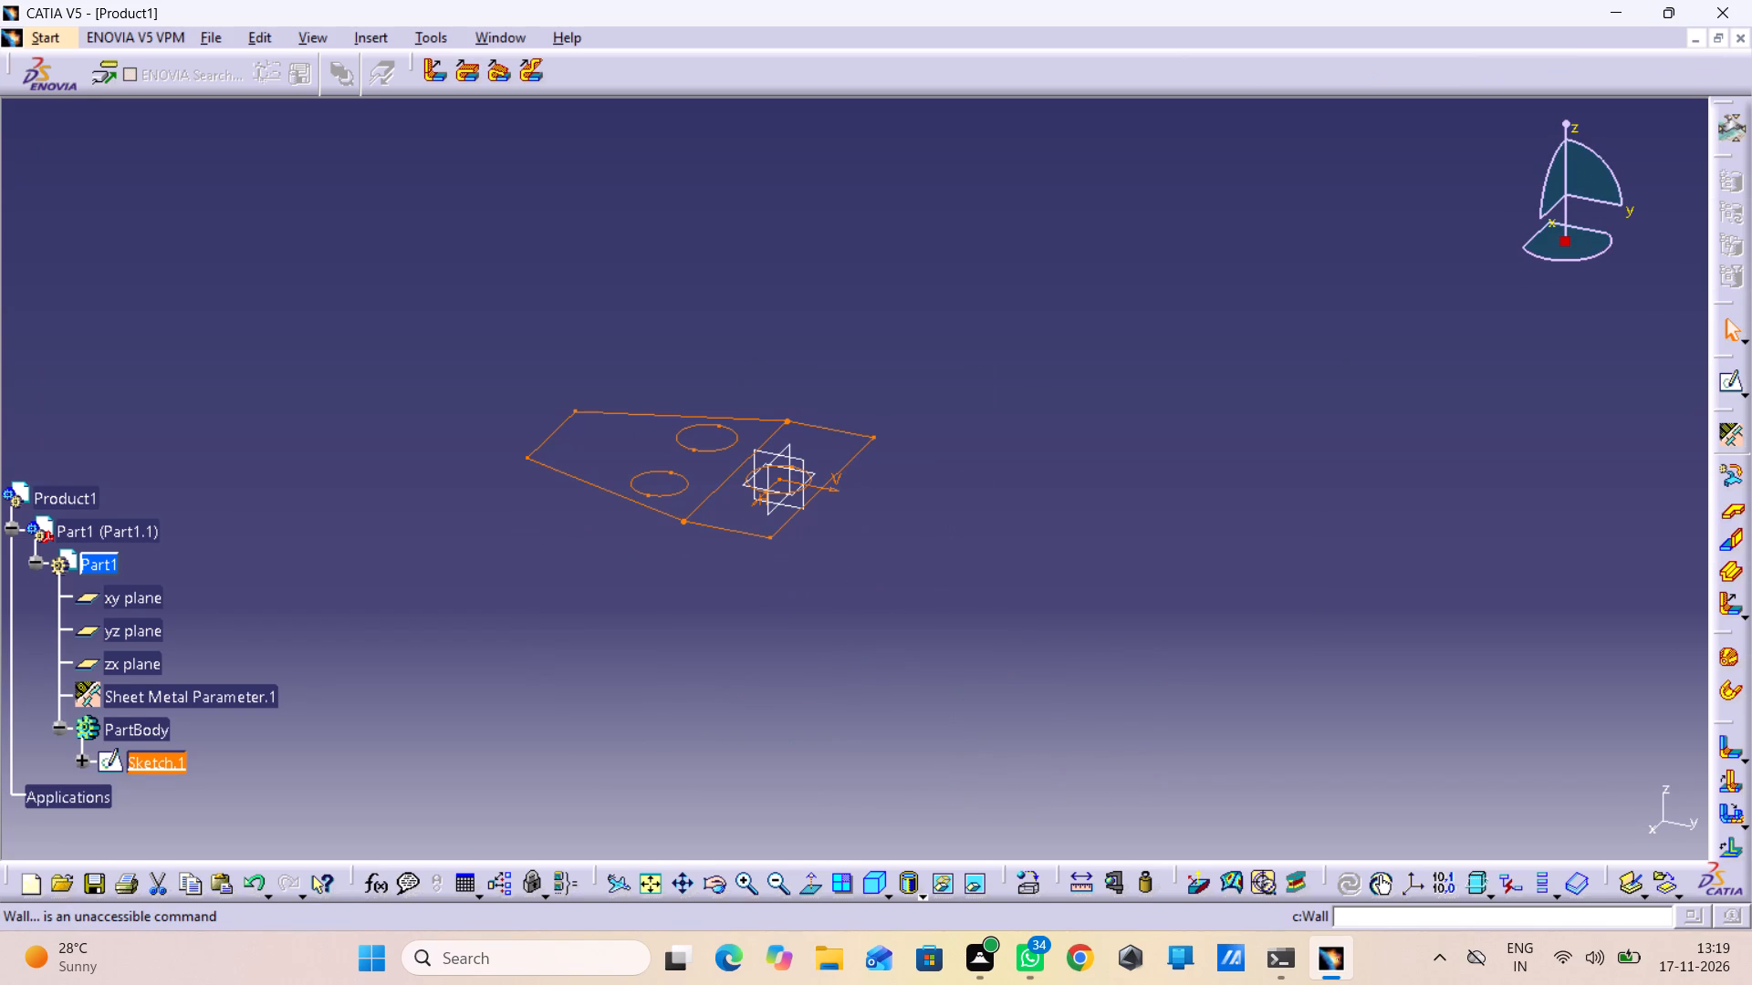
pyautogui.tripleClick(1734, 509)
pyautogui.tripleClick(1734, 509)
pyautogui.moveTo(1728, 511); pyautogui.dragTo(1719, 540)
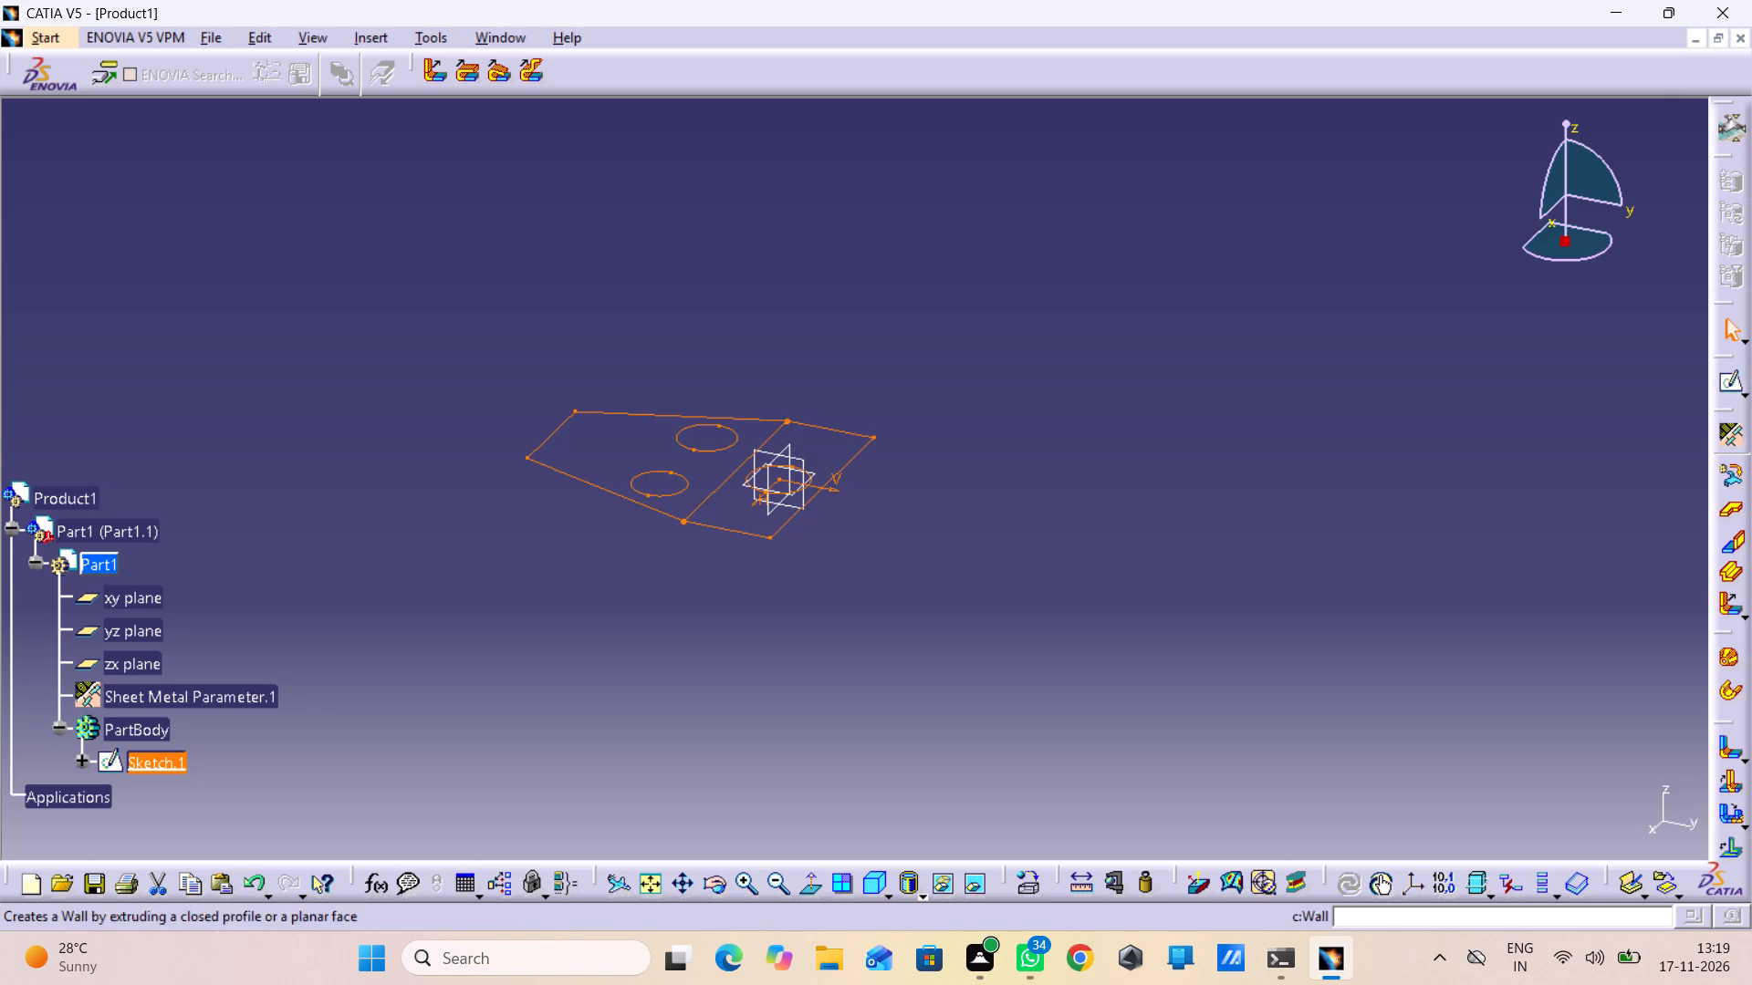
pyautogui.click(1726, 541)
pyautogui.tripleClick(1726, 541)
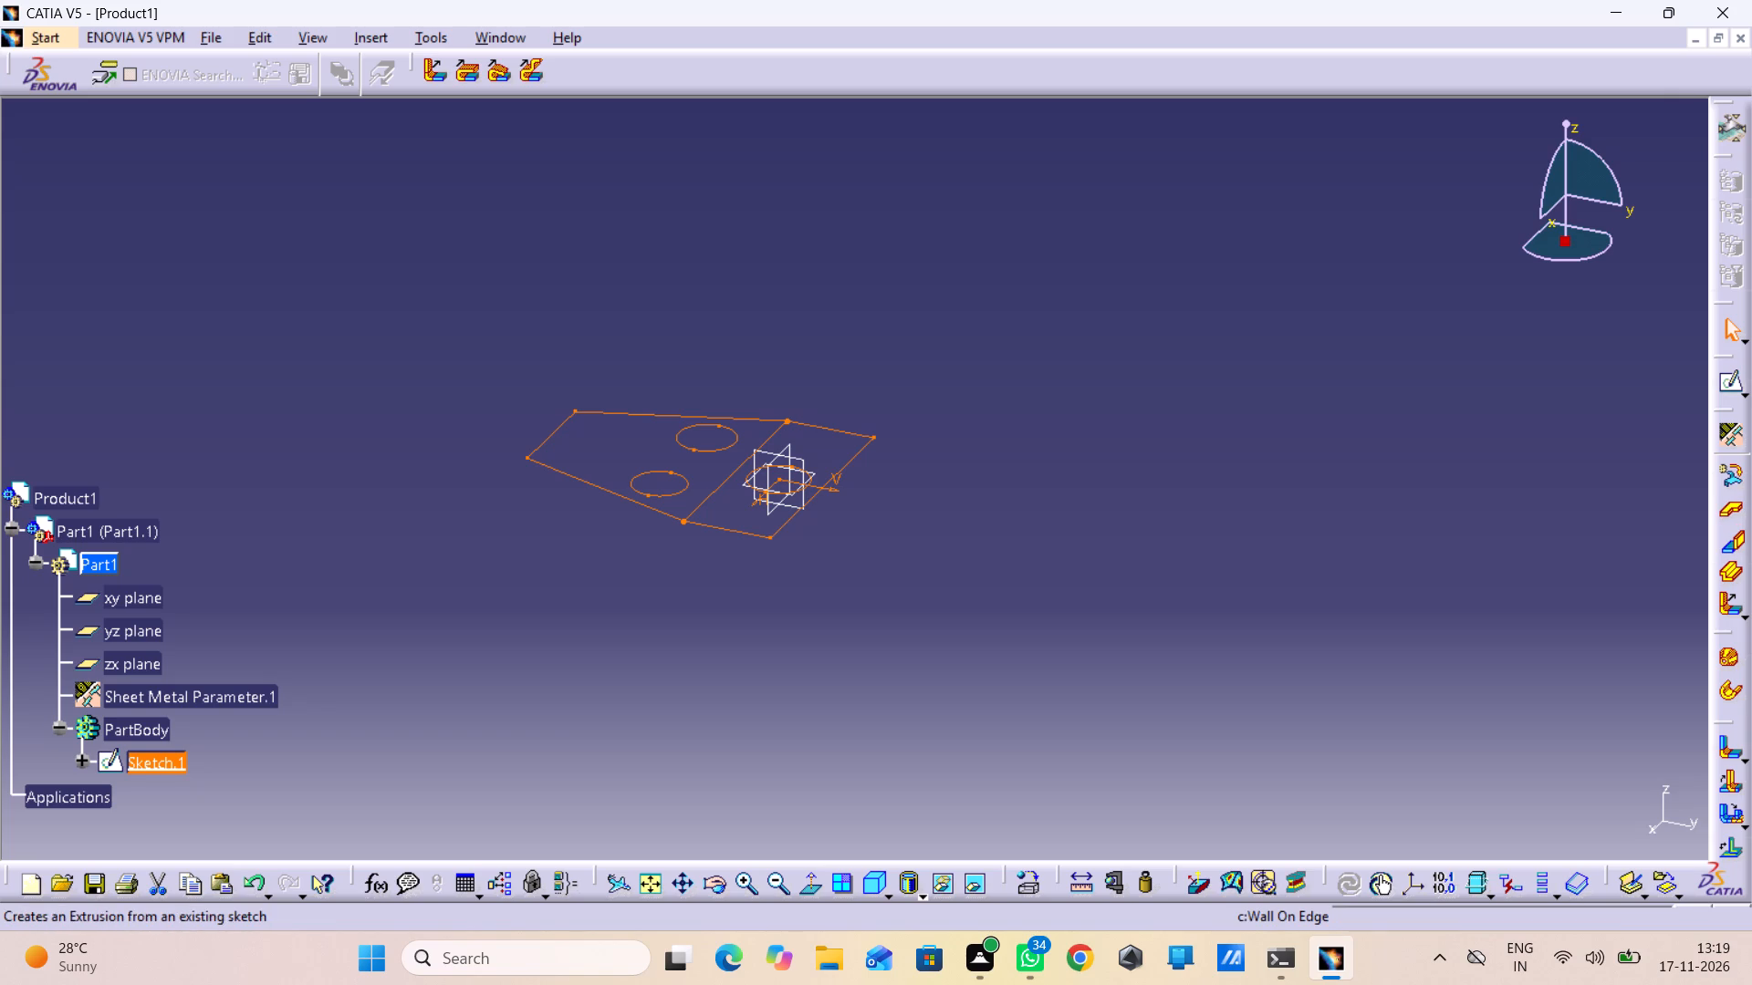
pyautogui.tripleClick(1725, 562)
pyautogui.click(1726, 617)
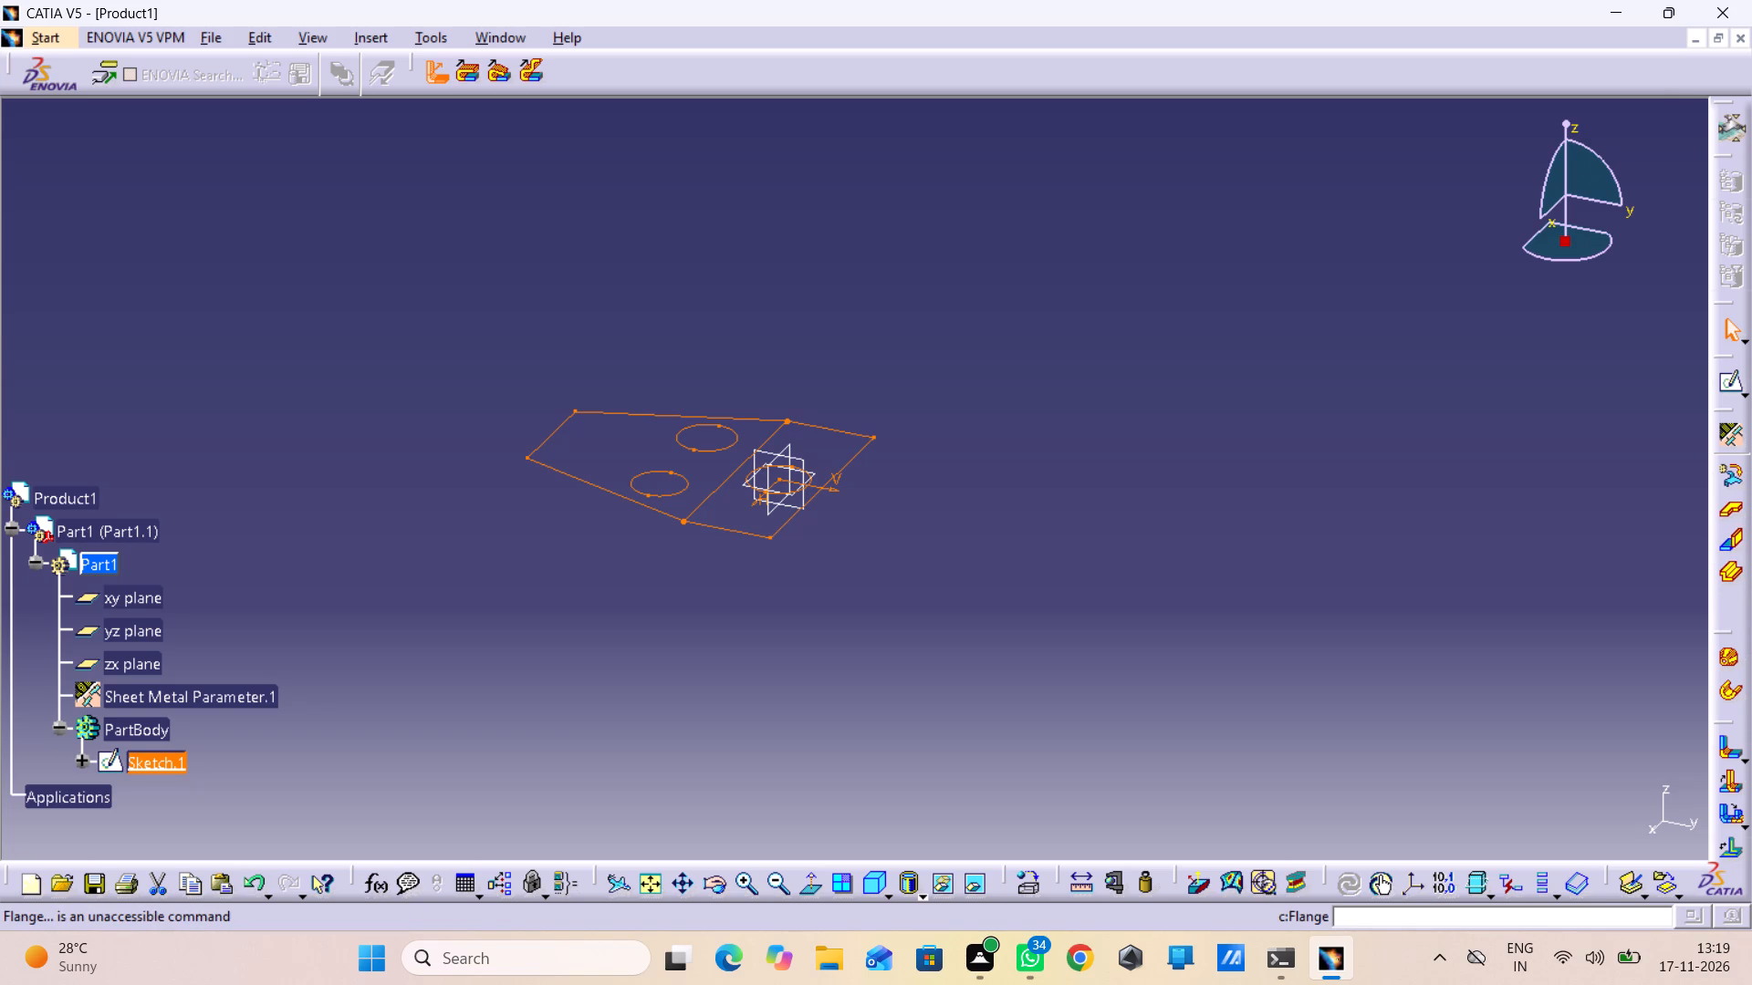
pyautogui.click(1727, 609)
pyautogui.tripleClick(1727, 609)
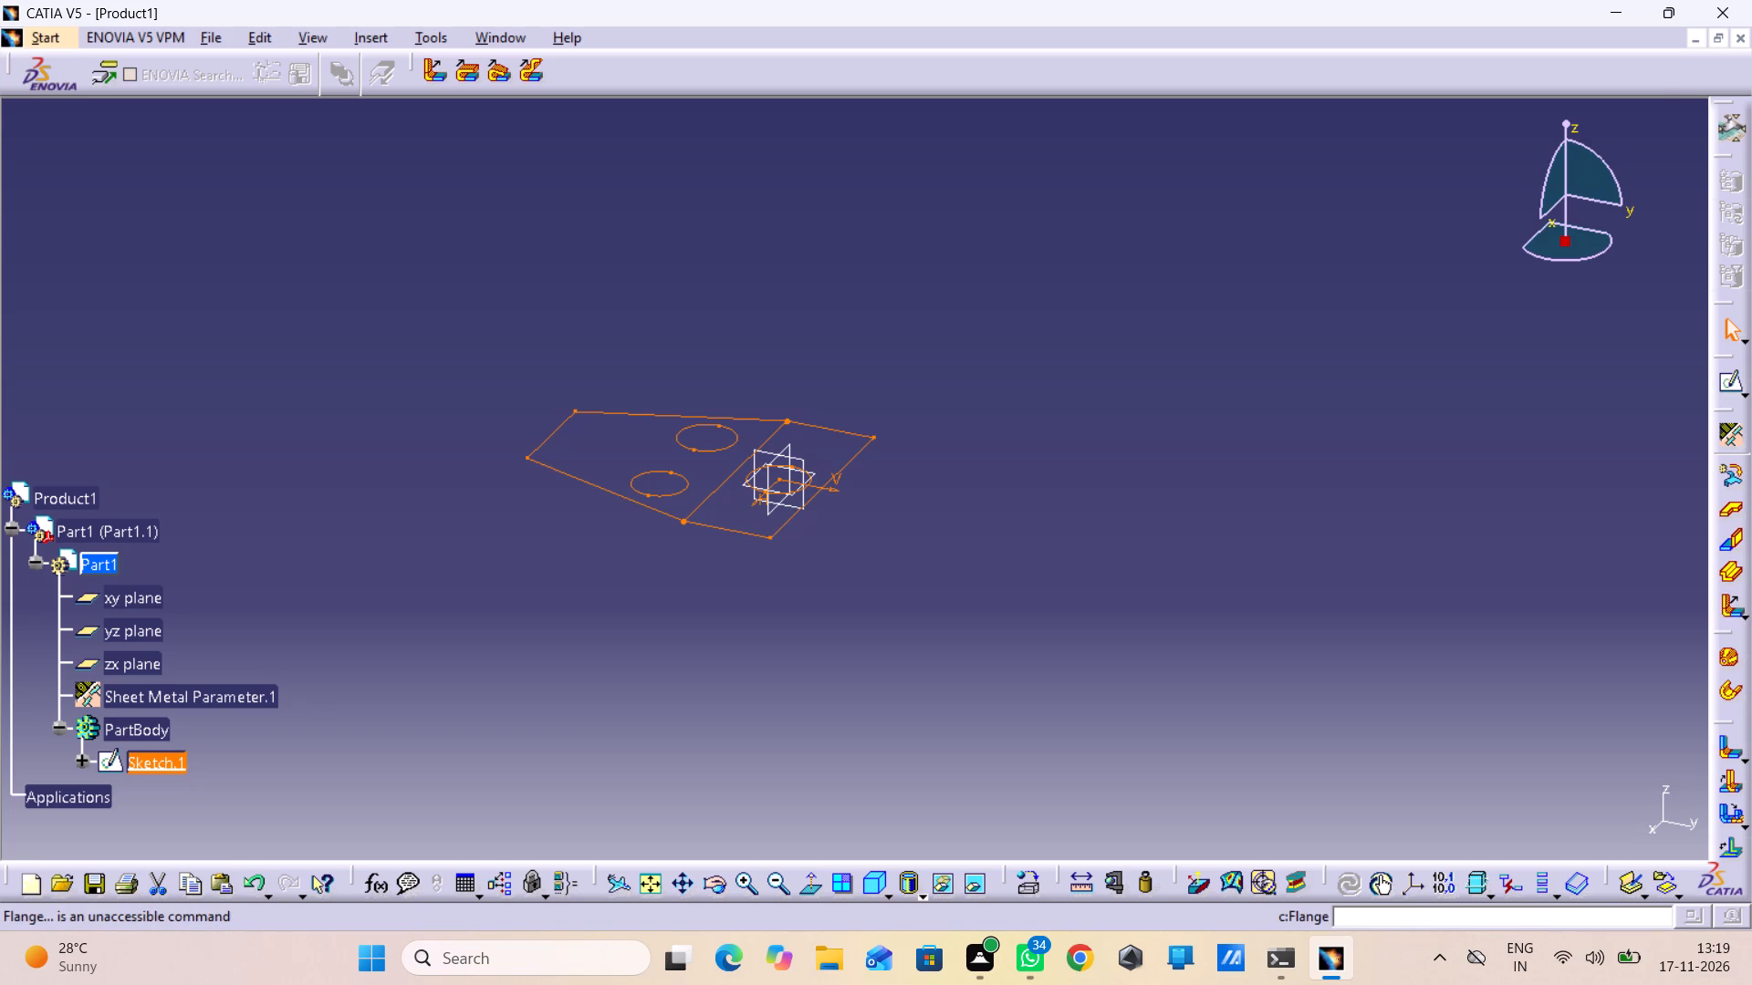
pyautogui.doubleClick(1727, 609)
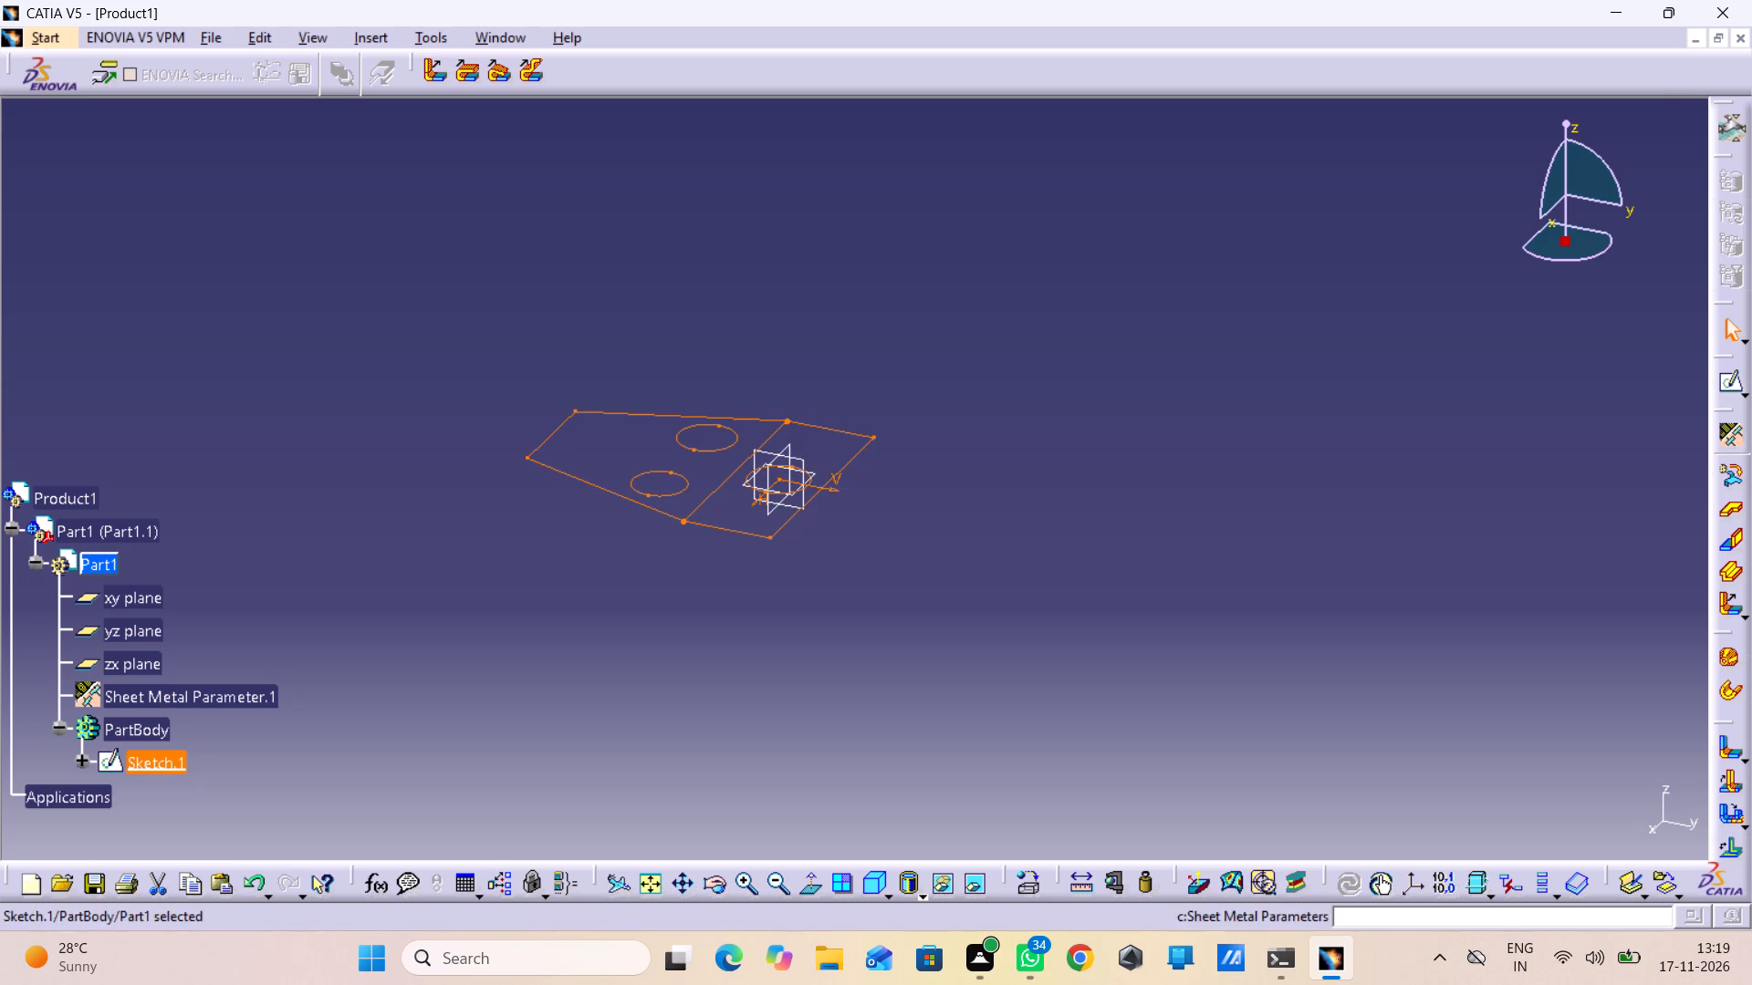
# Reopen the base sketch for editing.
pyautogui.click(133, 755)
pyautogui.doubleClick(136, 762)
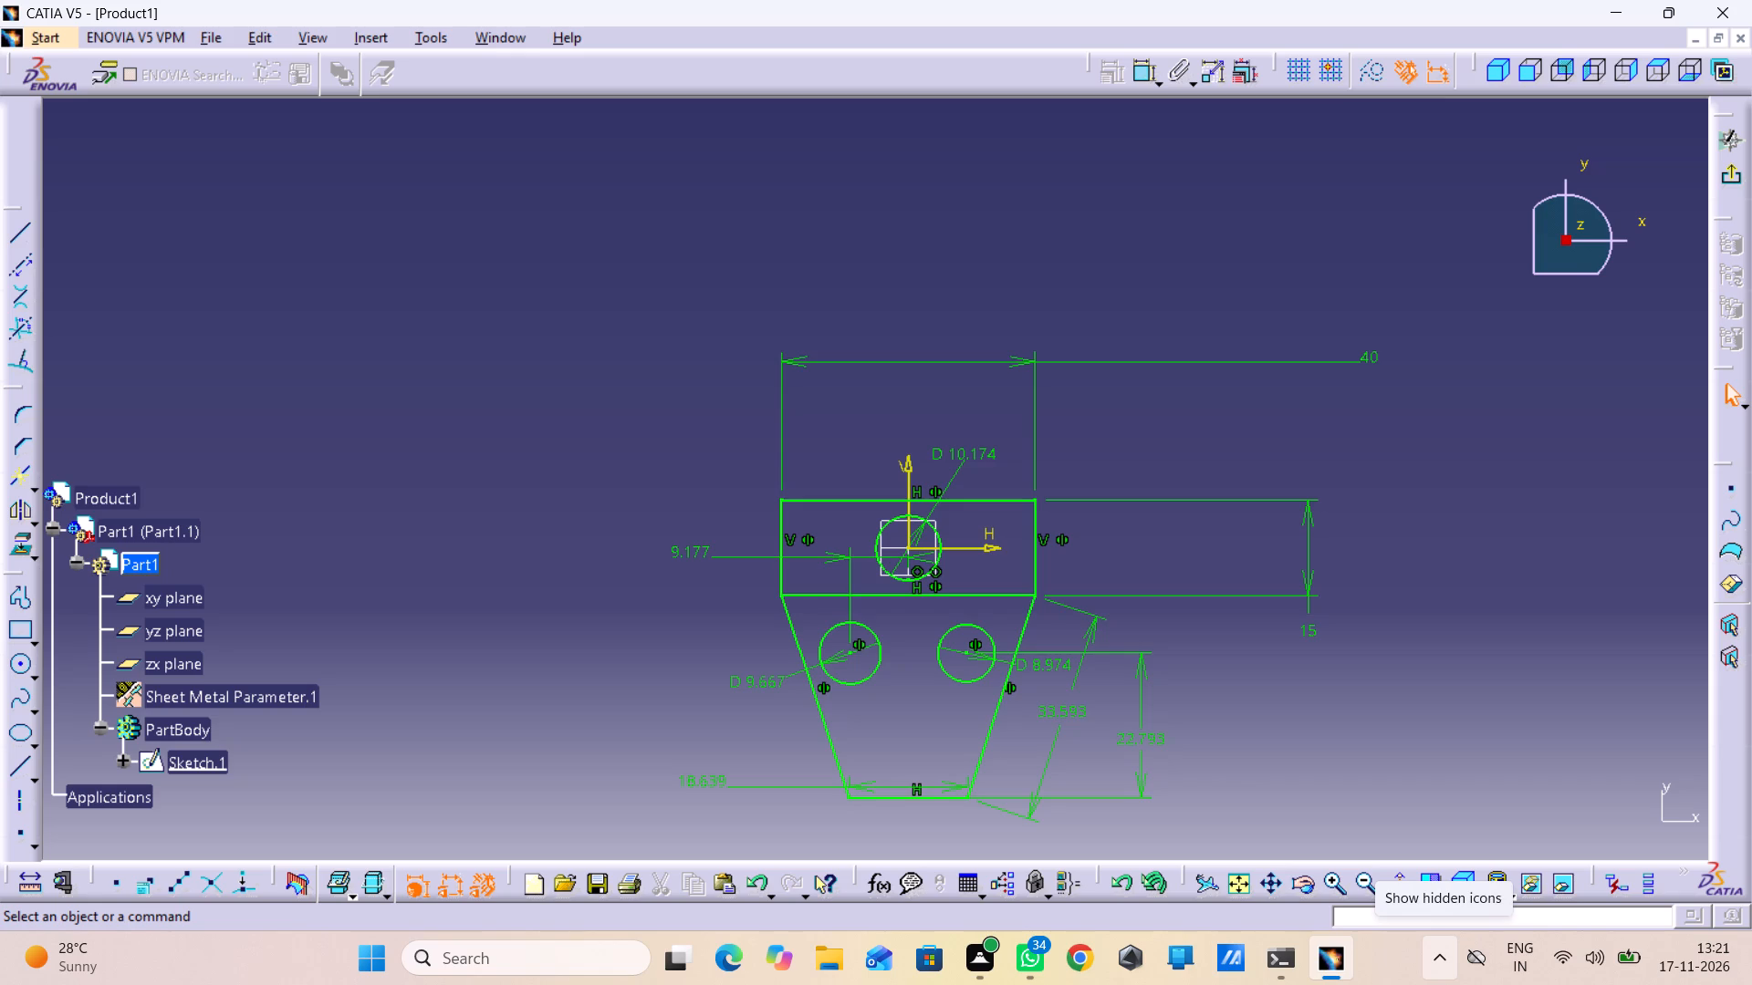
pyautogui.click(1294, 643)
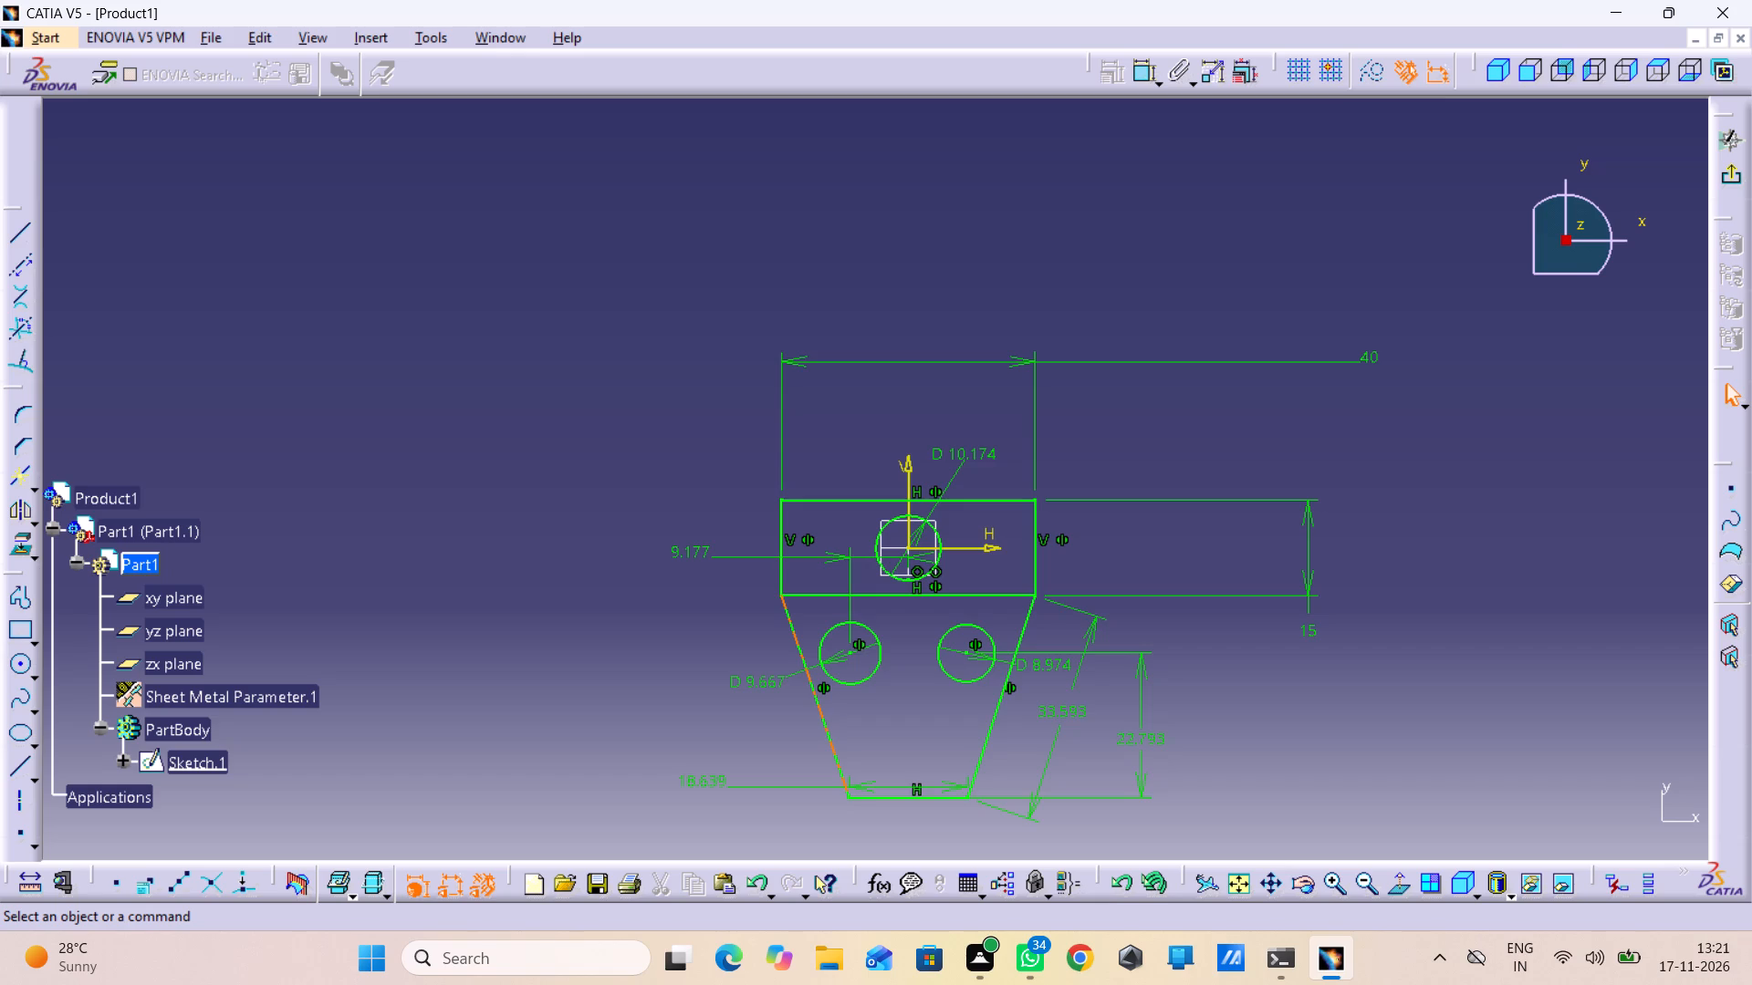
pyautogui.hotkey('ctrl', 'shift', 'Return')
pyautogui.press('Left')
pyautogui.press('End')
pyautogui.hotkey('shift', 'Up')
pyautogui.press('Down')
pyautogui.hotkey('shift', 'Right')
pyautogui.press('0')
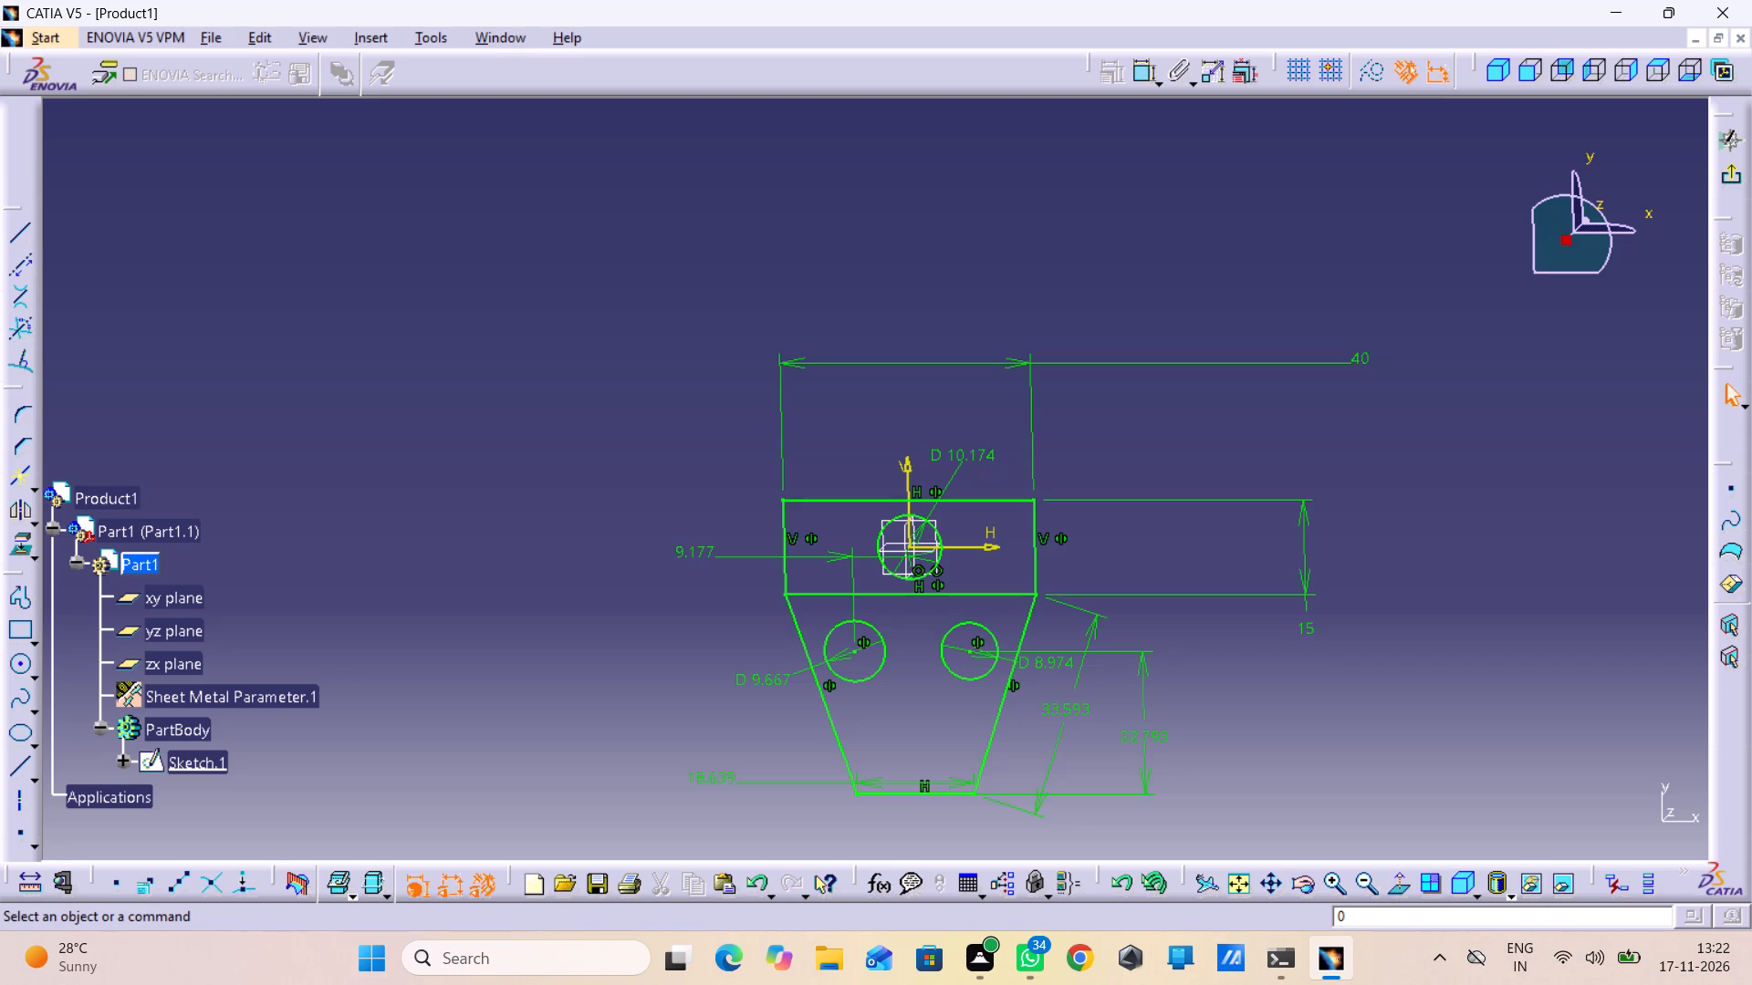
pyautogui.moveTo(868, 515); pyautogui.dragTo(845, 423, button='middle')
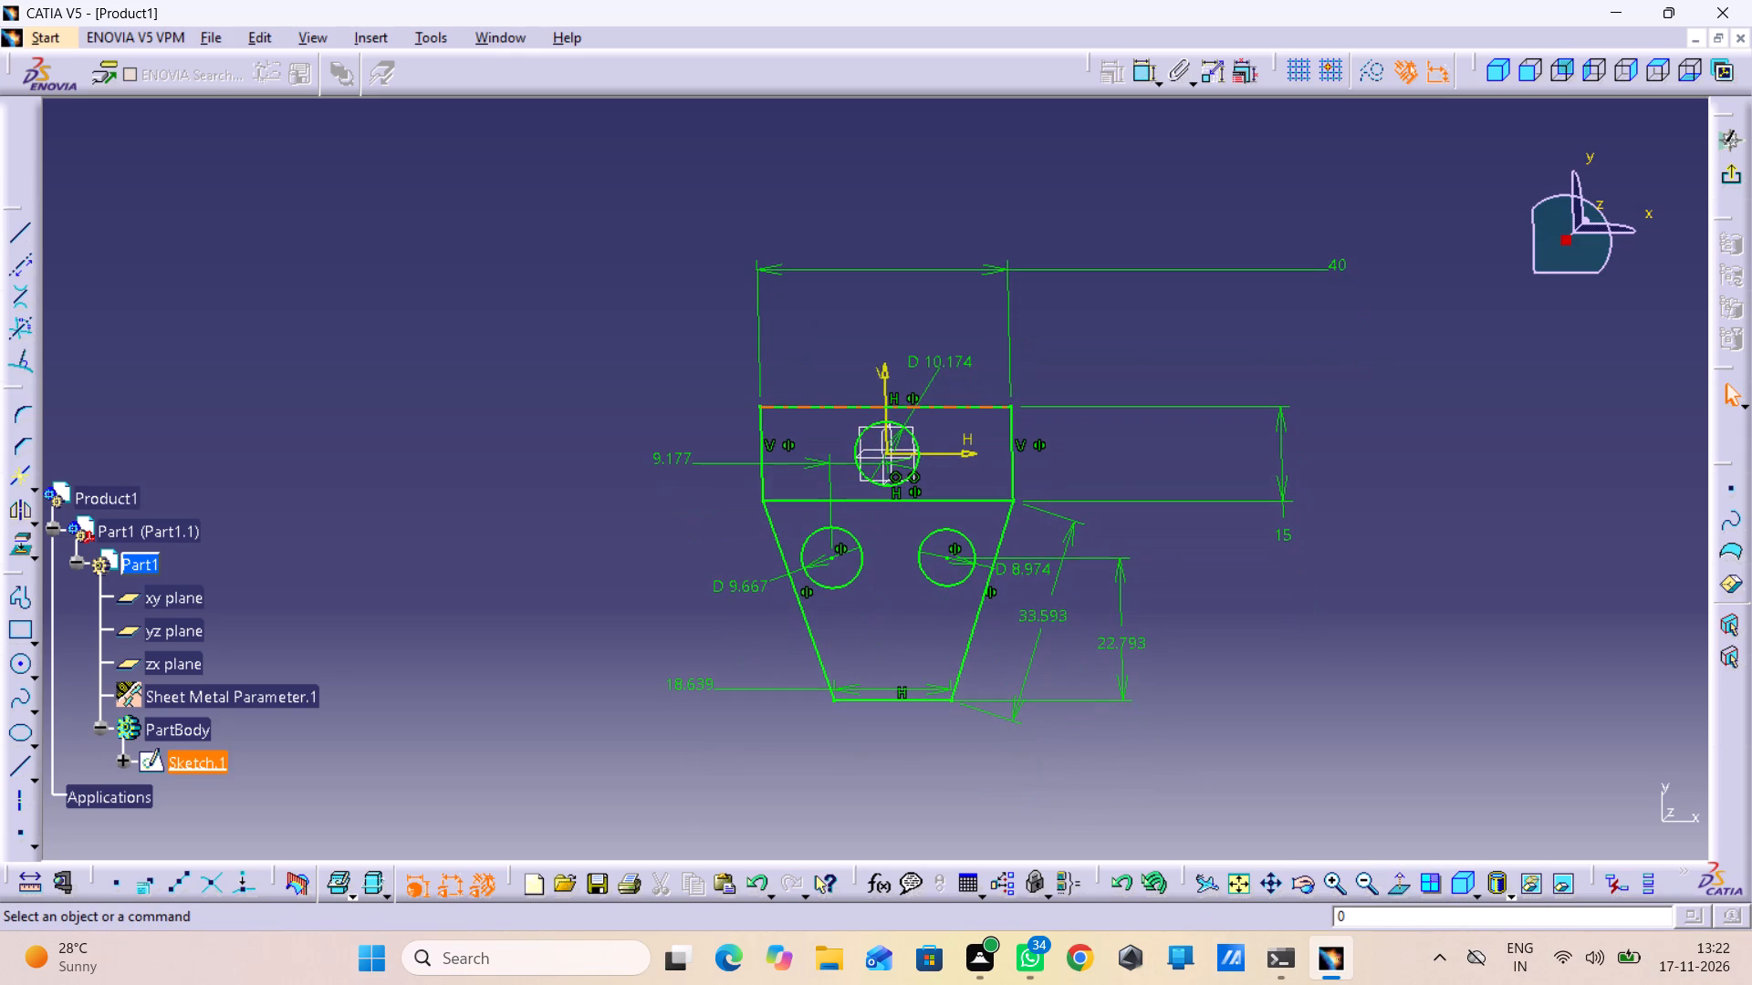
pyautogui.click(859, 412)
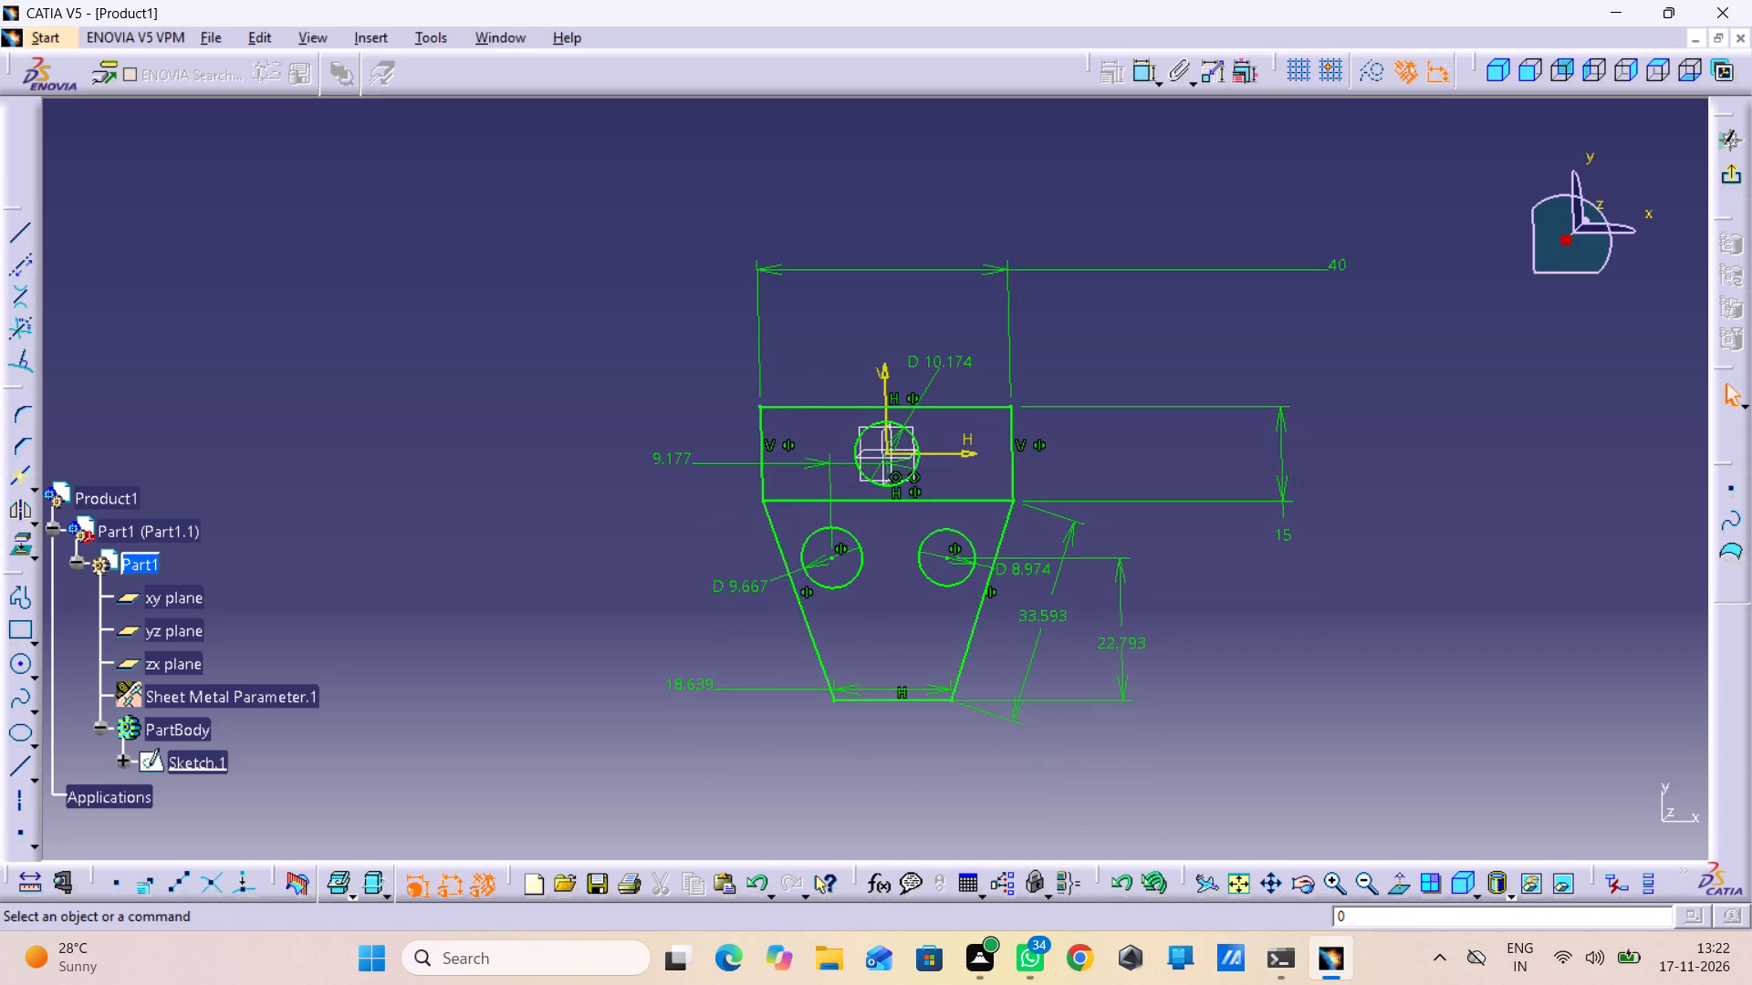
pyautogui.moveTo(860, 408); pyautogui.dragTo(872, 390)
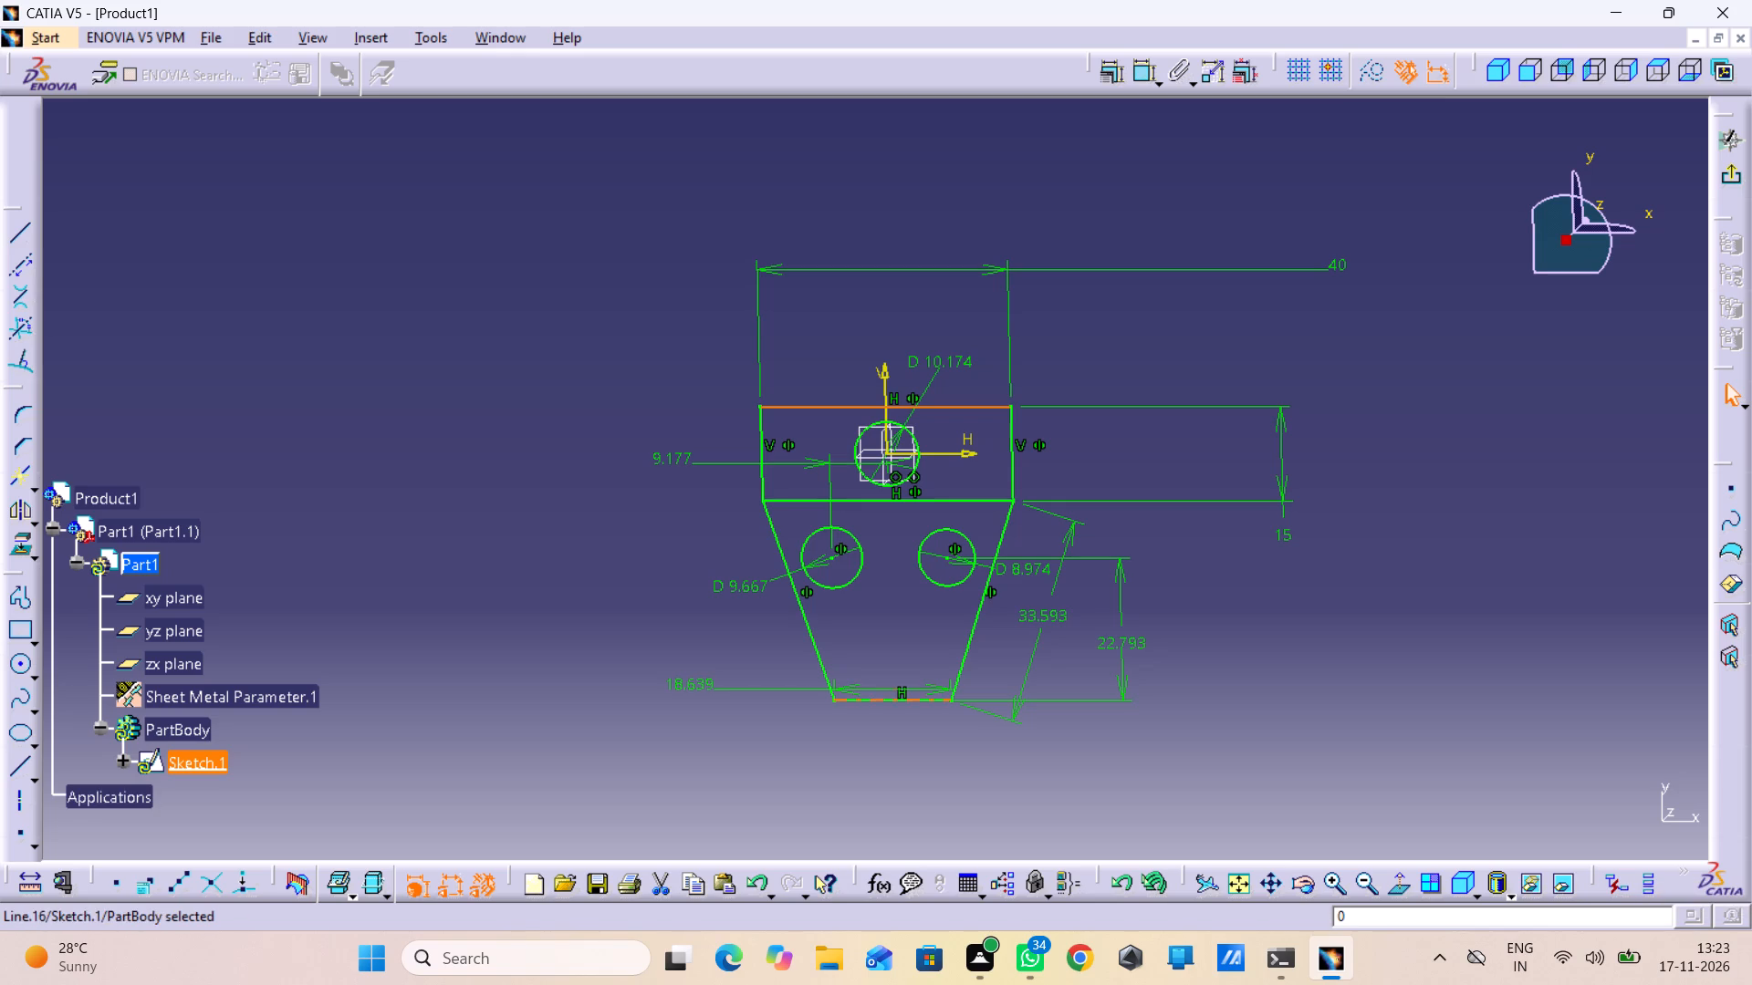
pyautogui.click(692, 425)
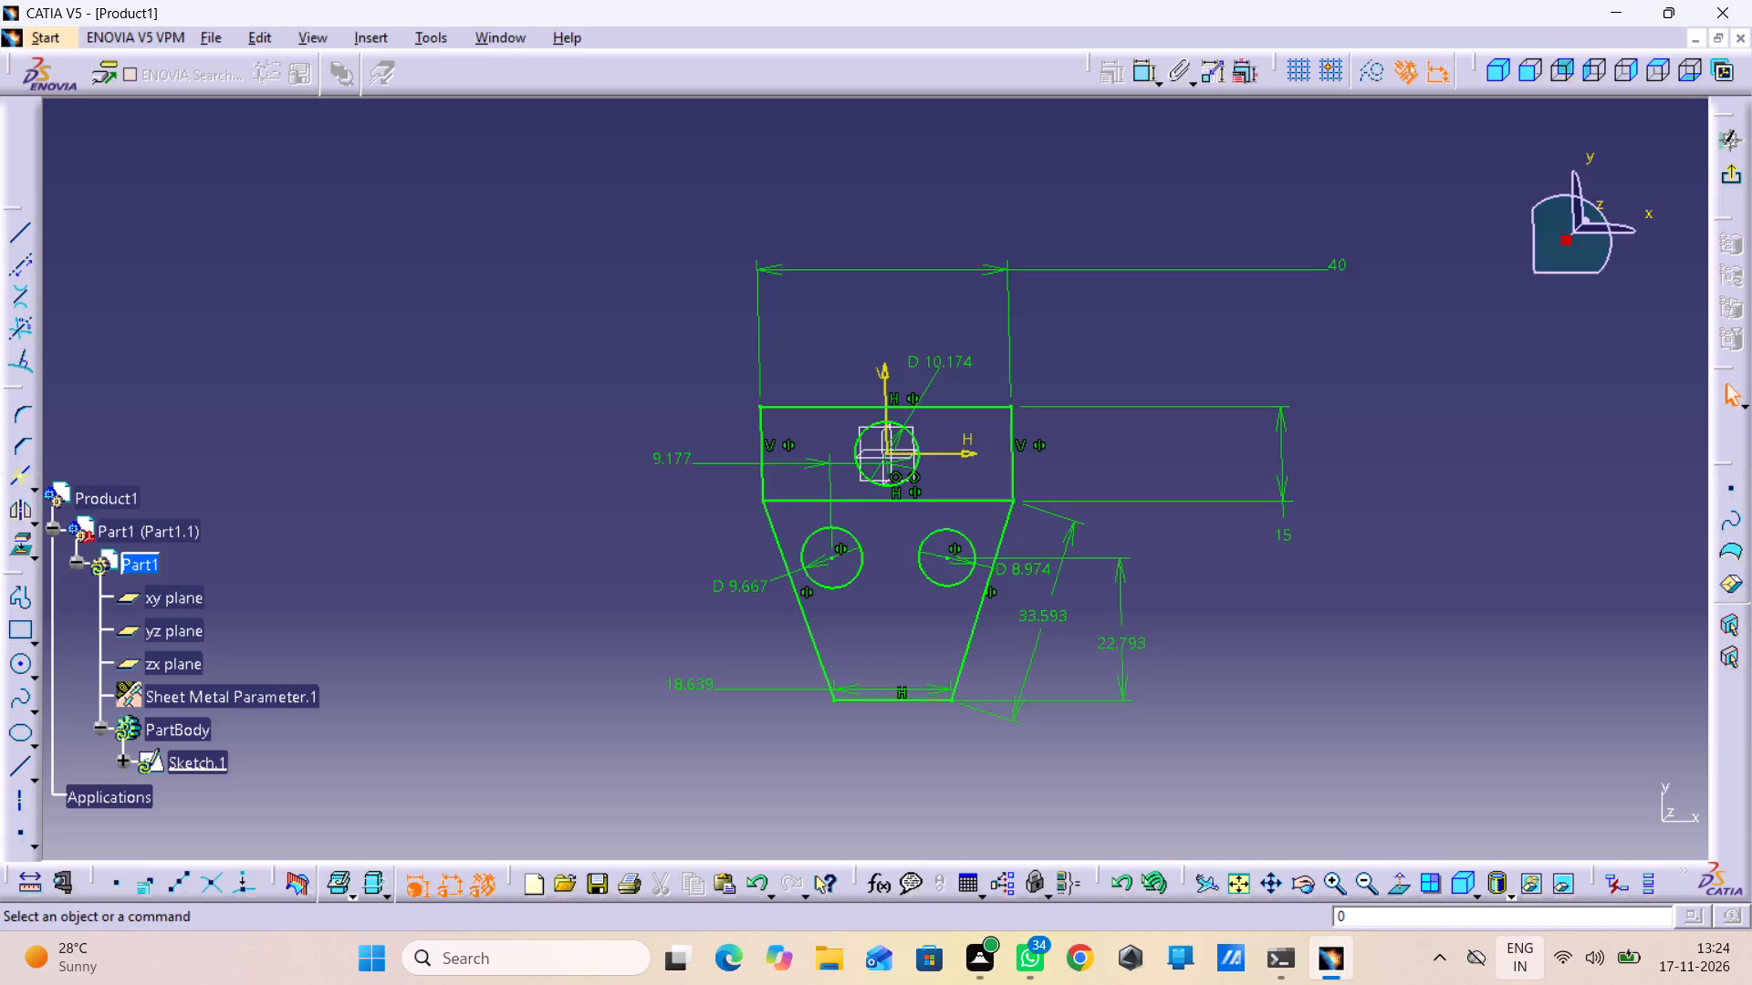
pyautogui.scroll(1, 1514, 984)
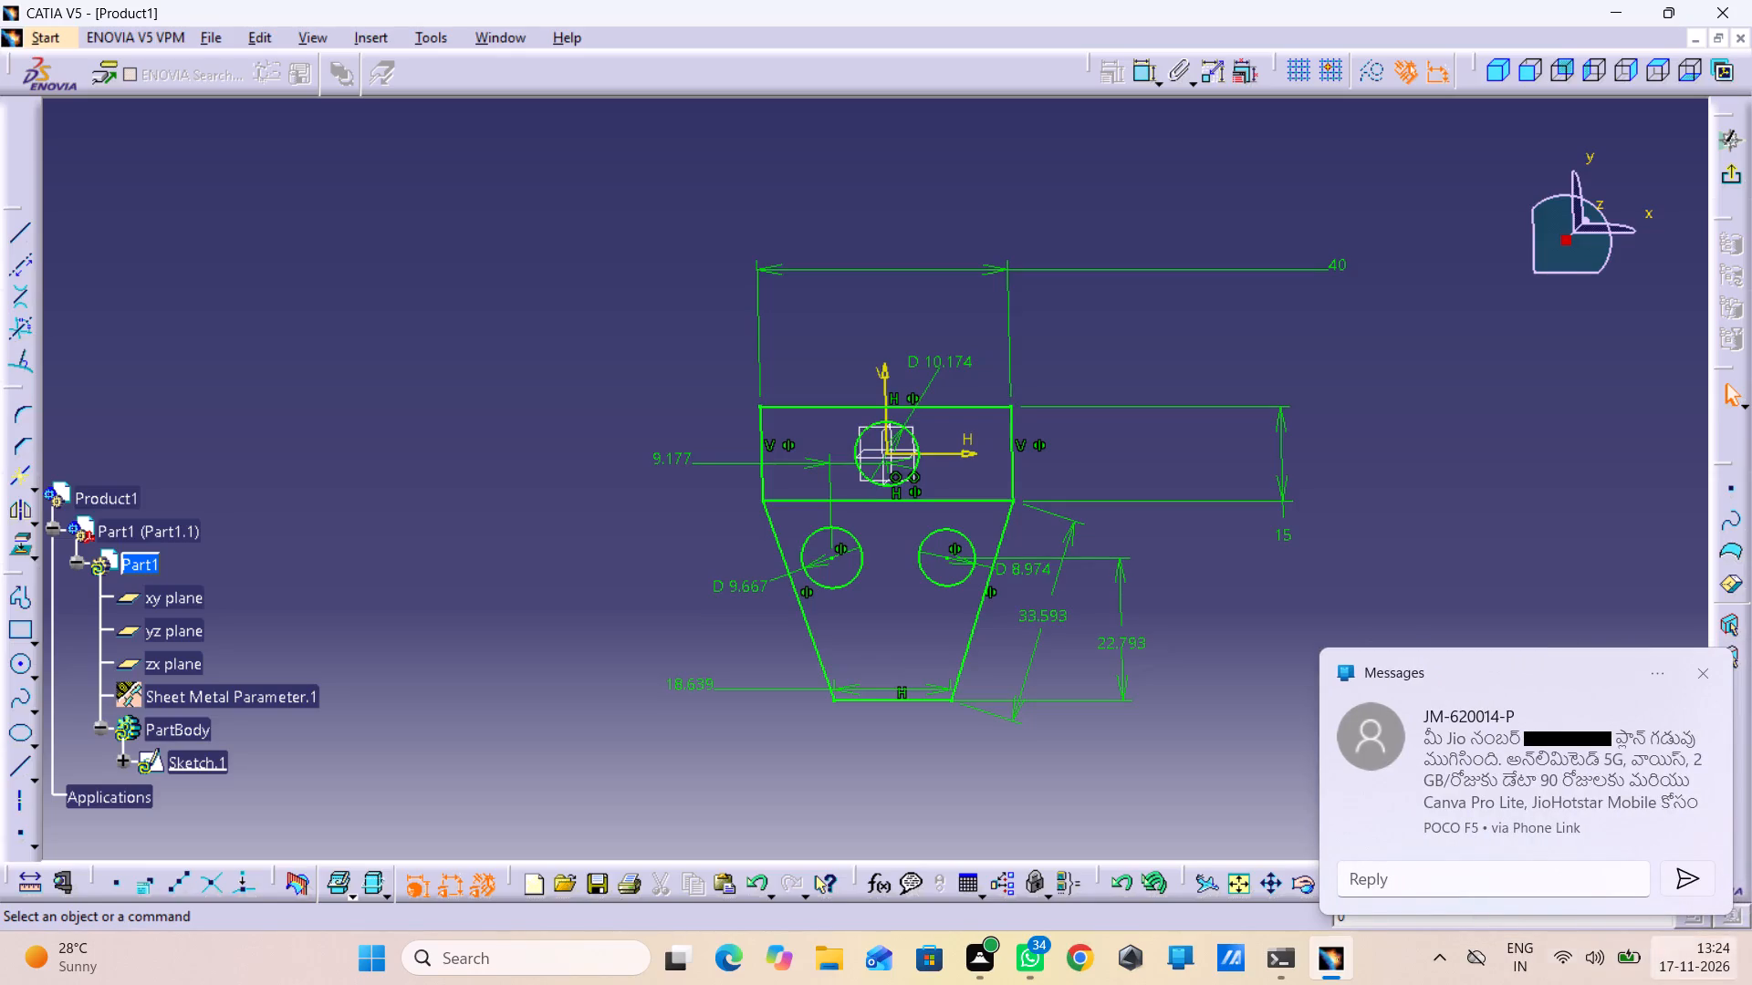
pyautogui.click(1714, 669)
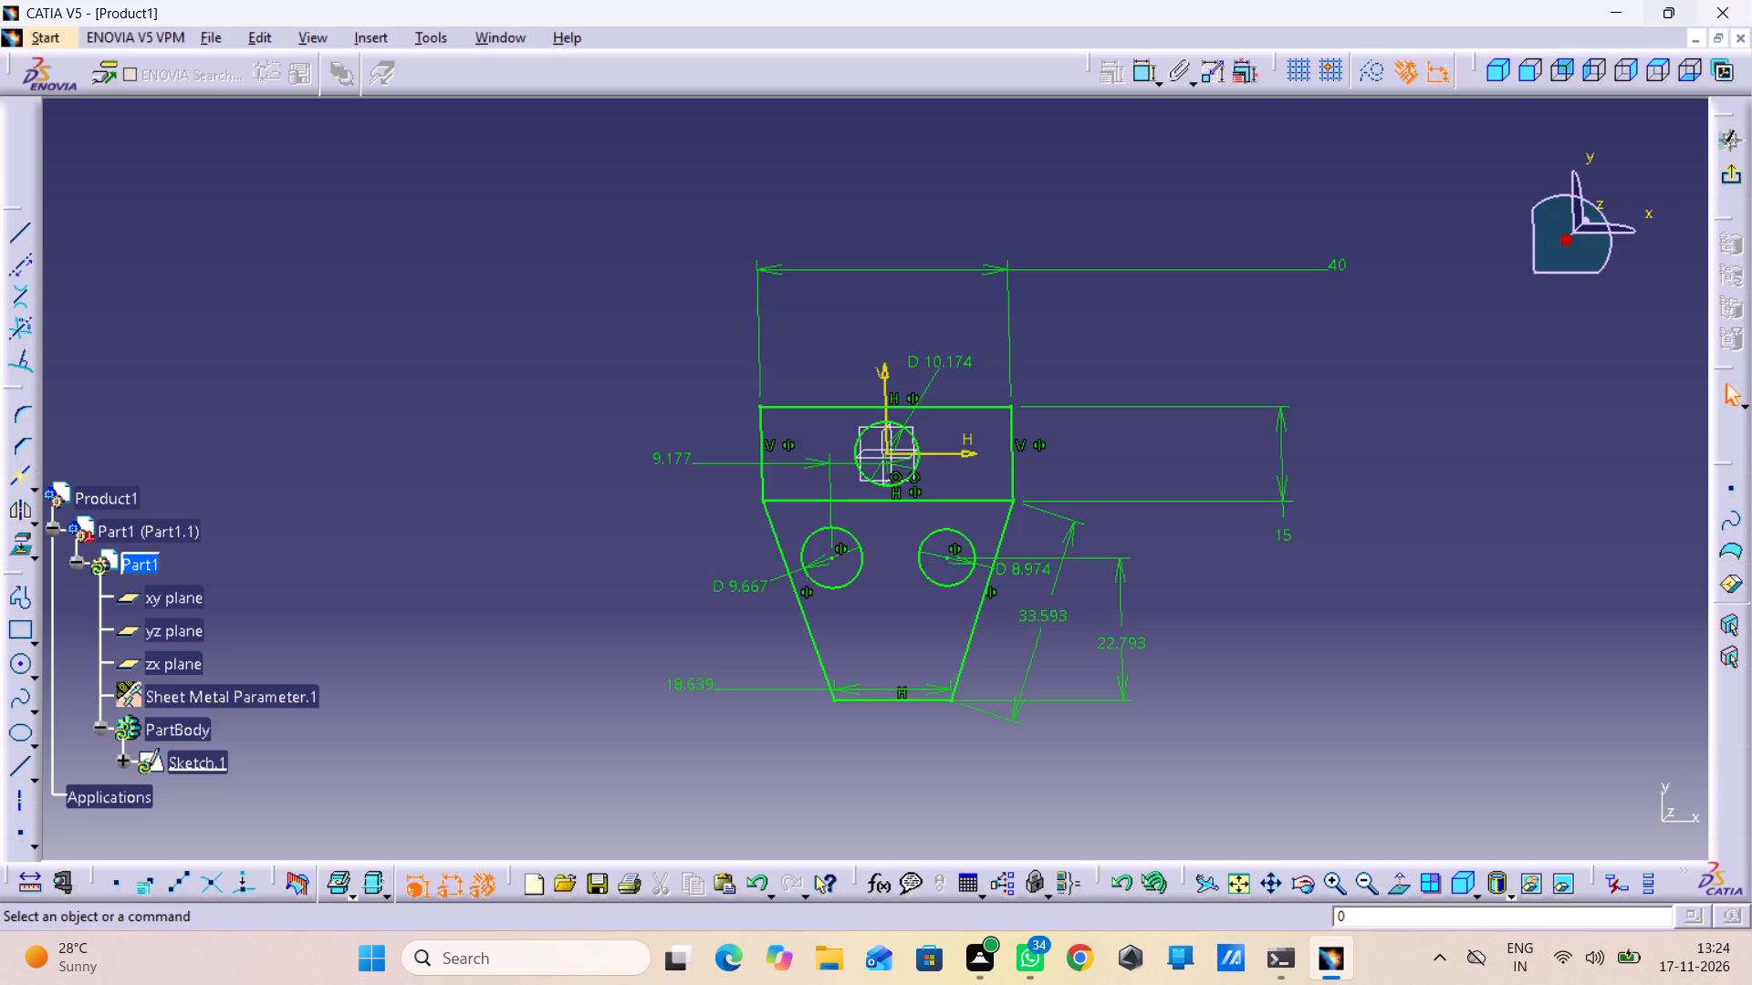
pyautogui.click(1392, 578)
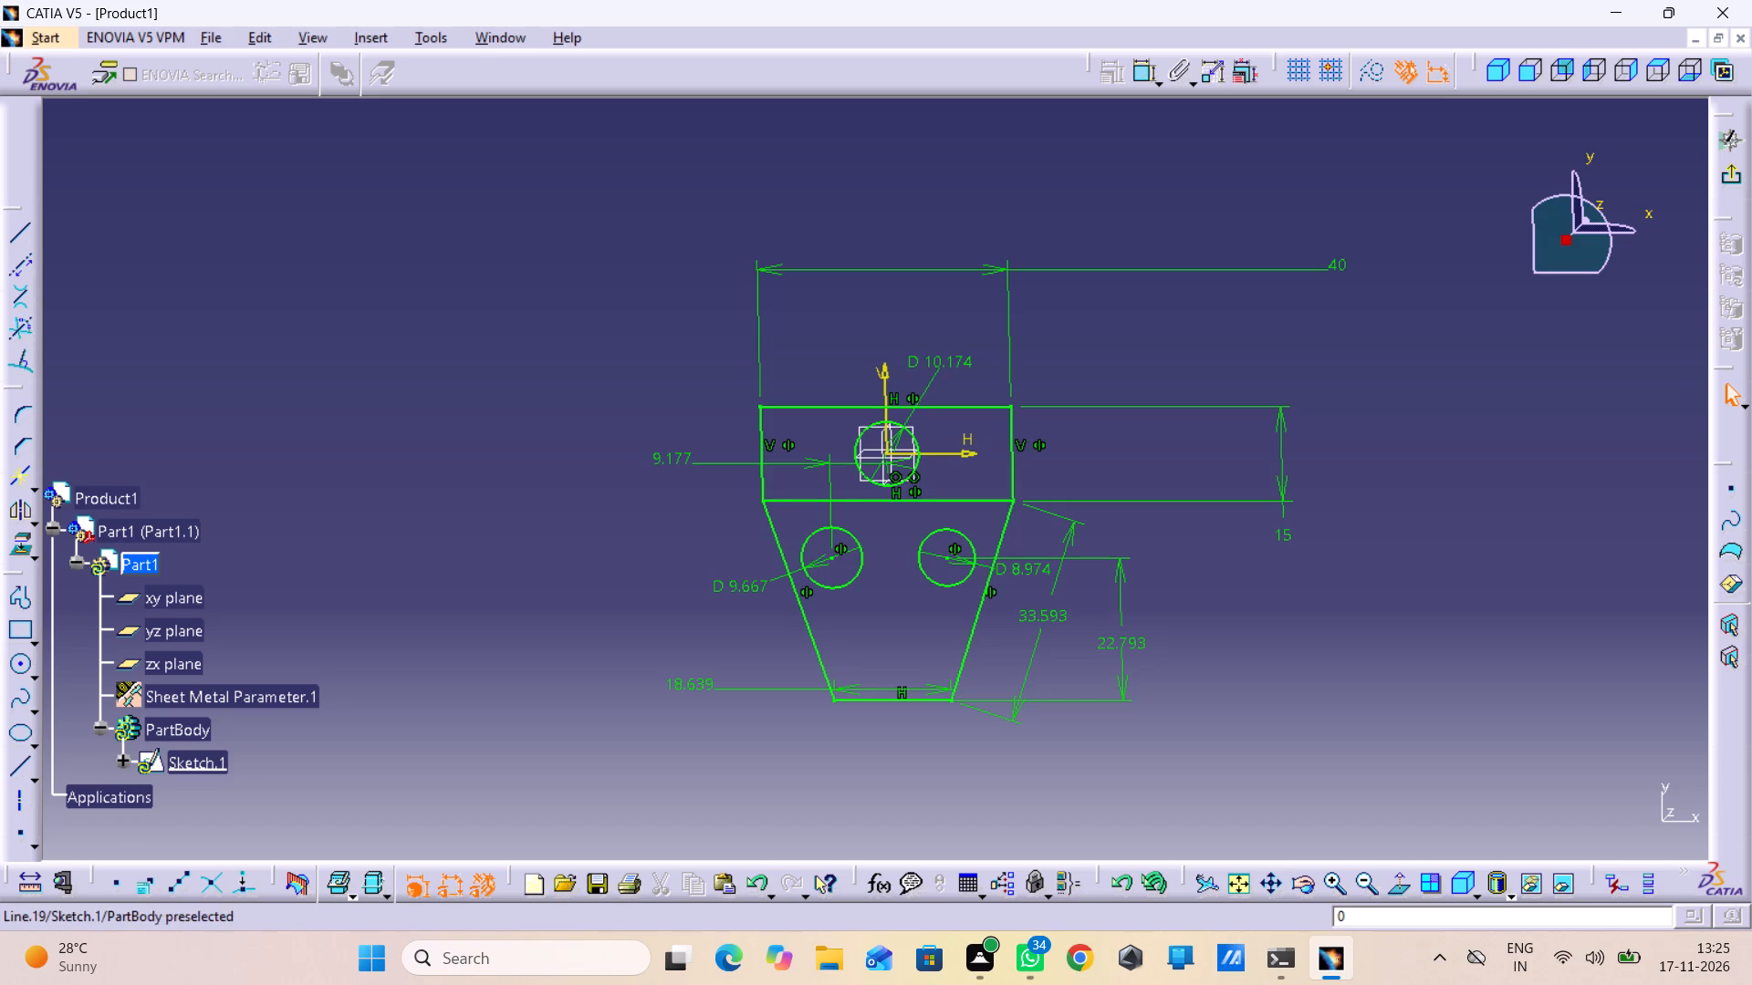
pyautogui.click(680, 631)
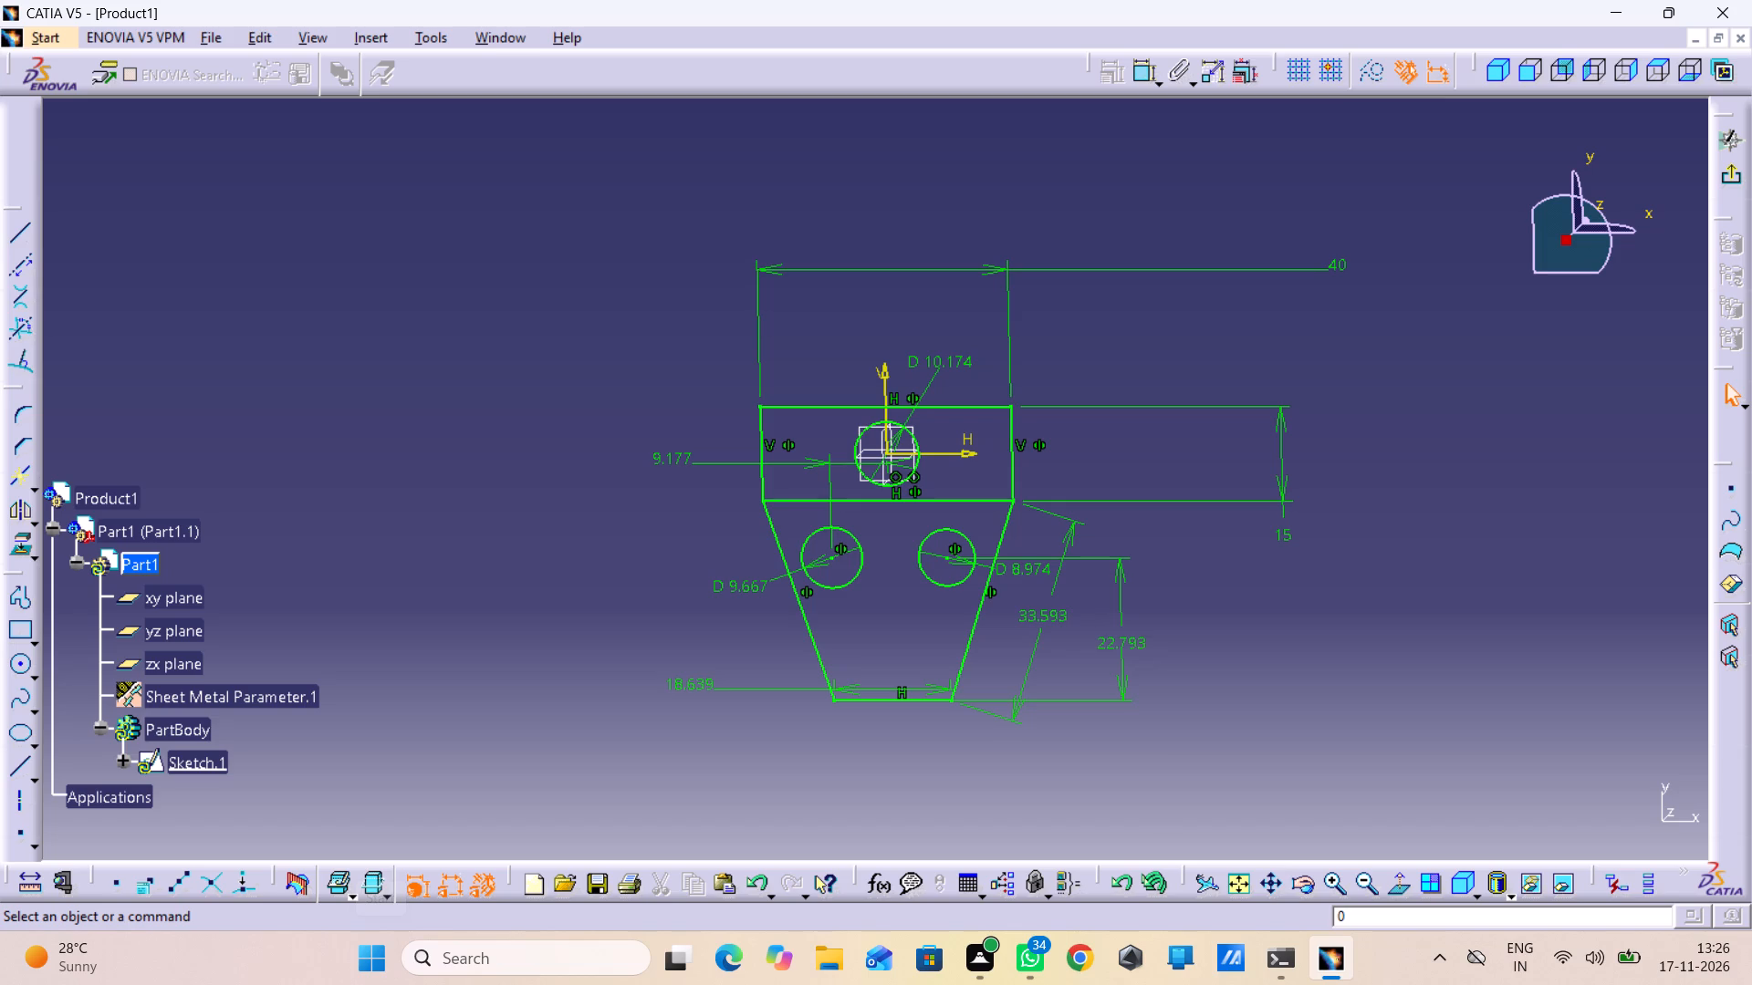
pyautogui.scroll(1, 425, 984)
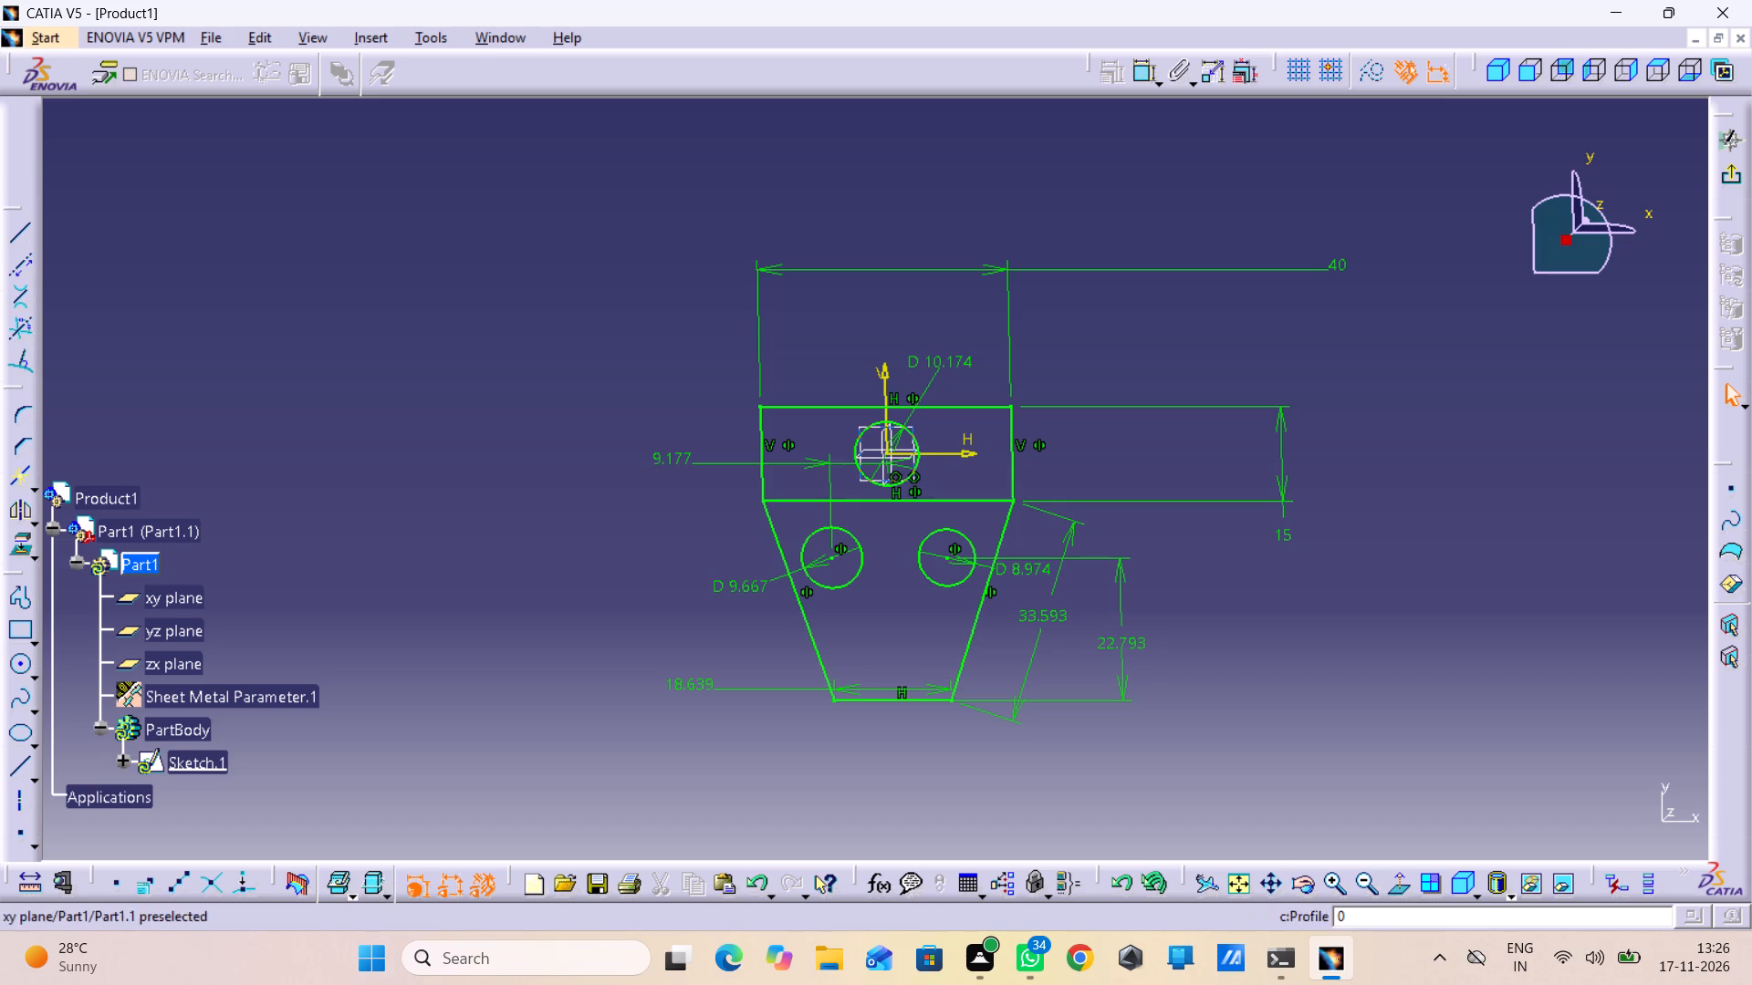
# Sketch a narrow slanted ellipse about 47 mm long left of the profile, centred about 38 mm from the vertical axis, level with the rectangle's lower edge.
pyautogui.click(19, 745)
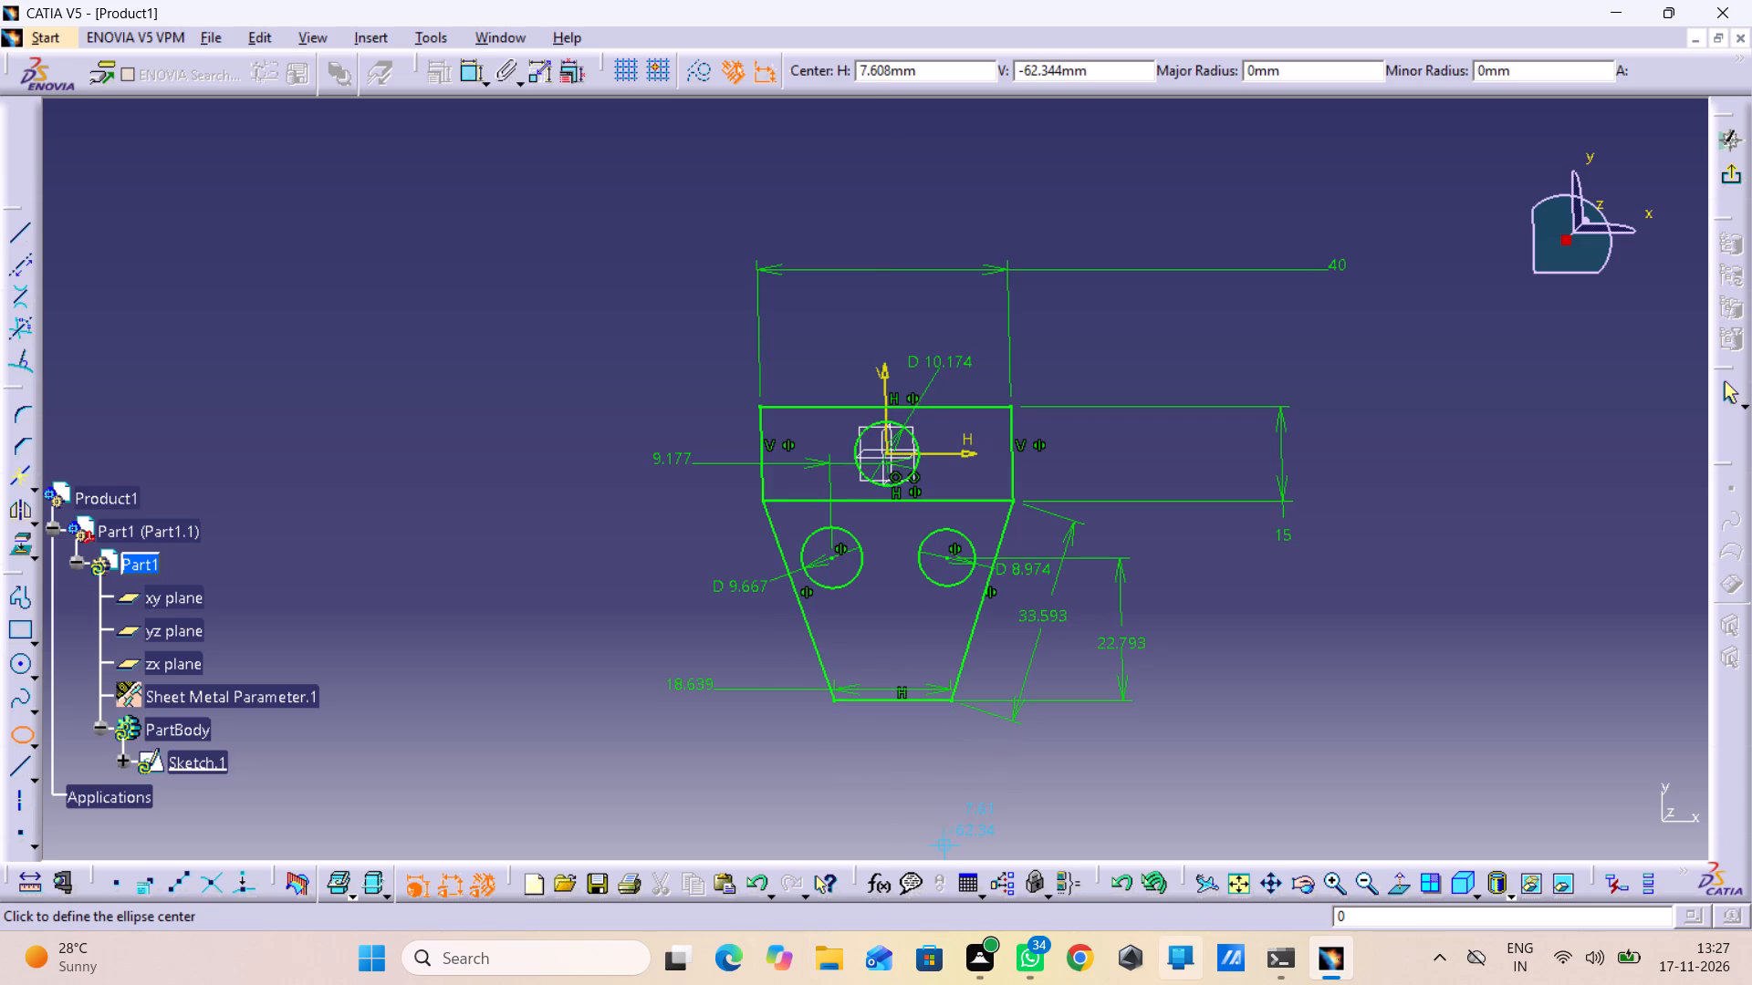
pyautogui.click(645, 501)
pyautogui.click(675, 358)
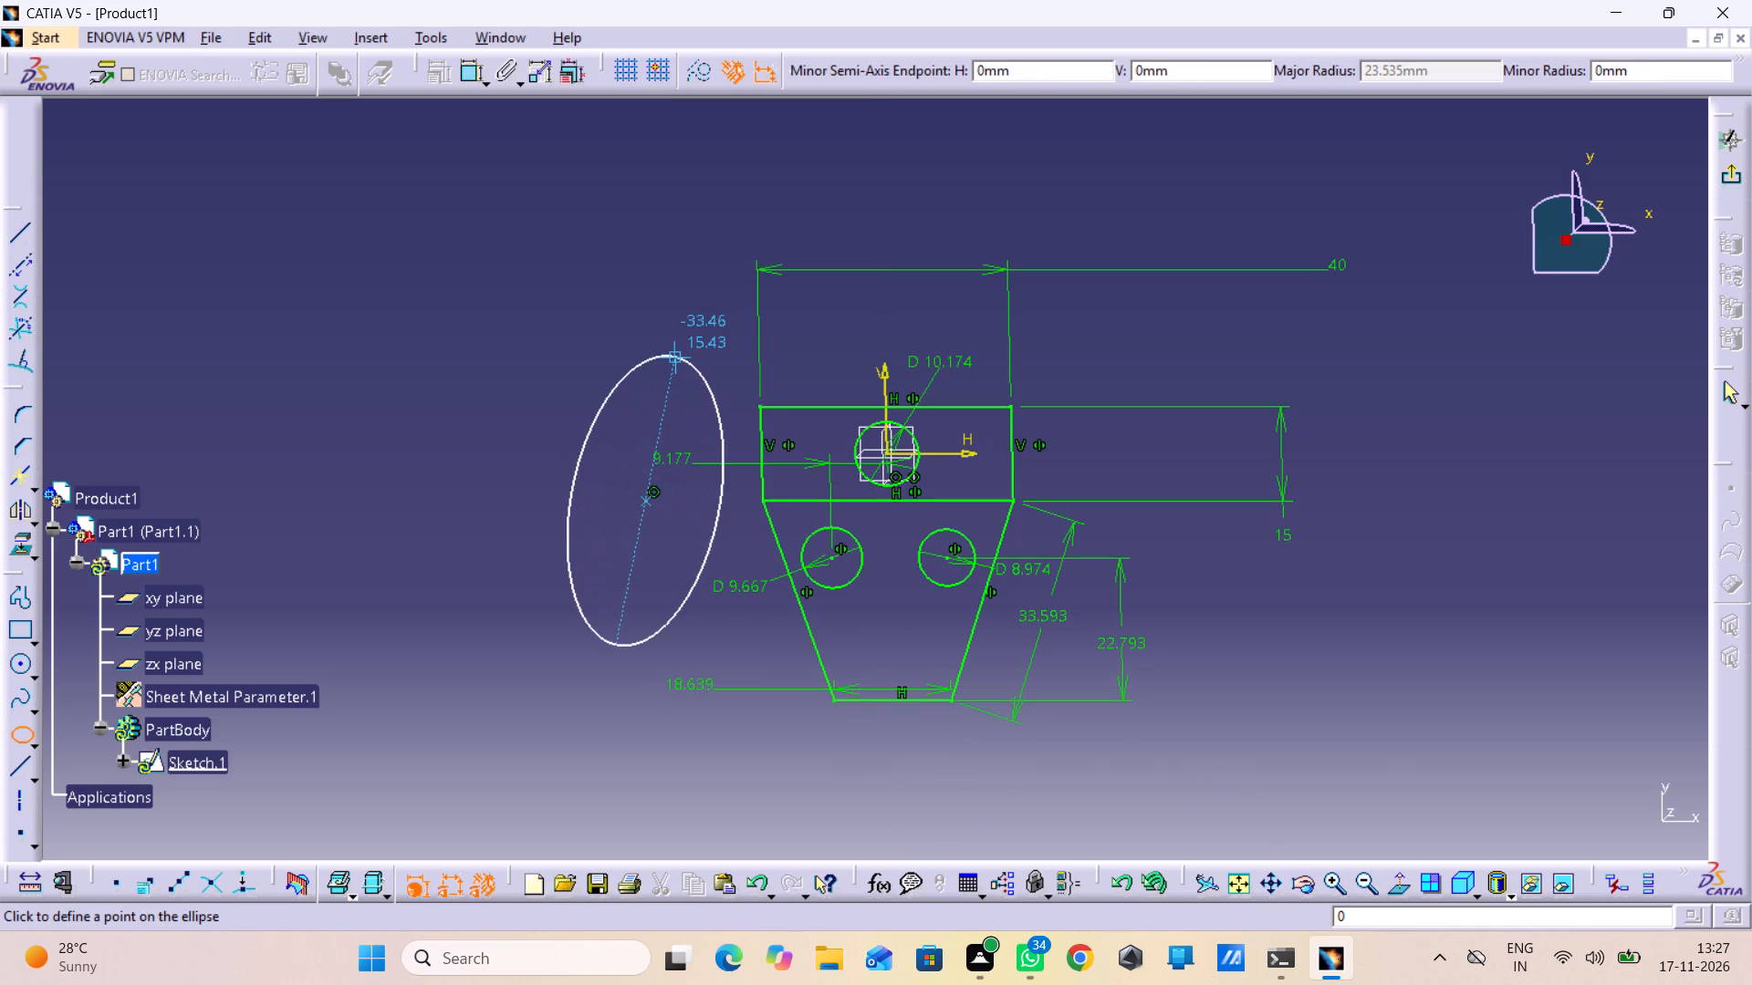
pyautogui.click(662, 523)
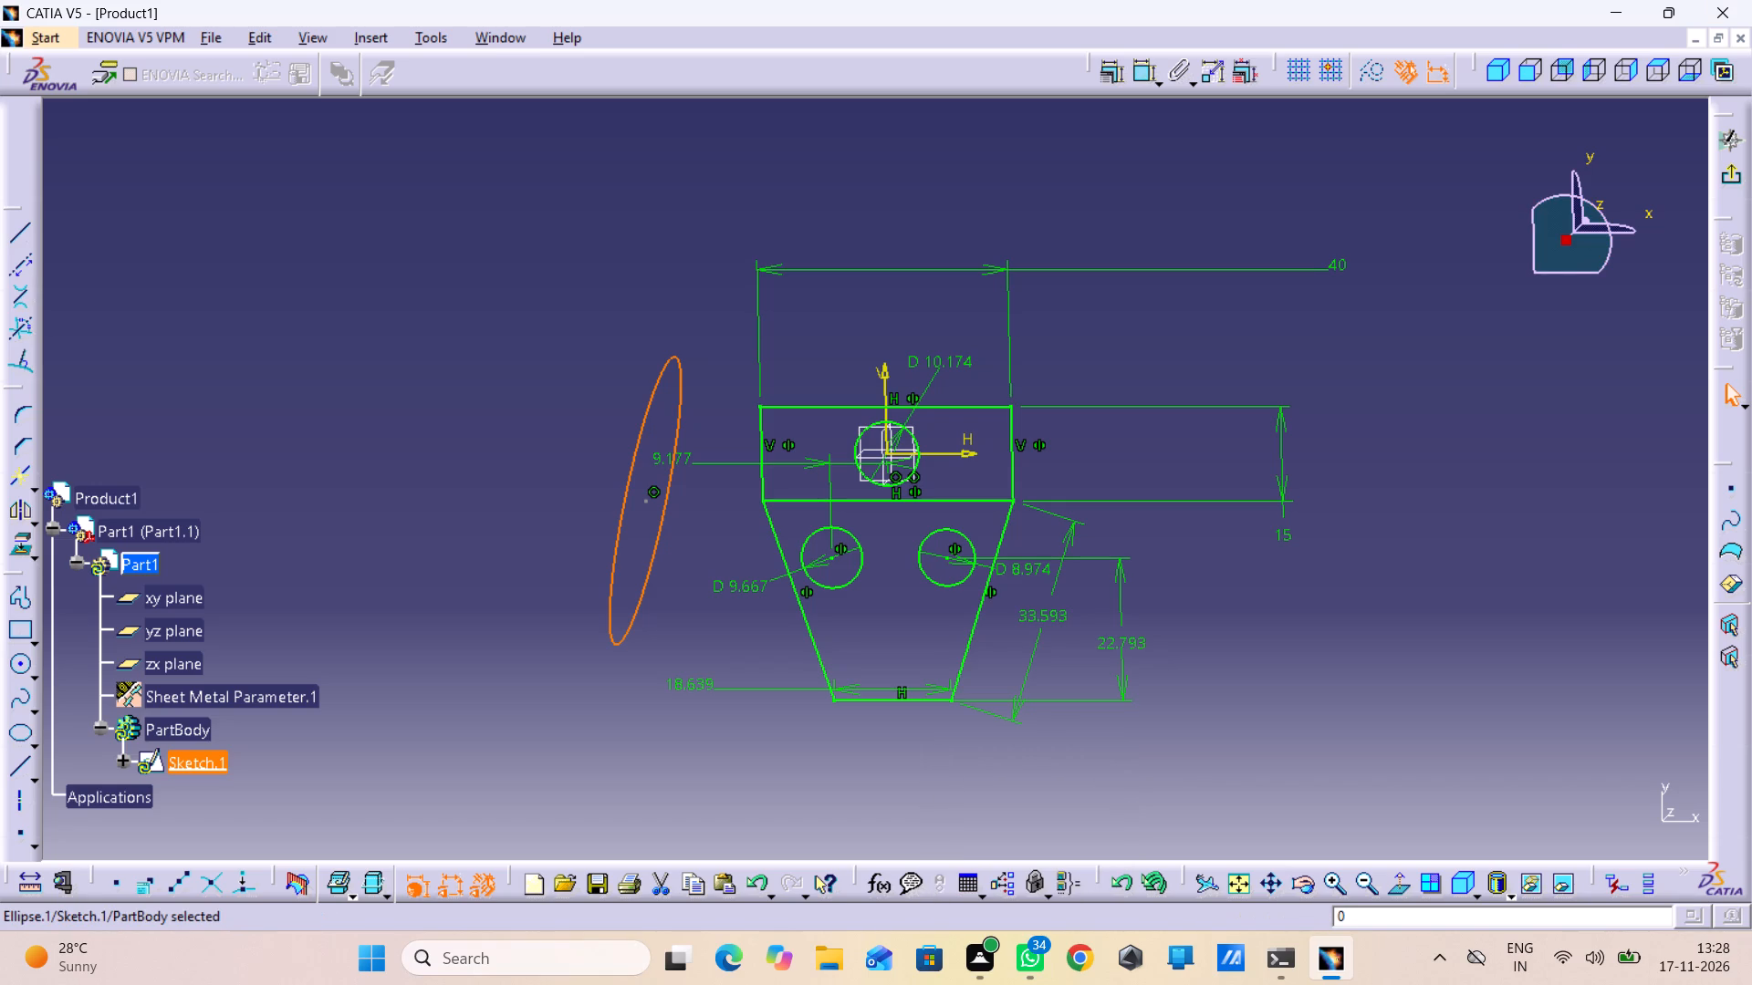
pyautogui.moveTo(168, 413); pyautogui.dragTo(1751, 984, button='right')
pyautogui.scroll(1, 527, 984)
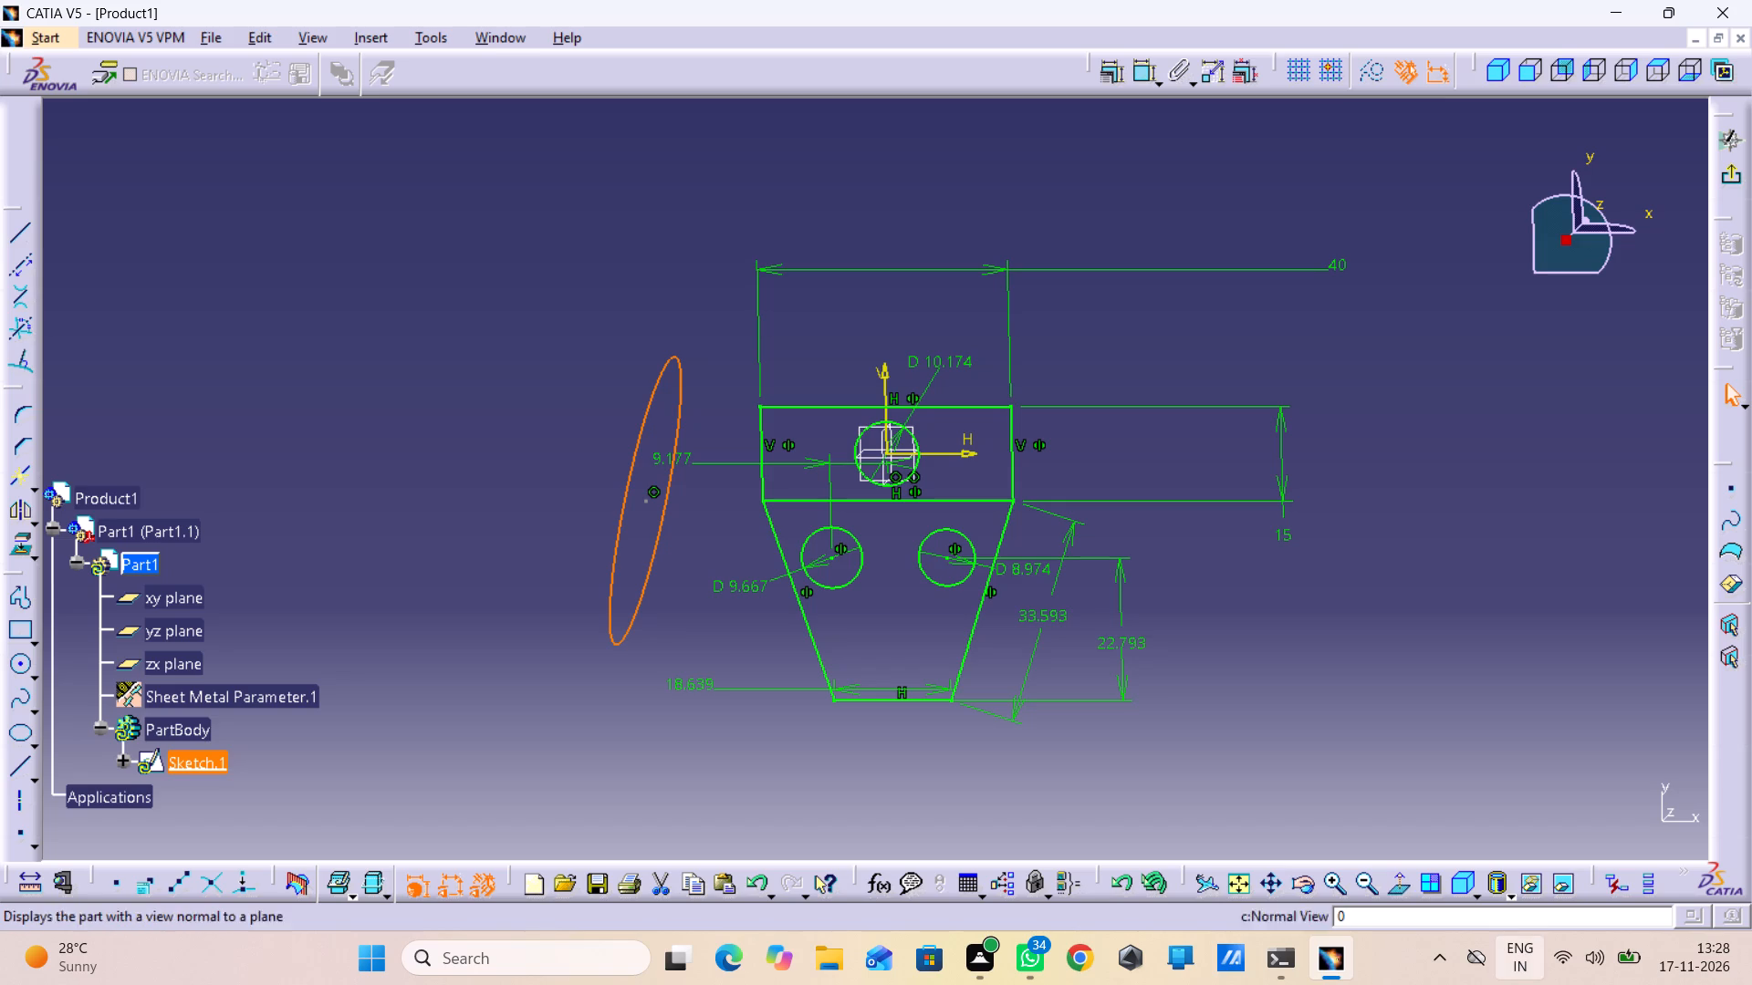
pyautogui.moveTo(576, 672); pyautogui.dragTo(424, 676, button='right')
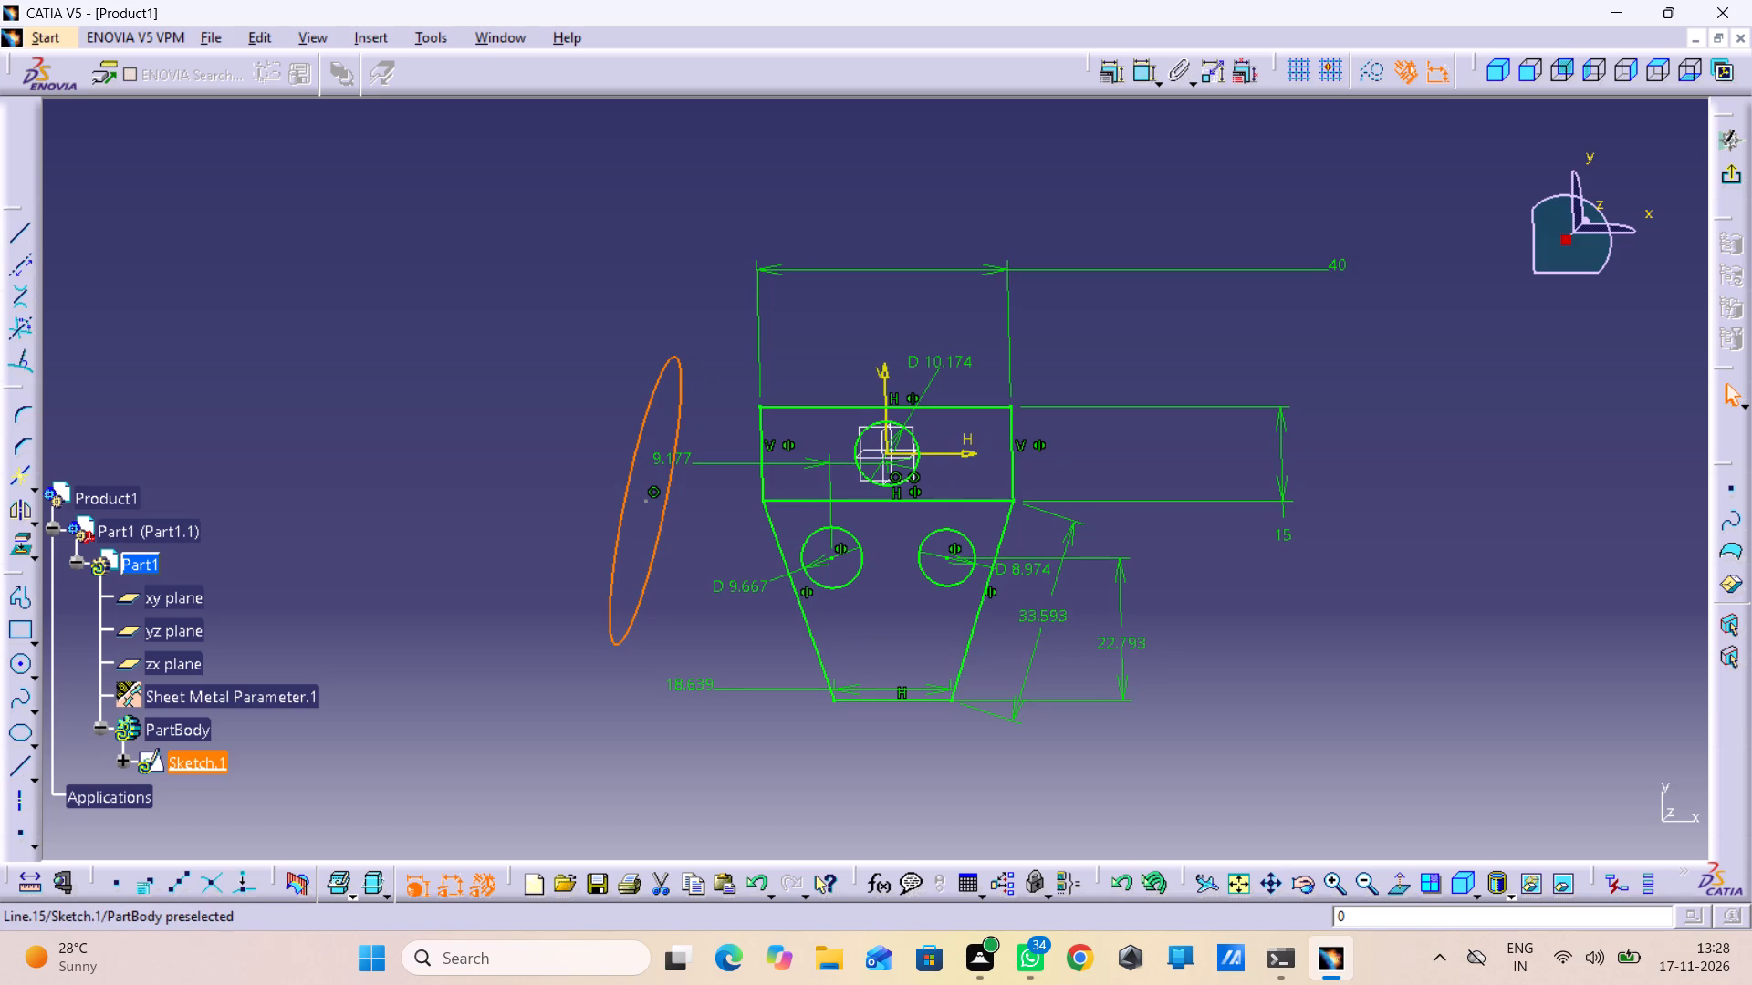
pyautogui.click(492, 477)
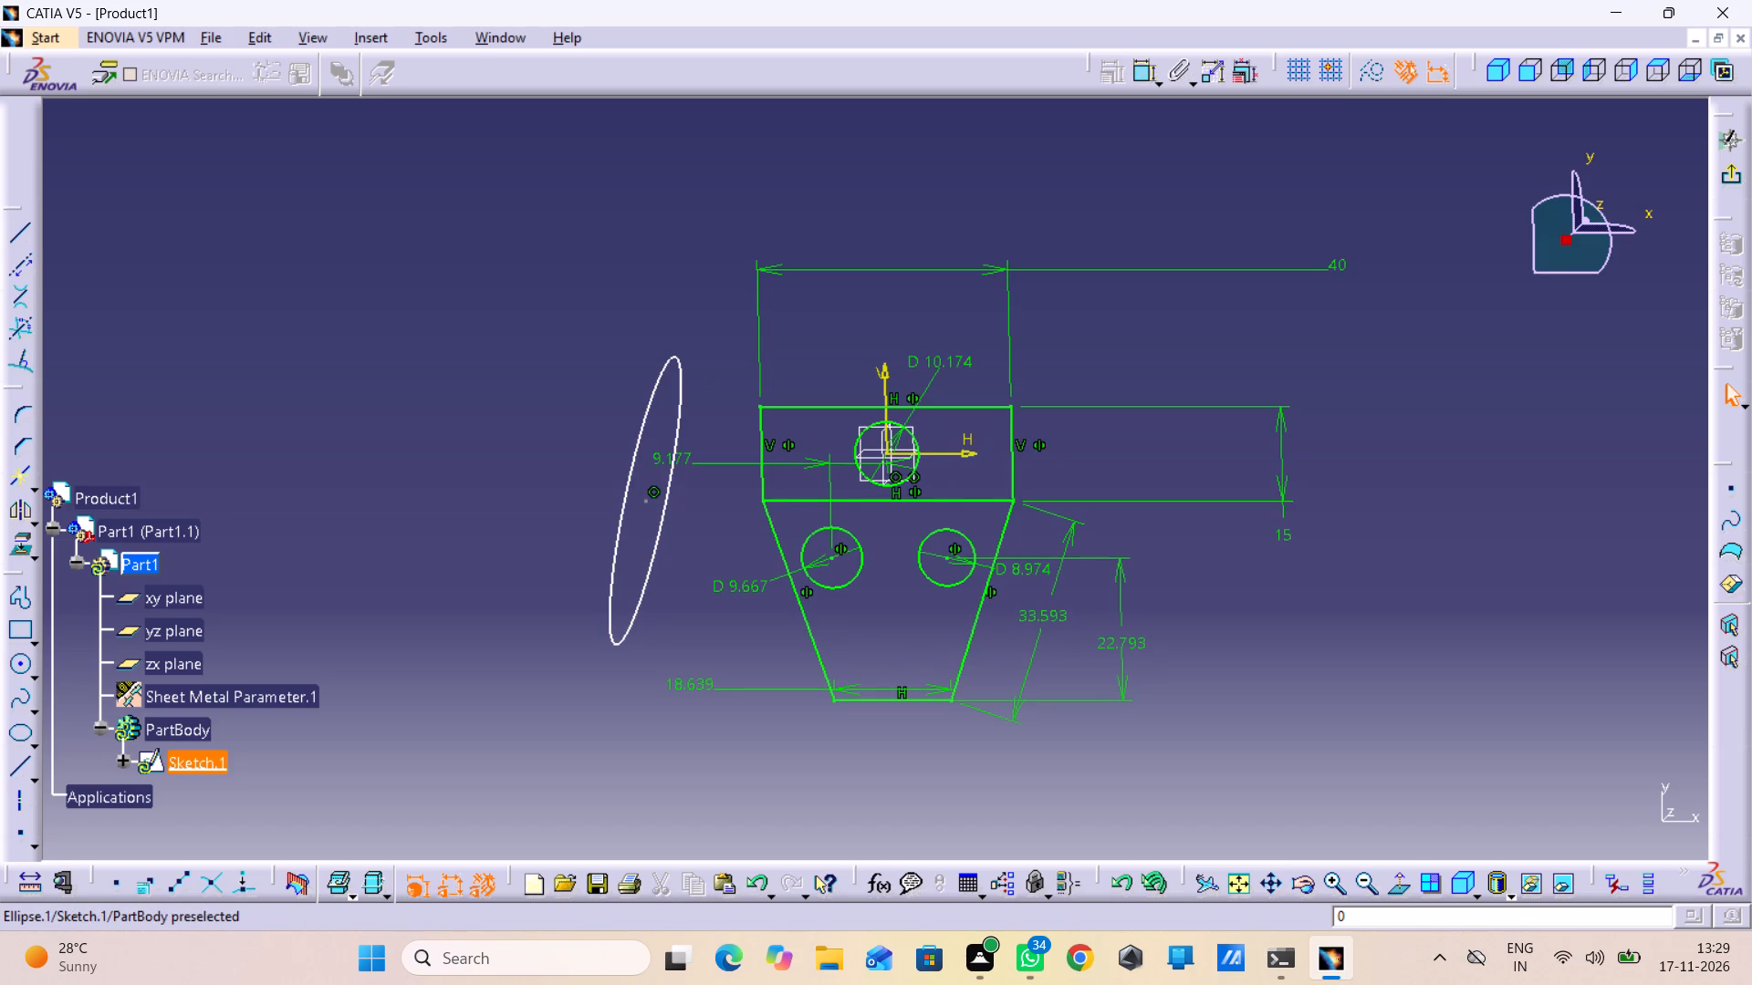
# Move the slanted ellipse farther left, away from the tapered profile and its dimensions.
pyautogui.moveTo(679, 355); pyautogui.dragTo(612, 370)
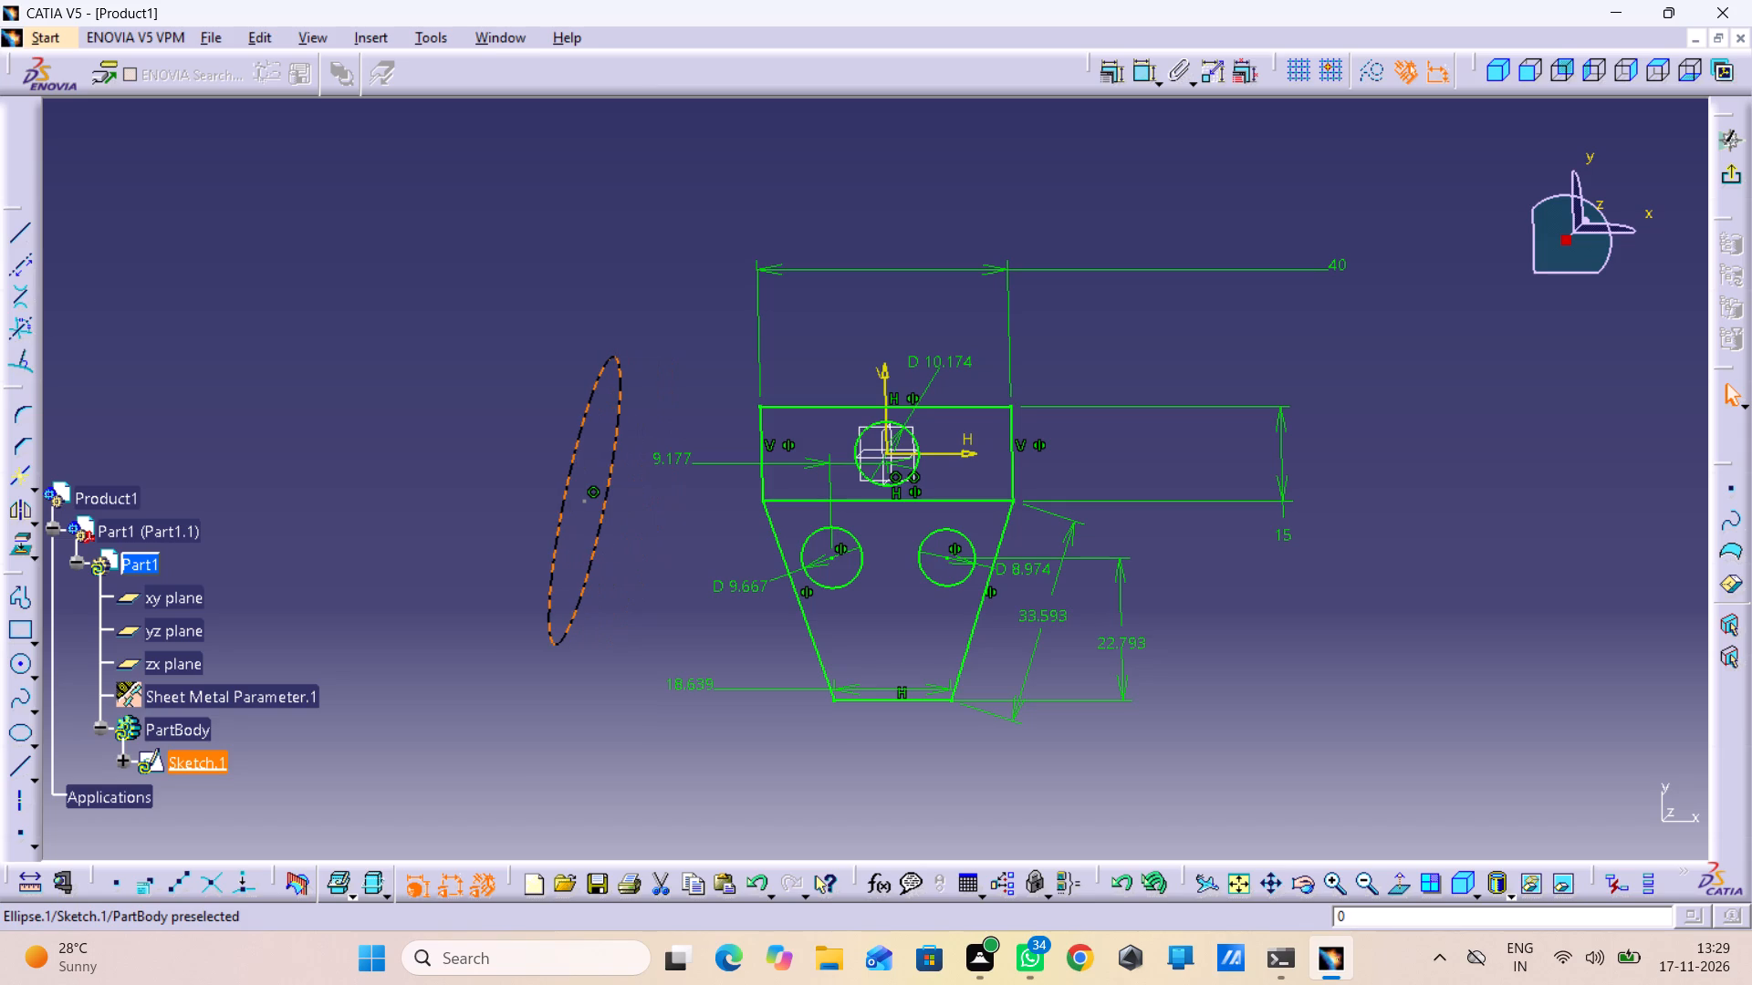
pyautogui.moveTo(612, 370); pyautogui.dragTo(578, 364)
pyautogui.moveTo(611, 372); pyautogui.dragTo(578, 364, button='right')
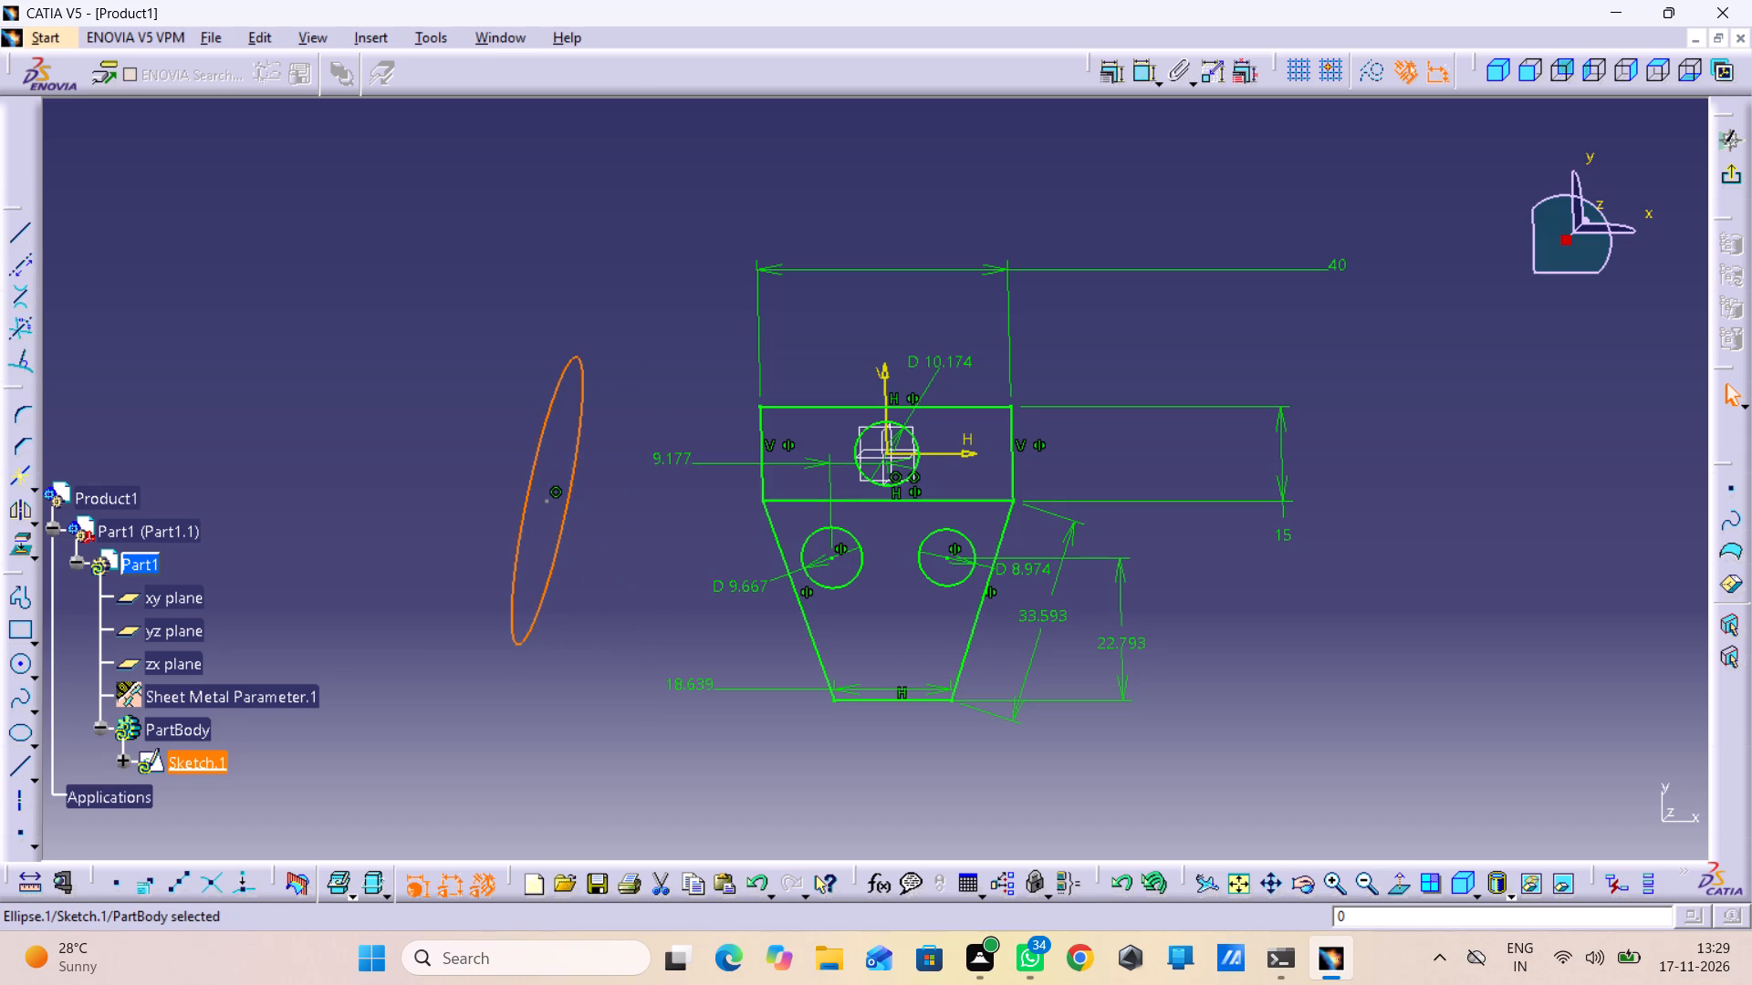
pyautogui.click(620, 471)
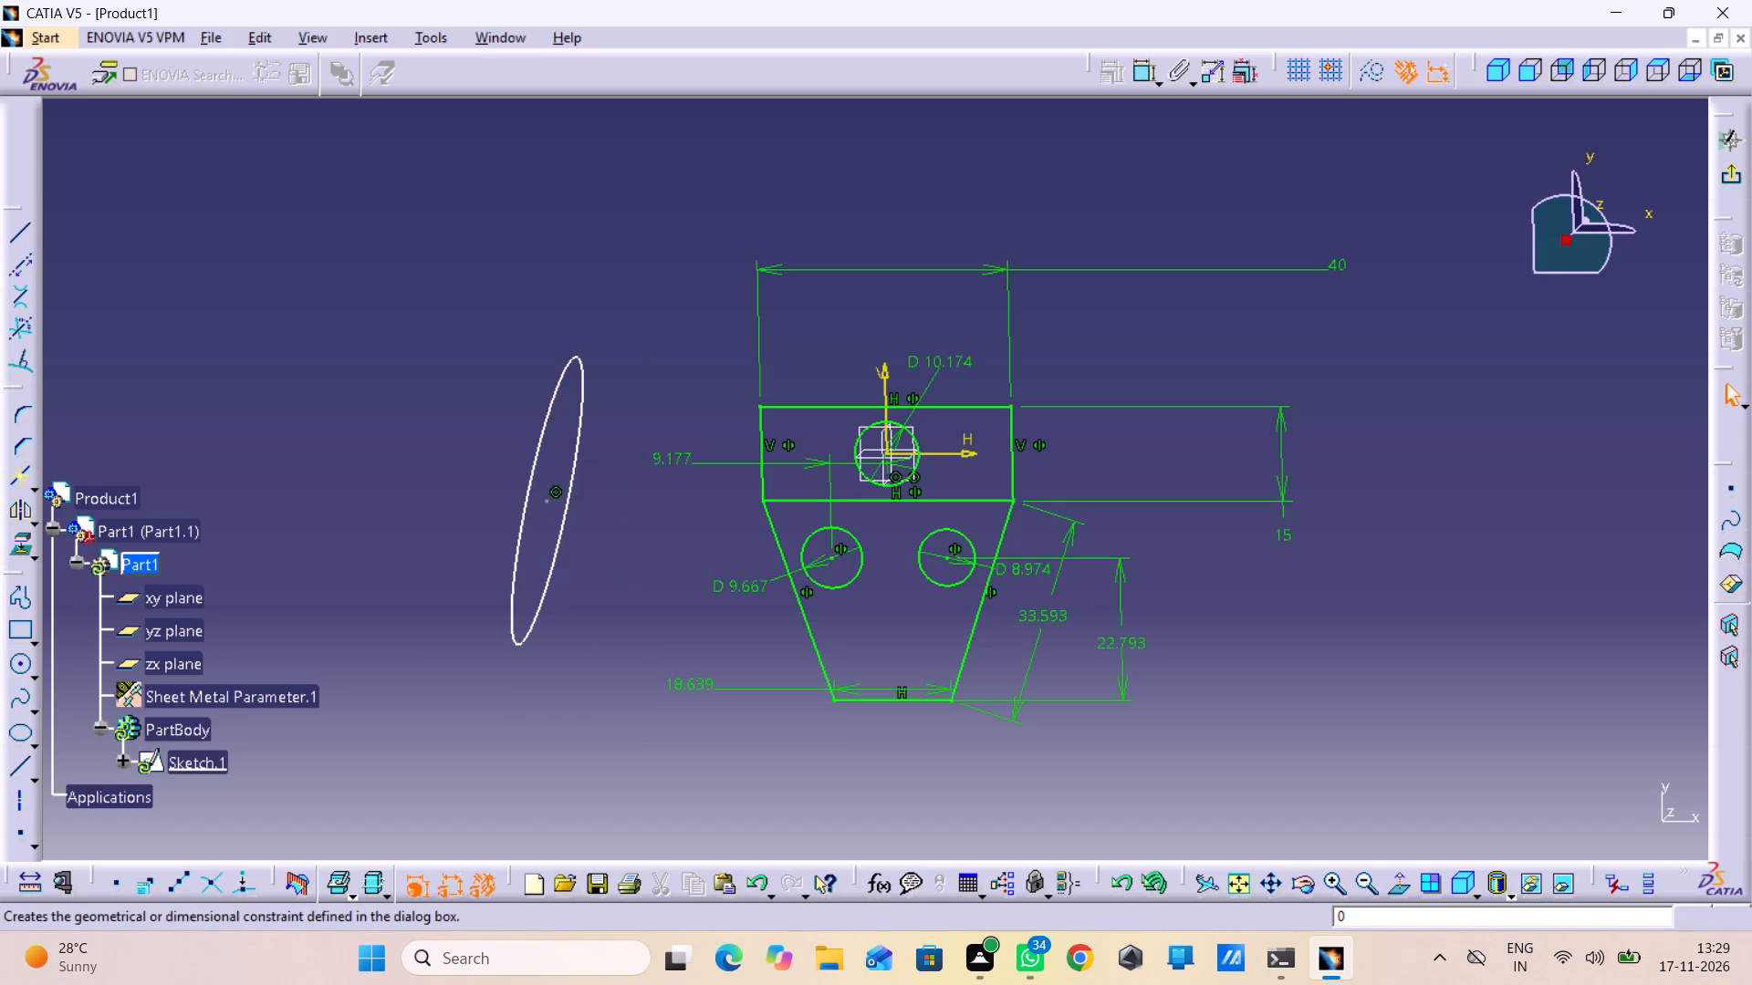
# Dimension the ellipse's major axis, placing the dimension to the left of the ellipse.
pyautogui.doubleClick(1145, 72)
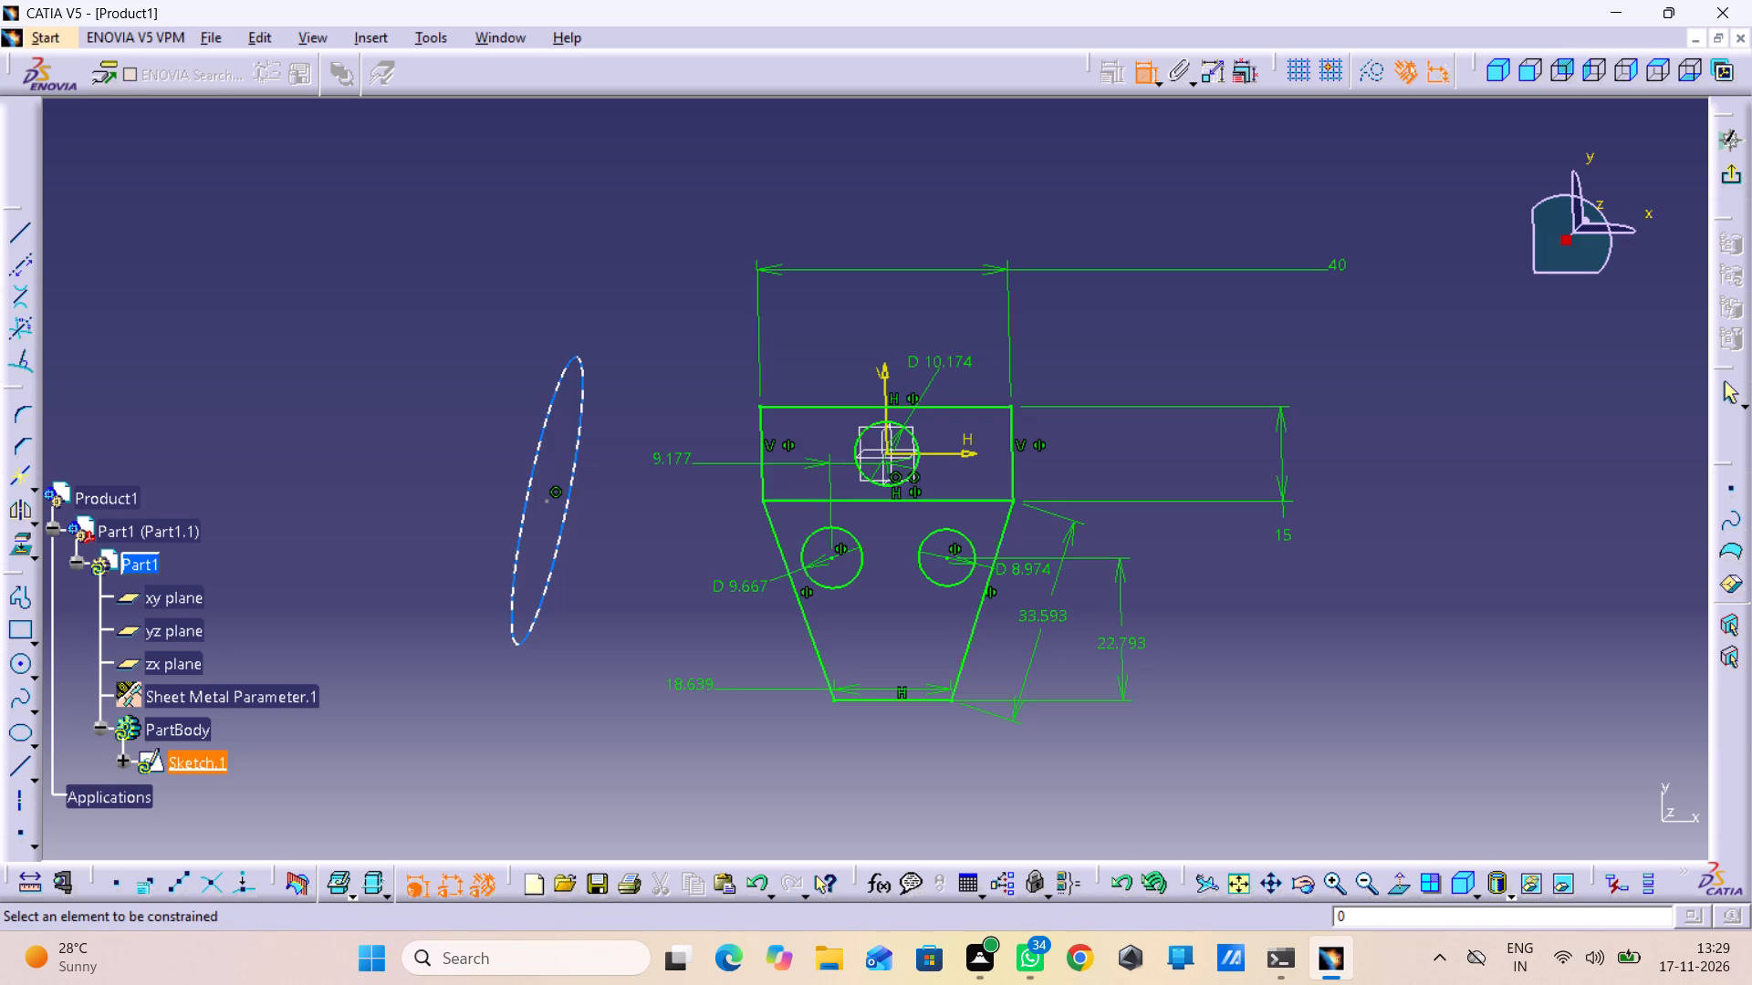
pyautogui.click(547, 410)
pyautogui.click(461, 482)
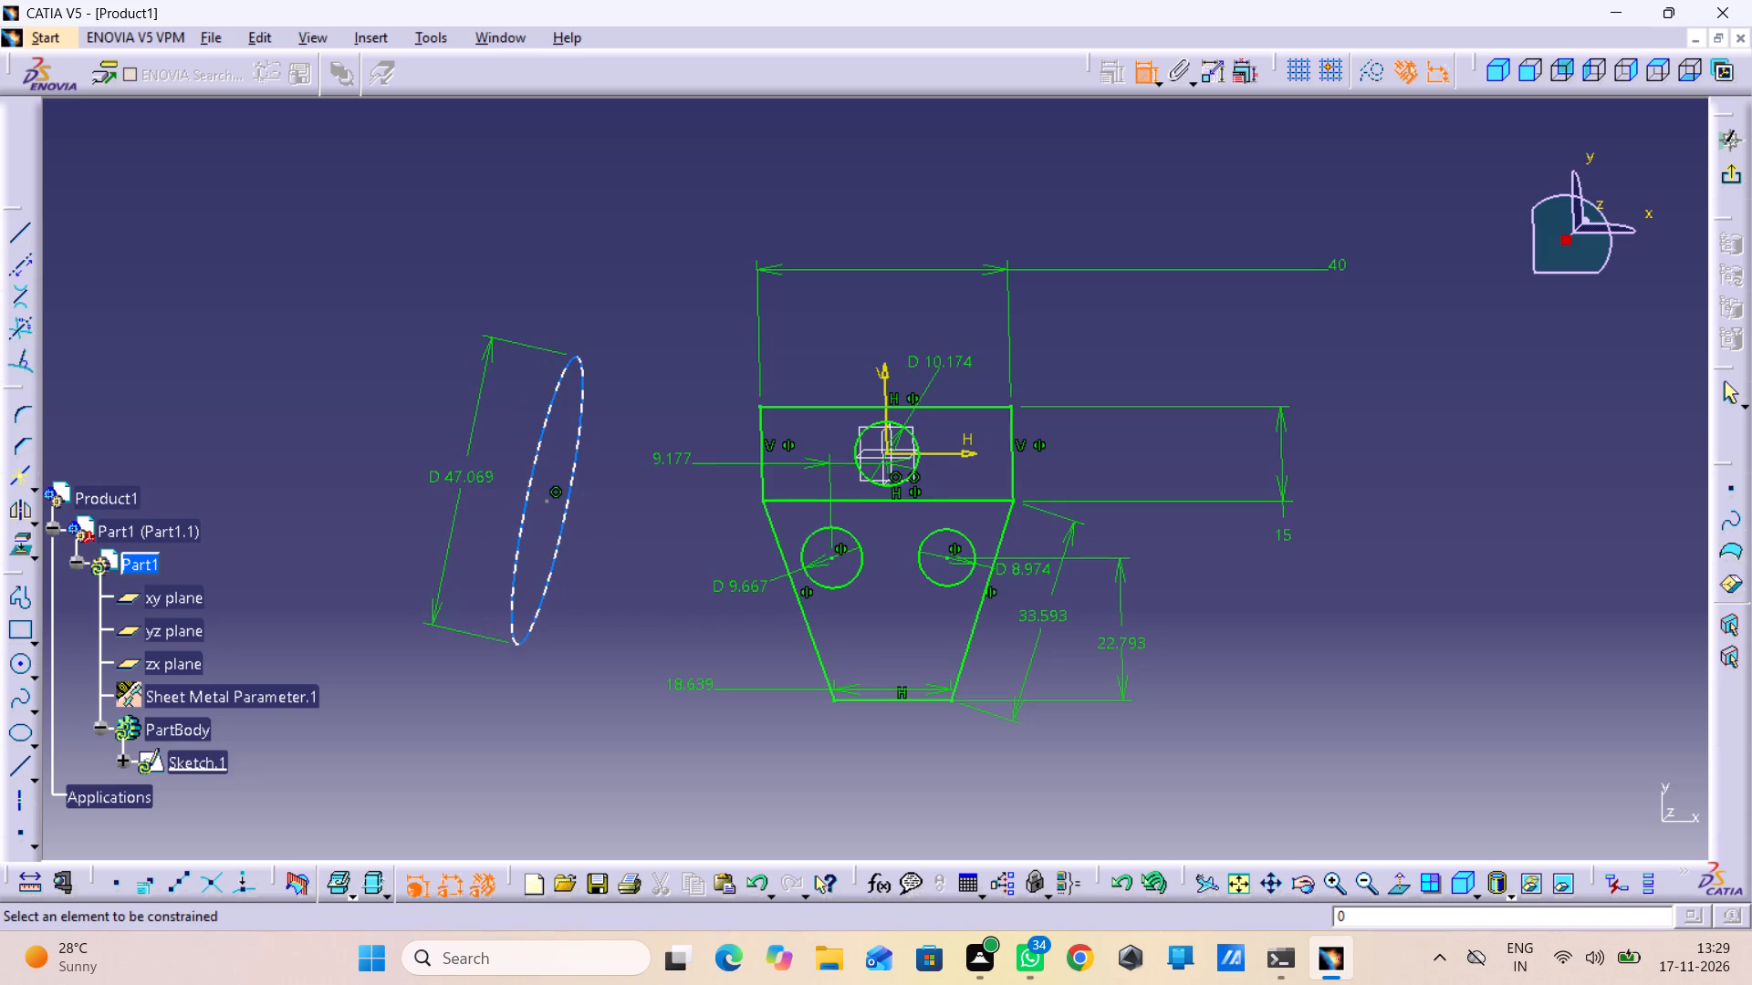
# Dimension the slanted ellipse's minor axis, placing the dimension just above and to the right of the ellipse.
pyautogui.click(537, 438)
pyautogui.rightClick(537, 438)
pyautogui.click(546, 441)
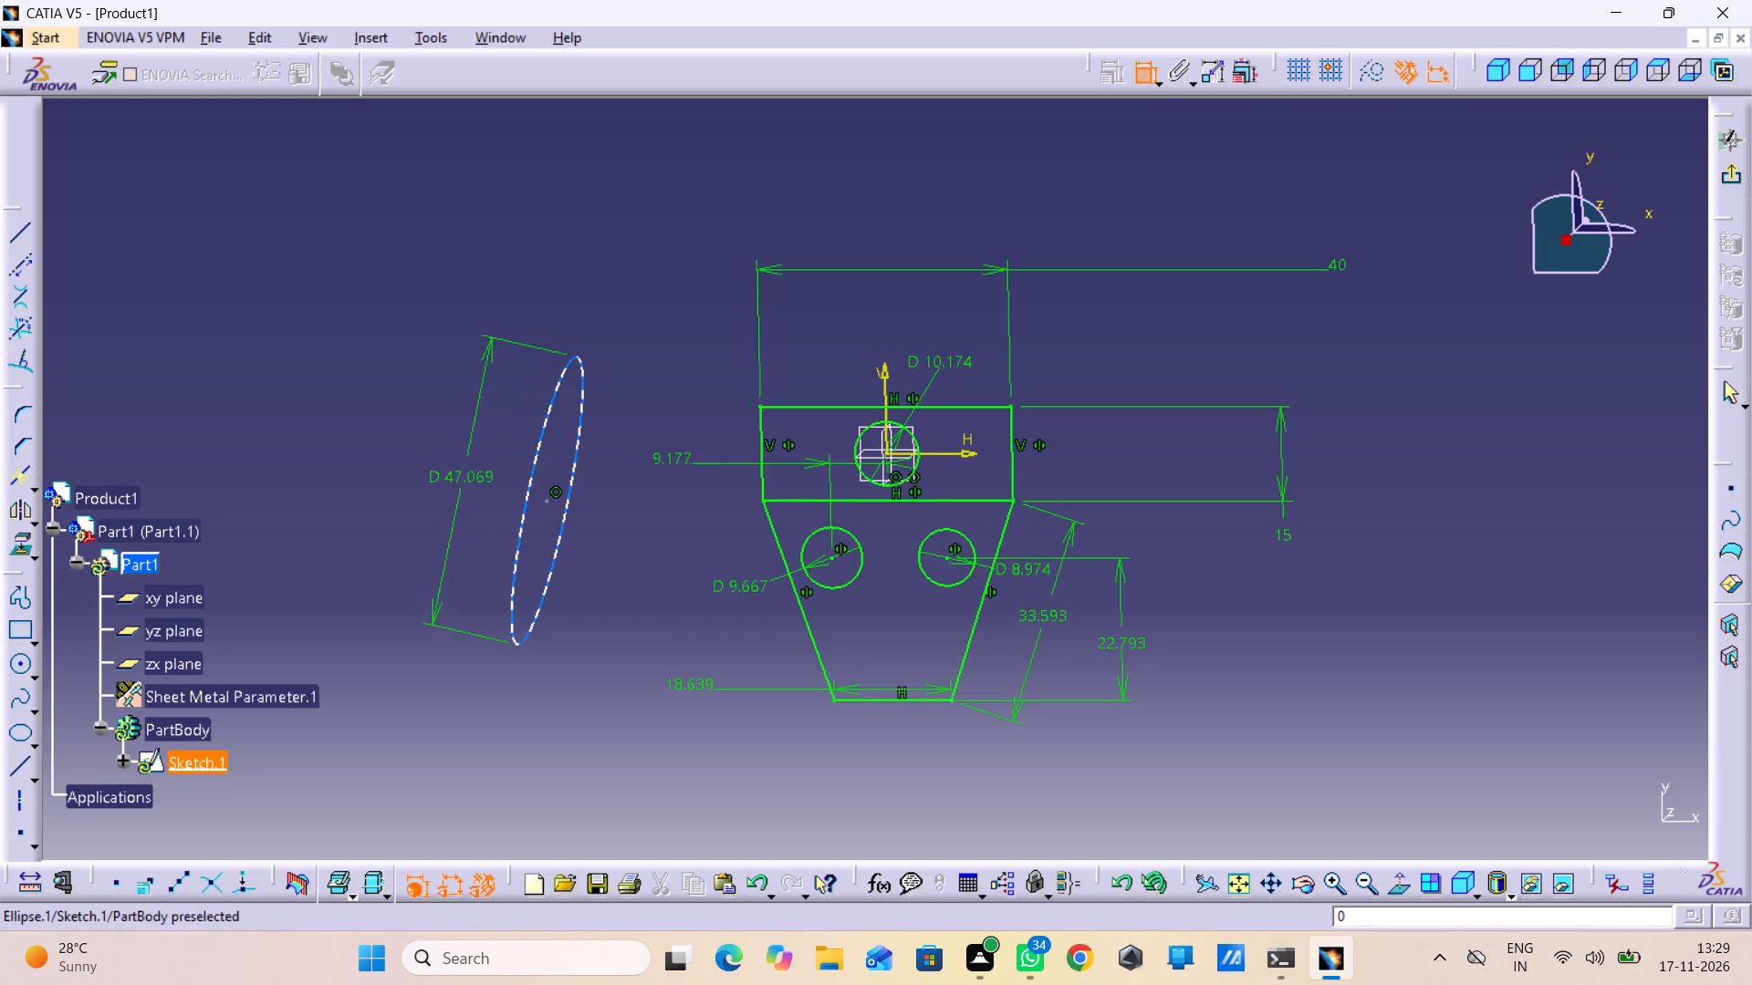
pyautogui.click(541, 430)
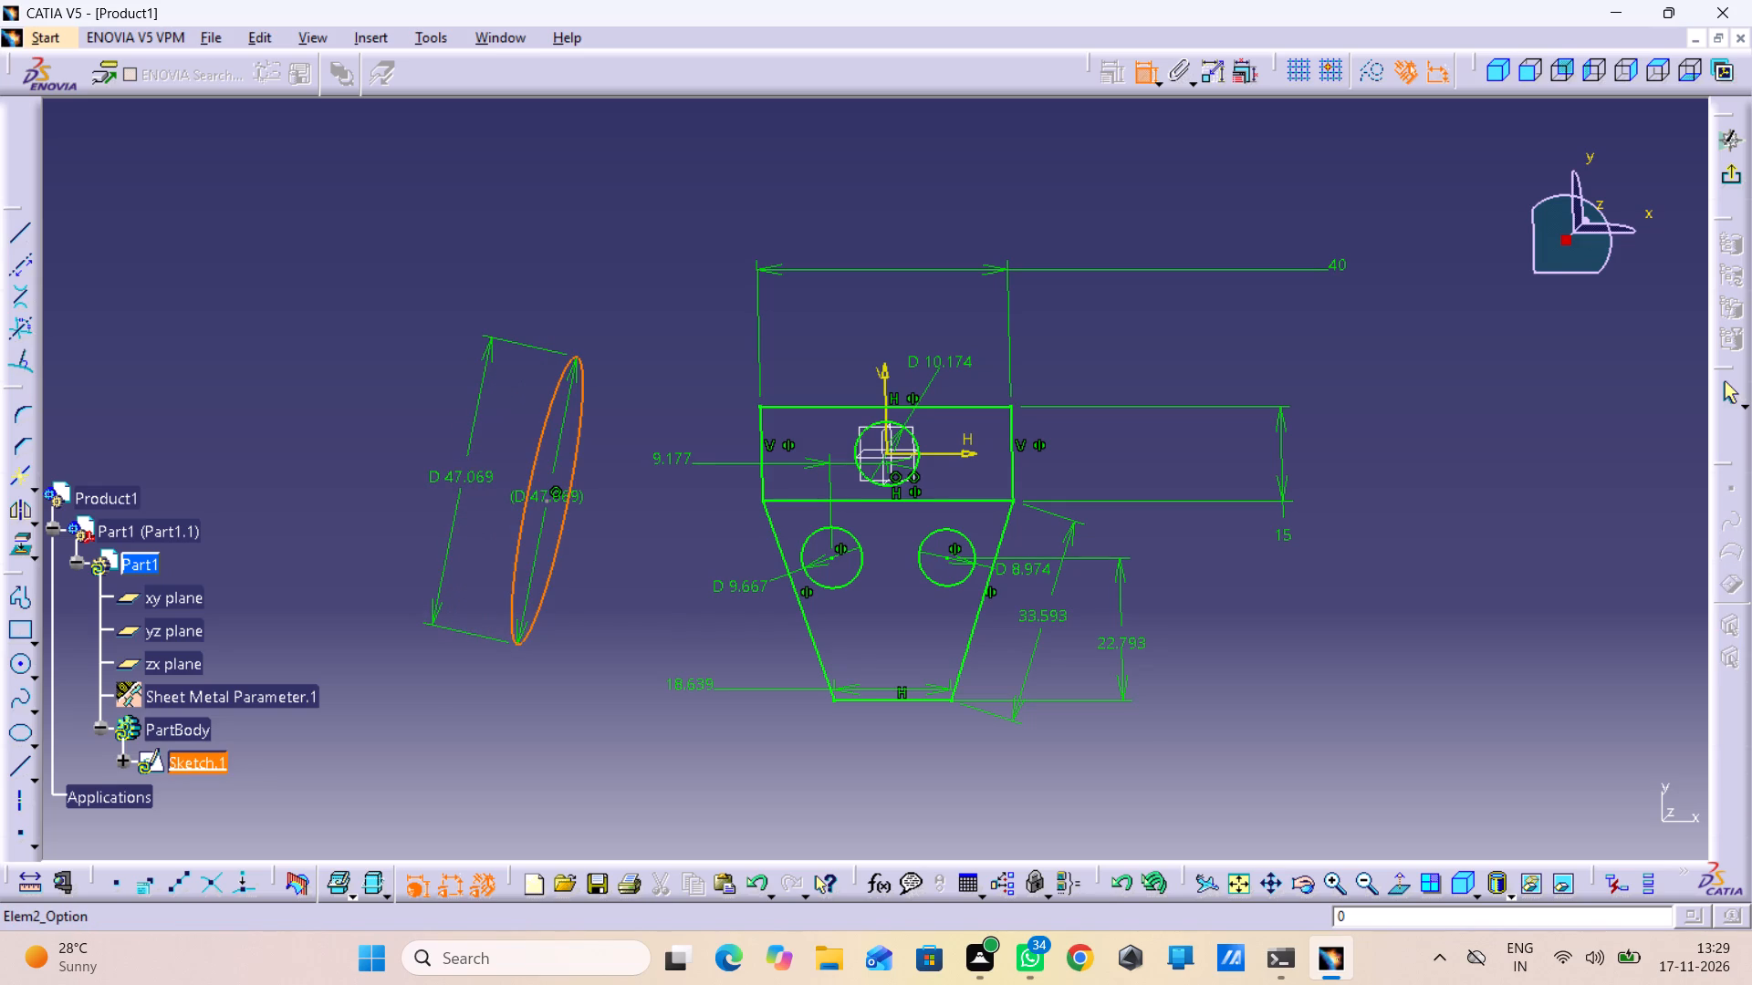
pyautogui.rightClick(561, 426)
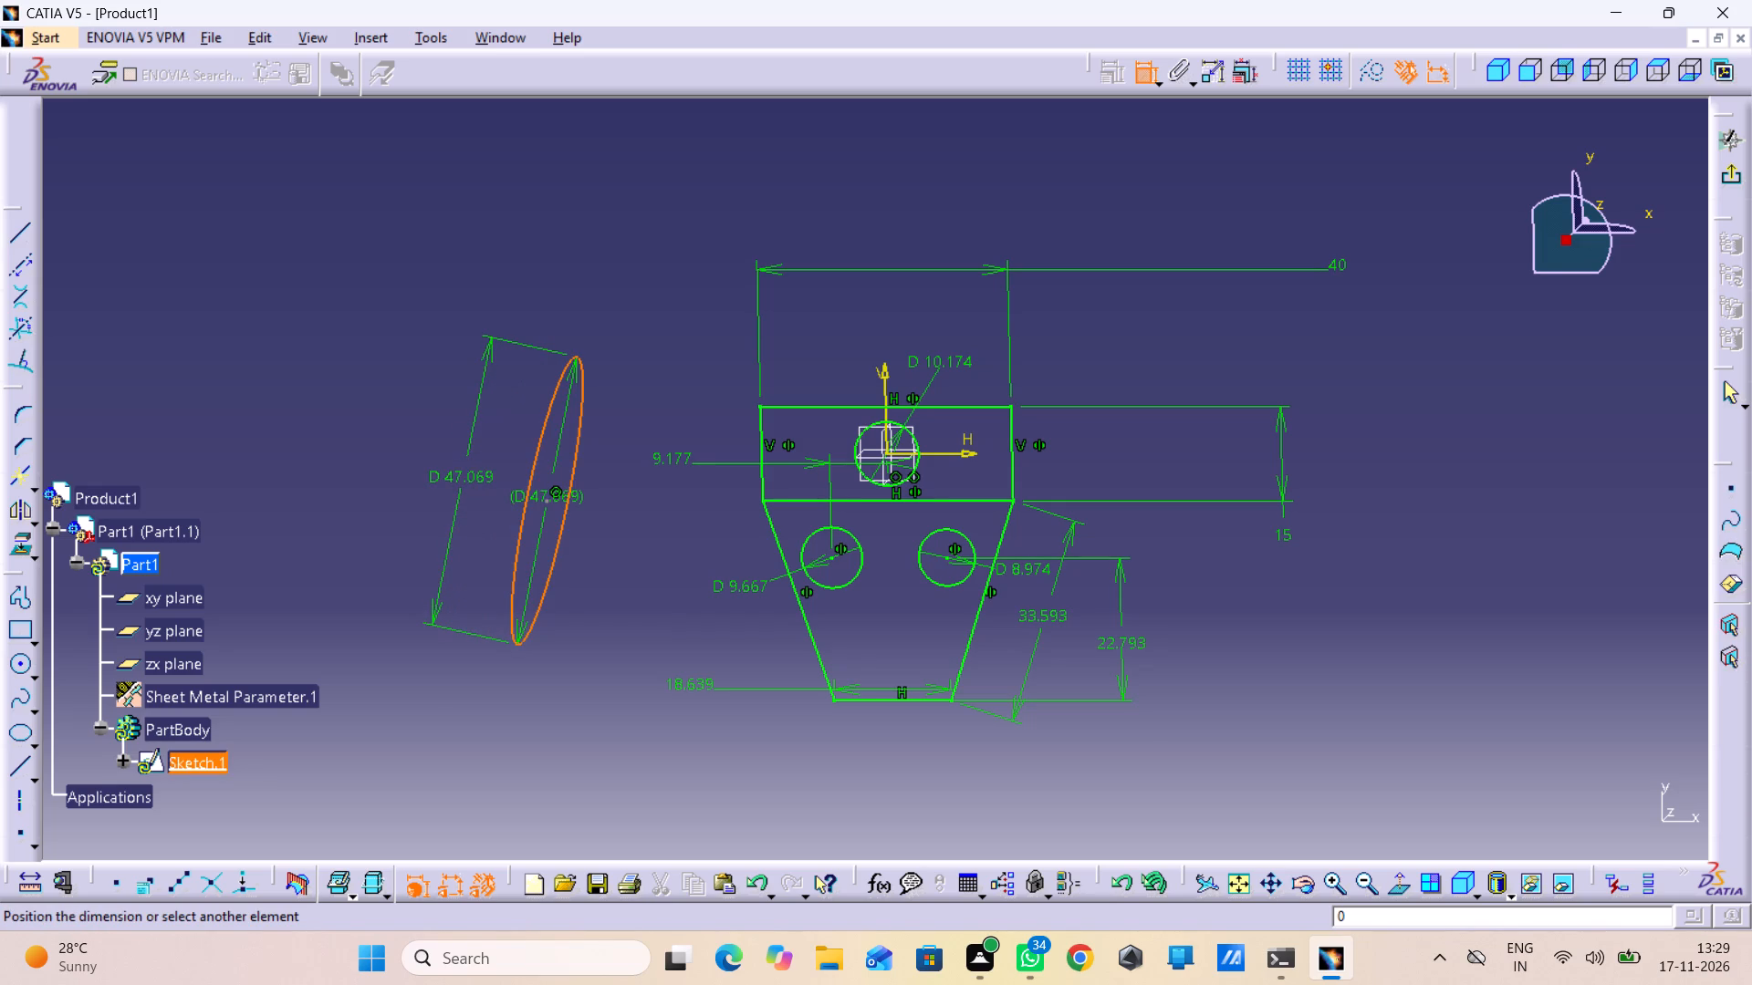
pyautogui.rightClick(561, 426)
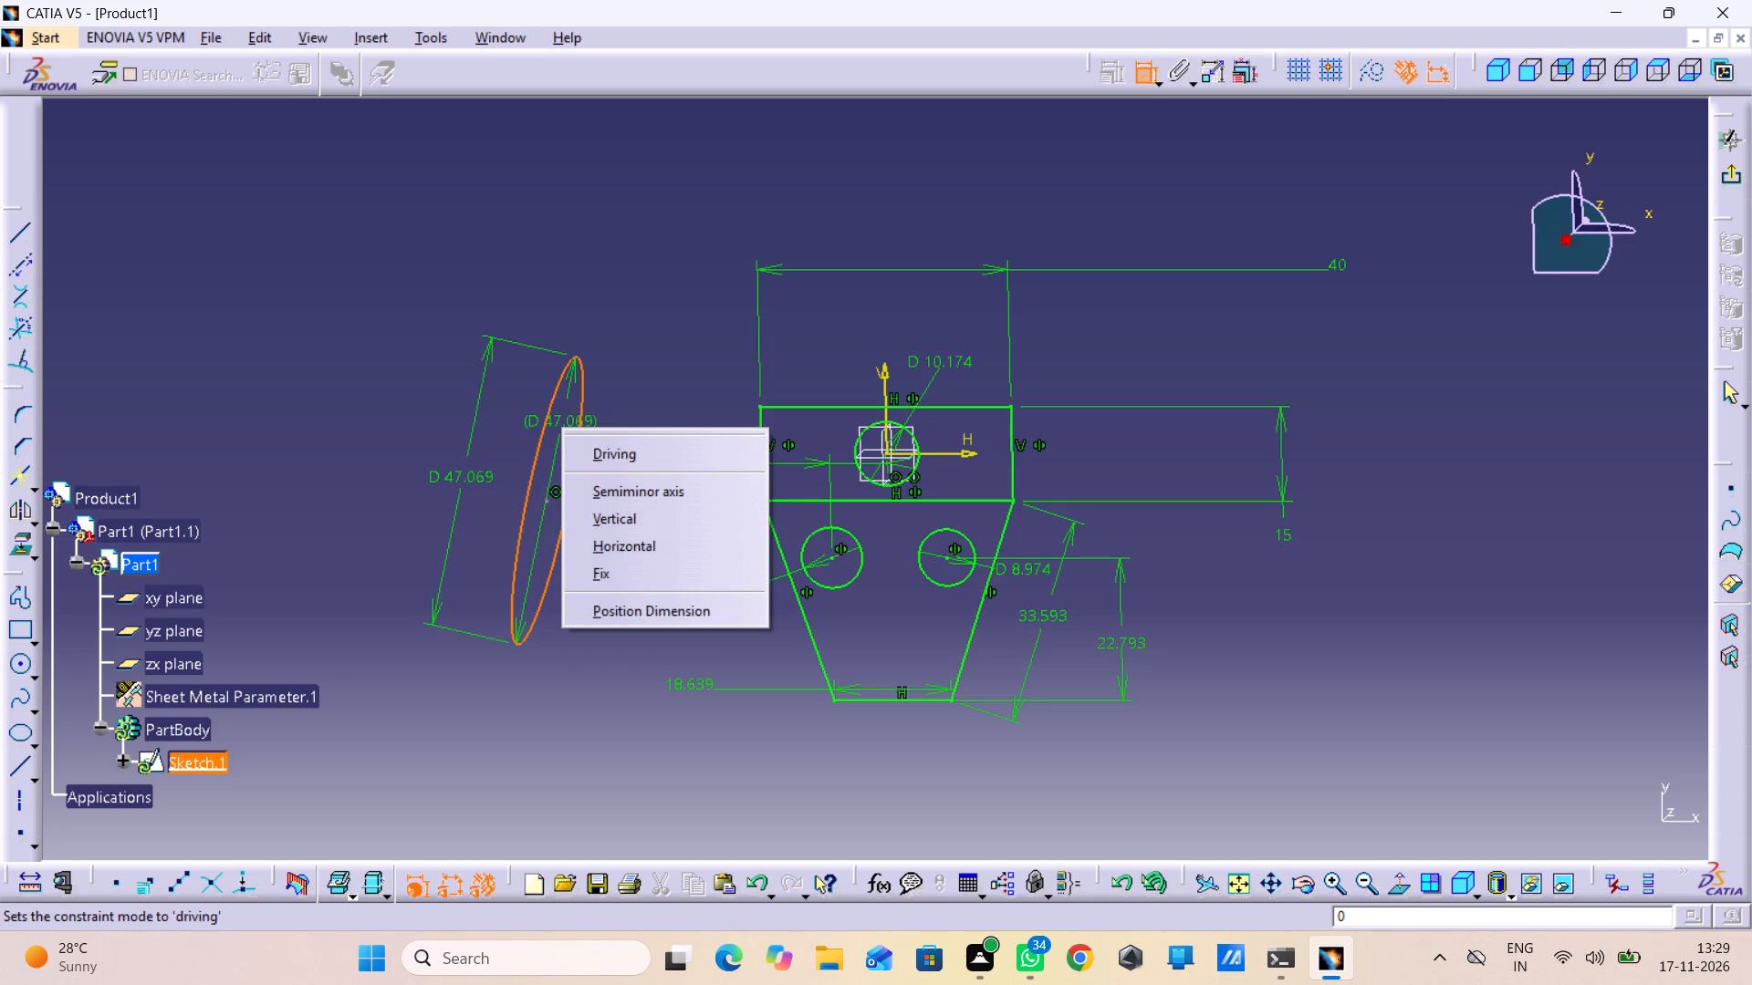
pyautogui.click(603, 499)
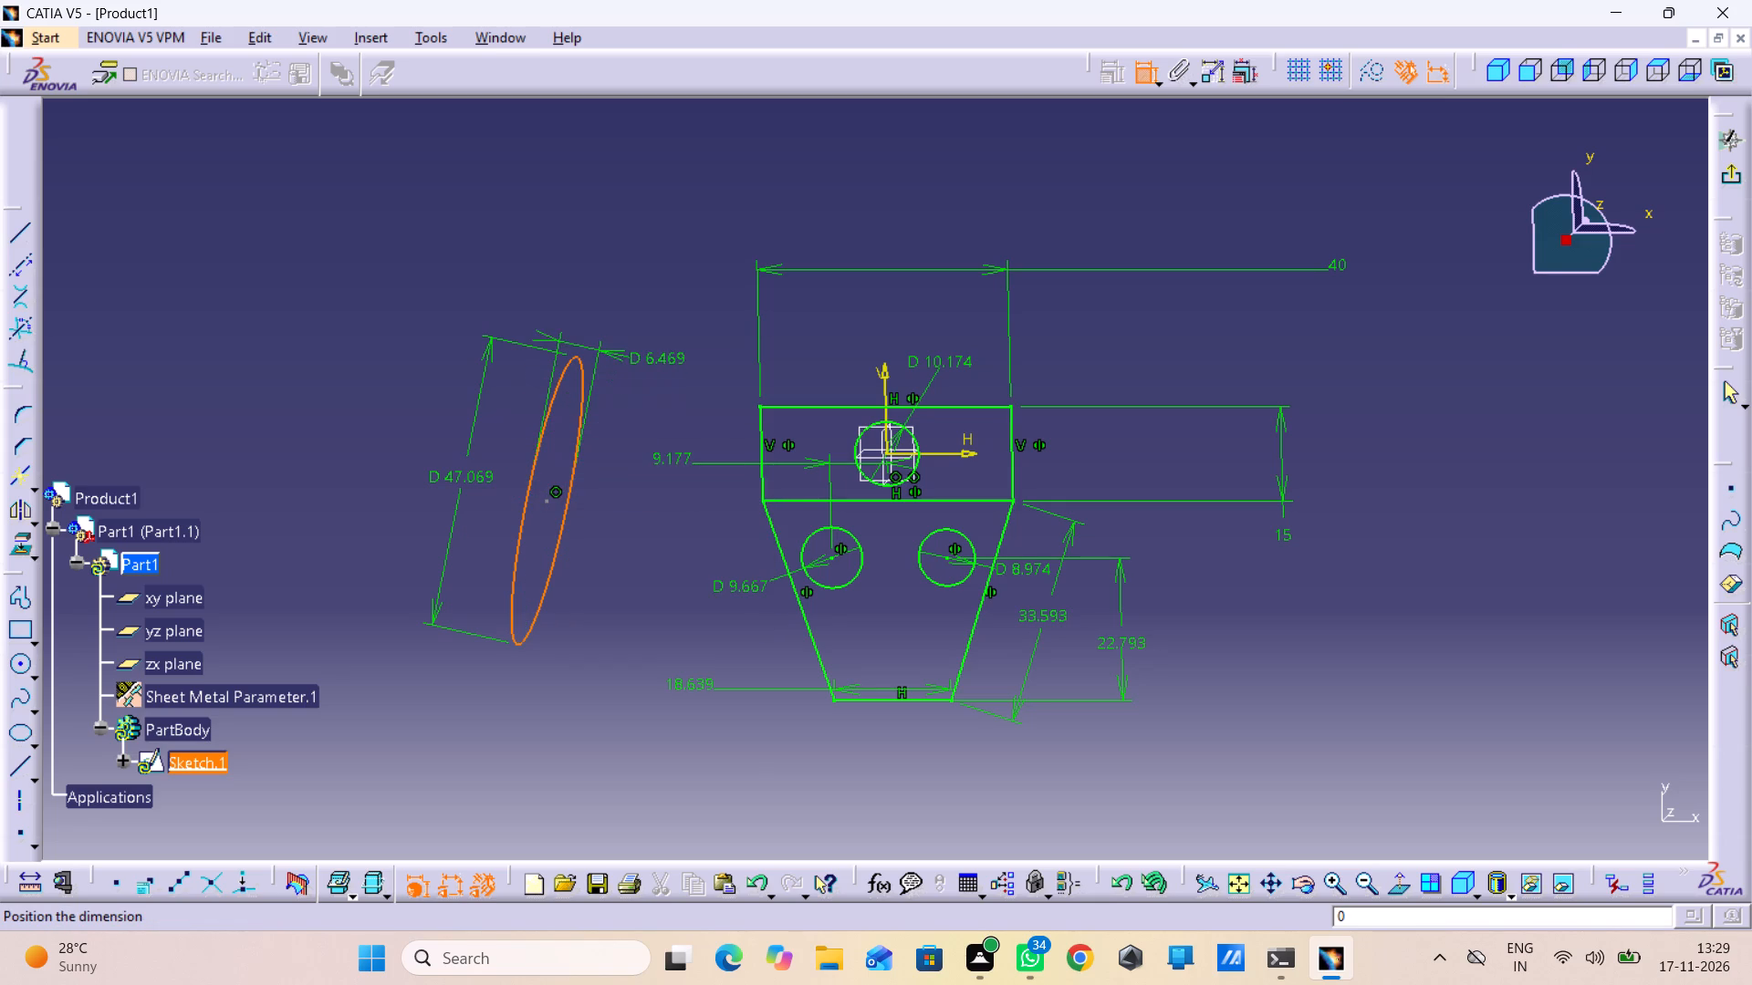
pyautogui.click(670, 346)
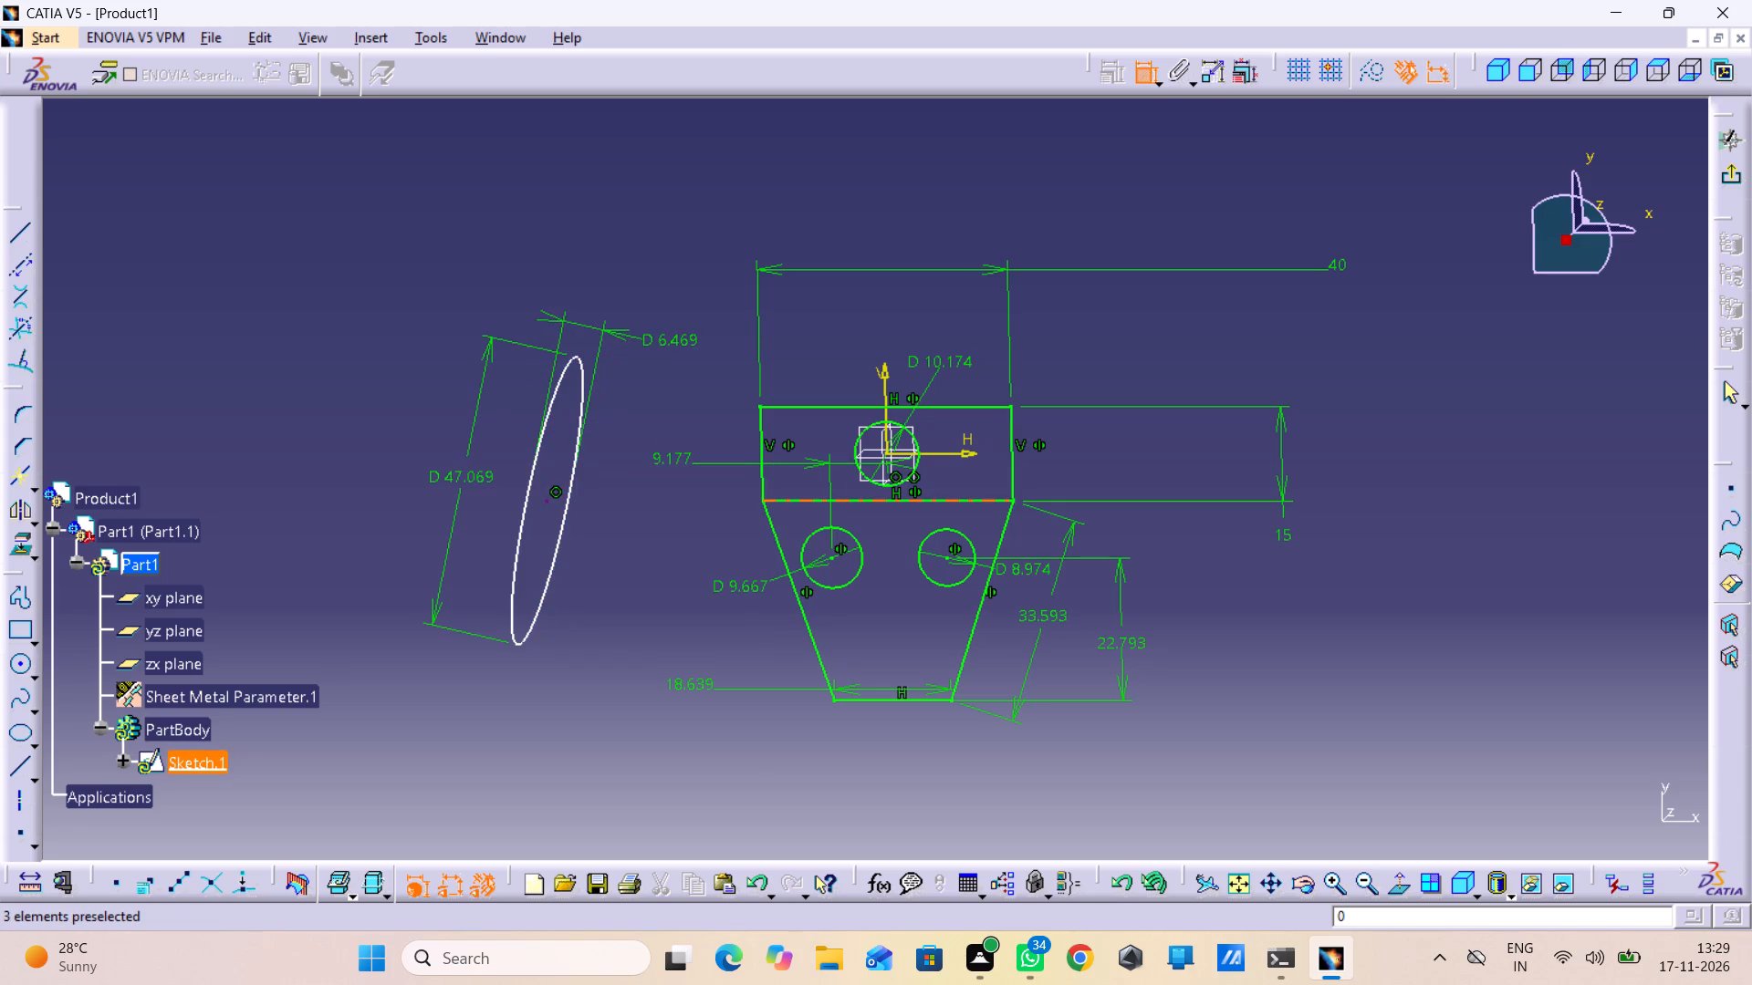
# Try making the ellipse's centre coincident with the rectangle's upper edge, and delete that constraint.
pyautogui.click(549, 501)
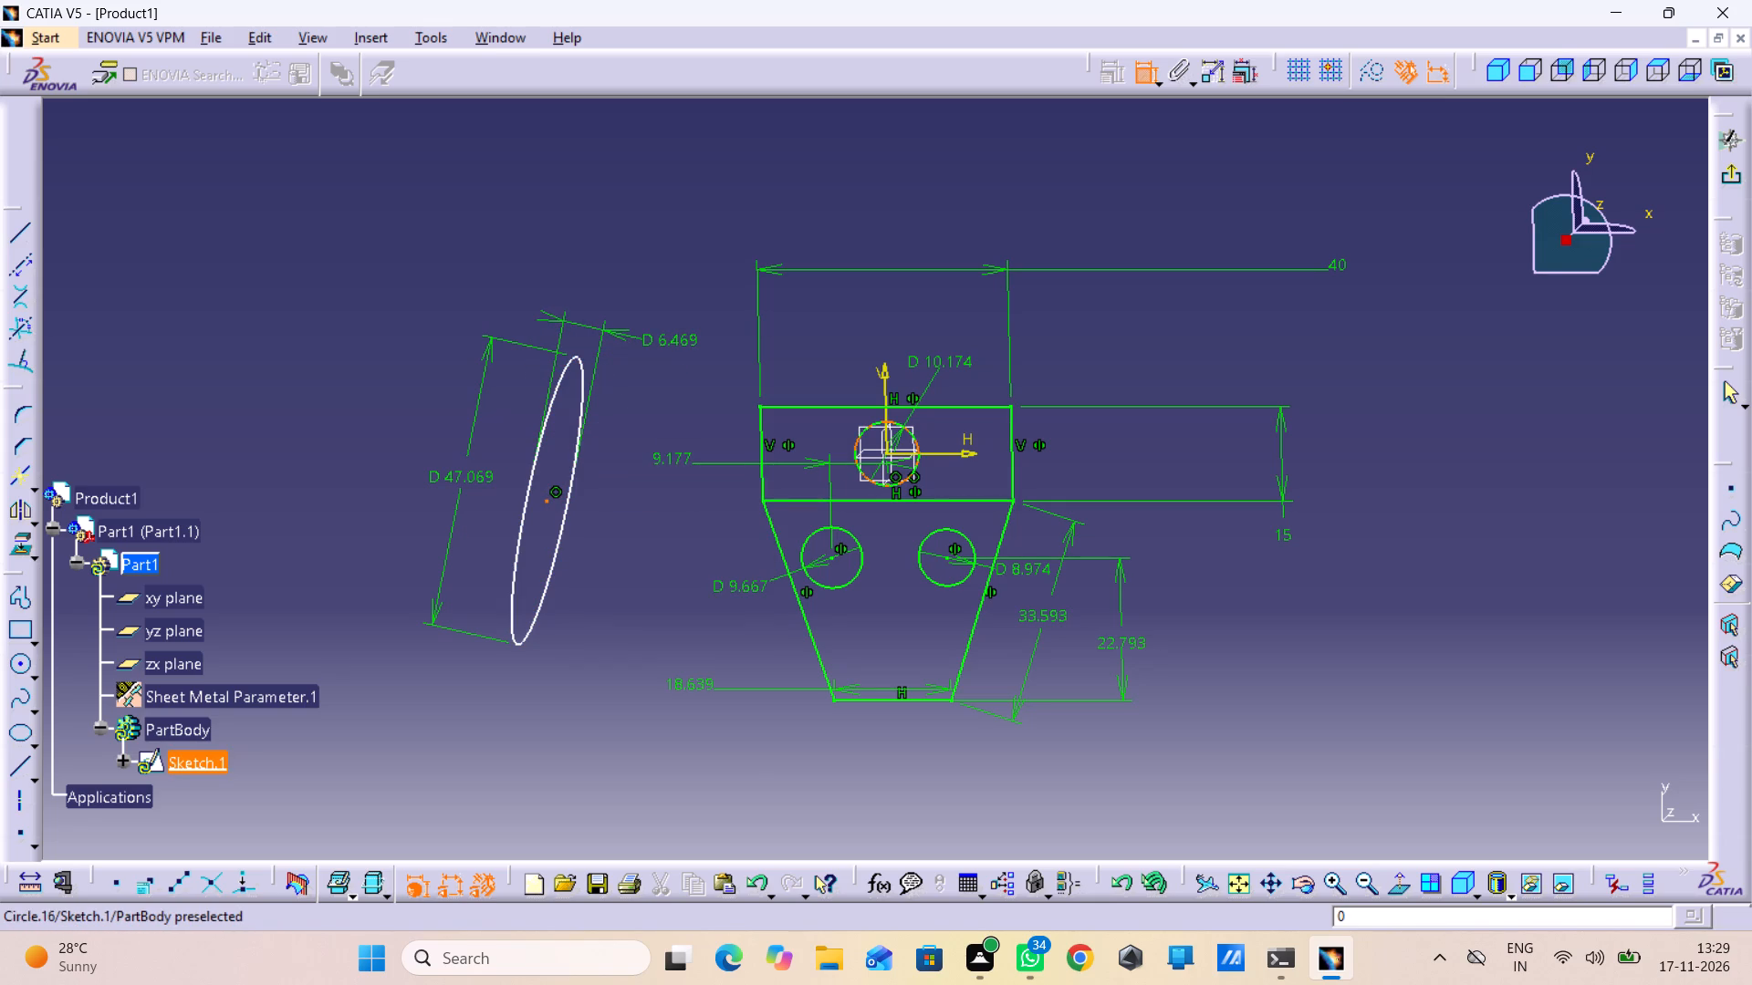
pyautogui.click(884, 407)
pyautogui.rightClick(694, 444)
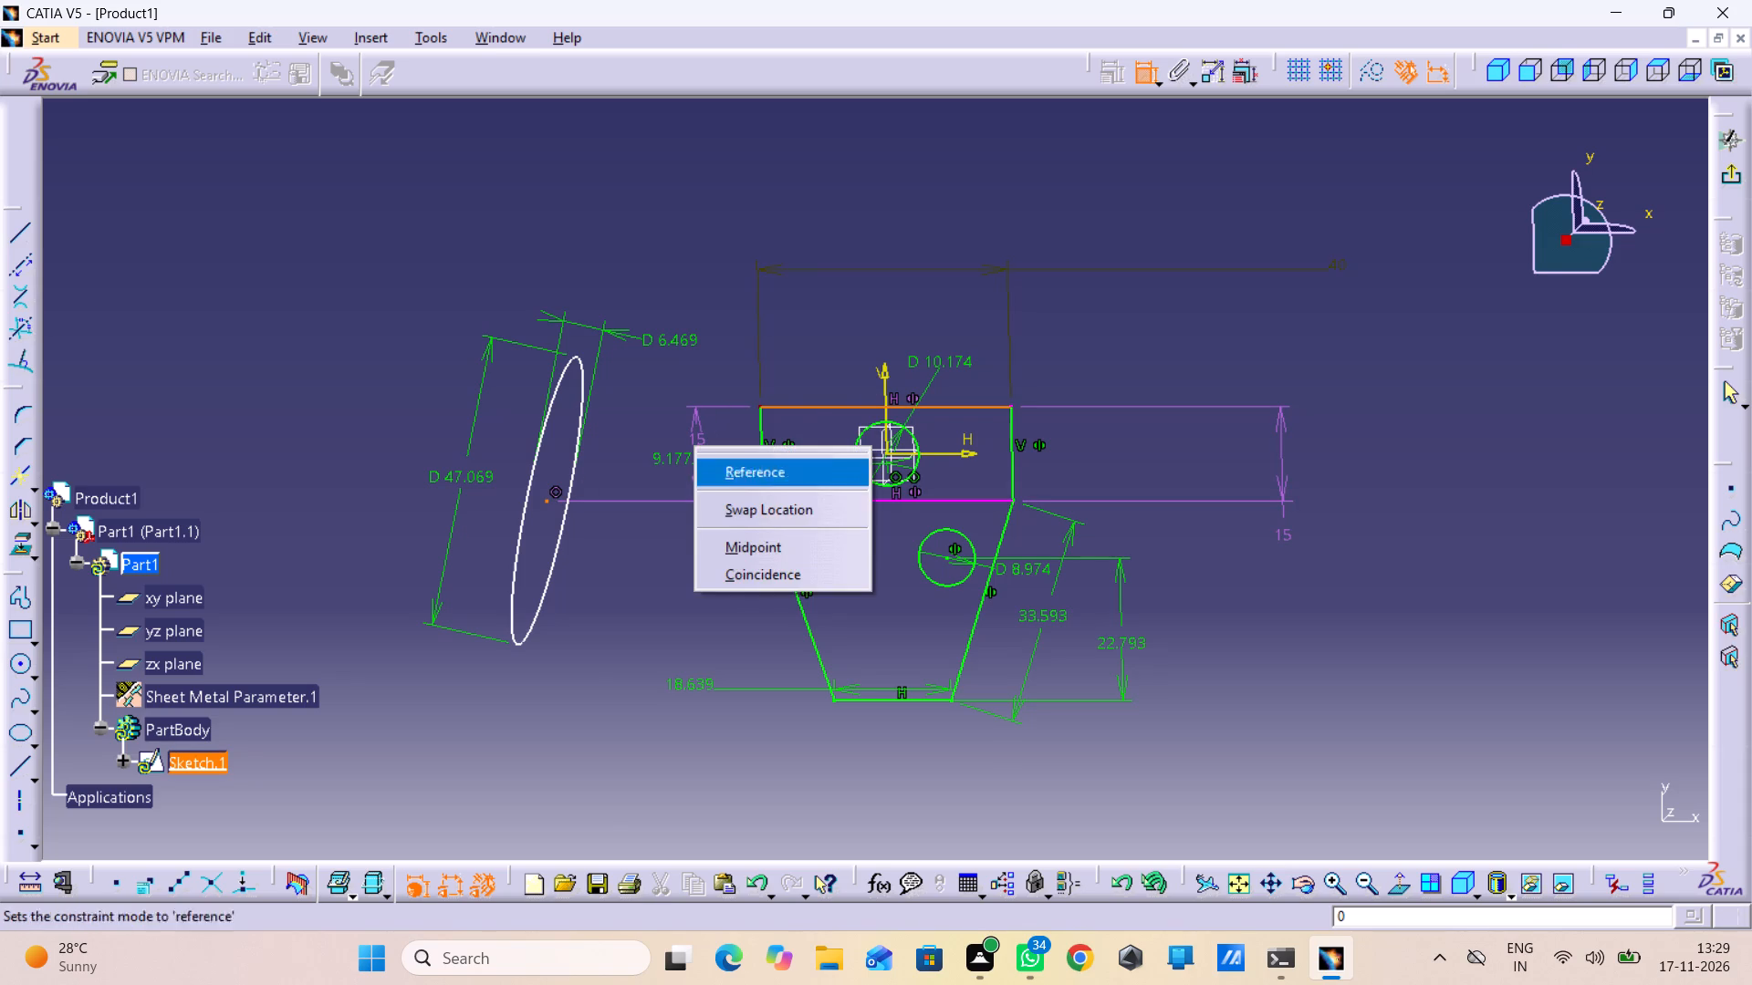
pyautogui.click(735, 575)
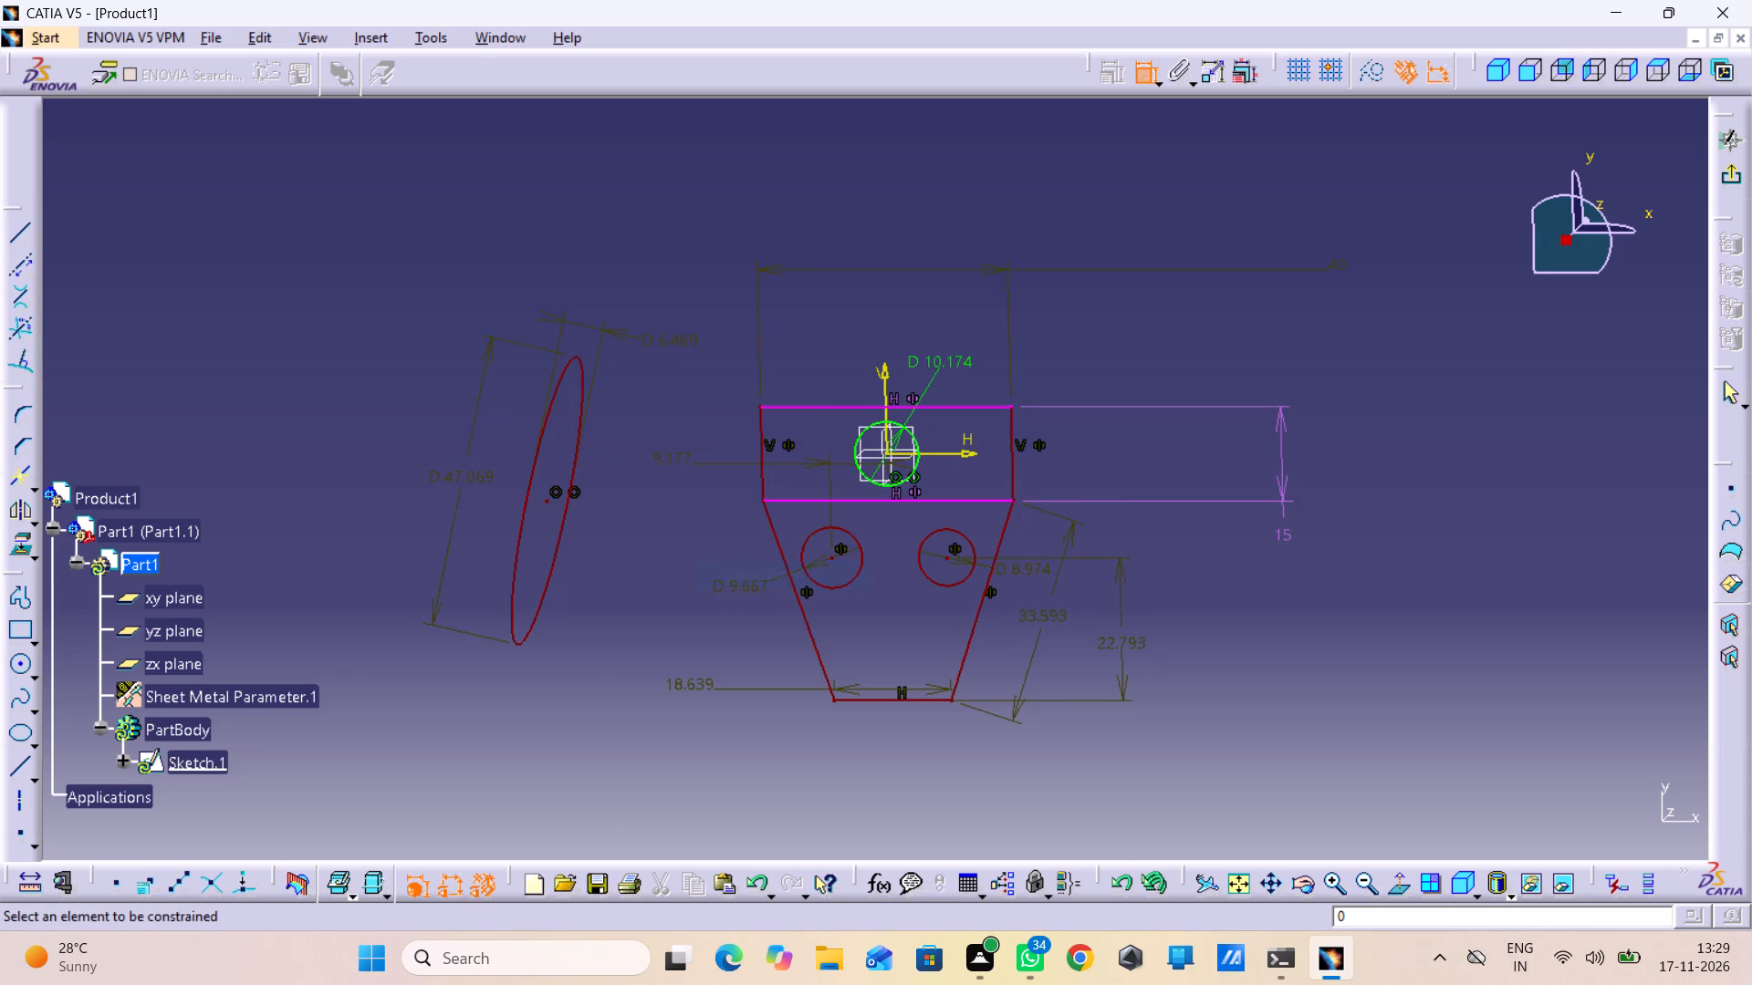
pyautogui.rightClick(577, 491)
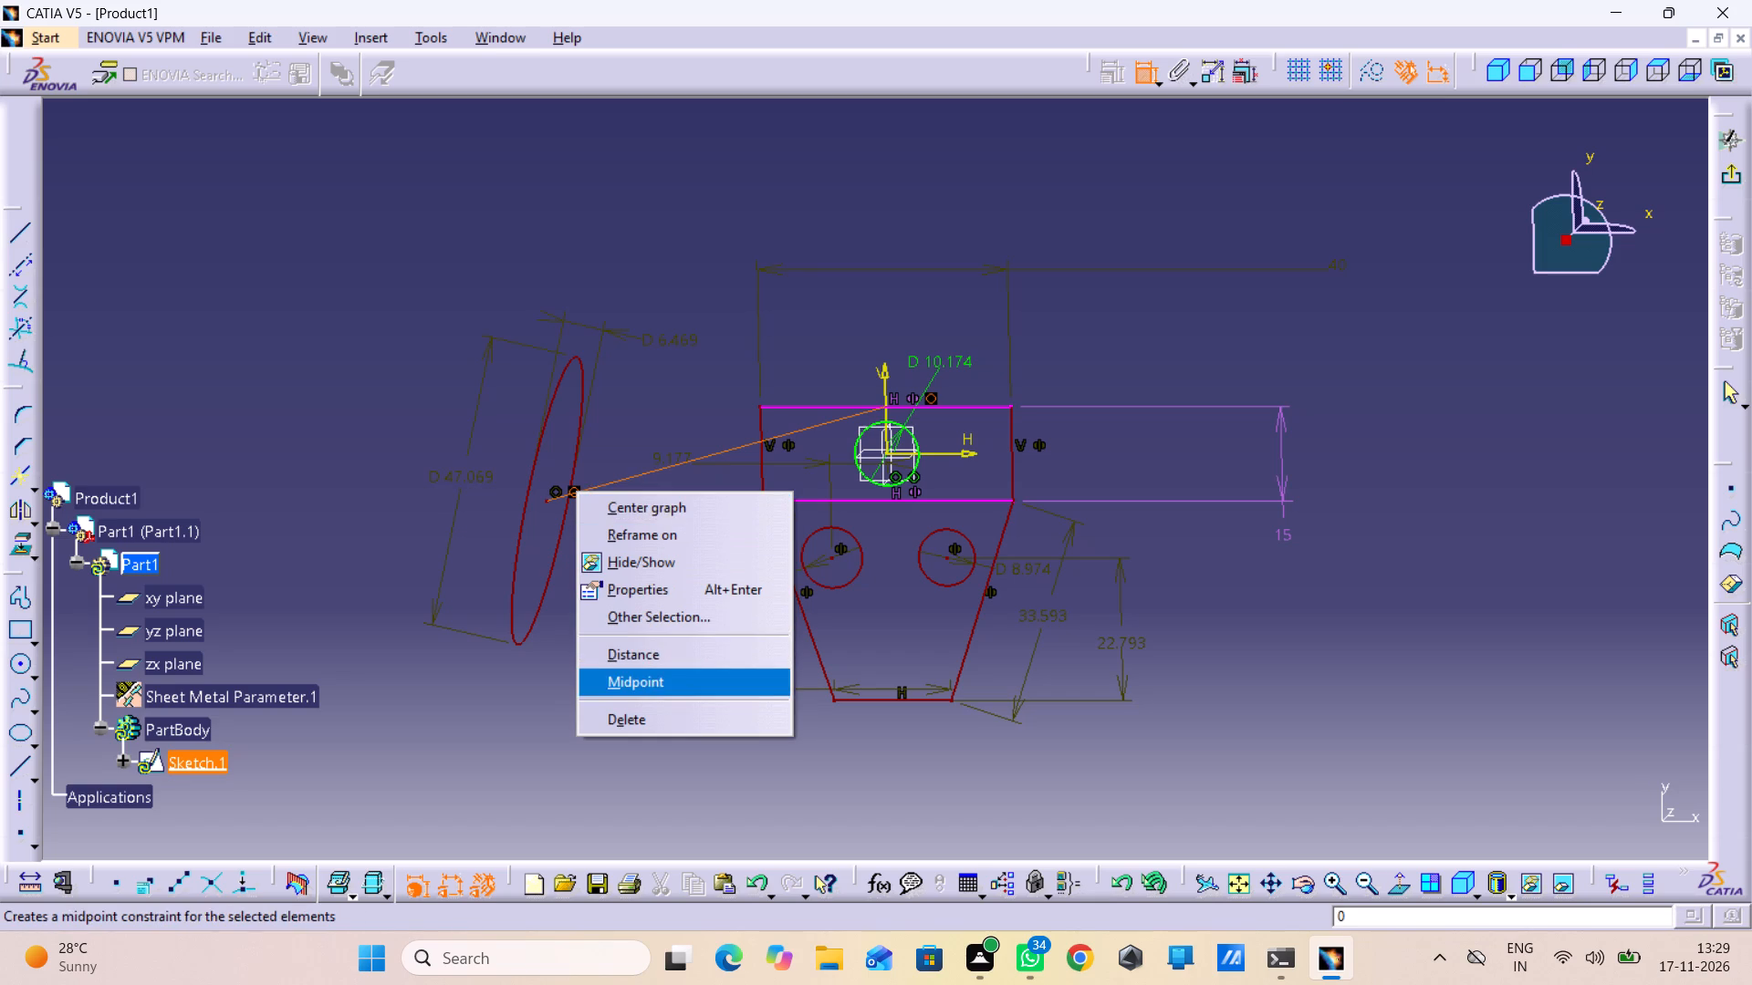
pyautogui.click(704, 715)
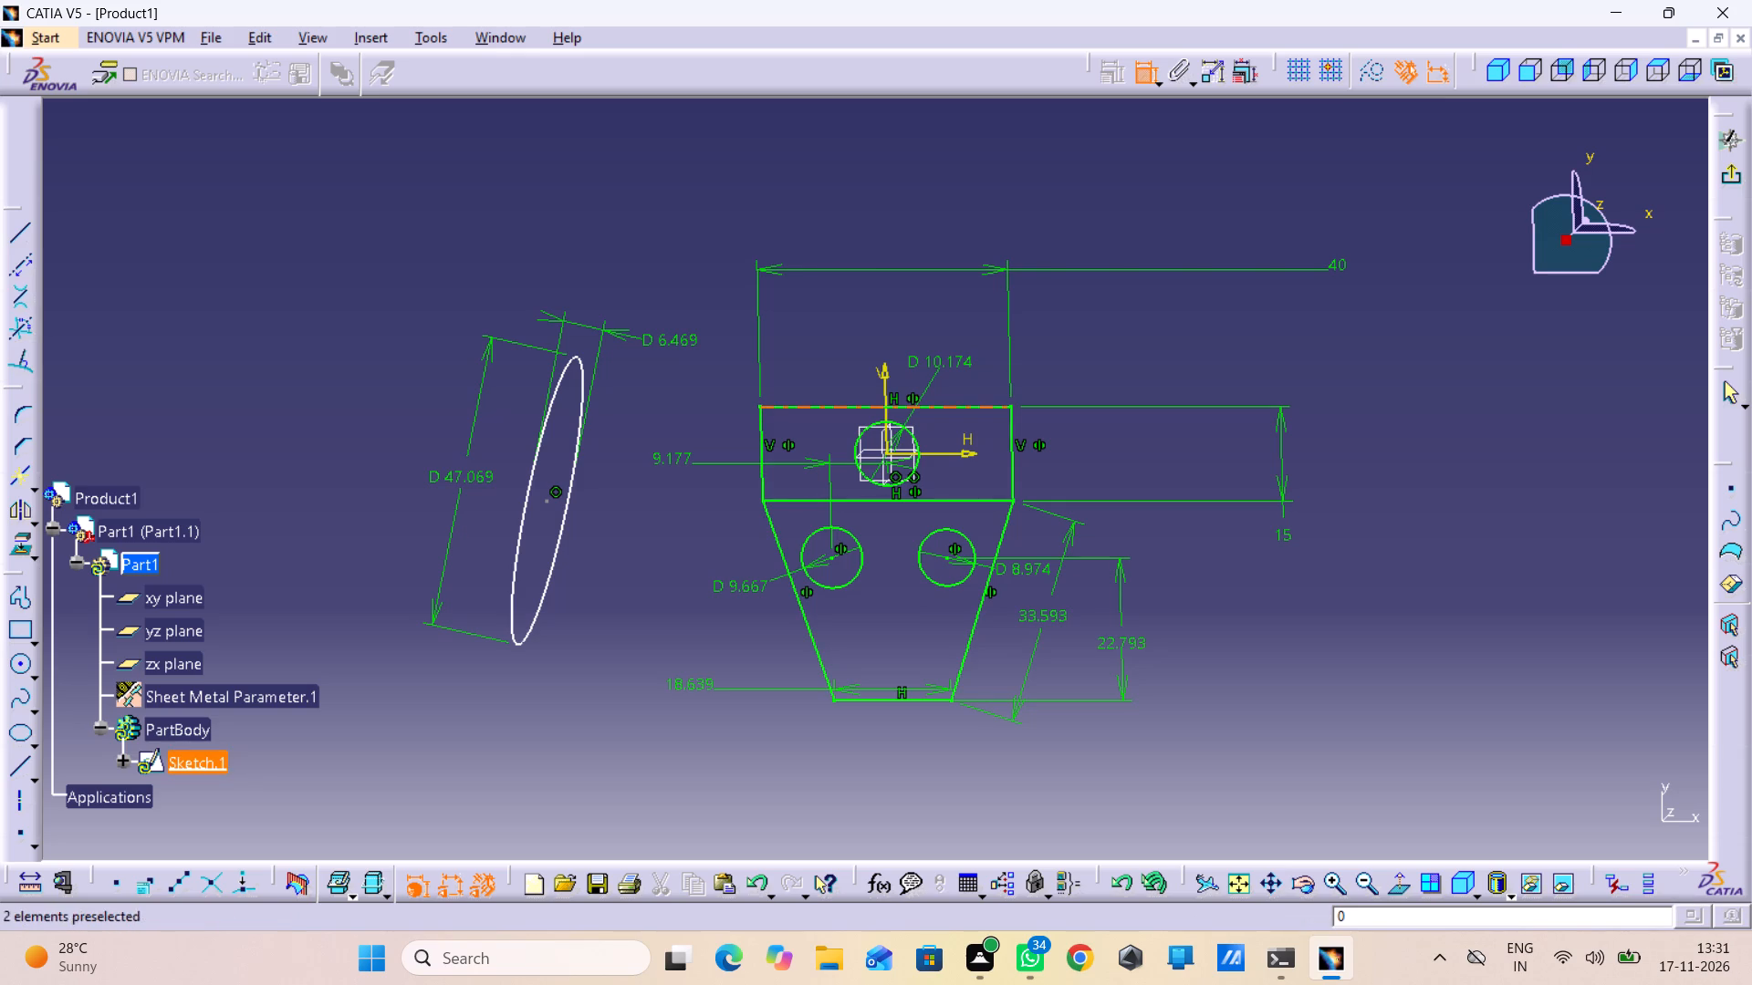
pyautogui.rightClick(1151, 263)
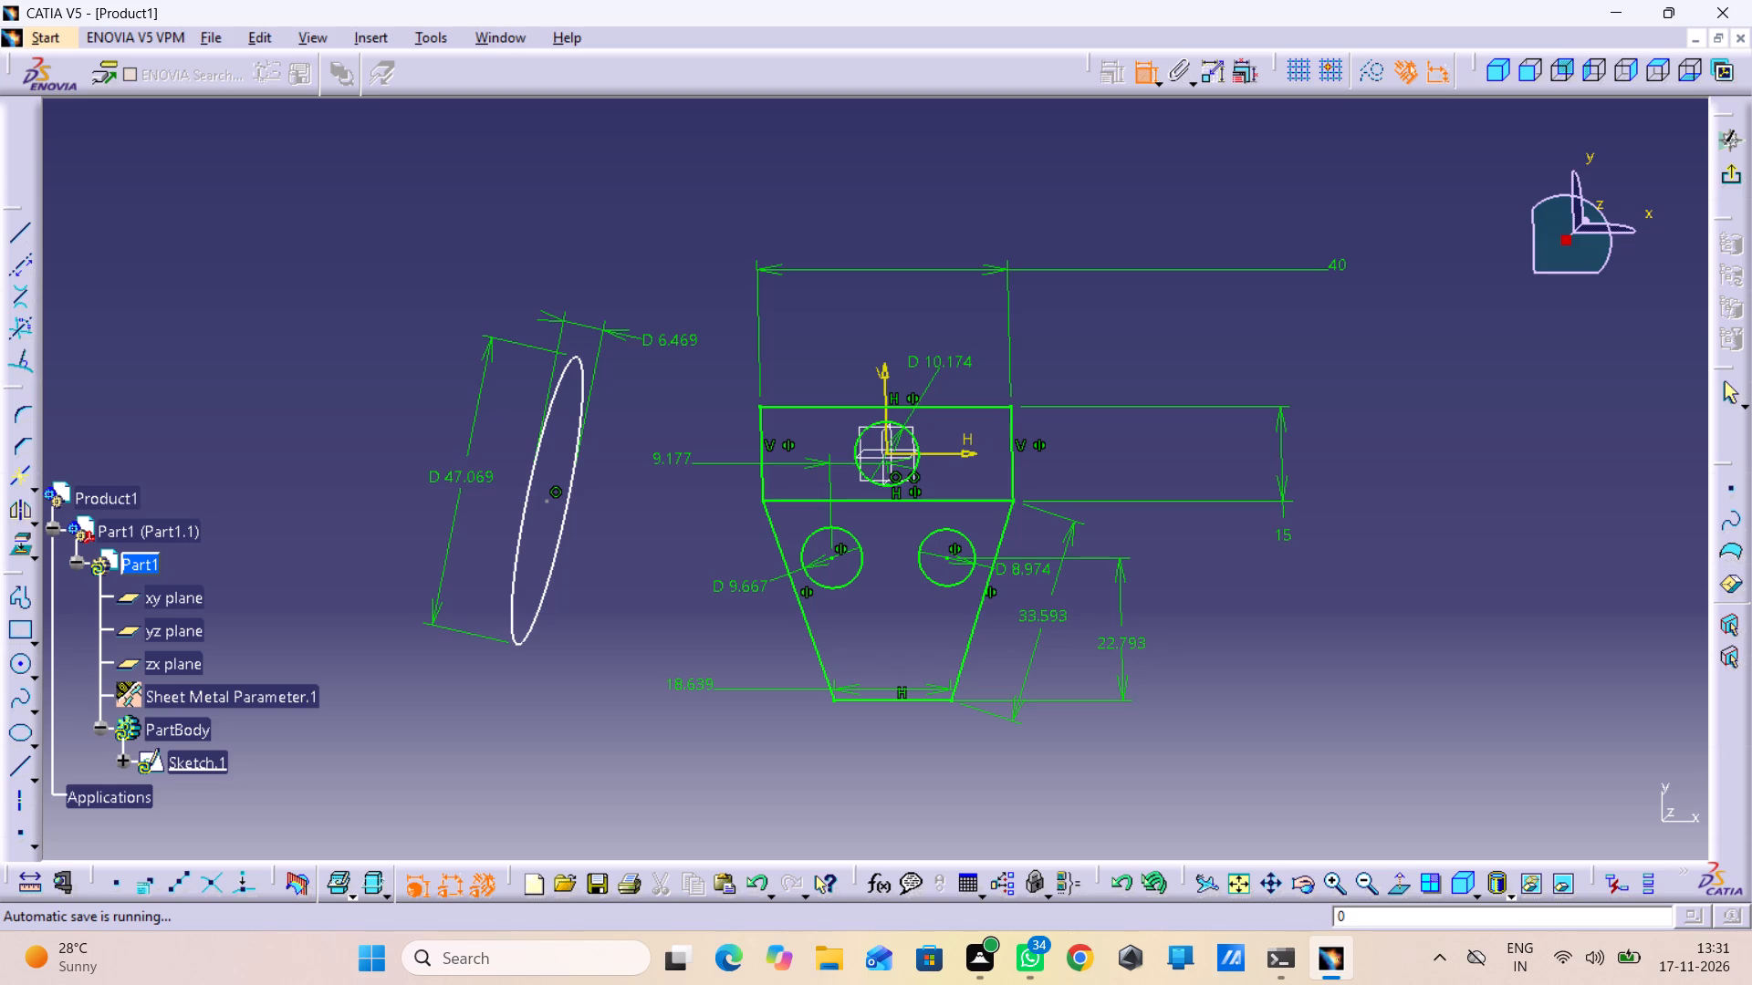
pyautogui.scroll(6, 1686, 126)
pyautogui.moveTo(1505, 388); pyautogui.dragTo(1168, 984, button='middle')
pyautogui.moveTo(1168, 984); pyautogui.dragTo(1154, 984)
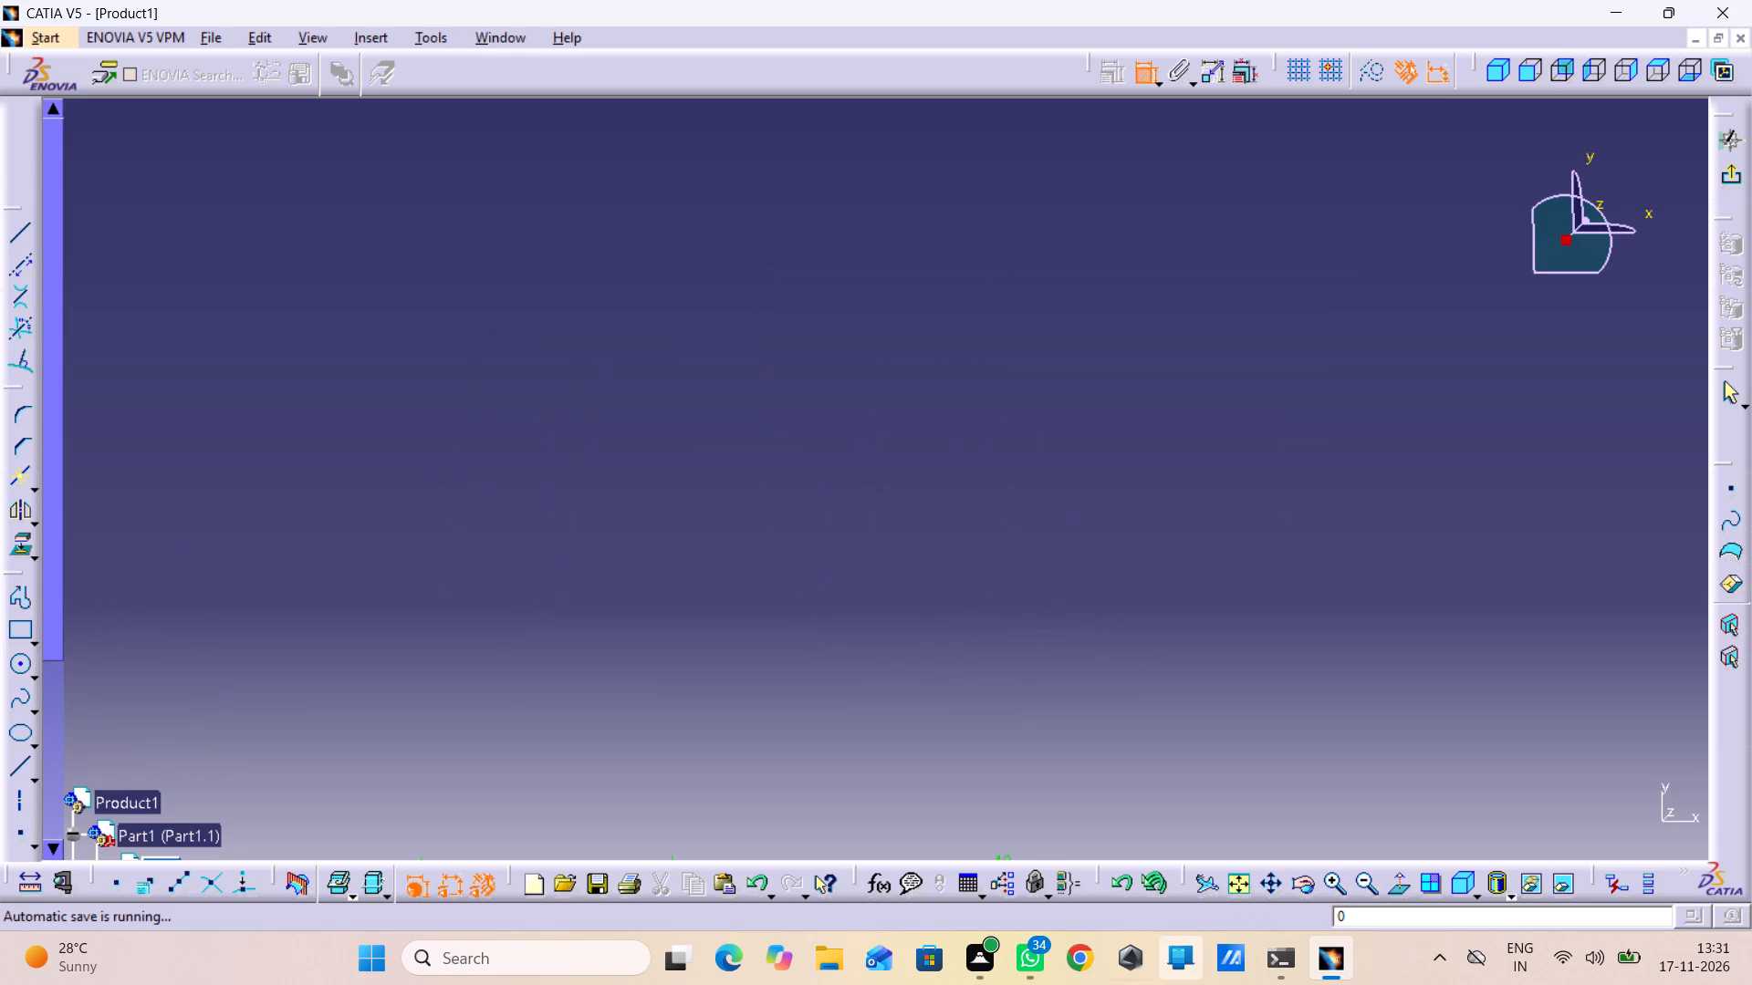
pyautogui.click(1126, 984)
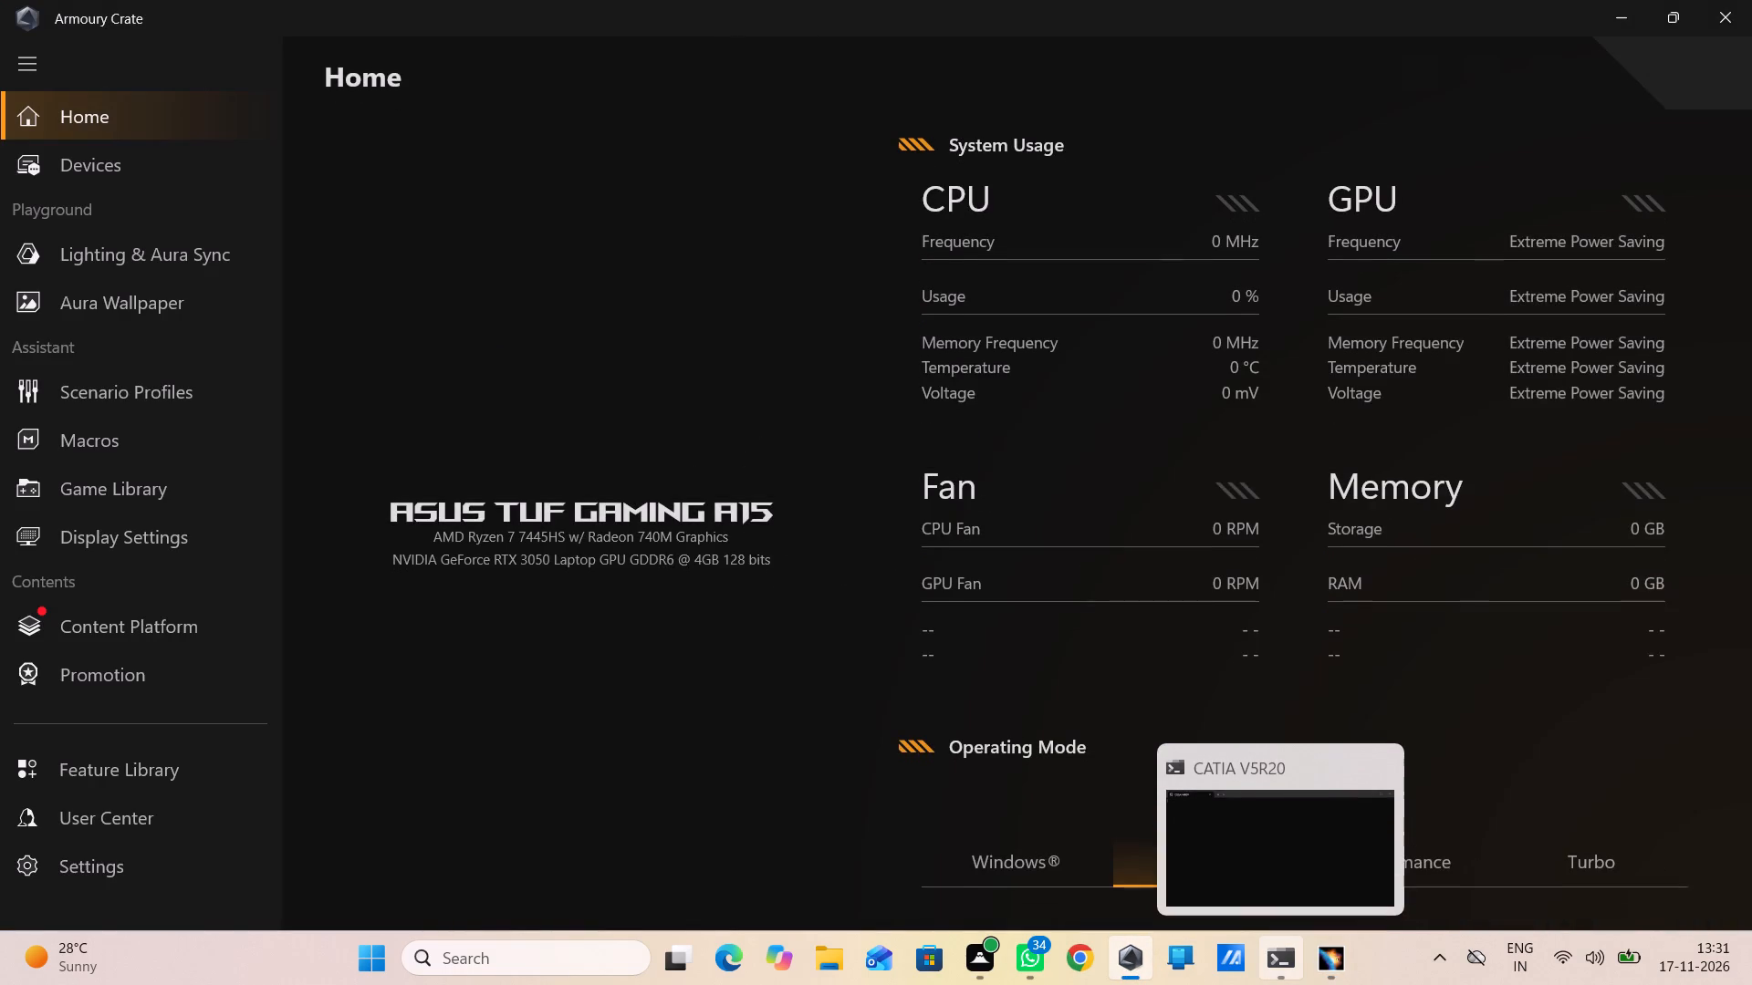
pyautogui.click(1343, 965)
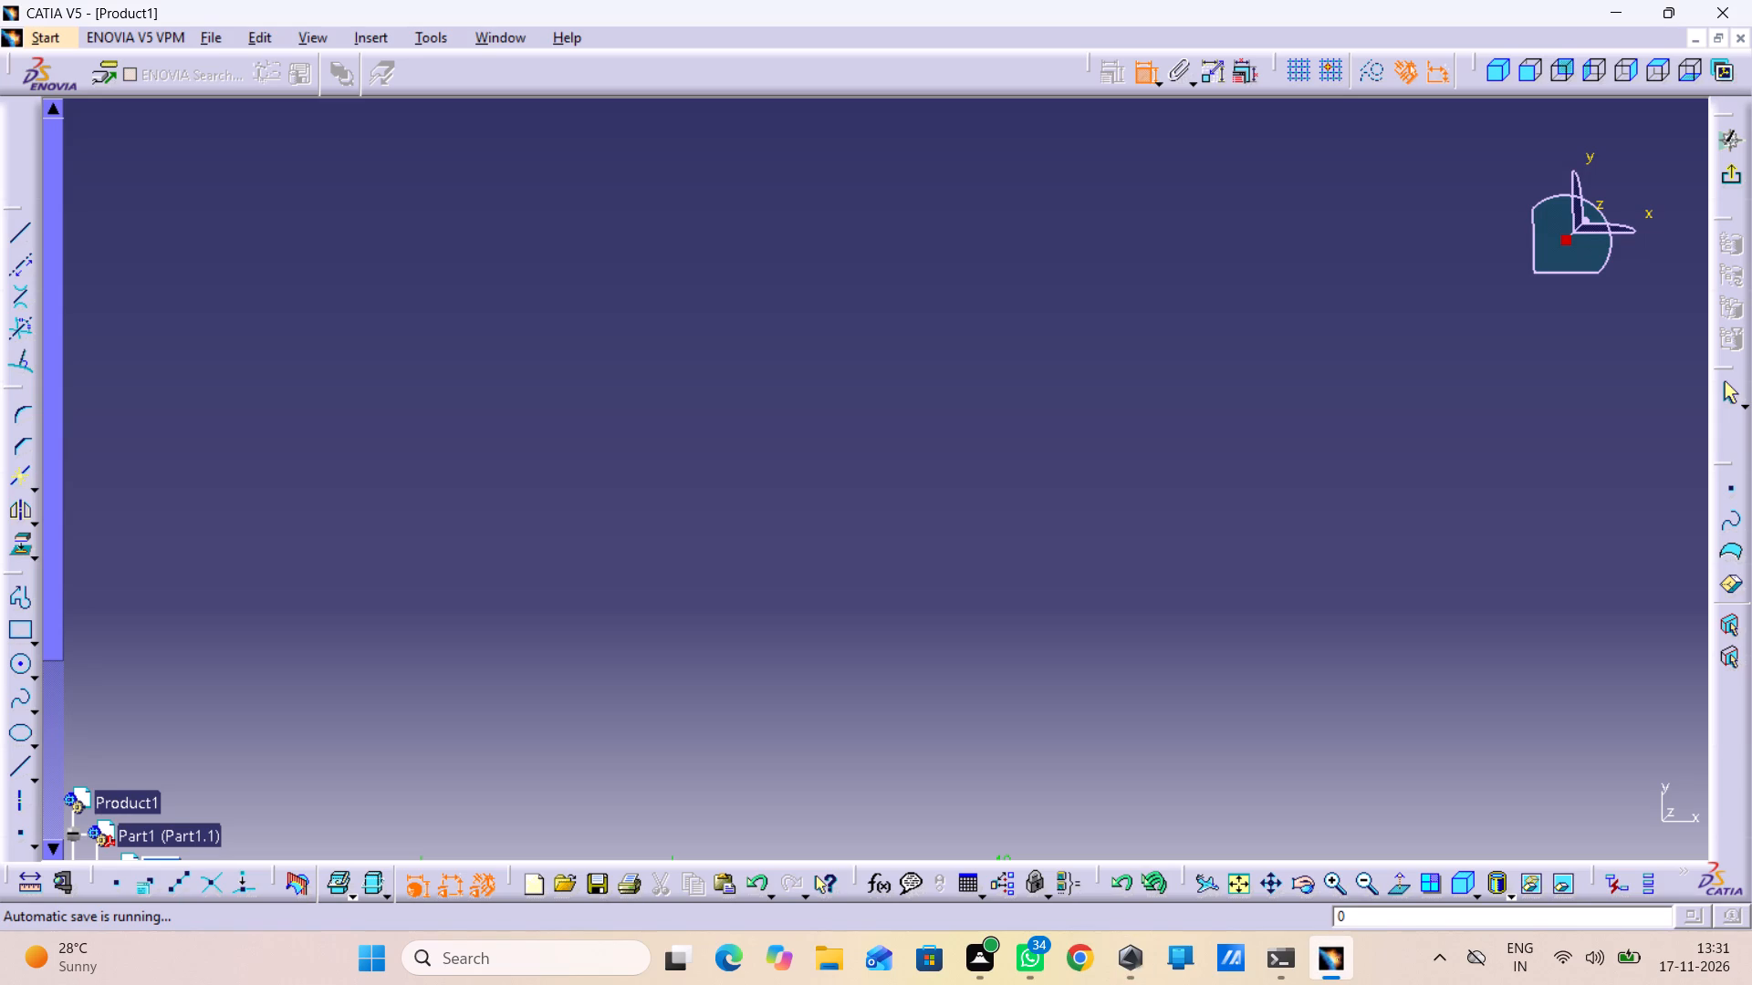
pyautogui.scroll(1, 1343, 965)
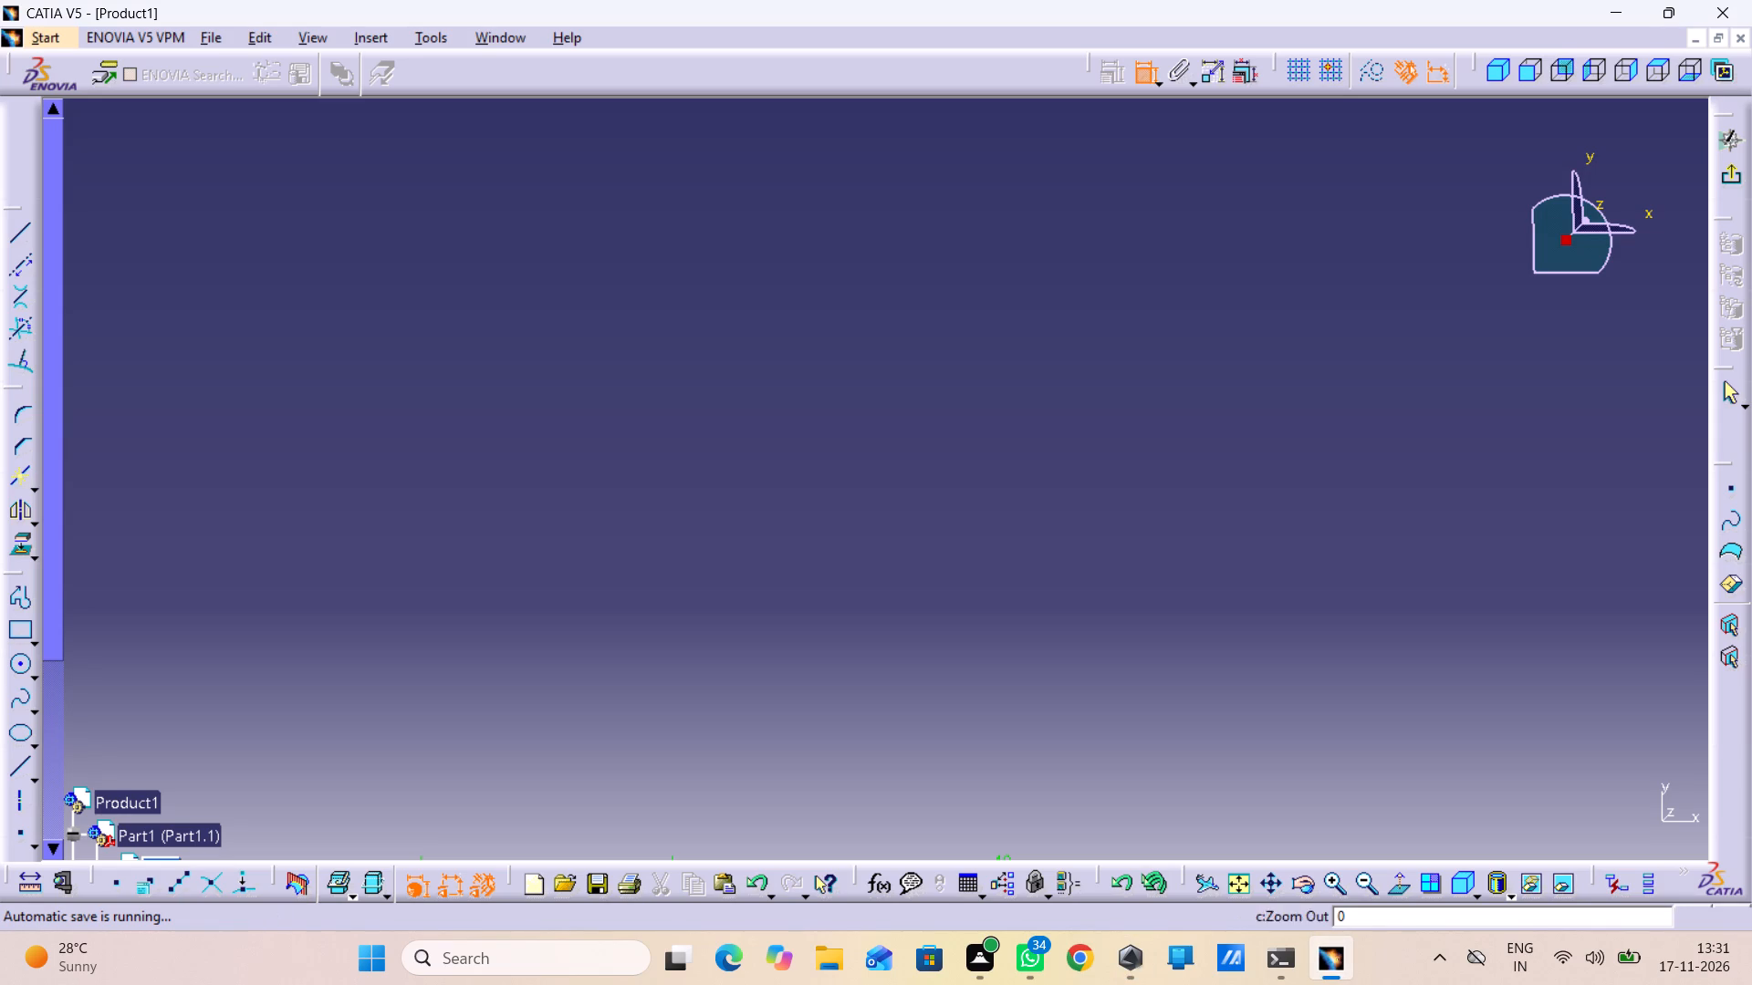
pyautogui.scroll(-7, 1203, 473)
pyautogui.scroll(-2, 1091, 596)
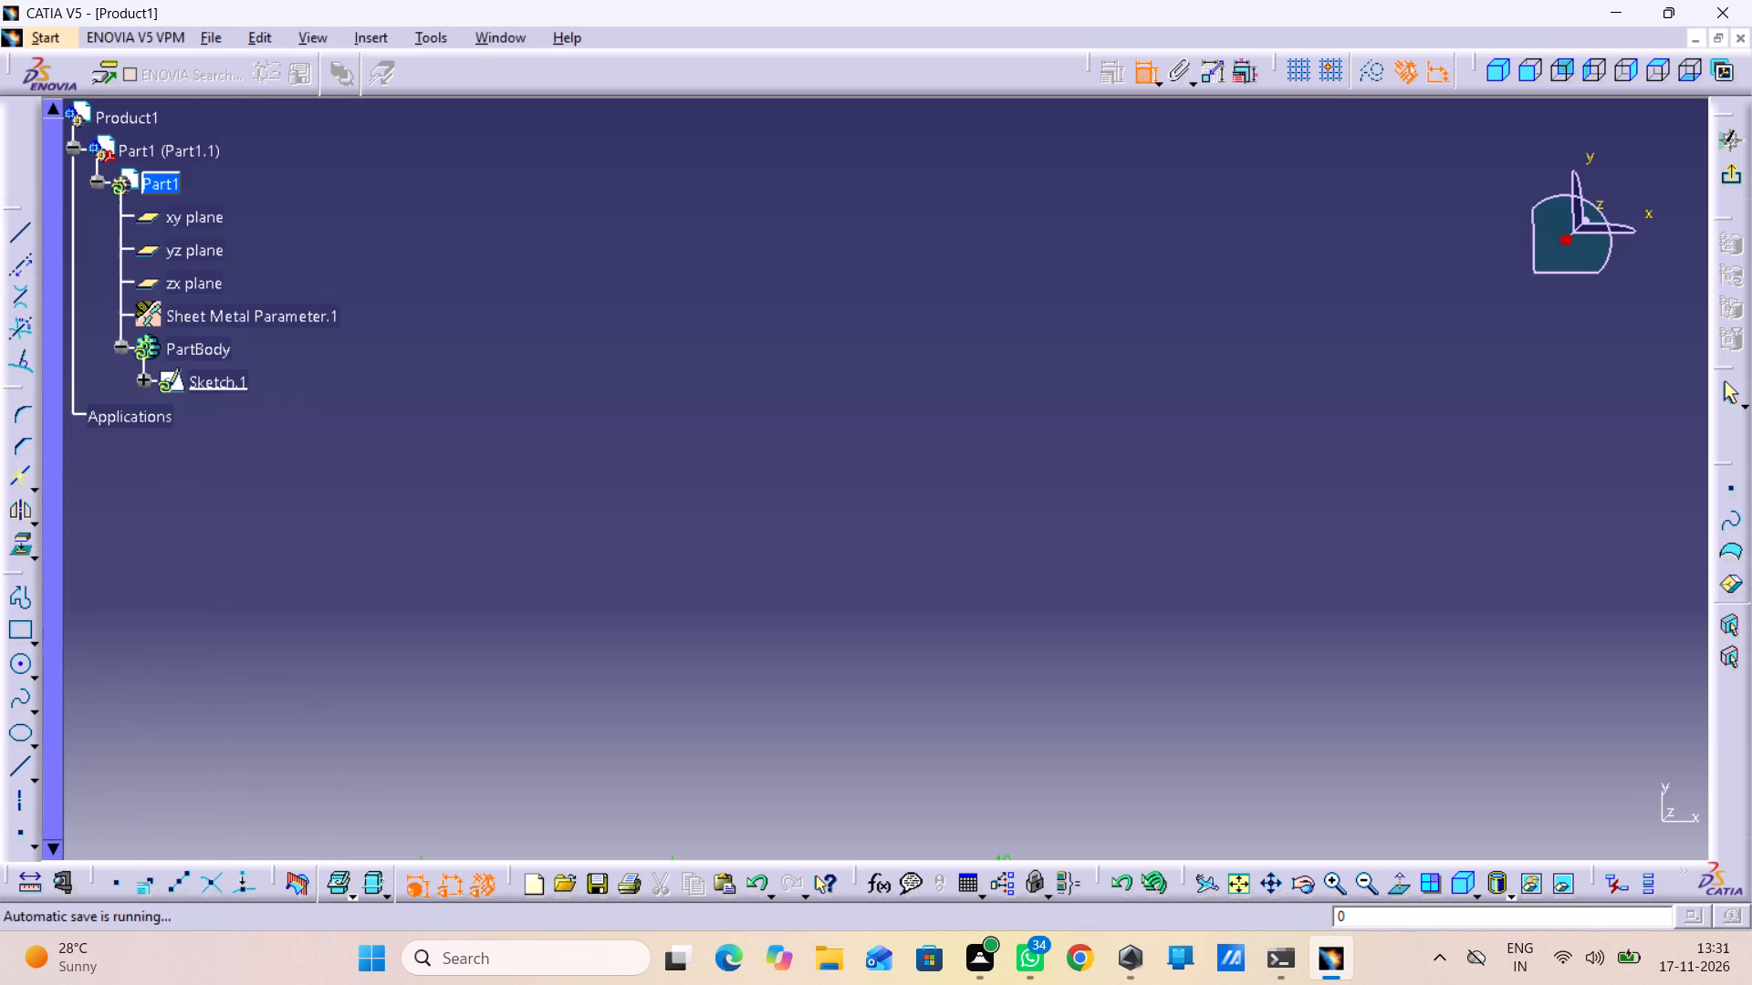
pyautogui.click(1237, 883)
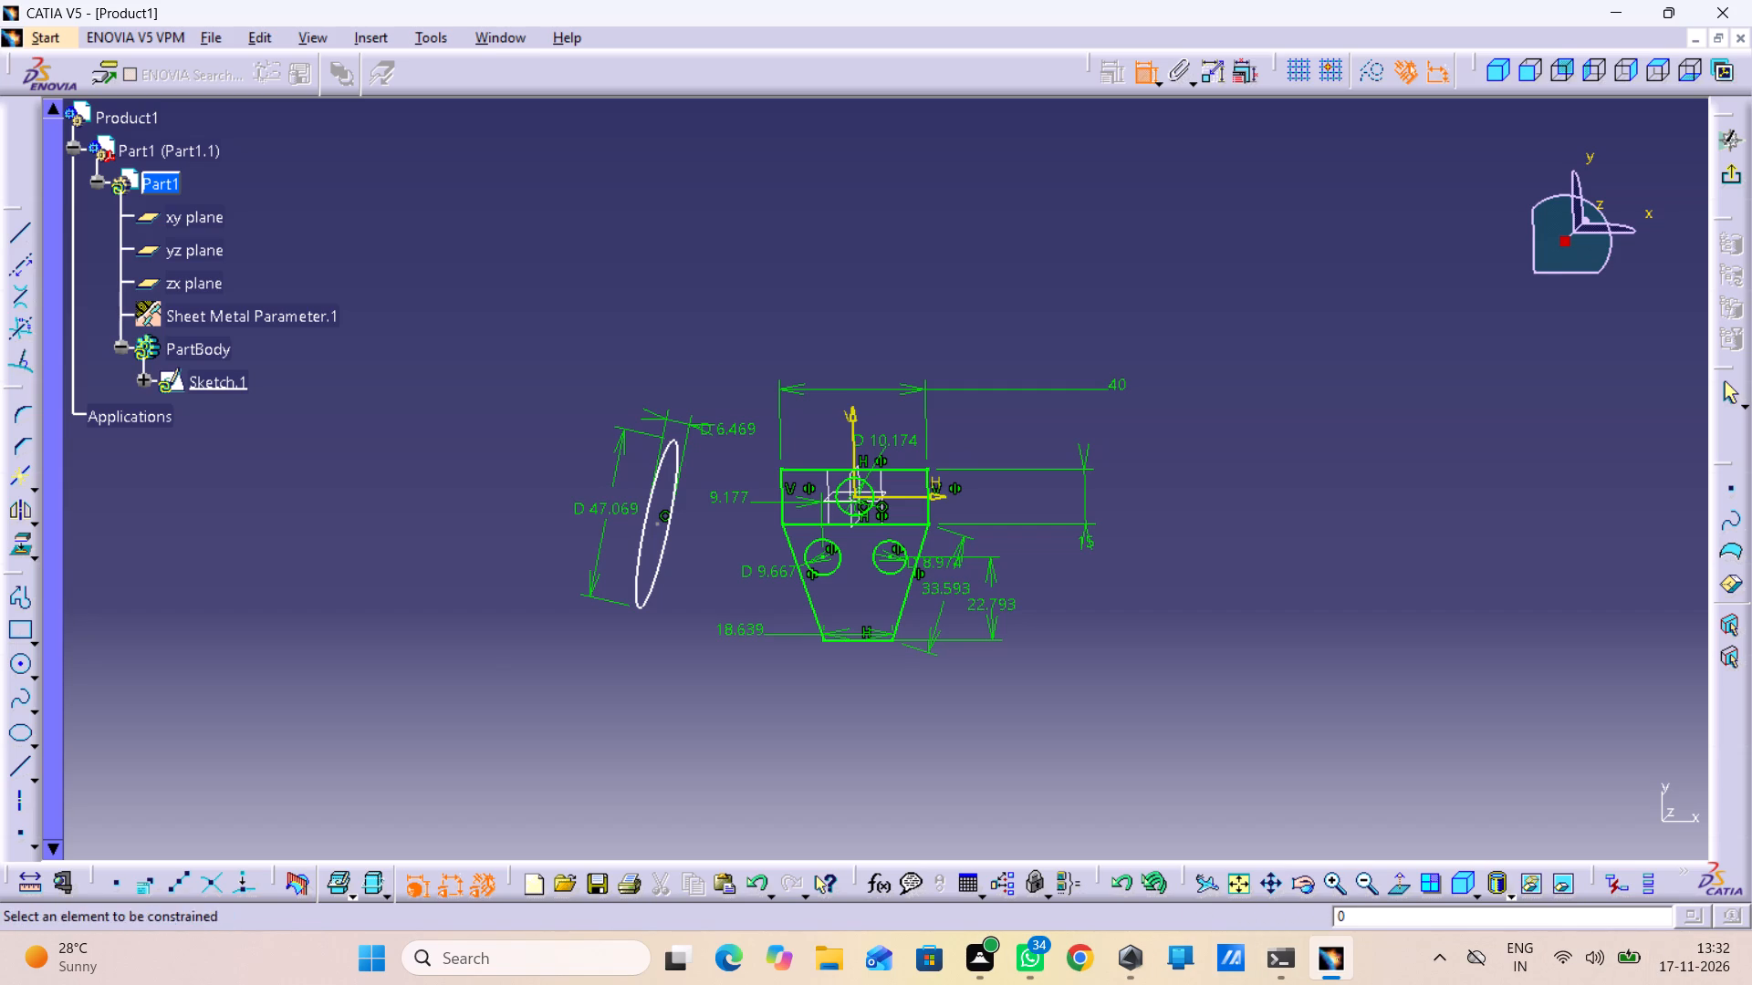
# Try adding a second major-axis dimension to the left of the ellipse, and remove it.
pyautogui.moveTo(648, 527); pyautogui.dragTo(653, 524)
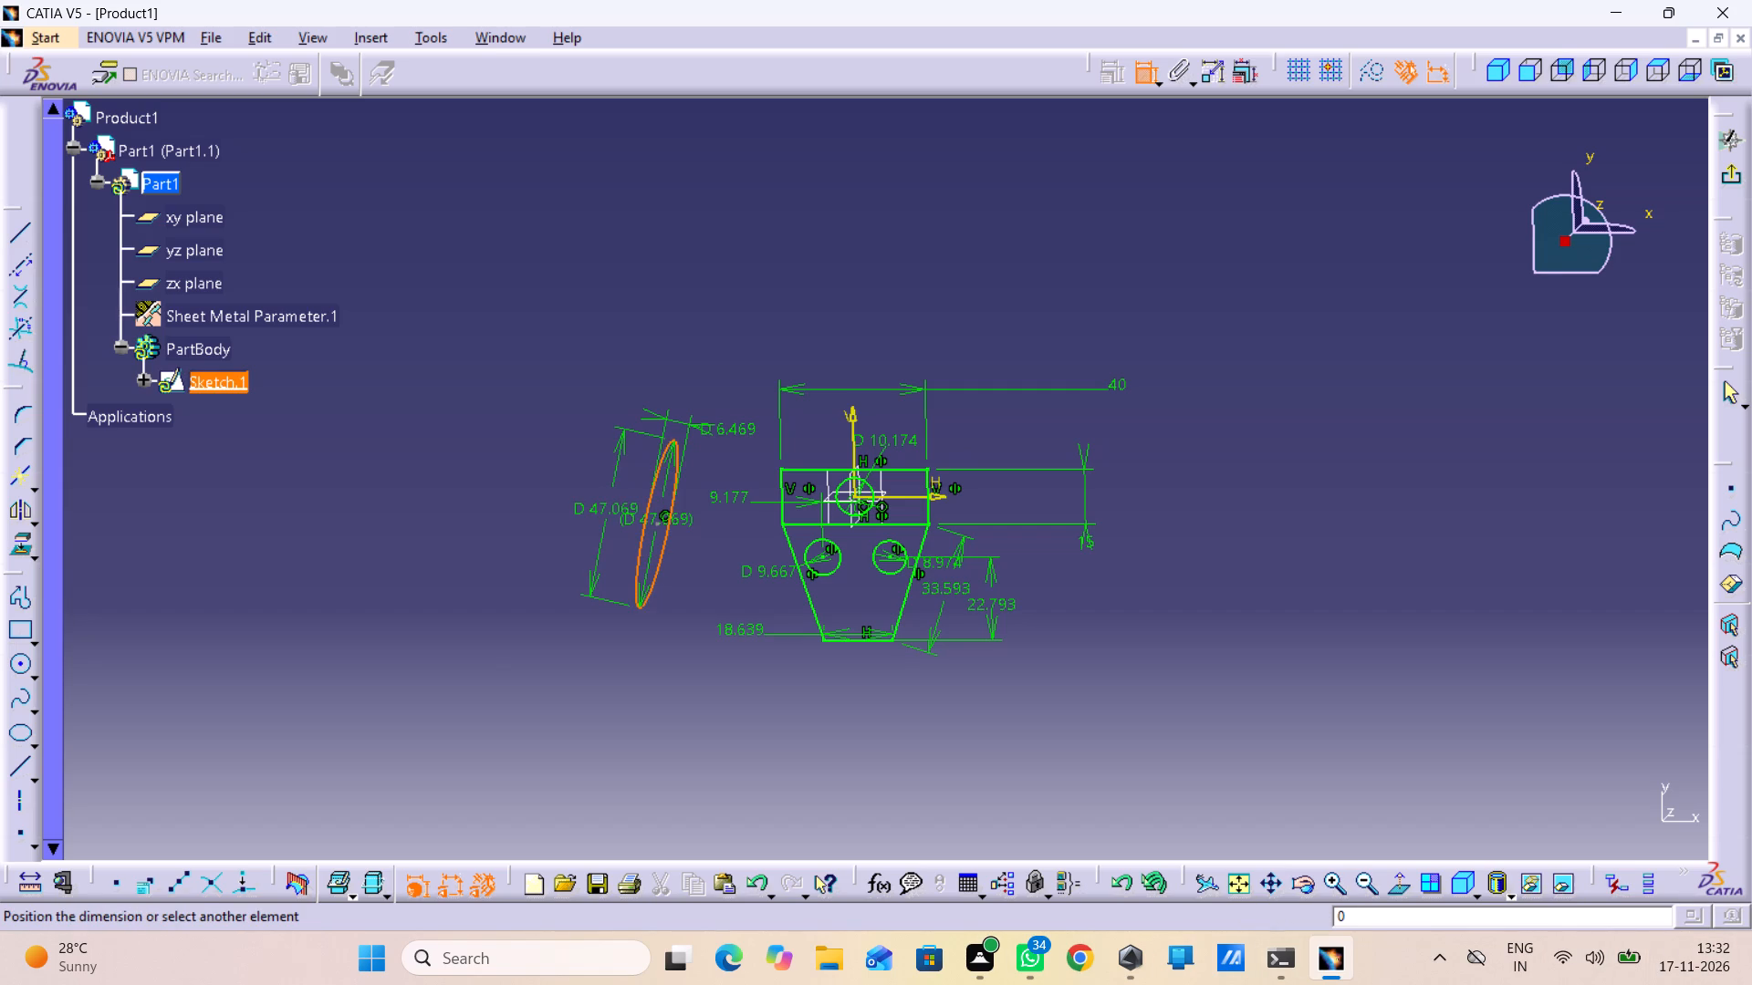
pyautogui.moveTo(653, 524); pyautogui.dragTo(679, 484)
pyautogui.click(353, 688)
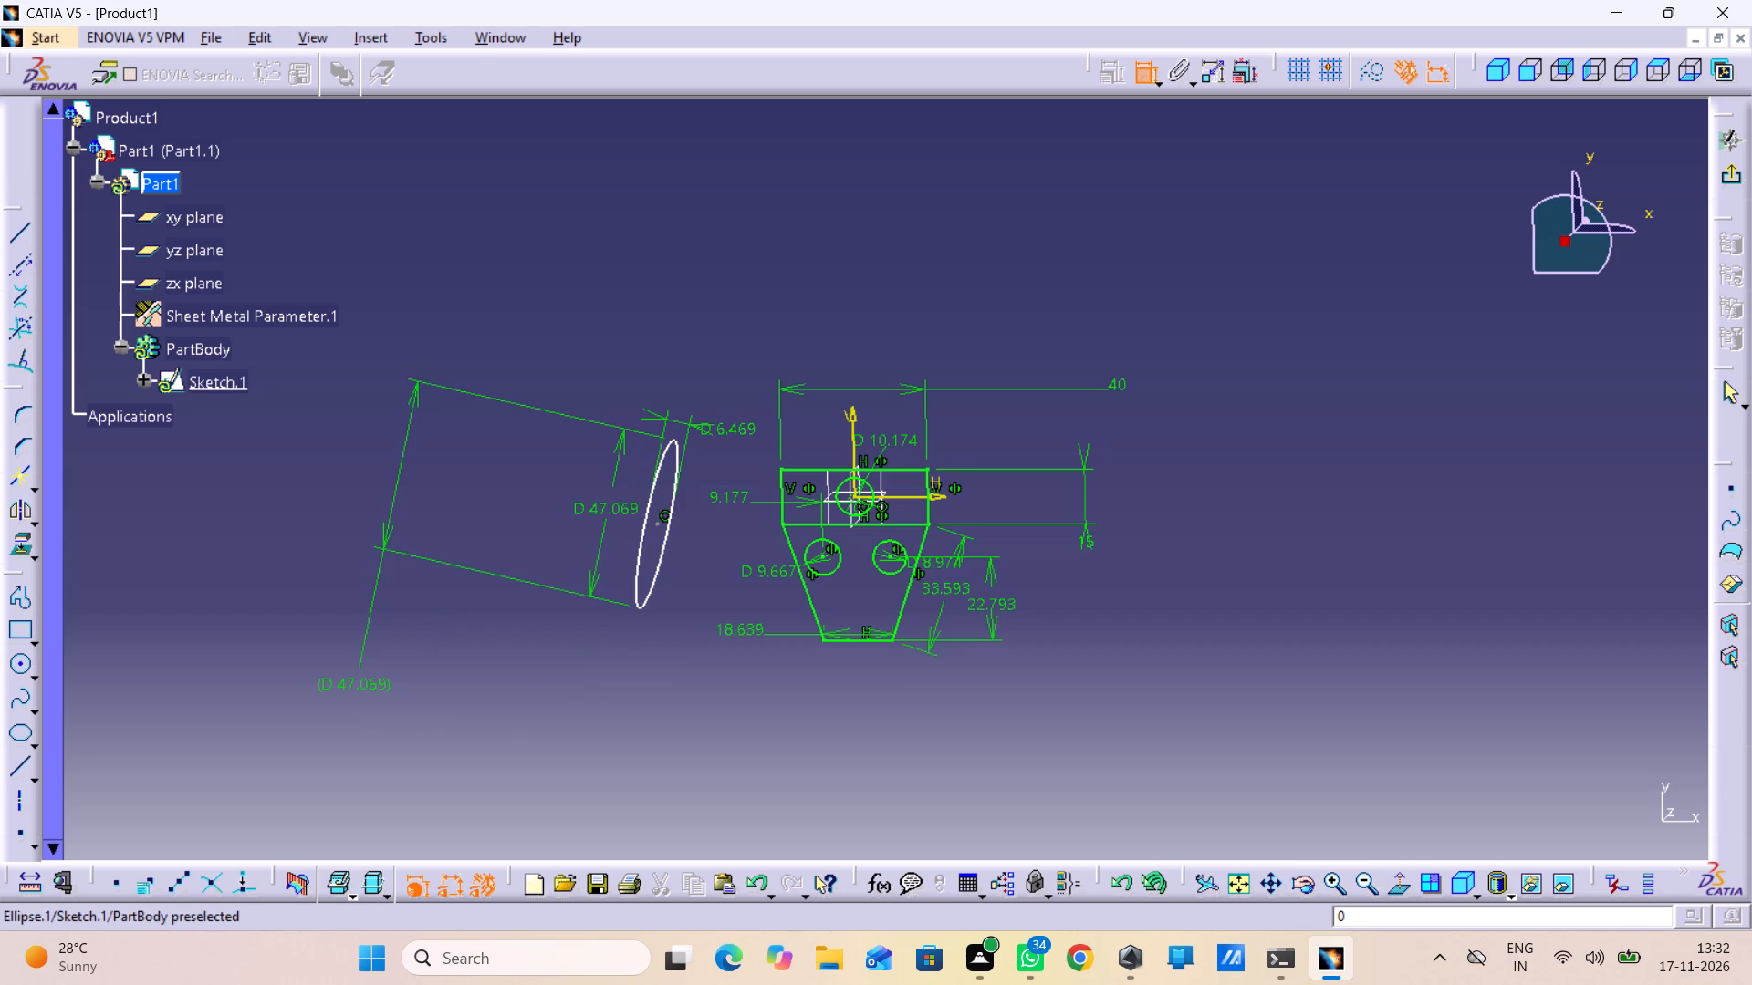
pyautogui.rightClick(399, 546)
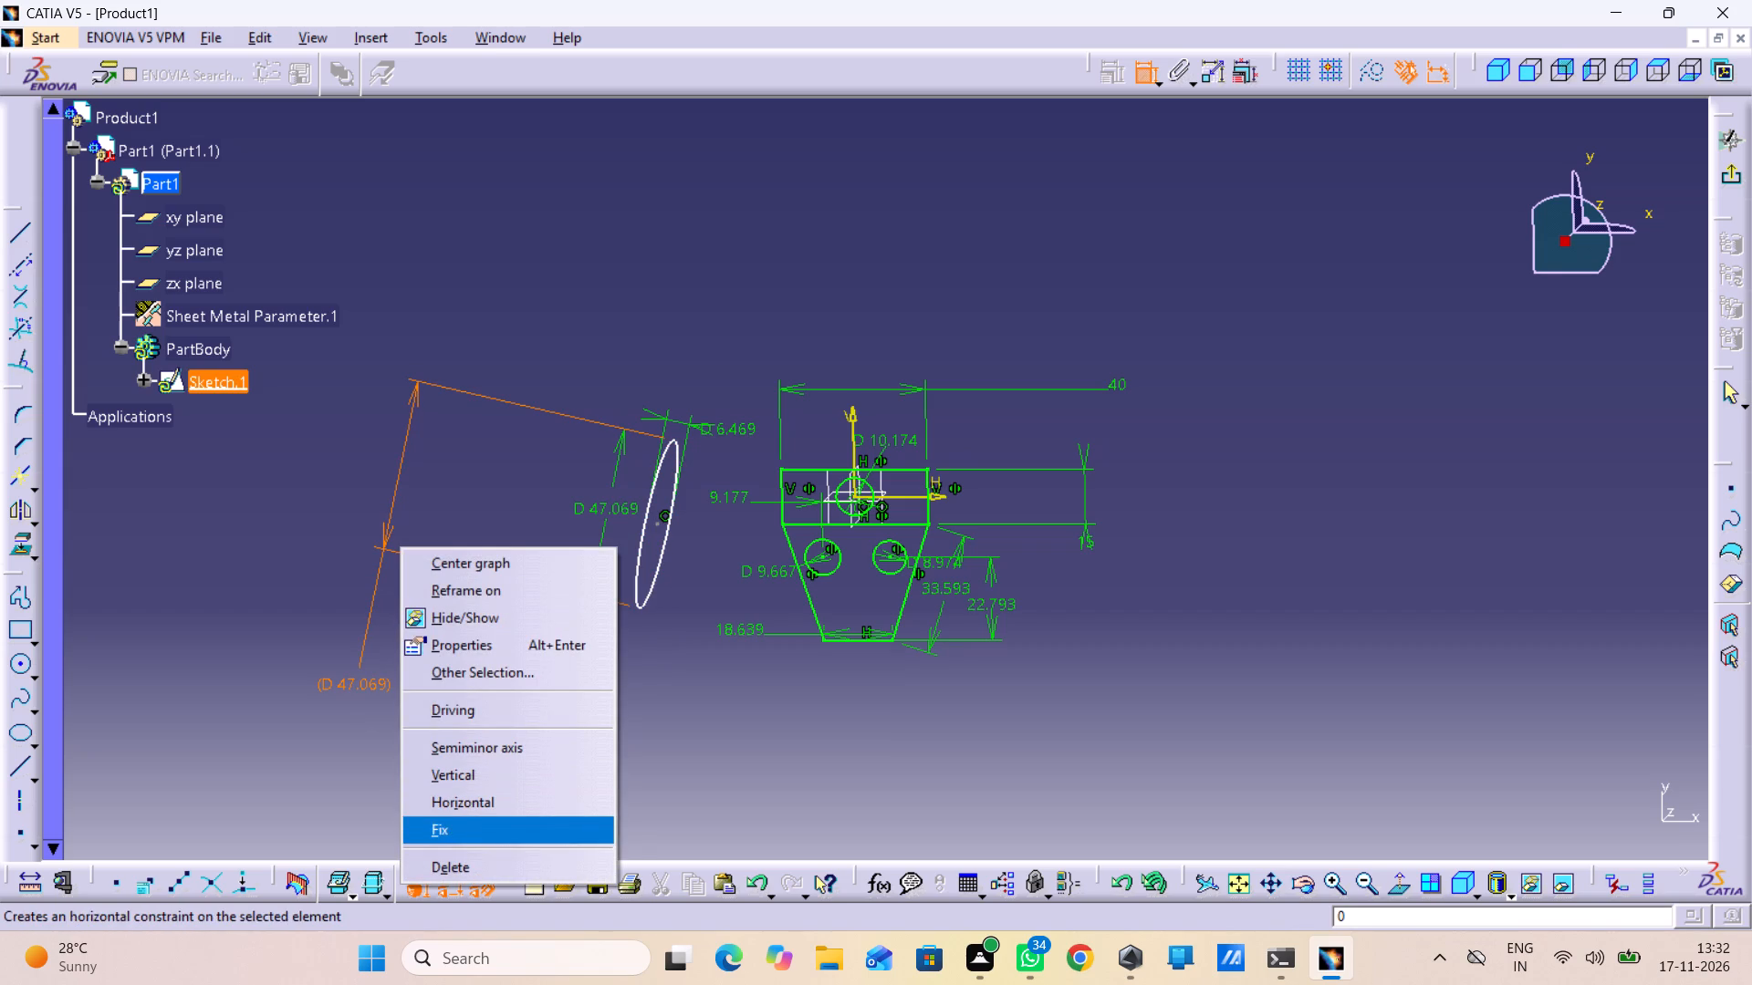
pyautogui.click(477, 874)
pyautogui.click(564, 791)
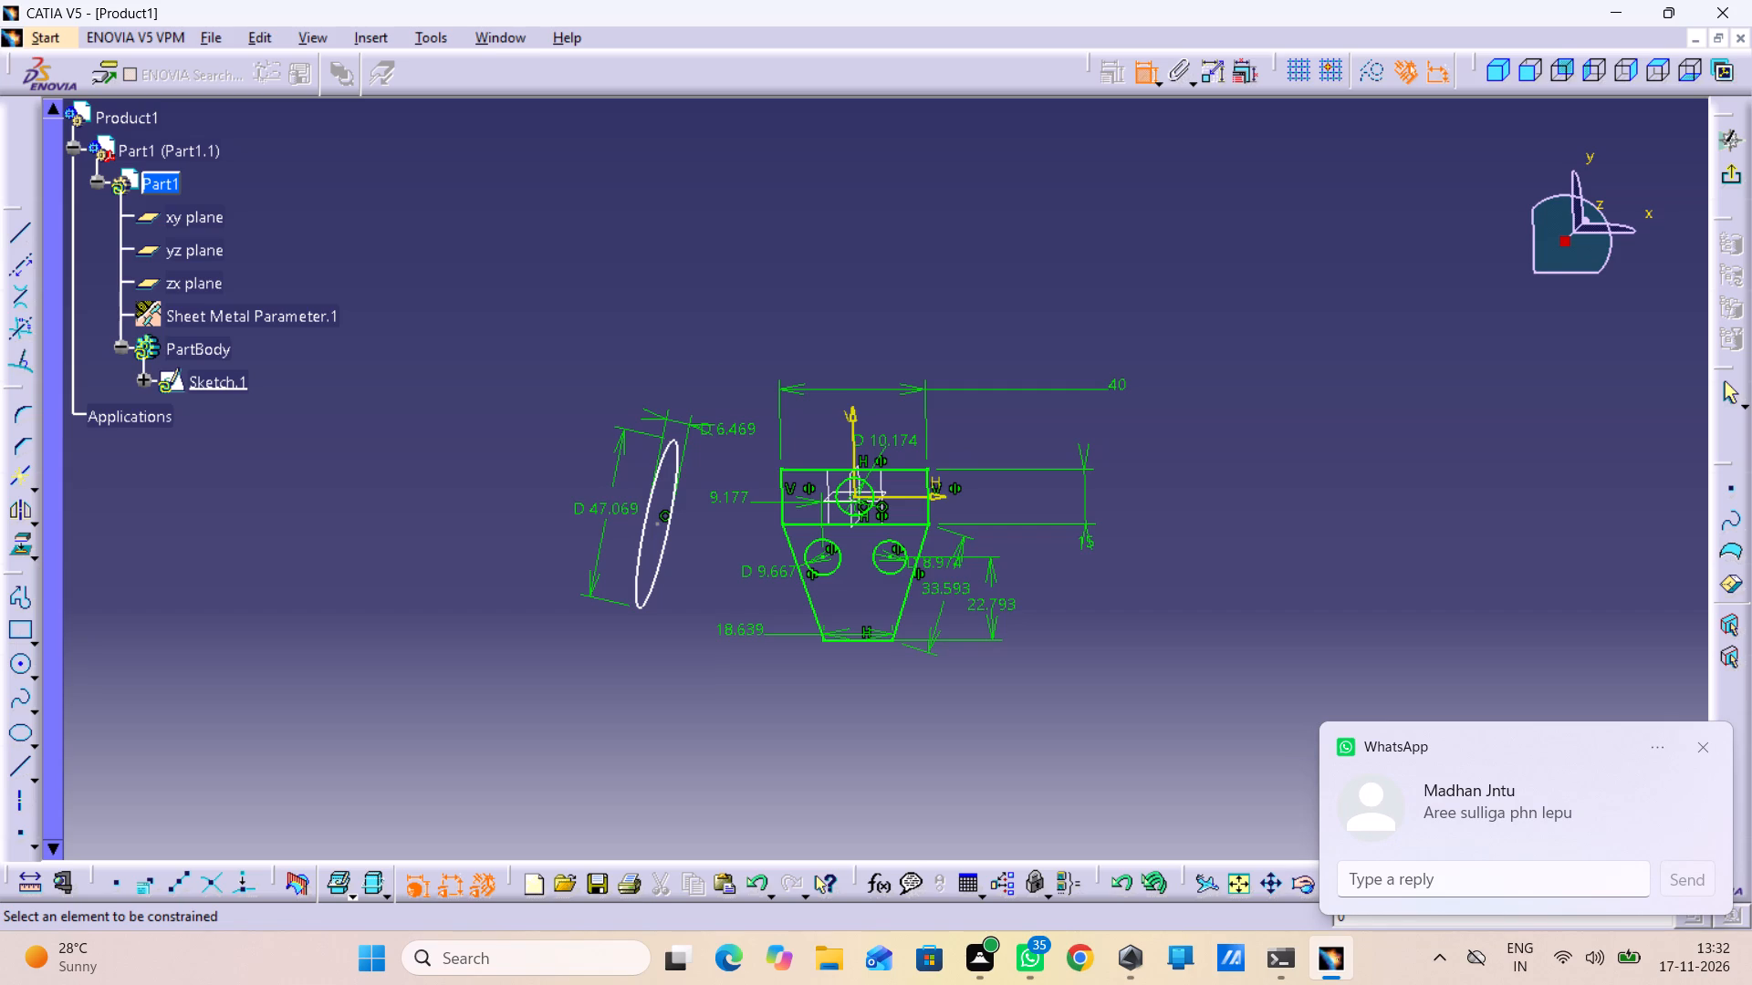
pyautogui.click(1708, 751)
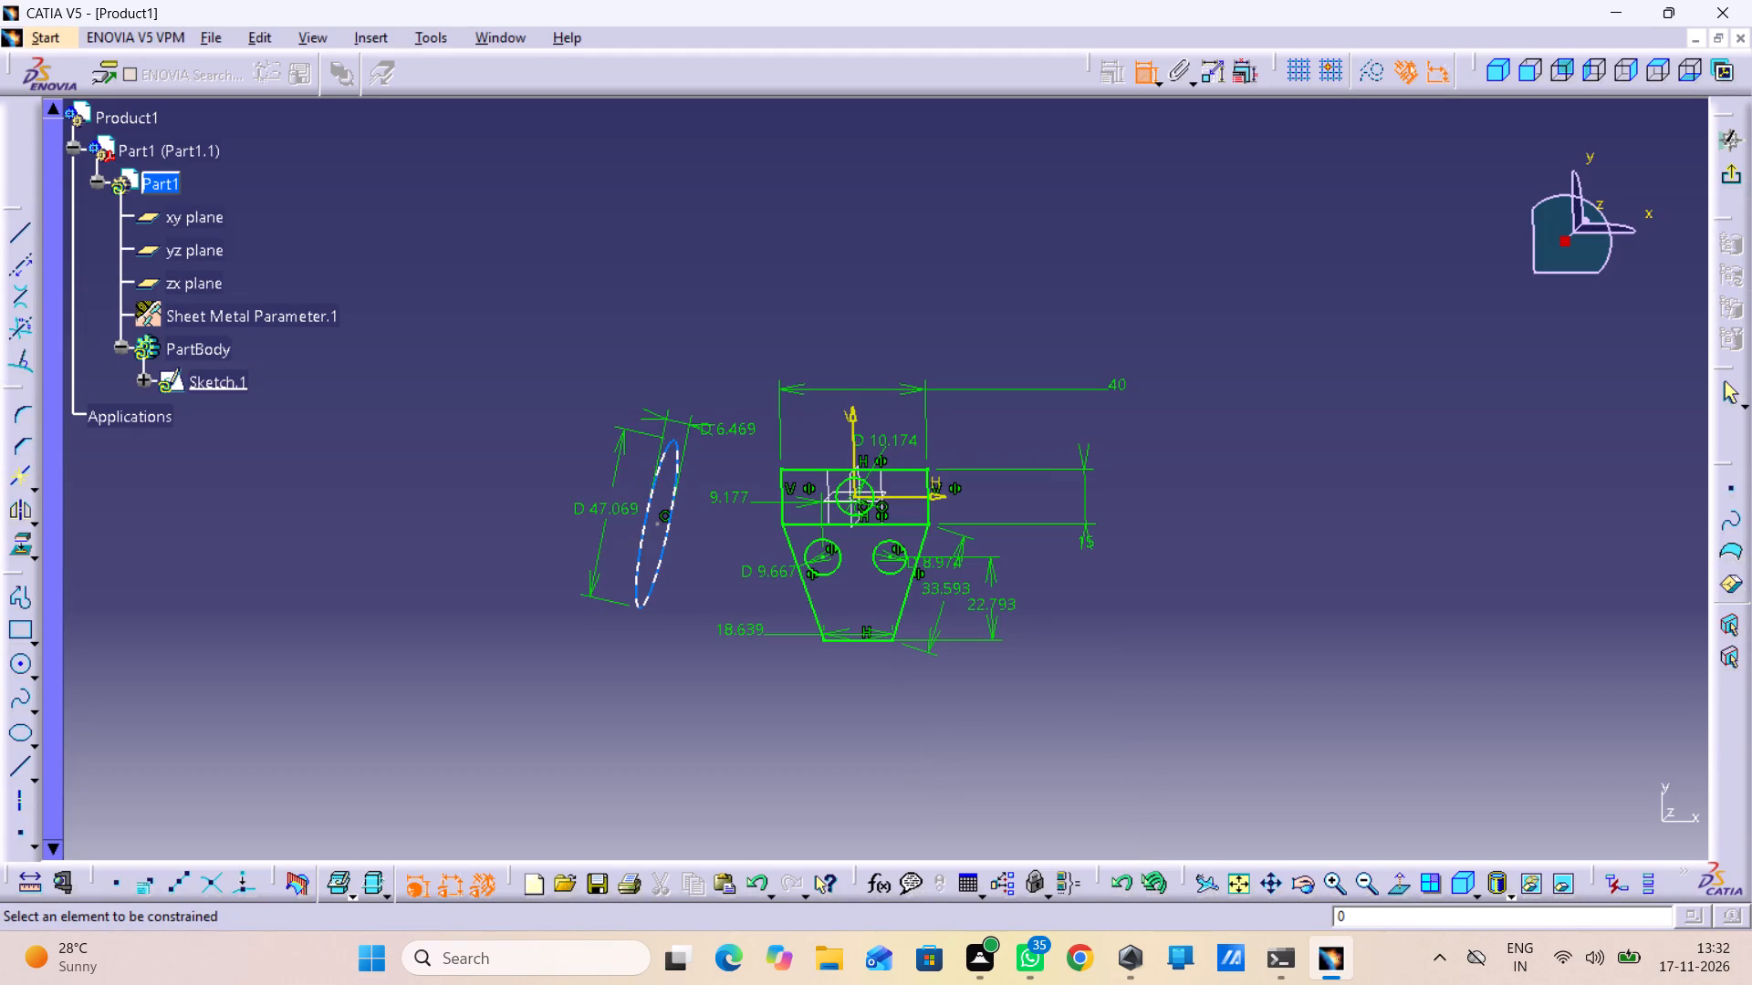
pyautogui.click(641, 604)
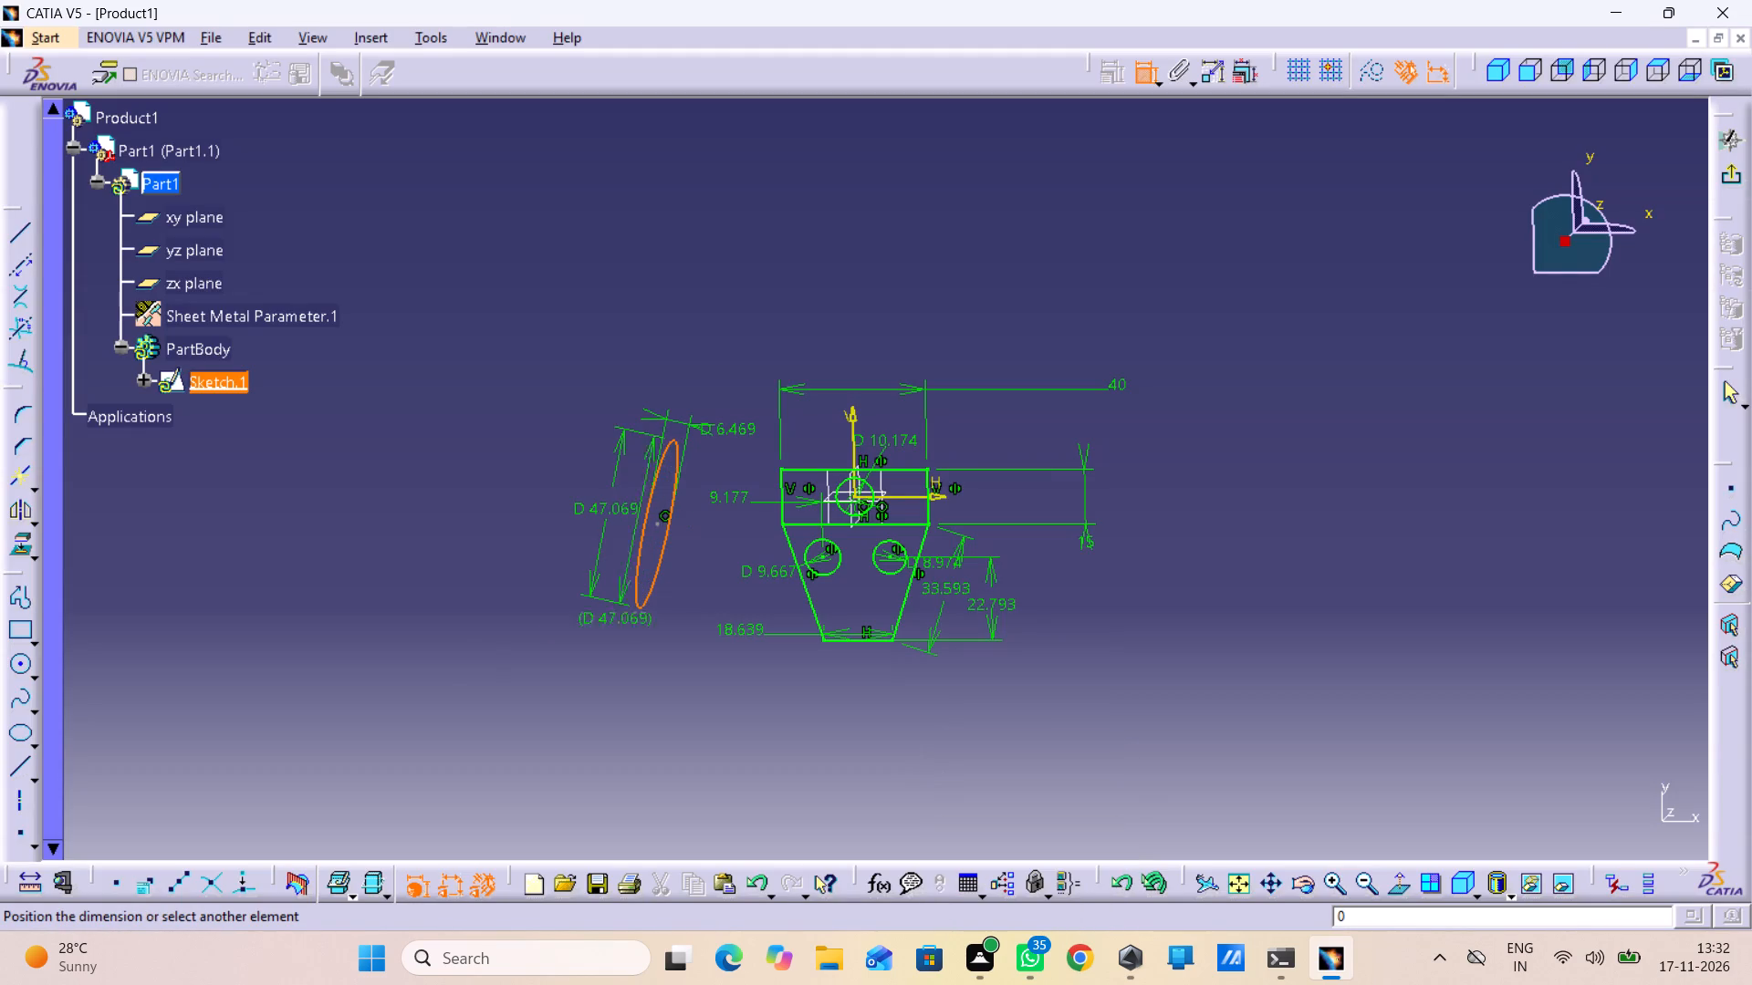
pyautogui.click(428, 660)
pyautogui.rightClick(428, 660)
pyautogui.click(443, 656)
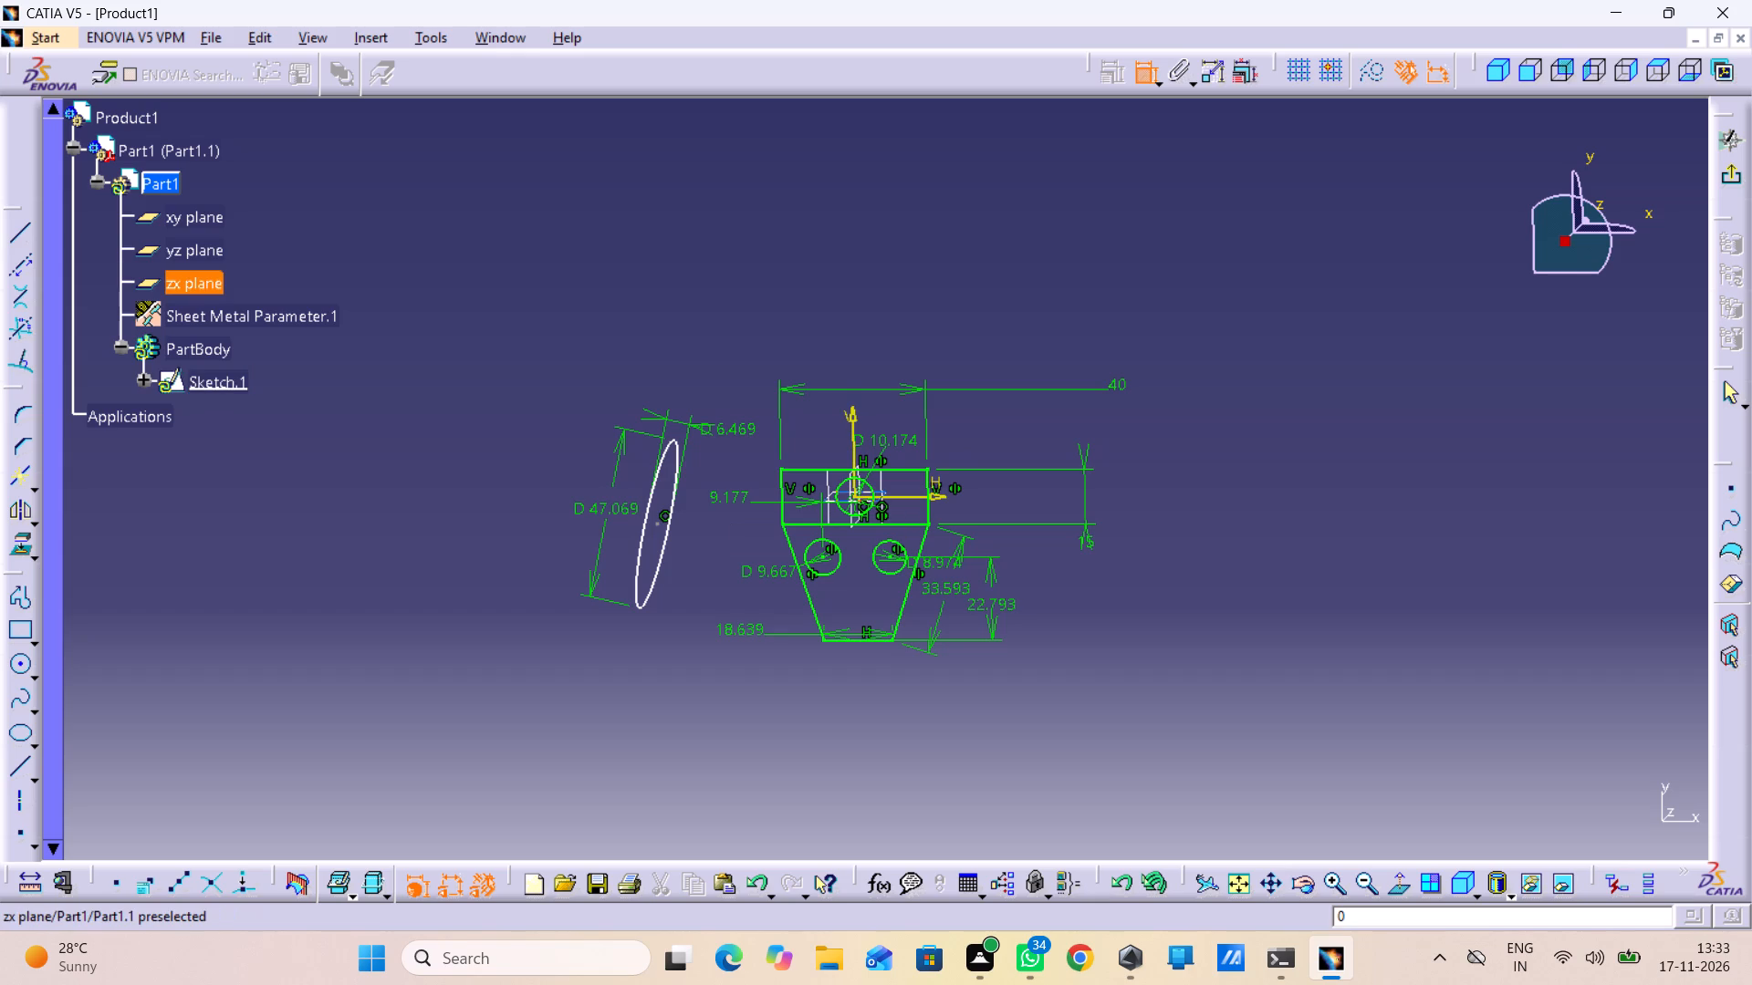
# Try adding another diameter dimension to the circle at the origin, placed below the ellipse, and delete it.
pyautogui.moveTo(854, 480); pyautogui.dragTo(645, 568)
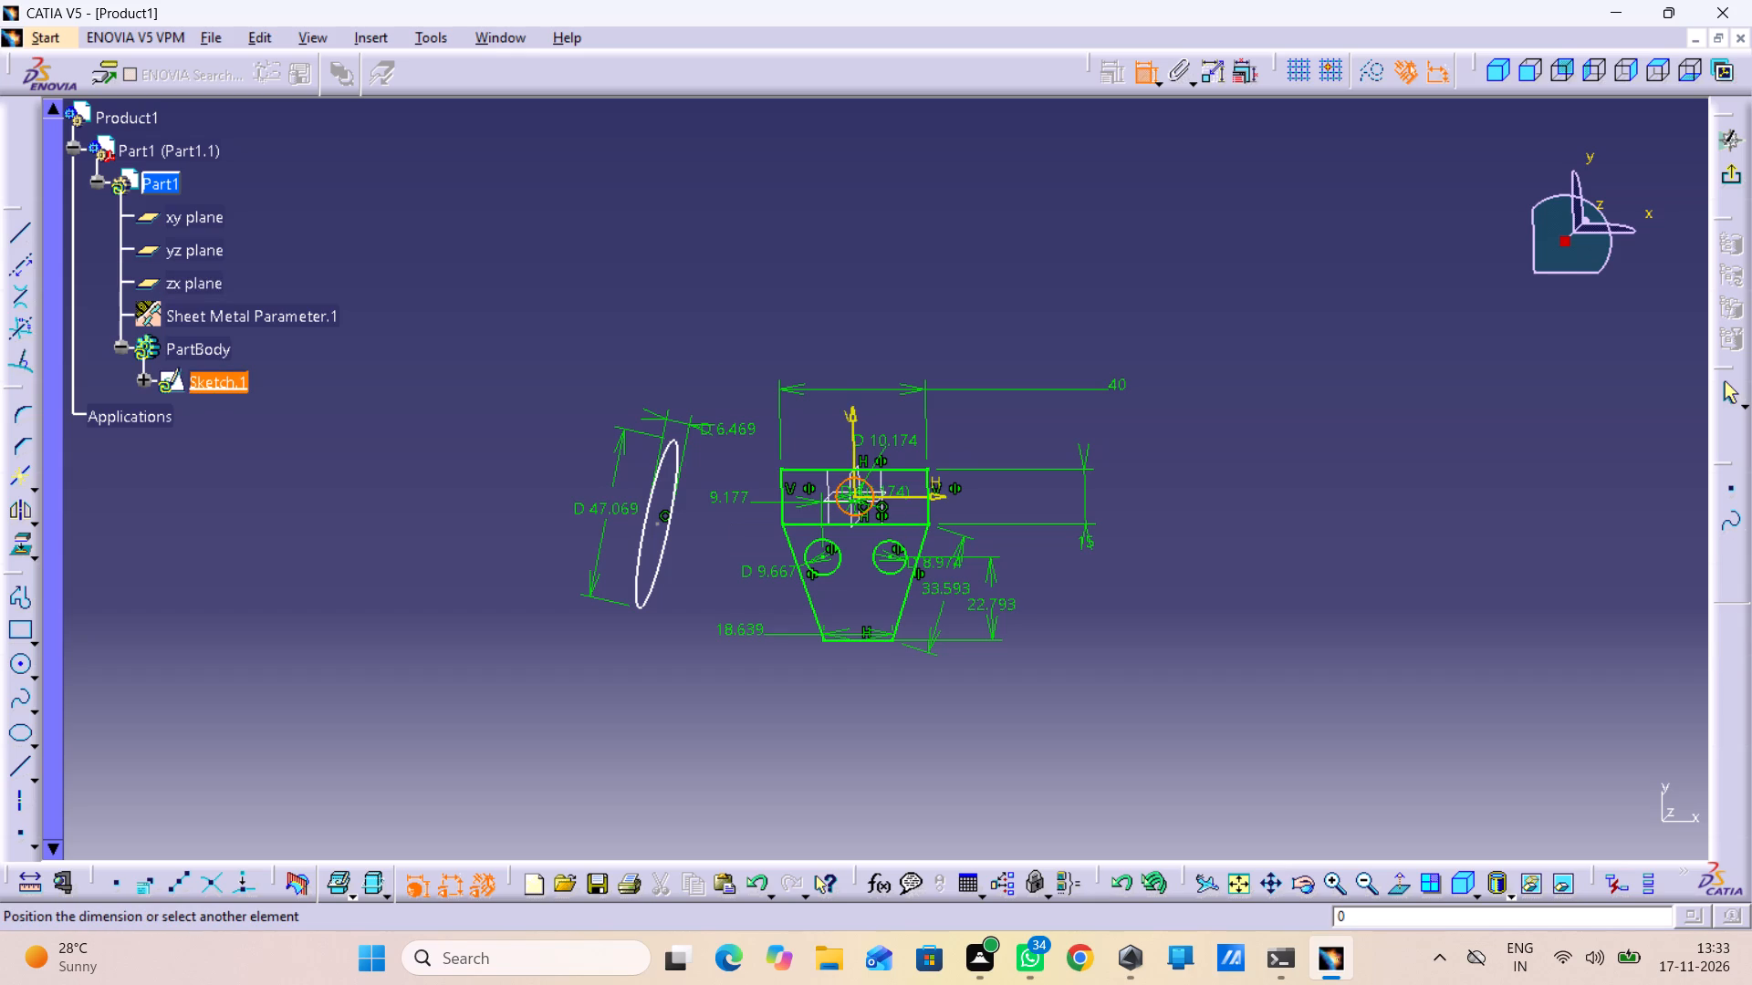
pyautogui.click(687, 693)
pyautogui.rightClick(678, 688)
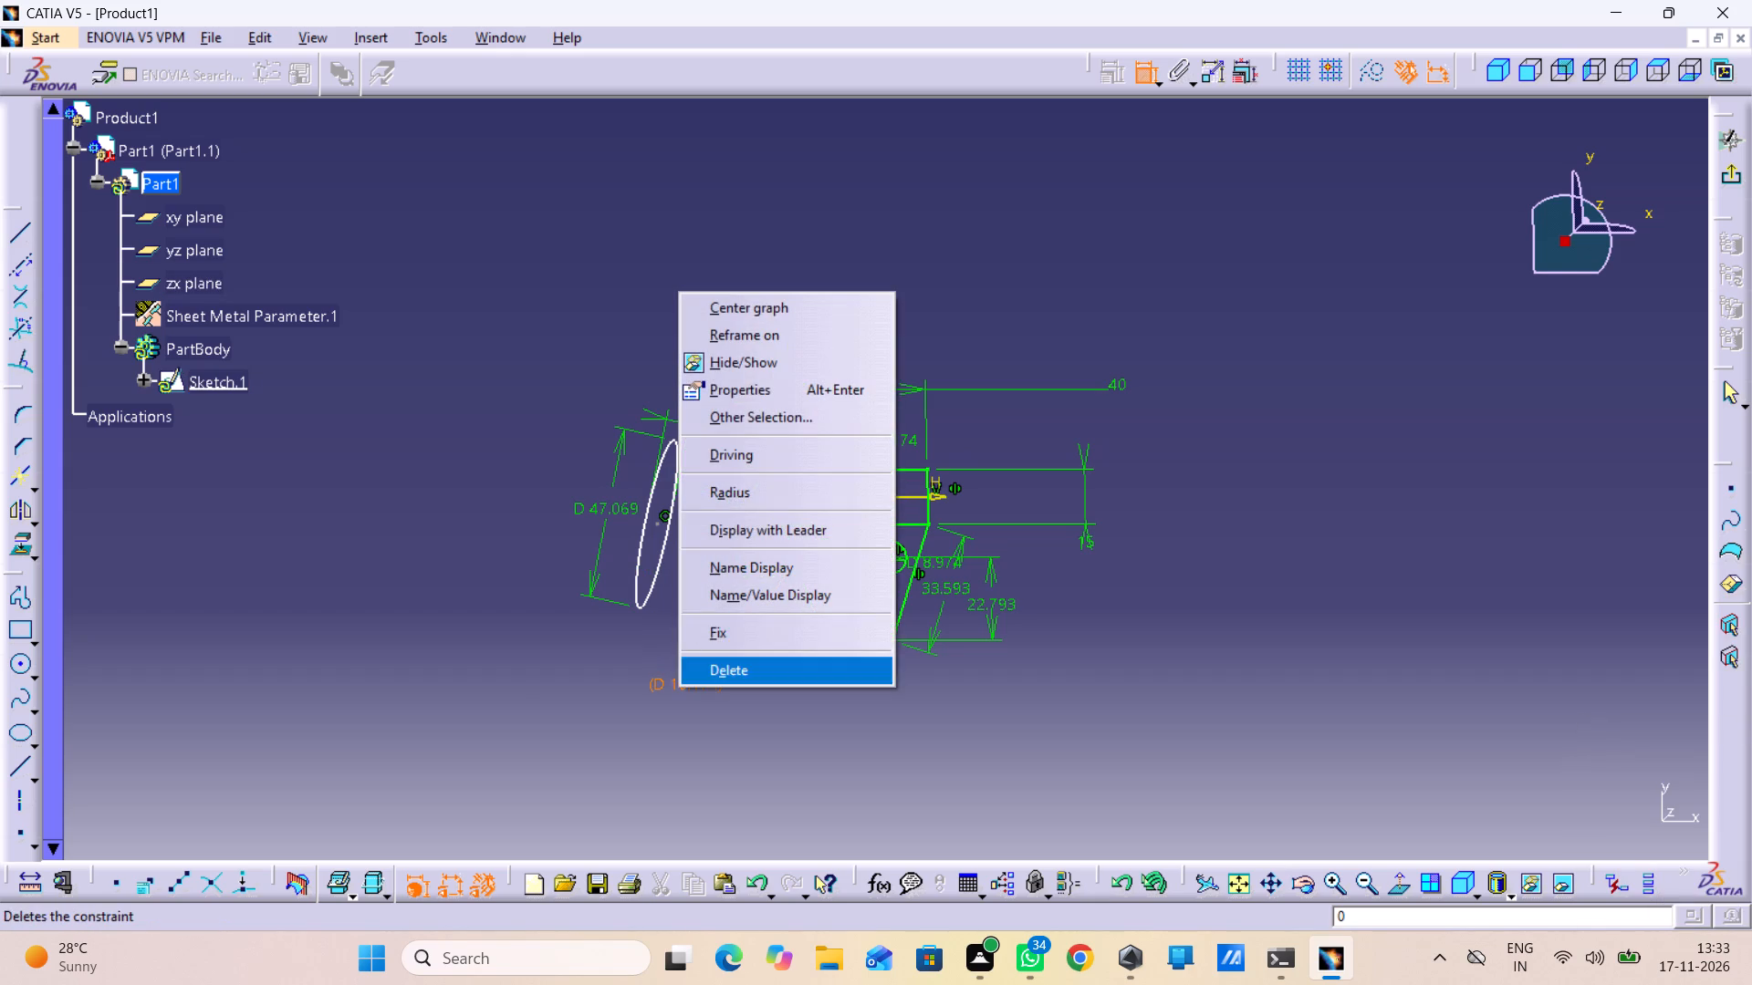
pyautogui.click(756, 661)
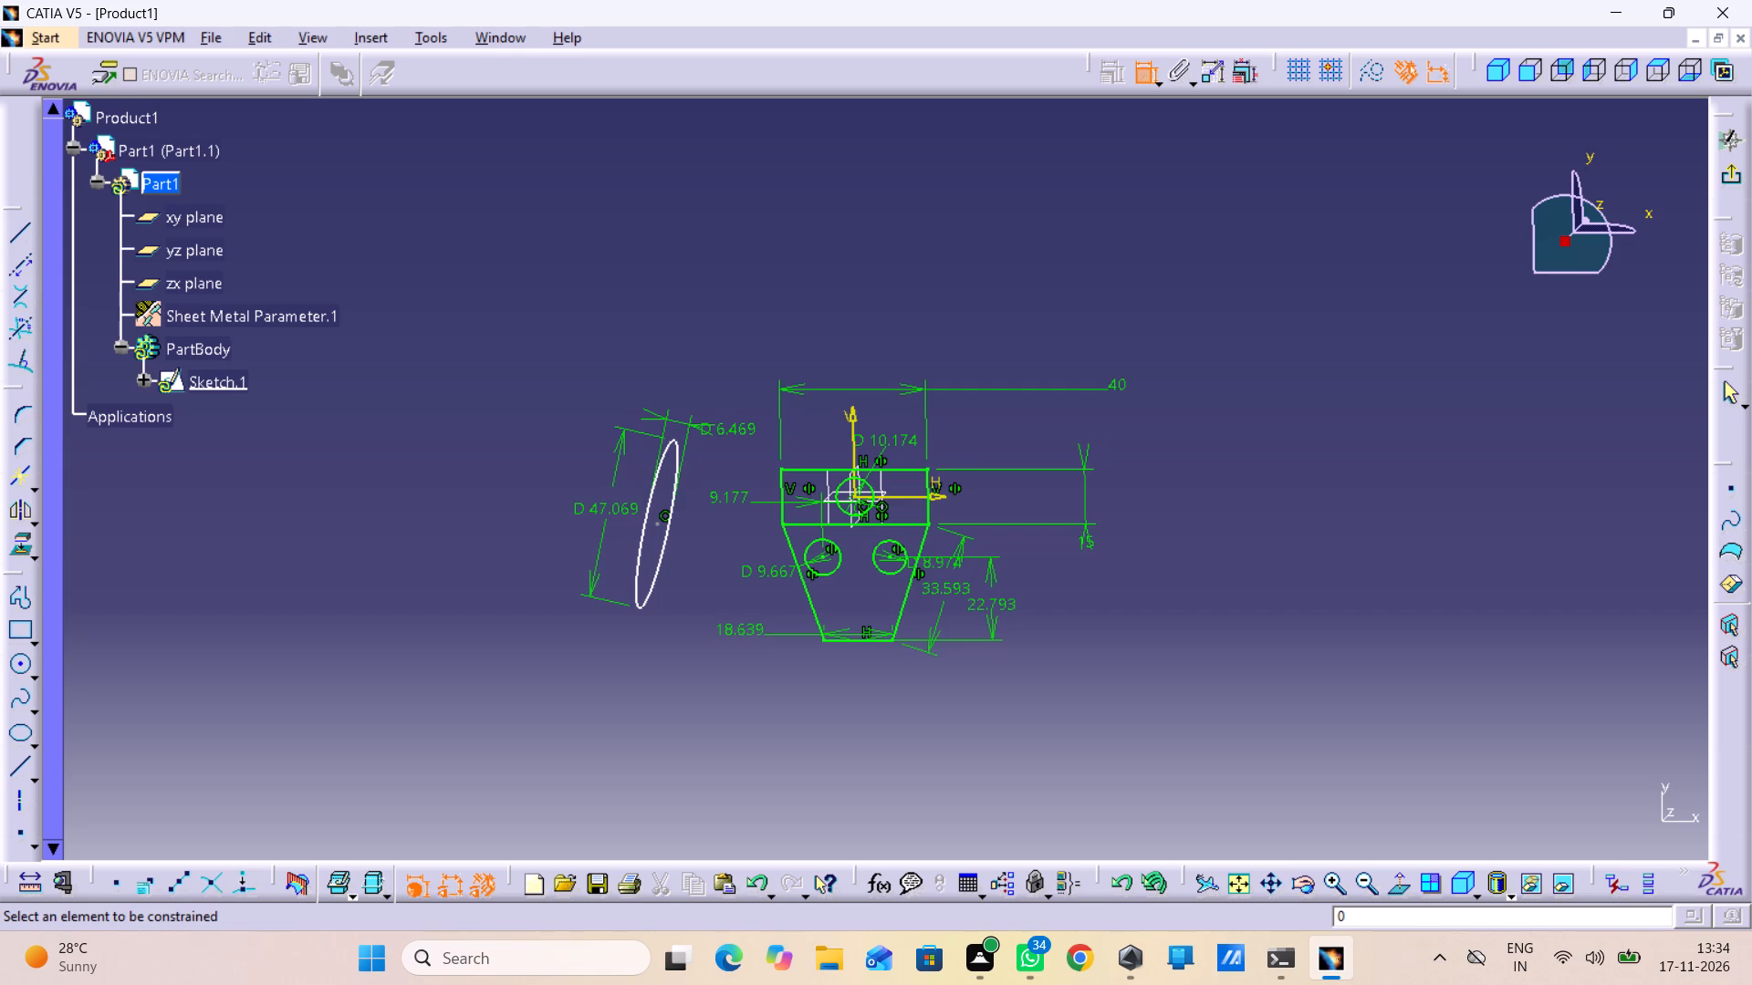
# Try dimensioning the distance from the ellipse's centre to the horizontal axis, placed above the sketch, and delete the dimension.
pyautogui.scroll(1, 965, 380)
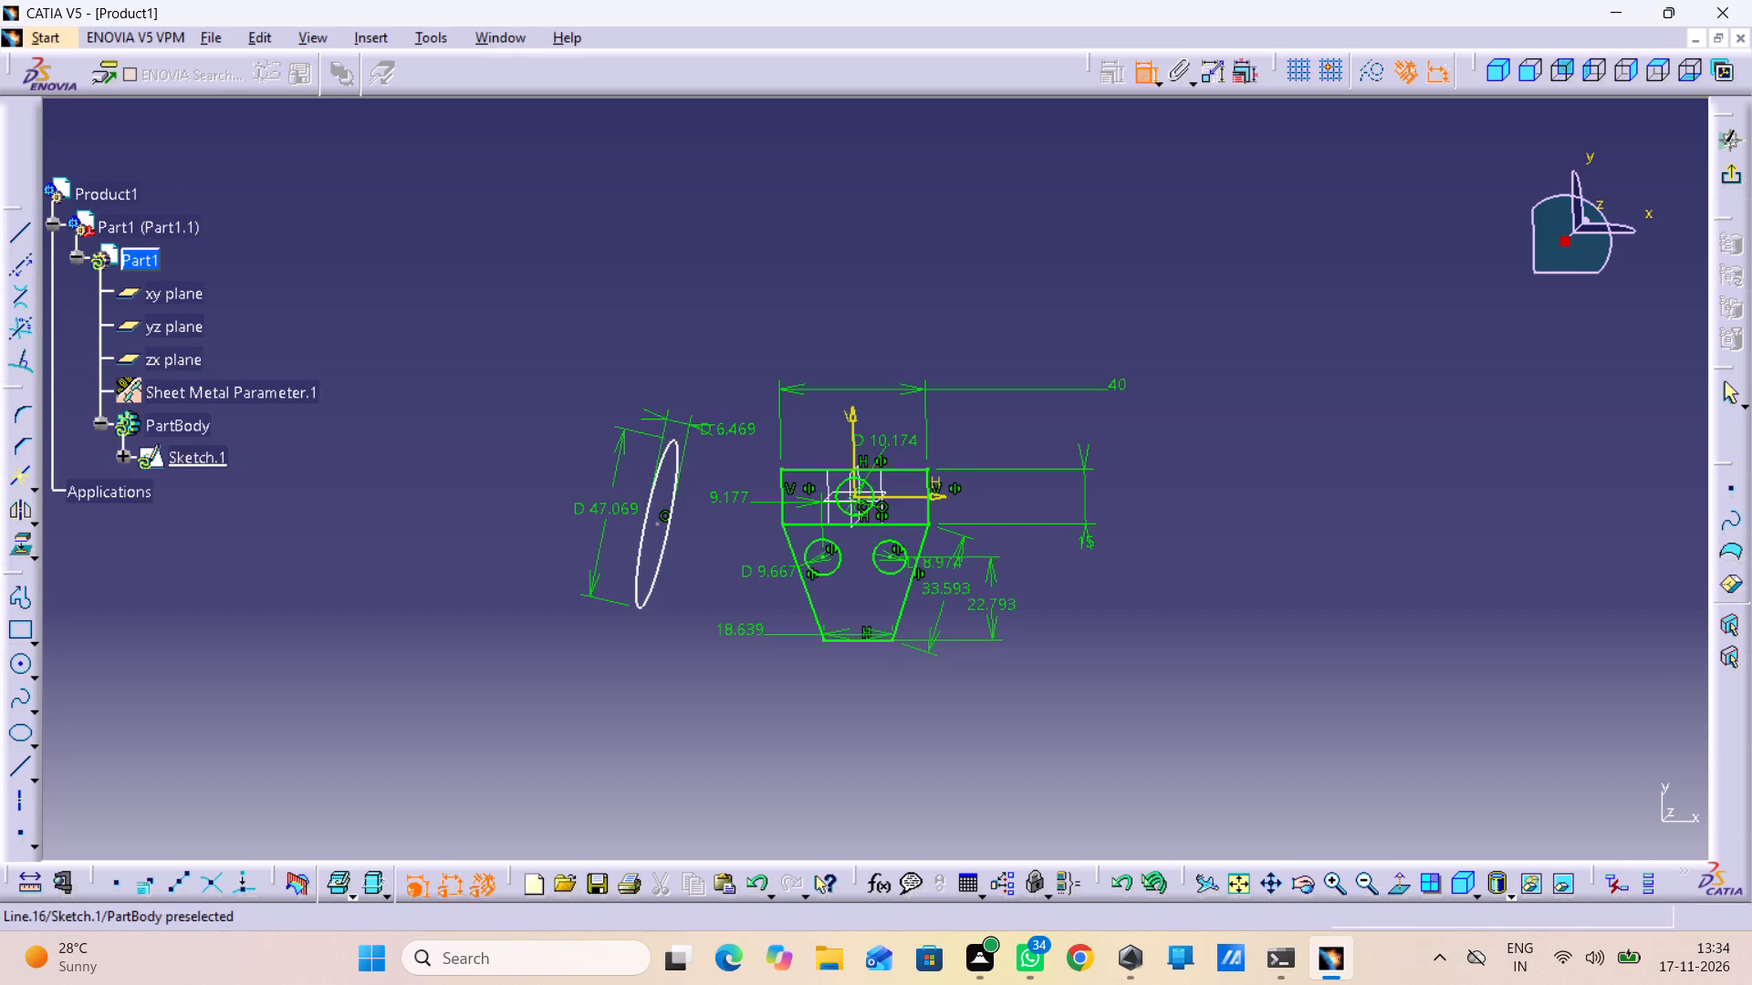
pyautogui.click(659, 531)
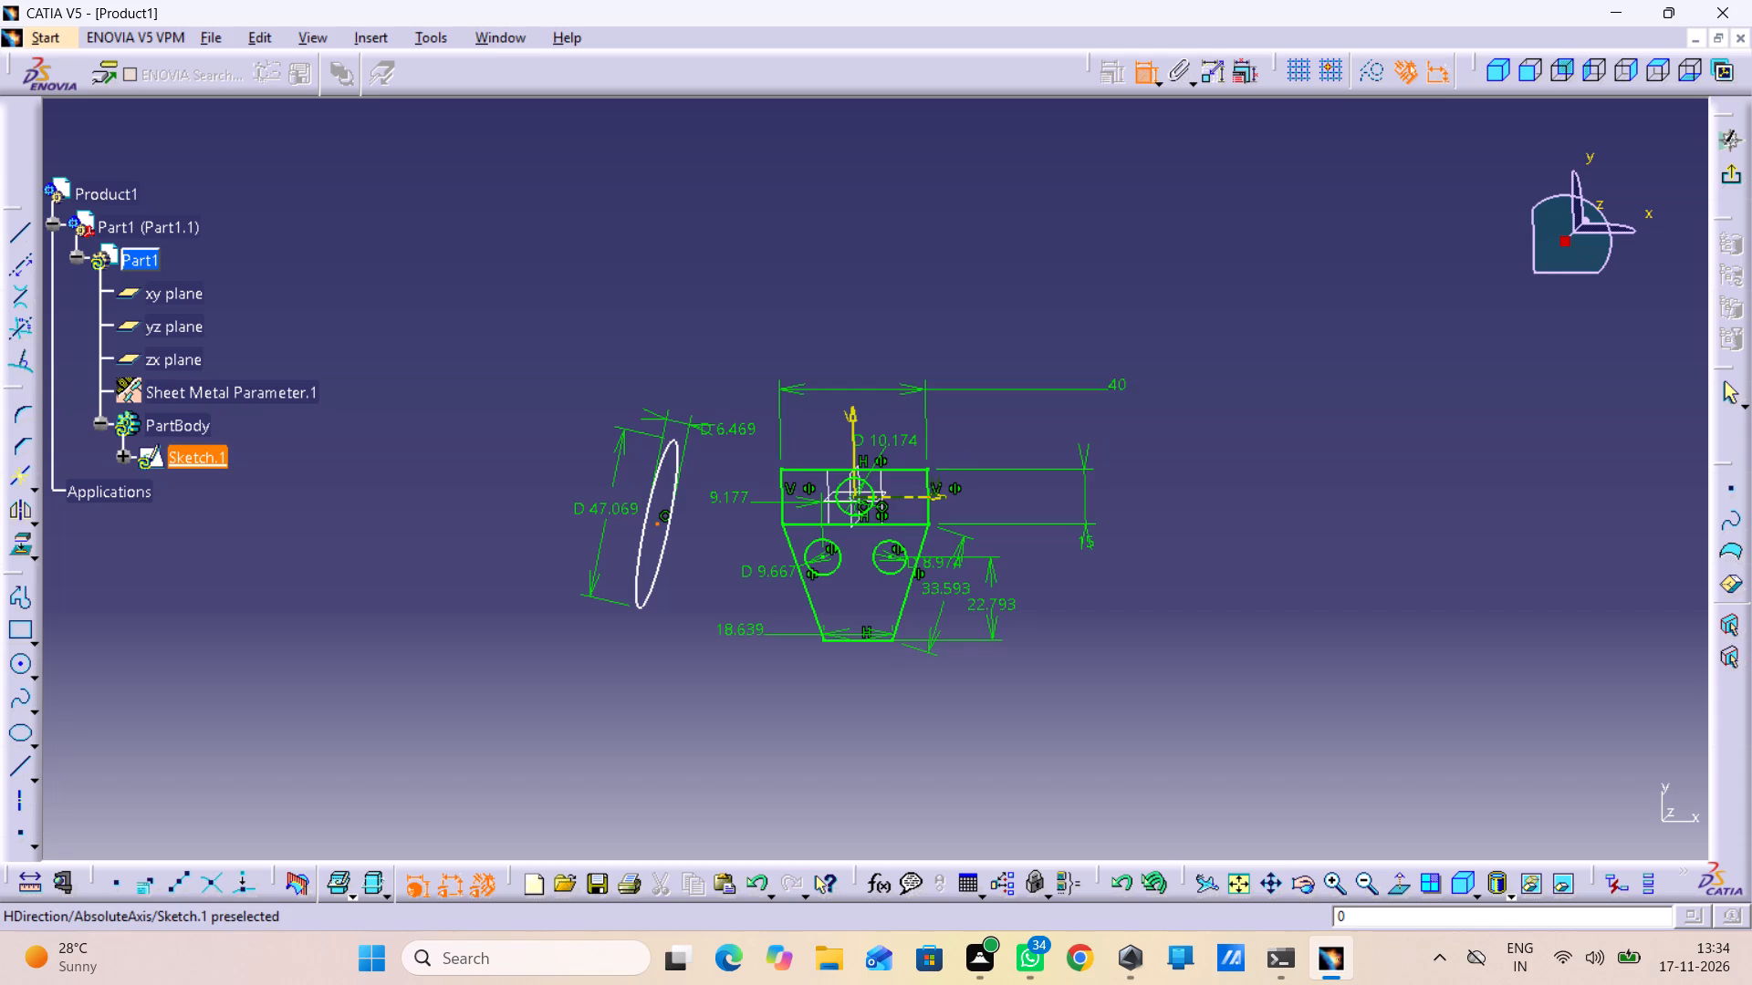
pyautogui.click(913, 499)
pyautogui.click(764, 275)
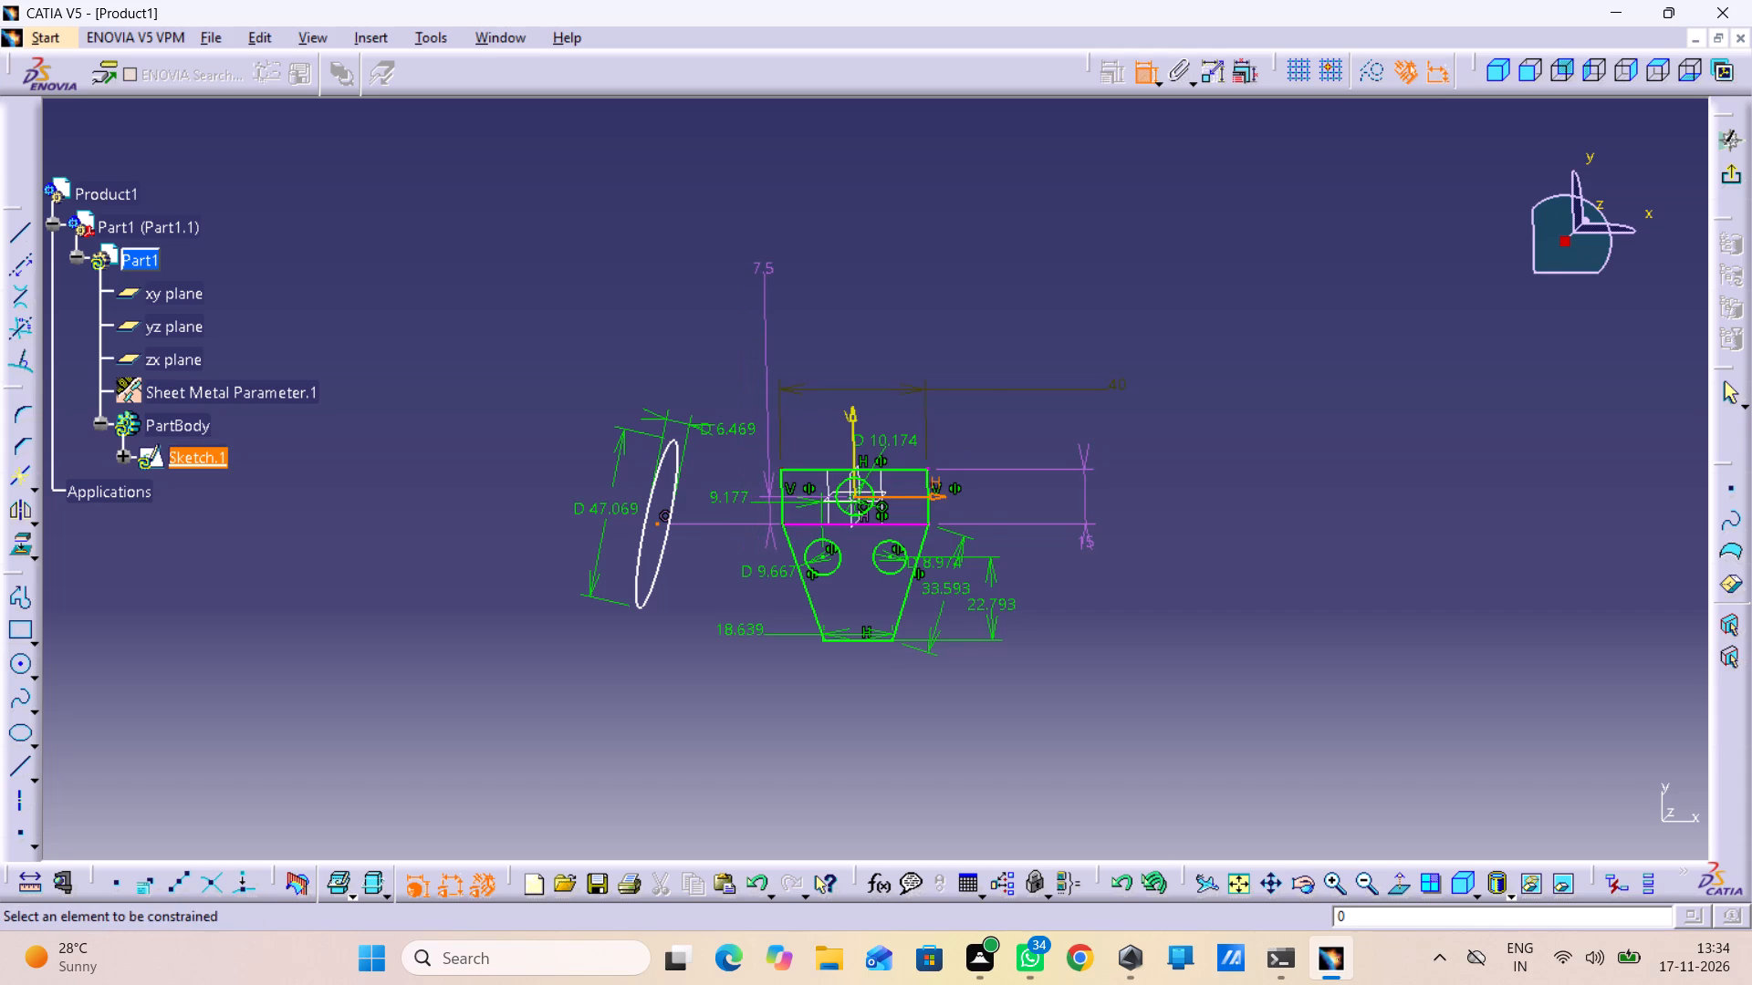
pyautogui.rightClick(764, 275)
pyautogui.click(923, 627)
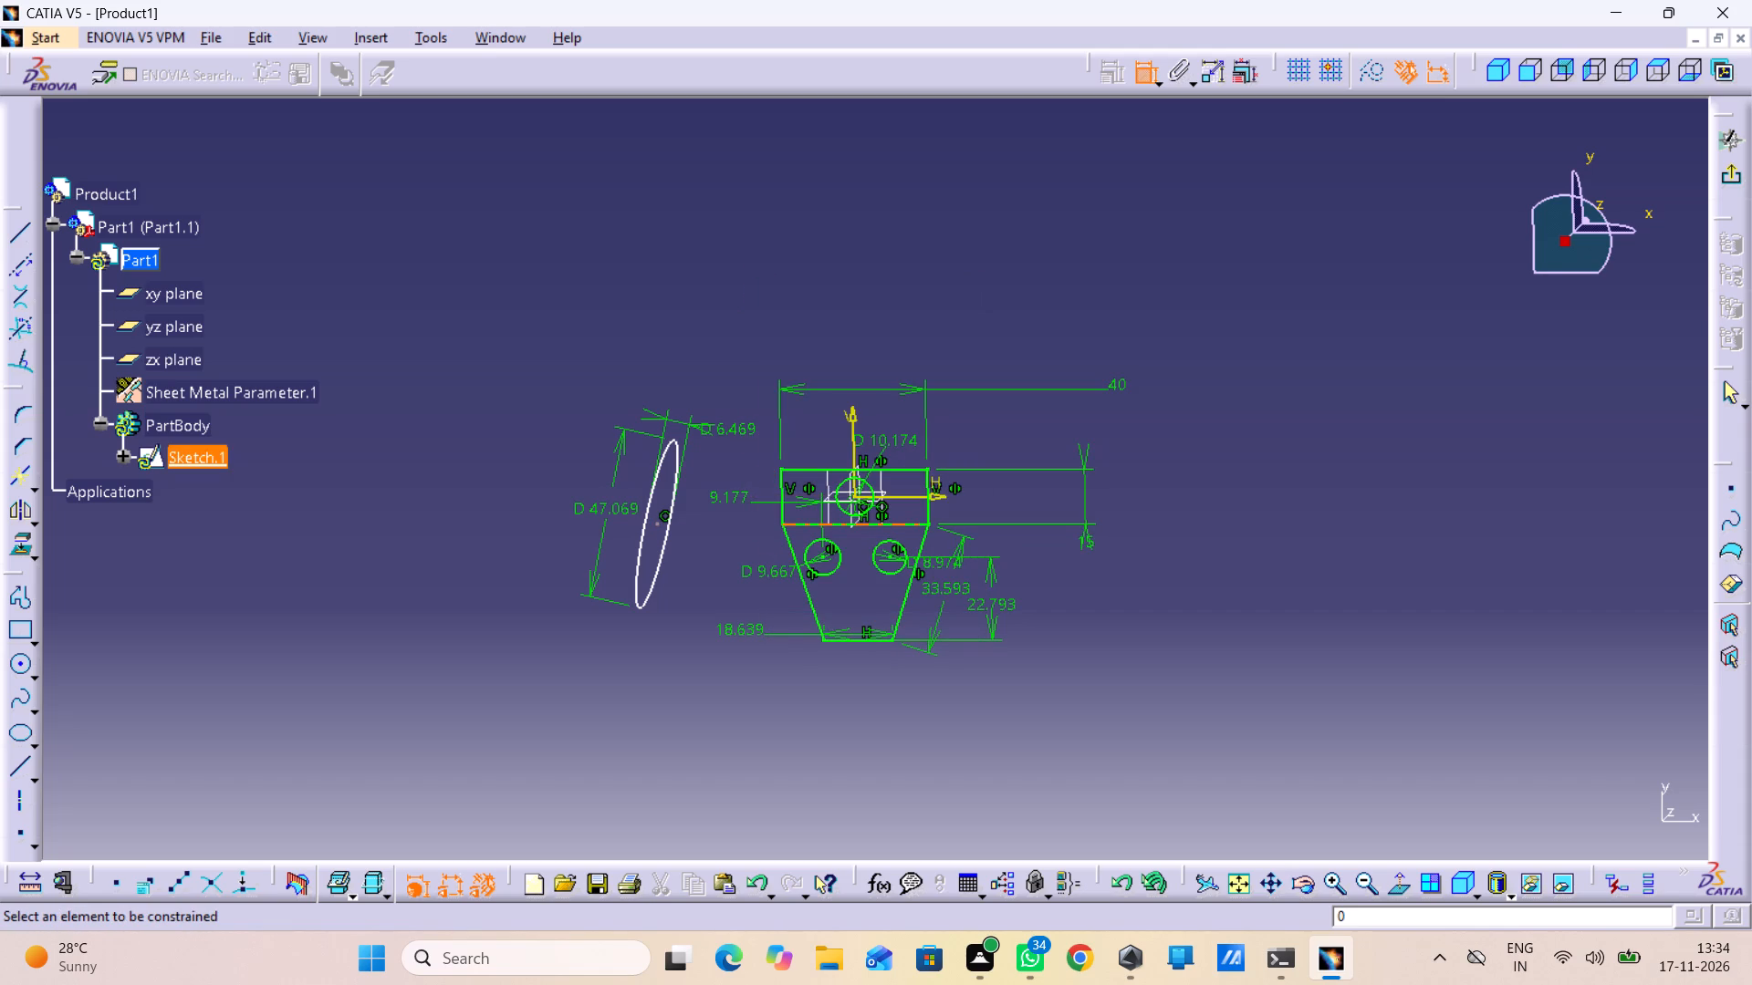
# Leave the constraint command and move the slanted ellipse slightly farther left of the tapered profile.
pyautogui.click(1142, 71)
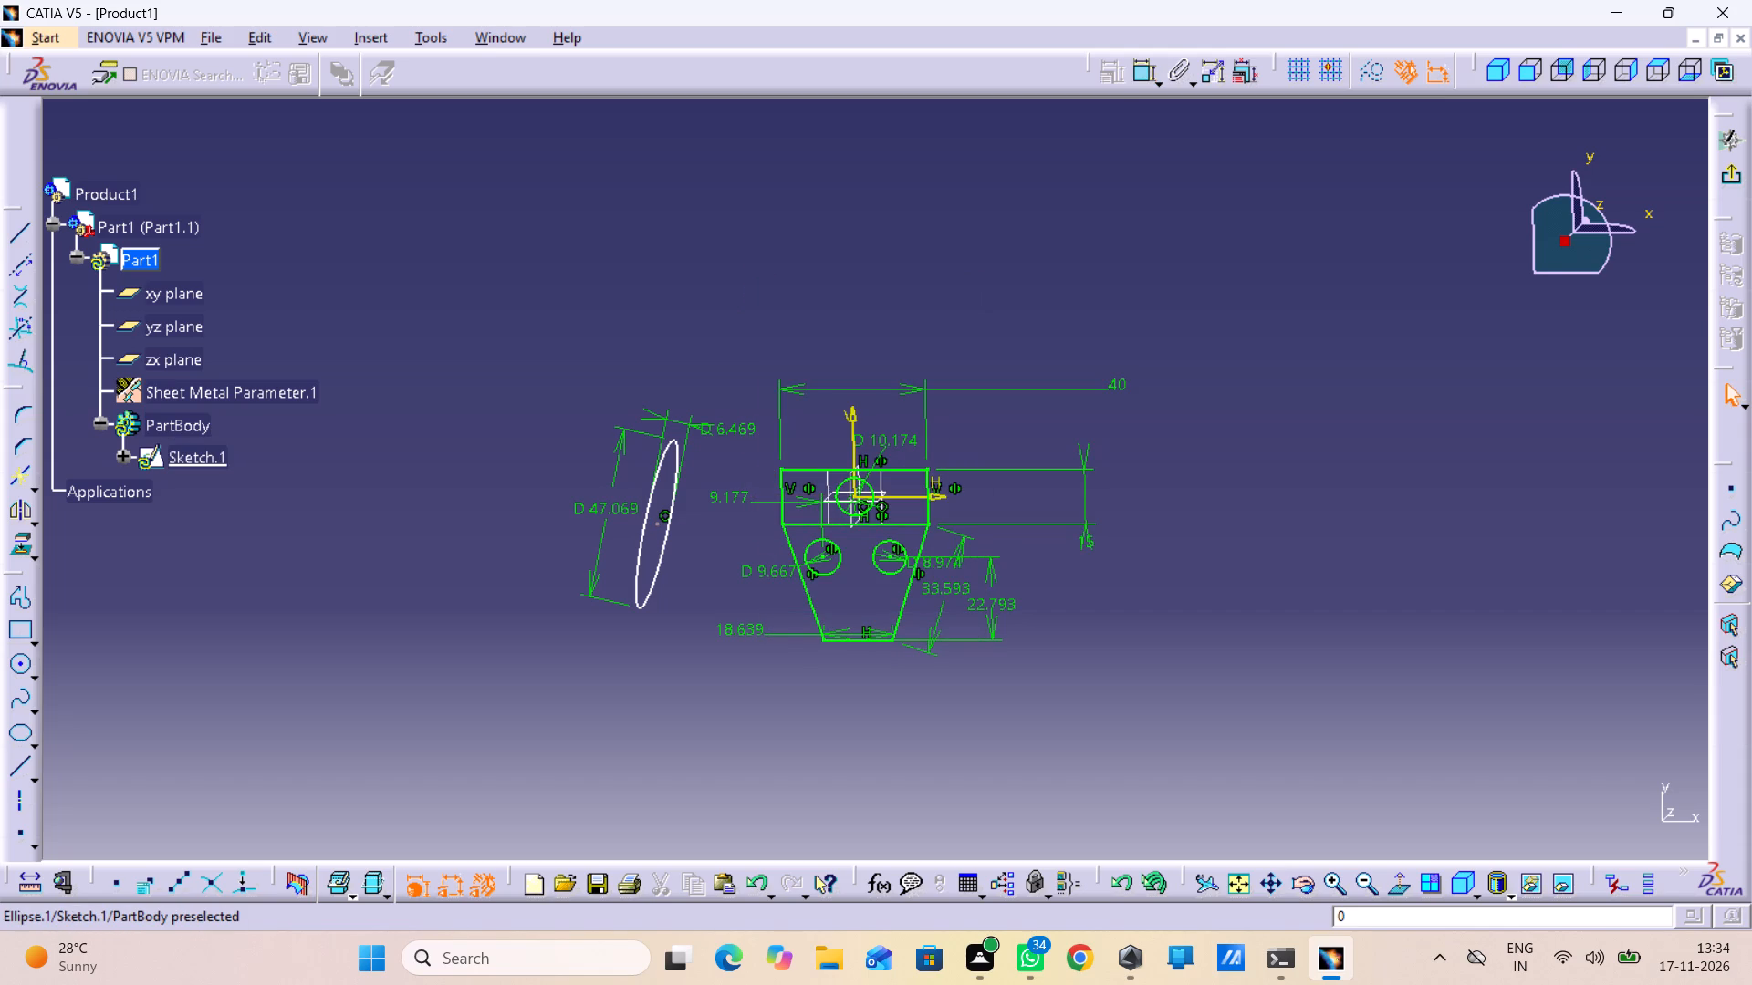
pyautogui.moveTo(637, 606); pyautogui.dragTo(600, 555)
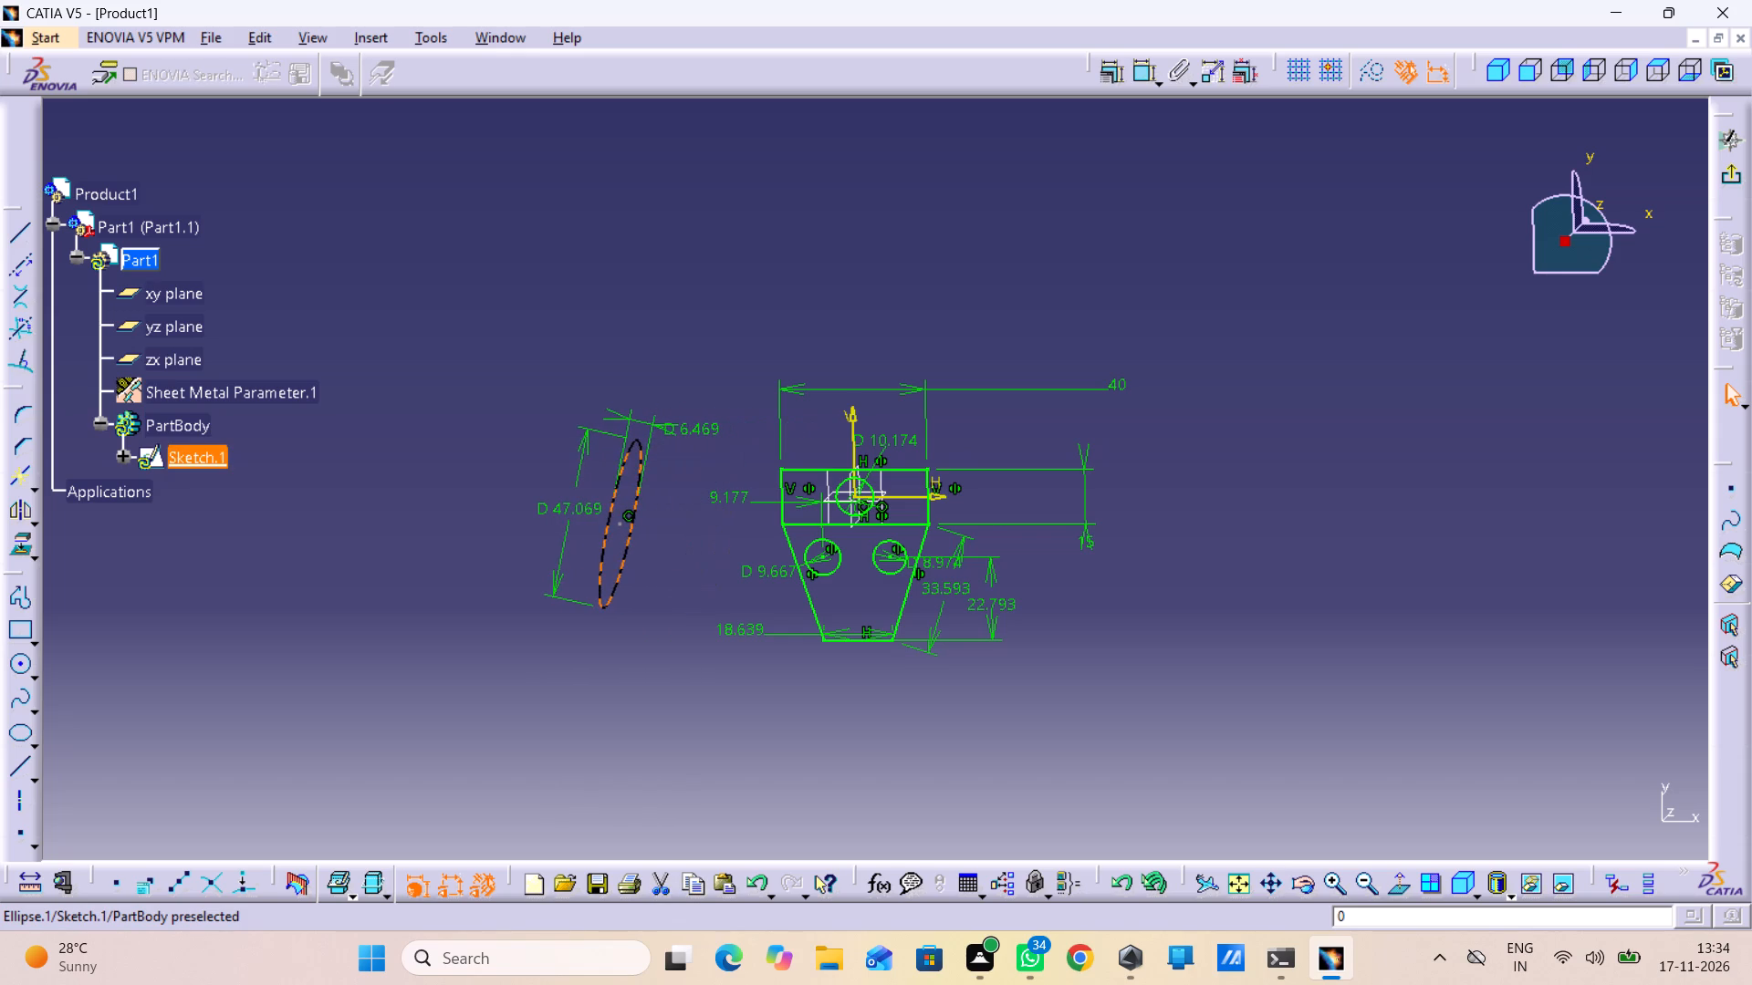
pyautogui.moveTo(632, 440); pyautogui.dragTo(657, 437)
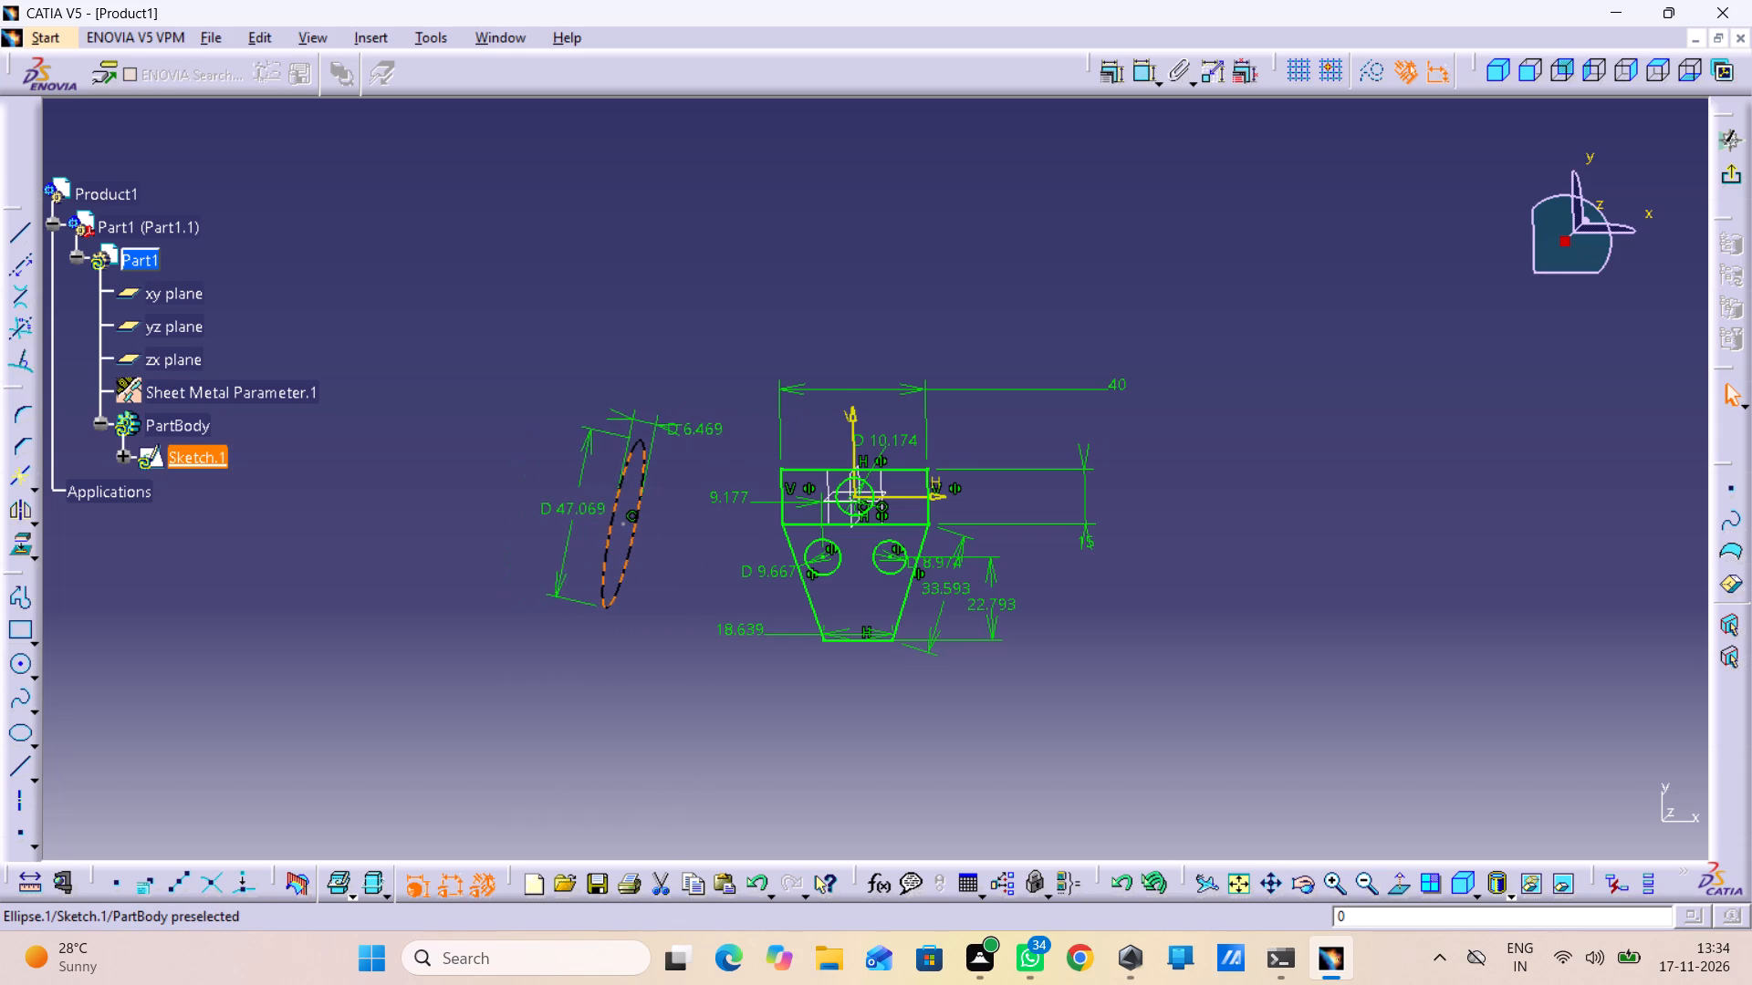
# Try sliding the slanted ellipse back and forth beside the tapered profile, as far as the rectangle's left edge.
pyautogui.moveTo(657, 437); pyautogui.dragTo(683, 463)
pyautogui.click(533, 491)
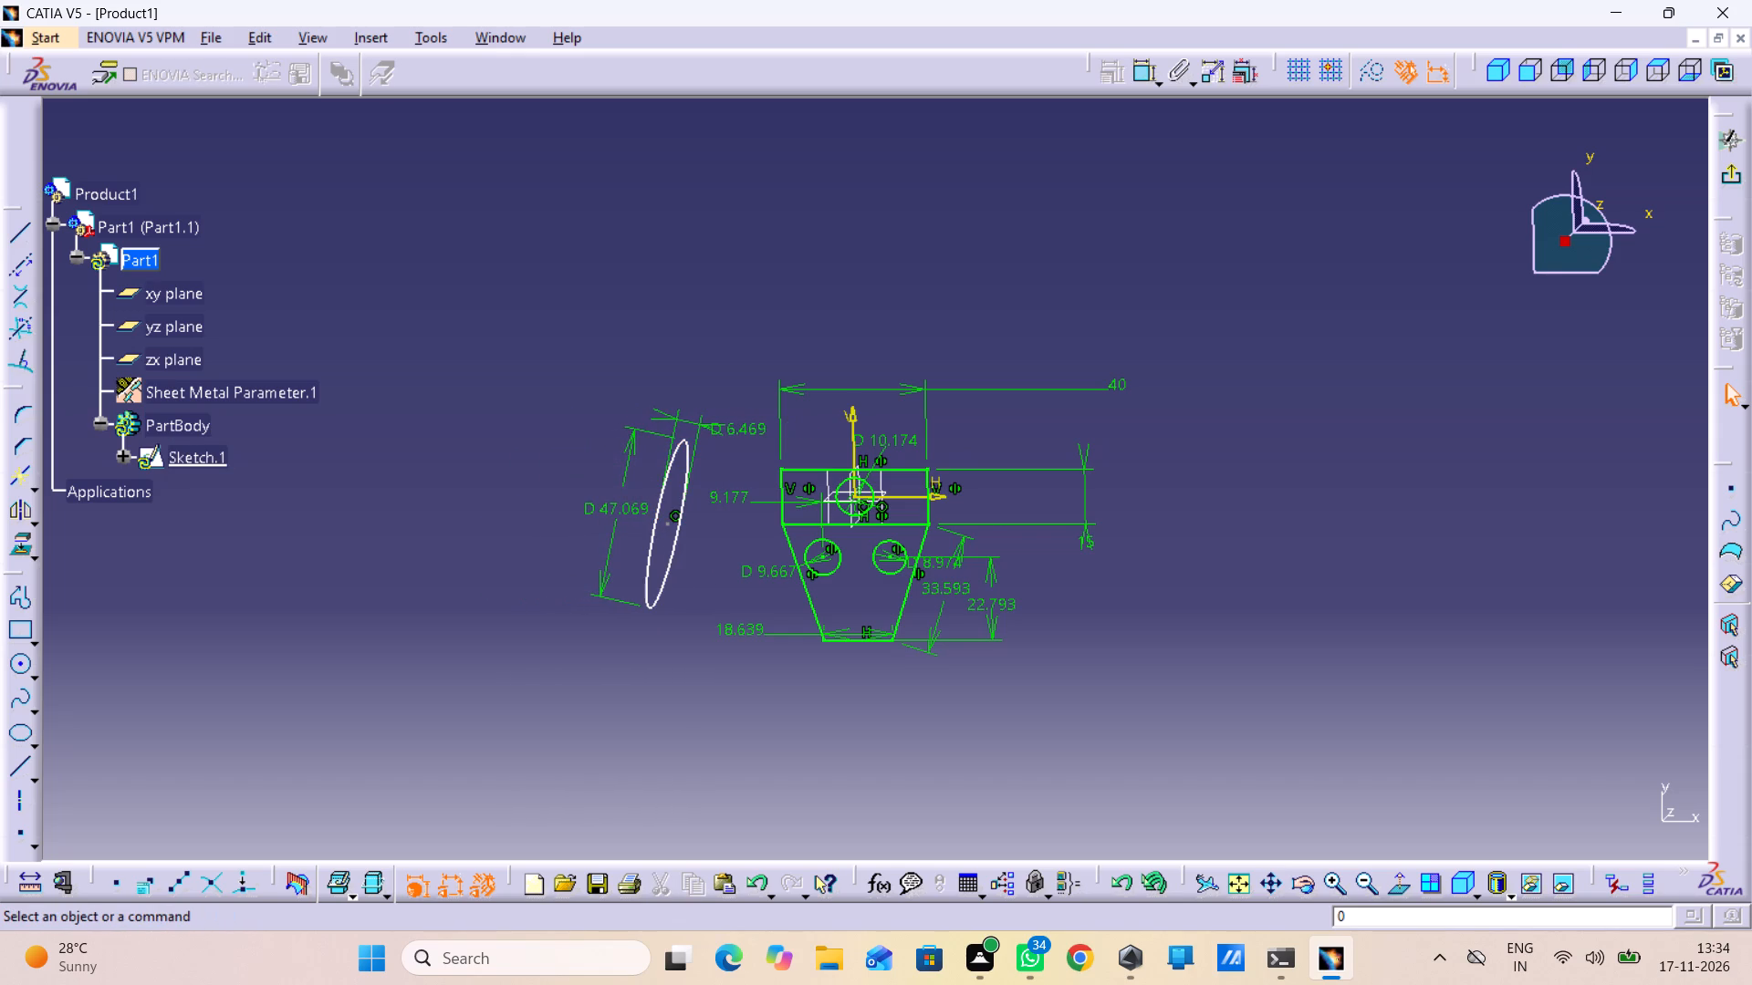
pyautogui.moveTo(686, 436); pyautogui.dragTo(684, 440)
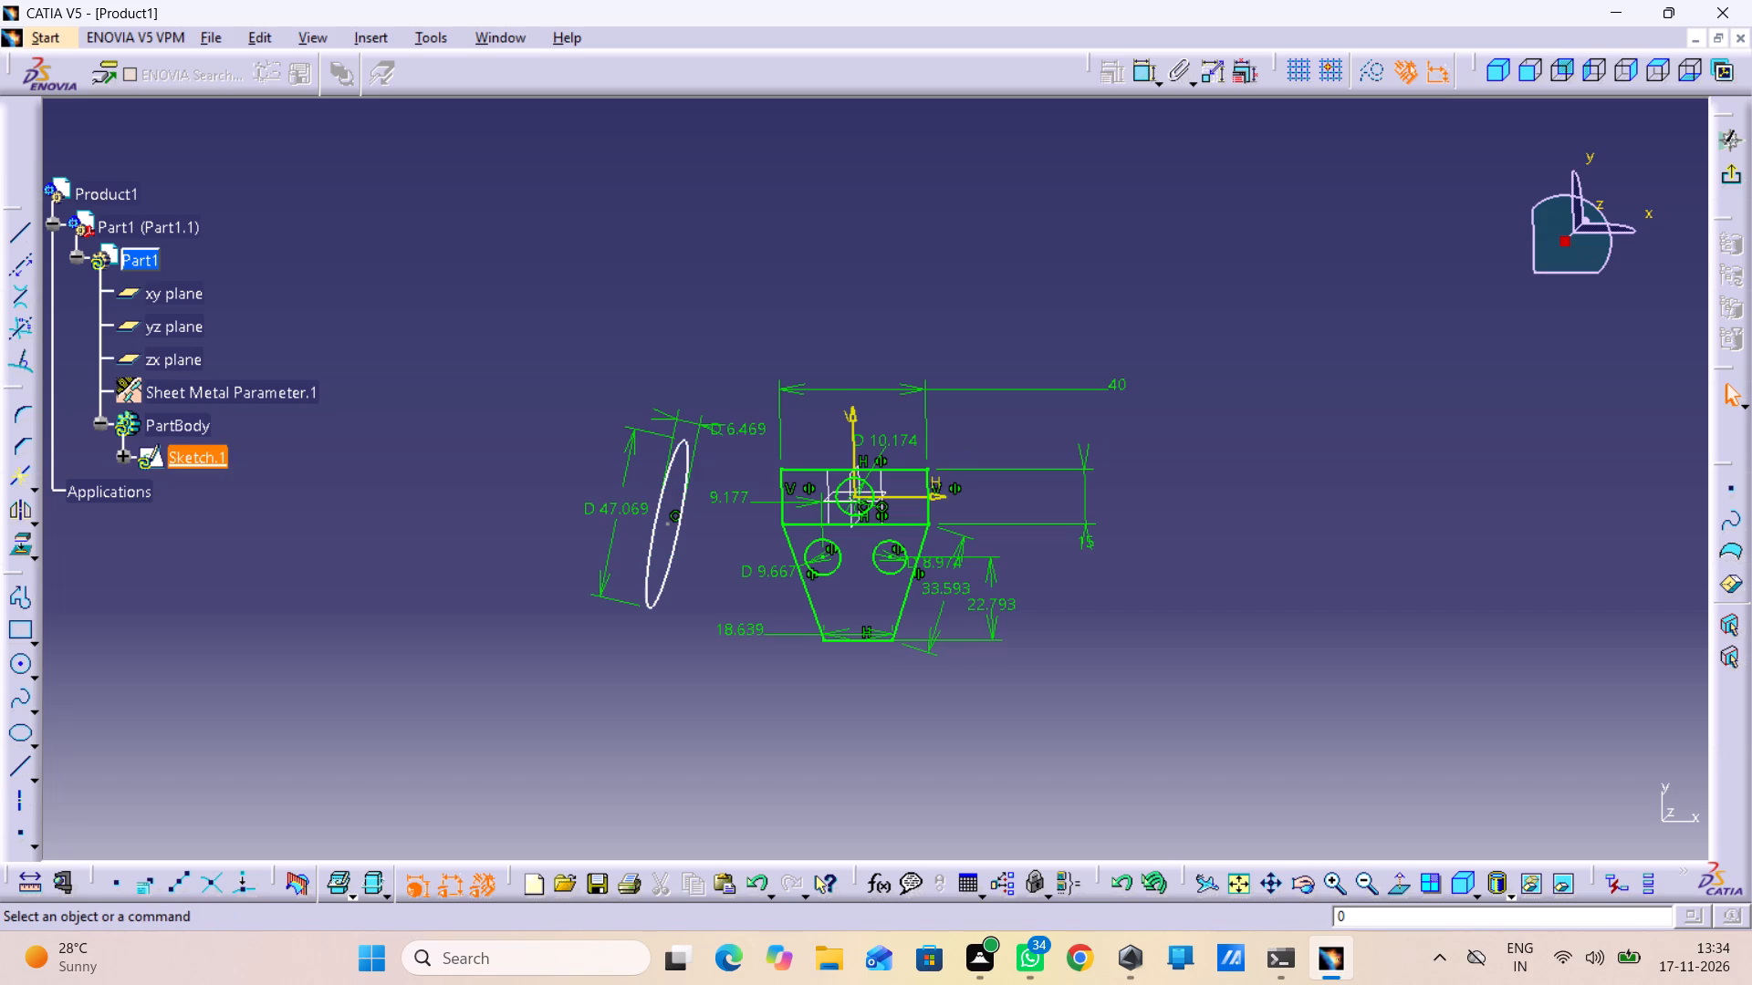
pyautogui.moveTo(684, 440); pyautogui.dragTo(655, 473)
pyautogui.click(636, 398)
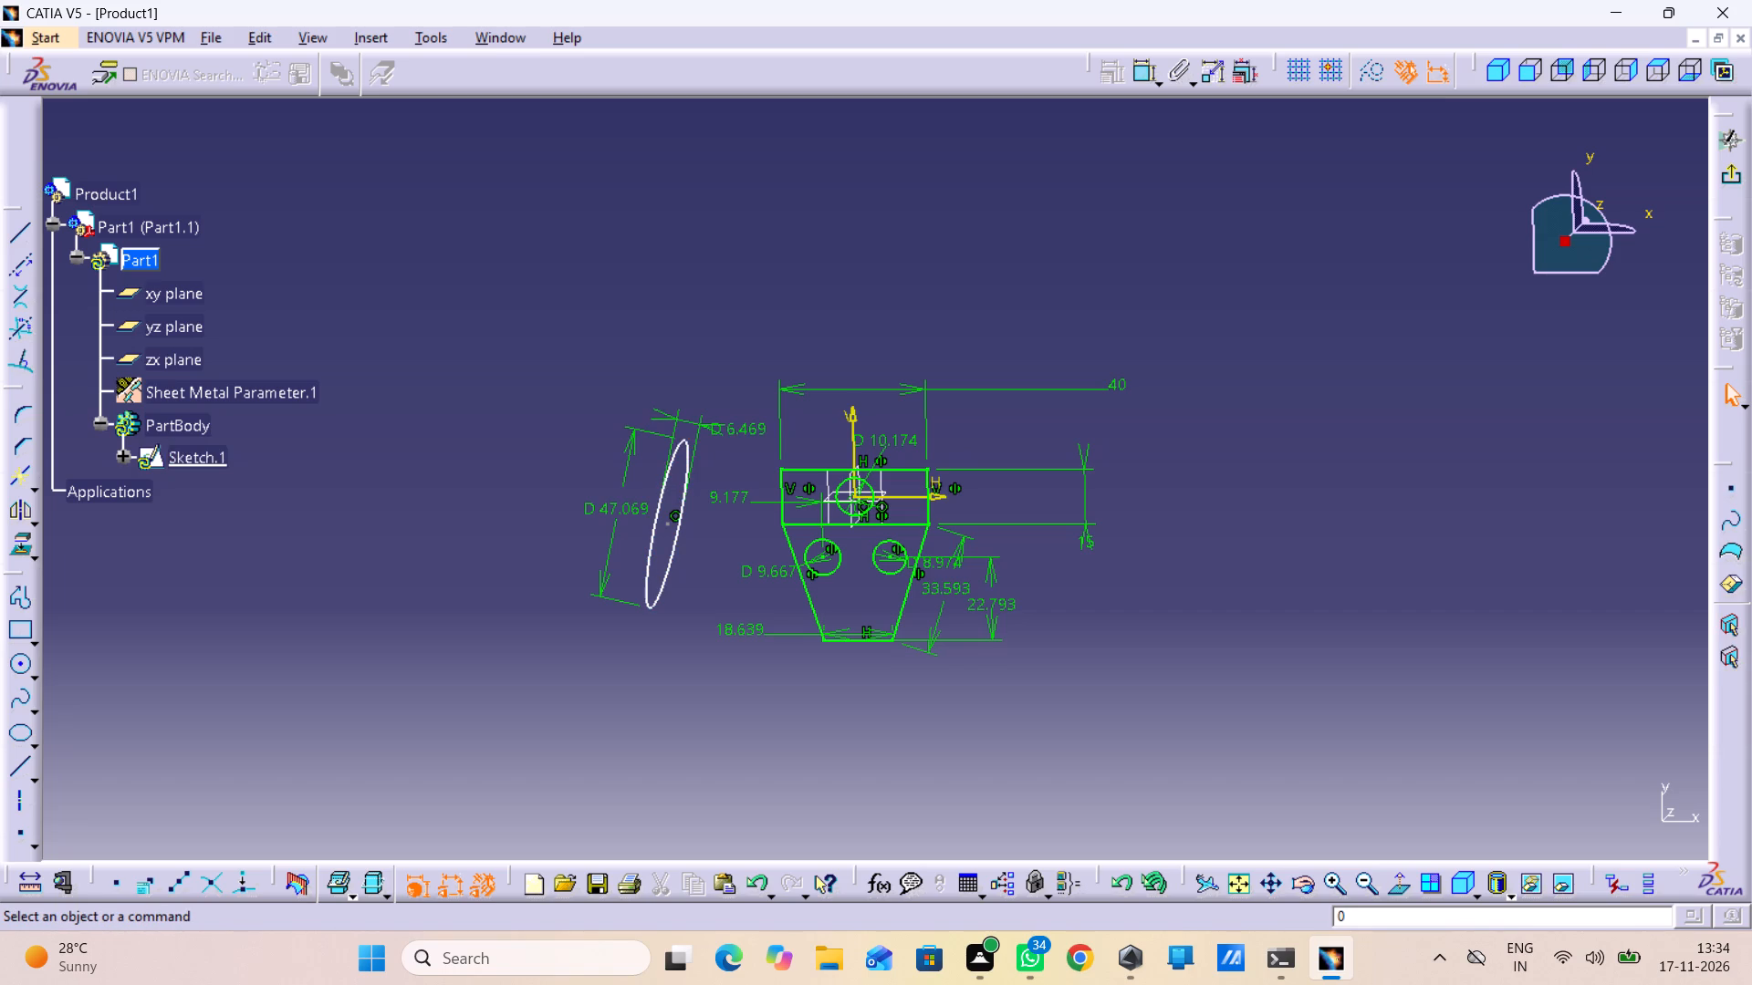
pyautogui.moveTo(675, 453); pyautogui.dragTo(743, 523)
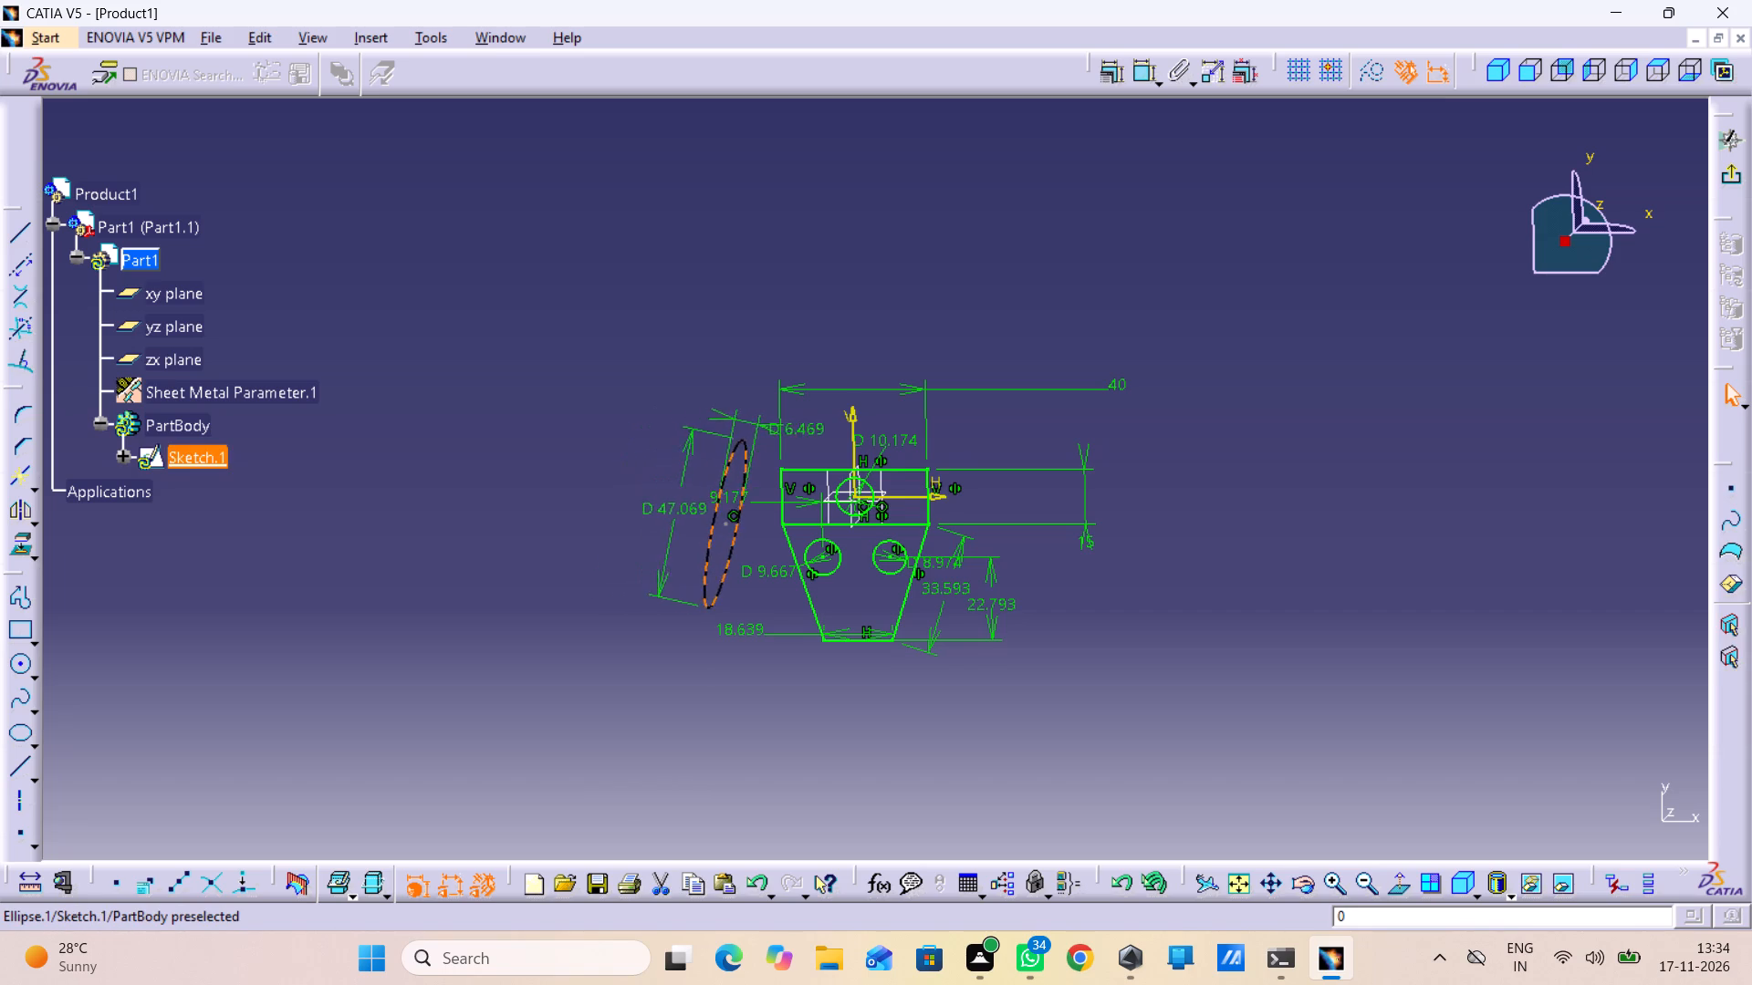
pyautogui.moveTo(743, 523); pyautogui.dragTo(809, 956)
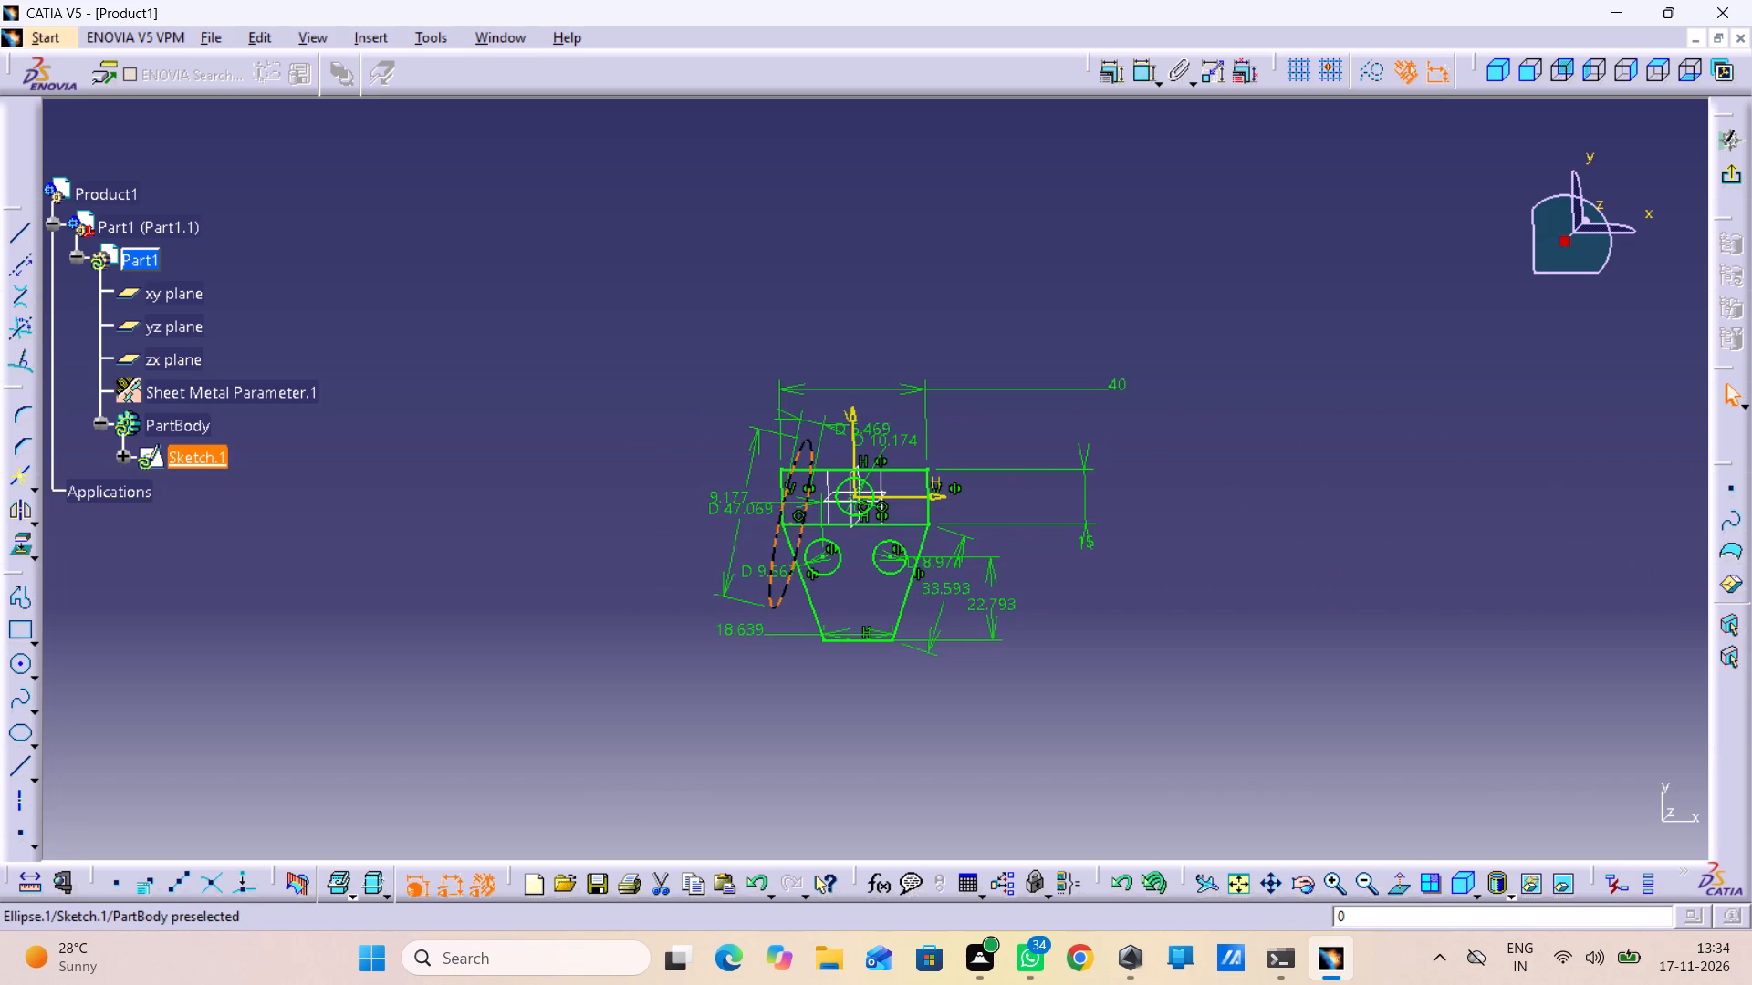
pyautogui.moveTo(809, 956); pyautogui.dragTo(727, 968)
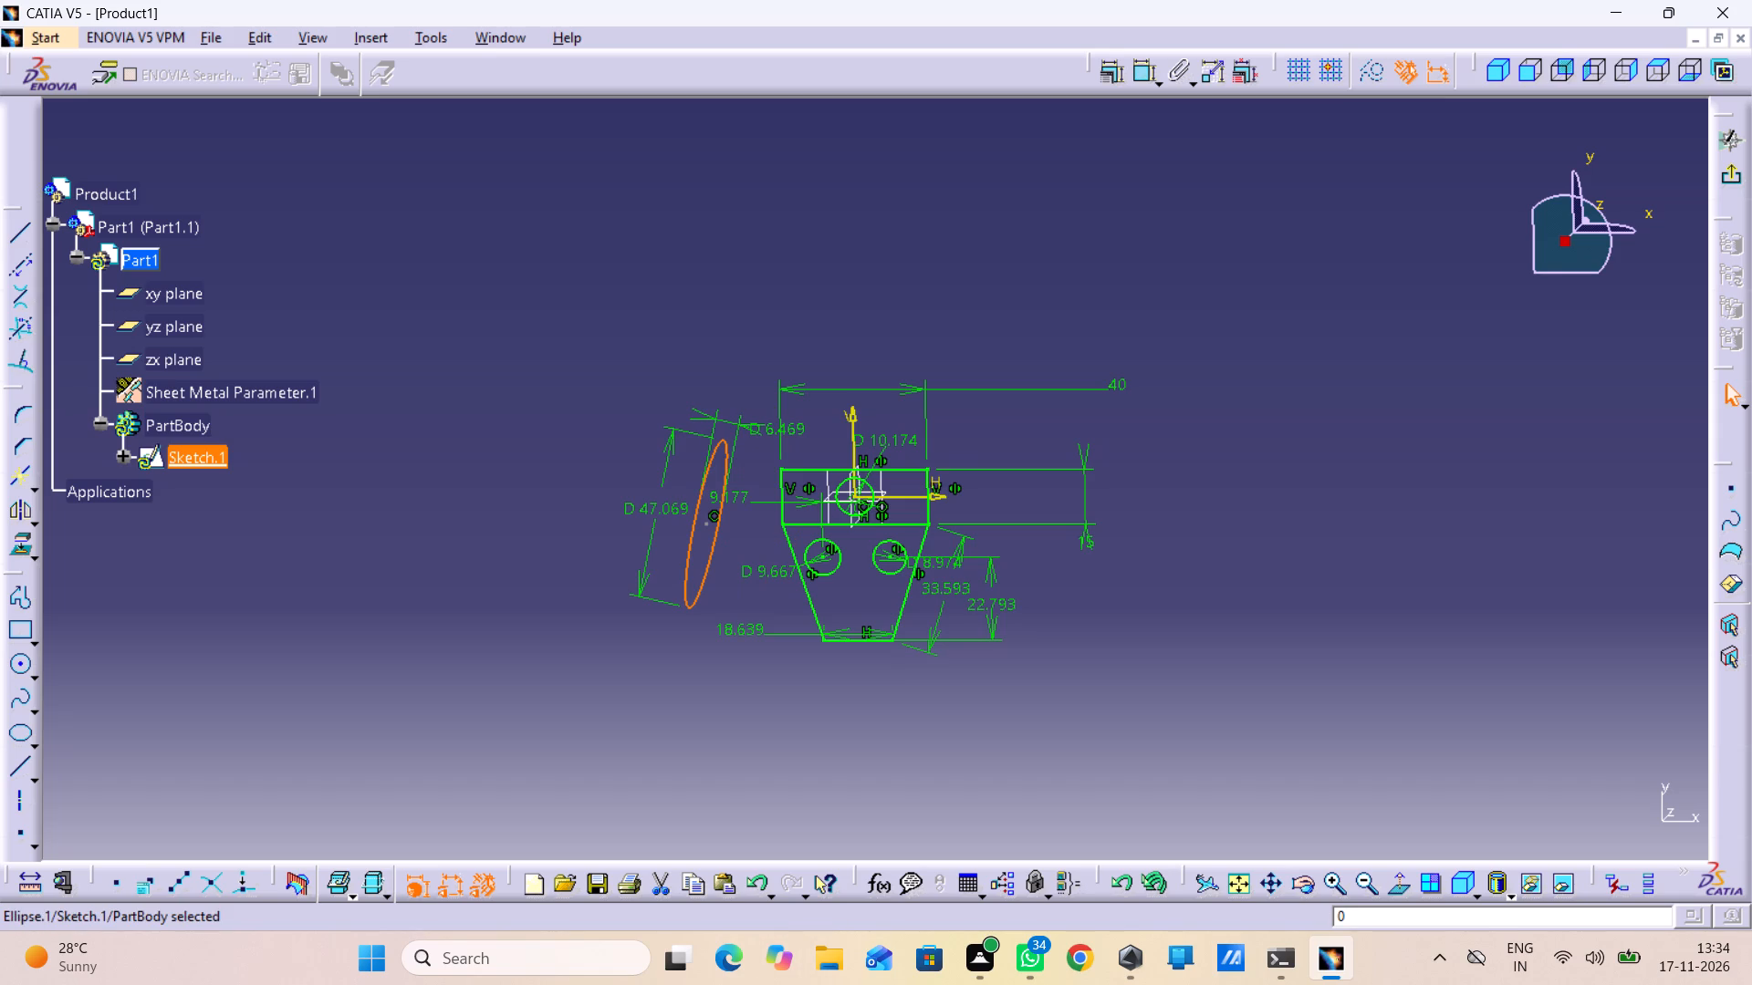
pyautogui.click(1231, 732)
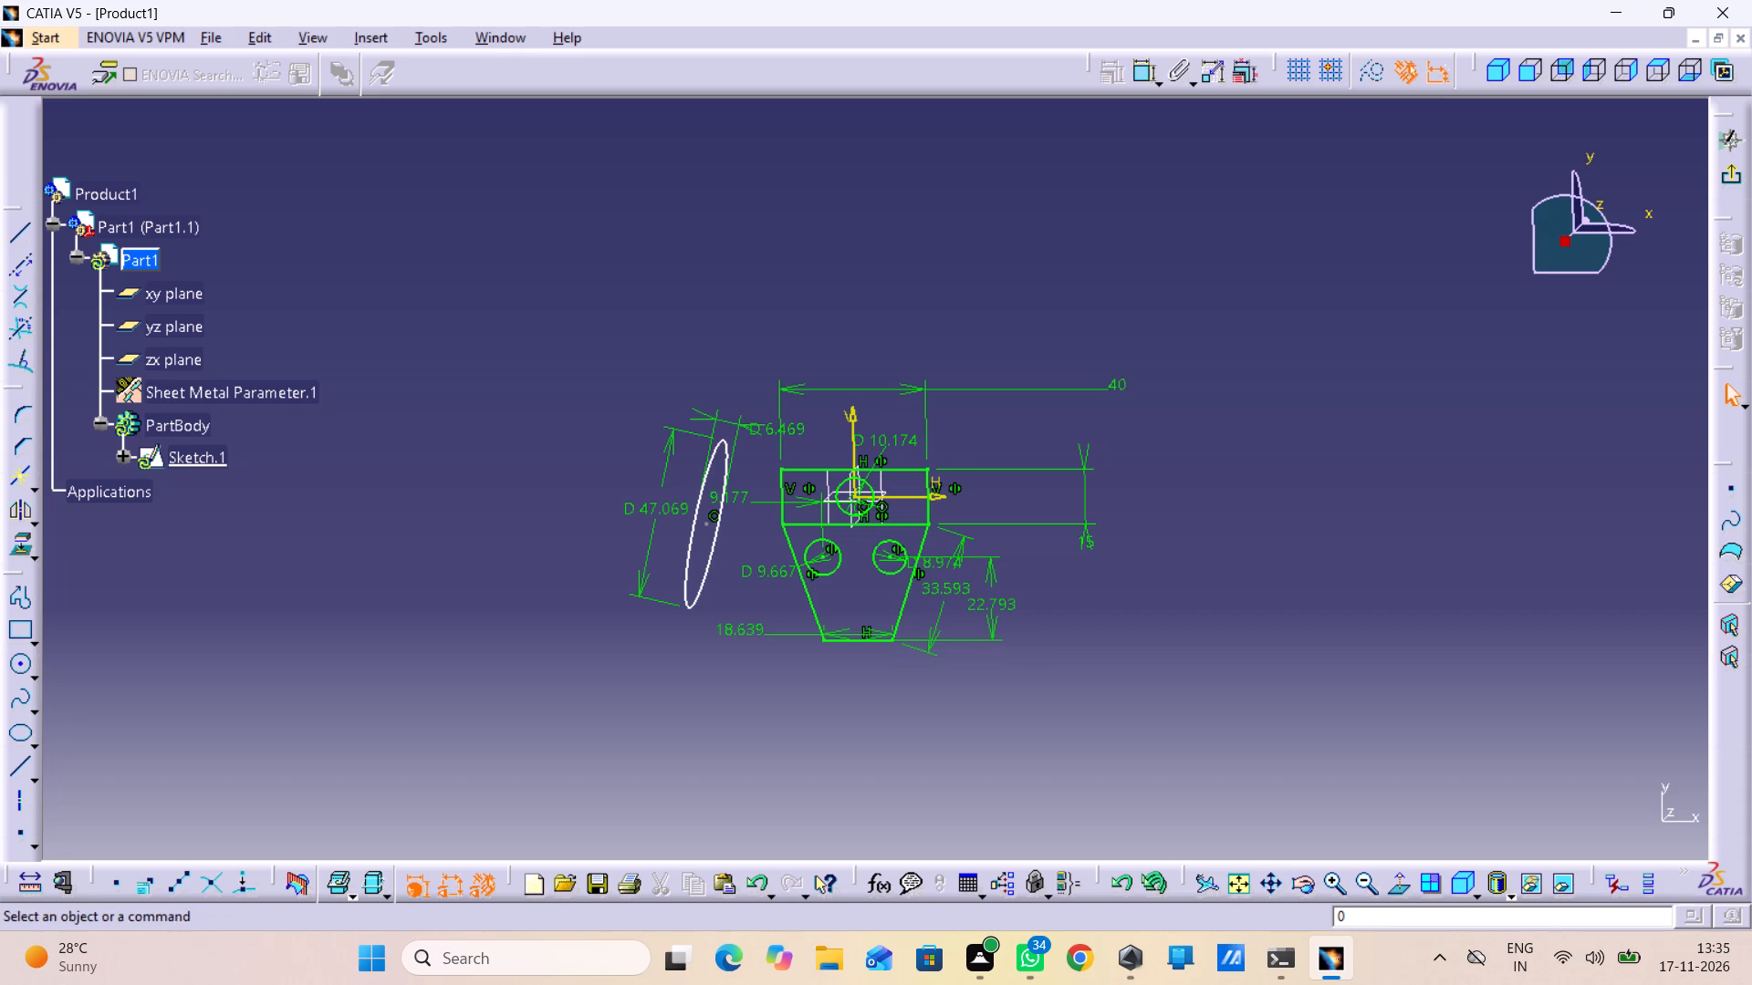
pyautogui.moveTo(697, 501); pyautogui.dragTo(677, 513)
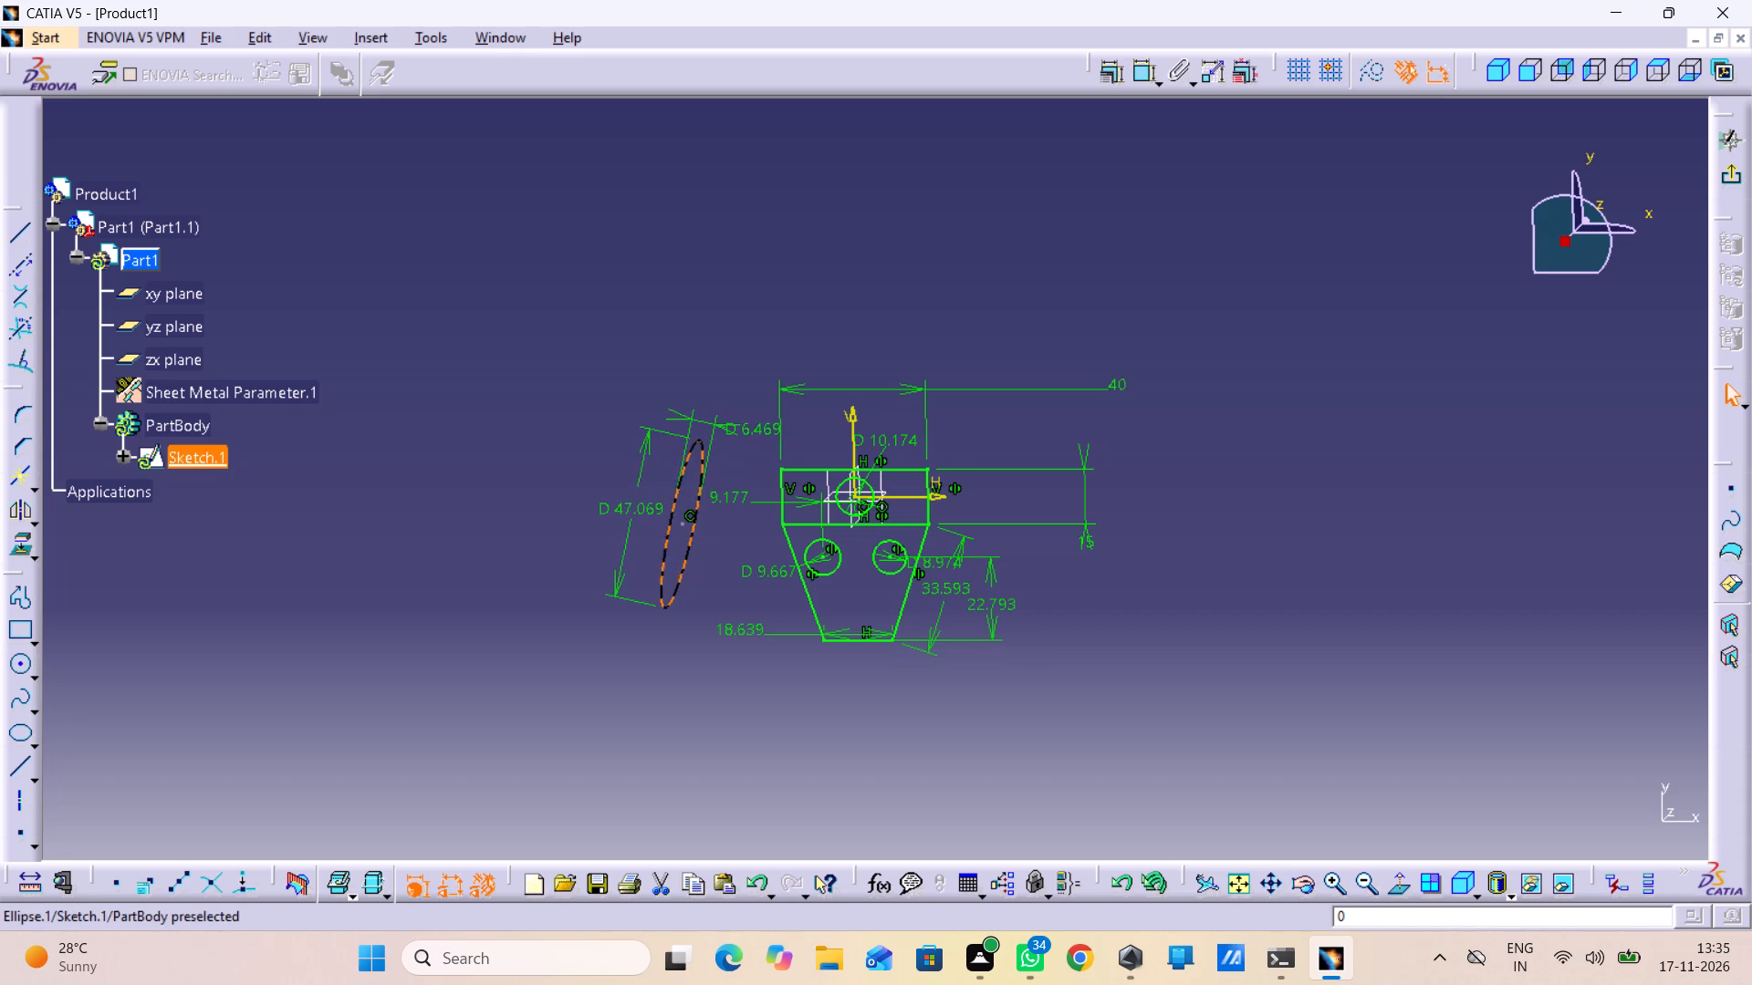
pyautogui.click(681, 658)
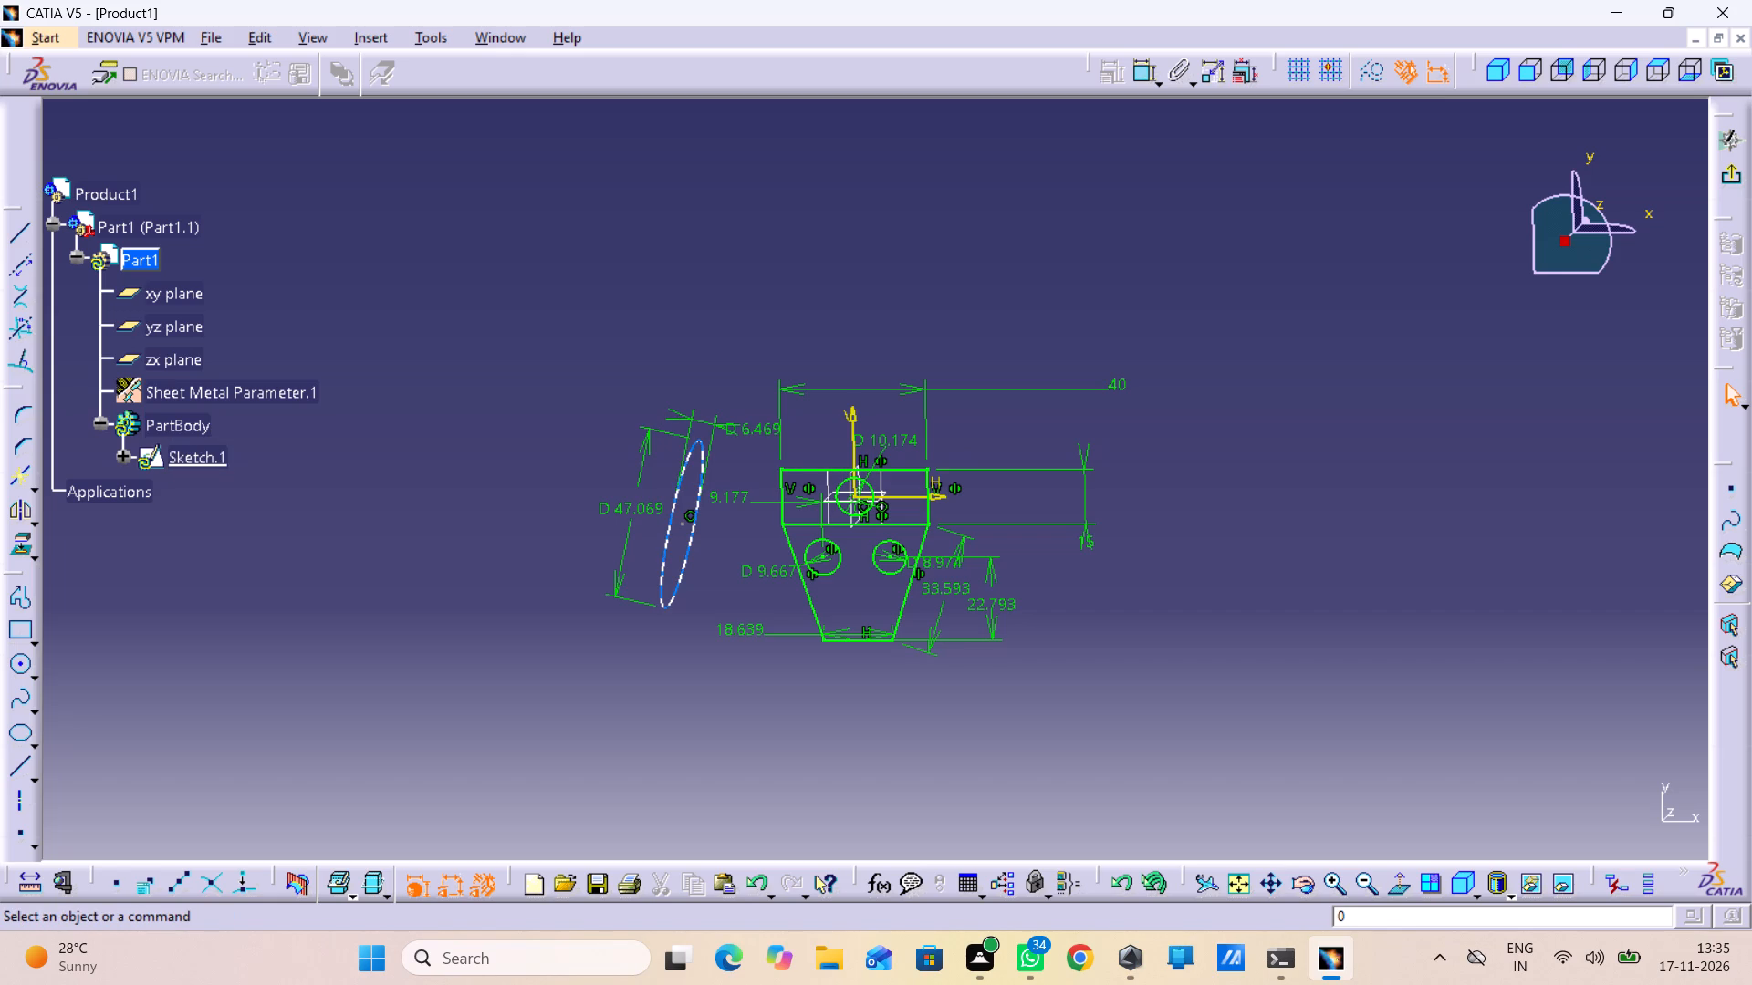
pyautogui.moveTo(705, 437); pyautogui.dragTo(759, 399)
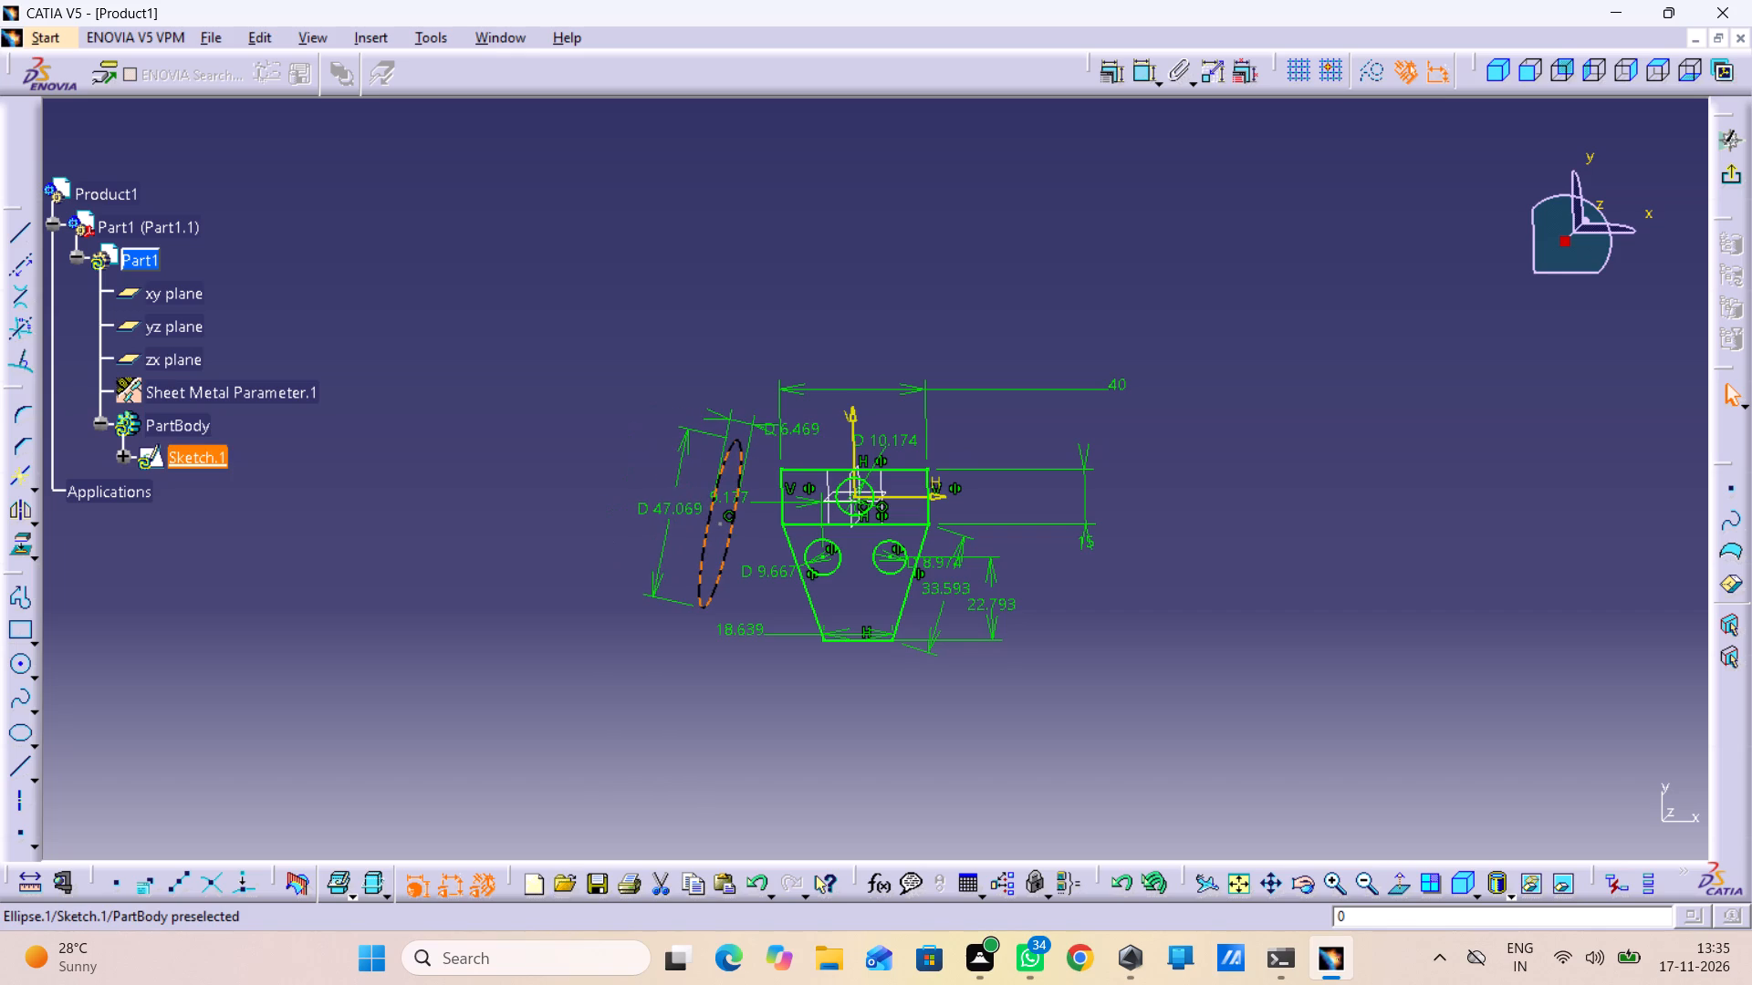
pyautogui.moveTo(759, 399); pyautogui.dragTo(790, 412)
# Reposition the ellipse's minor-axis dimension to the upper left of the ellipse.
pyautogui.moveTo(839, 430); pyautogui.dragTo(713, 513)
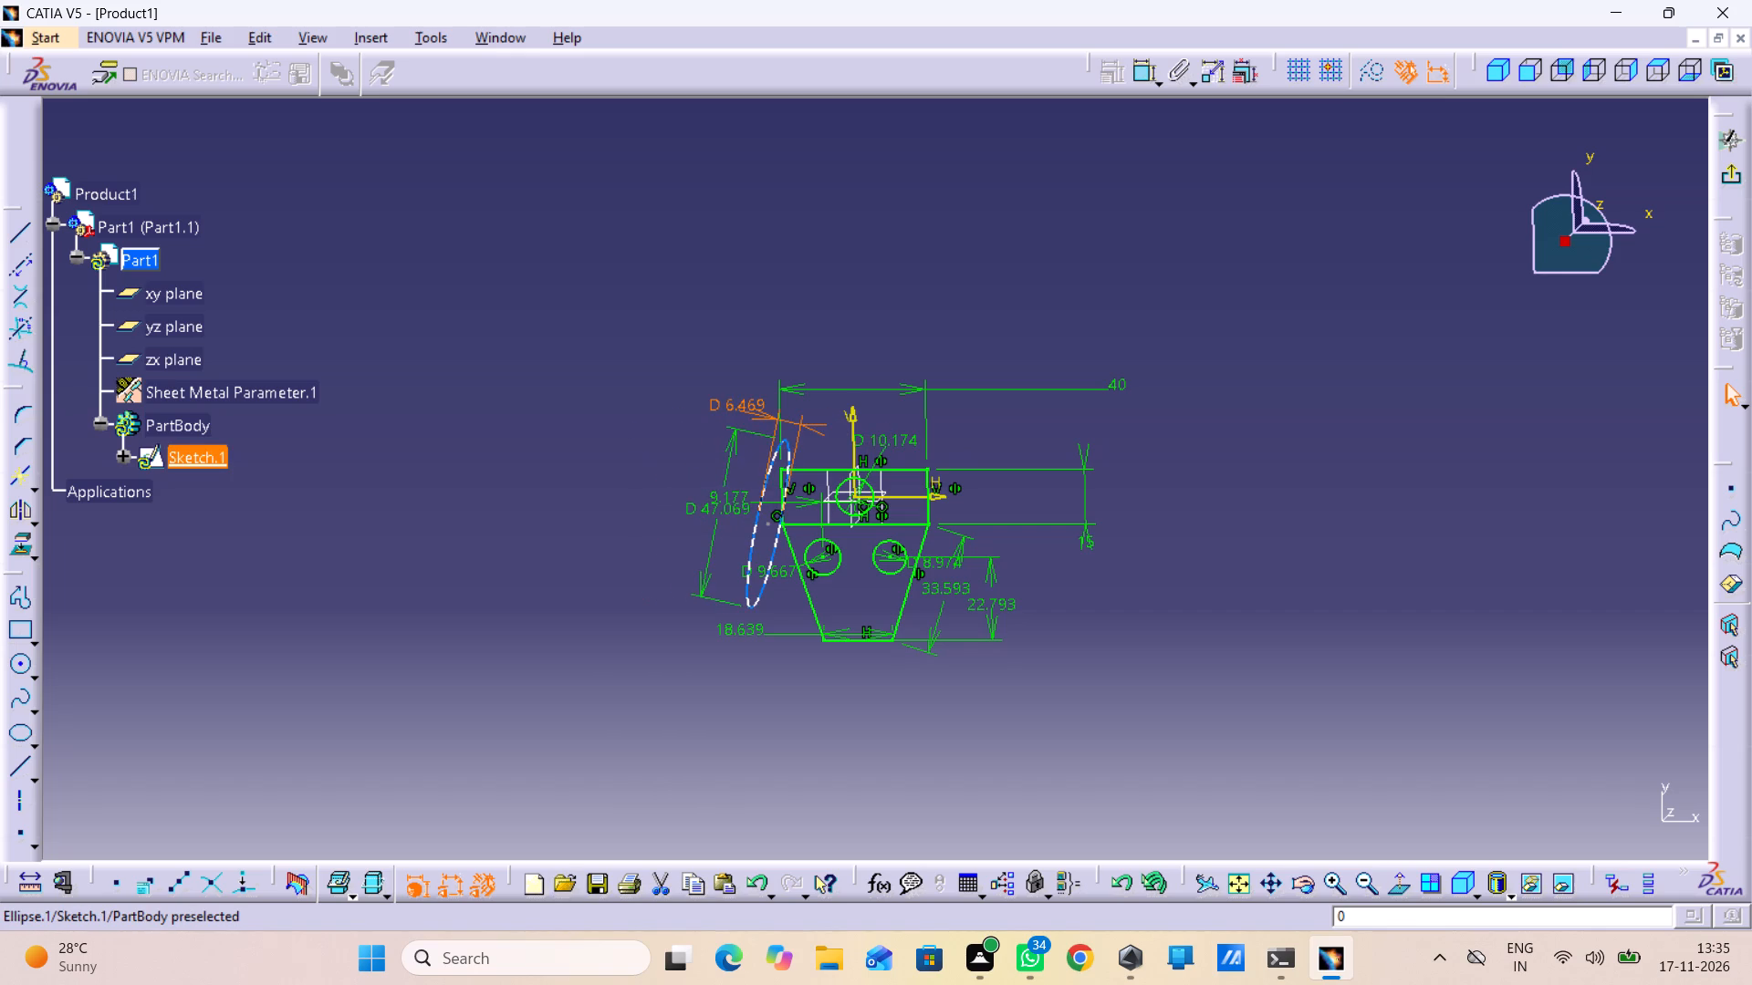
# Move the slanted ellipse back out to the left, well clear of the rectangle and tapered profile.
pyautogui.moveTo(761, 493); pyautogui.dragTo(672, 531)
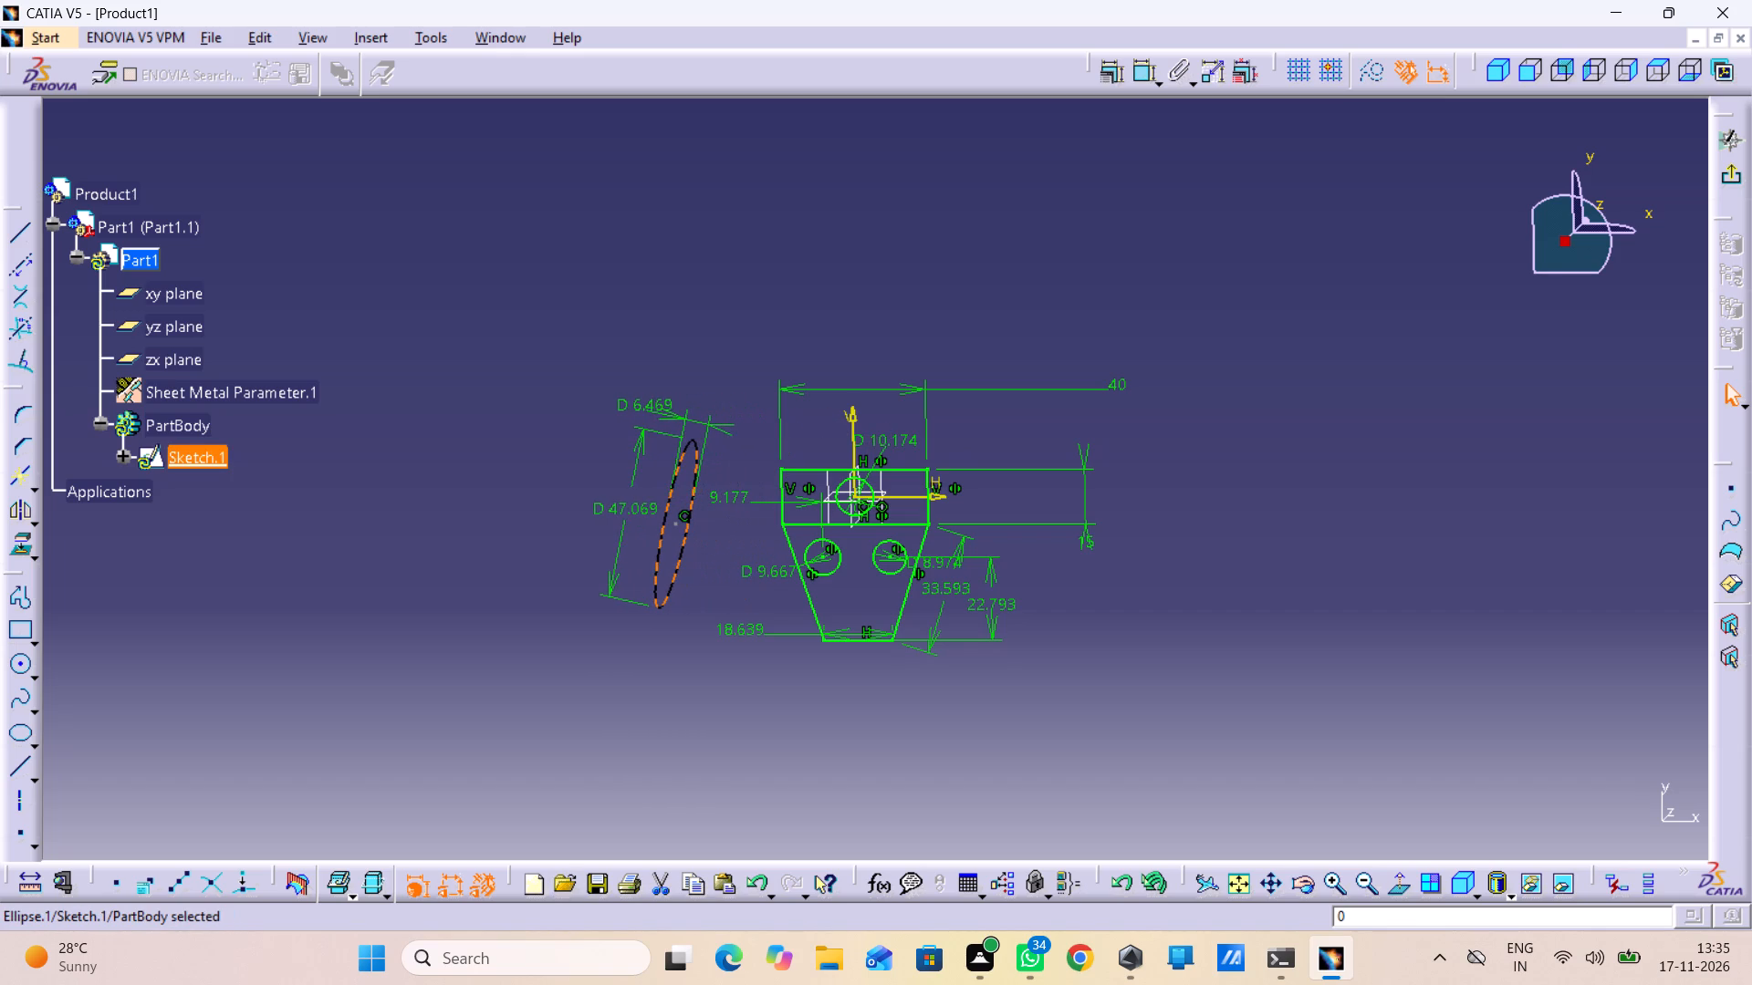
pyautogui.click(681, 663)
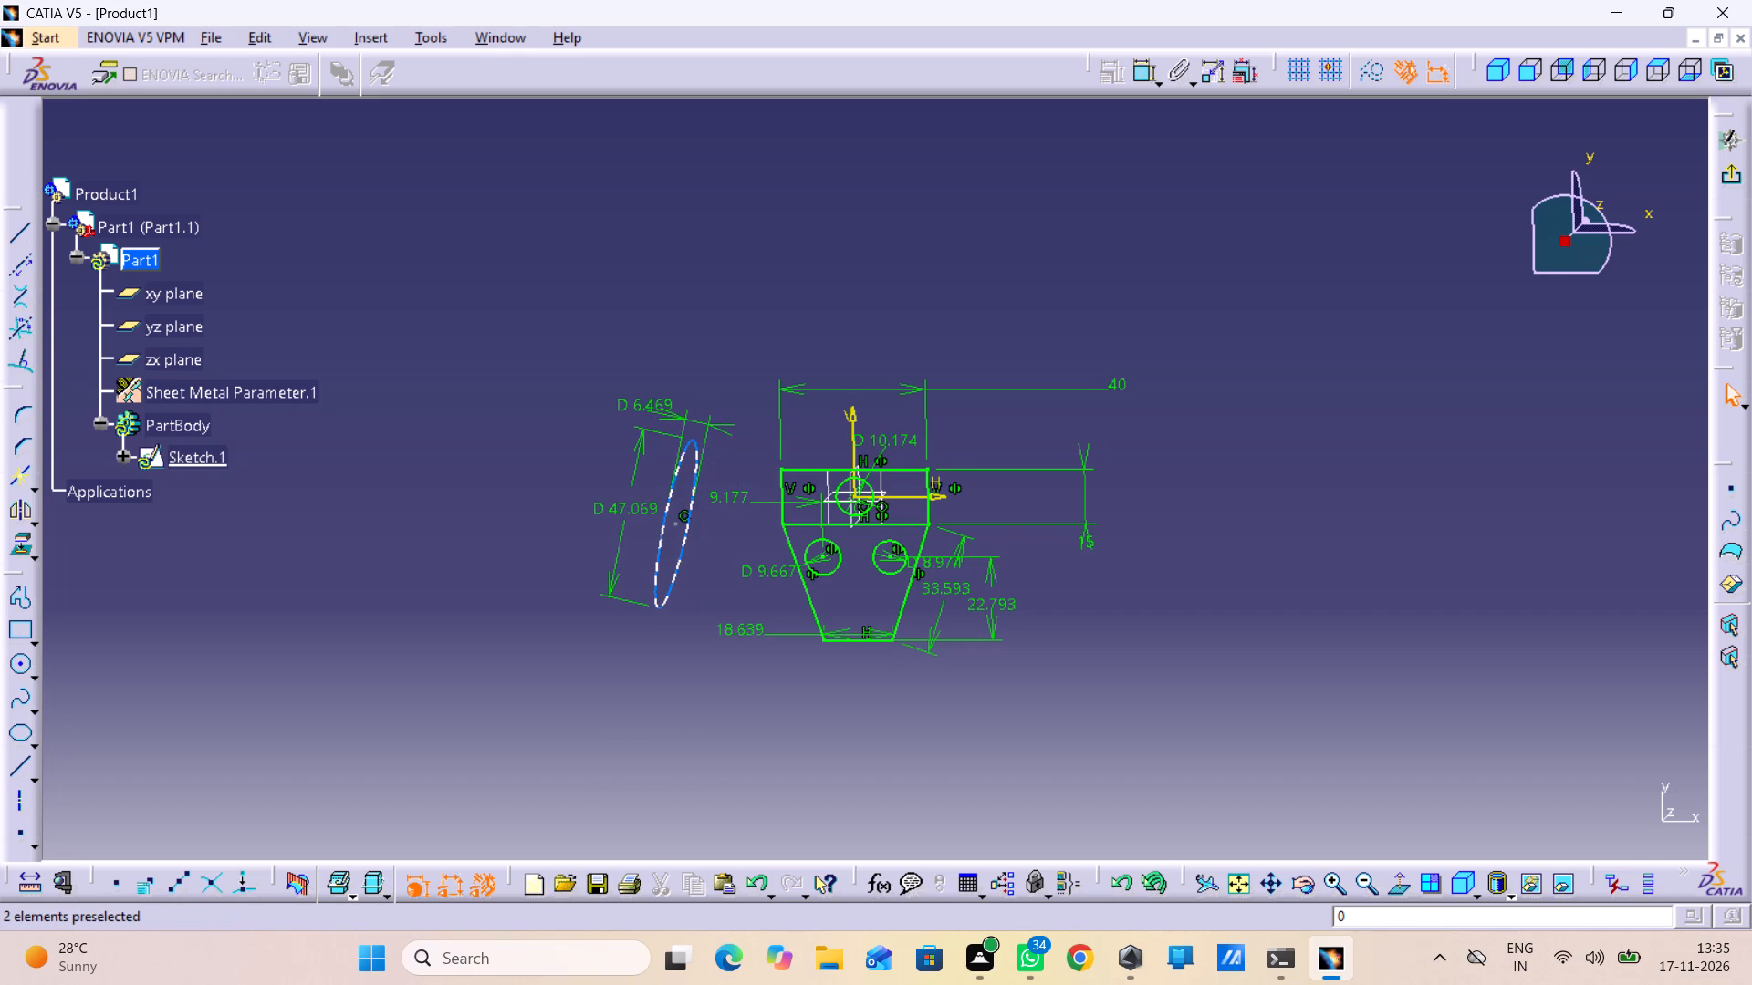
pyautogui.click(649, 506)
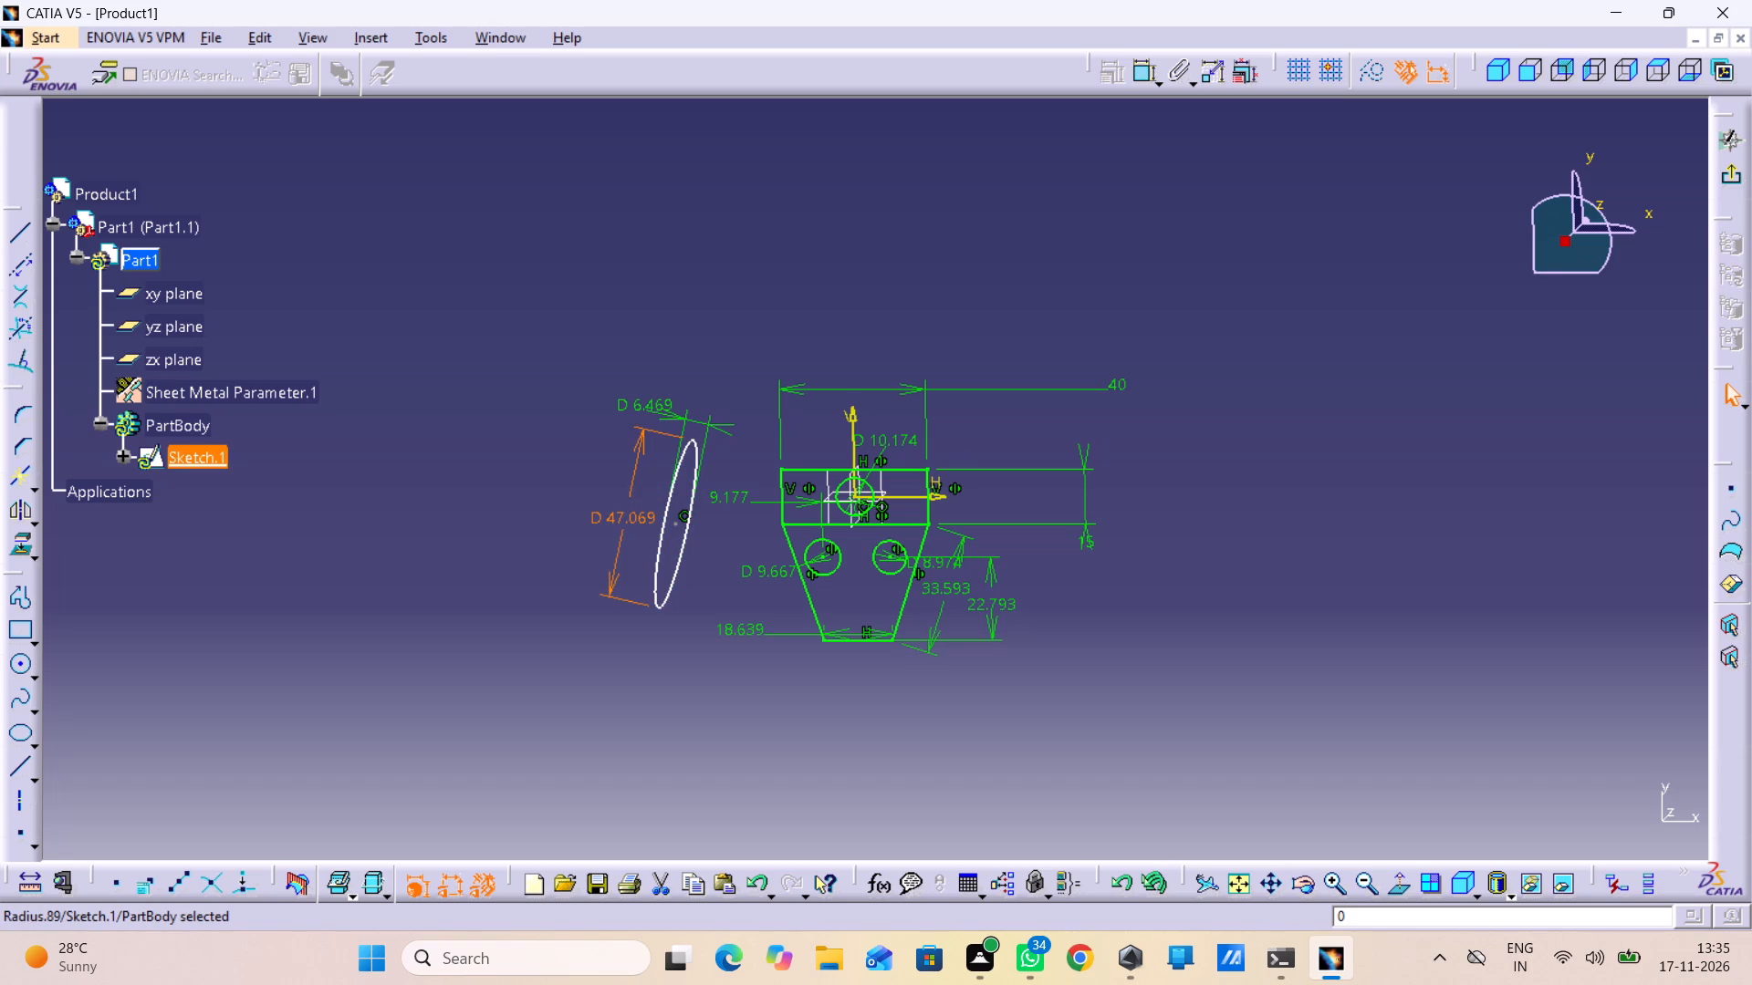
pyautogui.moveTo(673, 495); pyautogui.dragTo(553, 454)
pyautogui.click(602, 461)
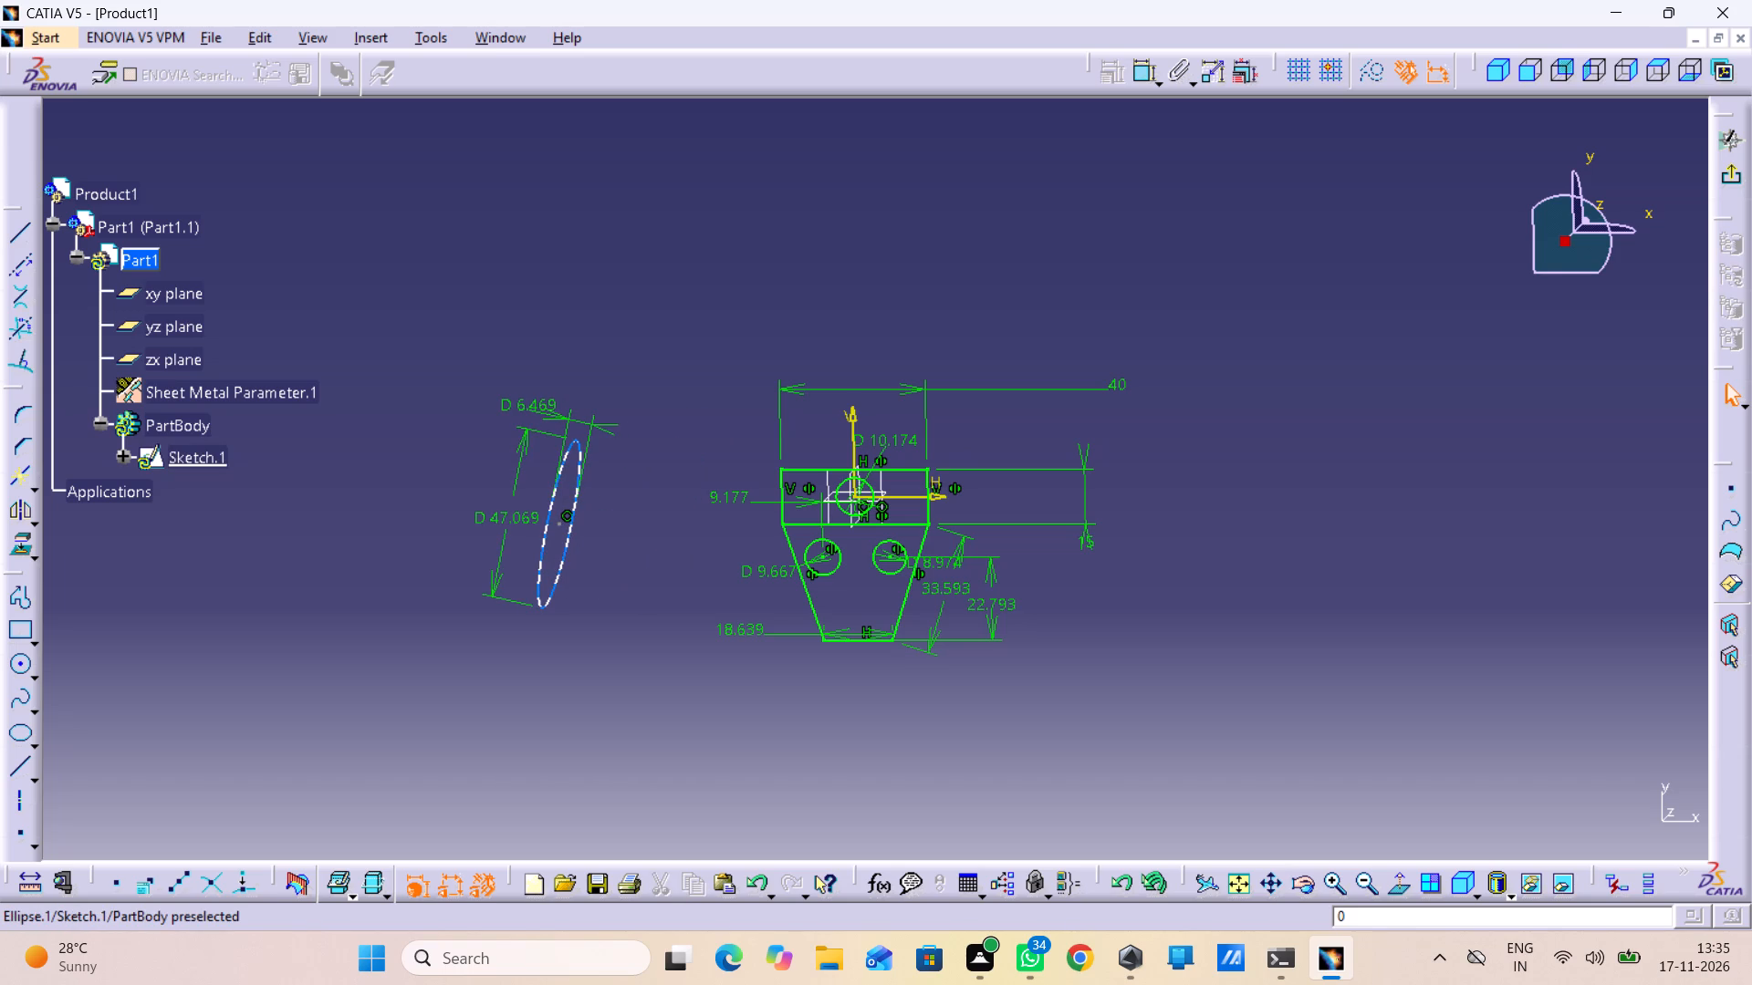
pyautogui.moveTo(547, 555); pyautogui.dragTo(625, 586)
pyautogui.click(666, 632)
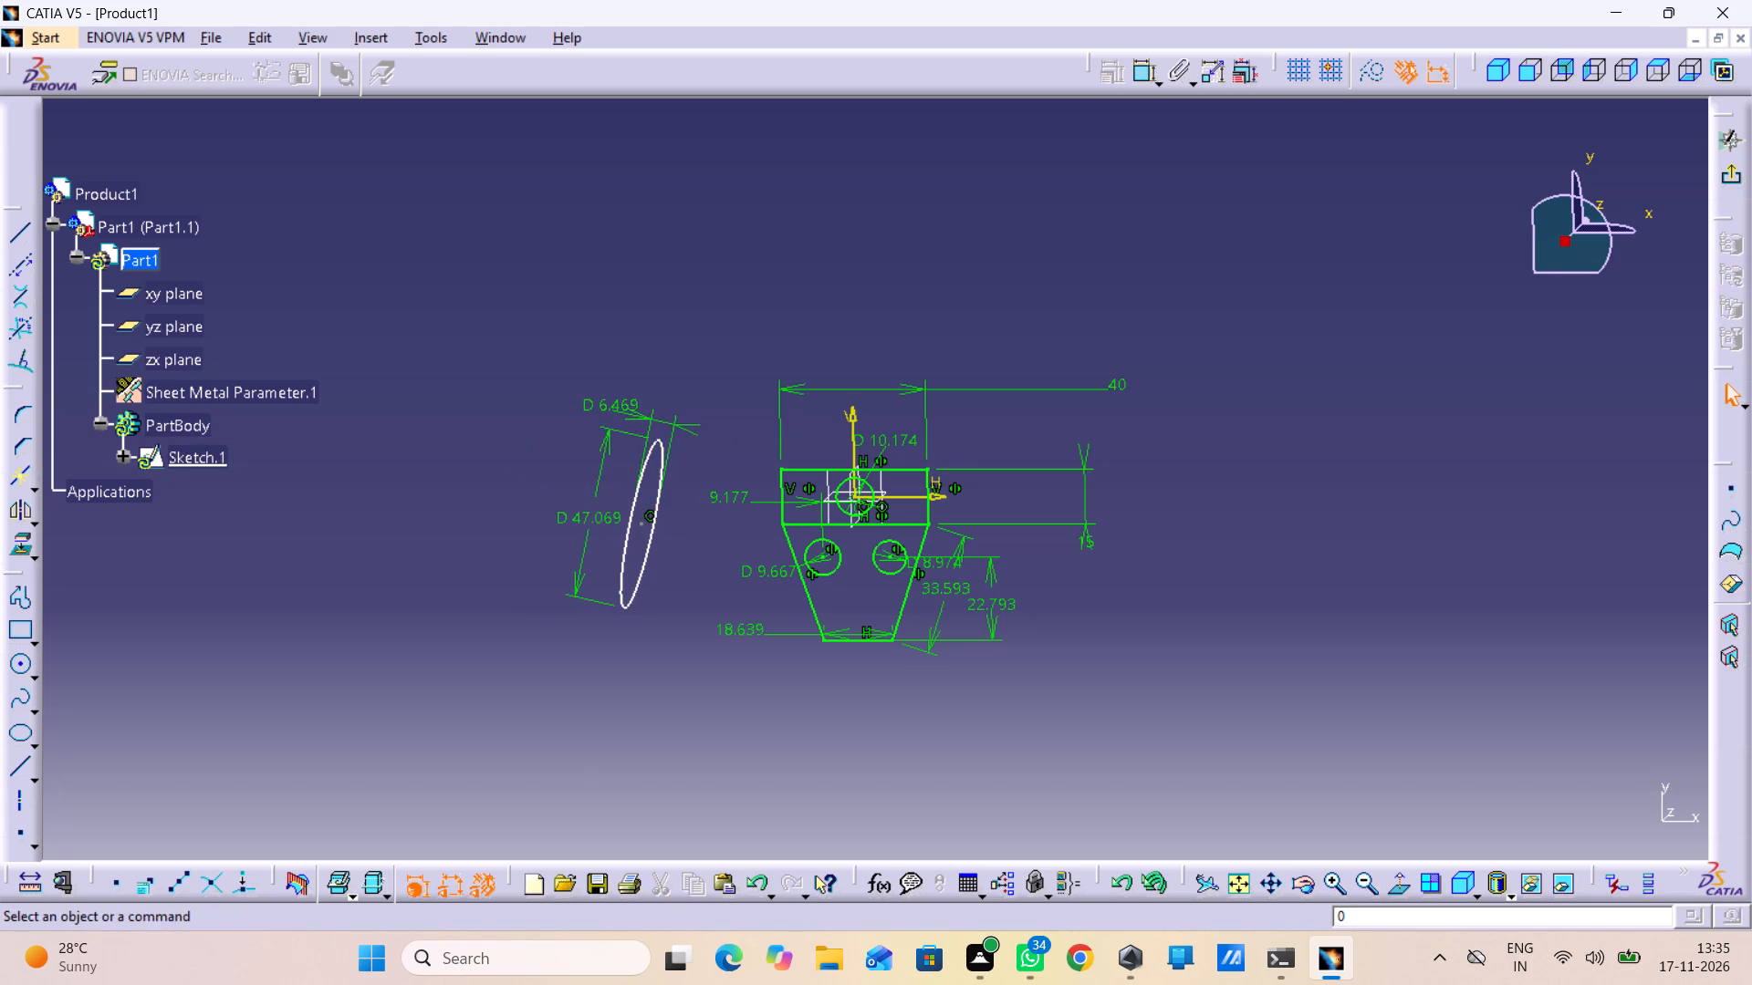
# Examine the ellipse's outline and centre point against the sketch's vertical axis, keeping the view normal to the sketch plane.
pyautogui.click(644, 525)
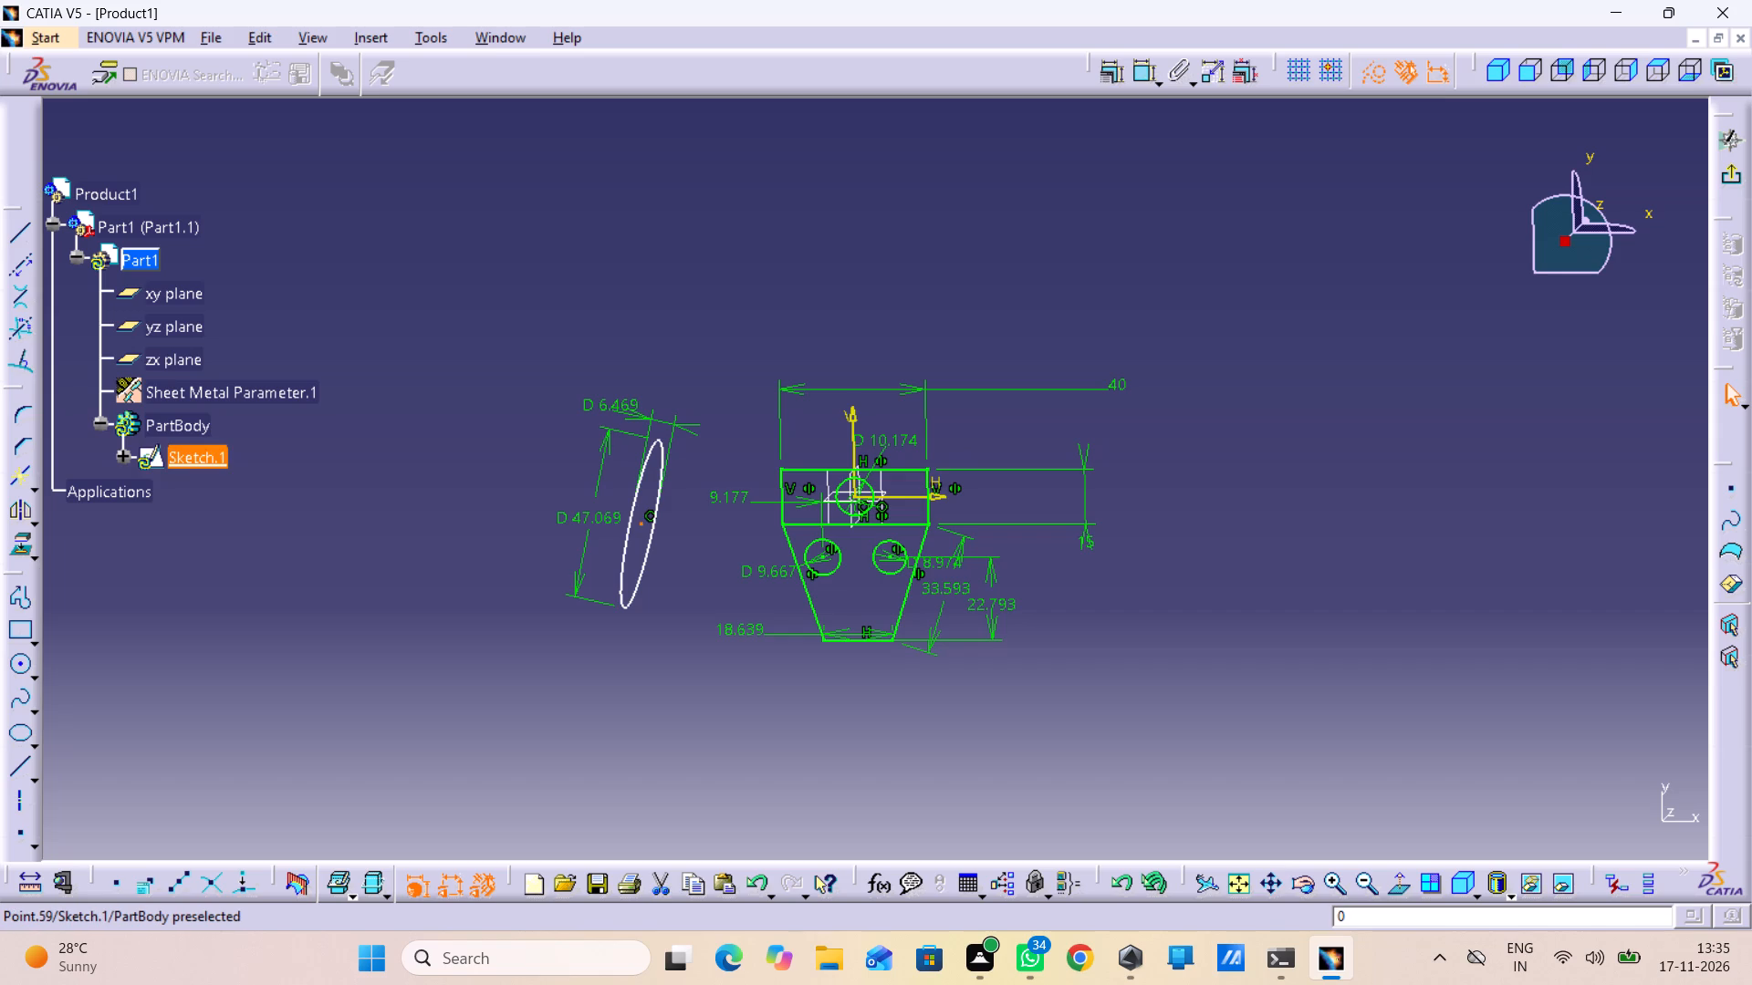
pyautogui.click(686, 588)
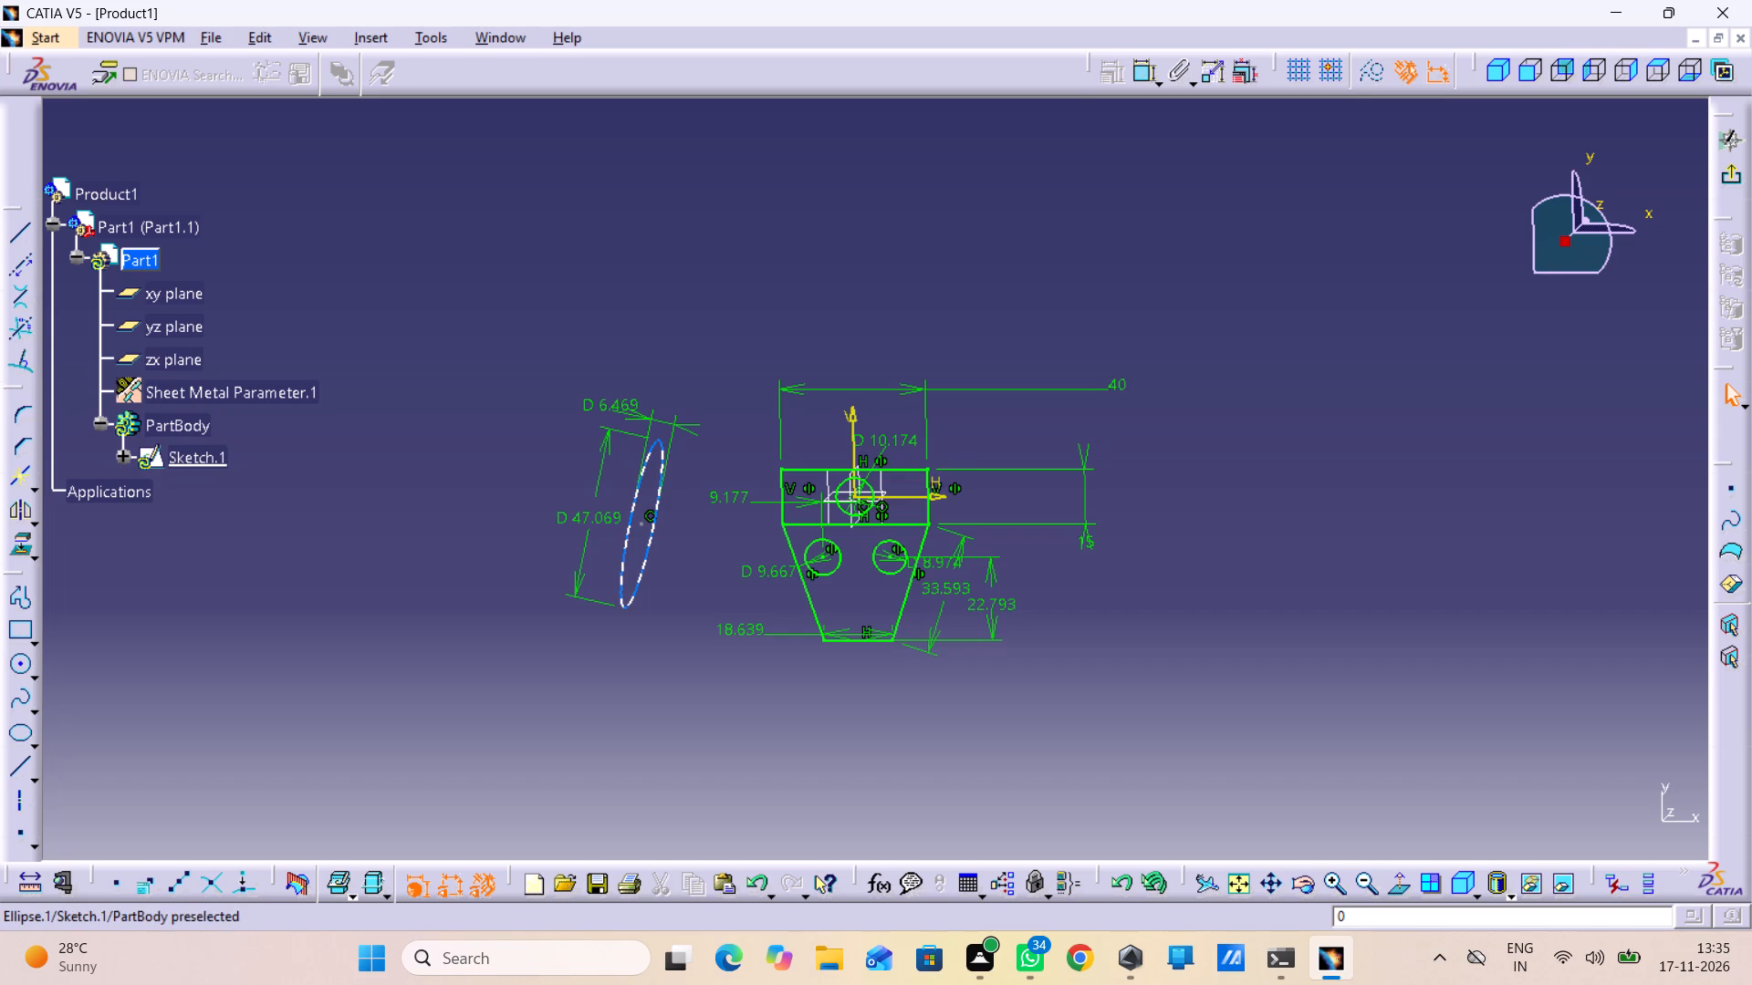
pyautogui.click(641, 521)
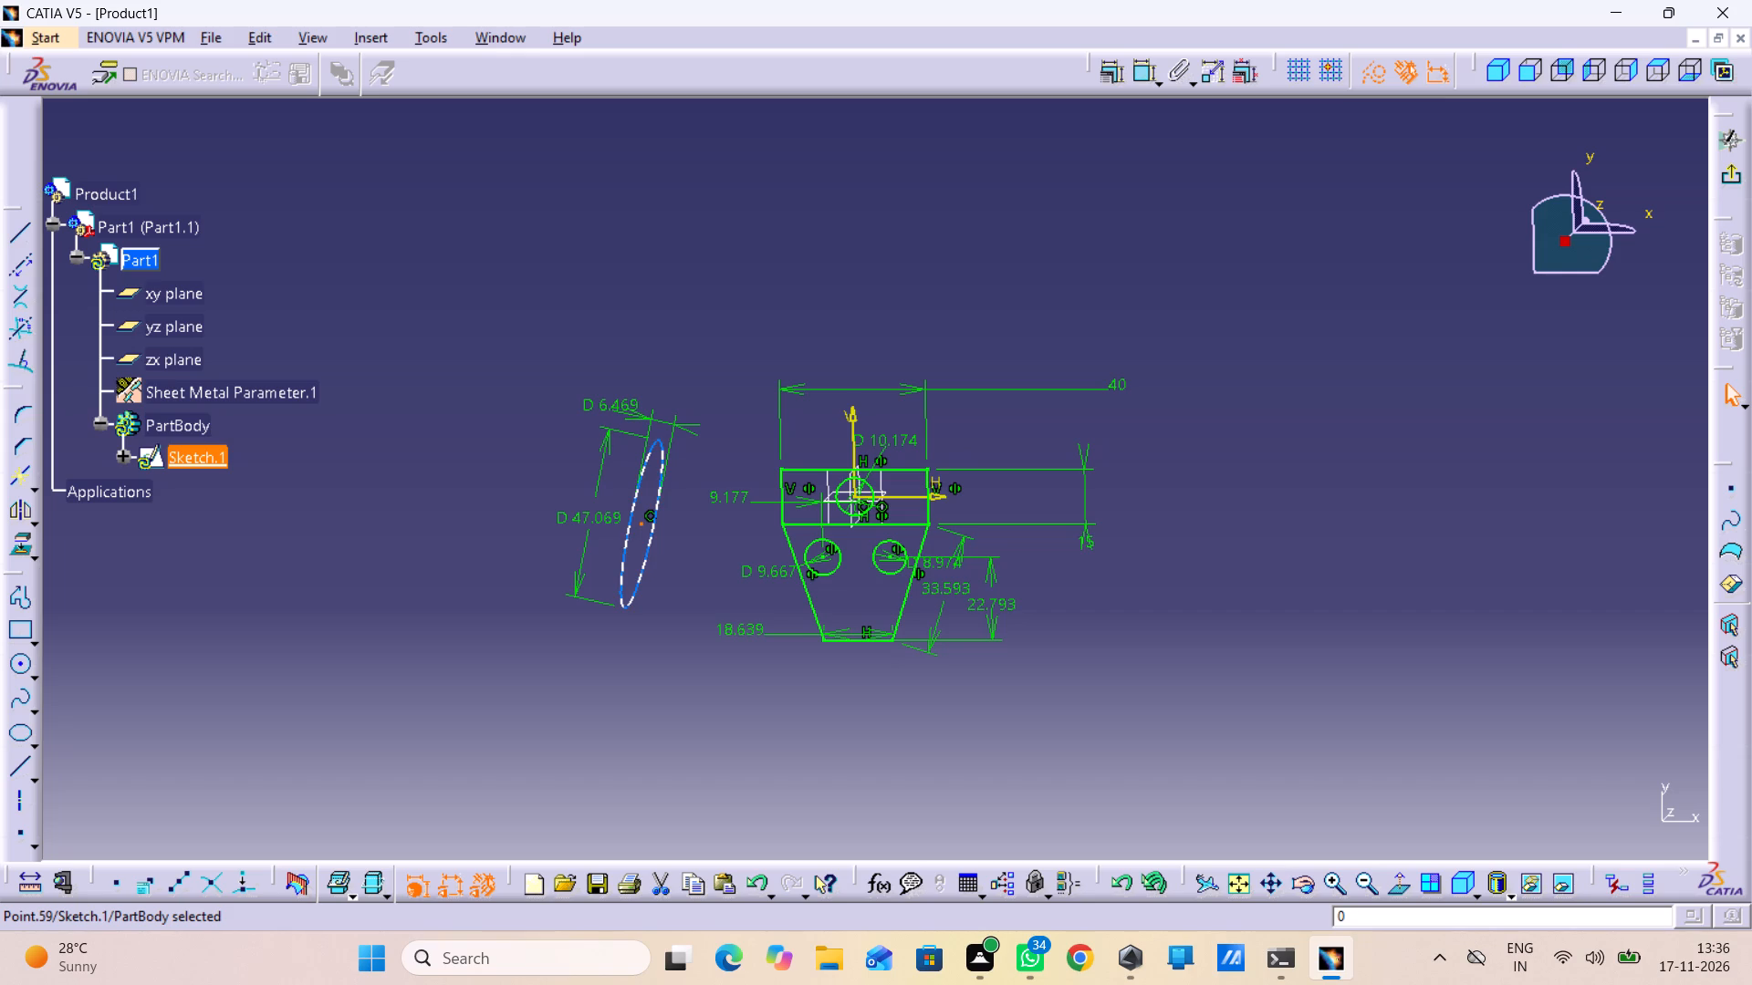
pyautogui.click(648, 450)
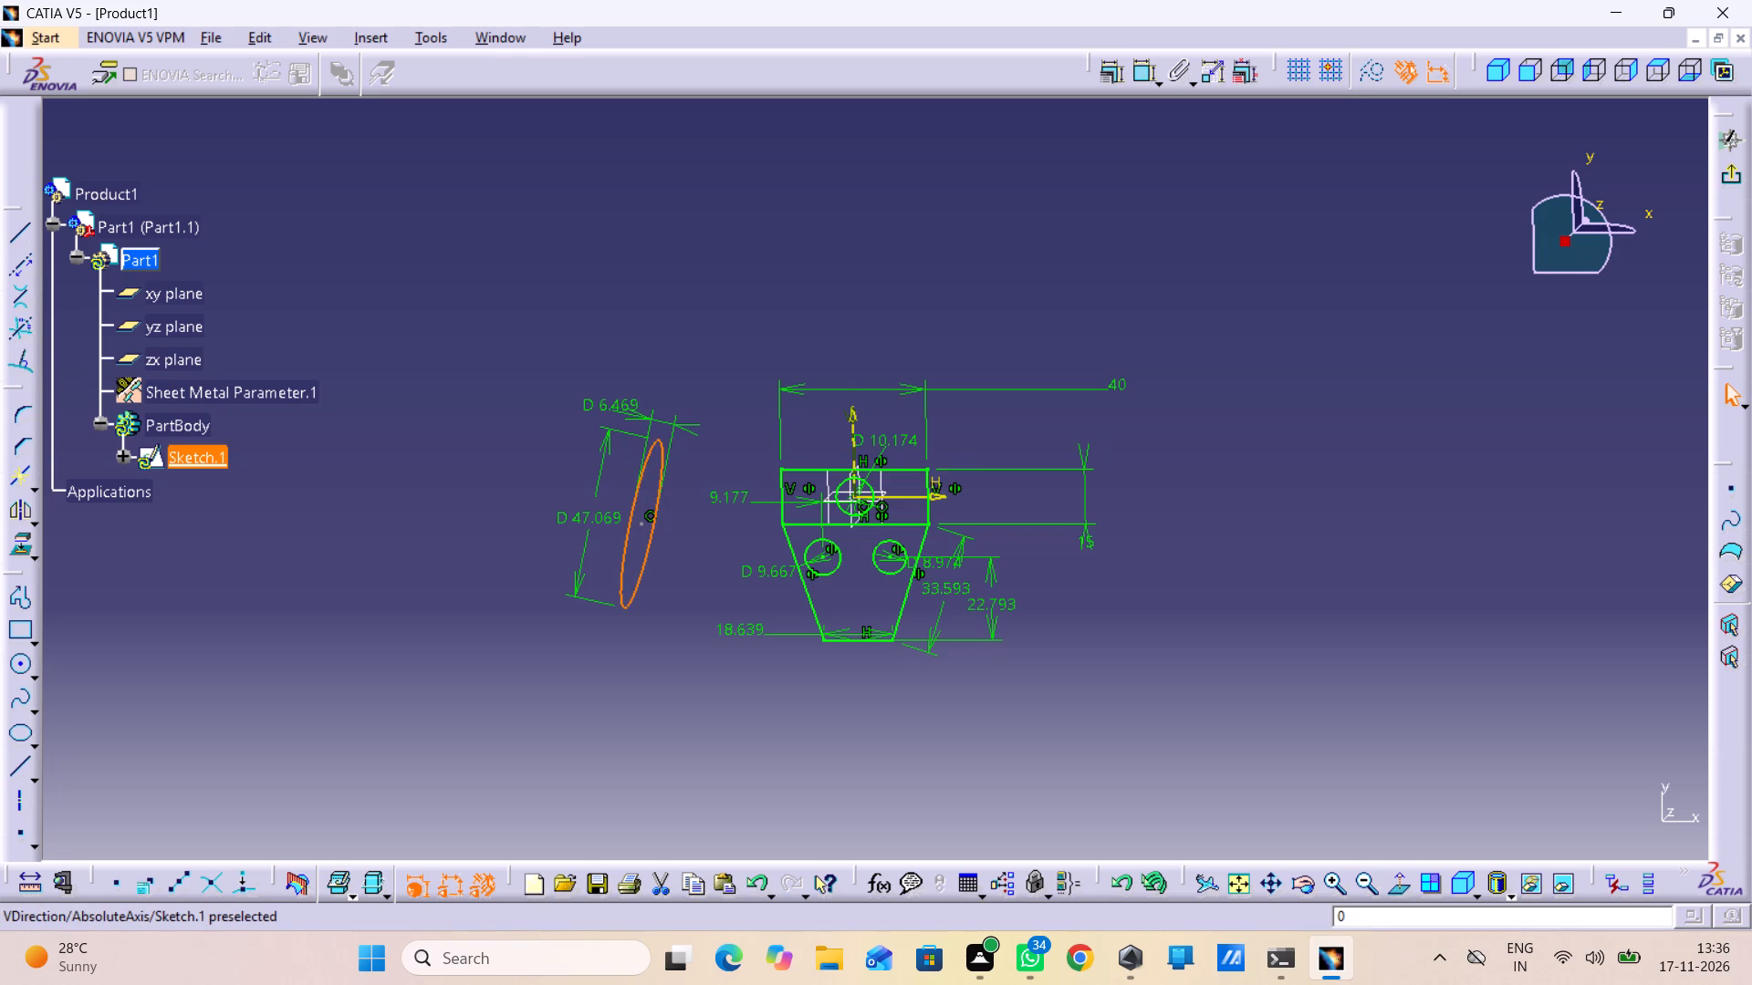
pyautogui.click(852, 421)
pyautogui.click(701, 548)
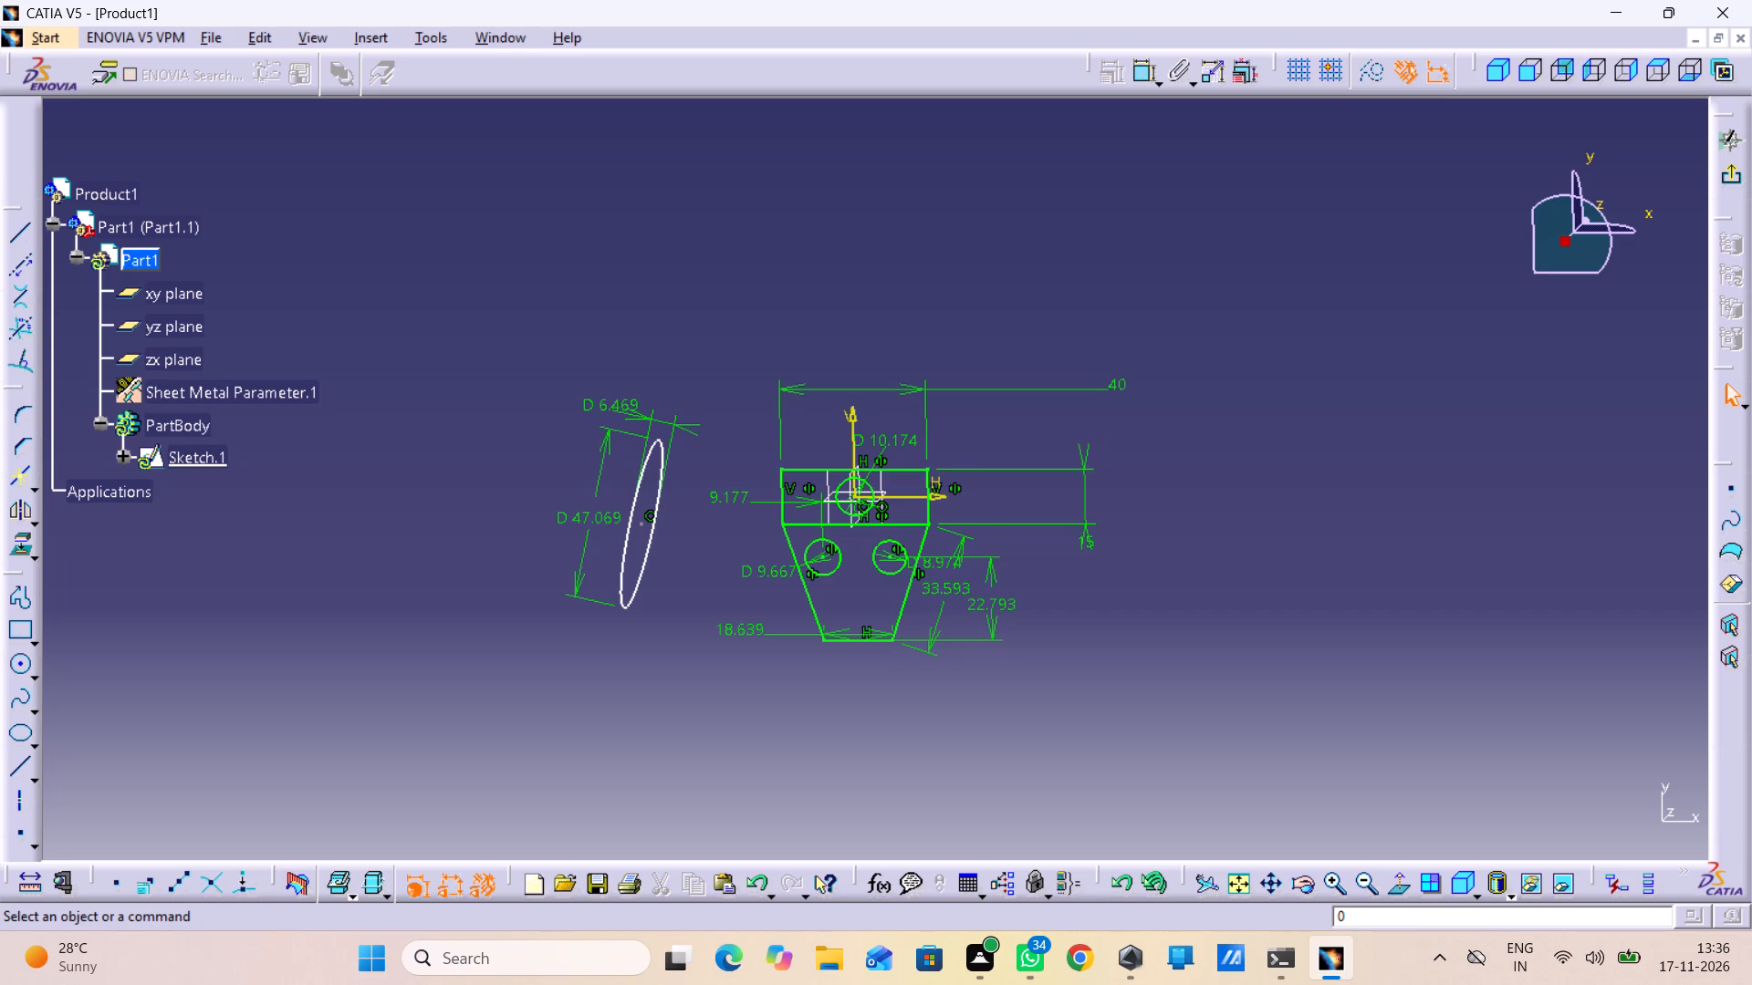
pyautogui.click(659, 445)
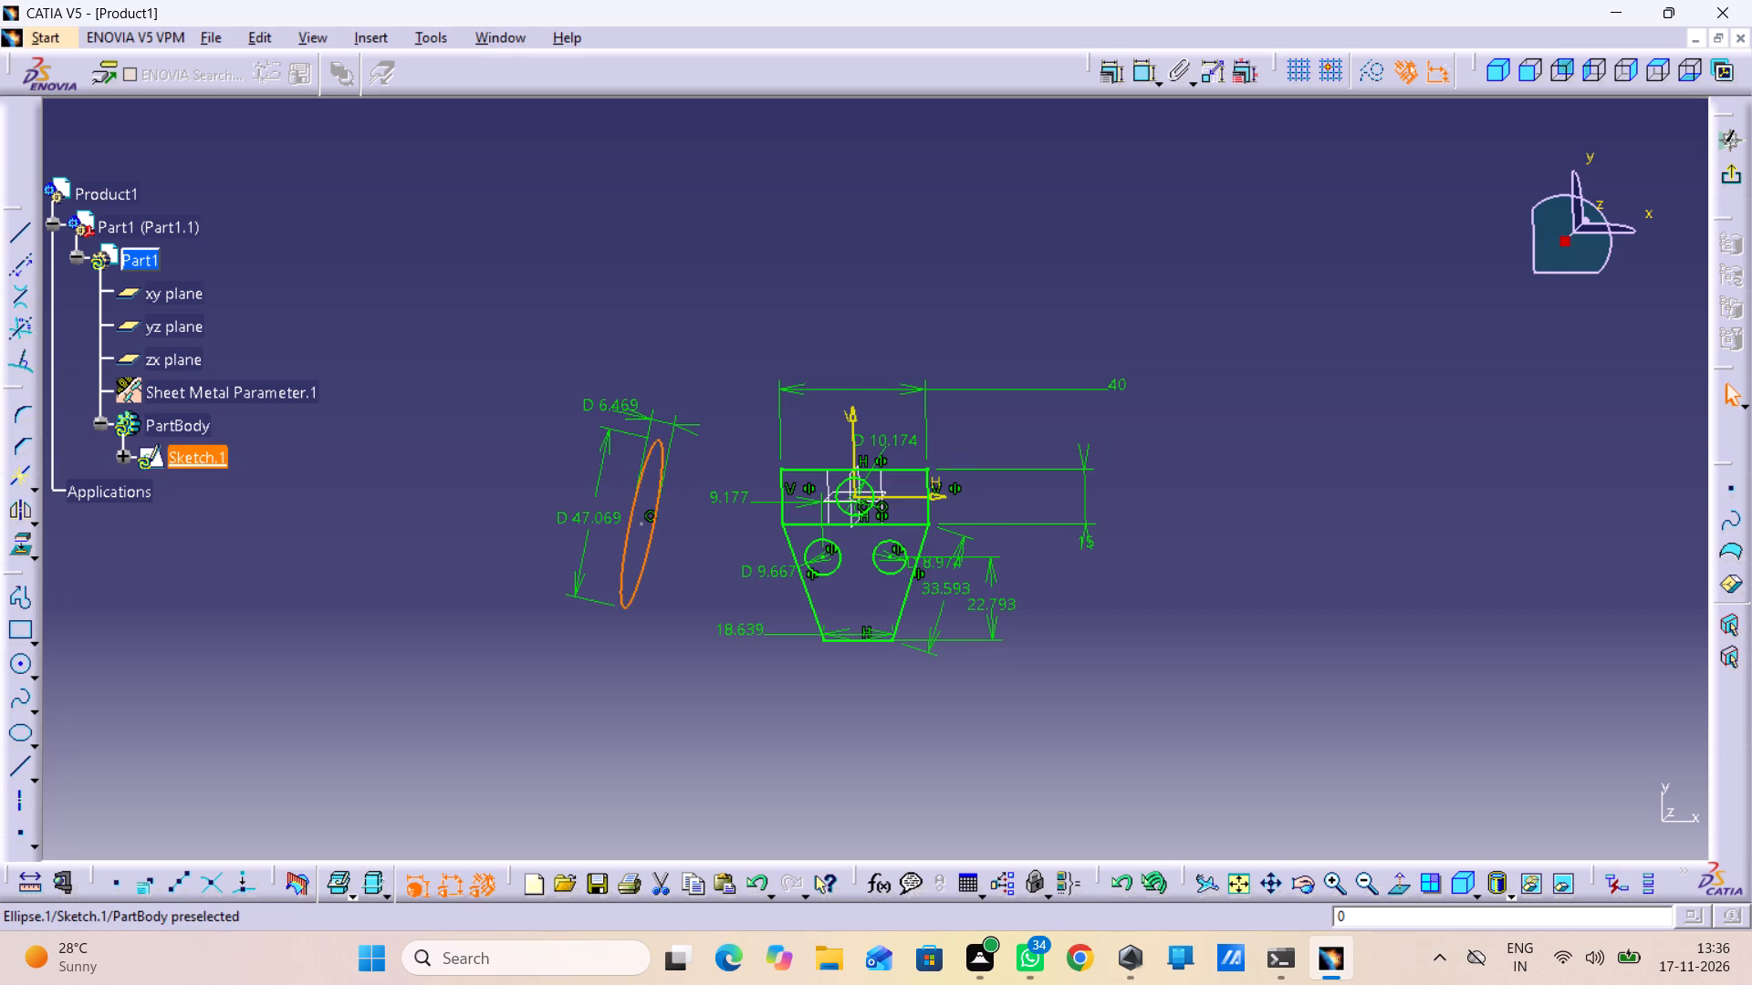
pyautogui.rightClick(659, 445)
pyautogui.rightClick(659, 445)
pyautogui.moveTo(659, 445); pyautogui.dragTo(659, 444, button='middle')
pyautogui.moveTo(659, 444); pyautogui.dragTo(653, 457, button='right')
pyautogui.moveTo(659, 444); pyautogui.dragTo(653, 457, button='middle')
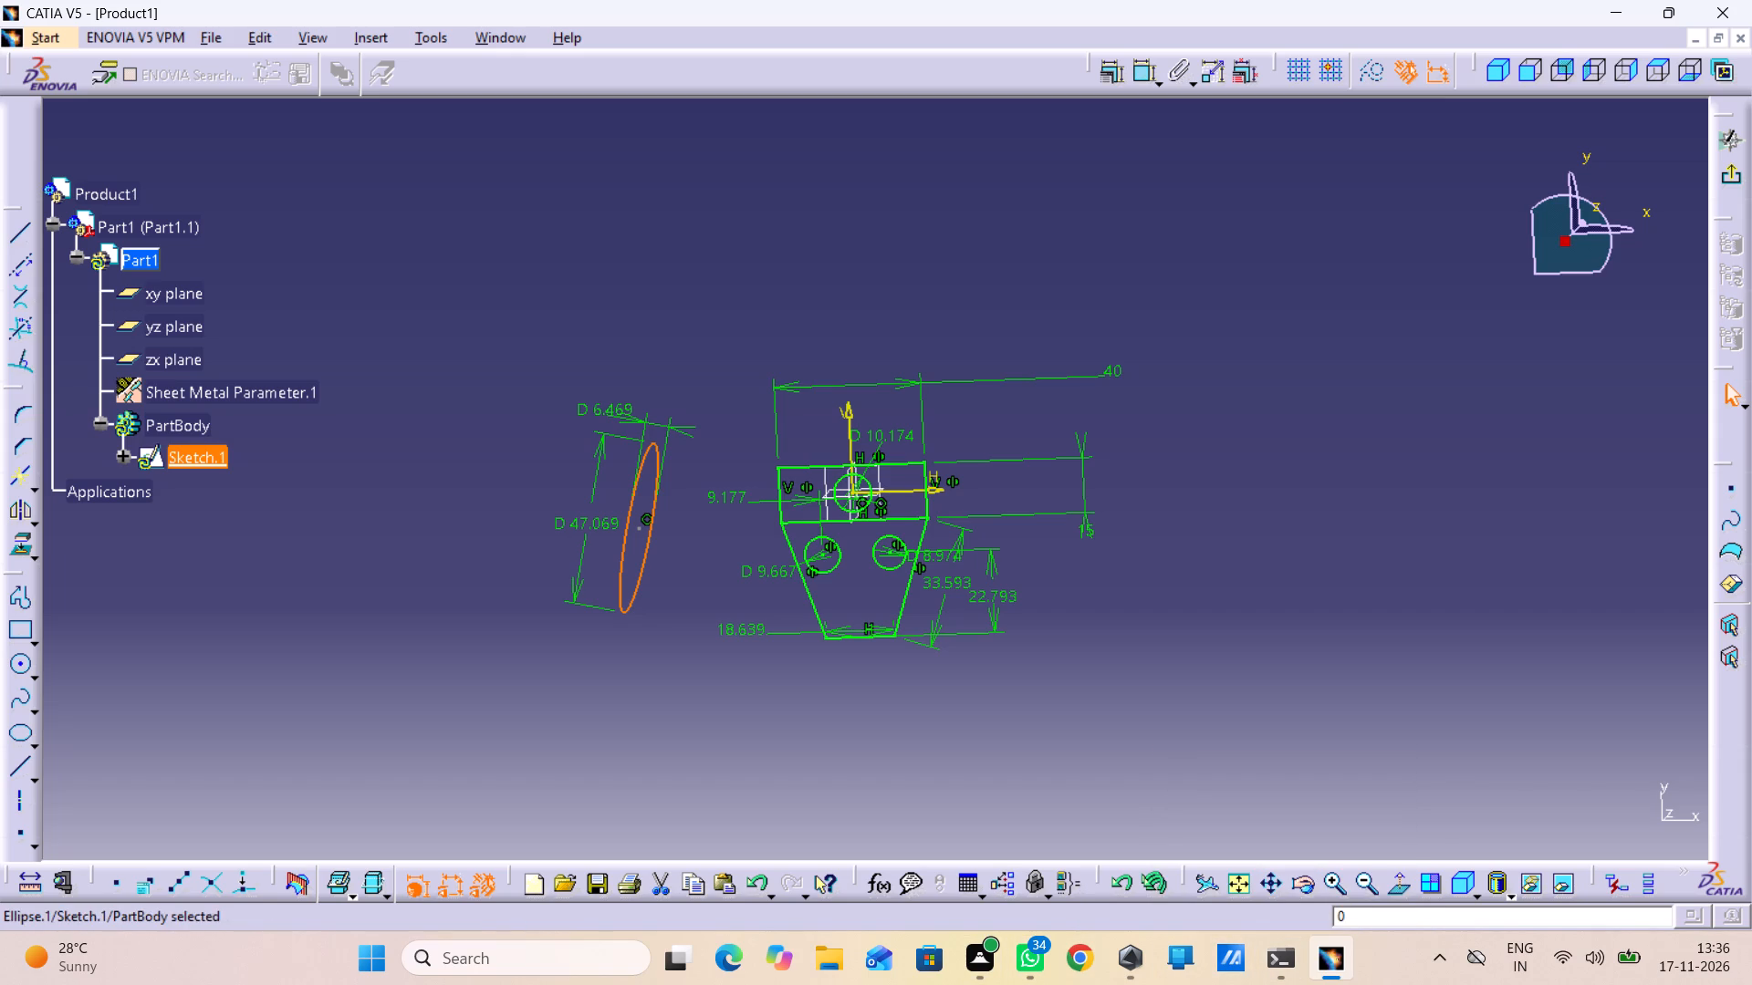
pyautogui.click(1399, 882)
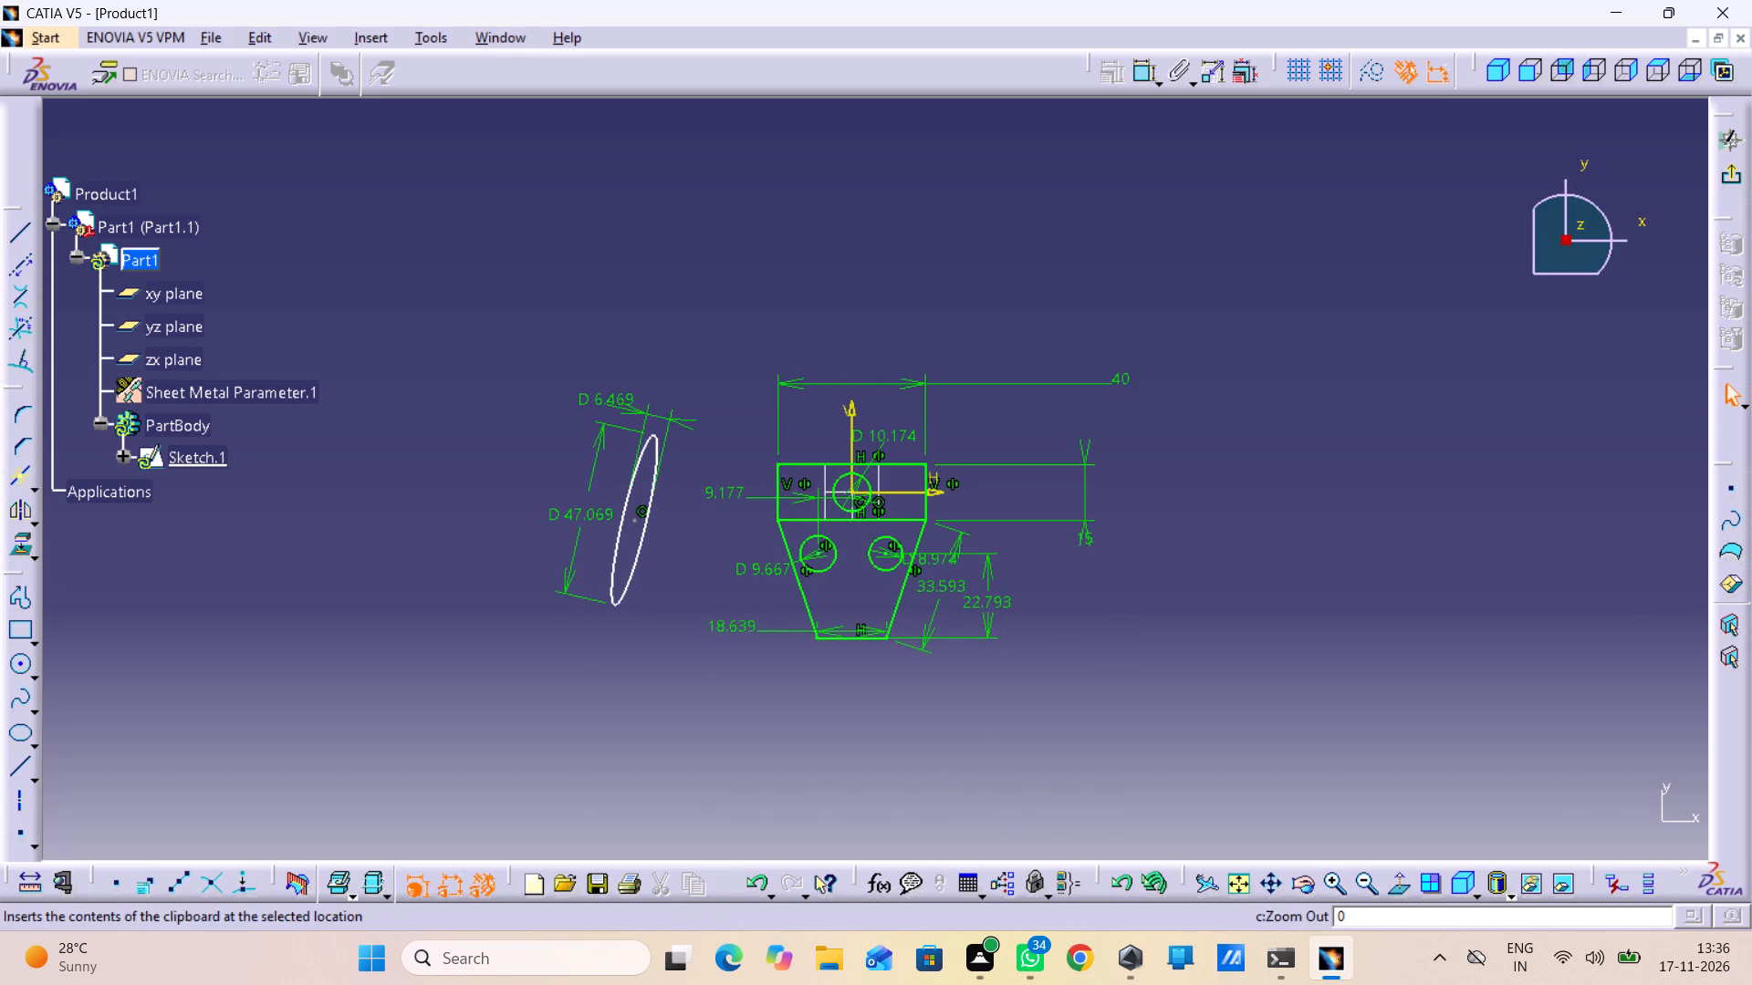
# Examine the ellipse's centre point and the coincidence constraint linking it to the rectangle's lower edge.
pyautogui.click(646, 526)
pyautogui.click(538, 619)
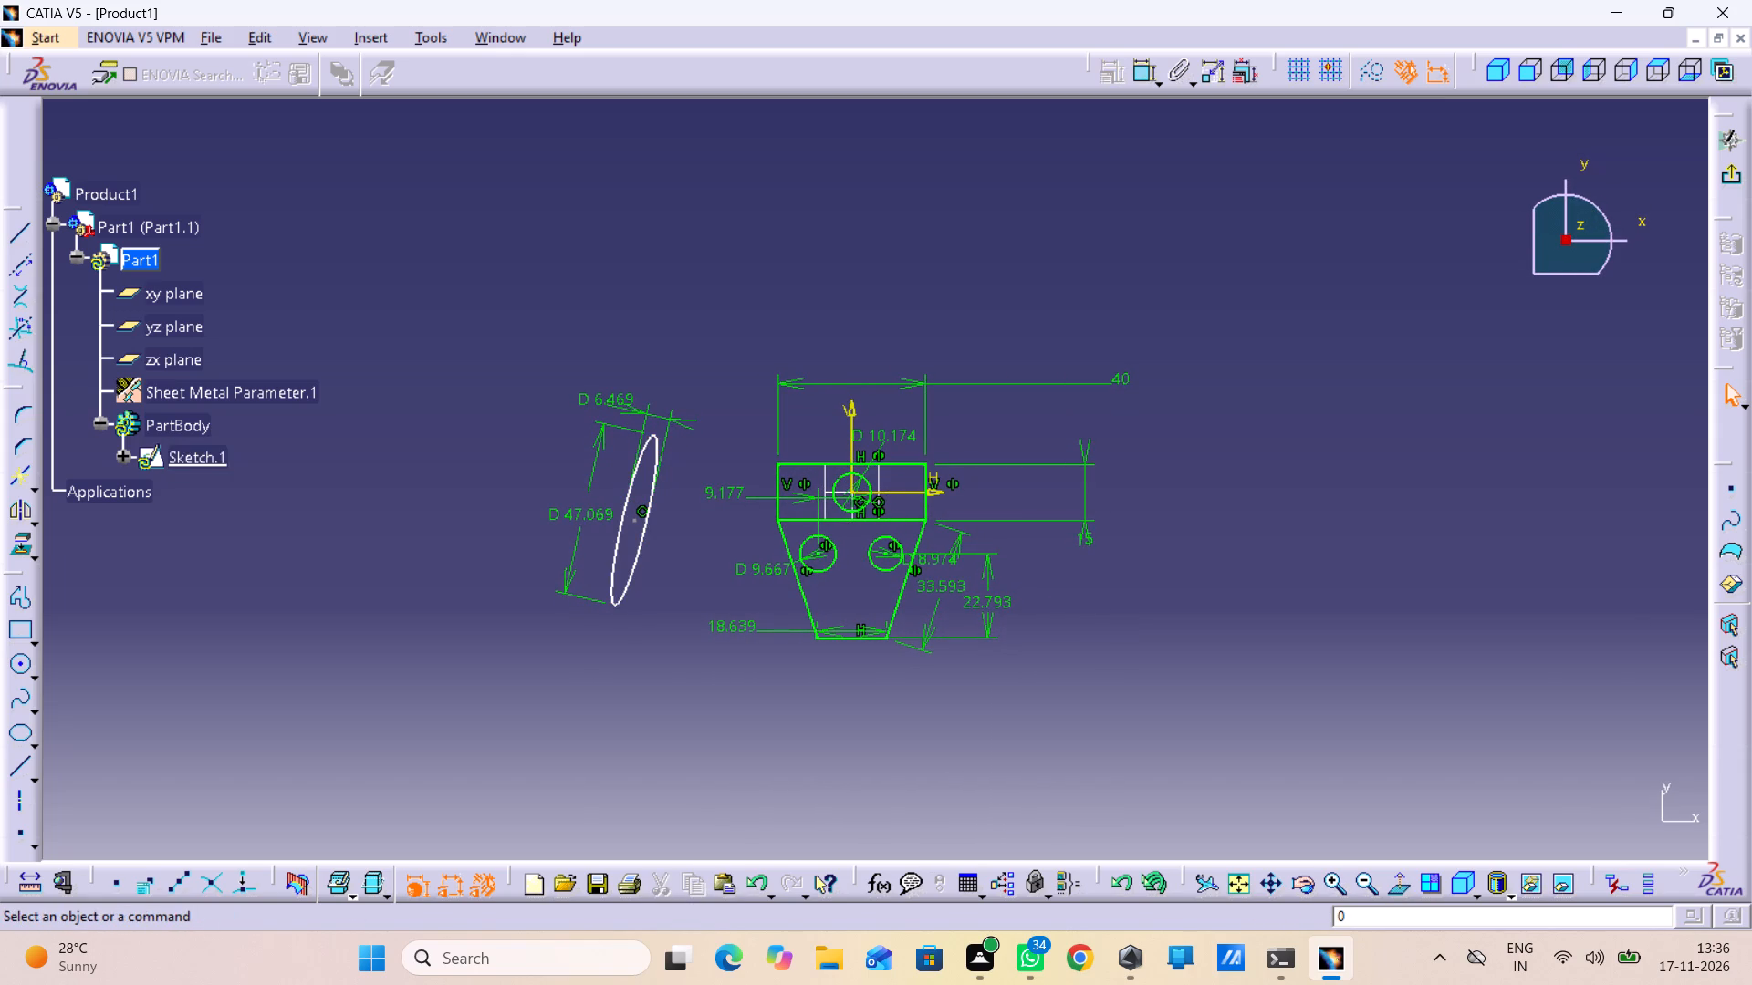
pyautogui.click(633, 525)
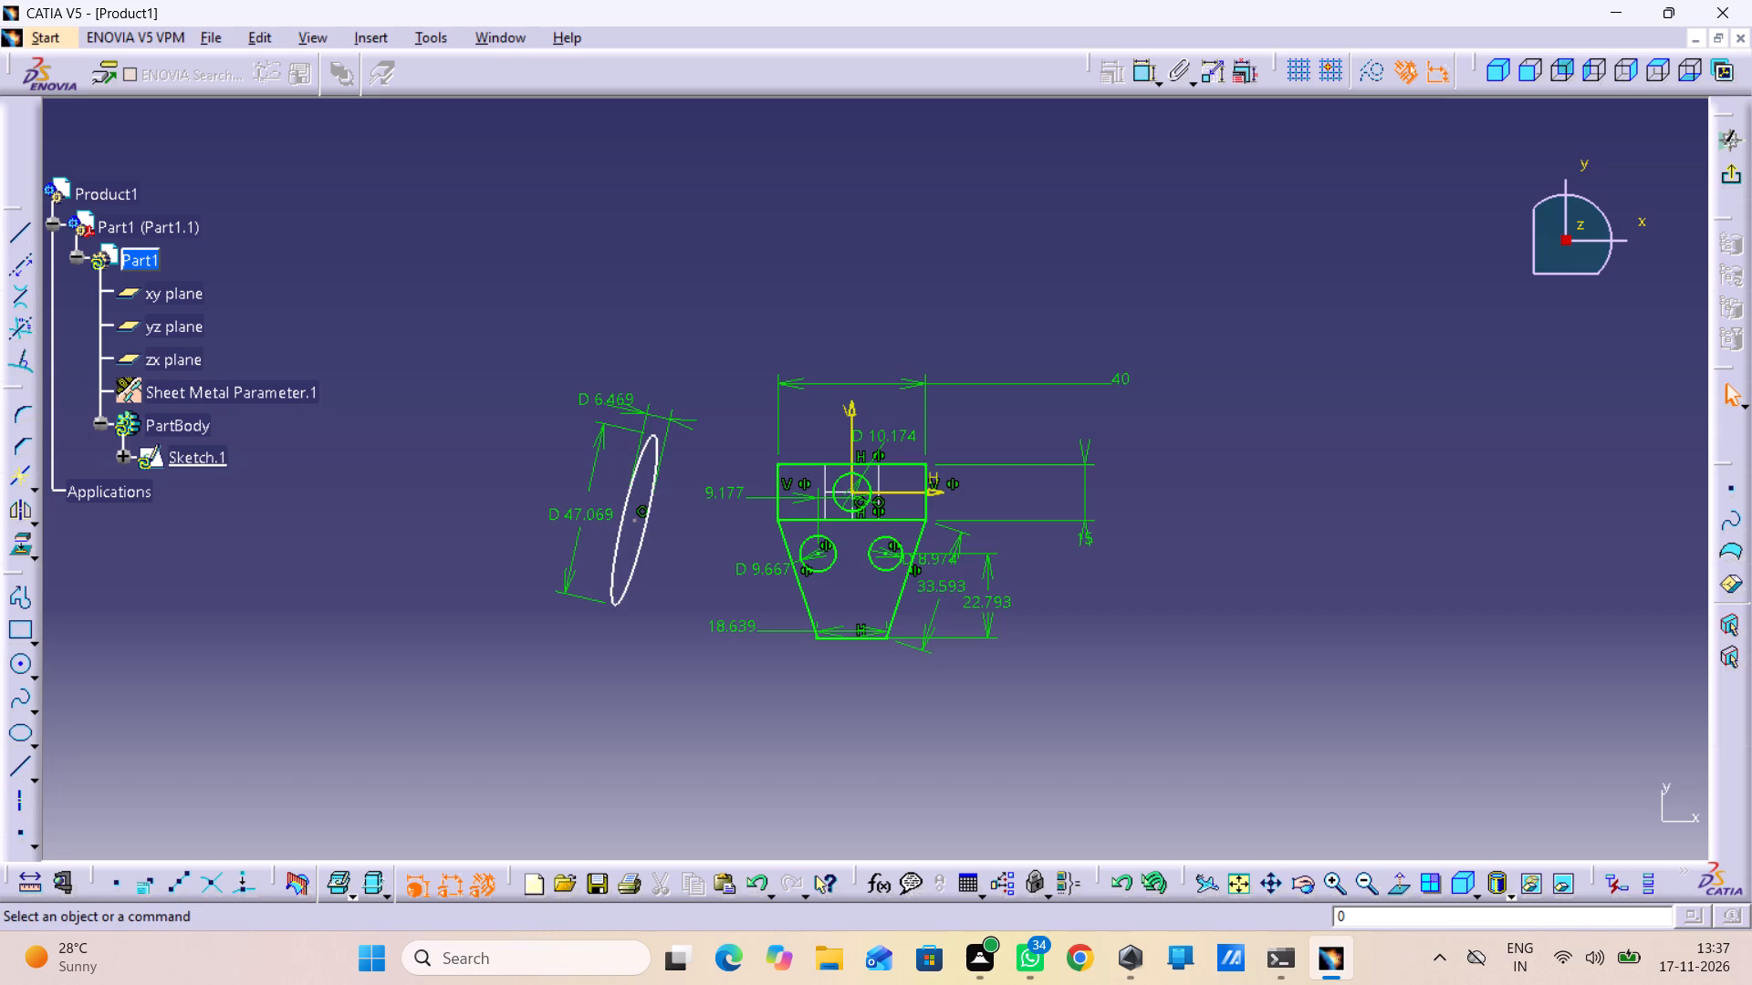
pyautogui.click(647, 524)
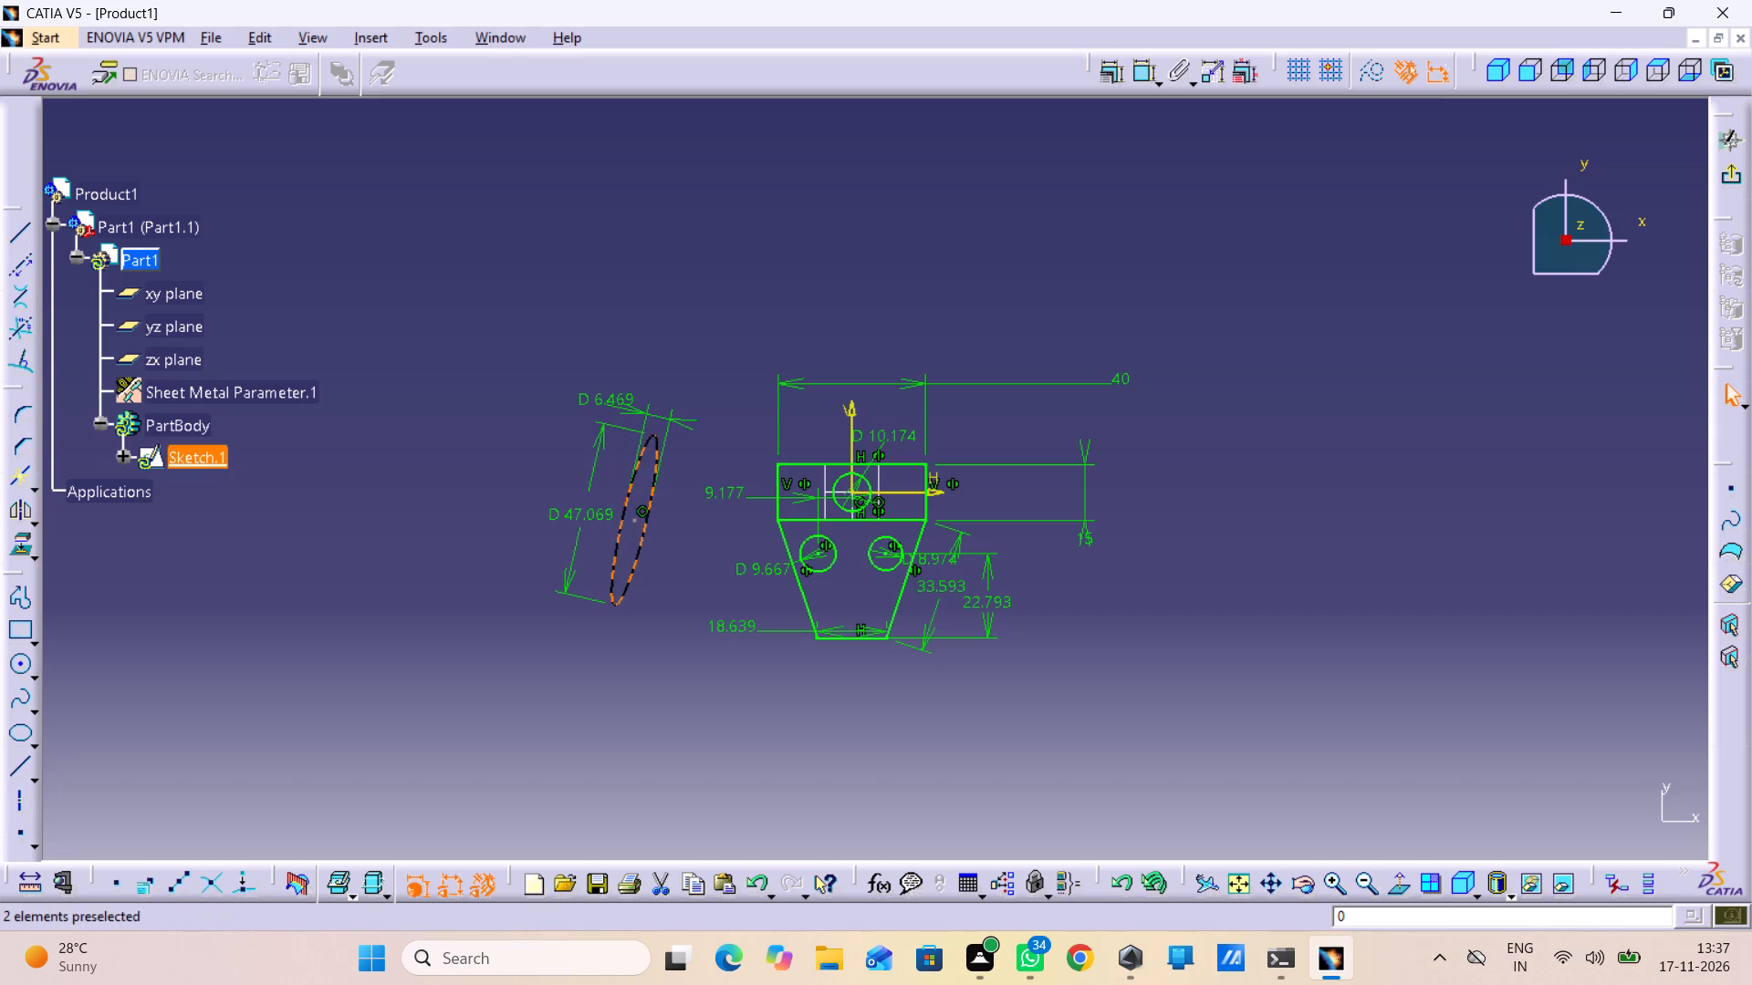
pyautogui.click(410, 673)
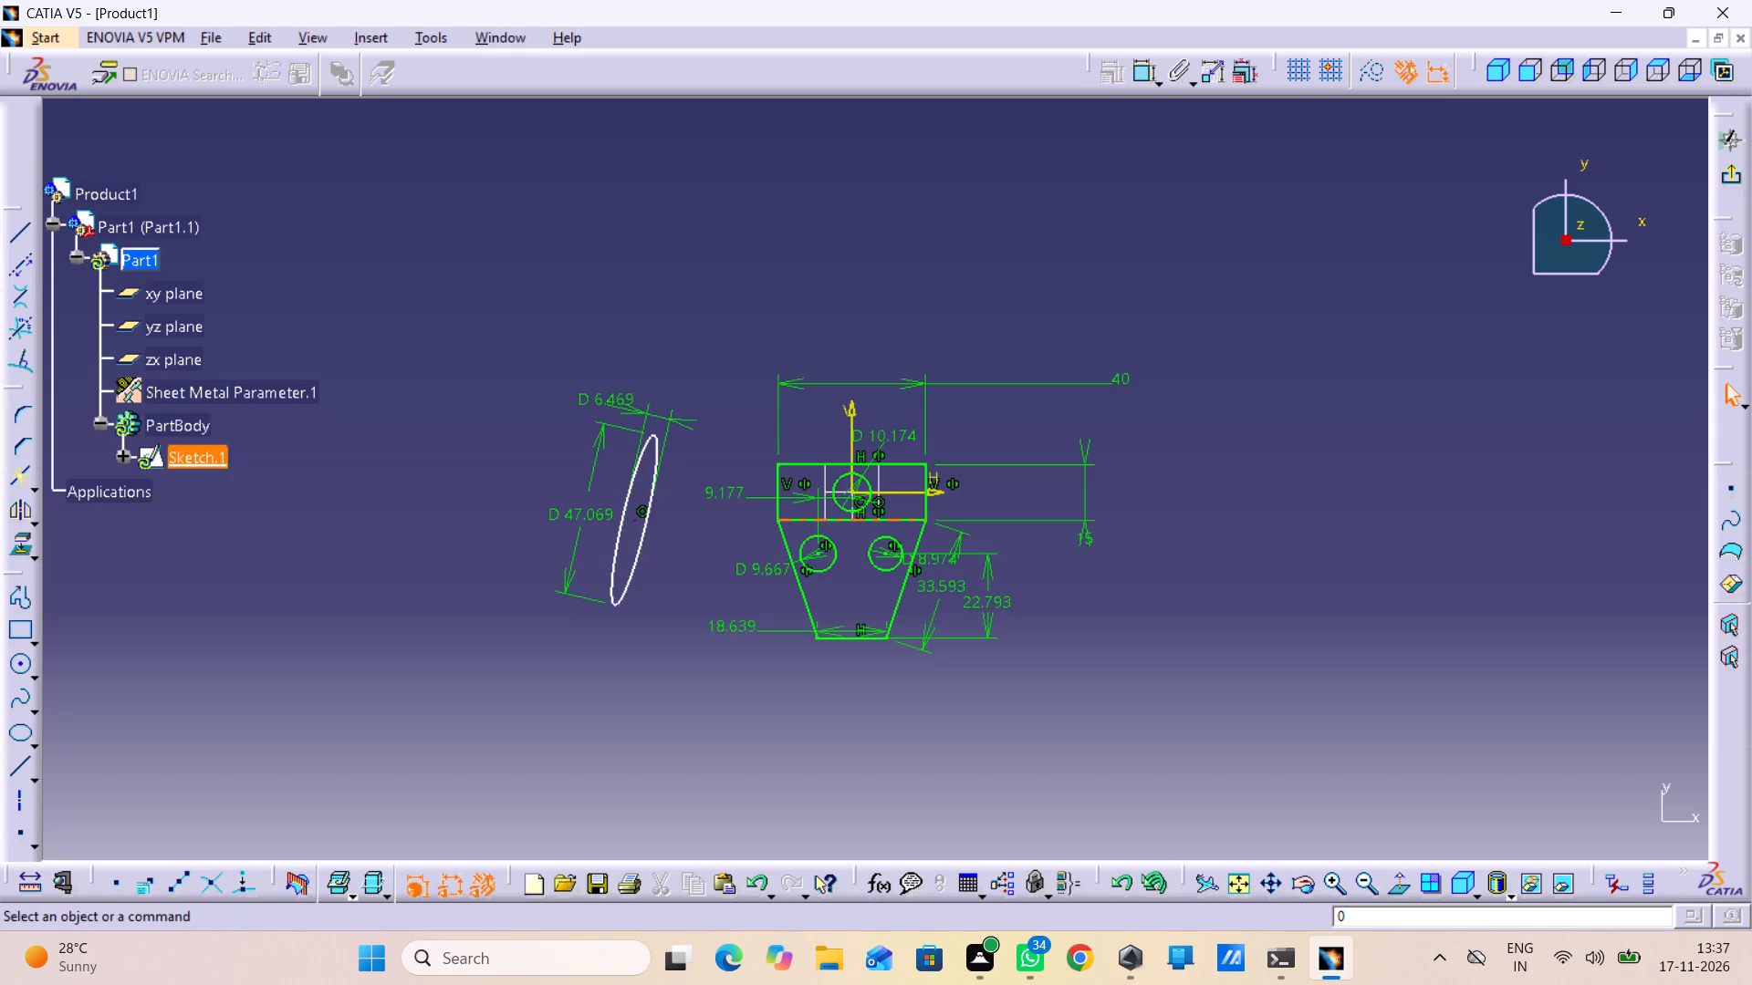
pyautogui.click(641, 518)
pyautogui.click(619, 549)
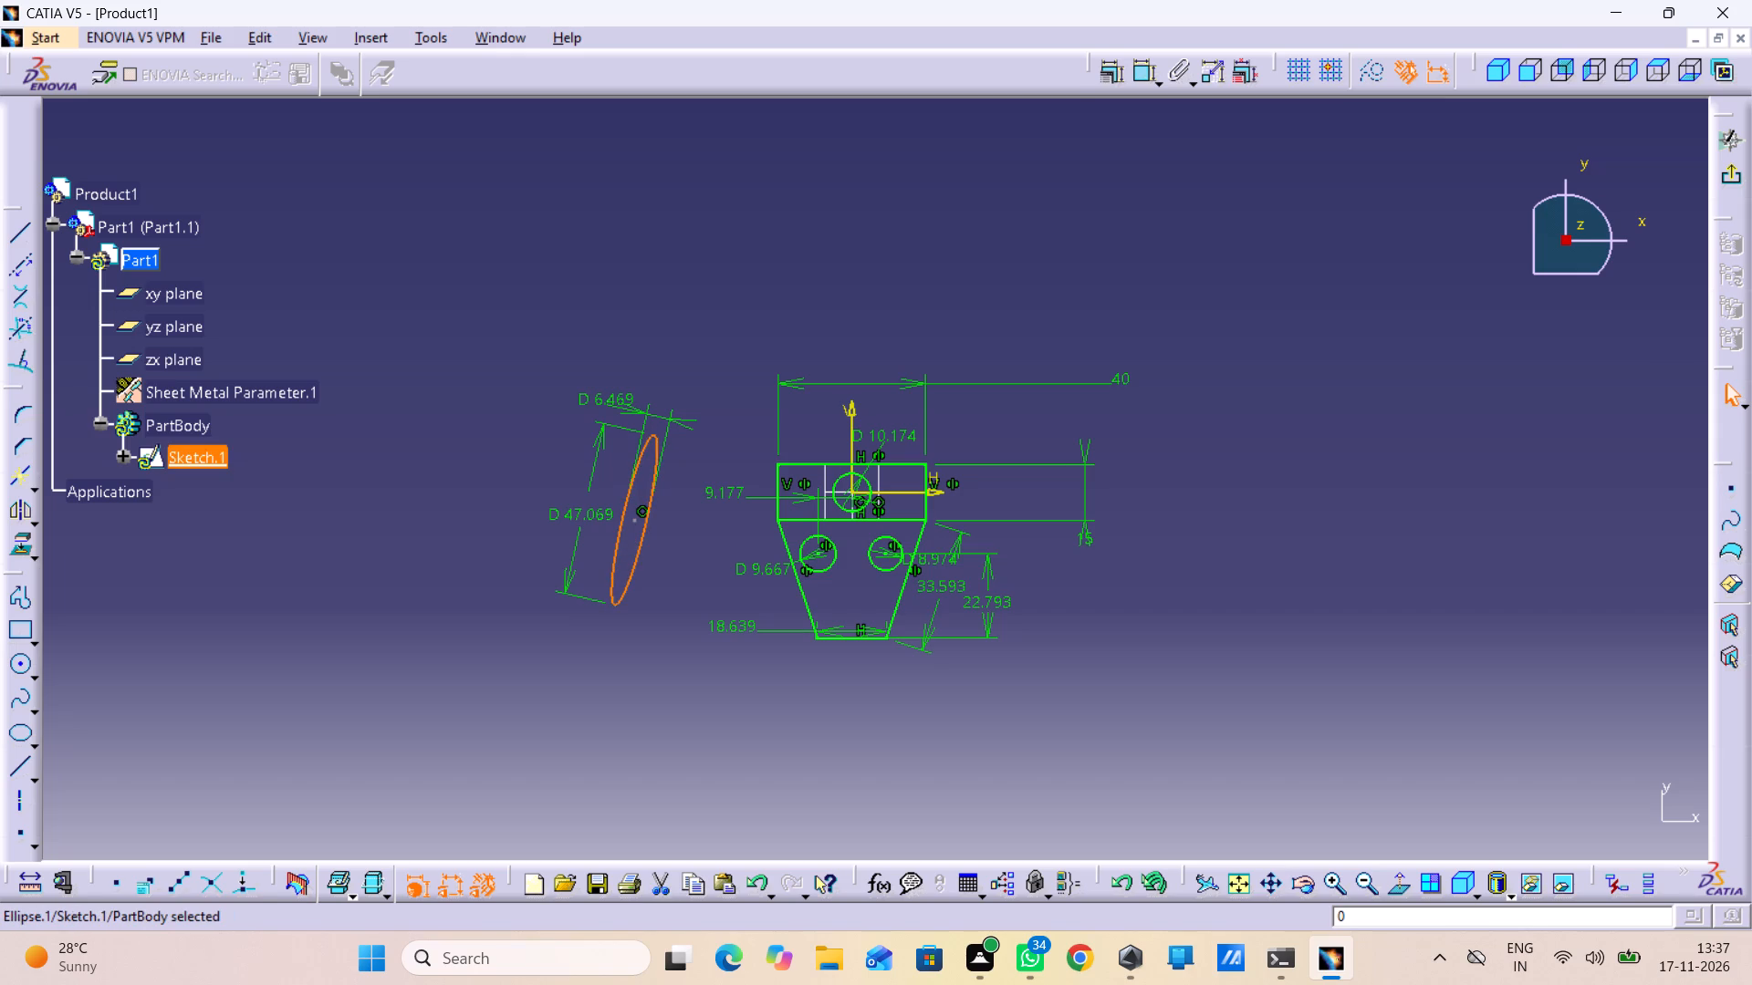
pyautogui.click(634, 669)
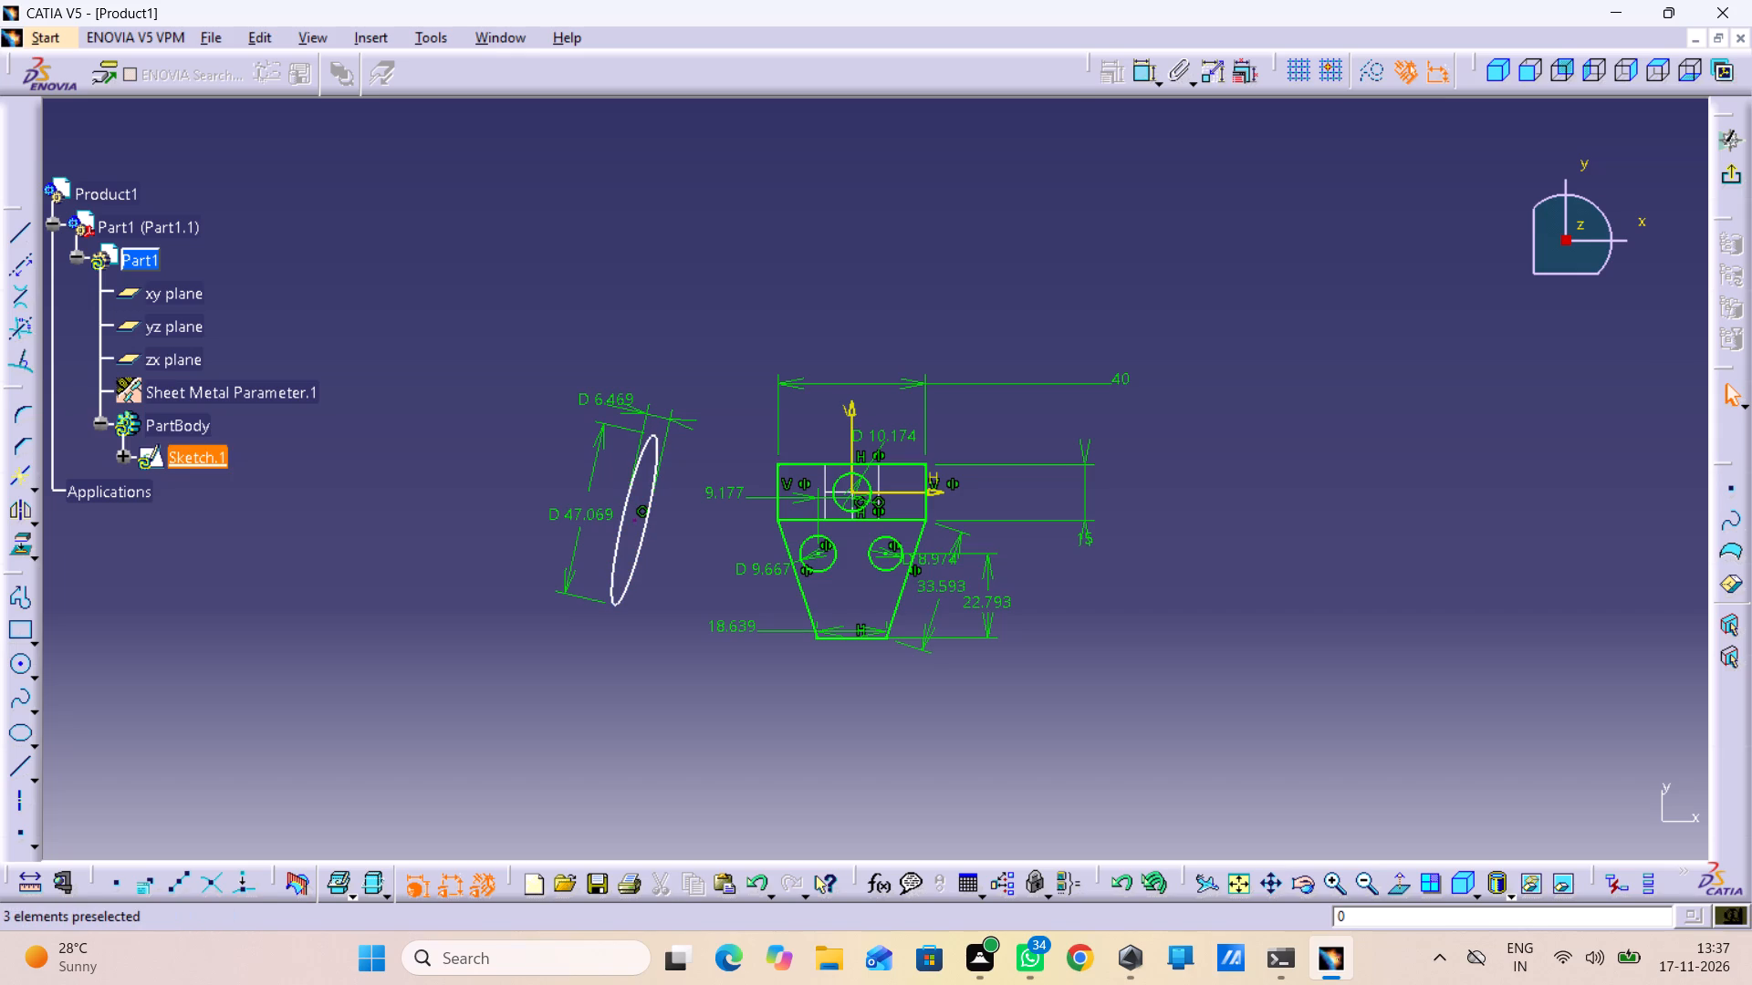
pyautogui.click(635, 522)
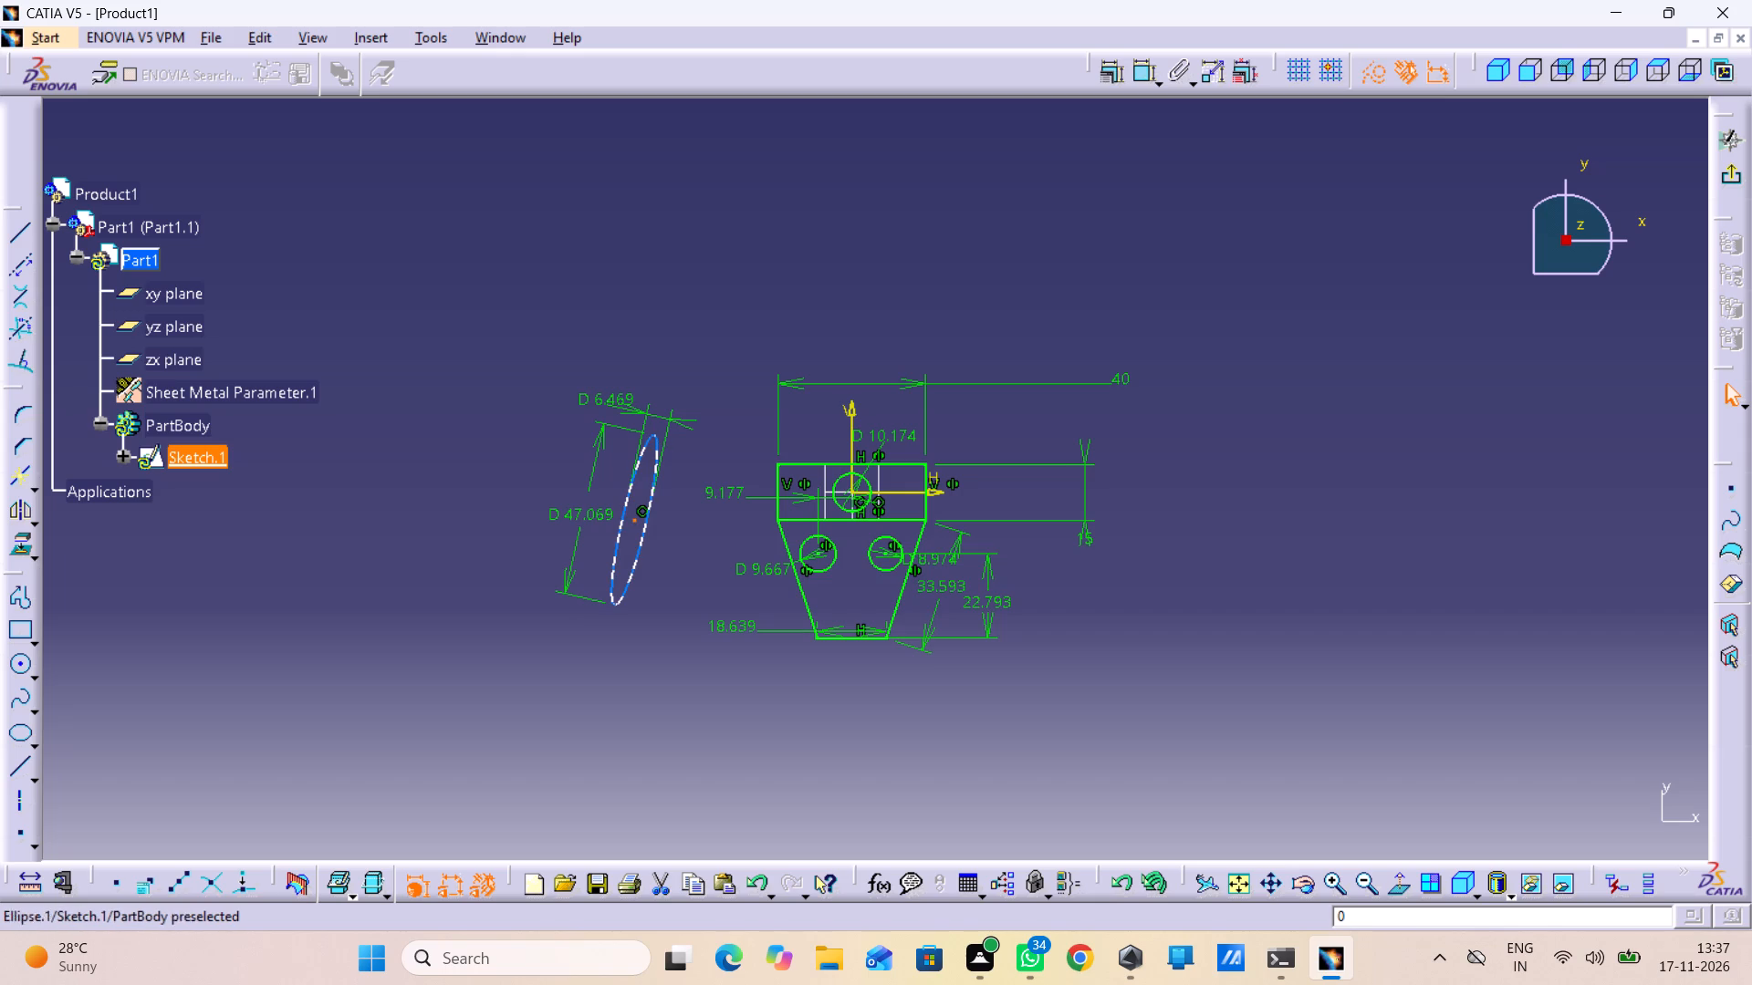
pyautogui.click(469, 602)
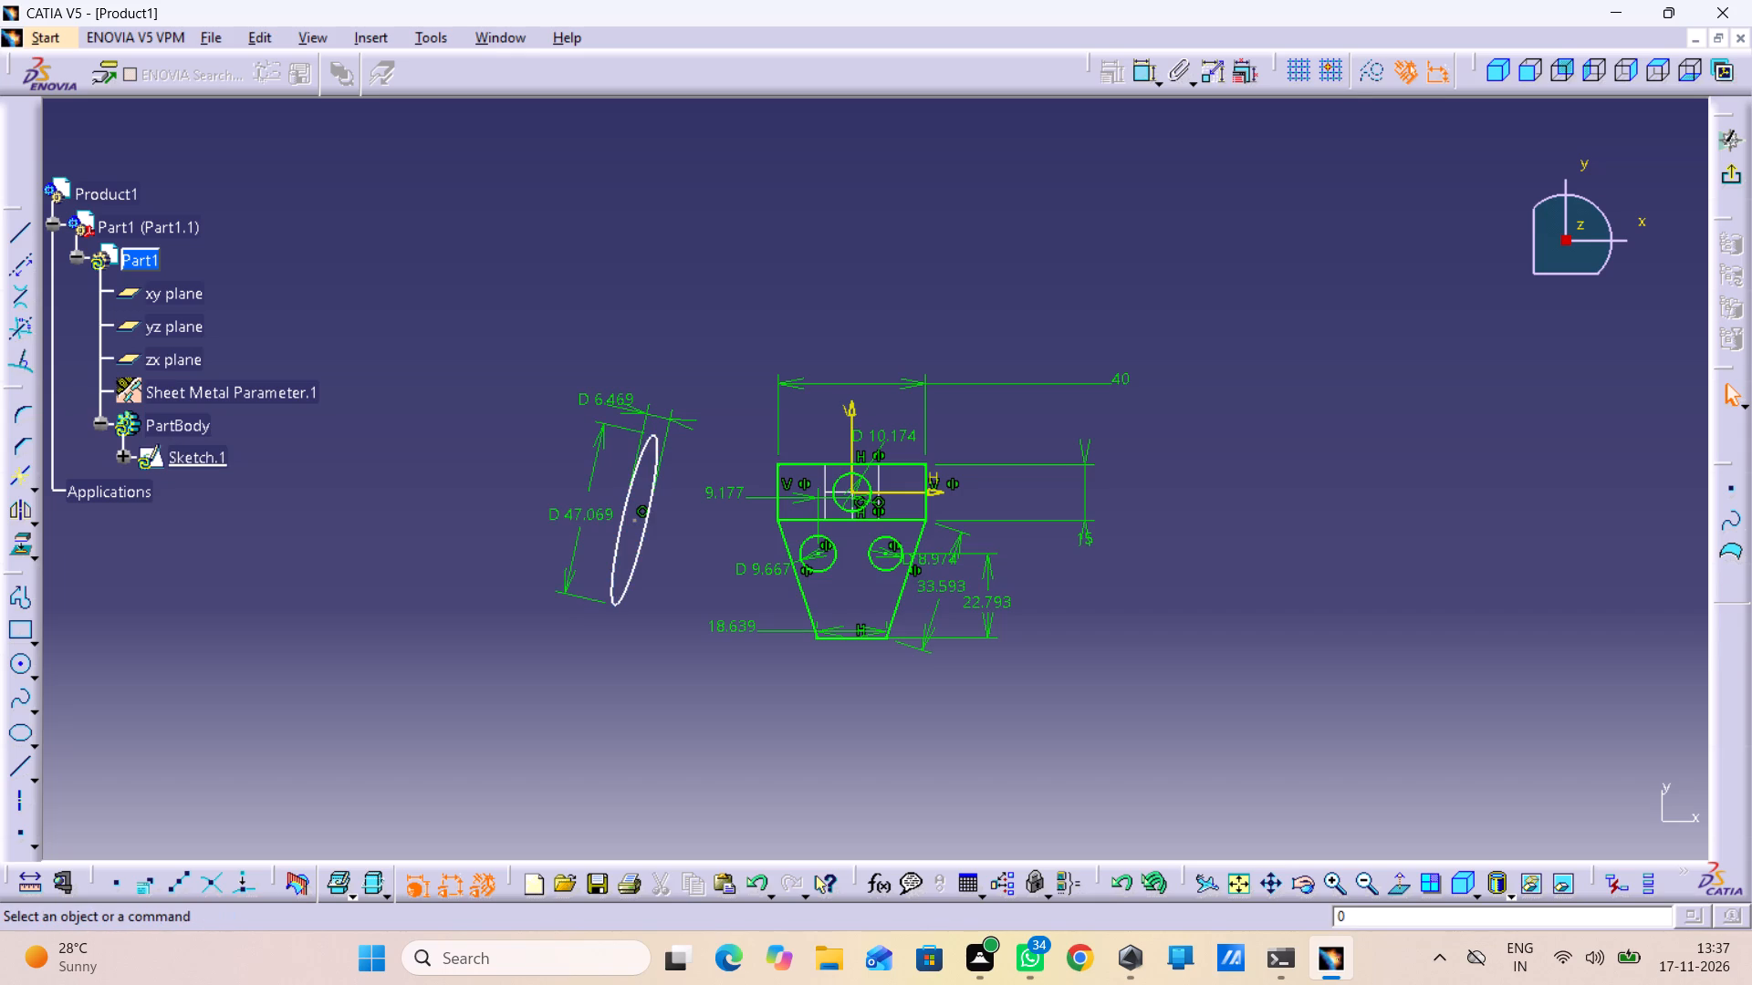
pyautogui.rightClick(641, 512)
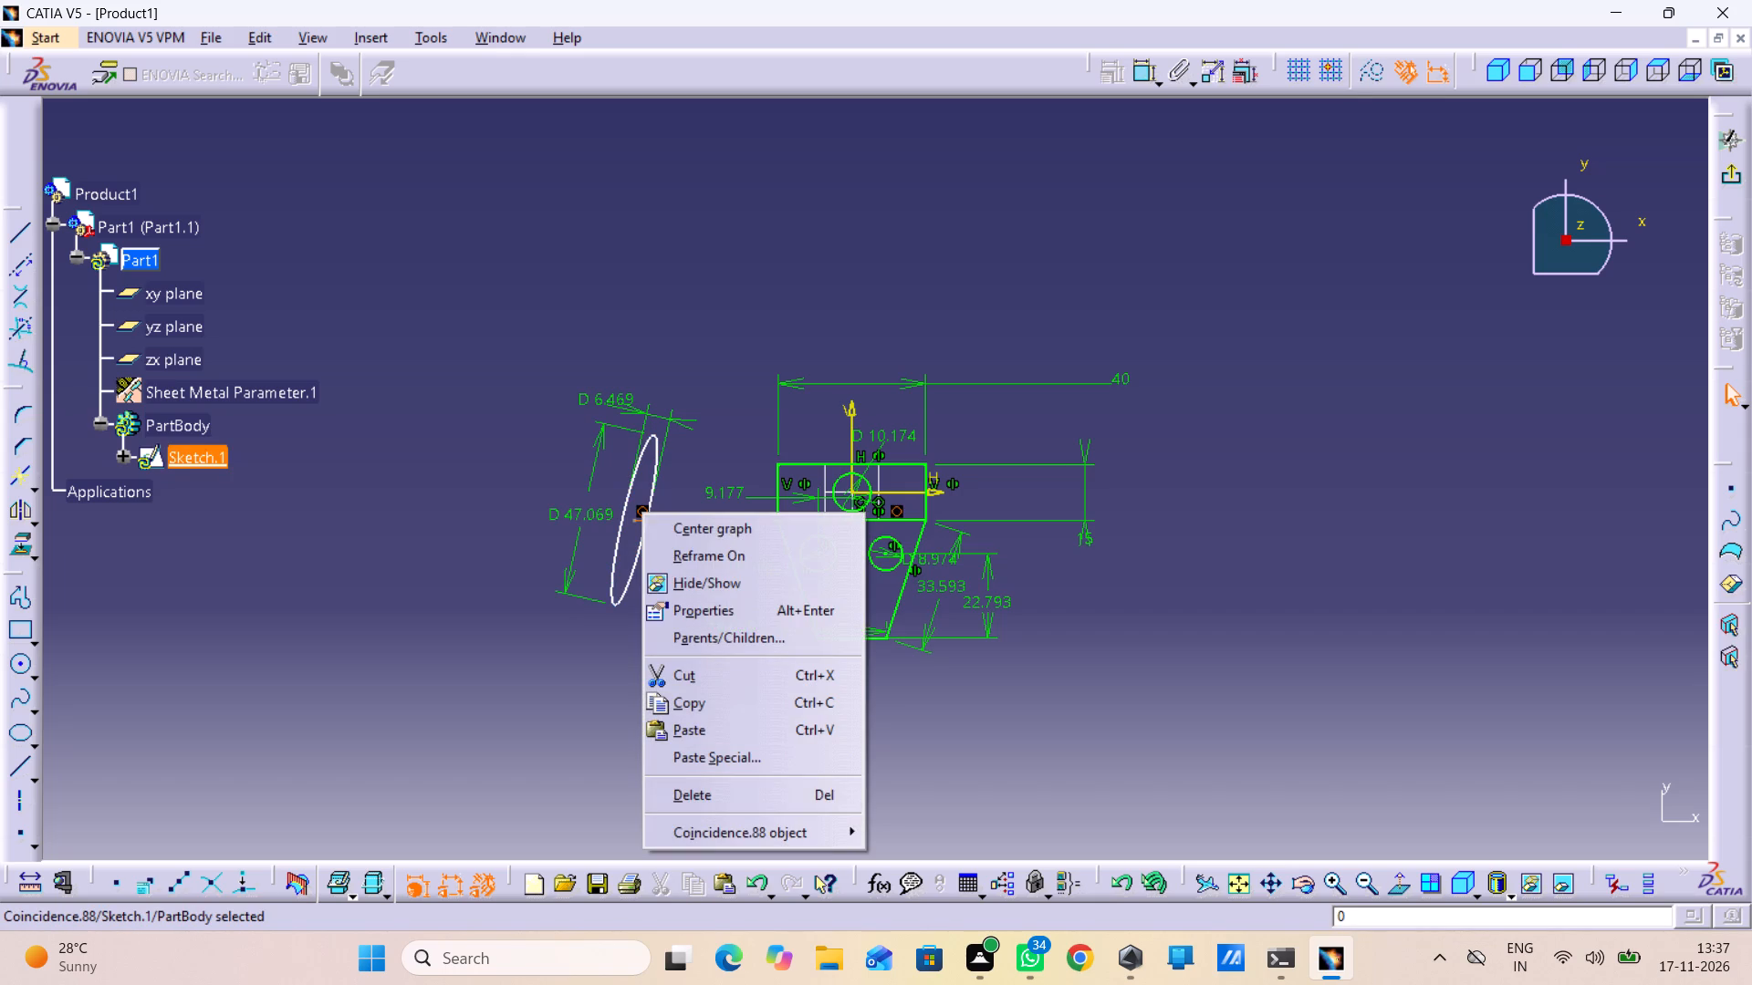
pyautogui.click(387, 636)
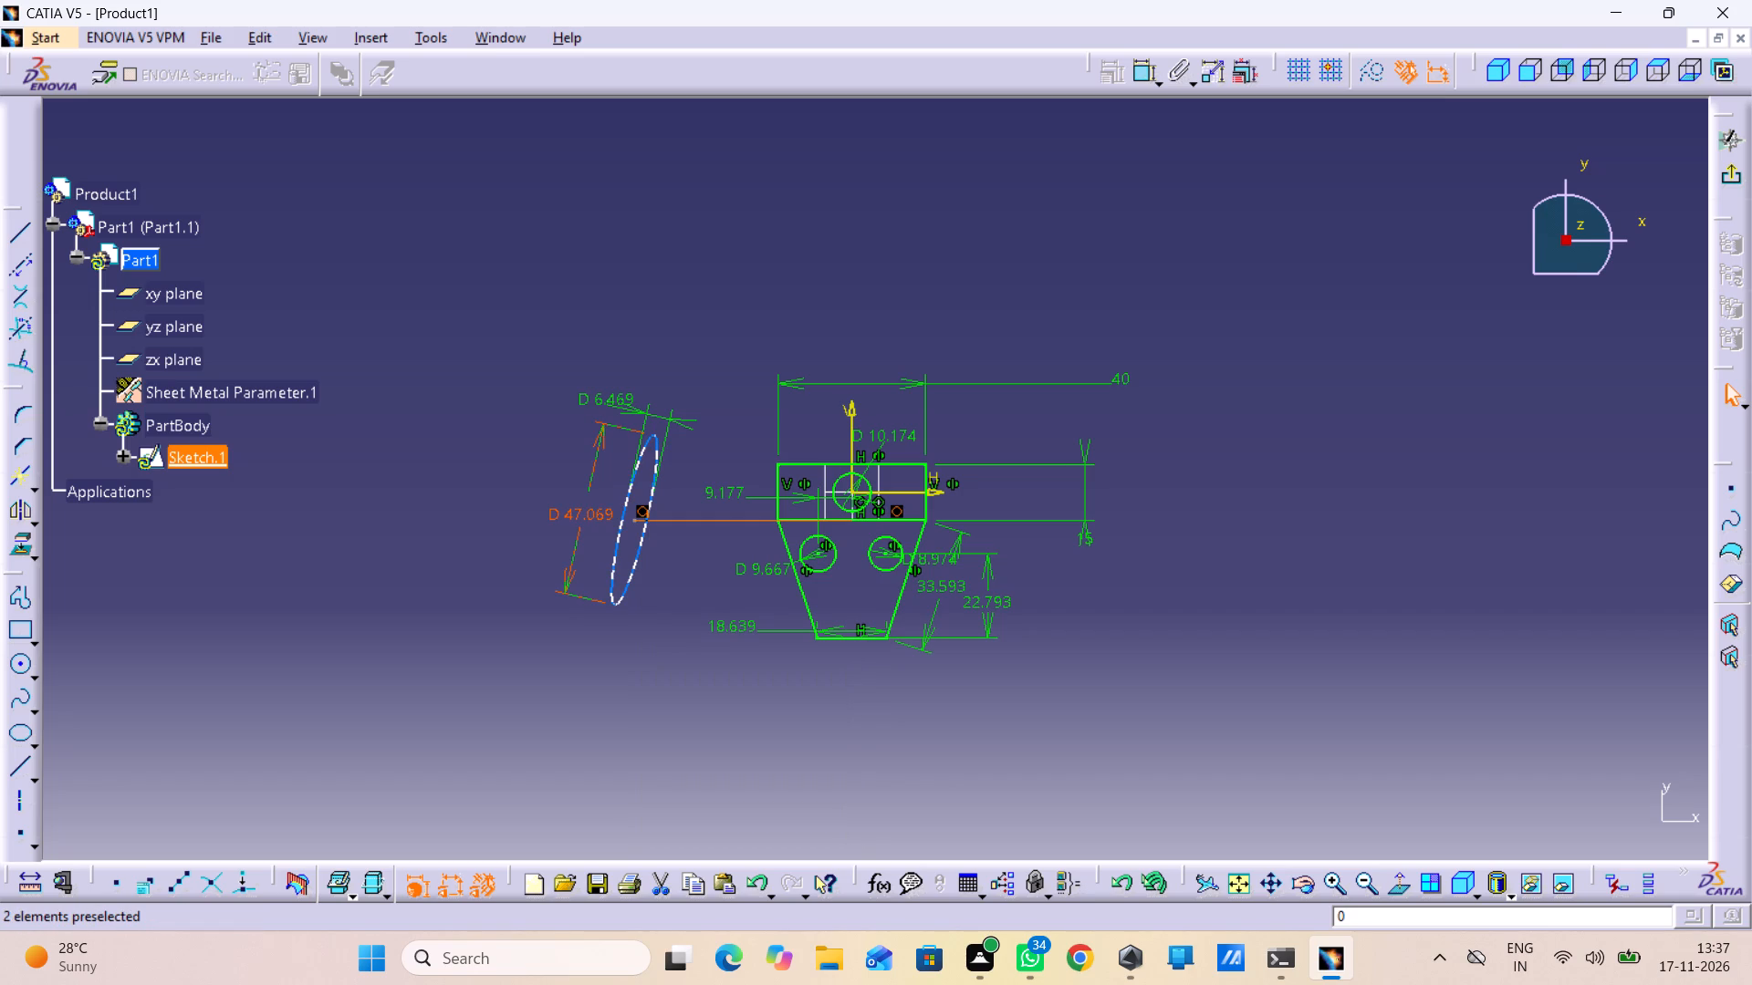
pyautogui.click(433, 600)
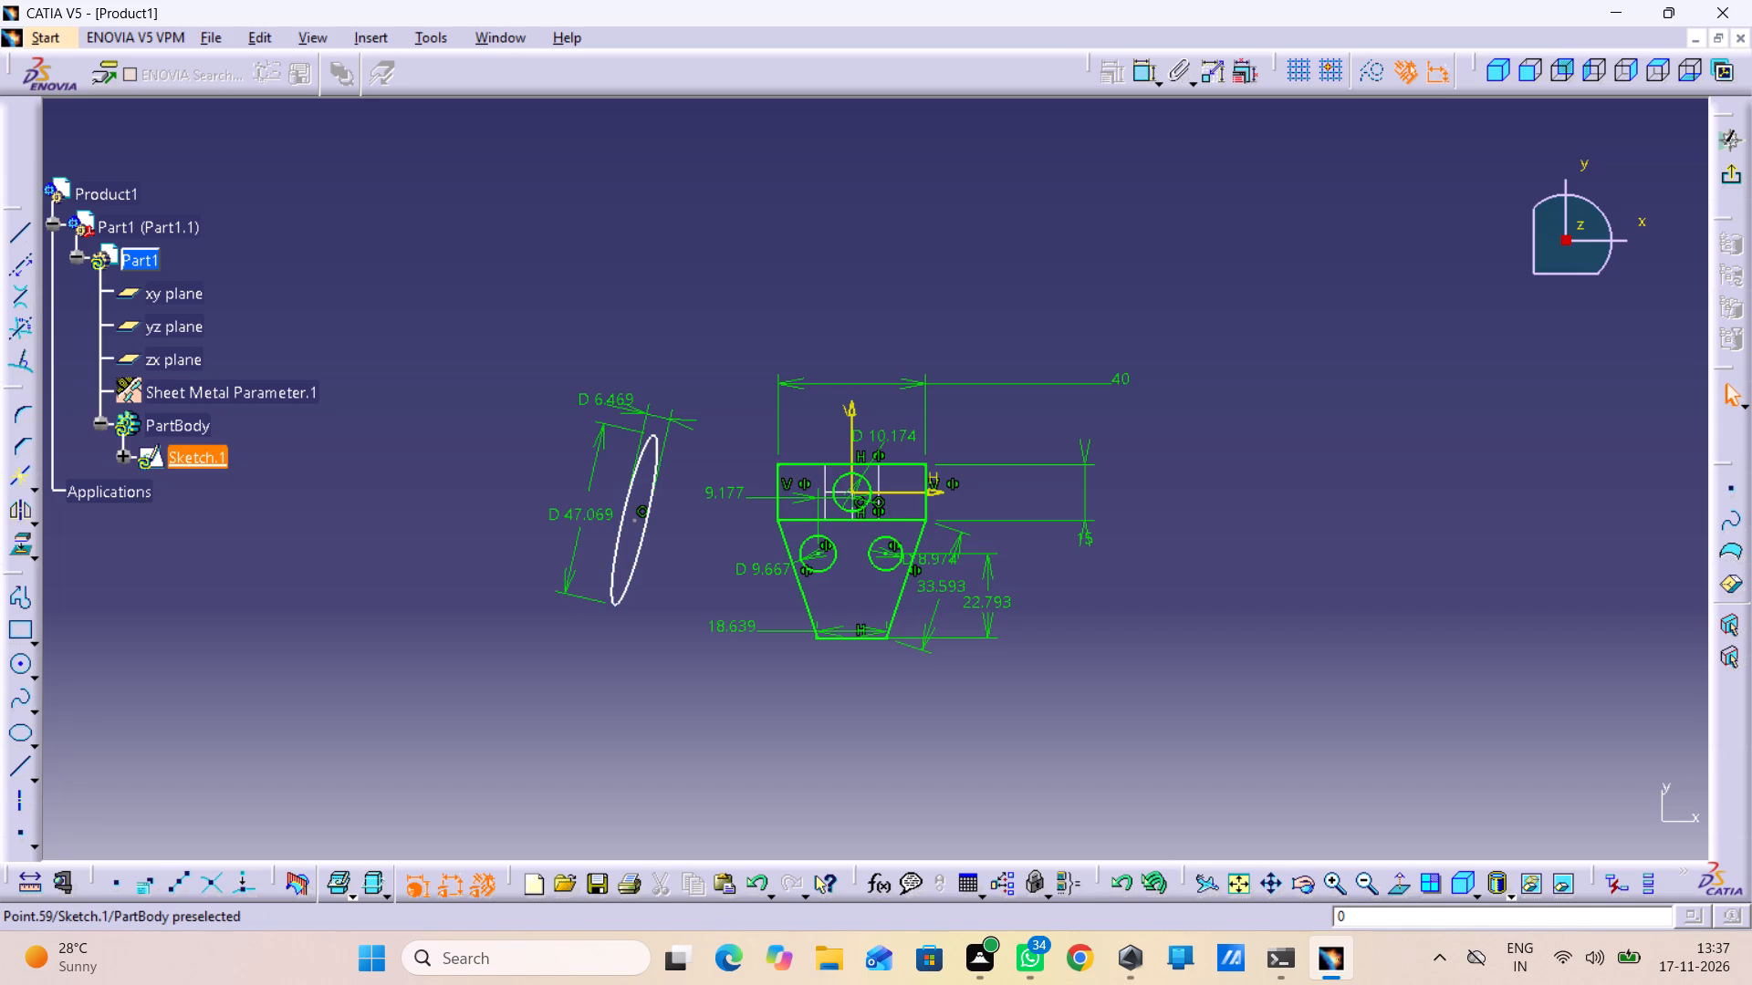
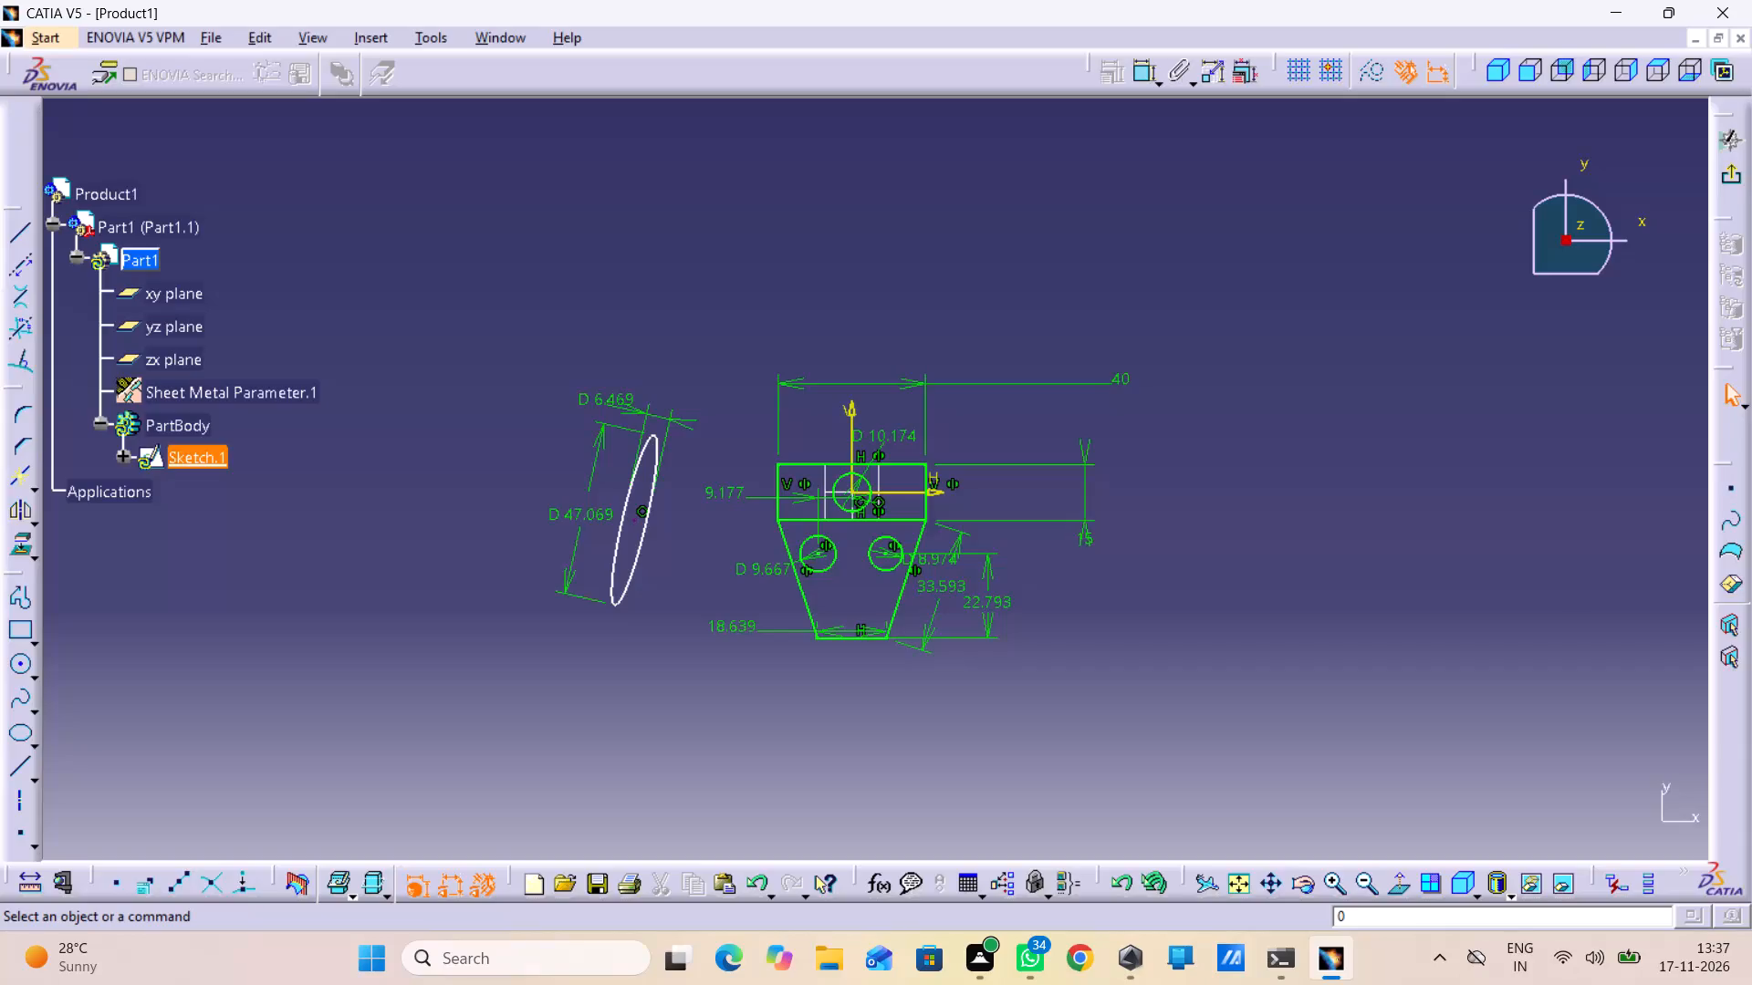
# Examine the slanted ellipse's outline and centre point for what still leaves it unconstrained.
pyautogui.click(636, 513)
pyautogui.click(474, 622)
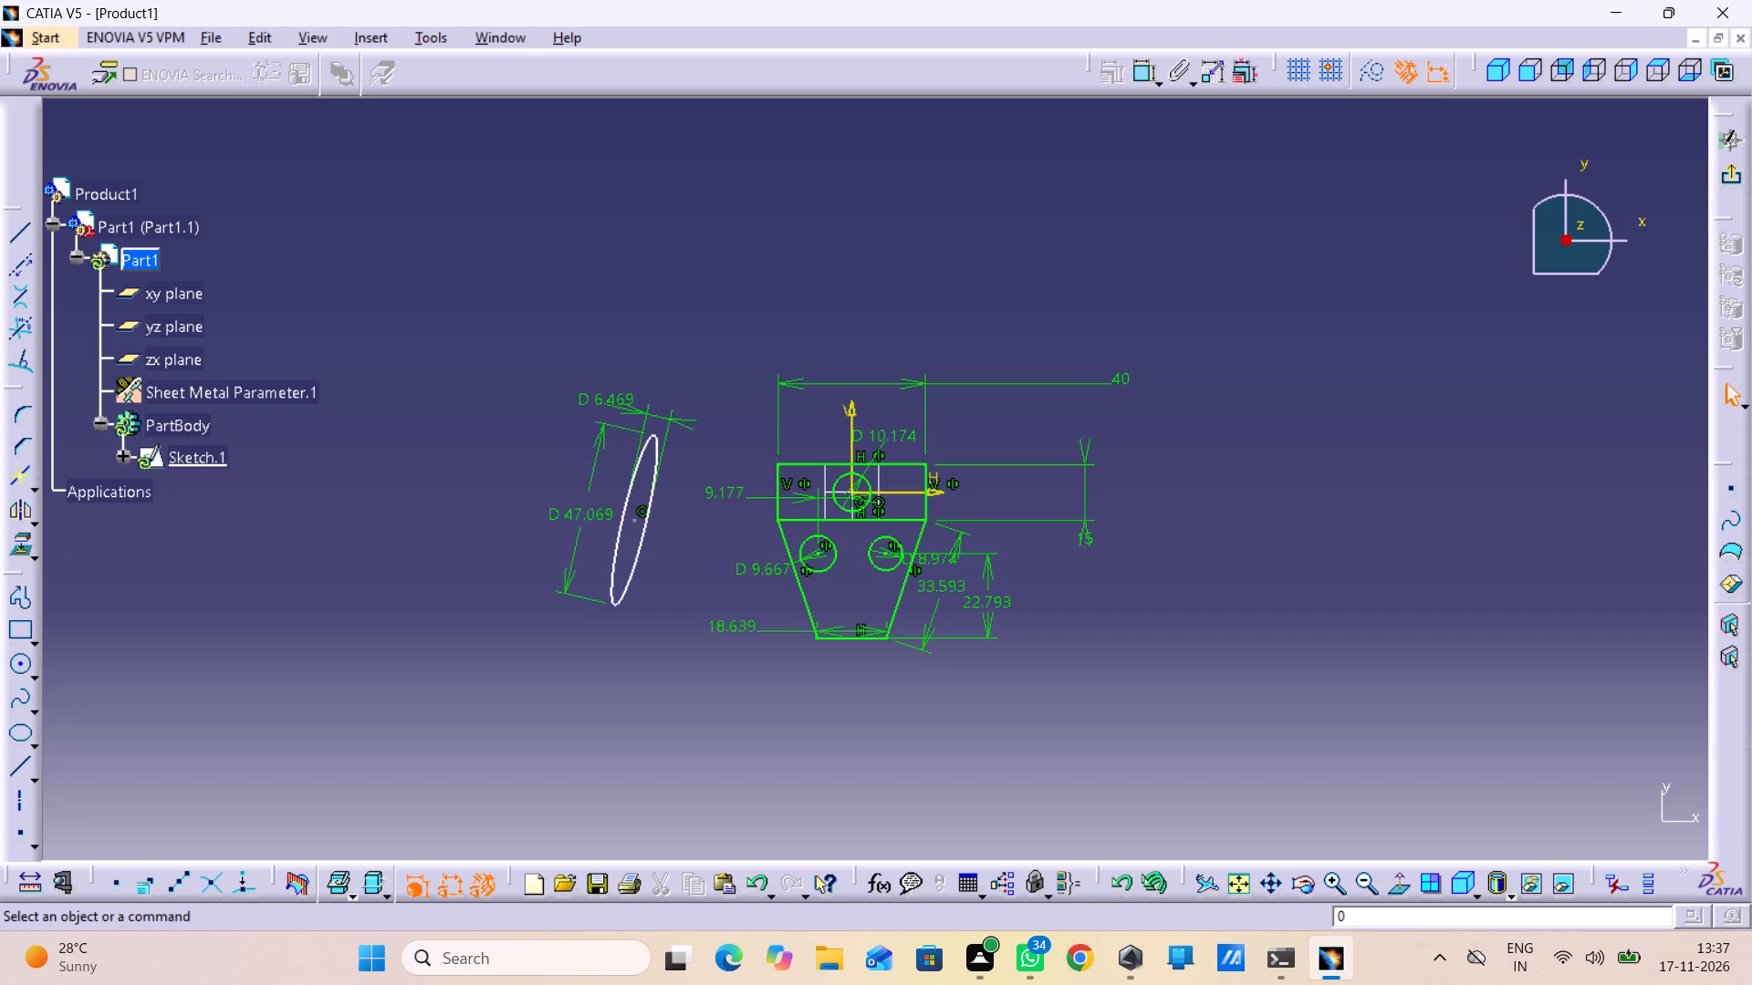
pyautogui.rightClick(623, 508)
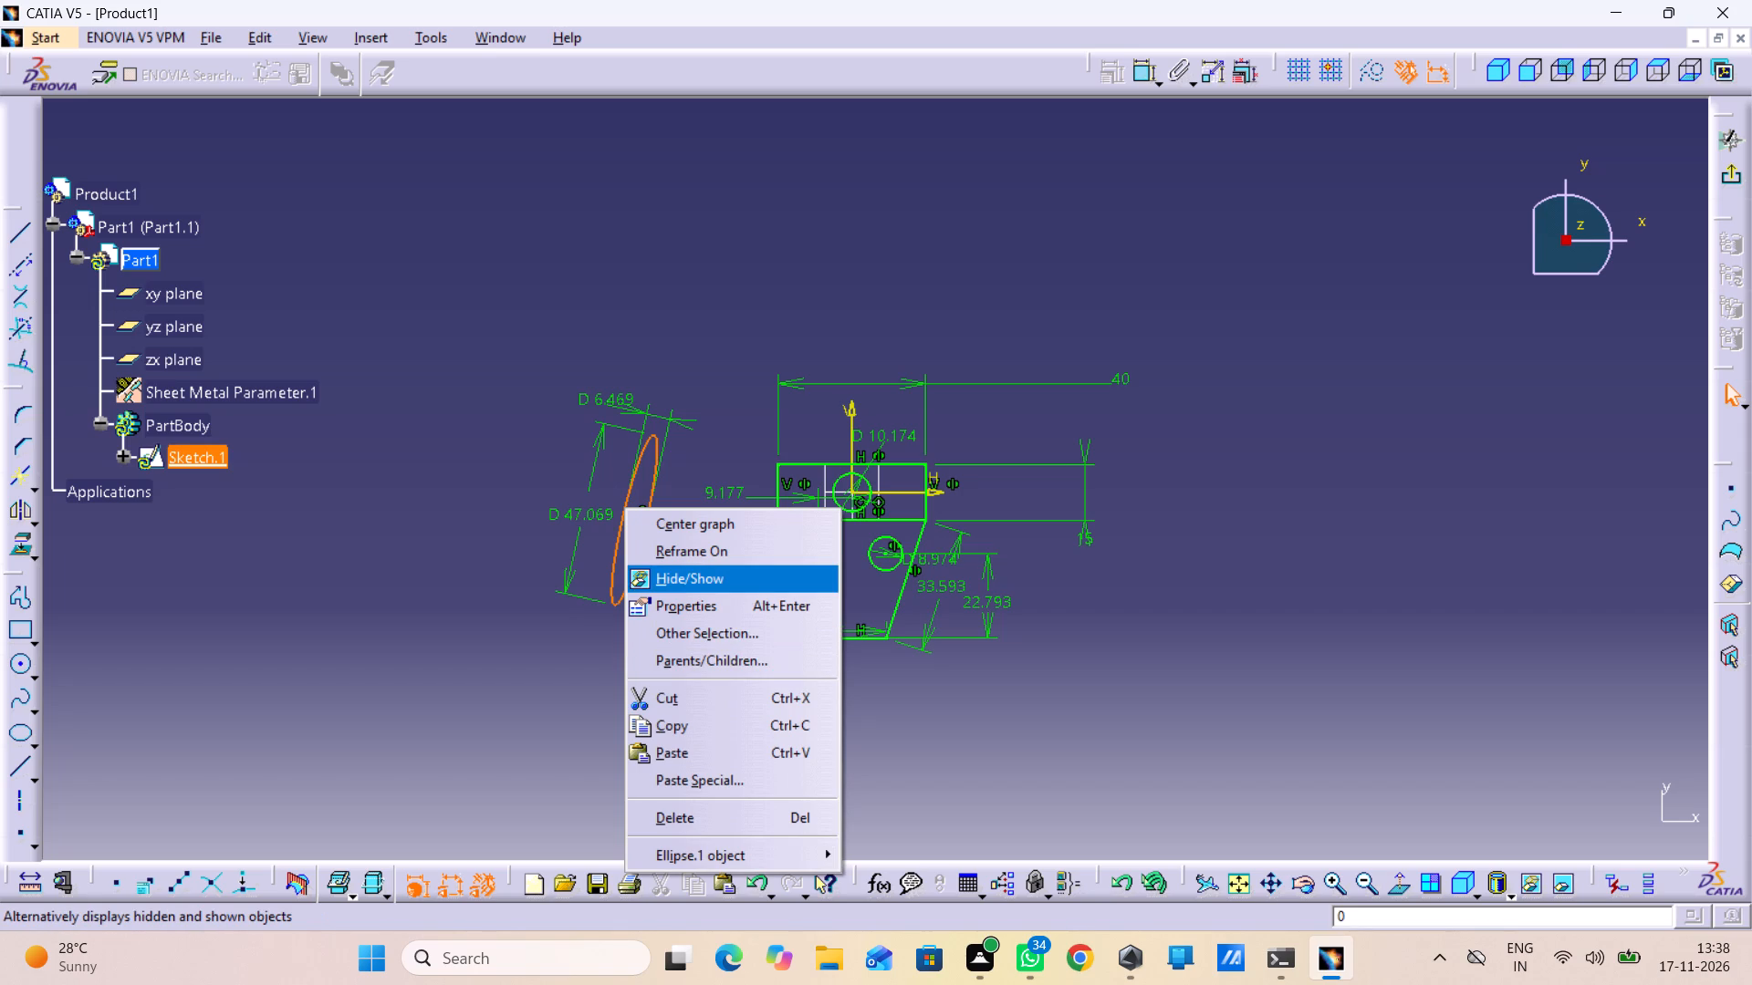
pyautogui.click(445, 638)
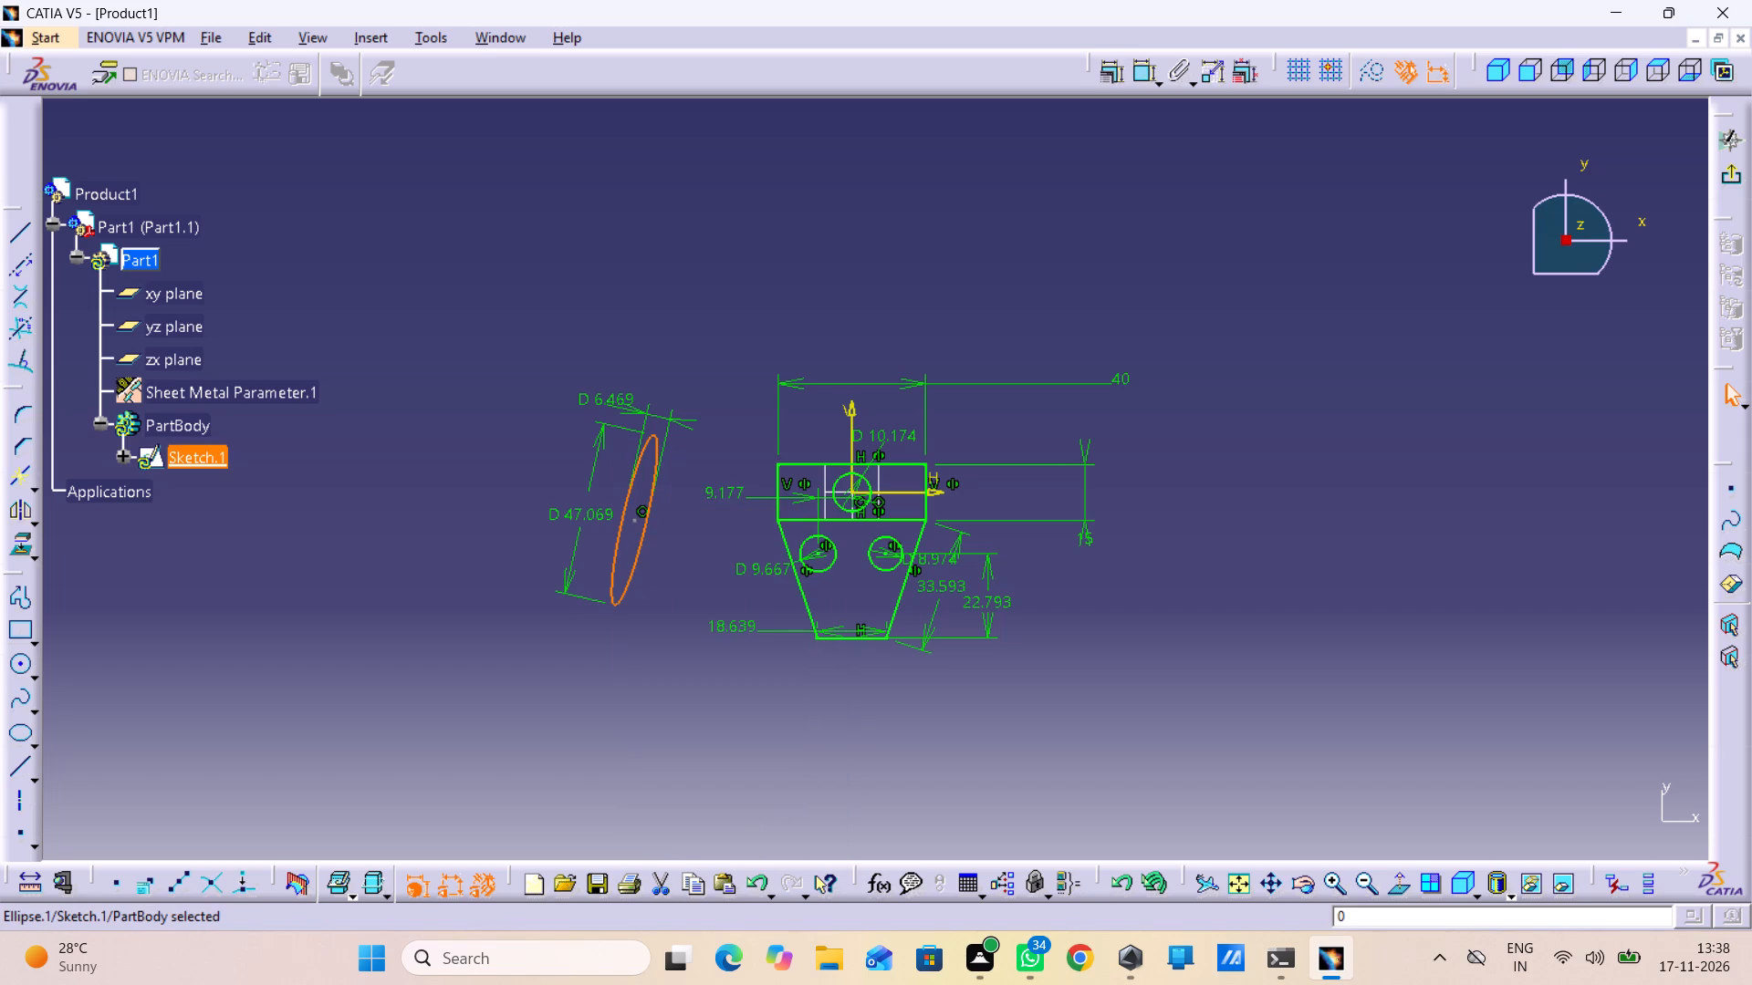
pyautogui.click(464, 638)
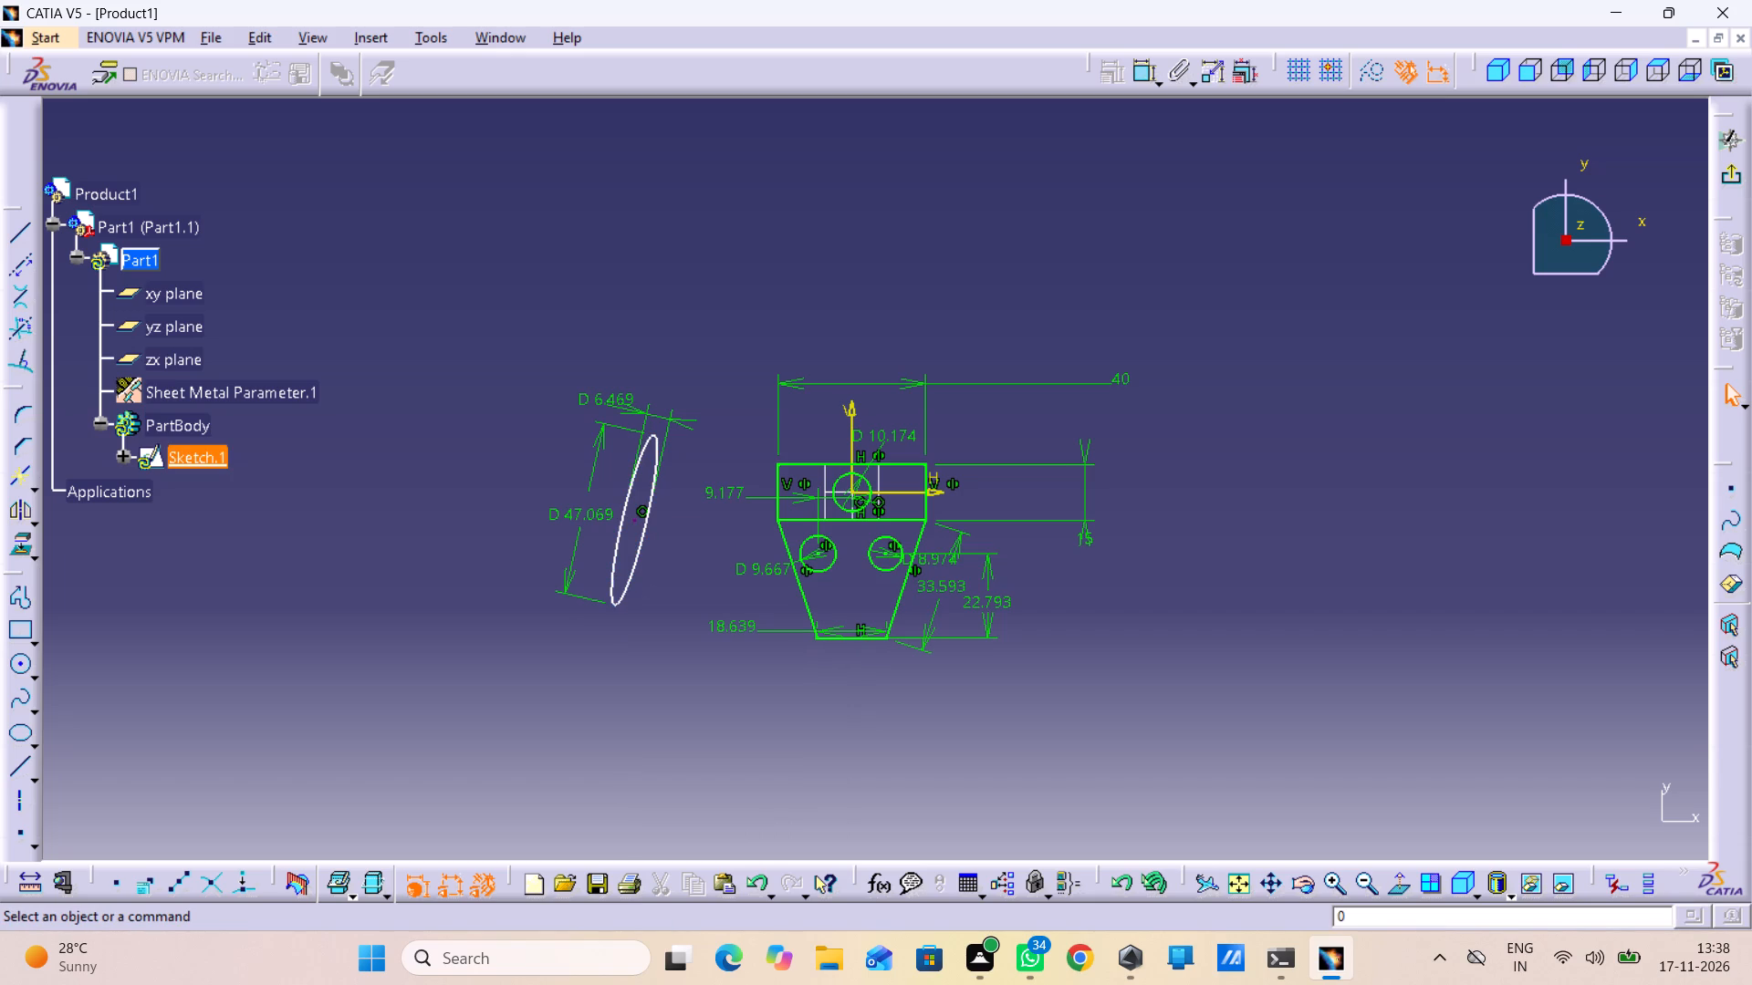
pyautogui.click(632, 519)
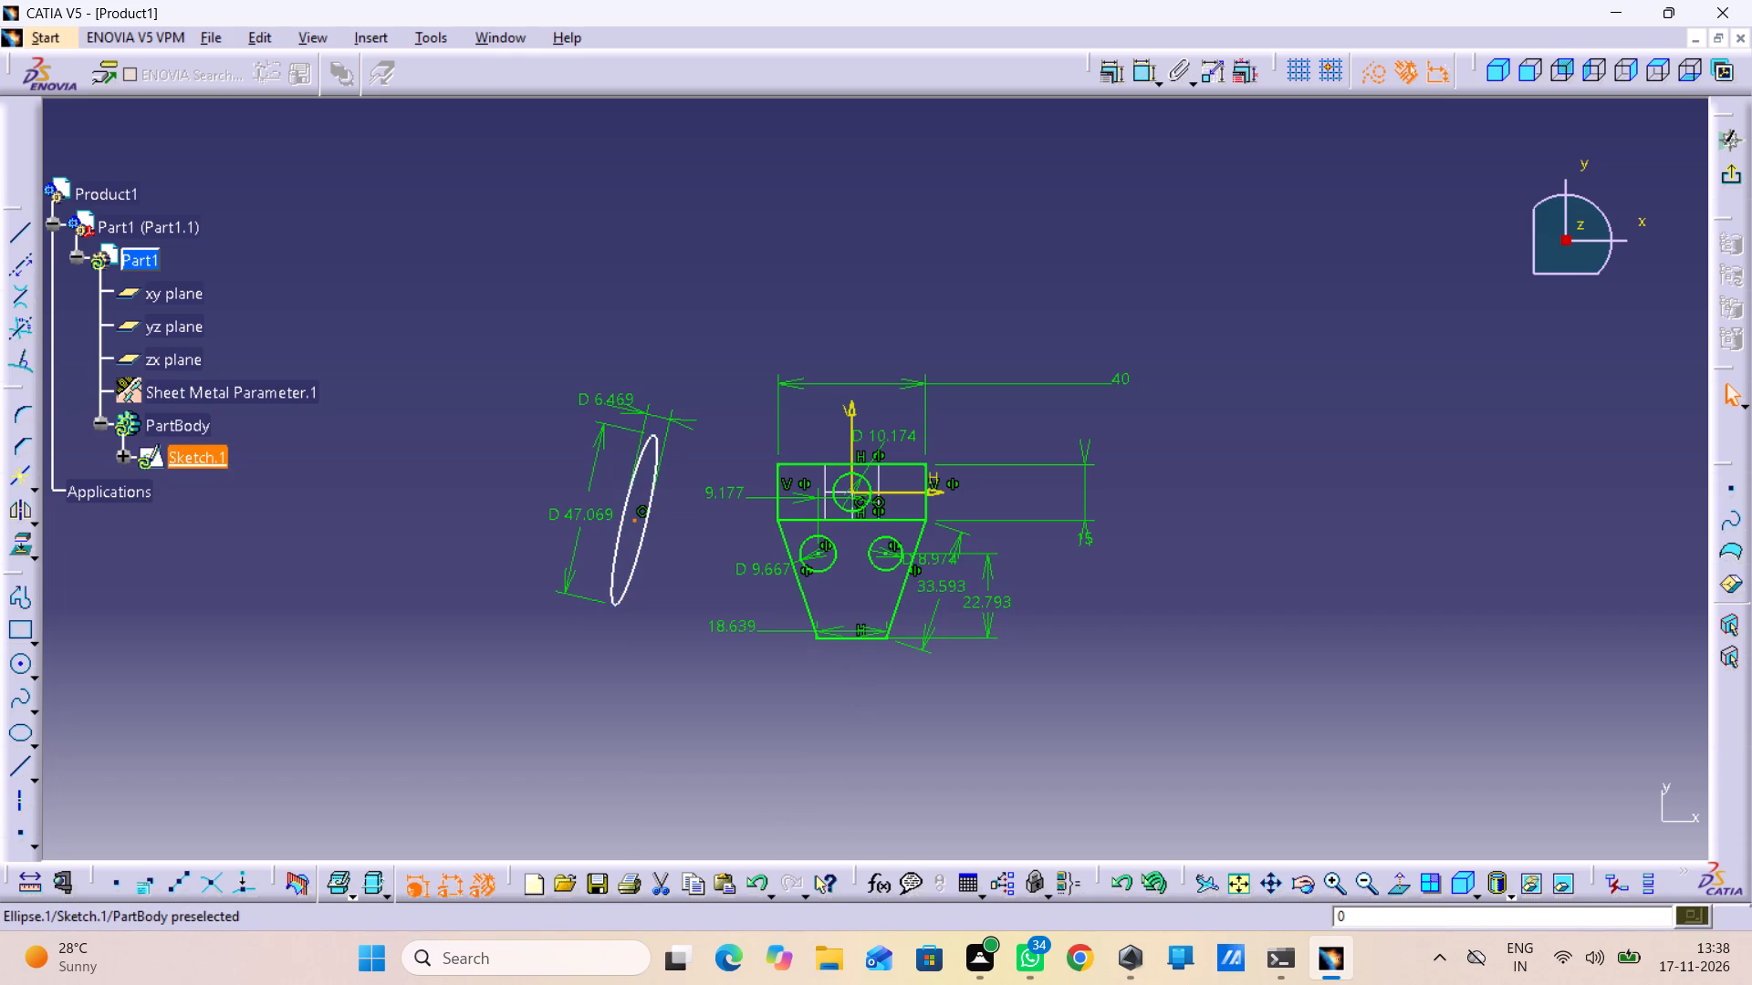
pyautogui.click(548, 638)
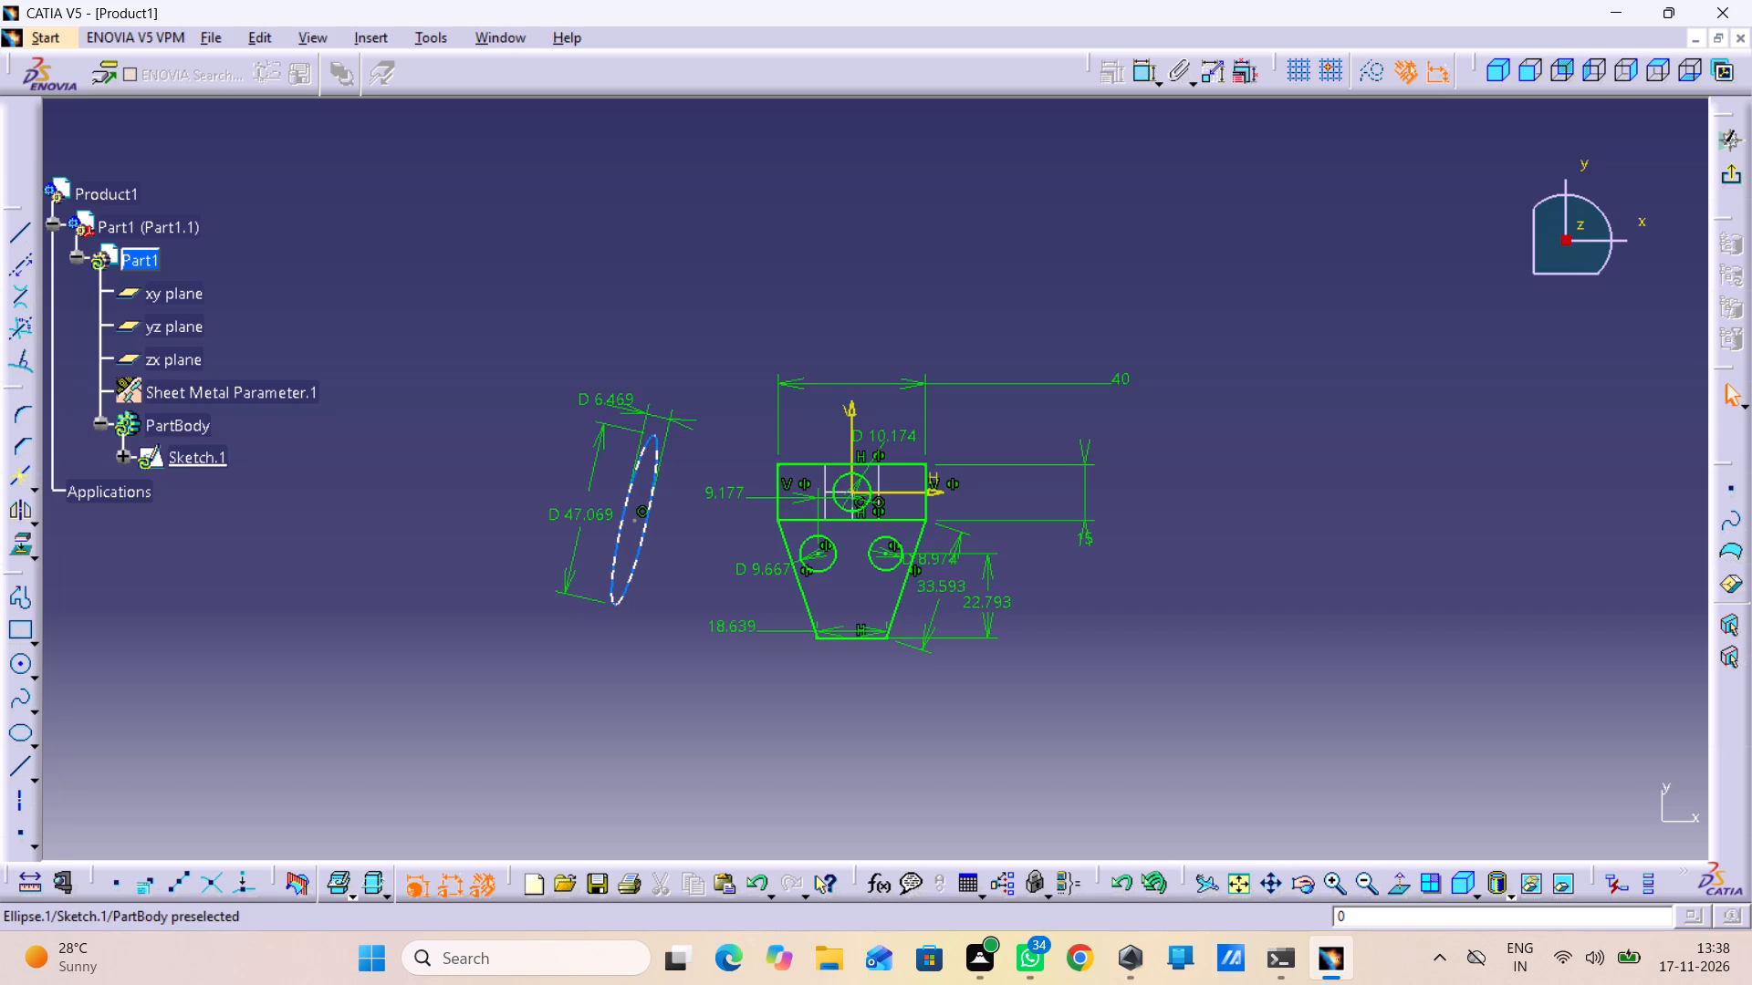
pyautogui.click(634, 523)
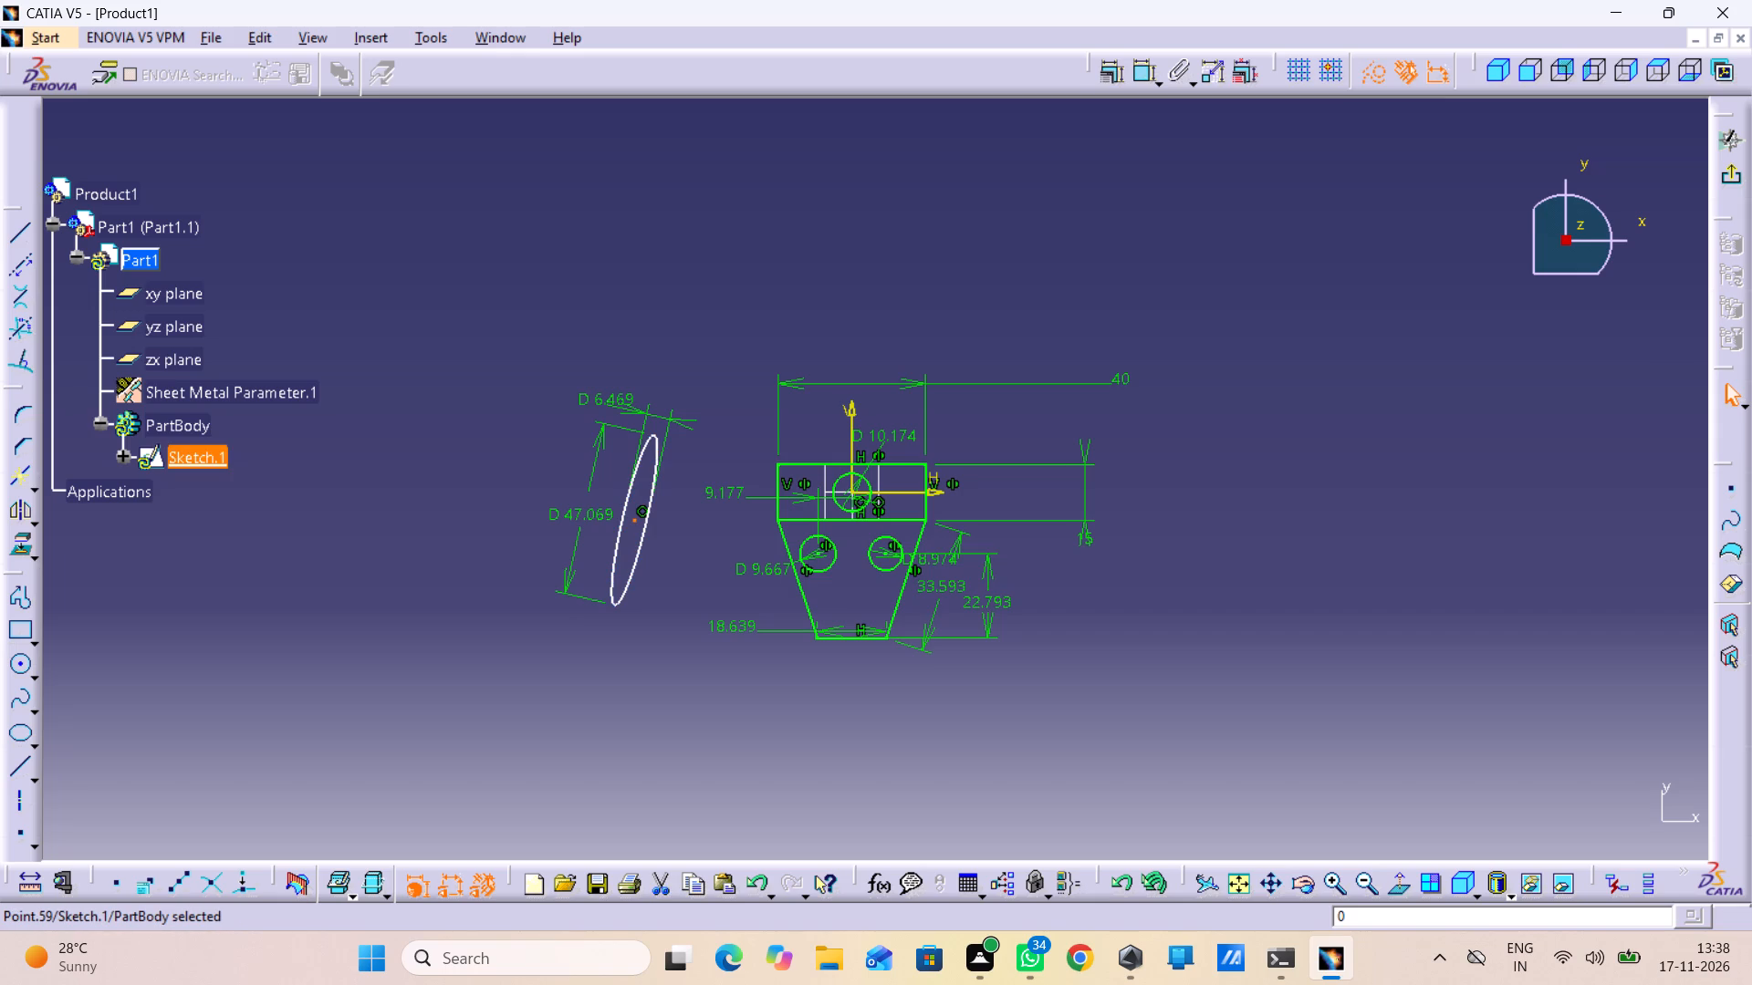
pyautogui.click(690, 547)
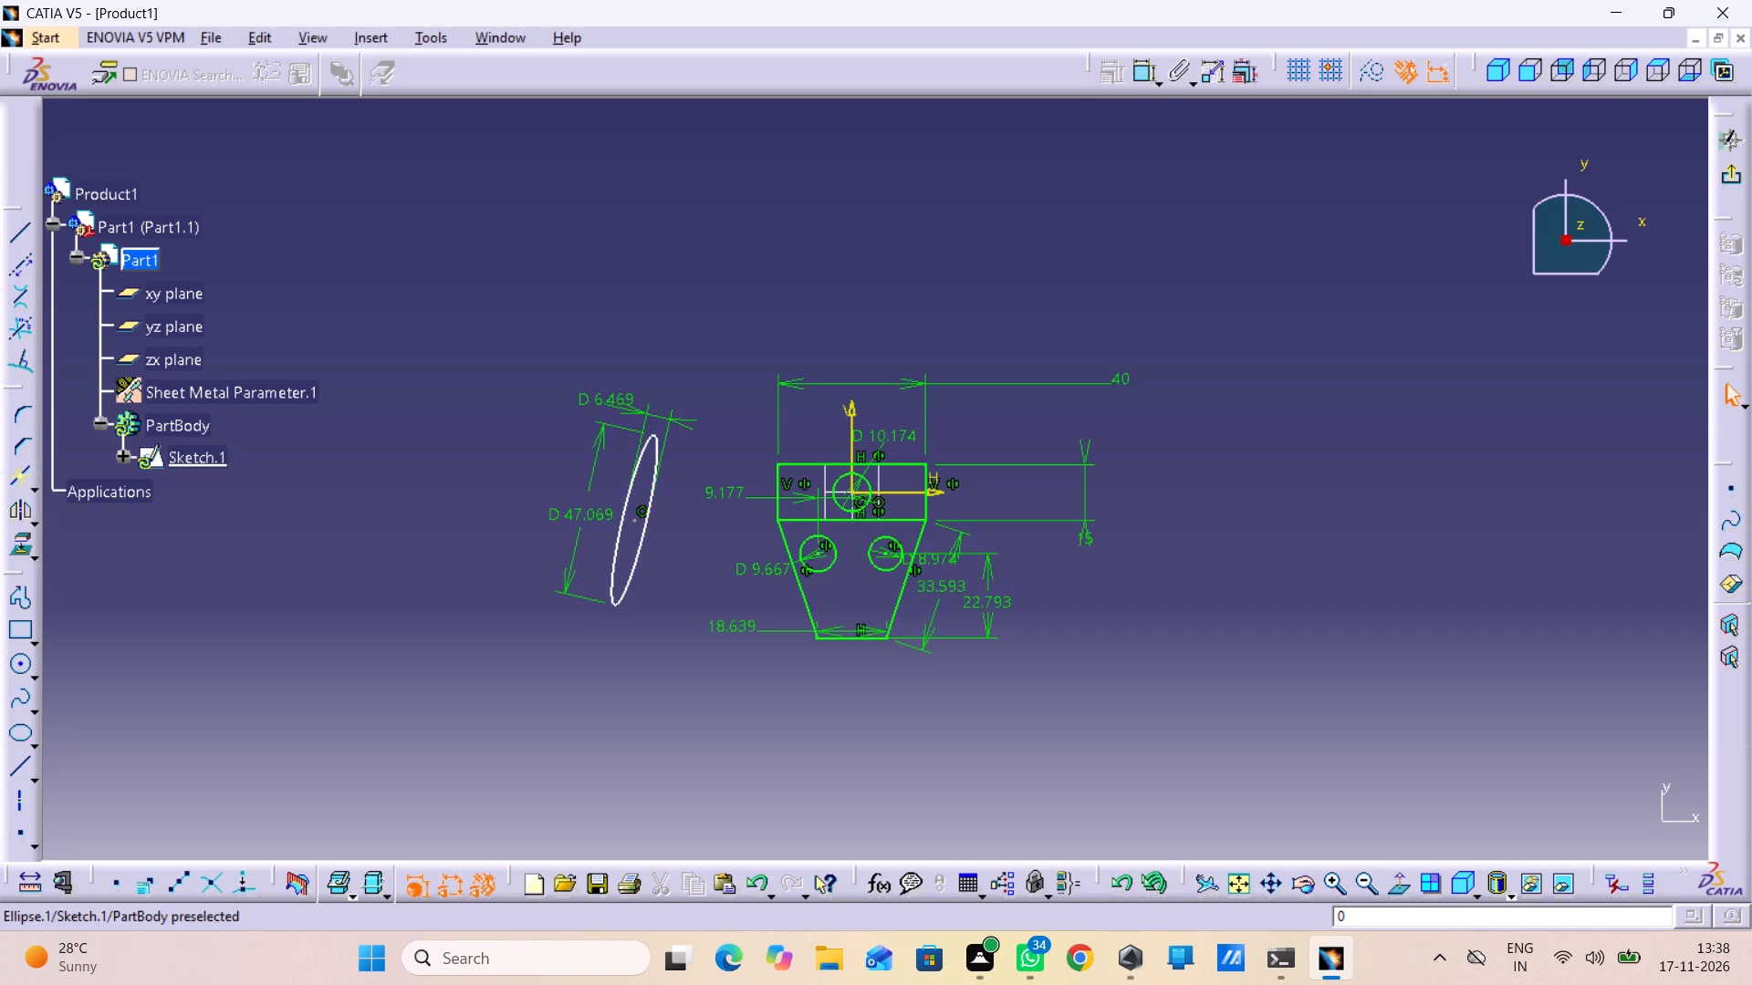
pyautogui.click(636, 513)
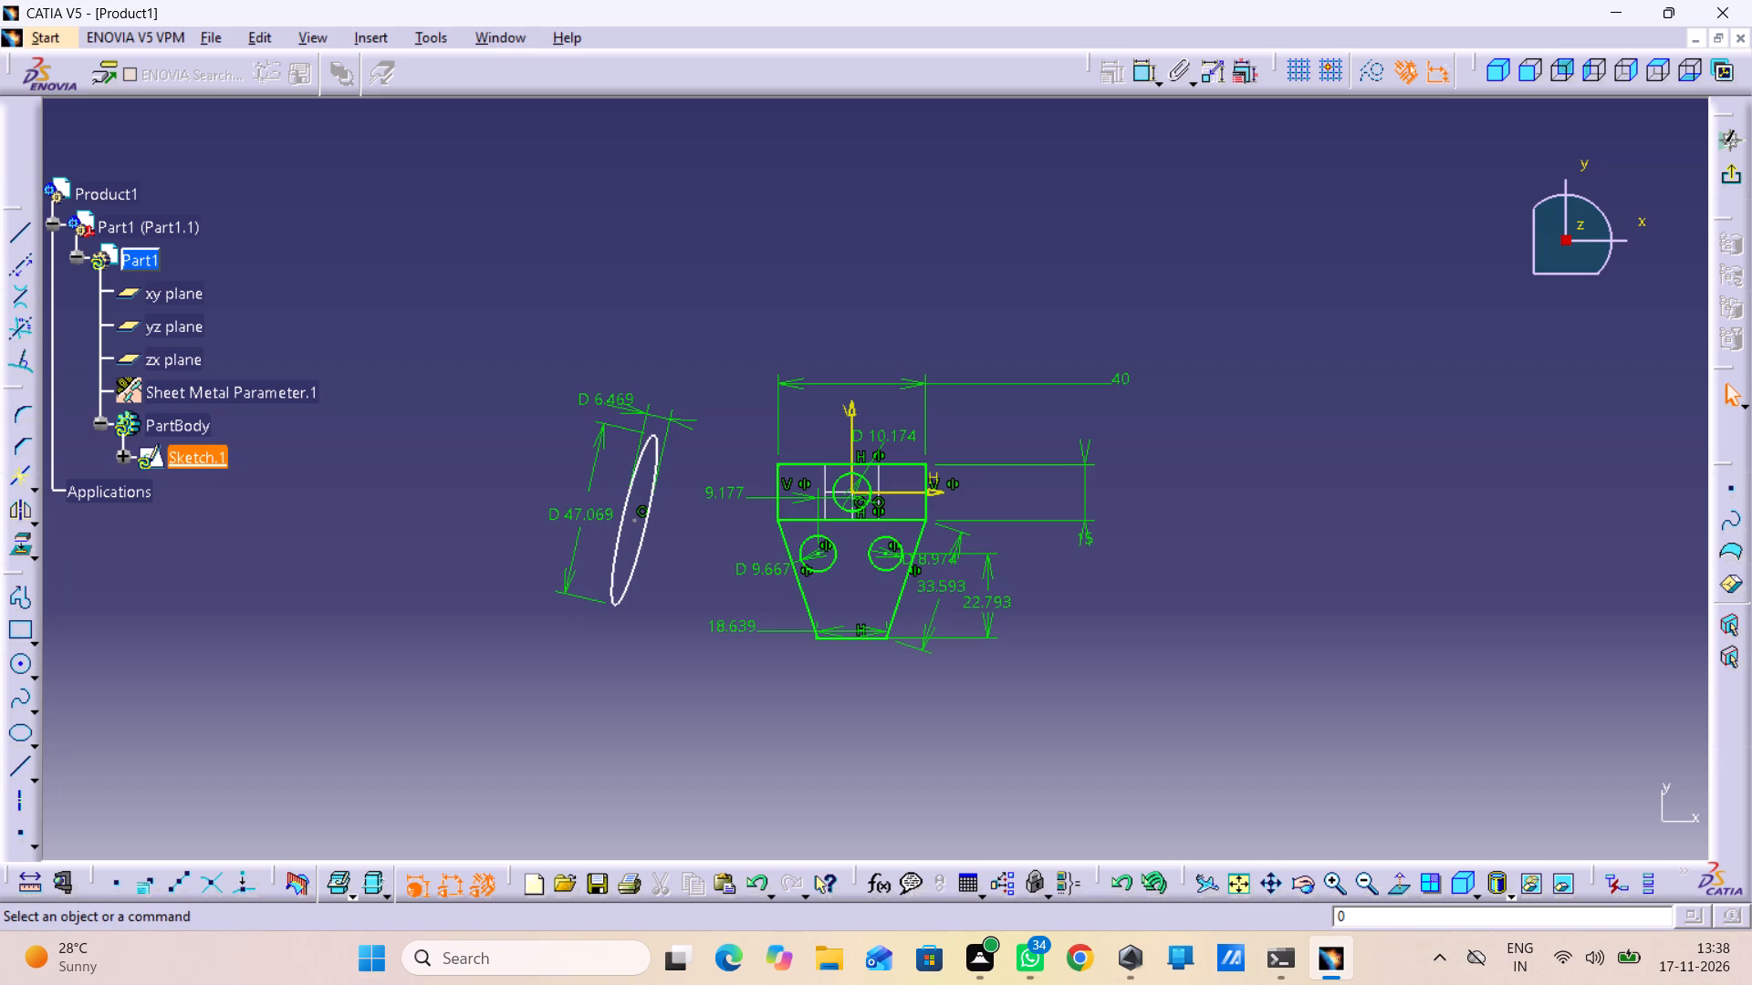
pyautogui.click(638, 524)
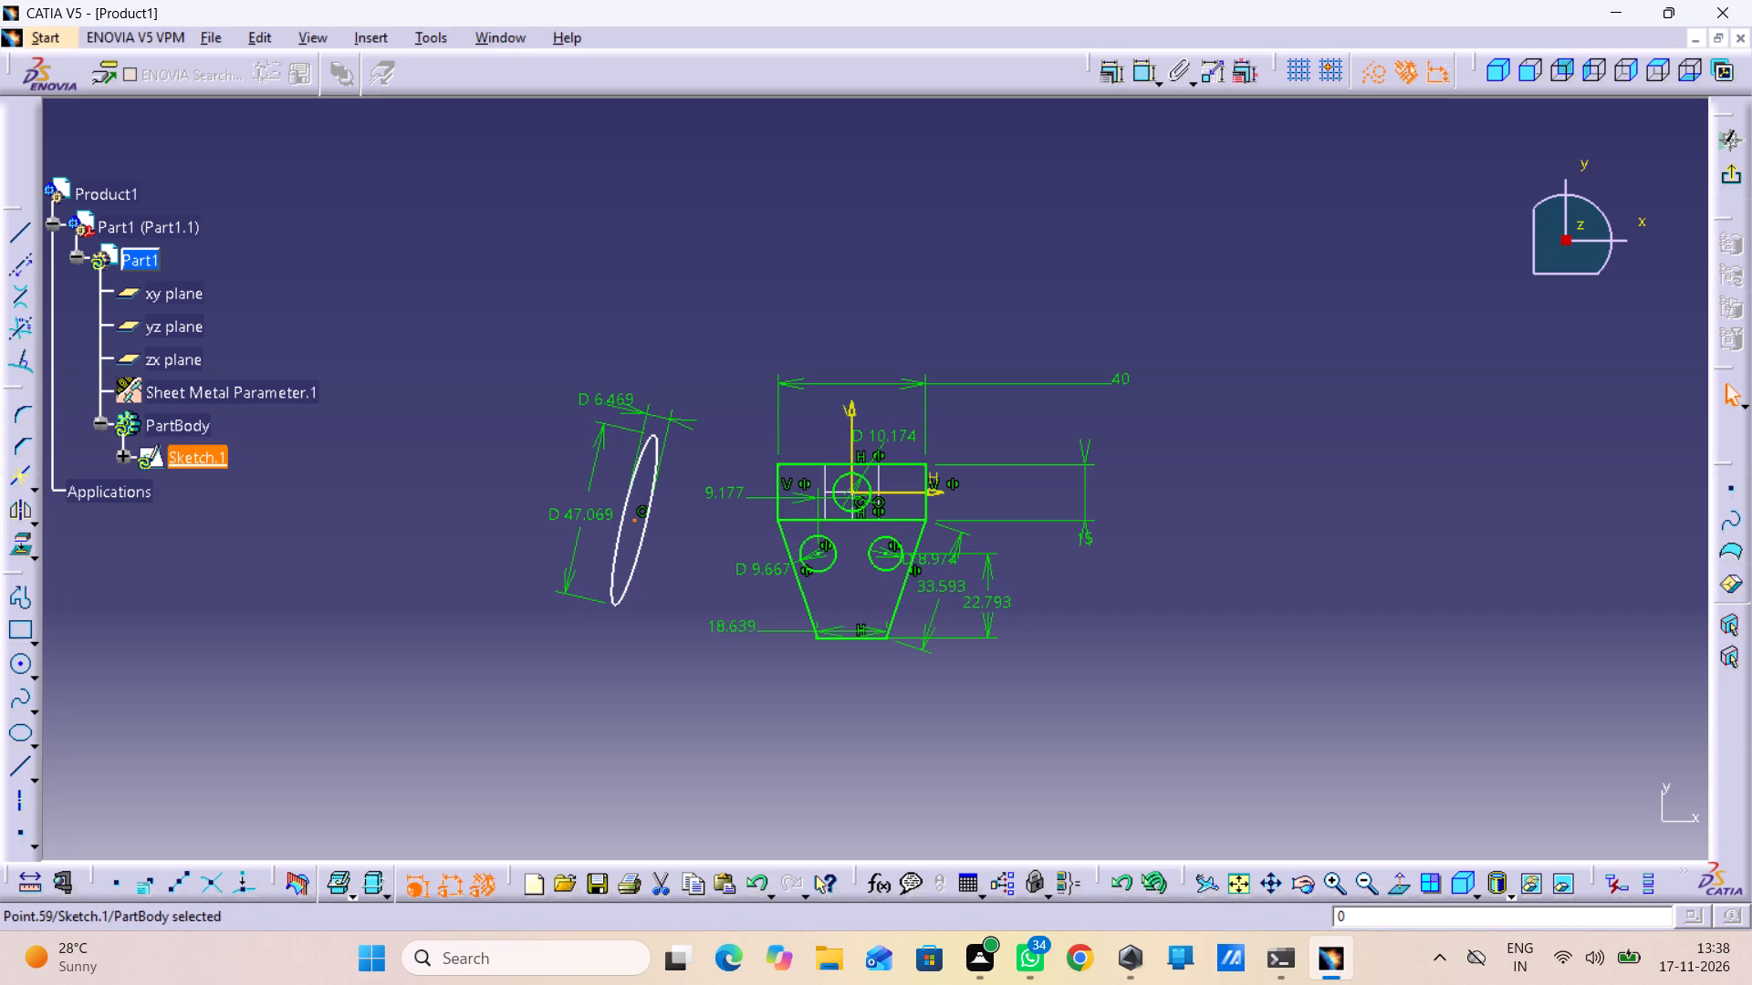
pyautogui.middleClick(644, 439)
pyautogui.rightClick(644, 439)
pyautogui.click(785, 357)
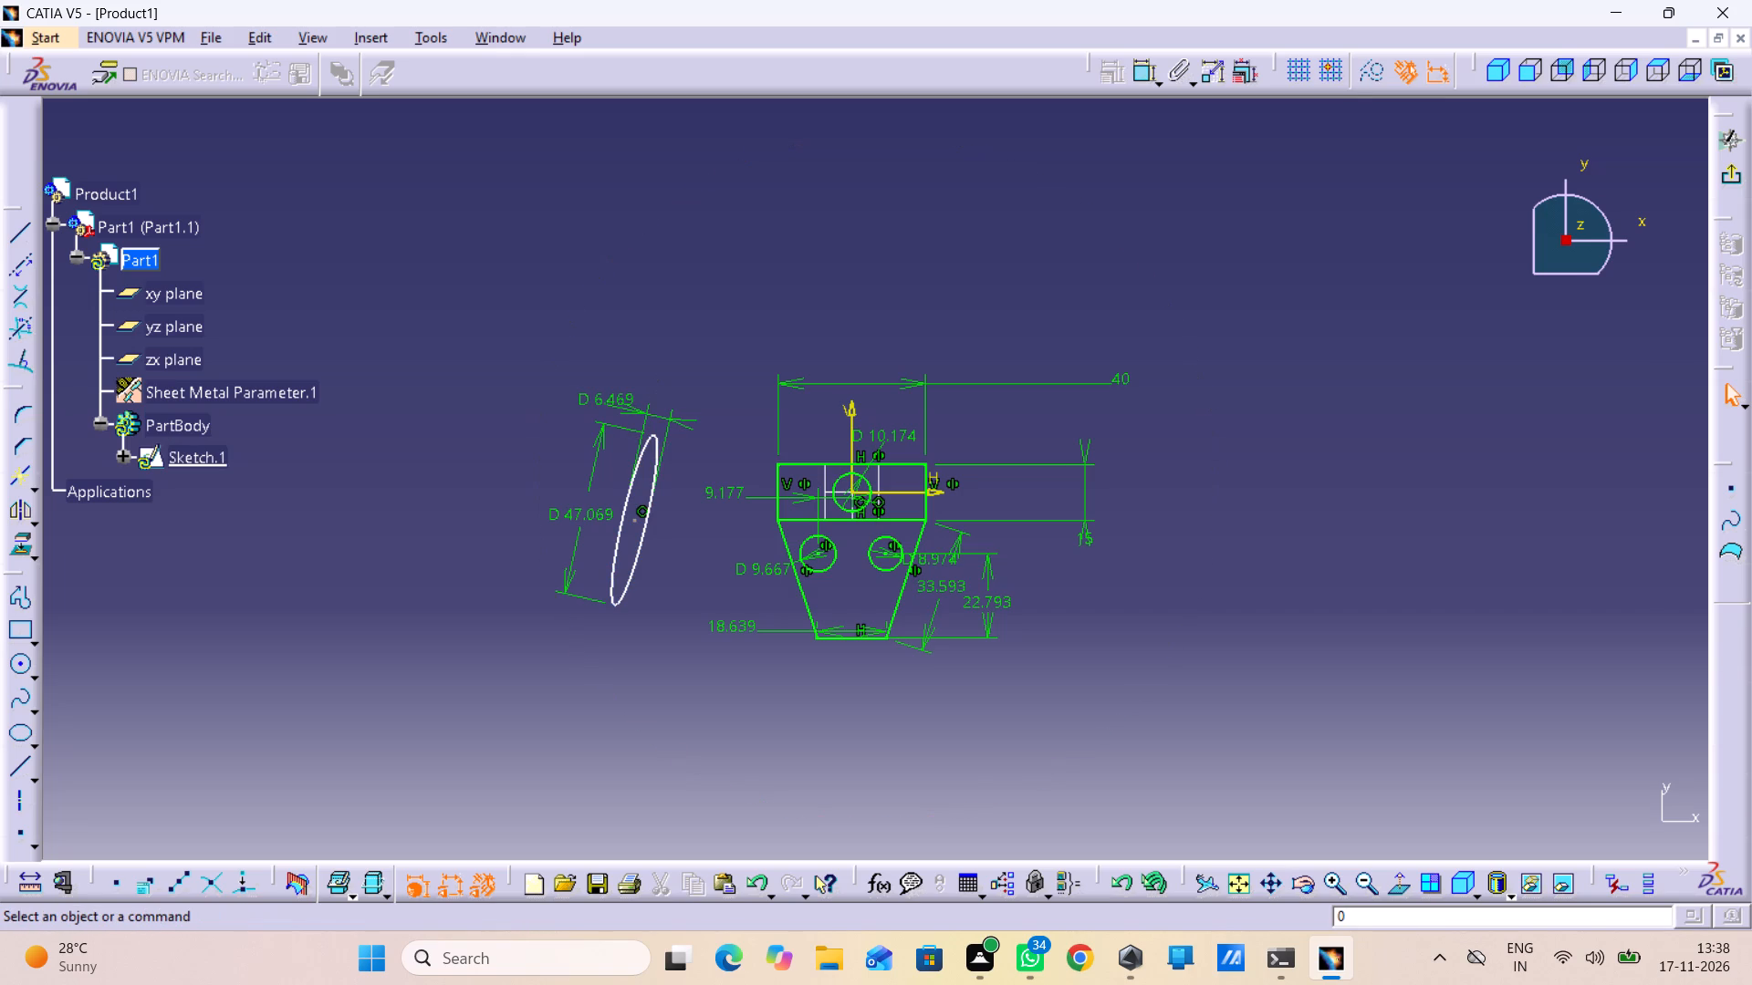
pyautogui.click(636, 522)
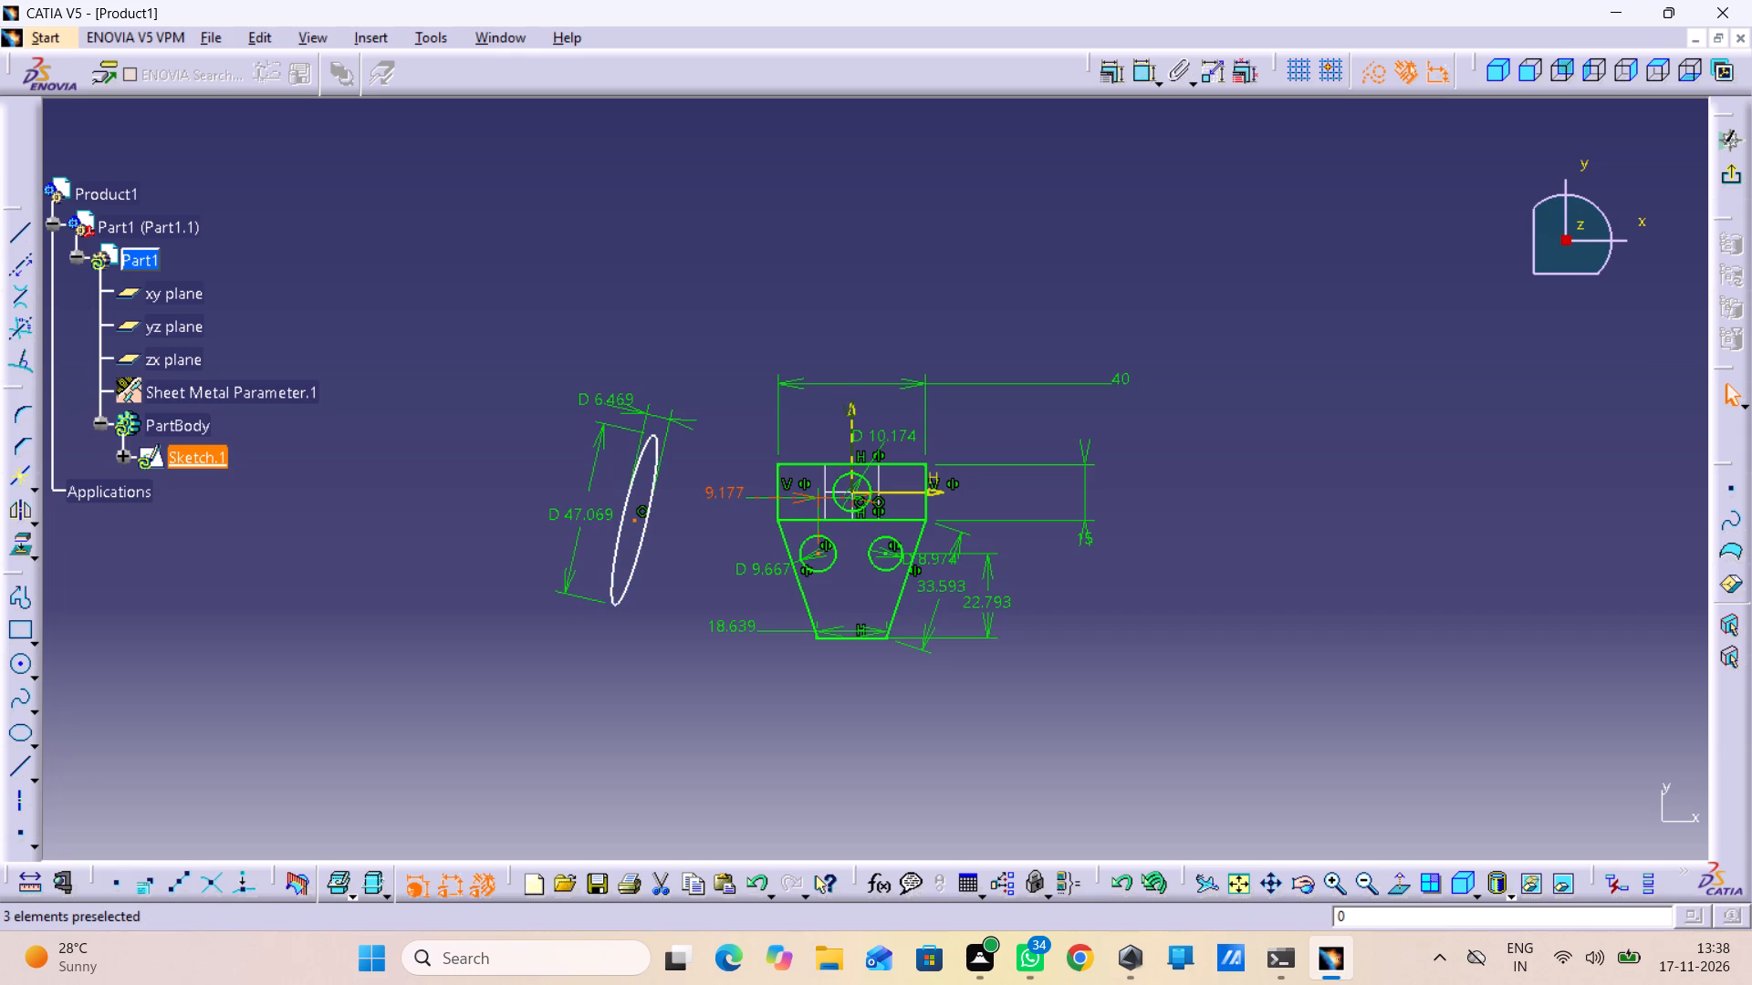
# Examine the slanted ellipse's centre point against the sketch's vertical axis and the rectangle's lower-left corner.
pyautogui.moveTo(851, 432); pyautogui.dragTo(842, 435)
pyautogui.click(632, 516)
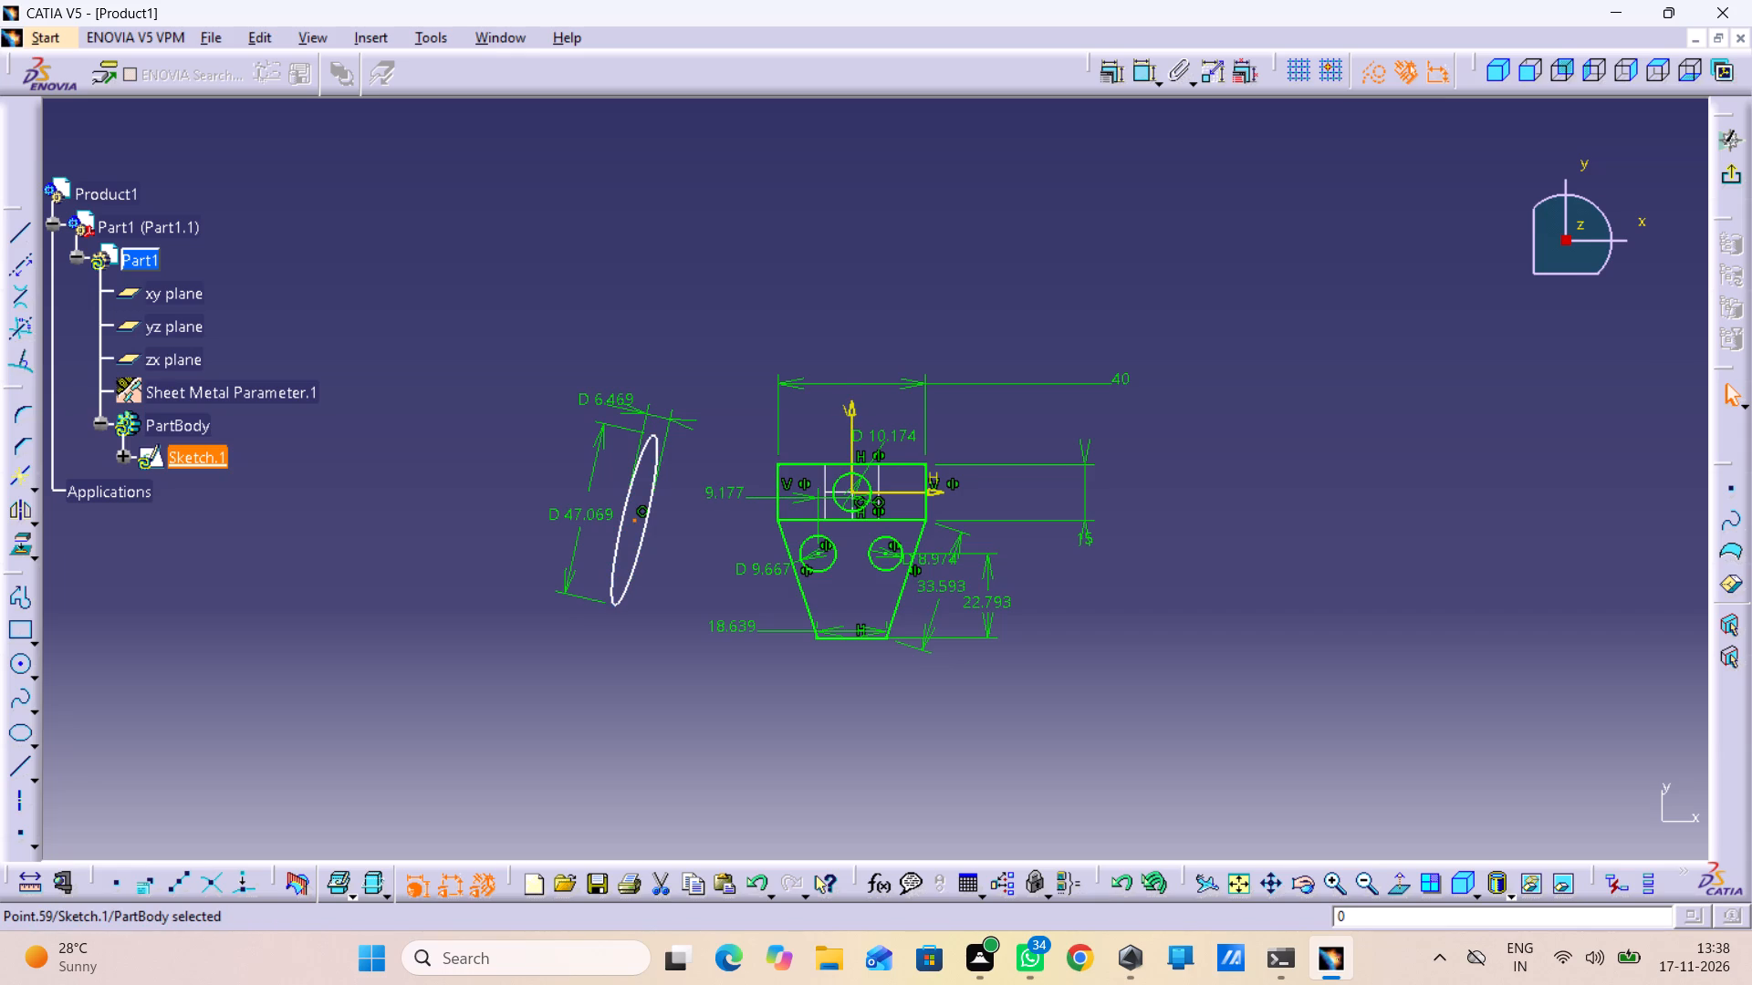
pyautogui.click(850, 409)
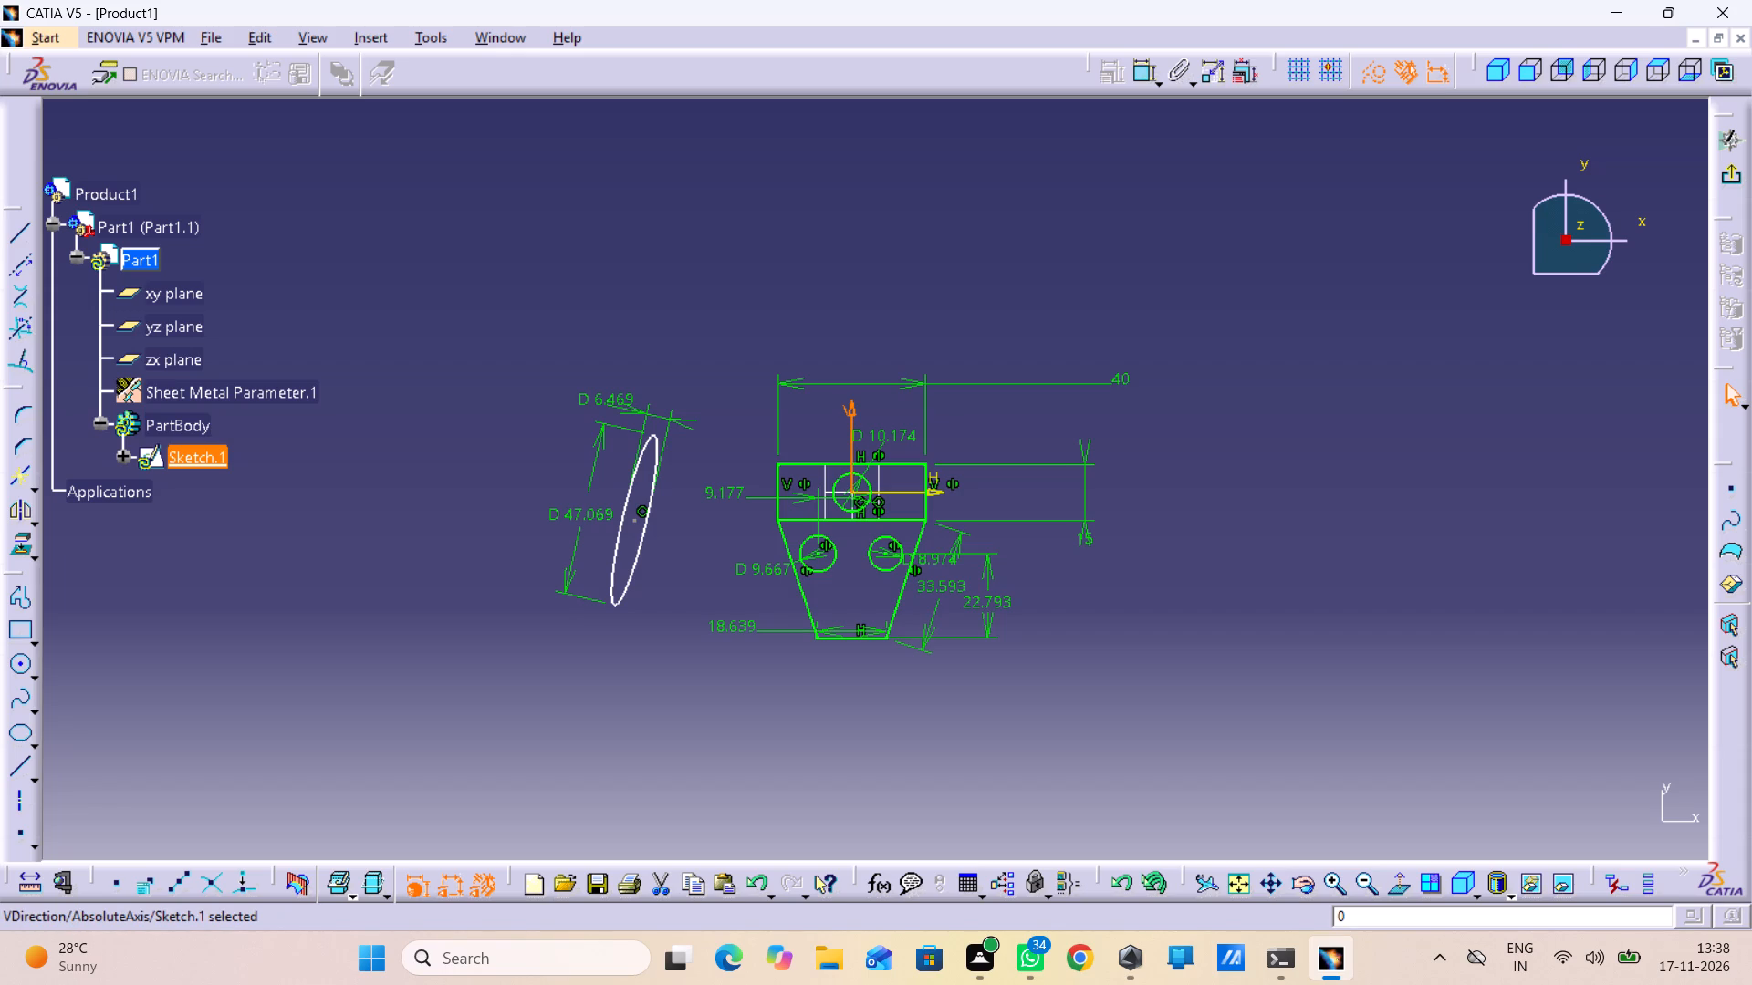
pyautogui.click(631, 515)
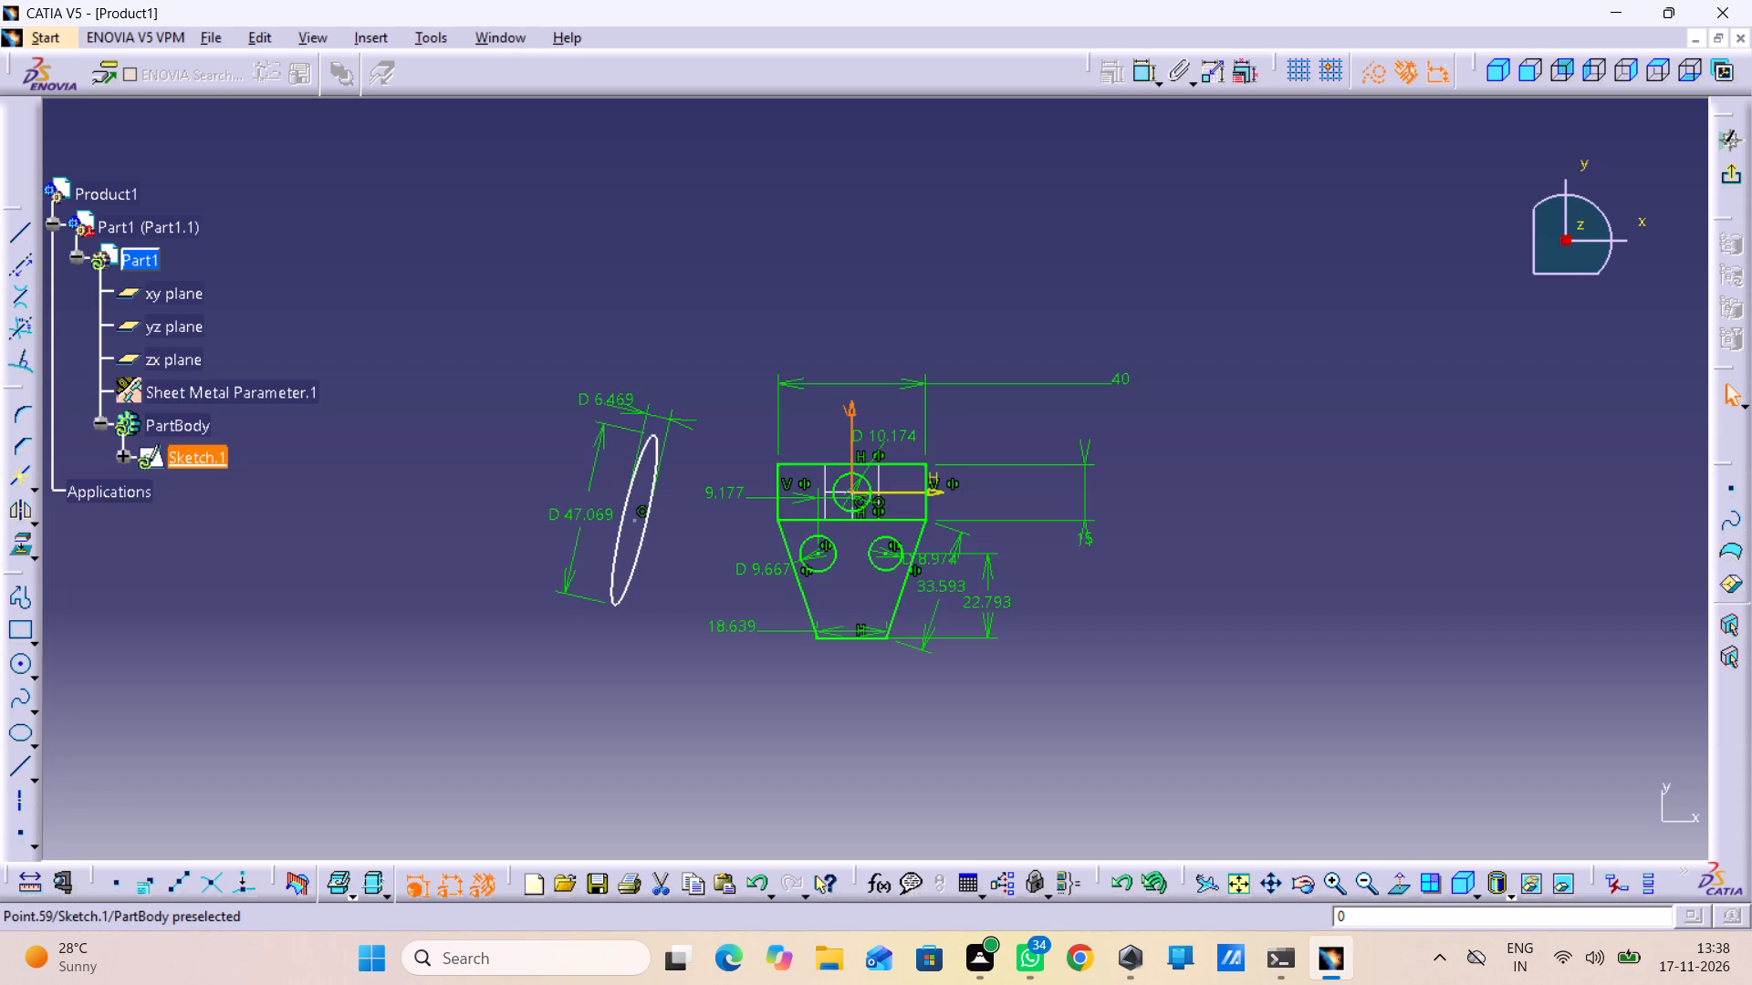
pyautogui.click(791, 411)
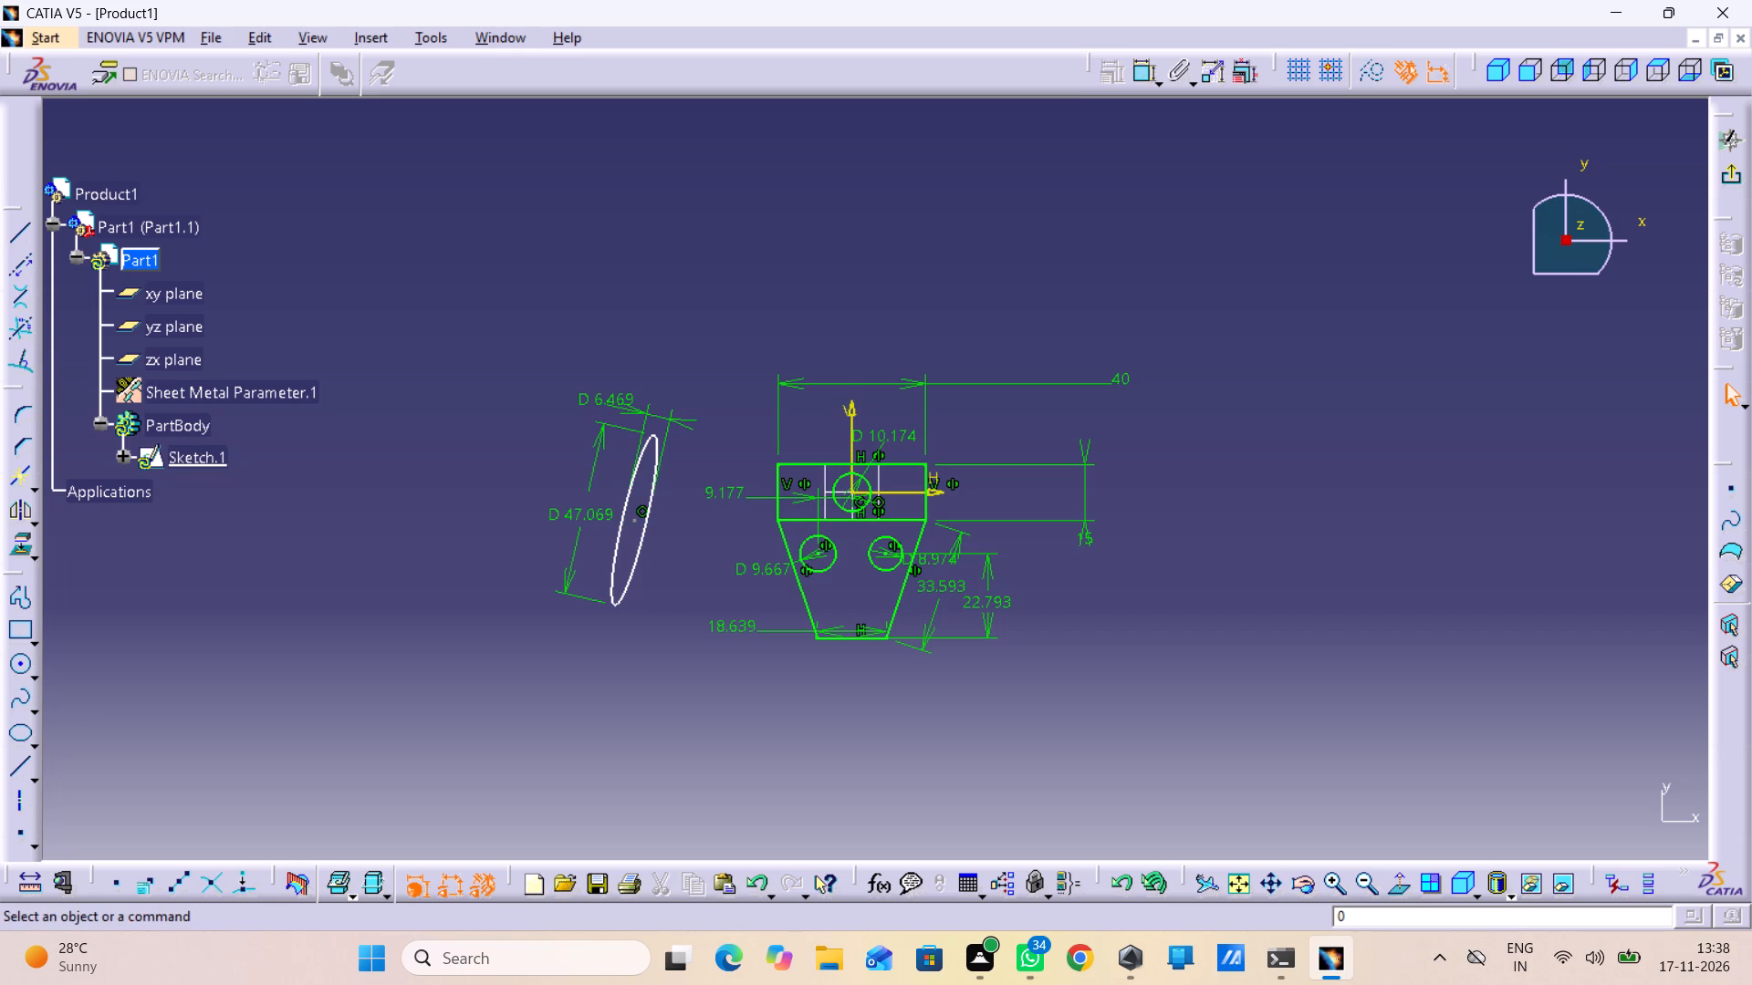
pyautogui.click(773, 520)
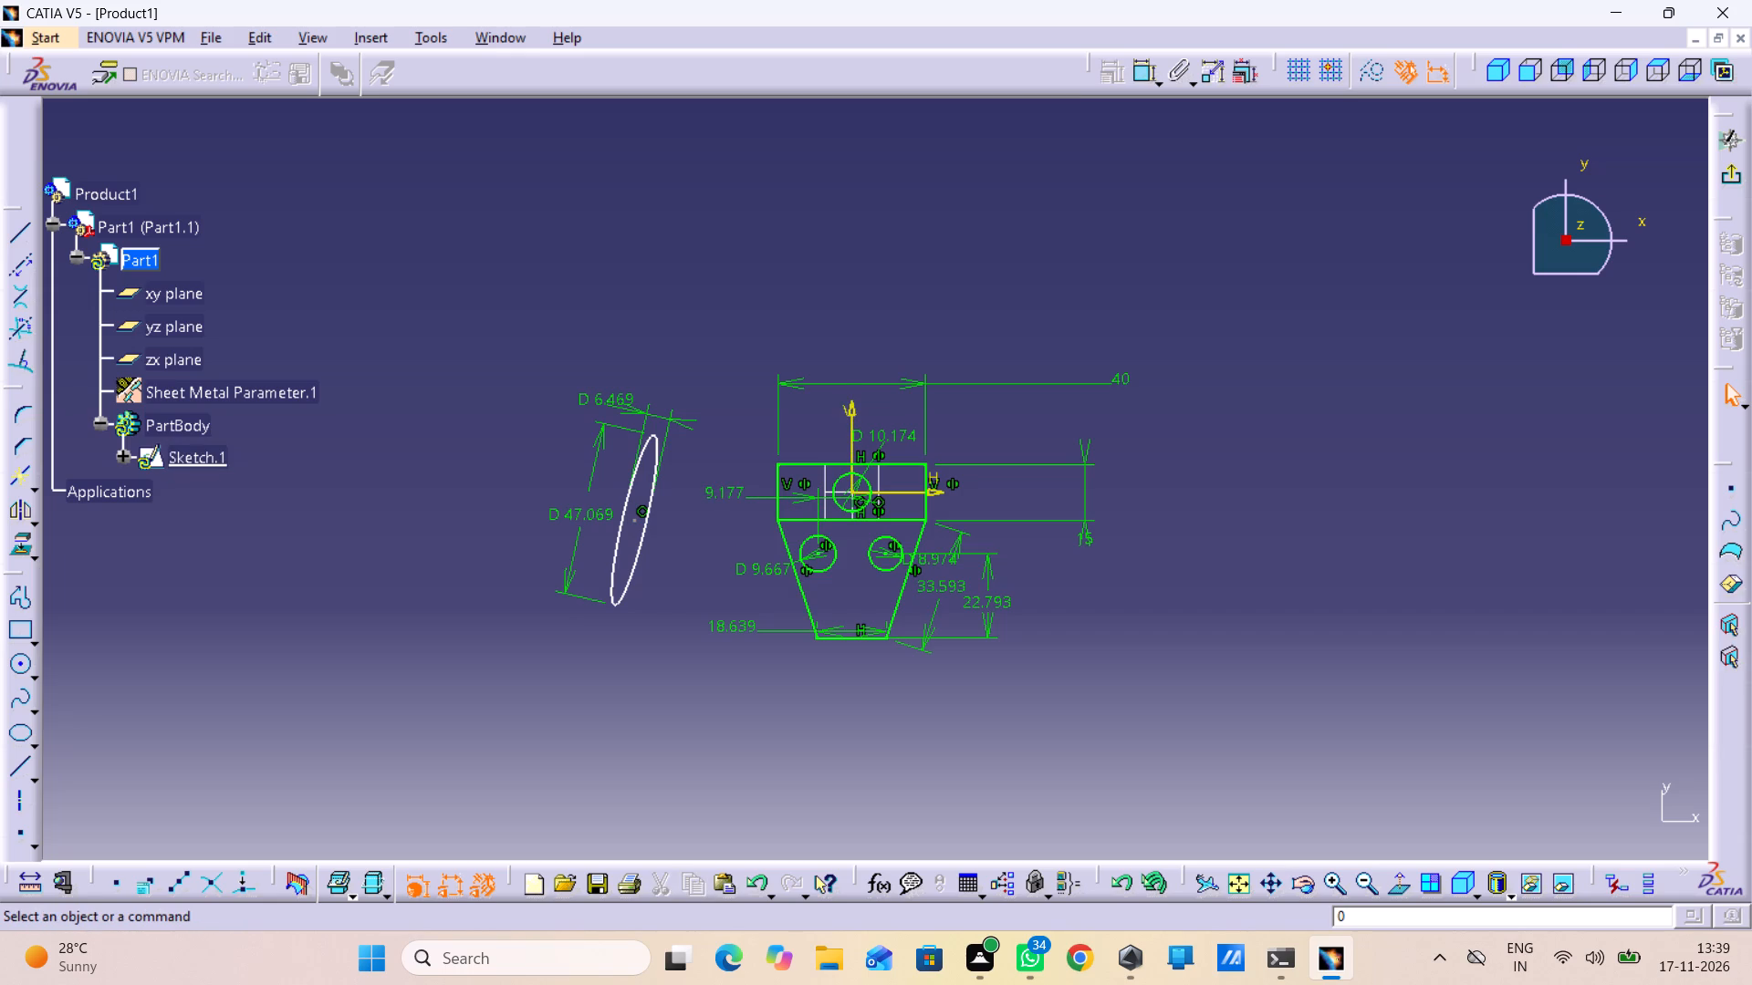
pyautogui.click(781, 521)
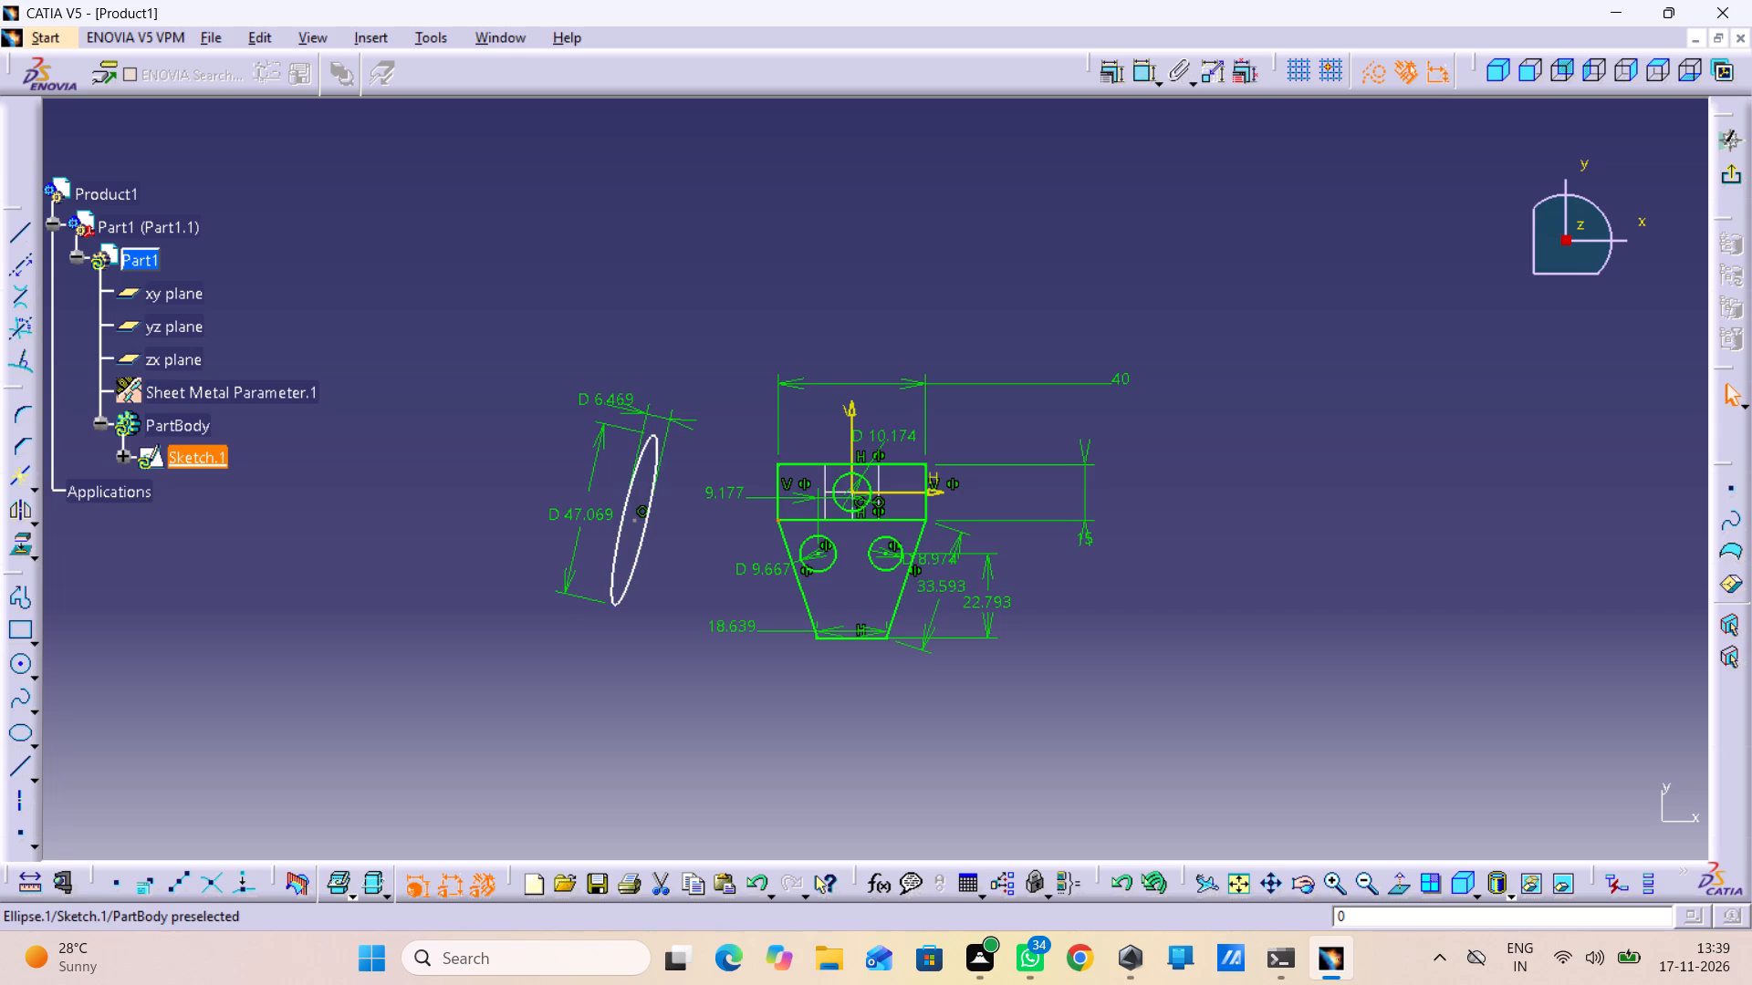
pyautogui.click(635, 518)
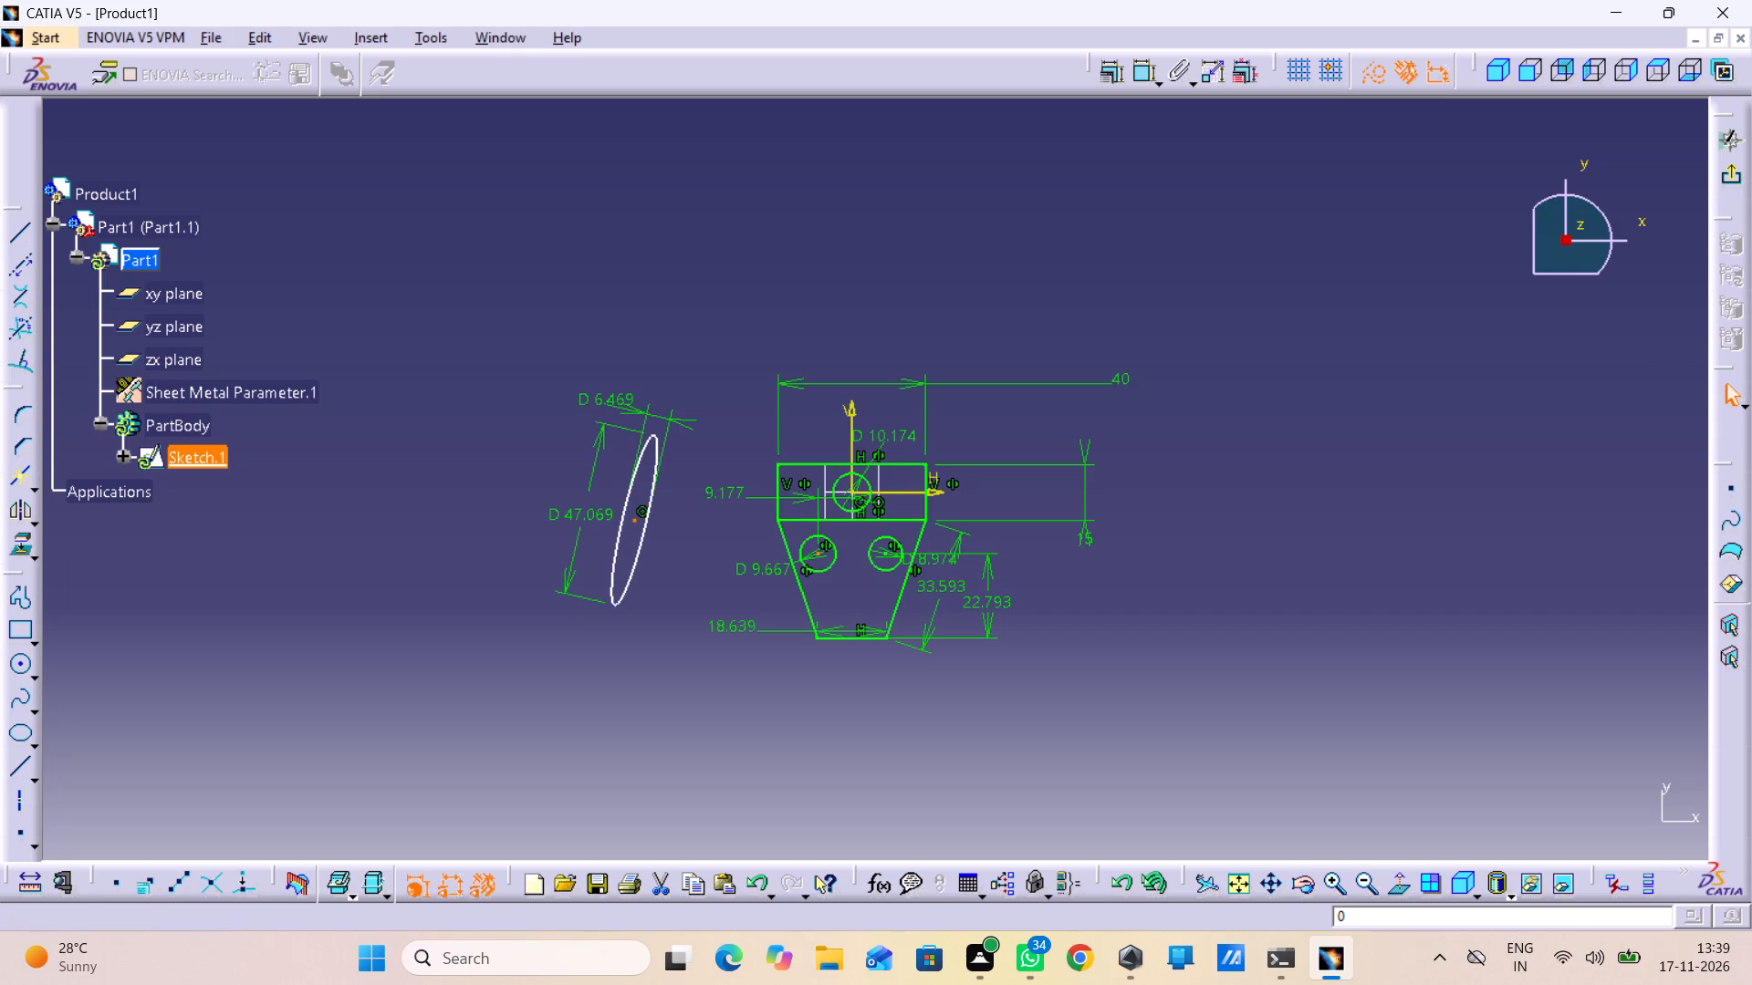
pyautogui.click(783, 524)
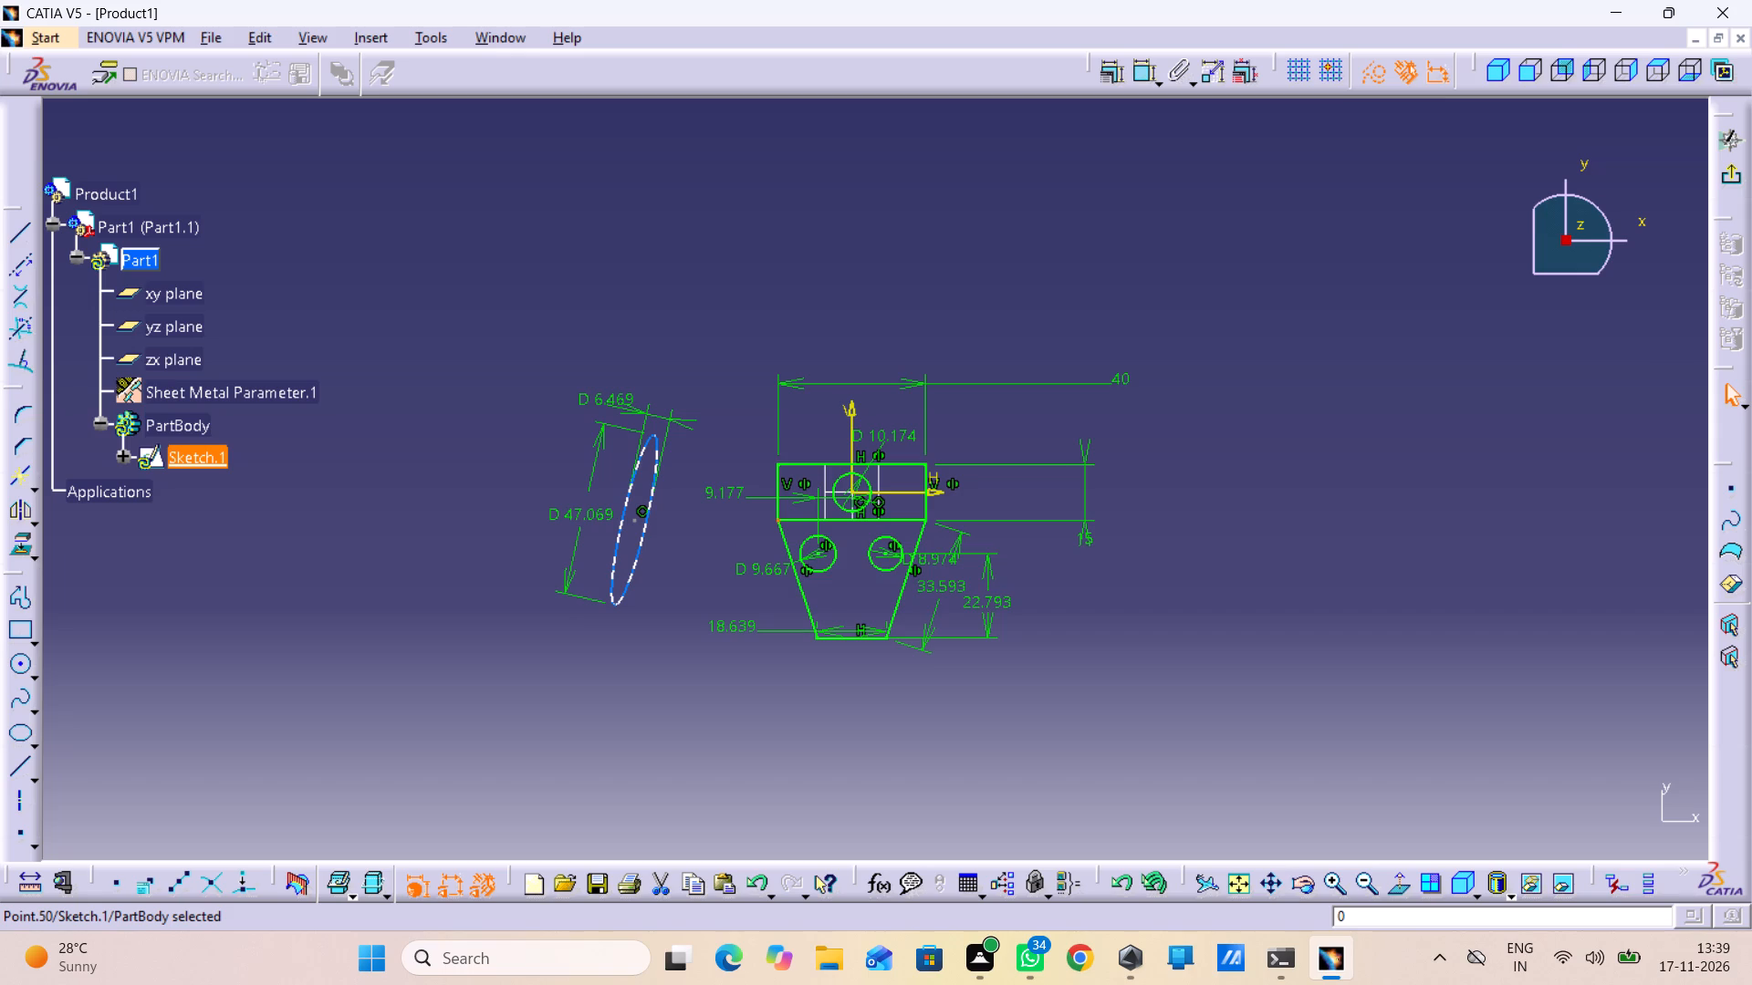
pyautogui.click(636, 516)
pyautogui.click(783, 519)
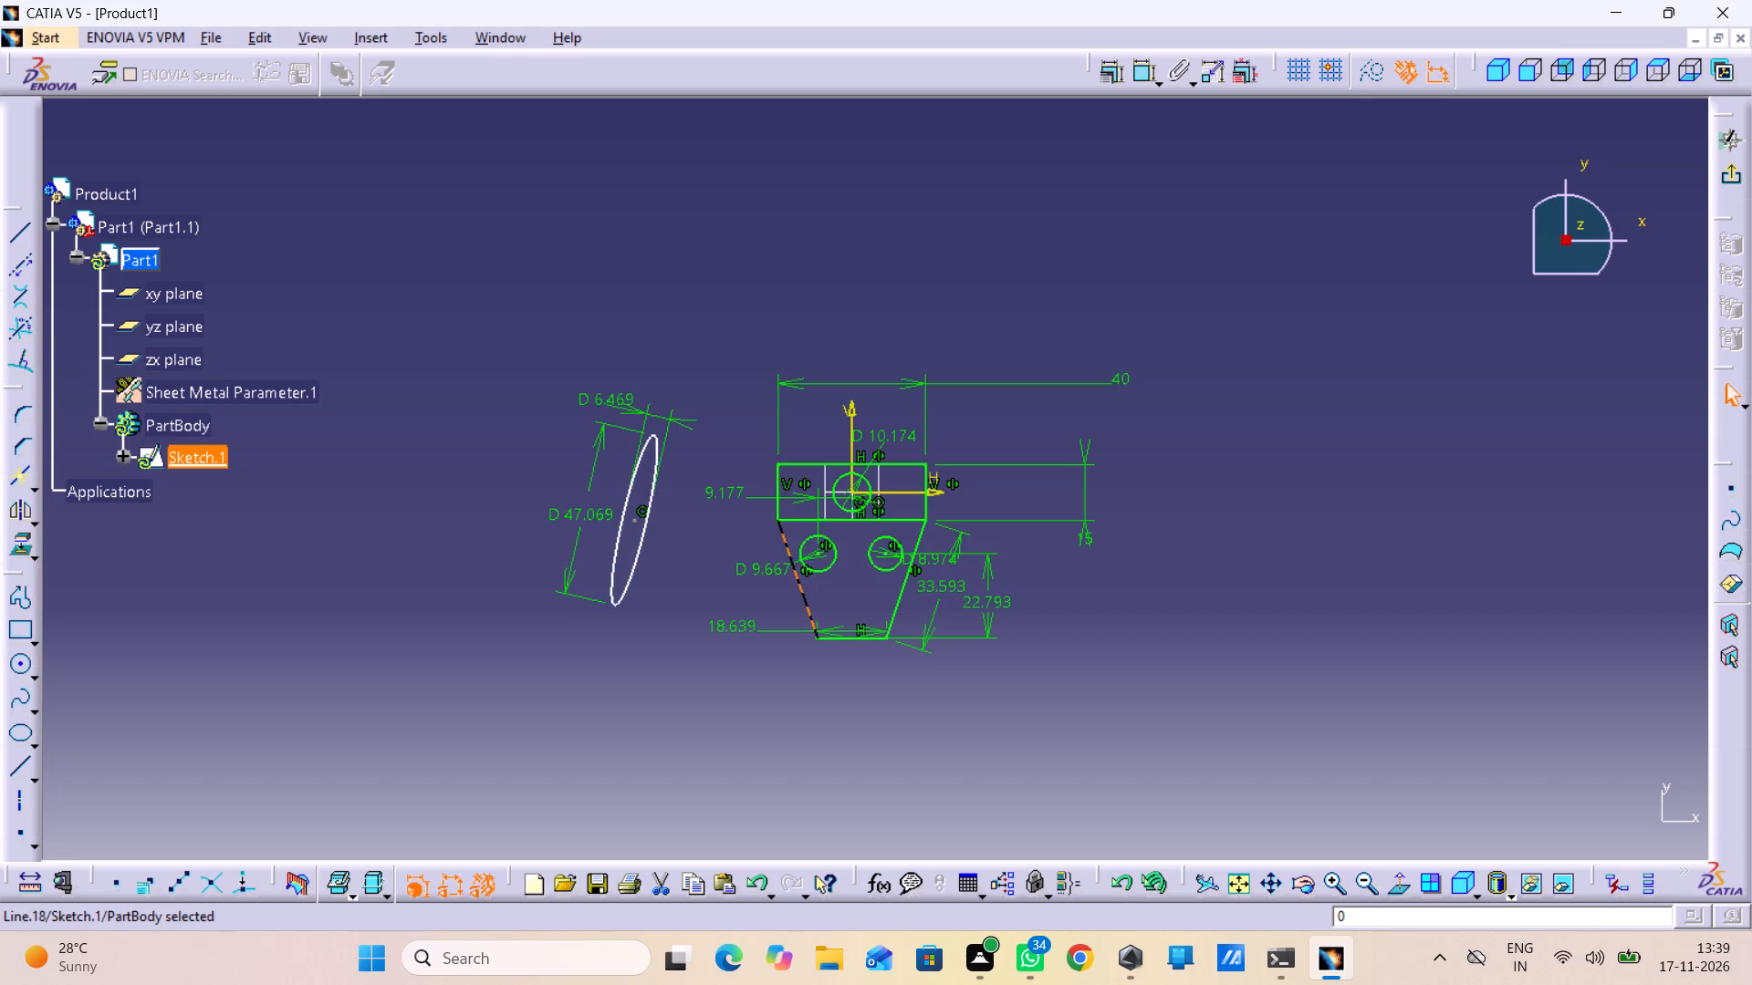
pyautogui.click(685, 597)
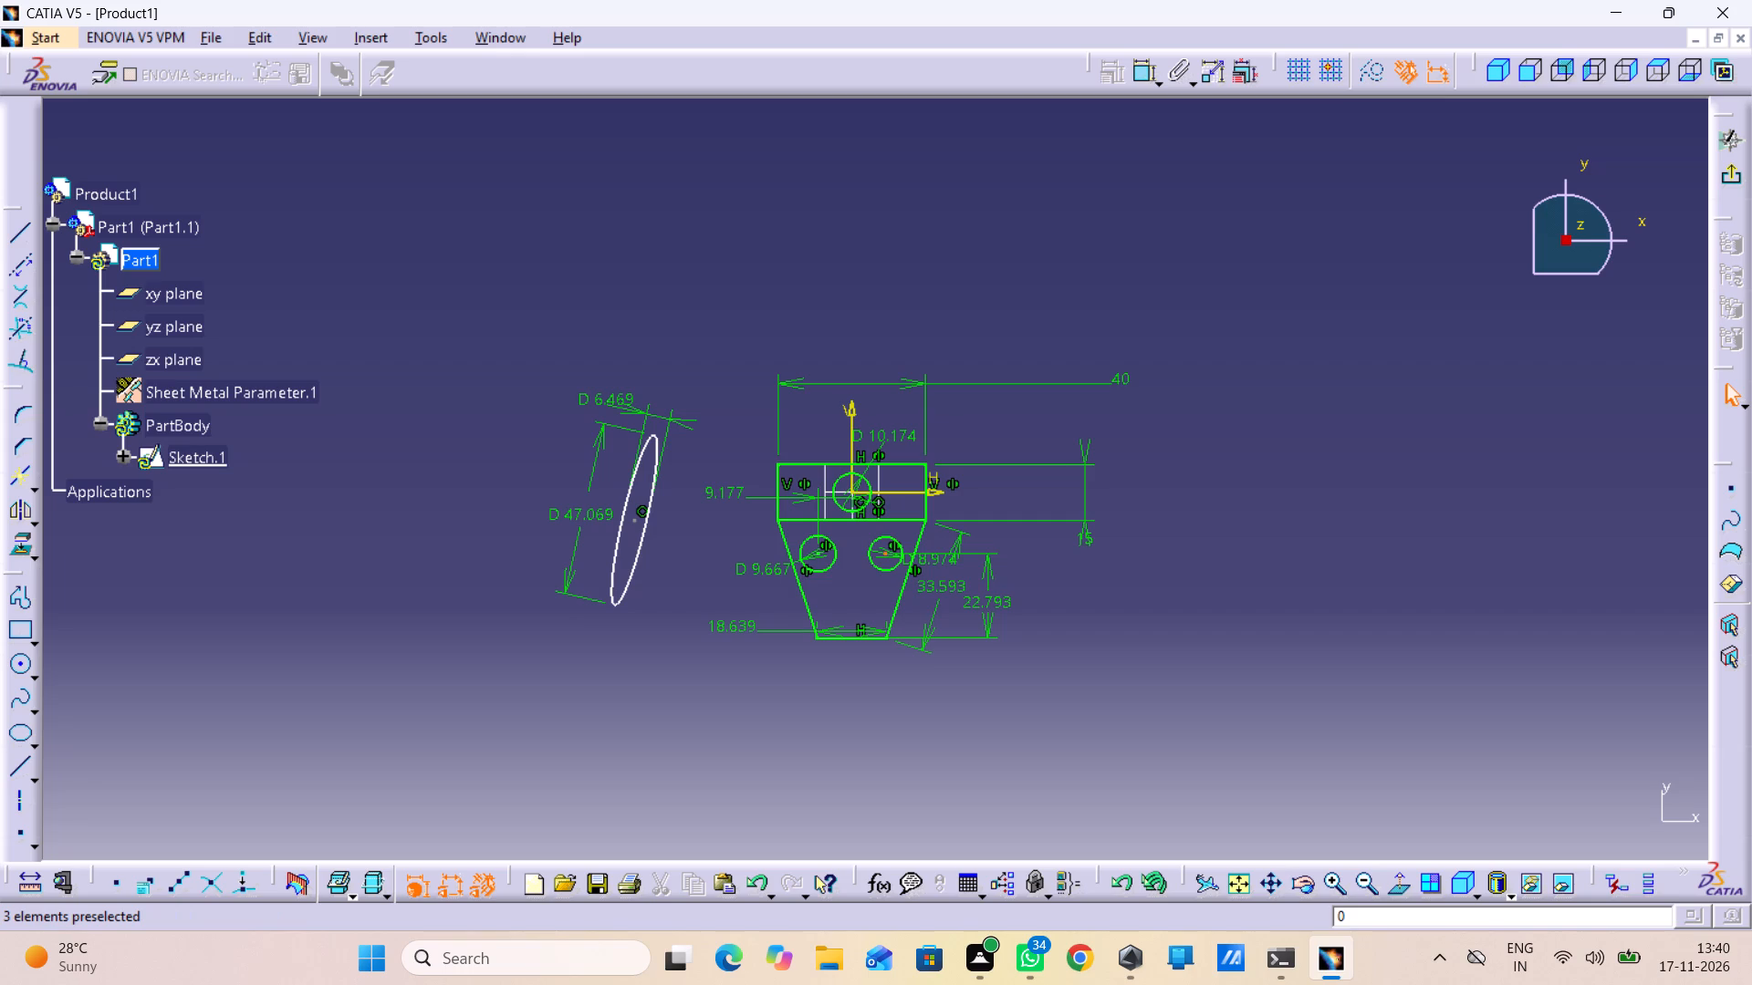
# Nudge the slanted ellipse slightly toward the rectangle and check its centre point.
pyautogui.moveTo(659, 457); pyautogui.dragTo(660, 503)
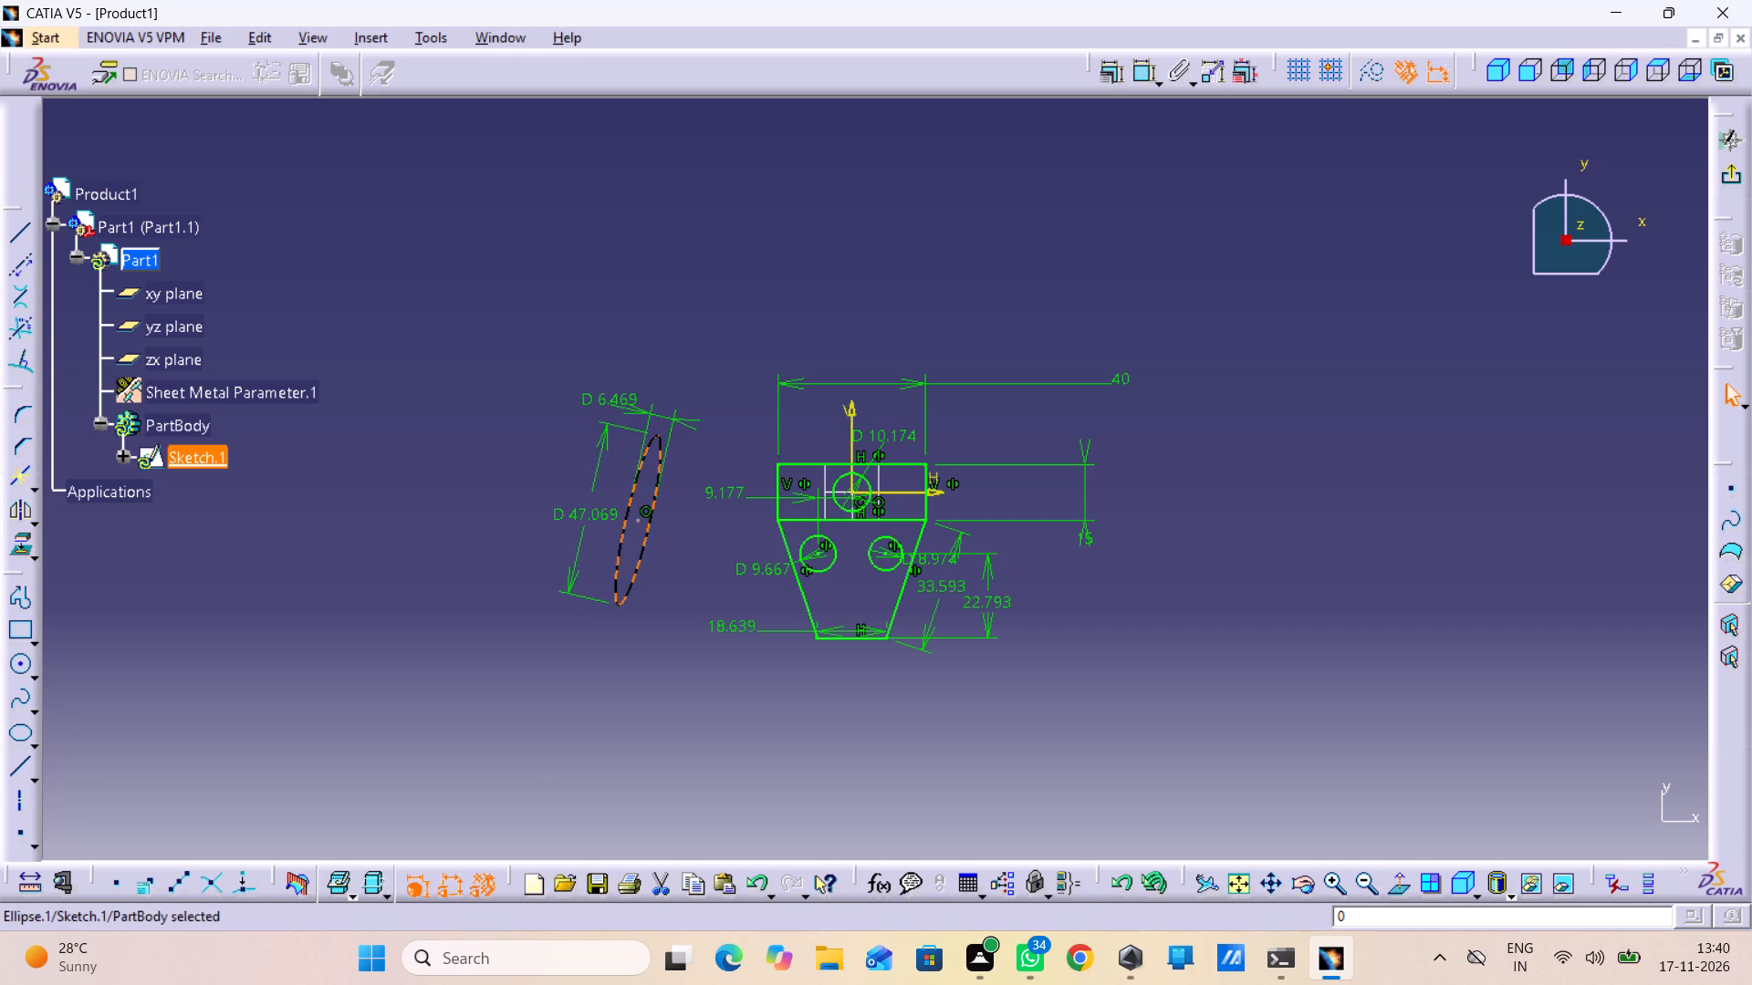
pyautogui.click(600, 503)
pyautogui.click(516, 457)
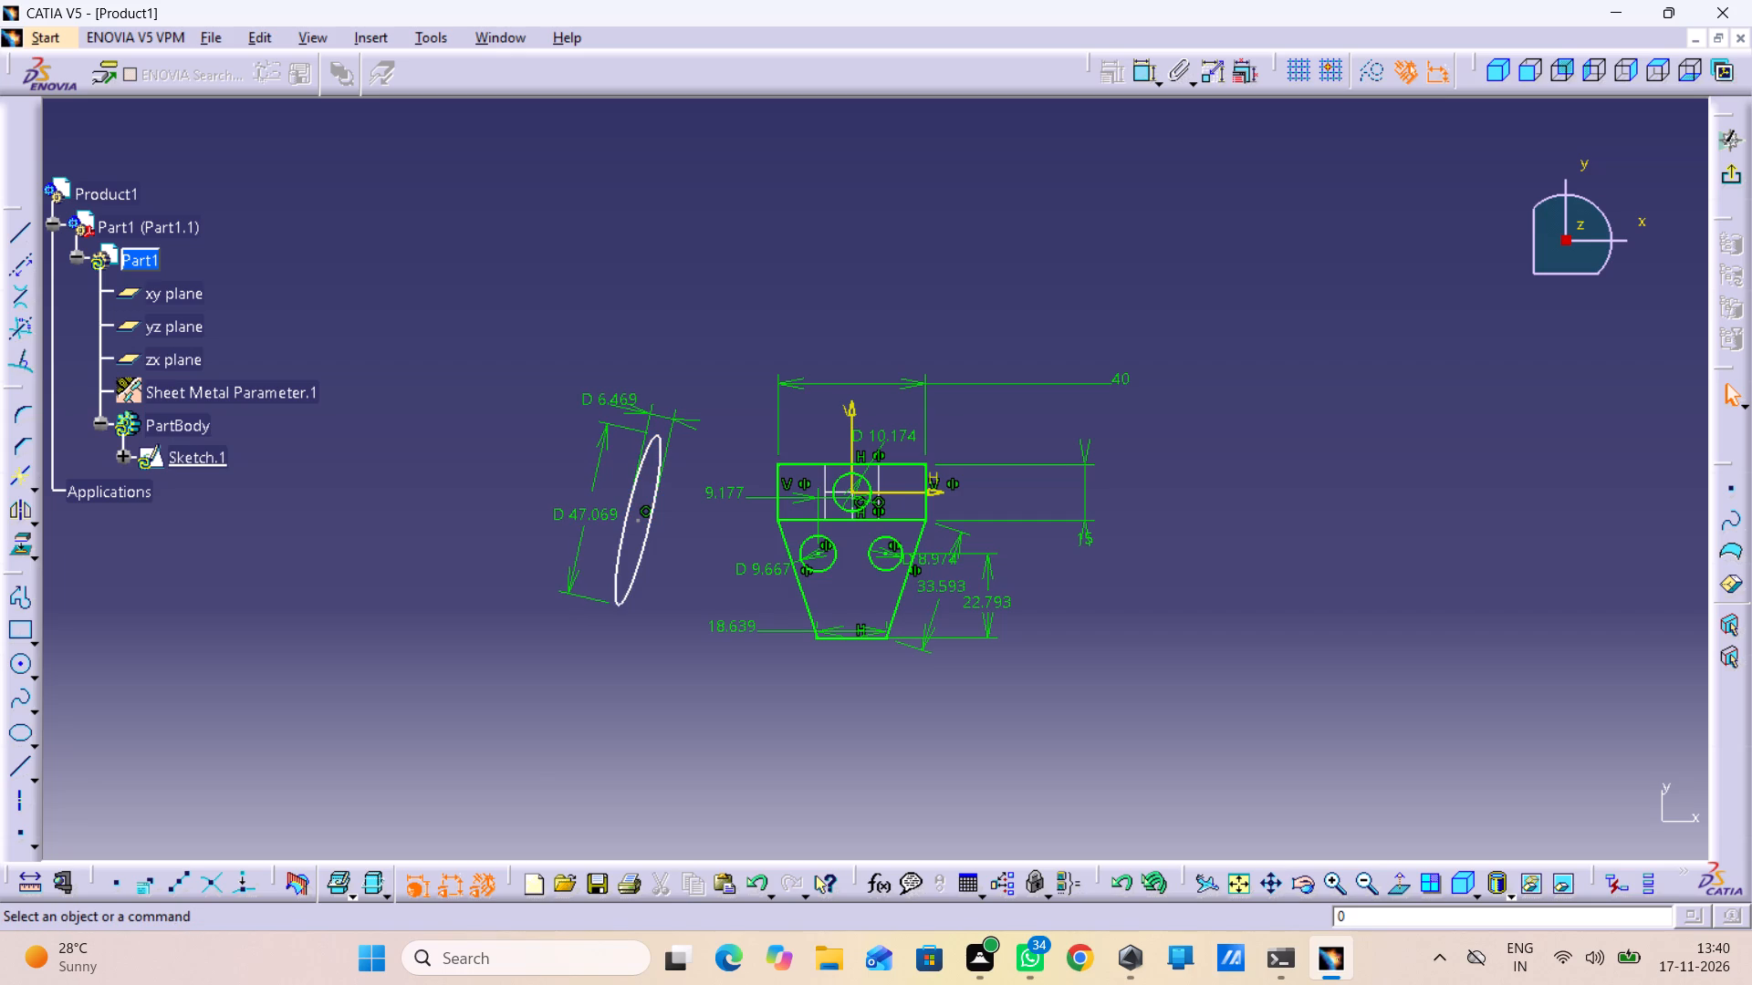
pyautogui.click(641, 532)
pyautogui.click(634, 526)
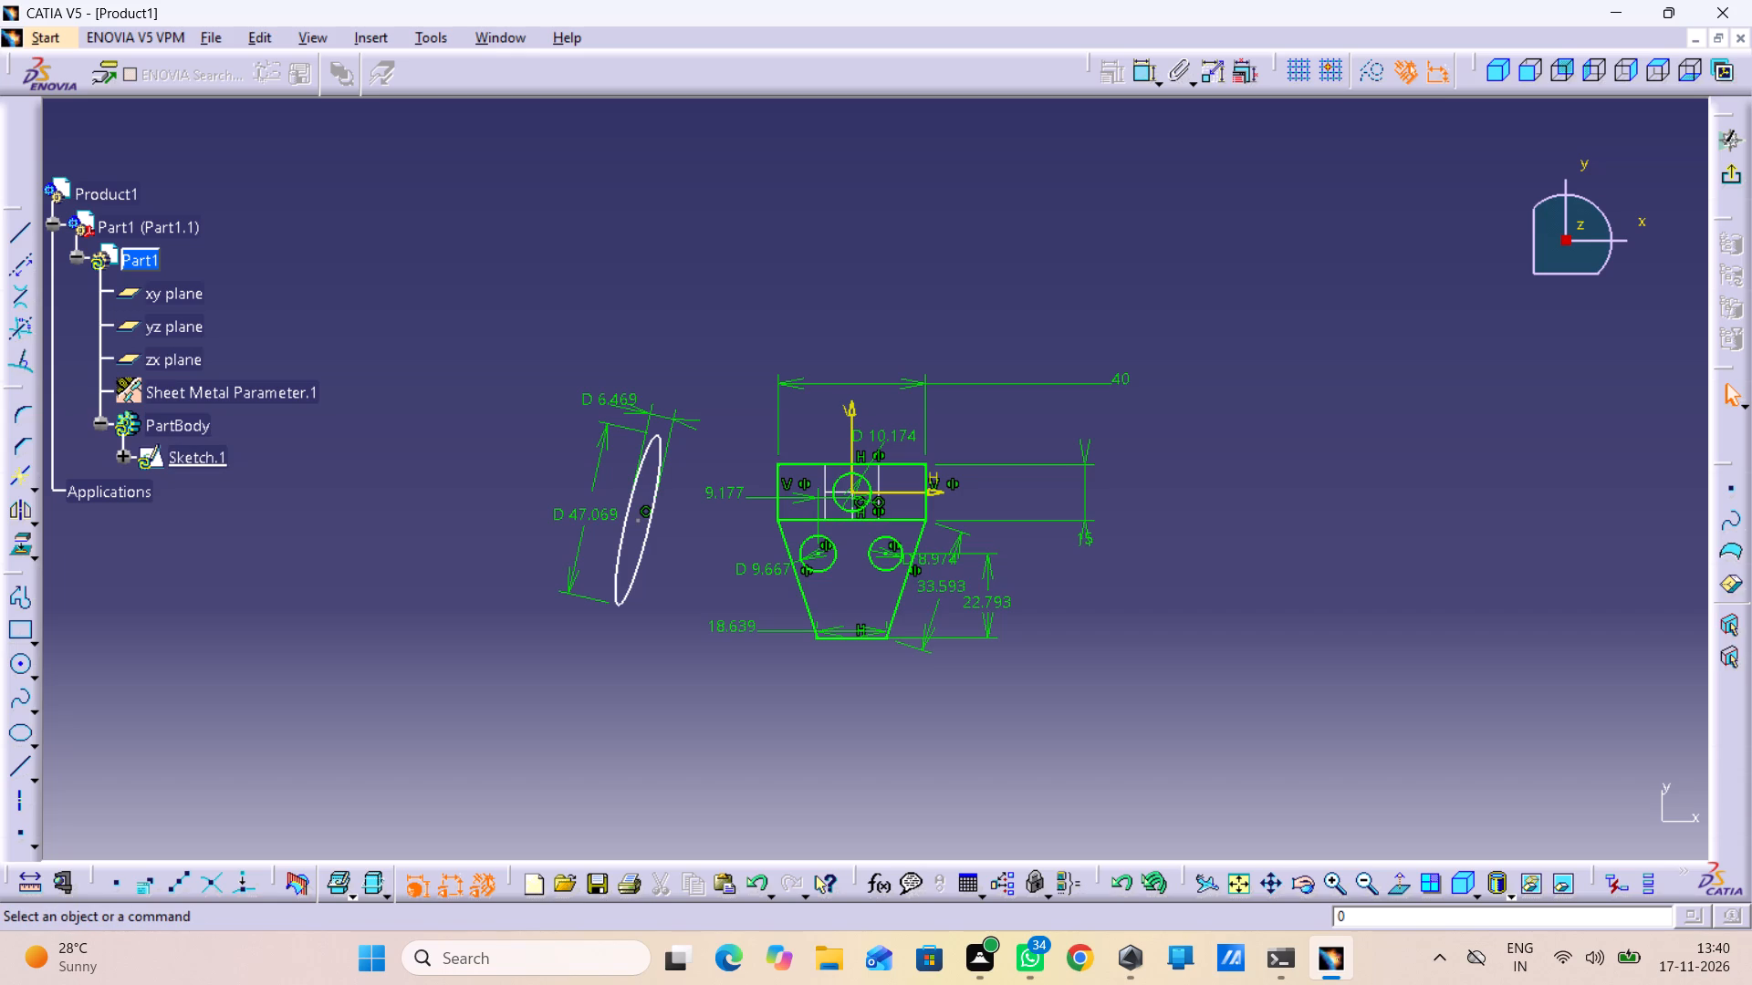
pyautogui.click(639, 521)
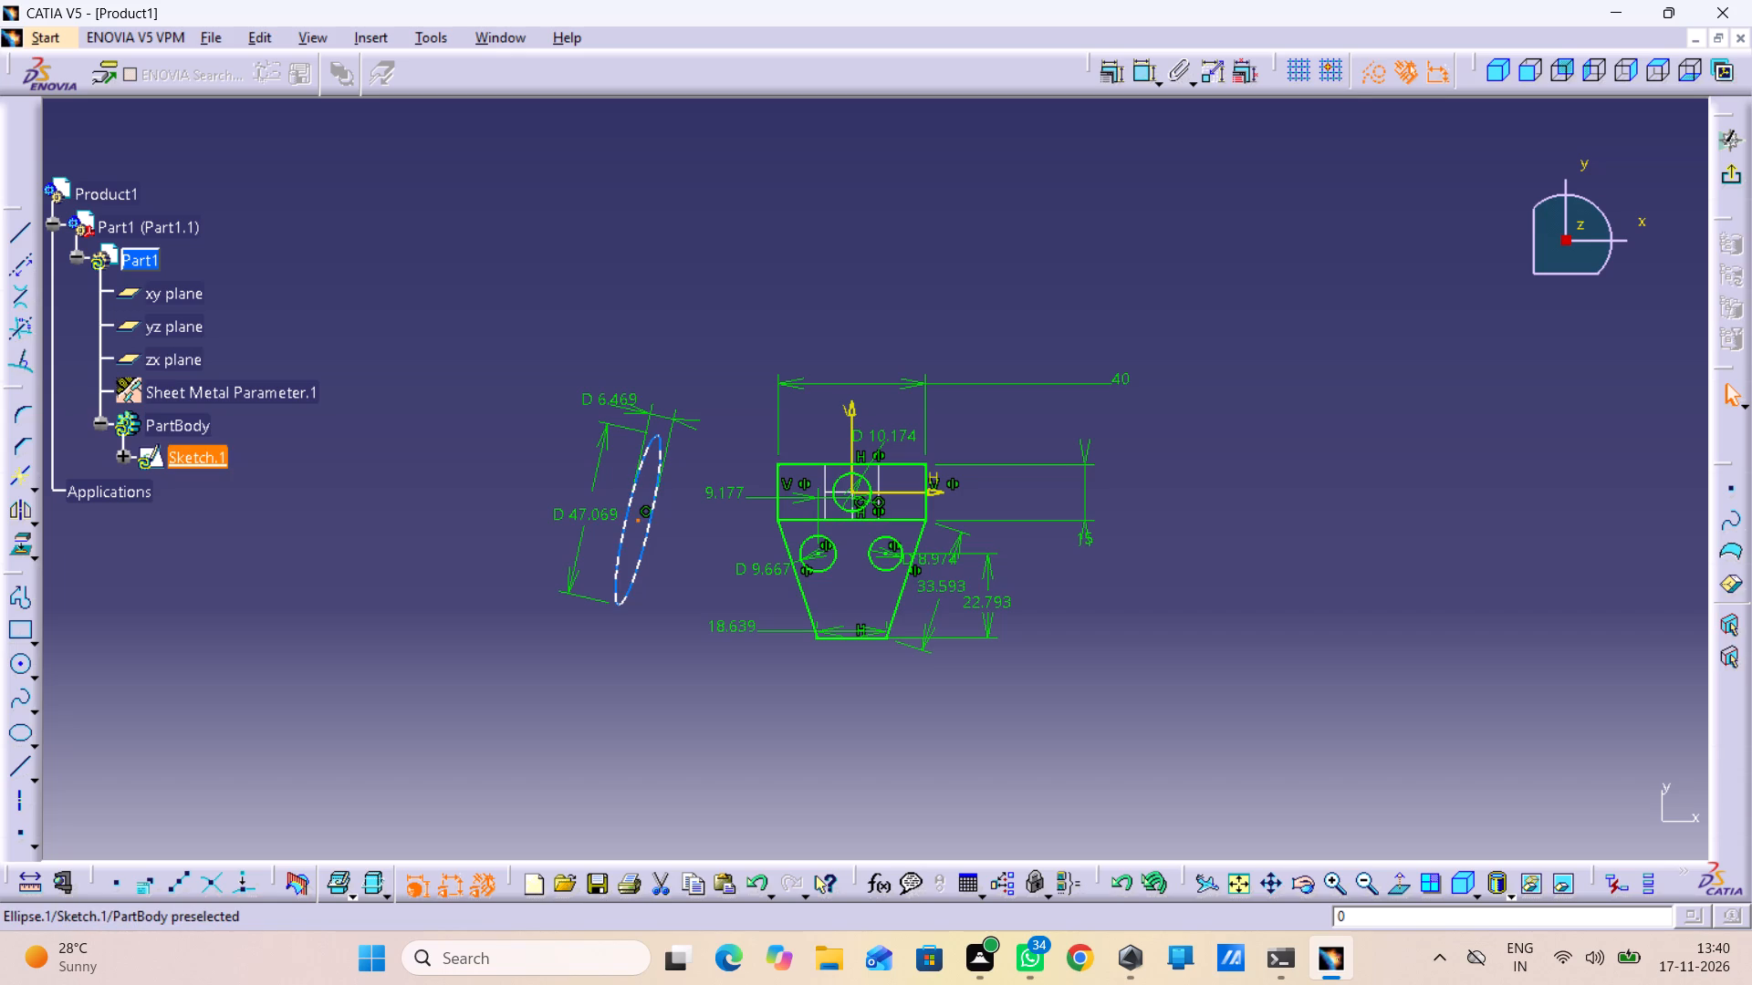
pyautogui.click(720, 527)
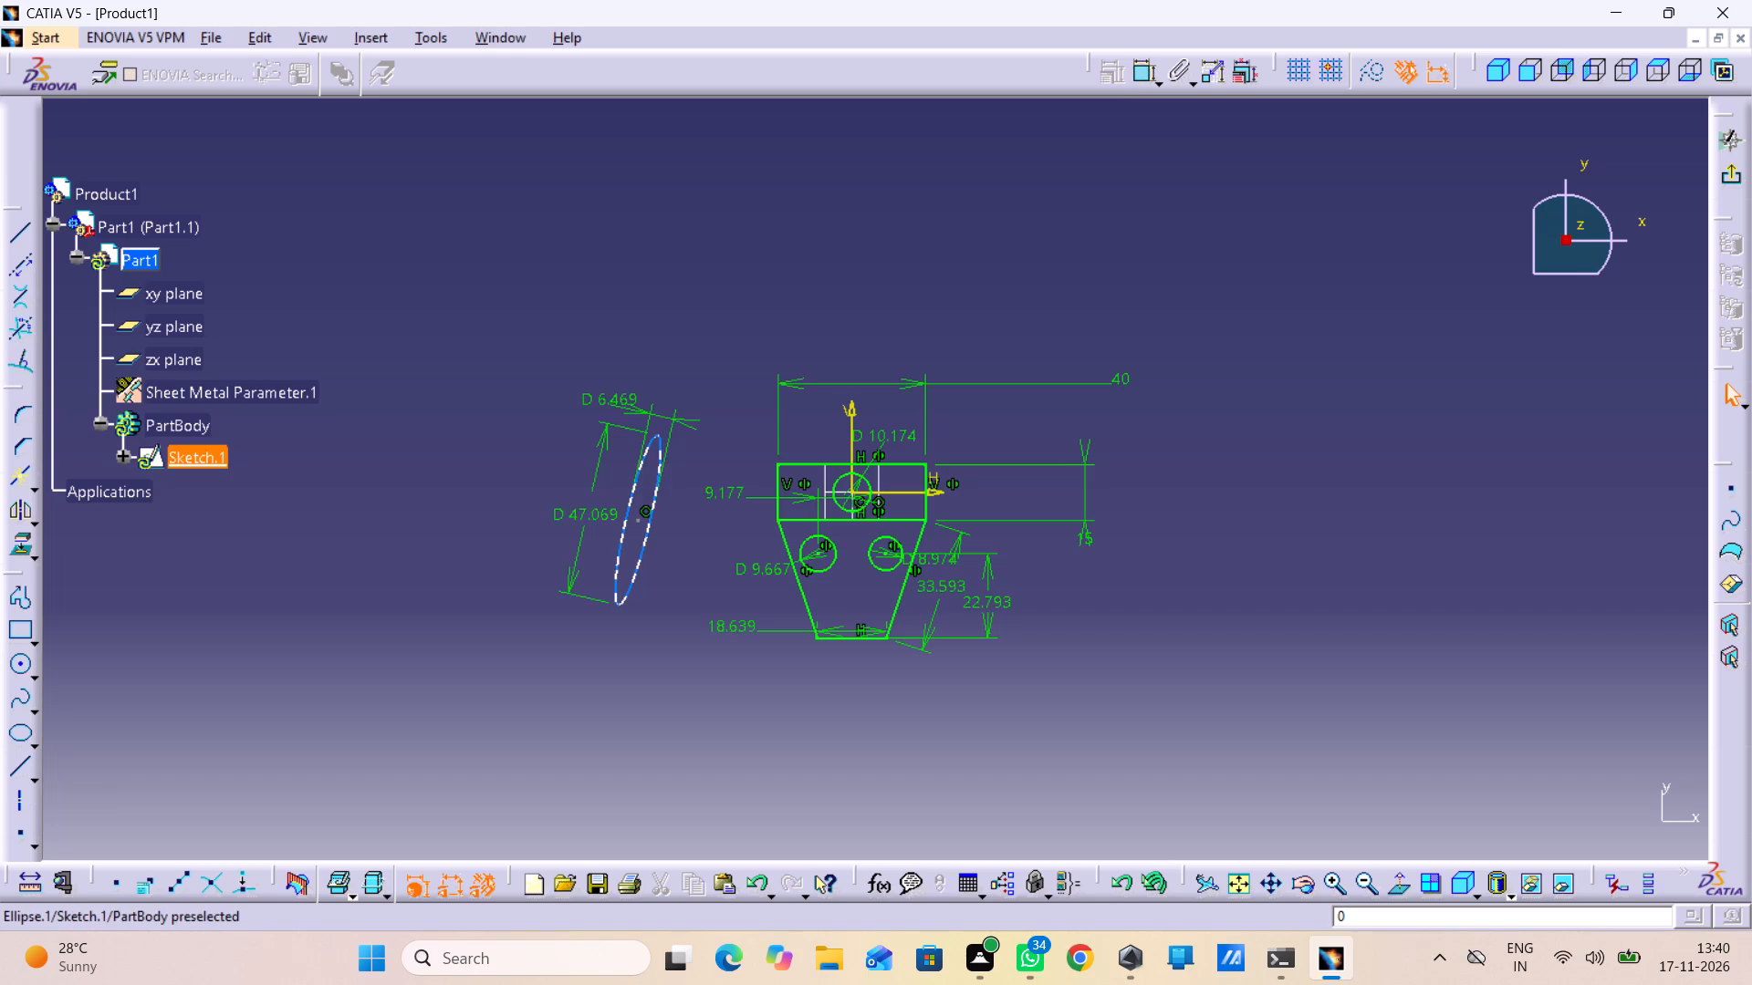
# Sketch a second, slightly slanted ellipse well to the right of the rectangle, with a major radius of about 31 mm.
pyautogui.doubleClick(21, 734)
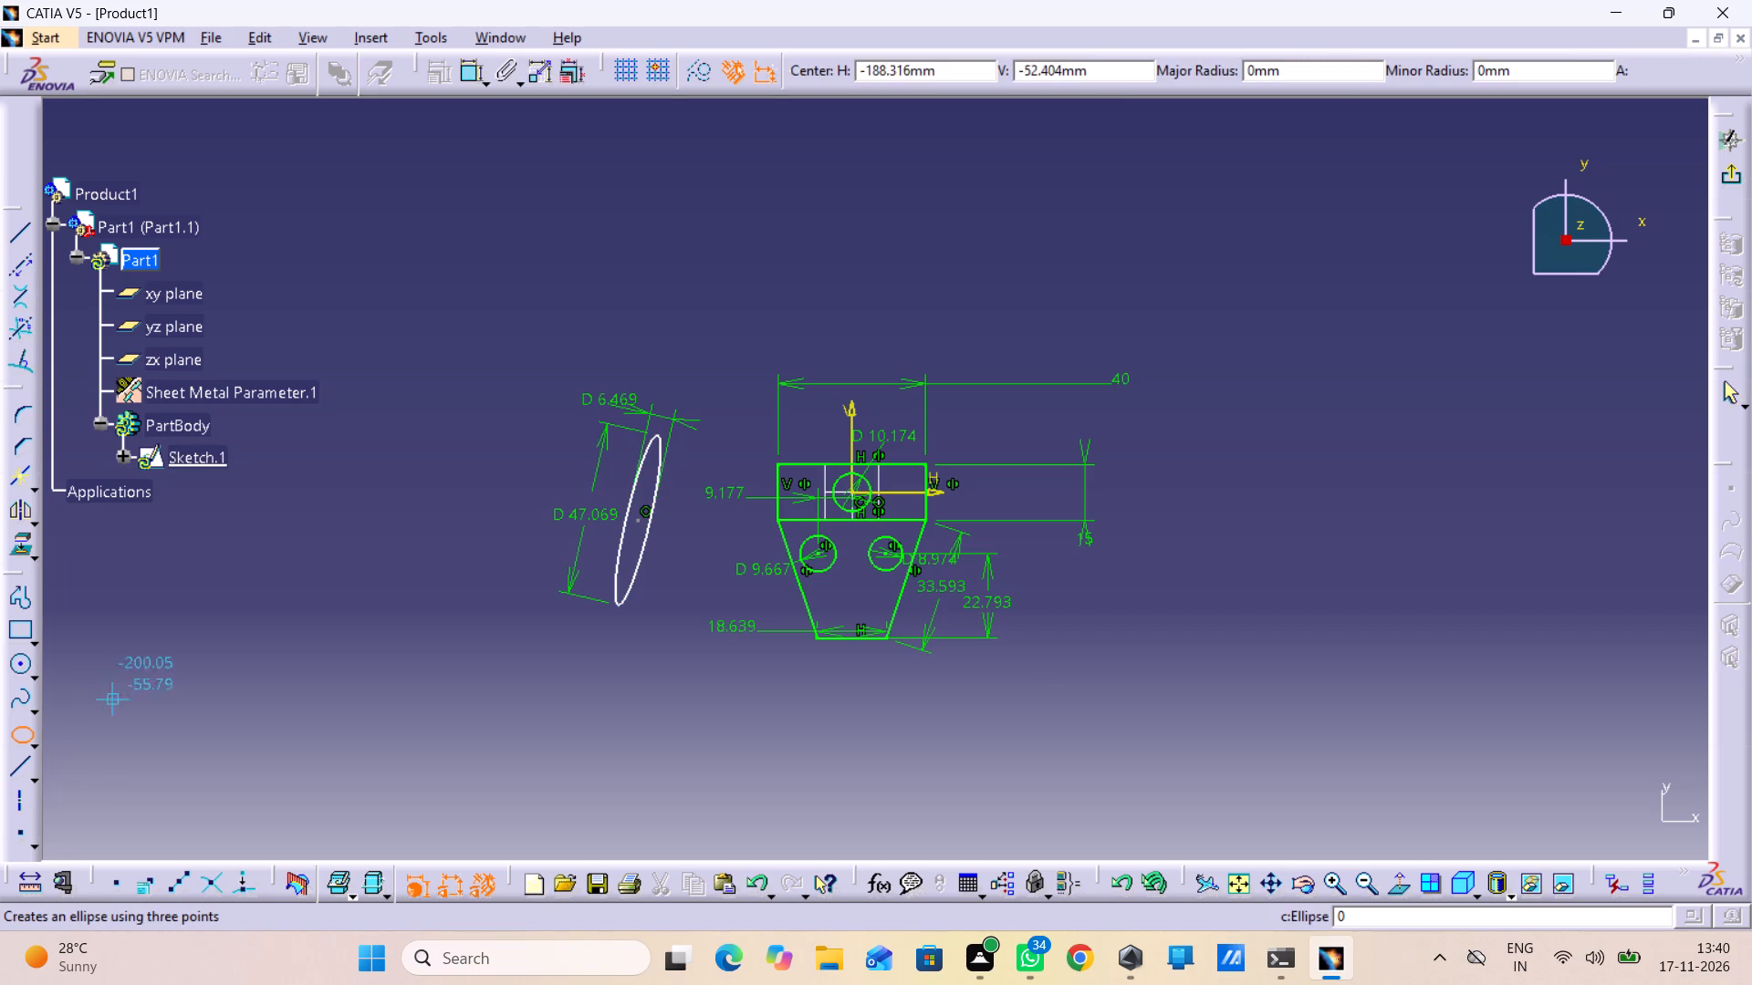
pyautogui.click(1259, 504)
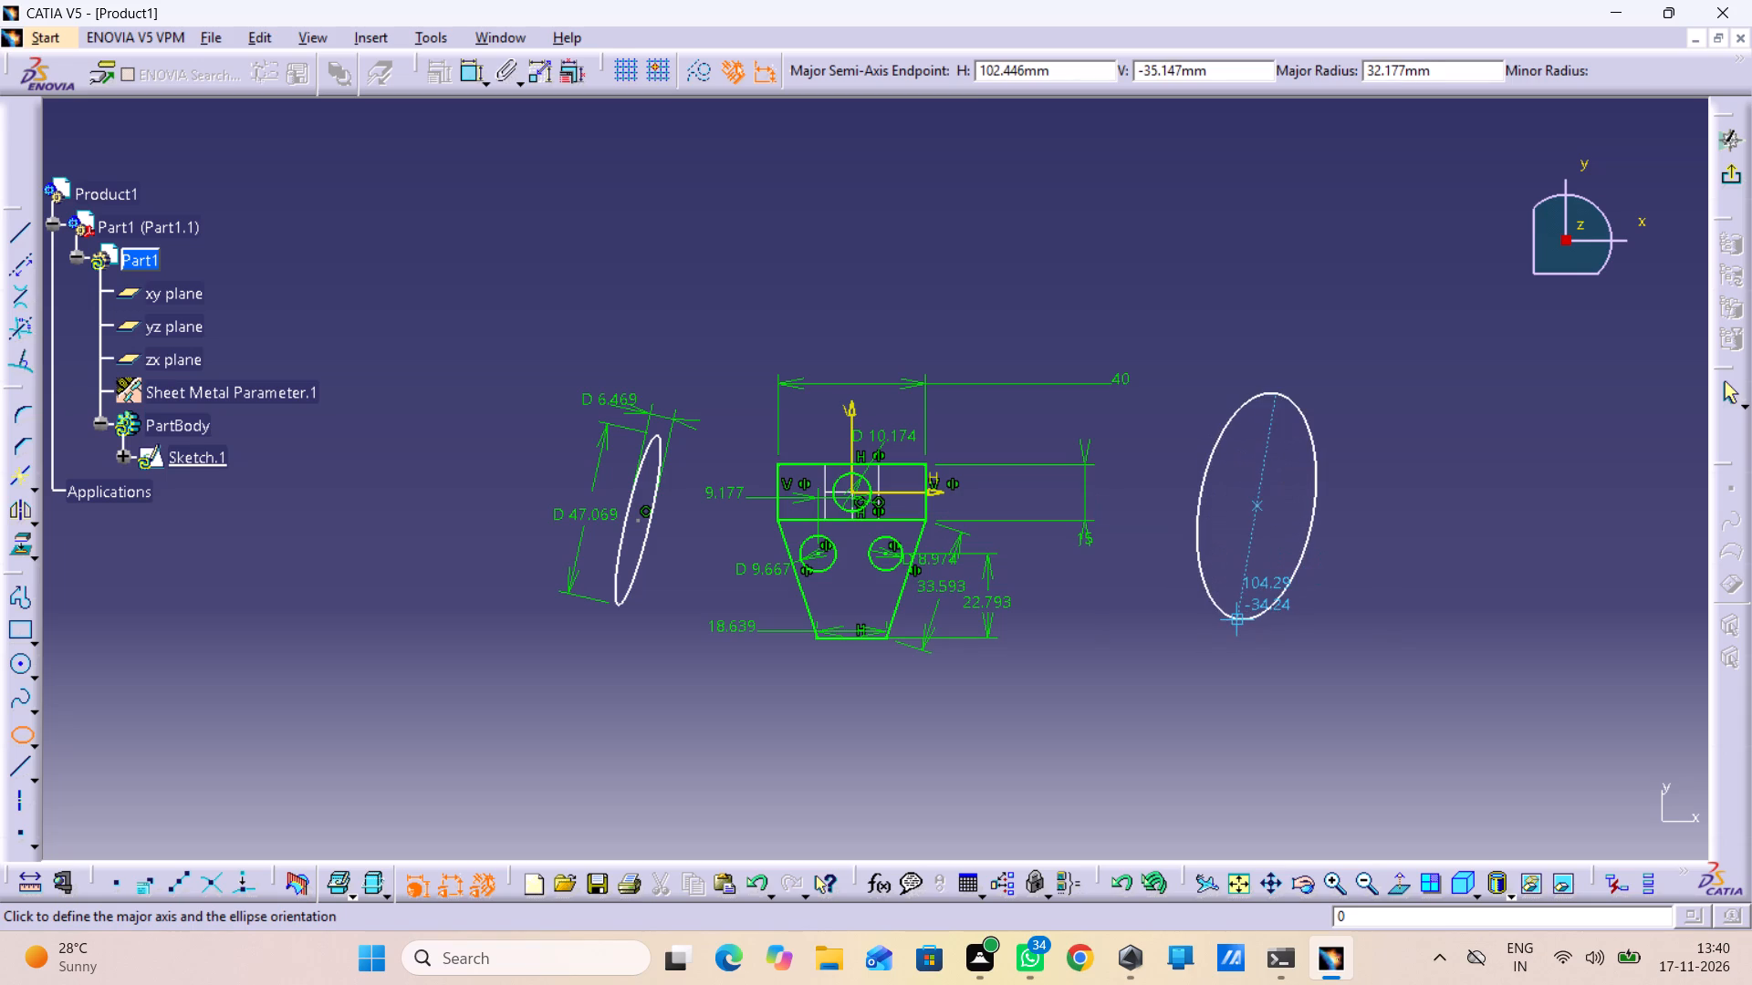
pyautogui.click(1236, 618)
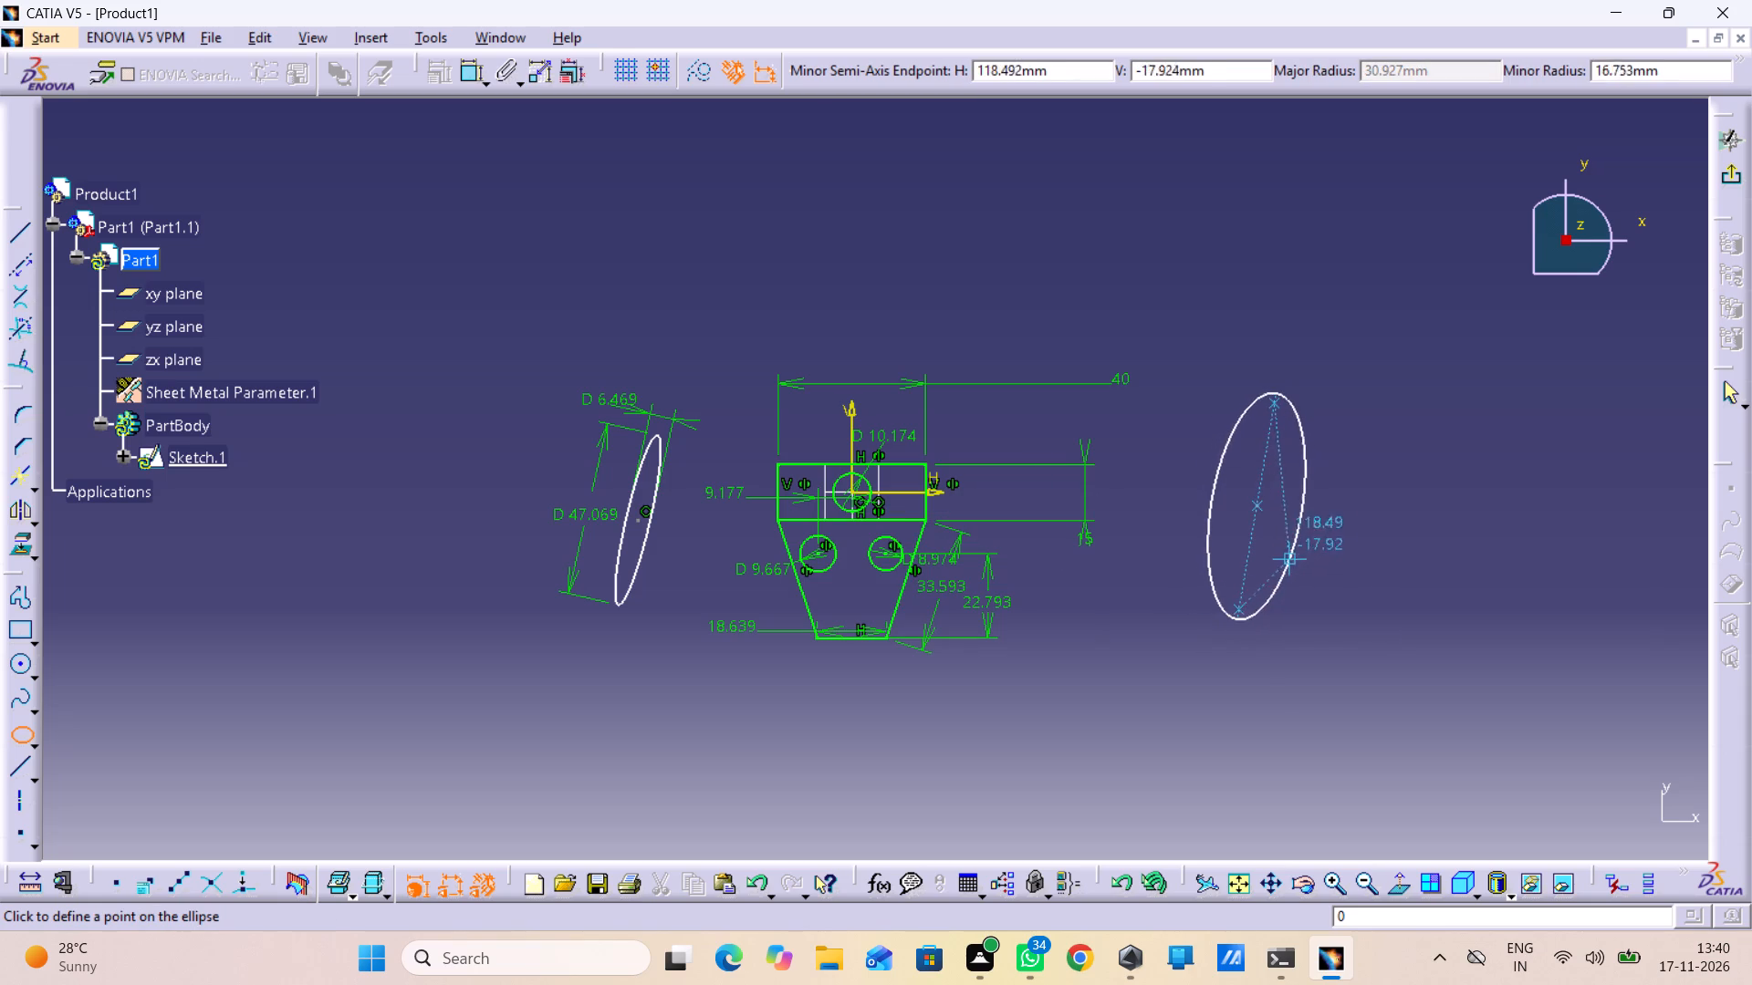
pyautogui.click(1311, 519)
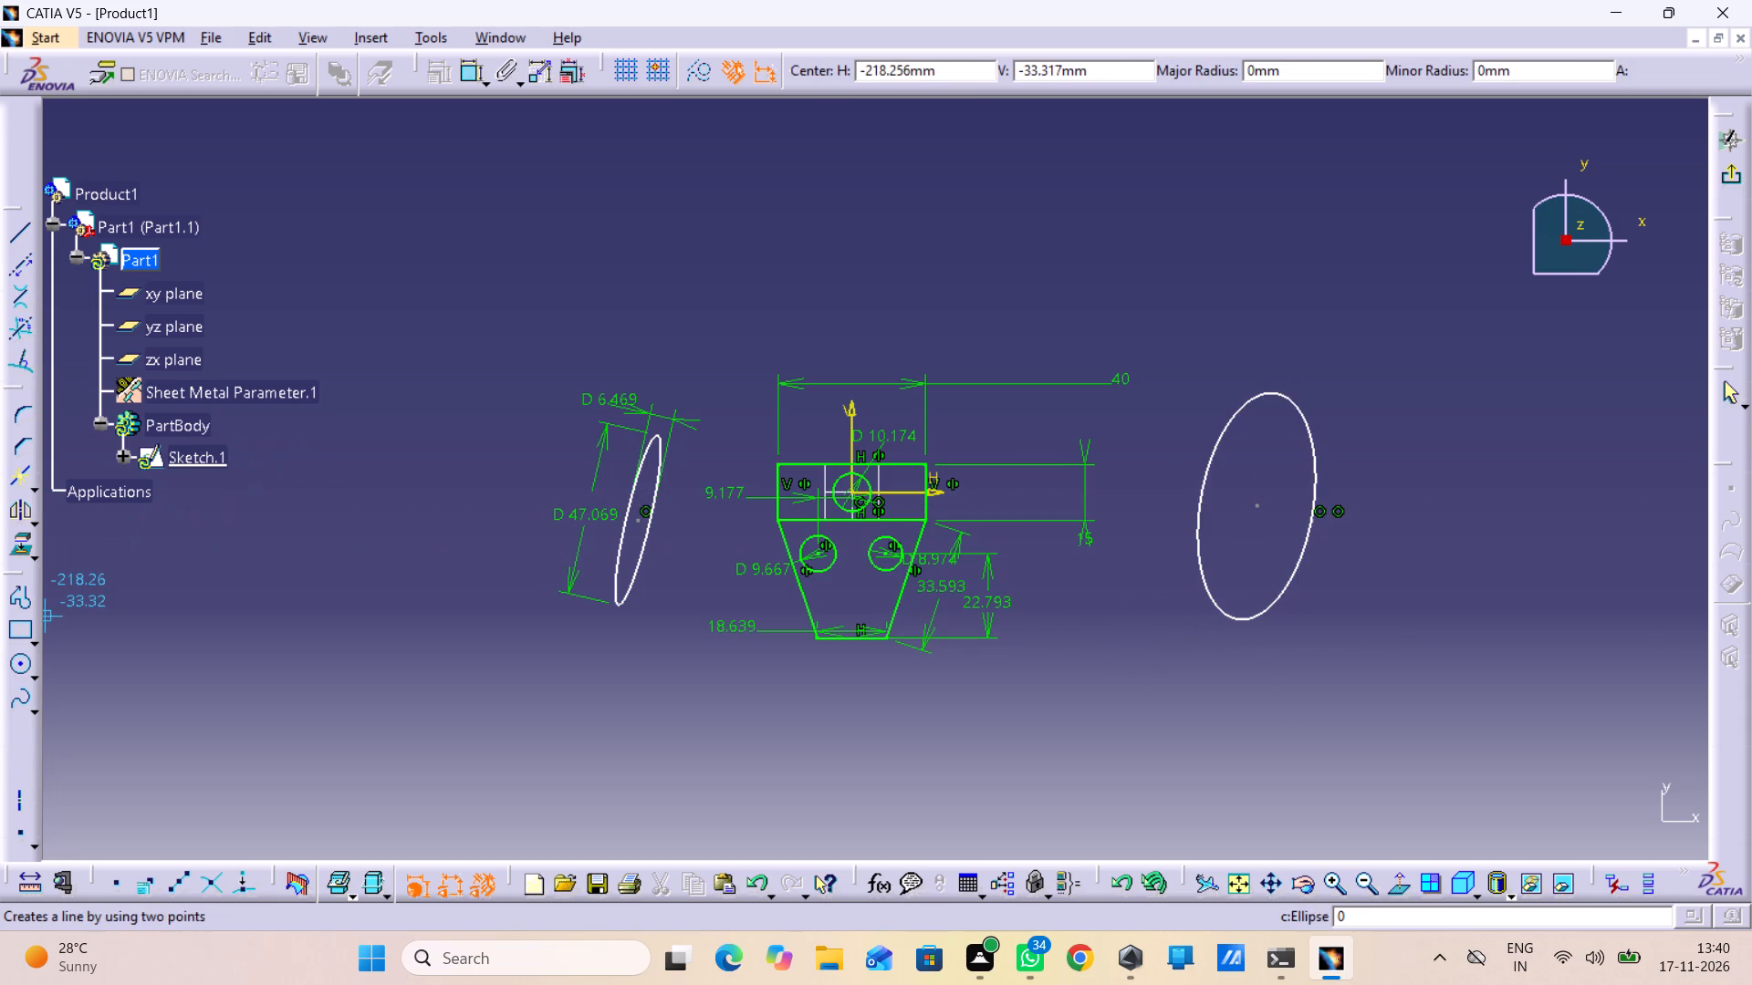
pyautogui.click(16, 742)
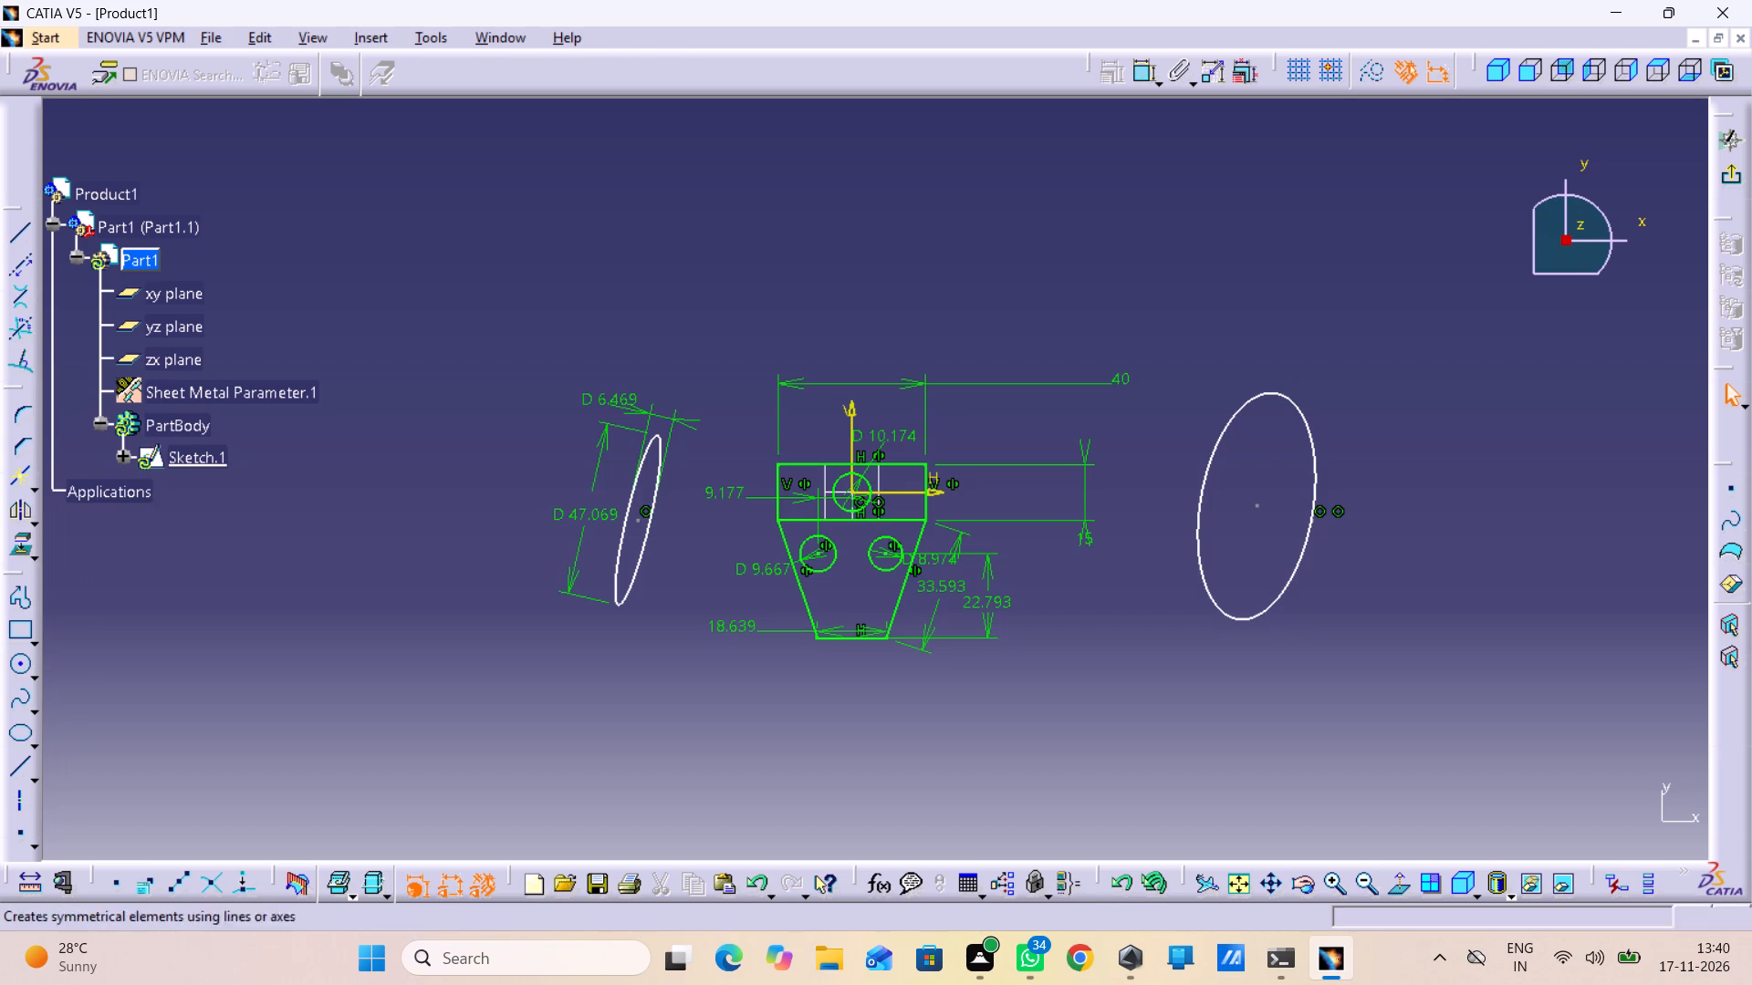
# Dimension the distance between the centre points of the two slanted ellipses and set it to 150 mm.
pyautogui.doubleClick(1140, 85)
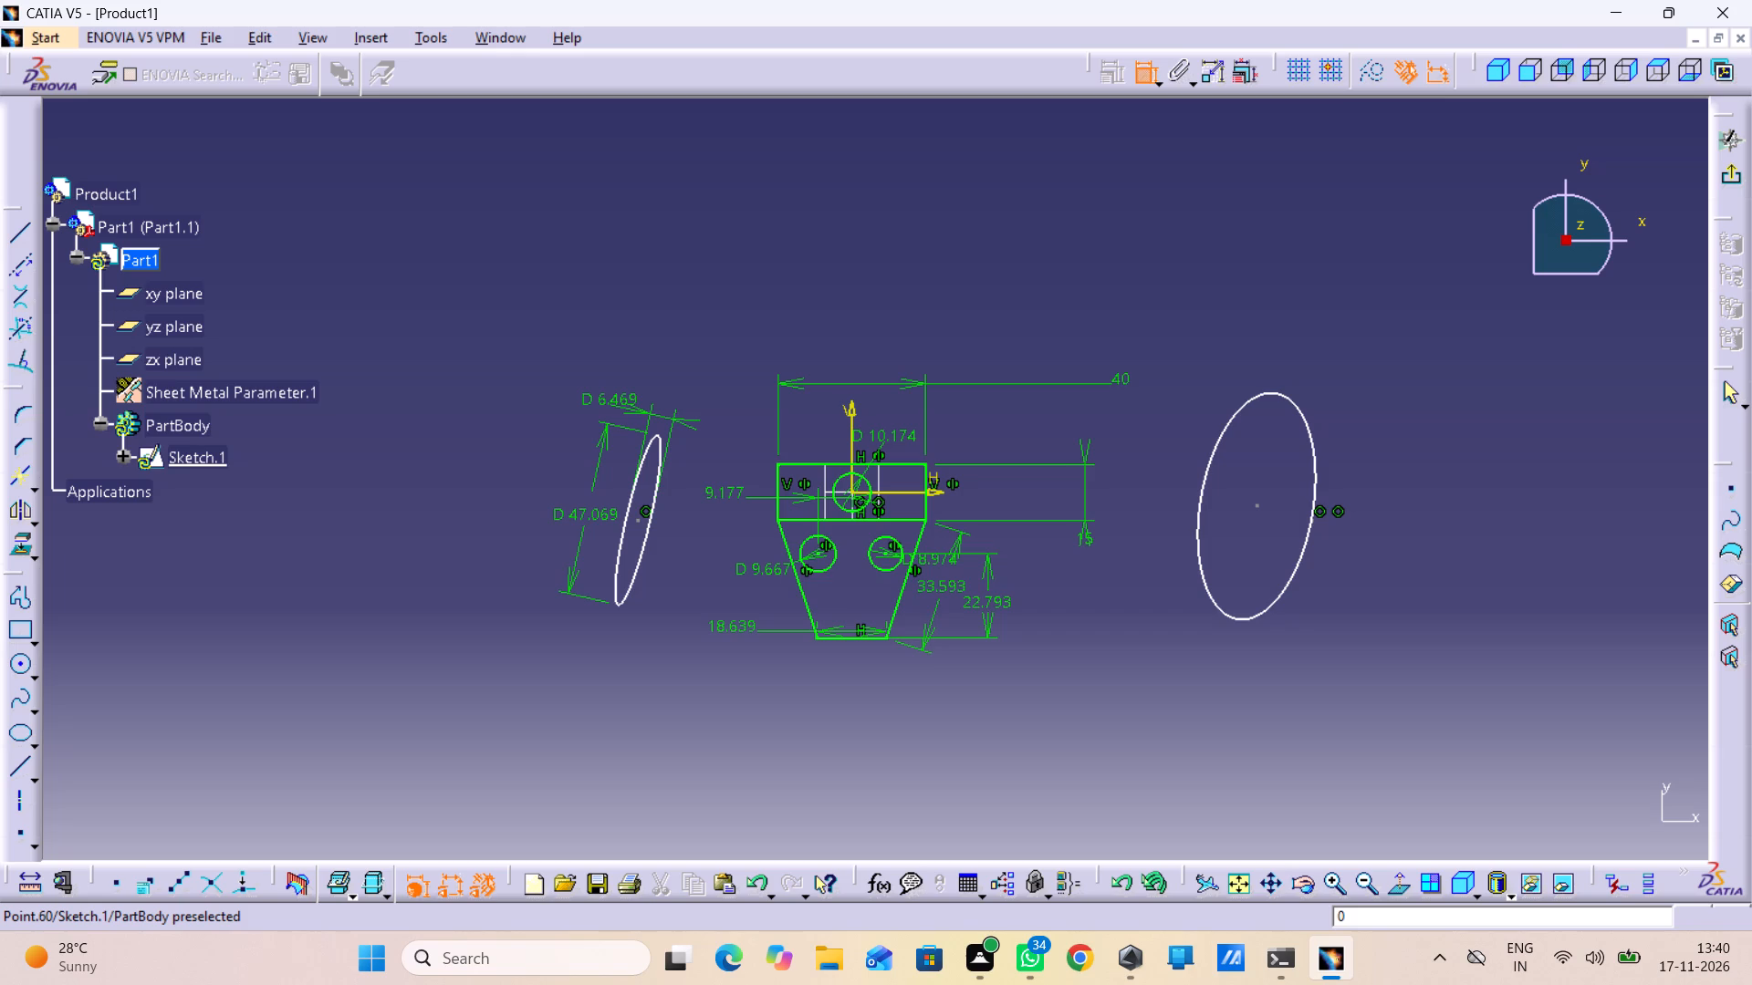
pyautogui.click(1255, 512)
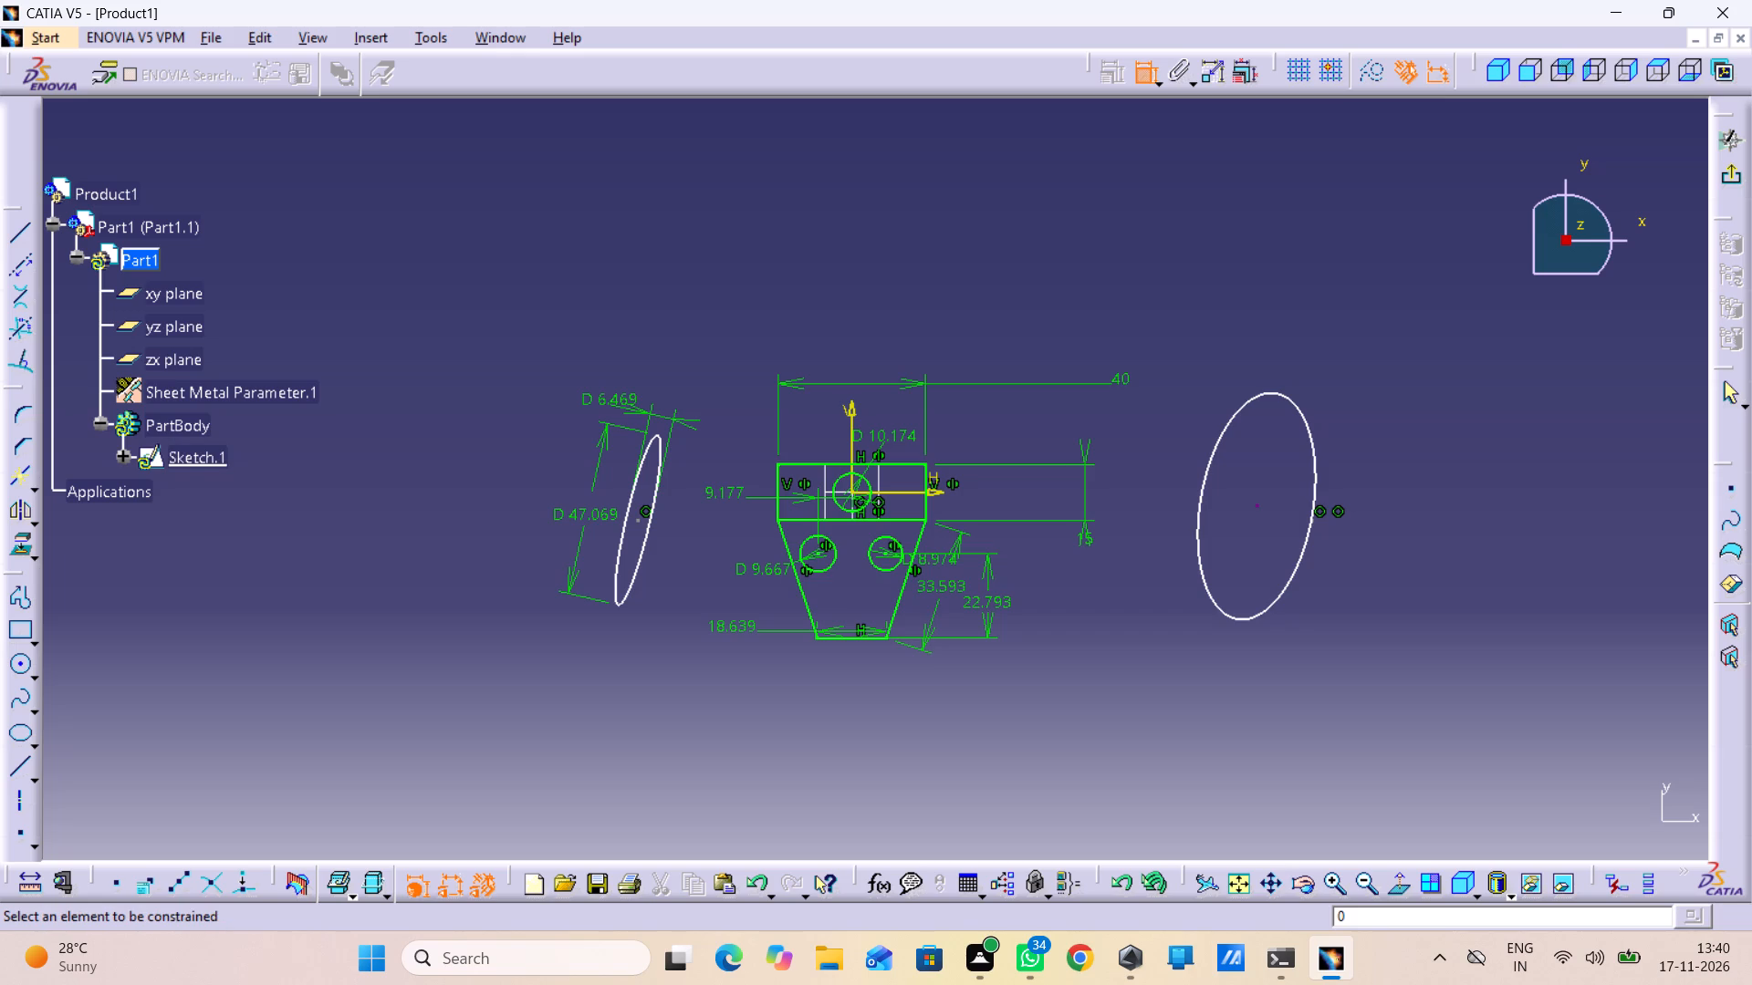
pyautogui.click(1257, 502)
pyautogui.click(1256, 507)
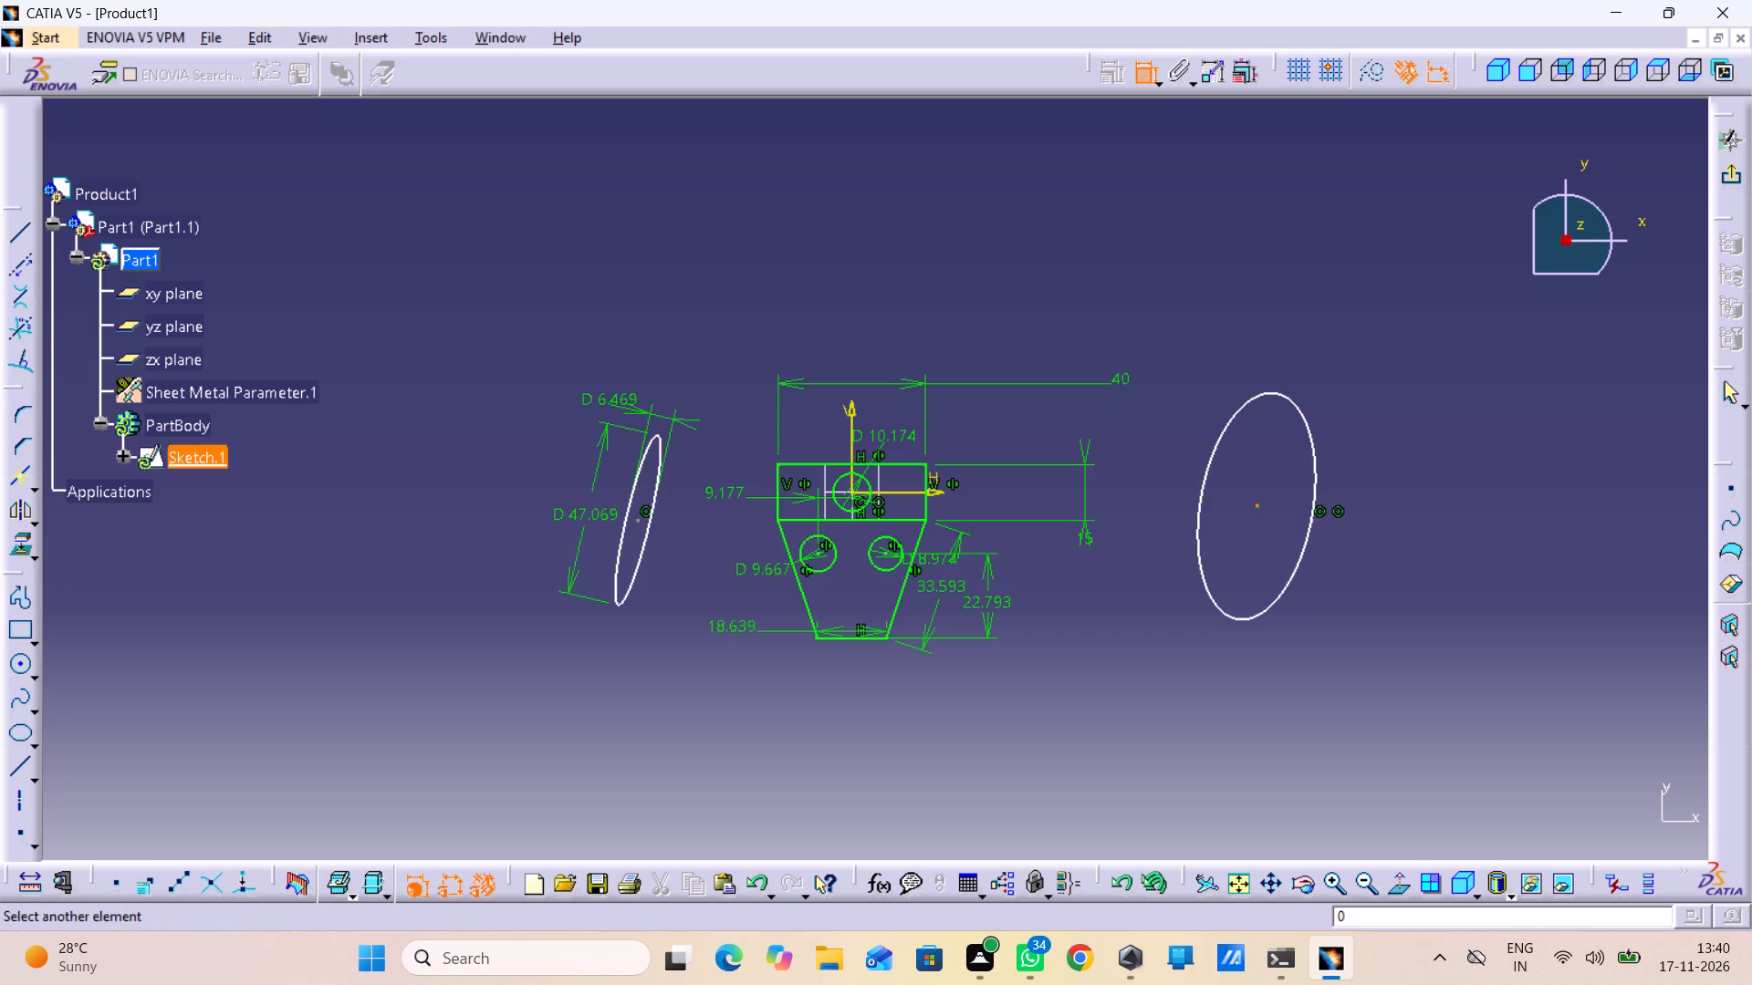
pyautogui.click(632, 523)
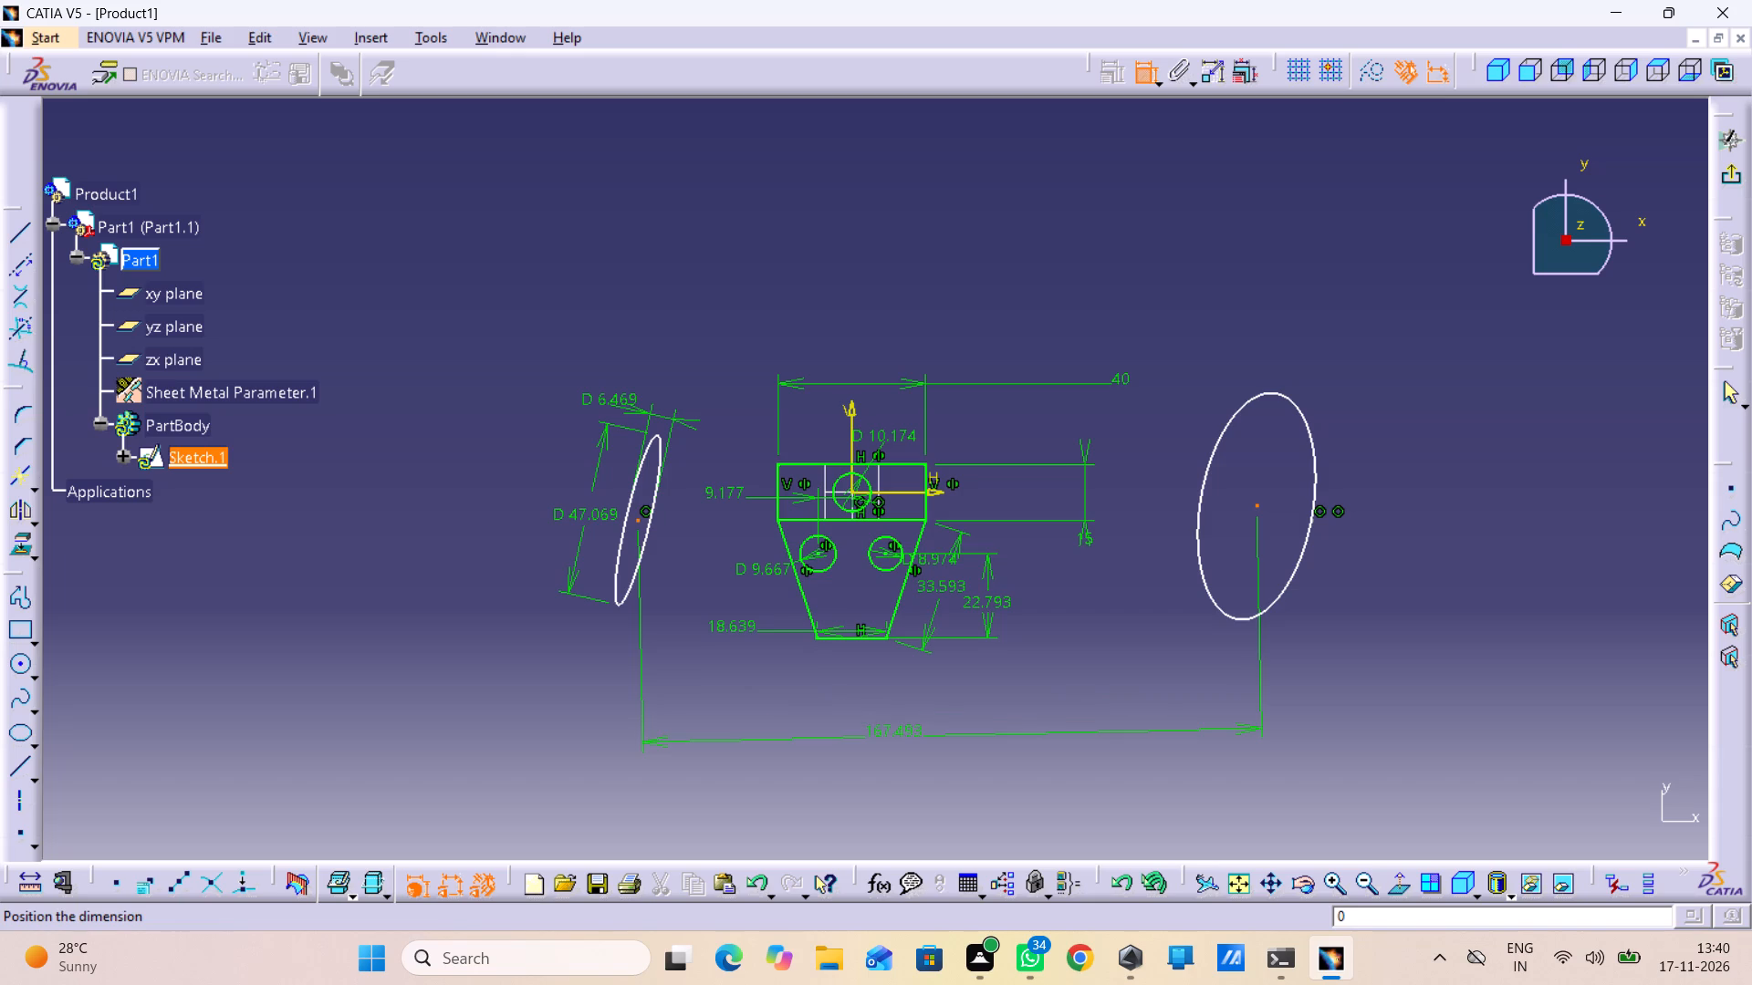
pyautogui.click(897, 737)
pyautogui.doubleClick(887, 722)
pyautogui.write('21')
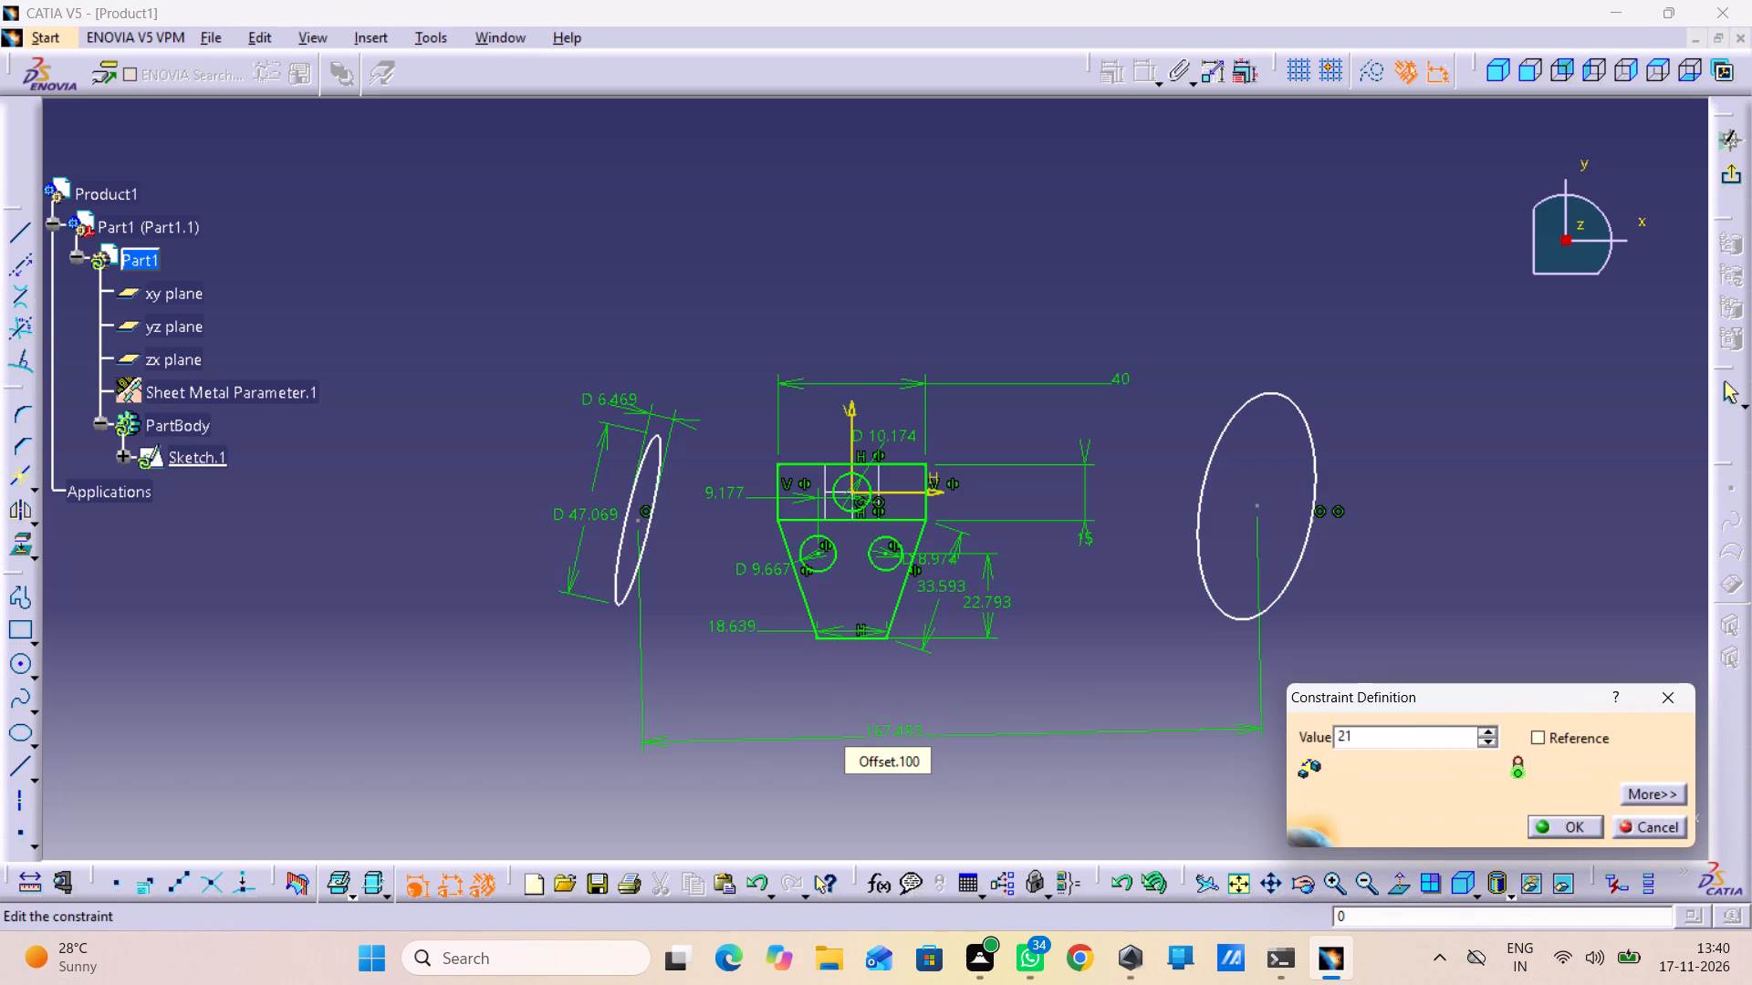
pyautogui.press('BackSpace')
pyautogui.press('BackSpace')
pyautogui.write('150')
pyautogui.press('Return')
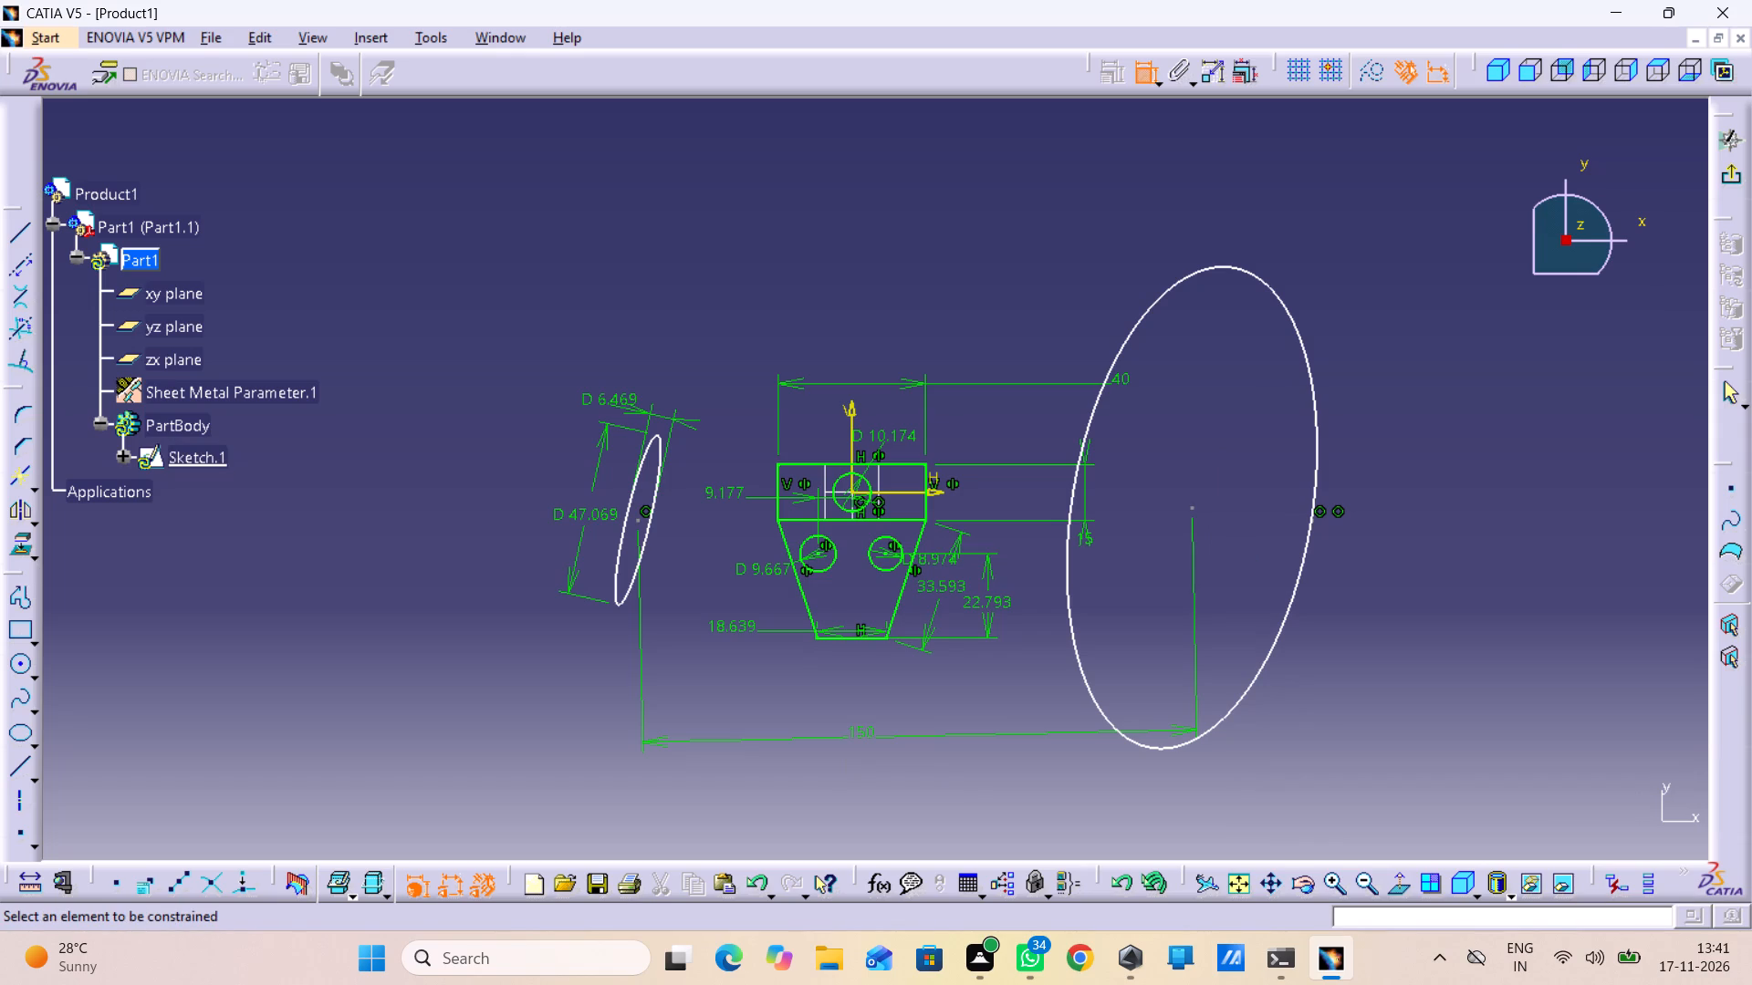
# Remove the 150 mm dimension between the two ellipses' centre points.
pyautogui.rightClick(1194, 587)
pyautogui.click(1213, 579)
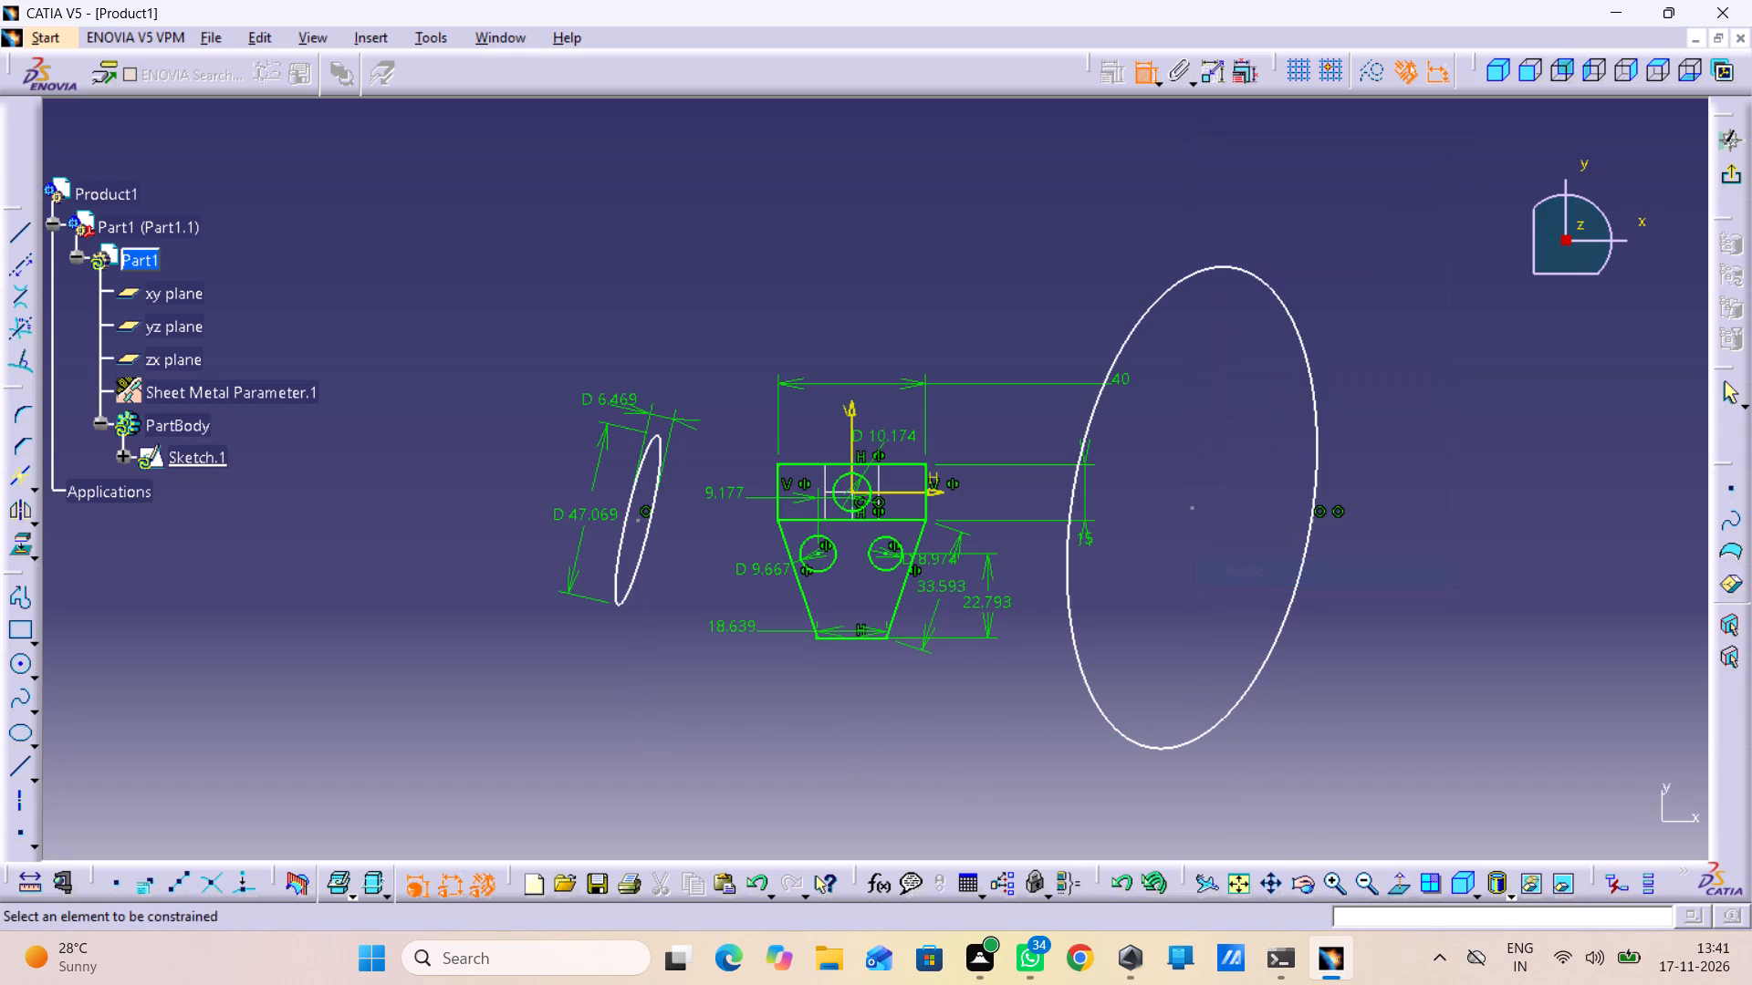
# Dimension the second ellipse's major-axis diameter and set it to 48 mm.
pyautogui.click(1319, 472)
pyautogui.click(1411, 556)
pyautogui.doubleClick(1411, 556)
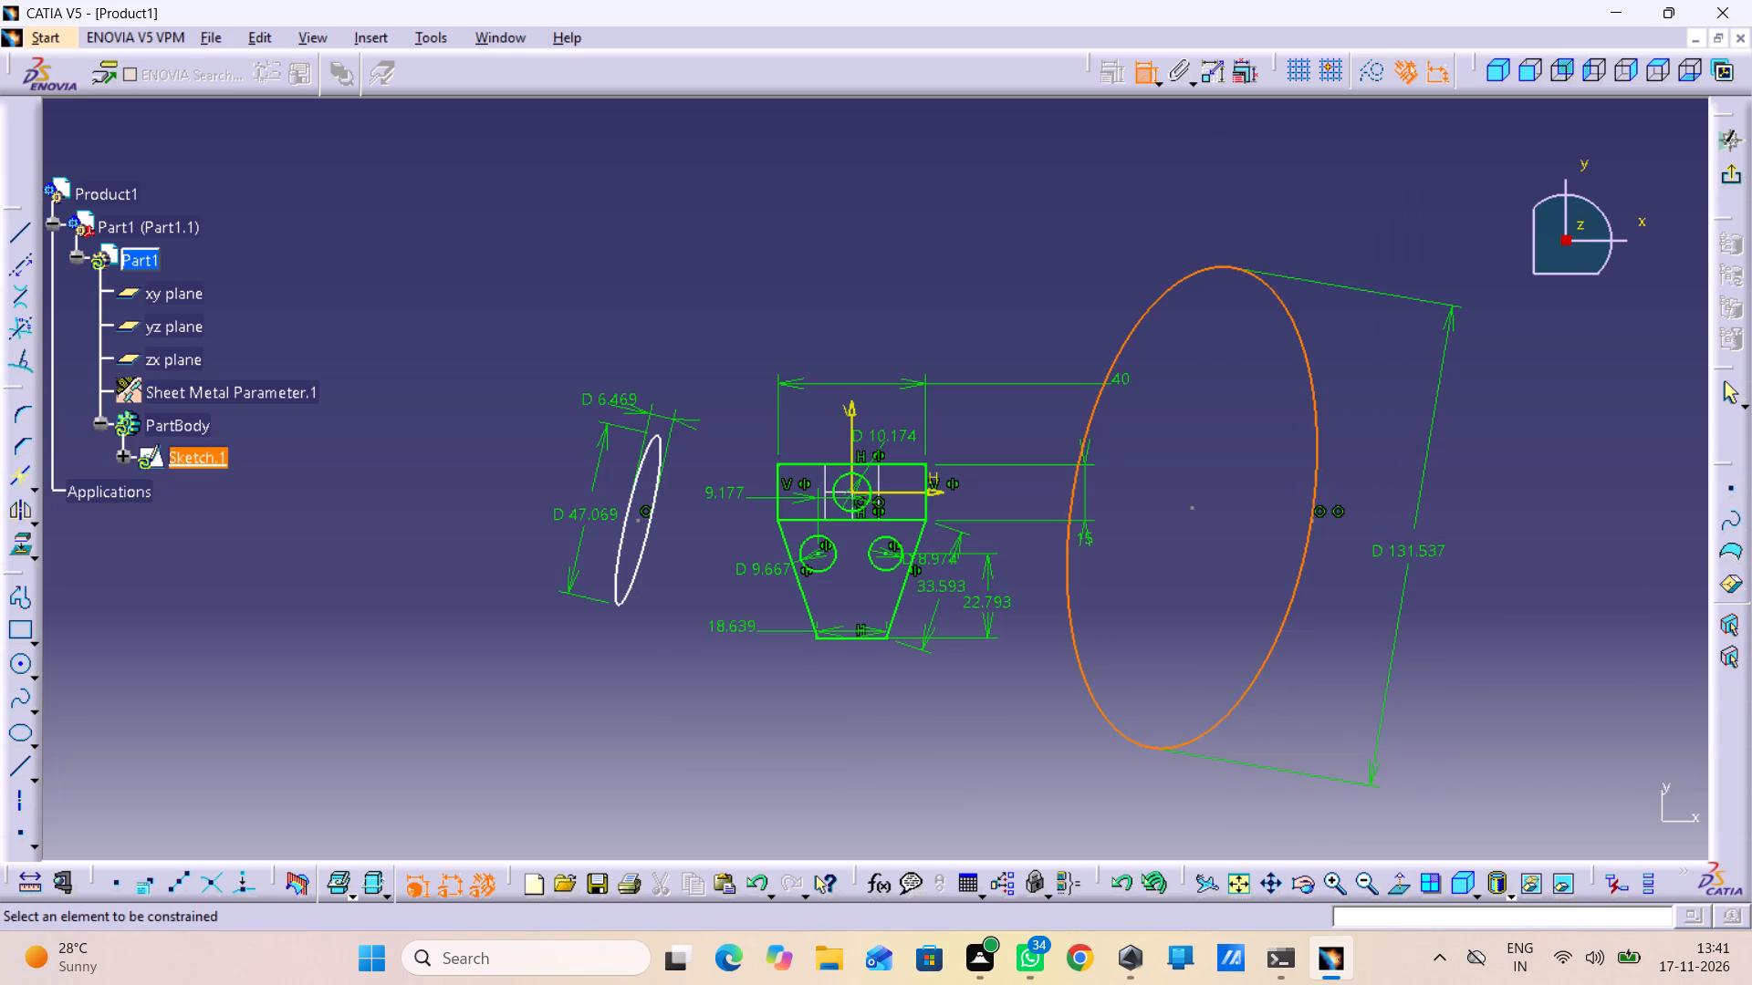
pyautogui.doubleClick(1425, 555)
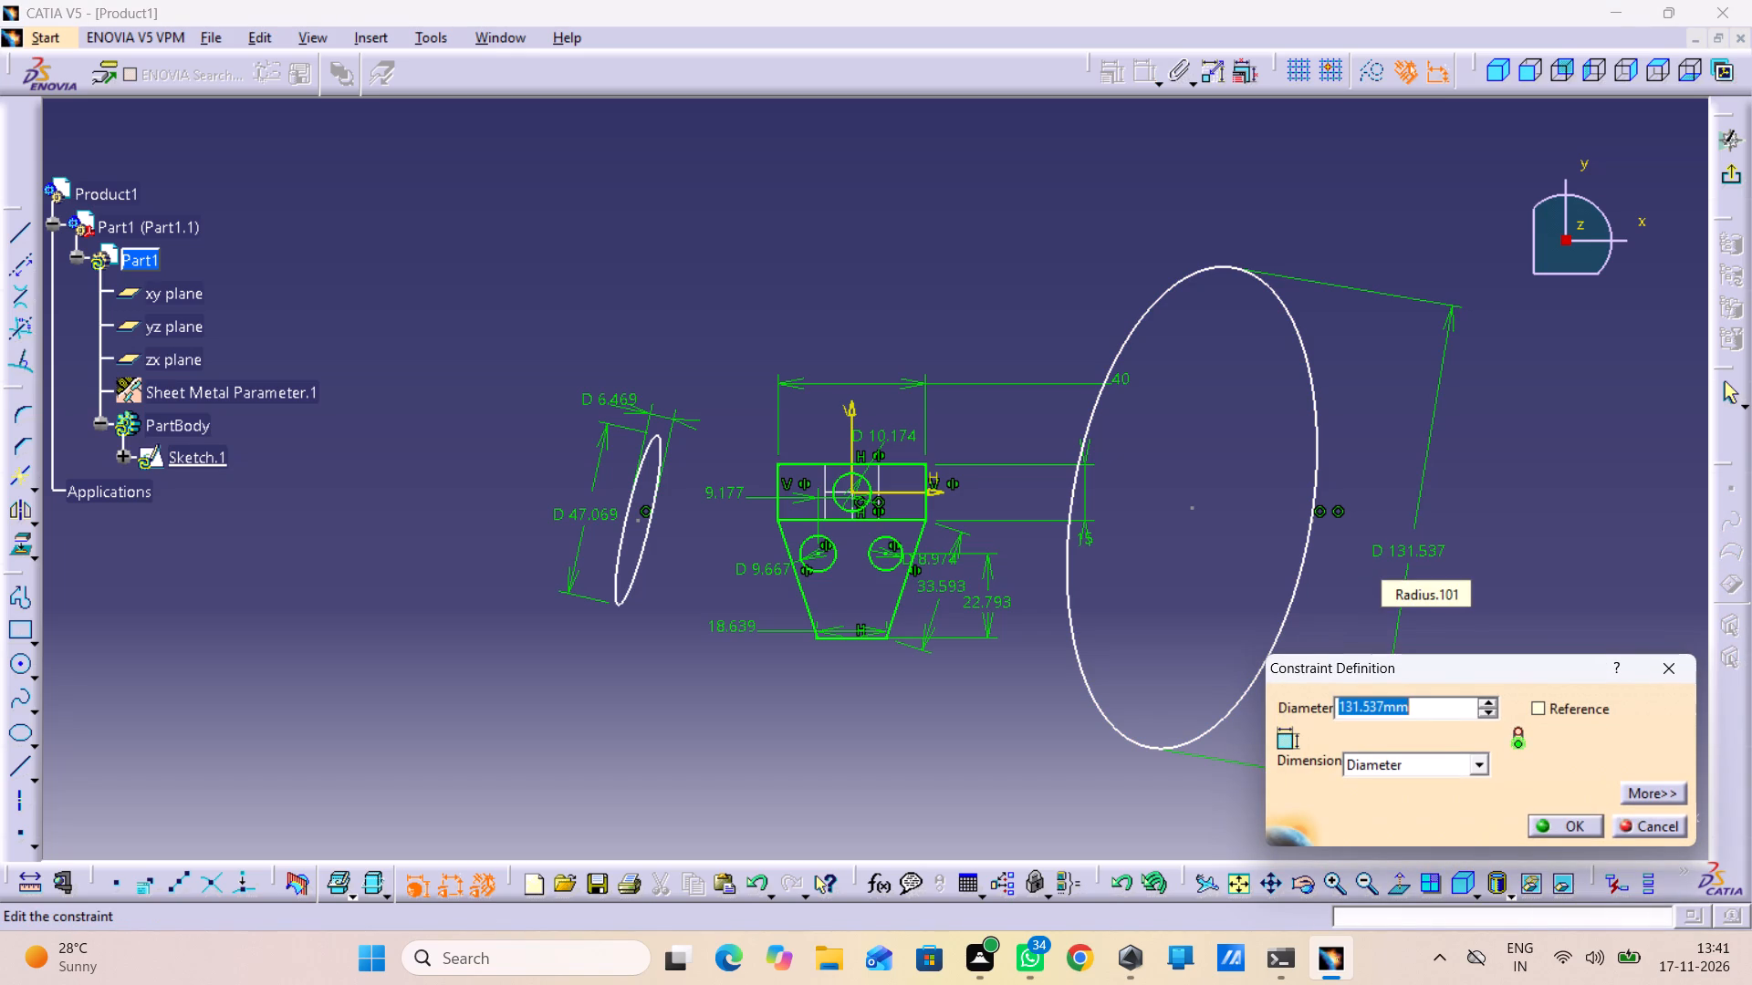
pyautogui.write('40')
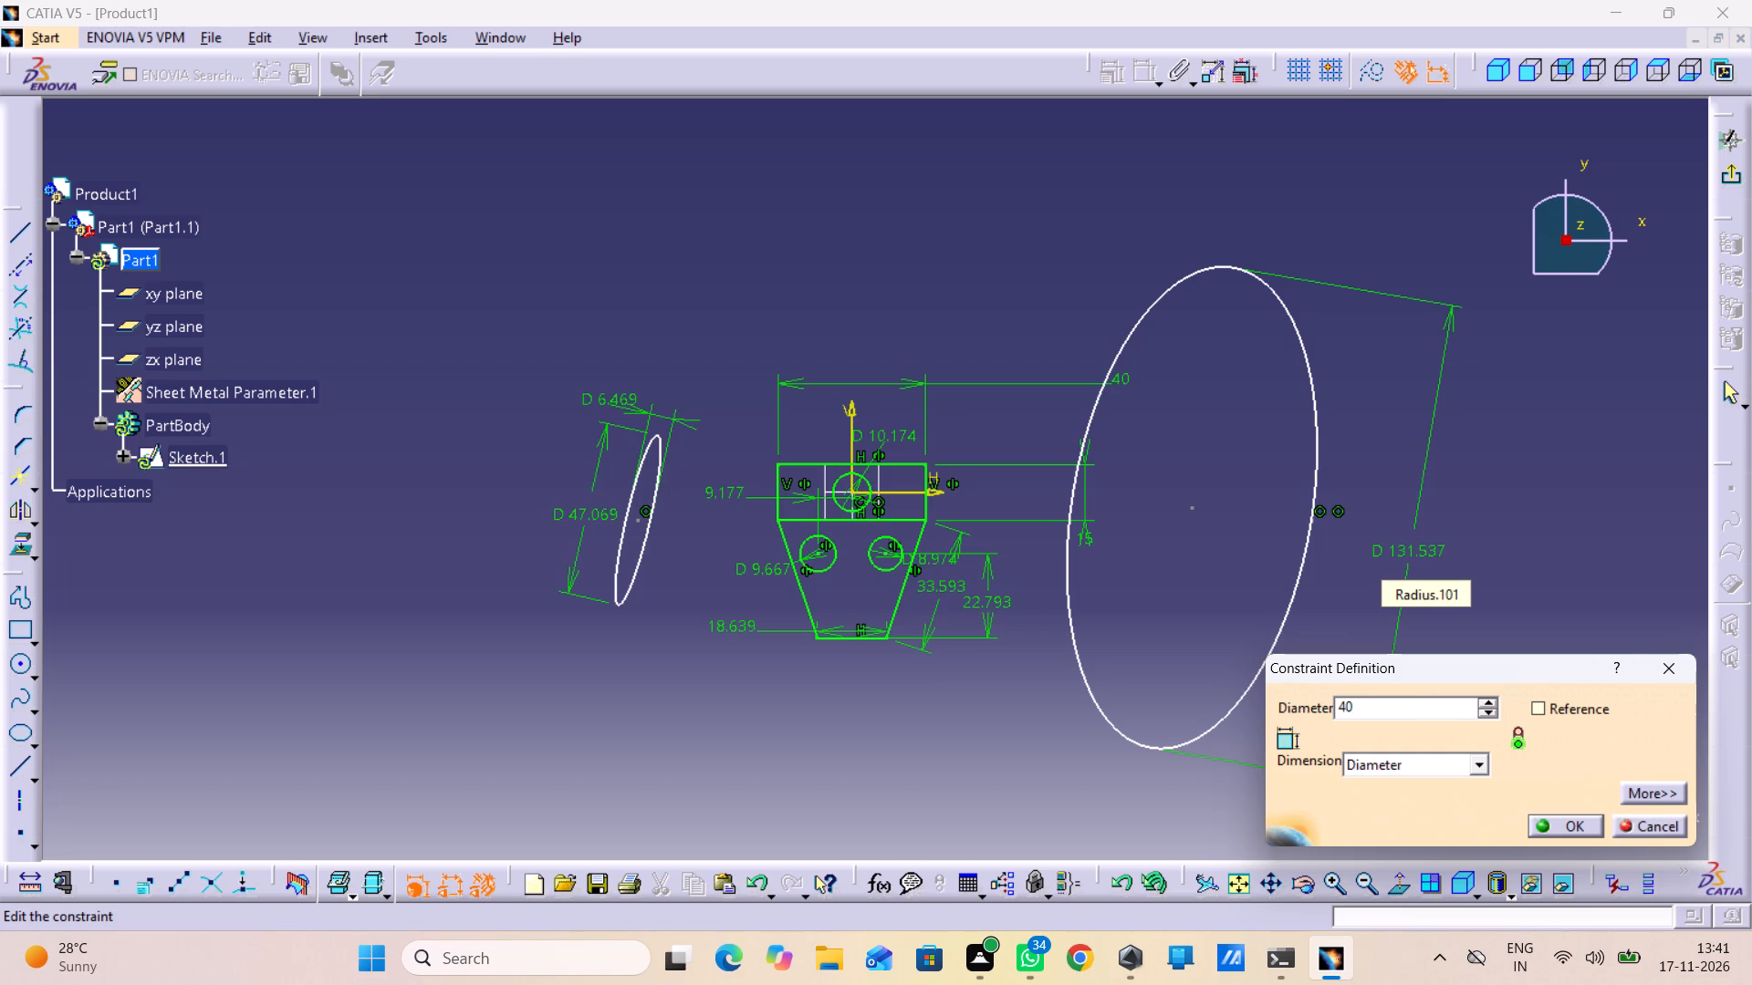
pyautogui.press('BackSpace')
pyautogui.press('BackSpace')
pyautogui.write('48')
pyautogui.press('Return')
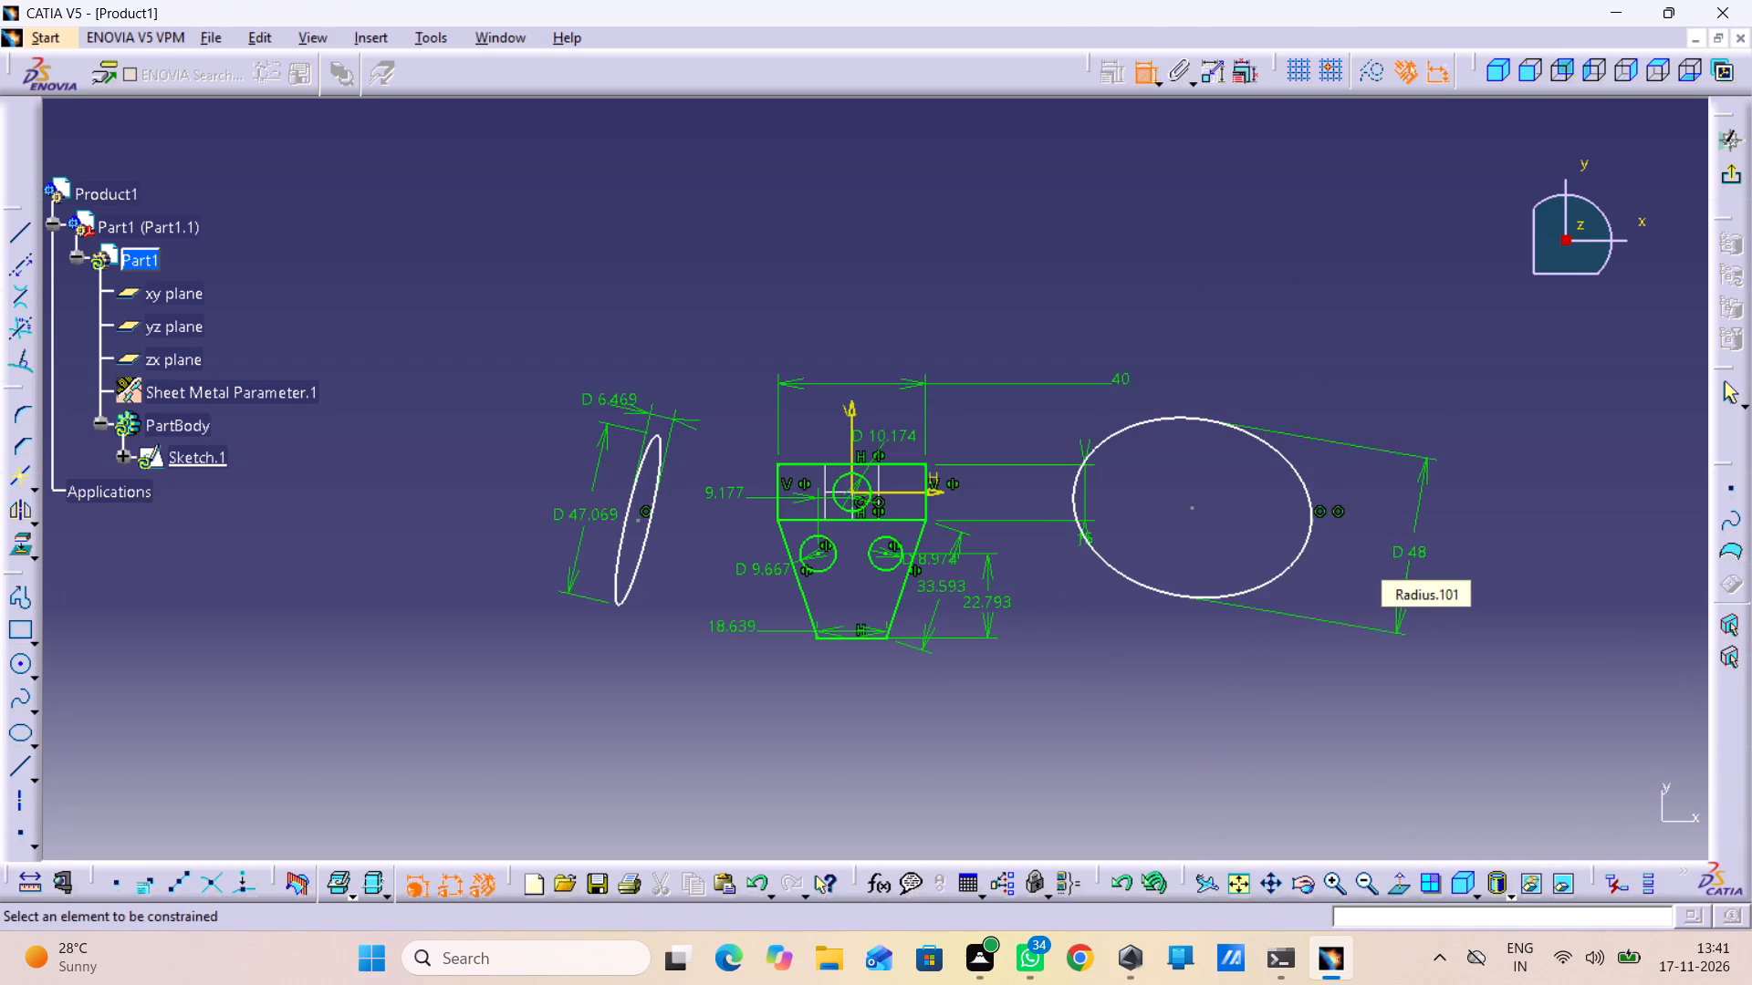
# Add a diameter dimension along the second ellipse's other axis, using the semiminor axis option, and set it to 47 mm.
pyautogui.click(1225, 426)
pyautogui.rightClick(1203, 477)
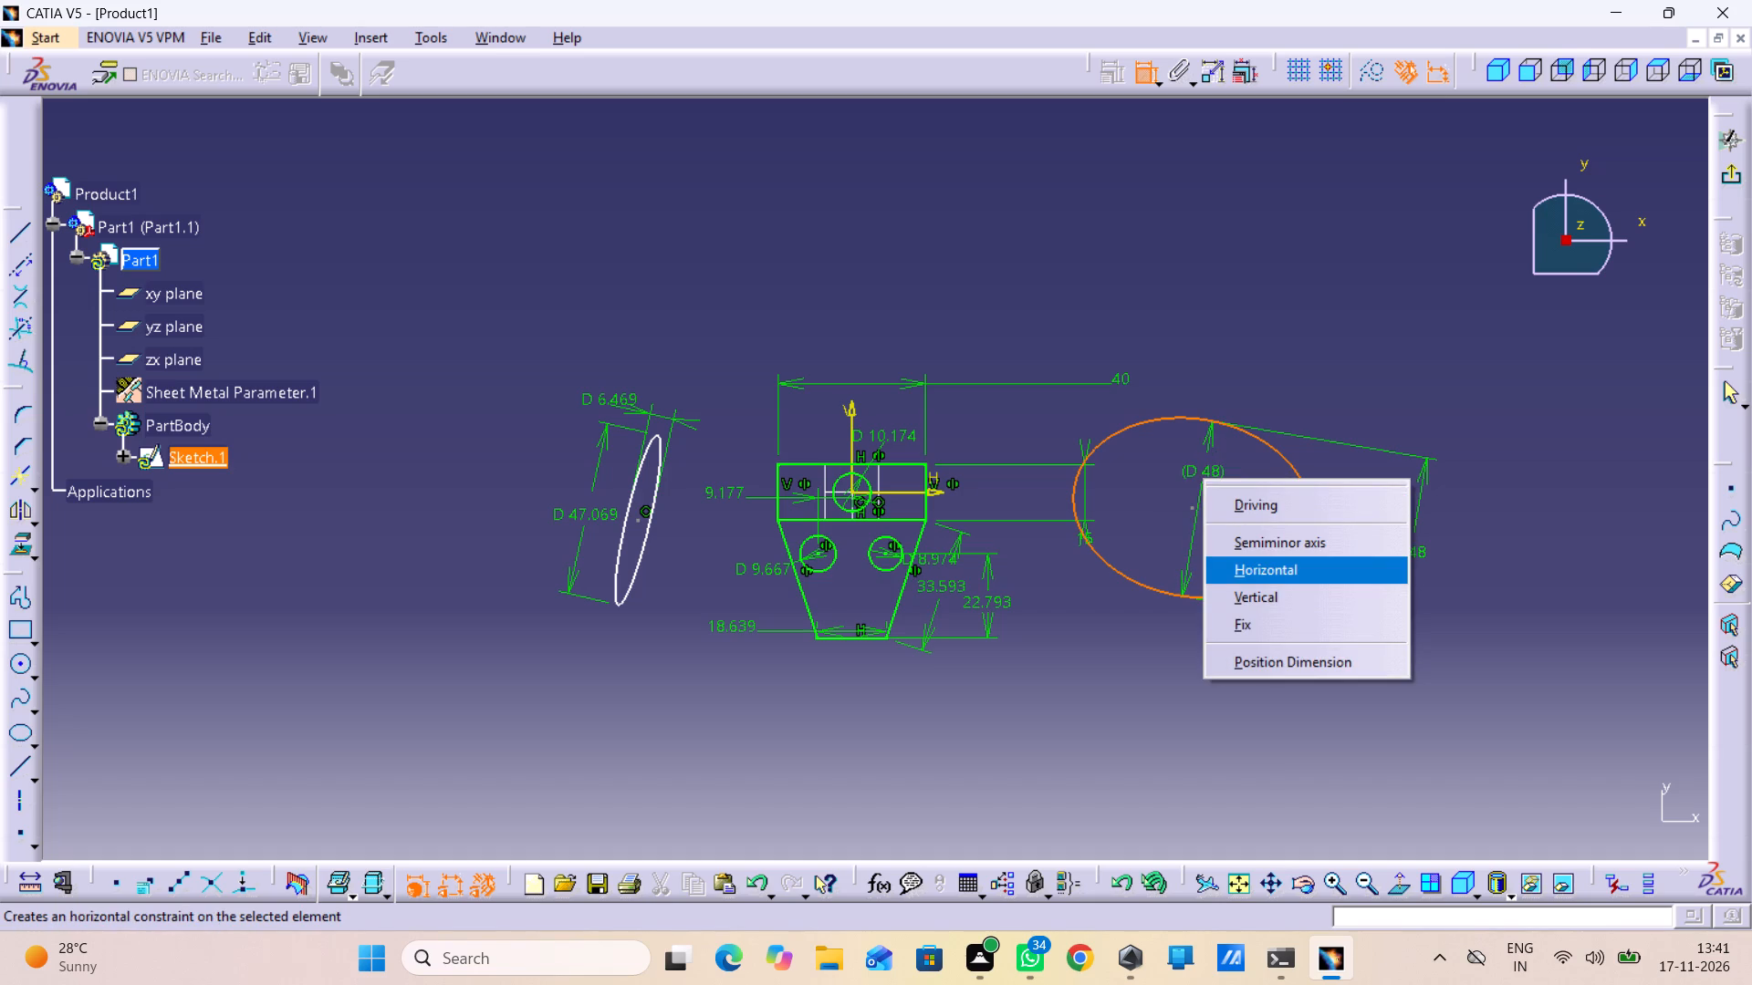
pyautogui.click(1289, 538)
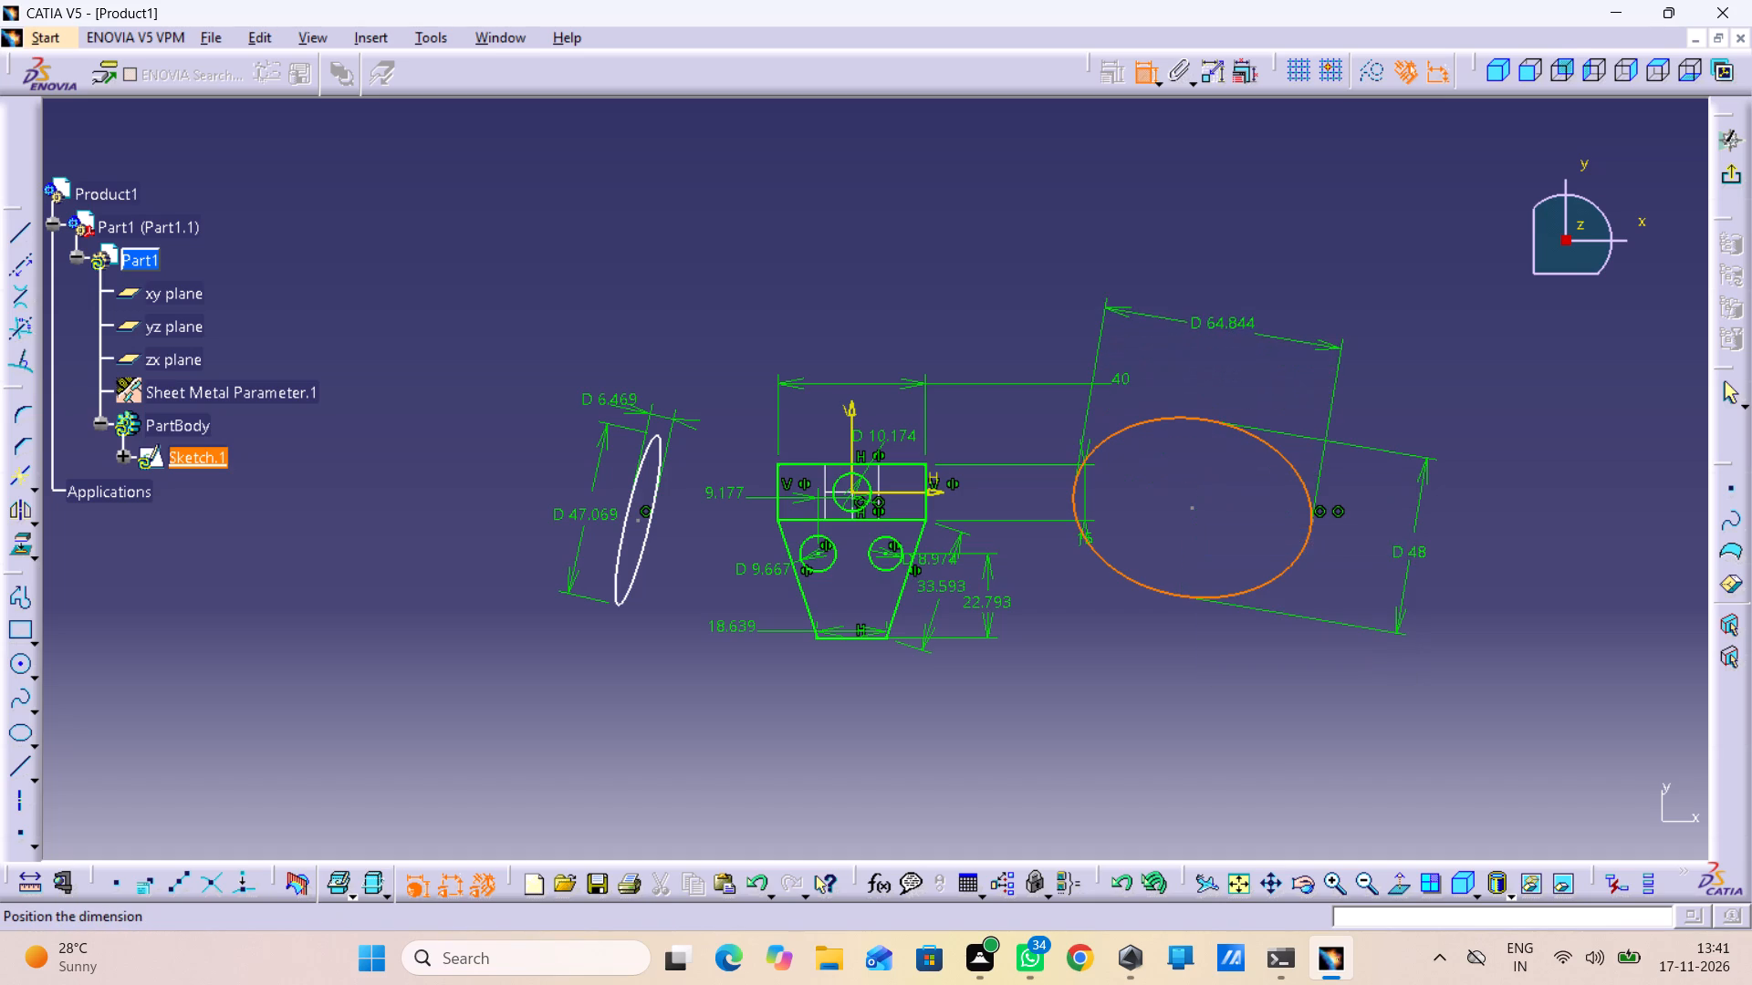
pyautogui.click(1274, 368)
pyautogui.doubleClick(1239, 350)
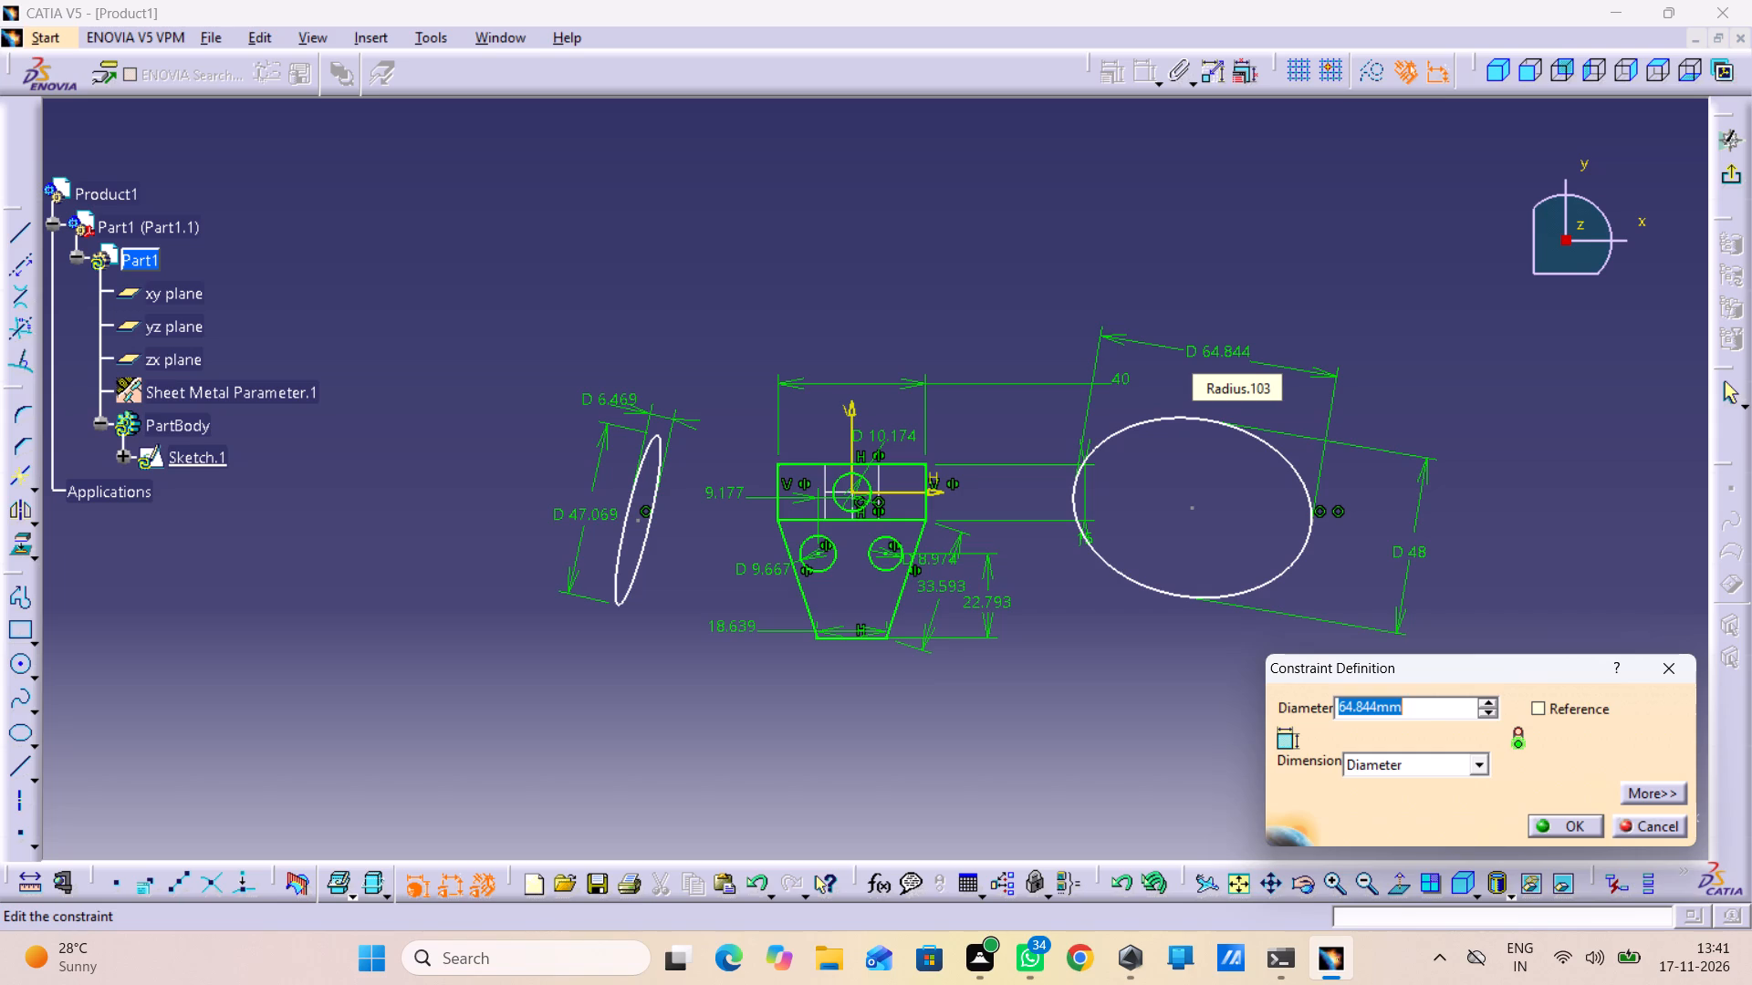
pyautogui.write('47')
pyautogui.press('Return')
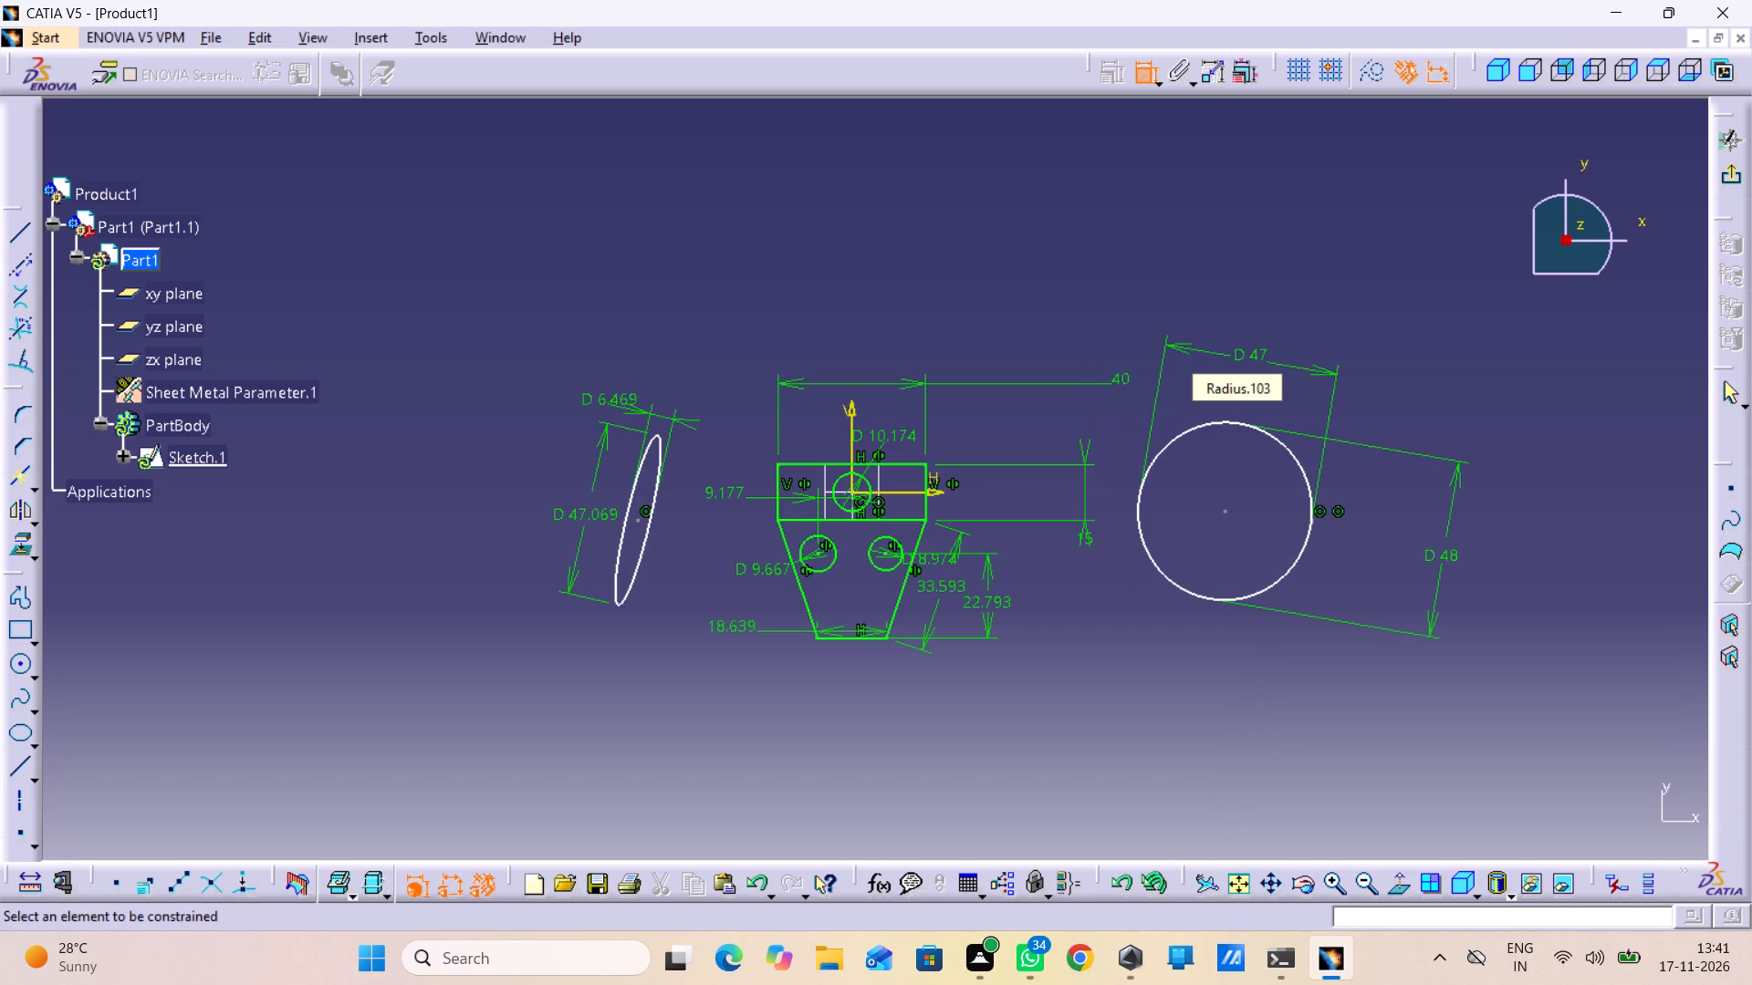
# Set the second ellipse's 48 mm diameter to 64 mm.
pyautogui.doubleClick(1435, 552)
pyautogui.write('64')
pyautogui.press('Return')
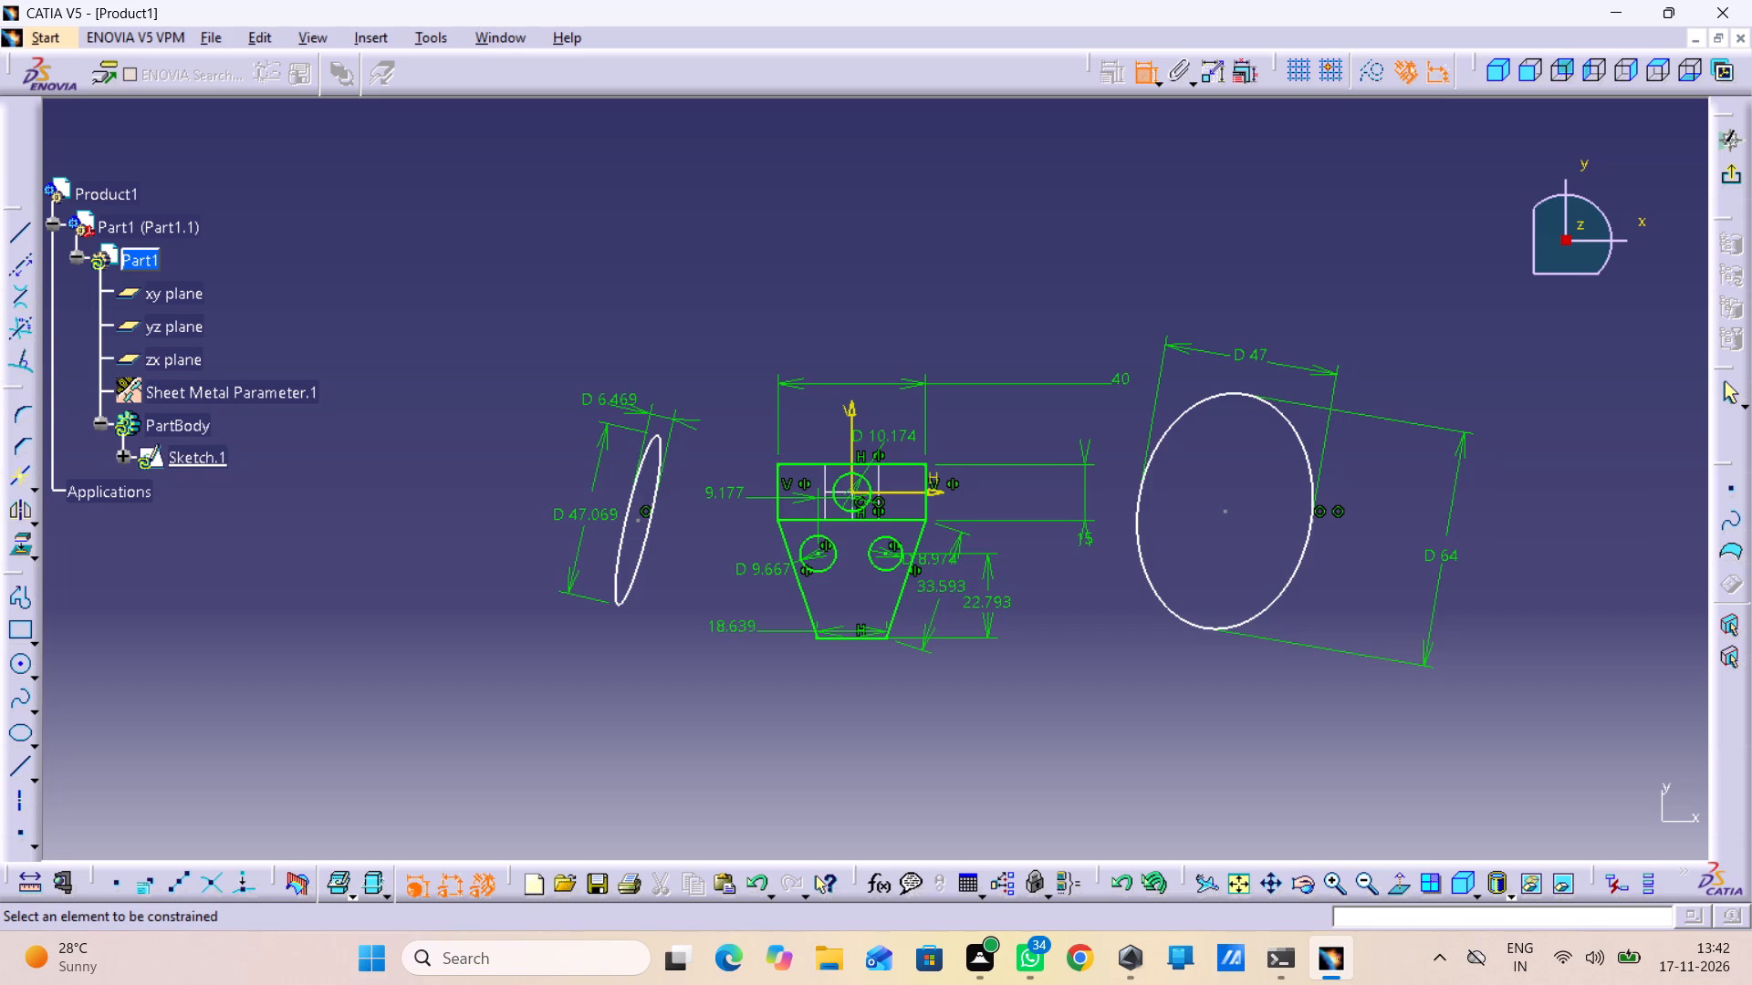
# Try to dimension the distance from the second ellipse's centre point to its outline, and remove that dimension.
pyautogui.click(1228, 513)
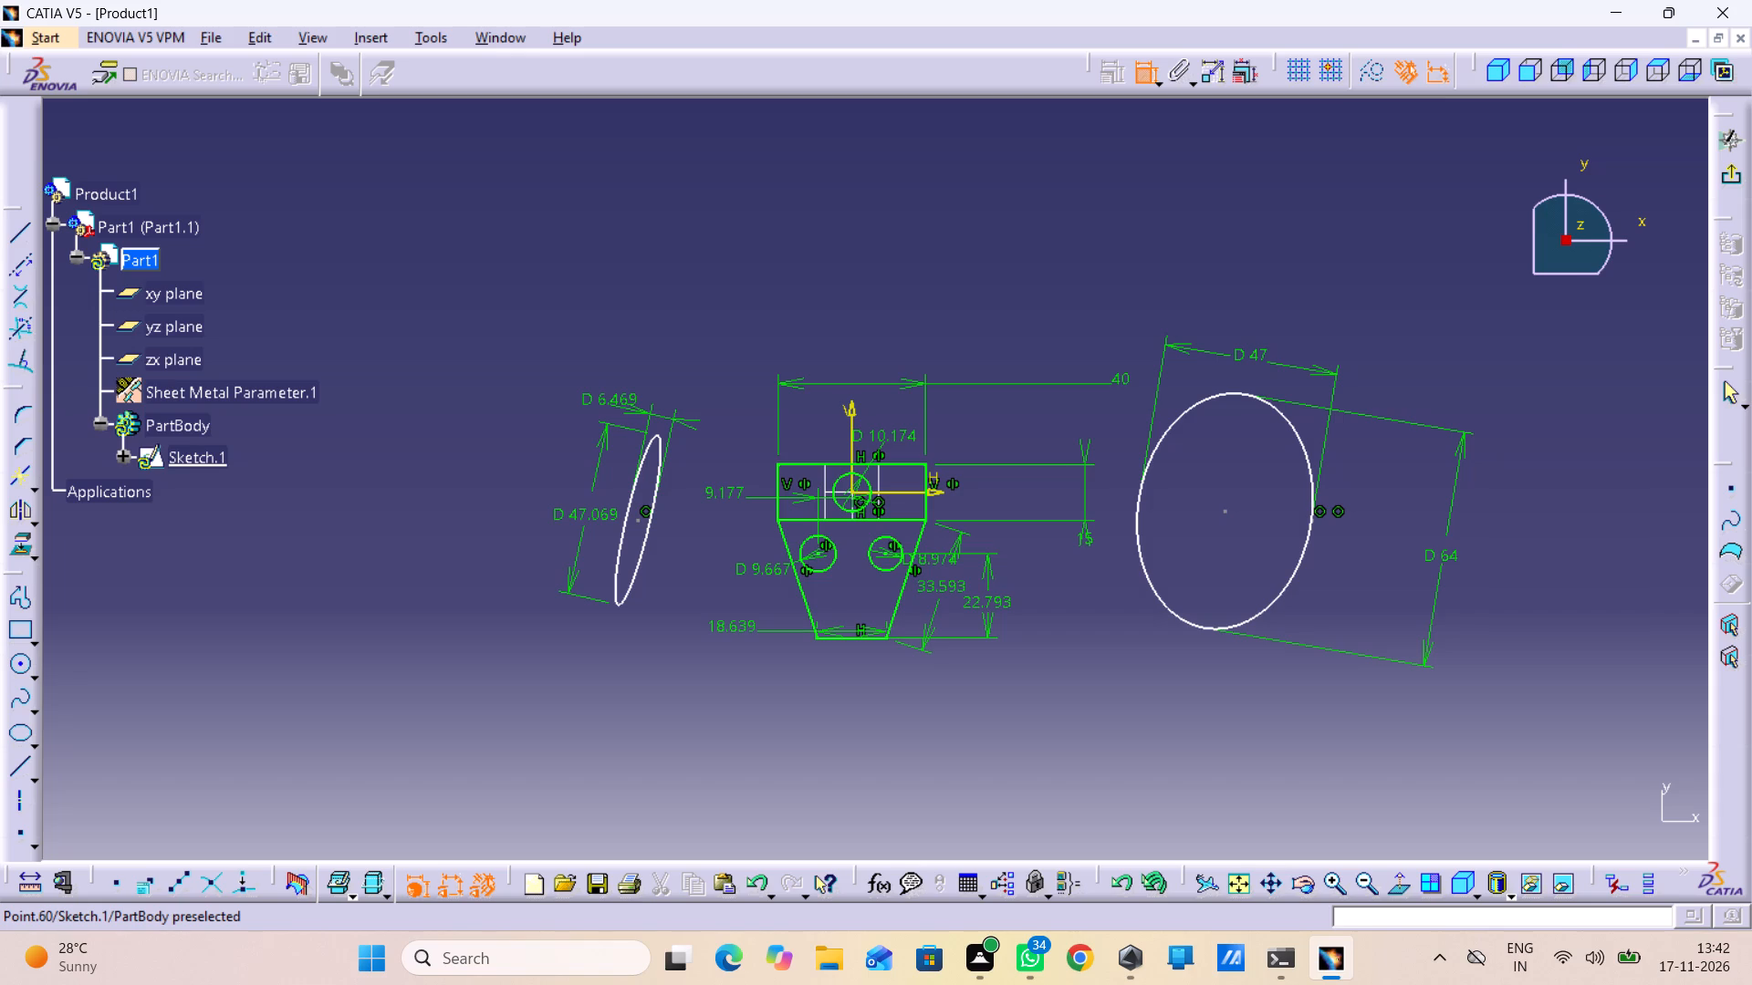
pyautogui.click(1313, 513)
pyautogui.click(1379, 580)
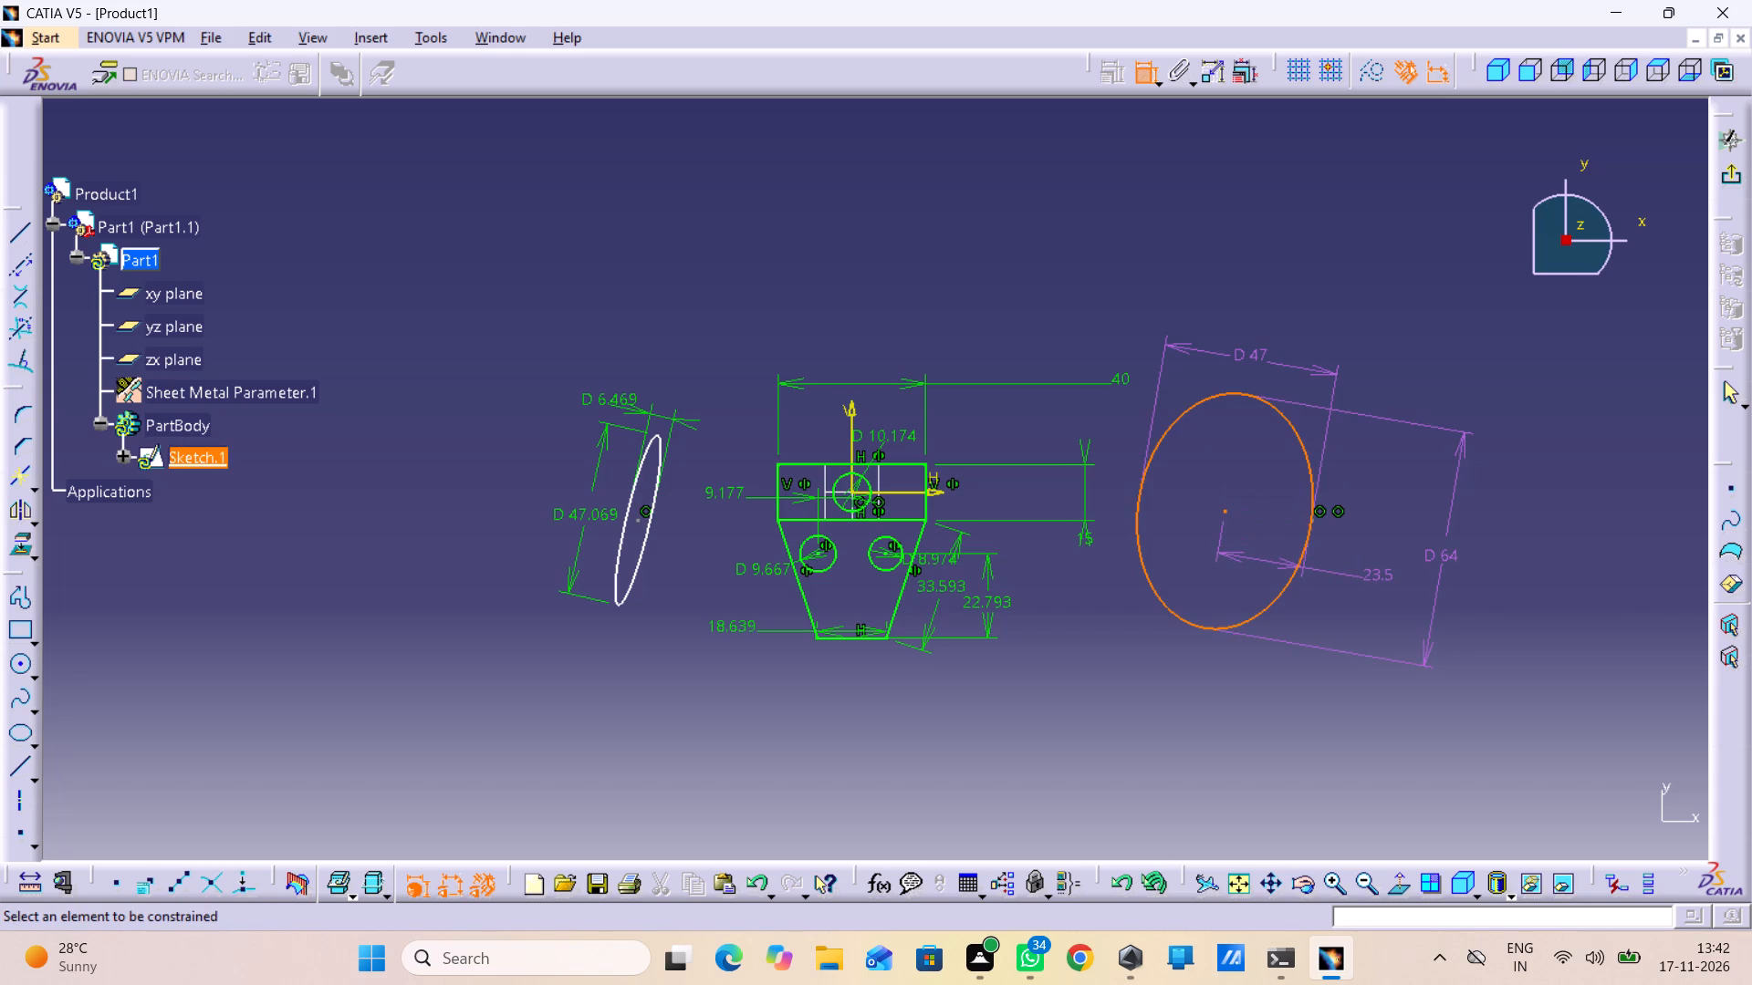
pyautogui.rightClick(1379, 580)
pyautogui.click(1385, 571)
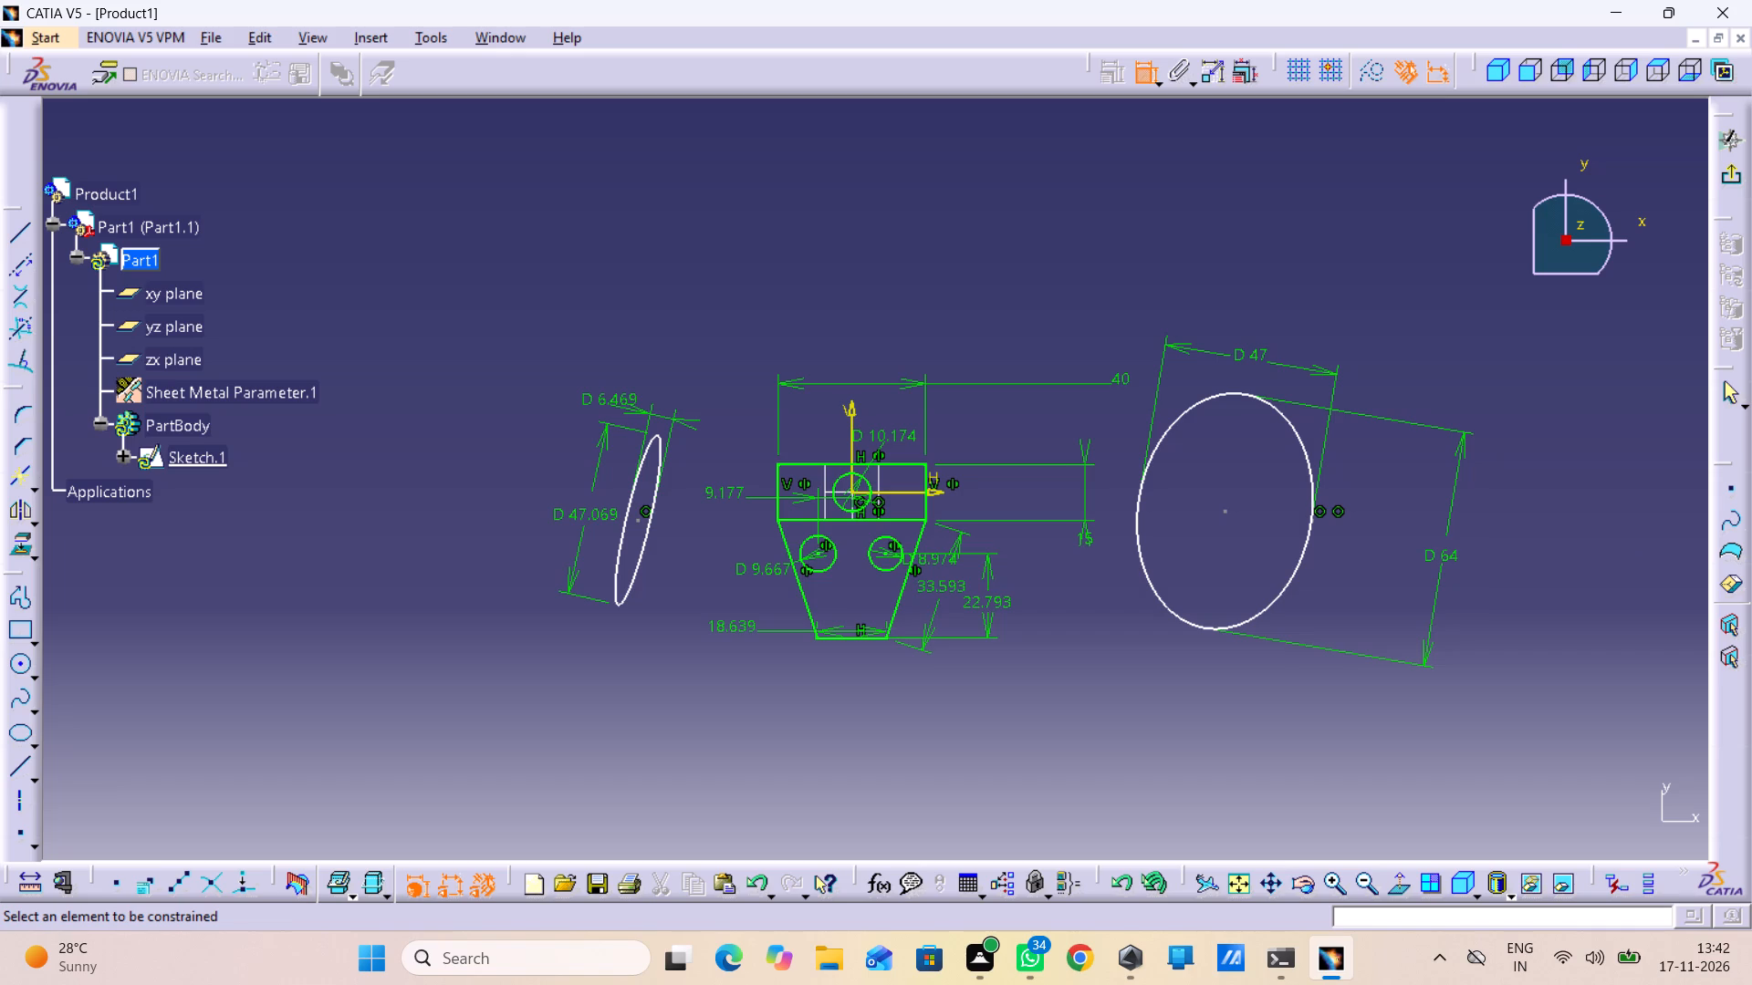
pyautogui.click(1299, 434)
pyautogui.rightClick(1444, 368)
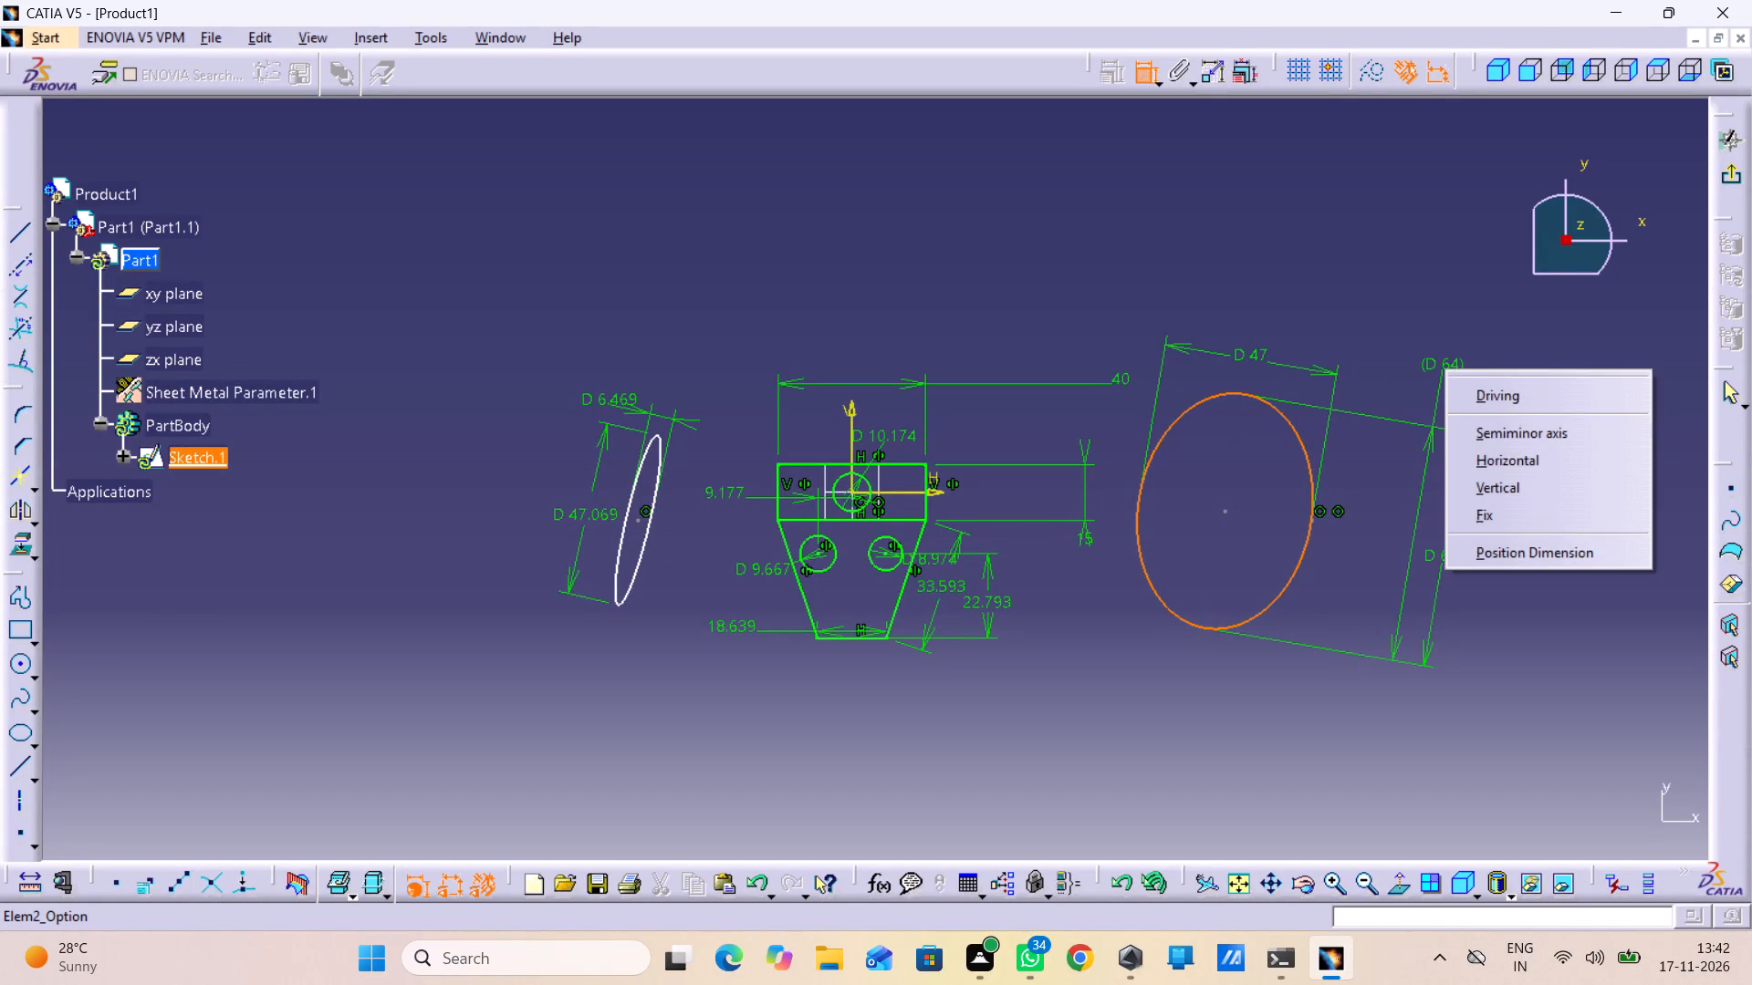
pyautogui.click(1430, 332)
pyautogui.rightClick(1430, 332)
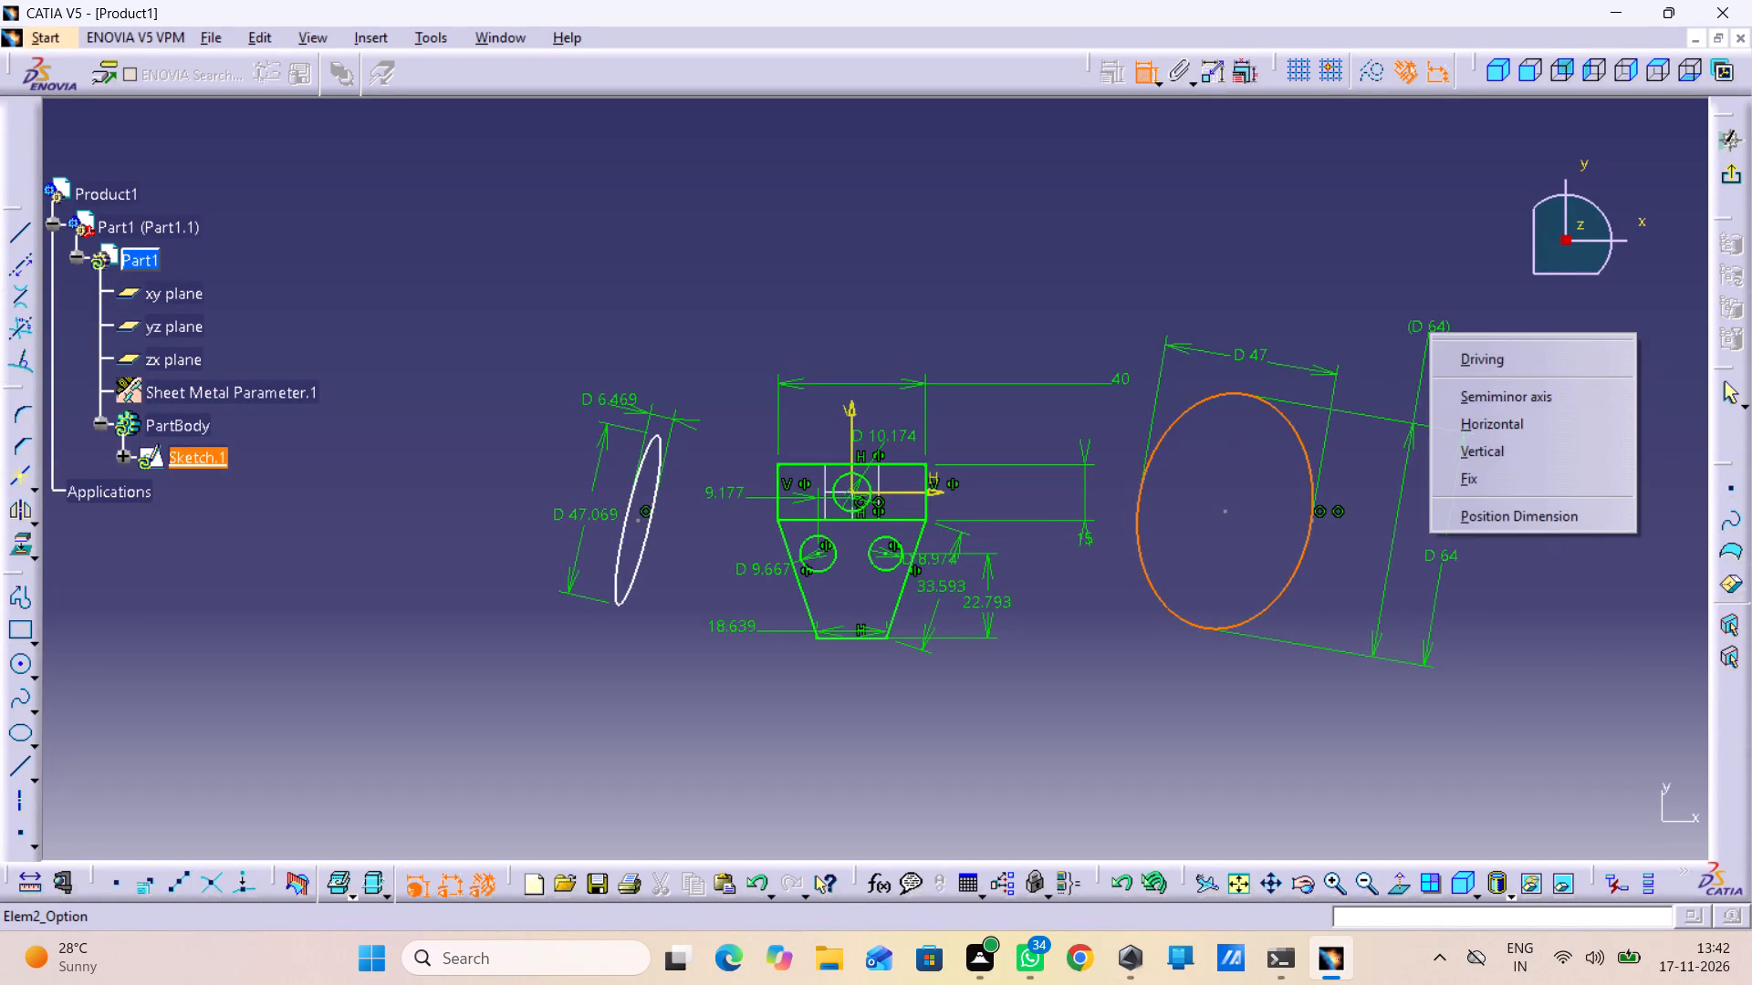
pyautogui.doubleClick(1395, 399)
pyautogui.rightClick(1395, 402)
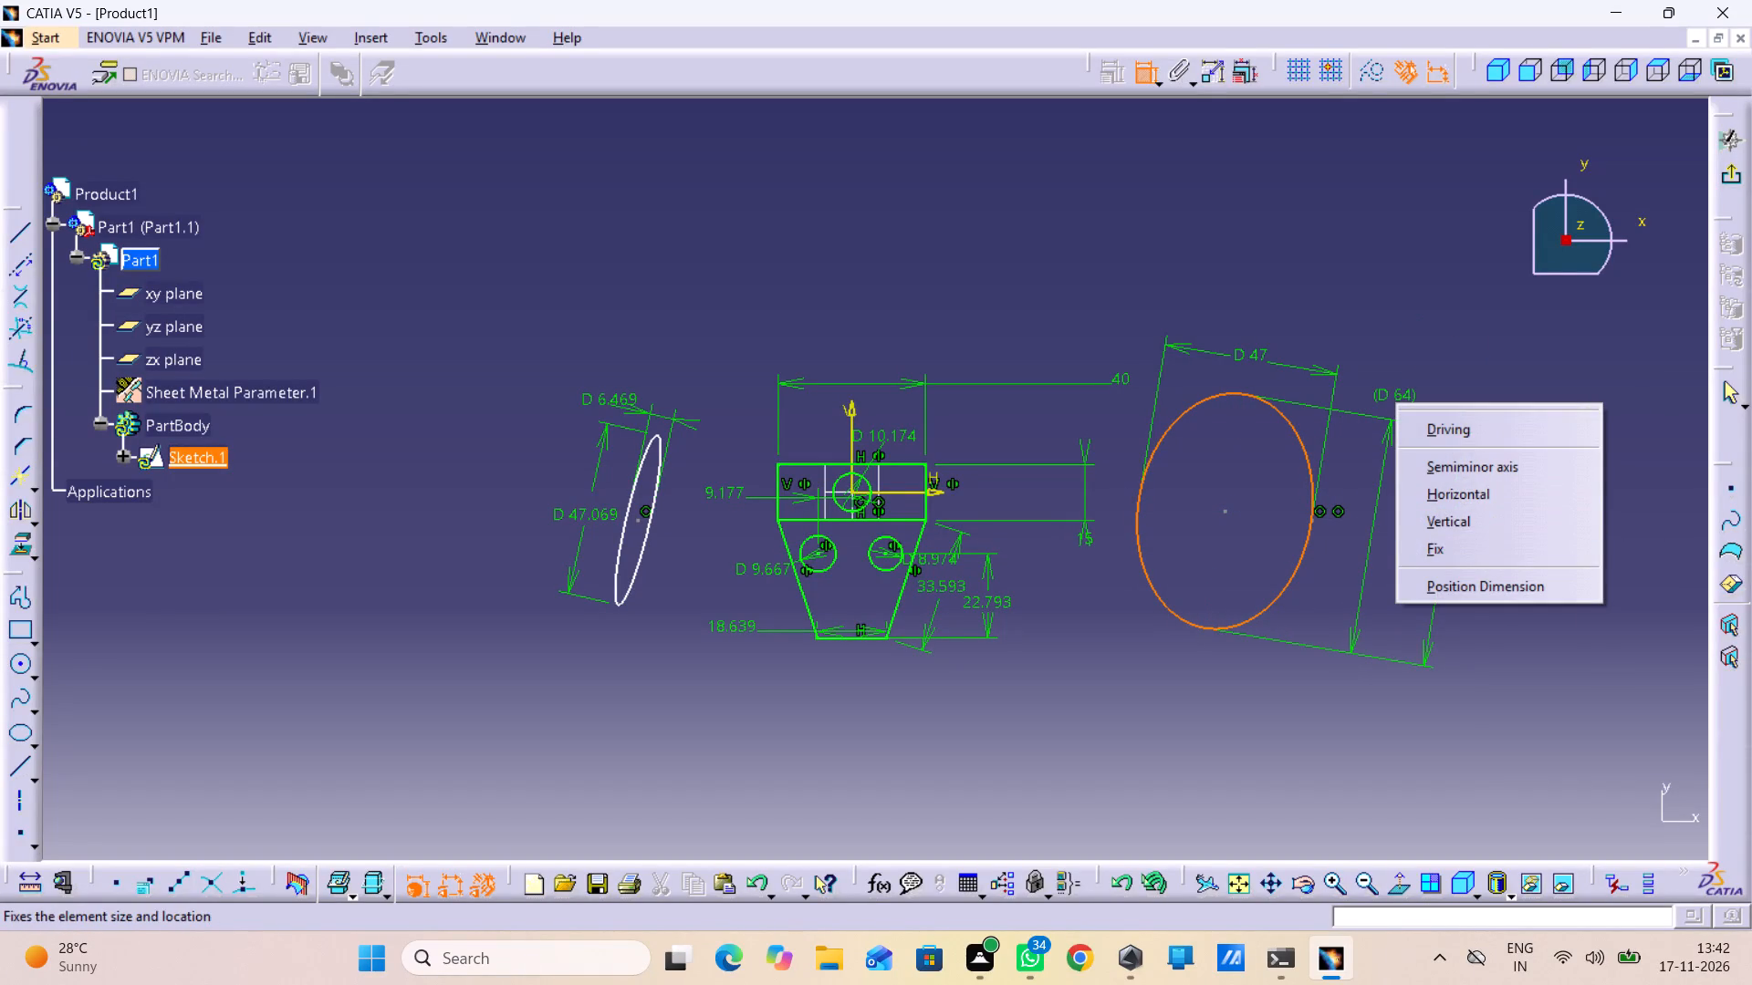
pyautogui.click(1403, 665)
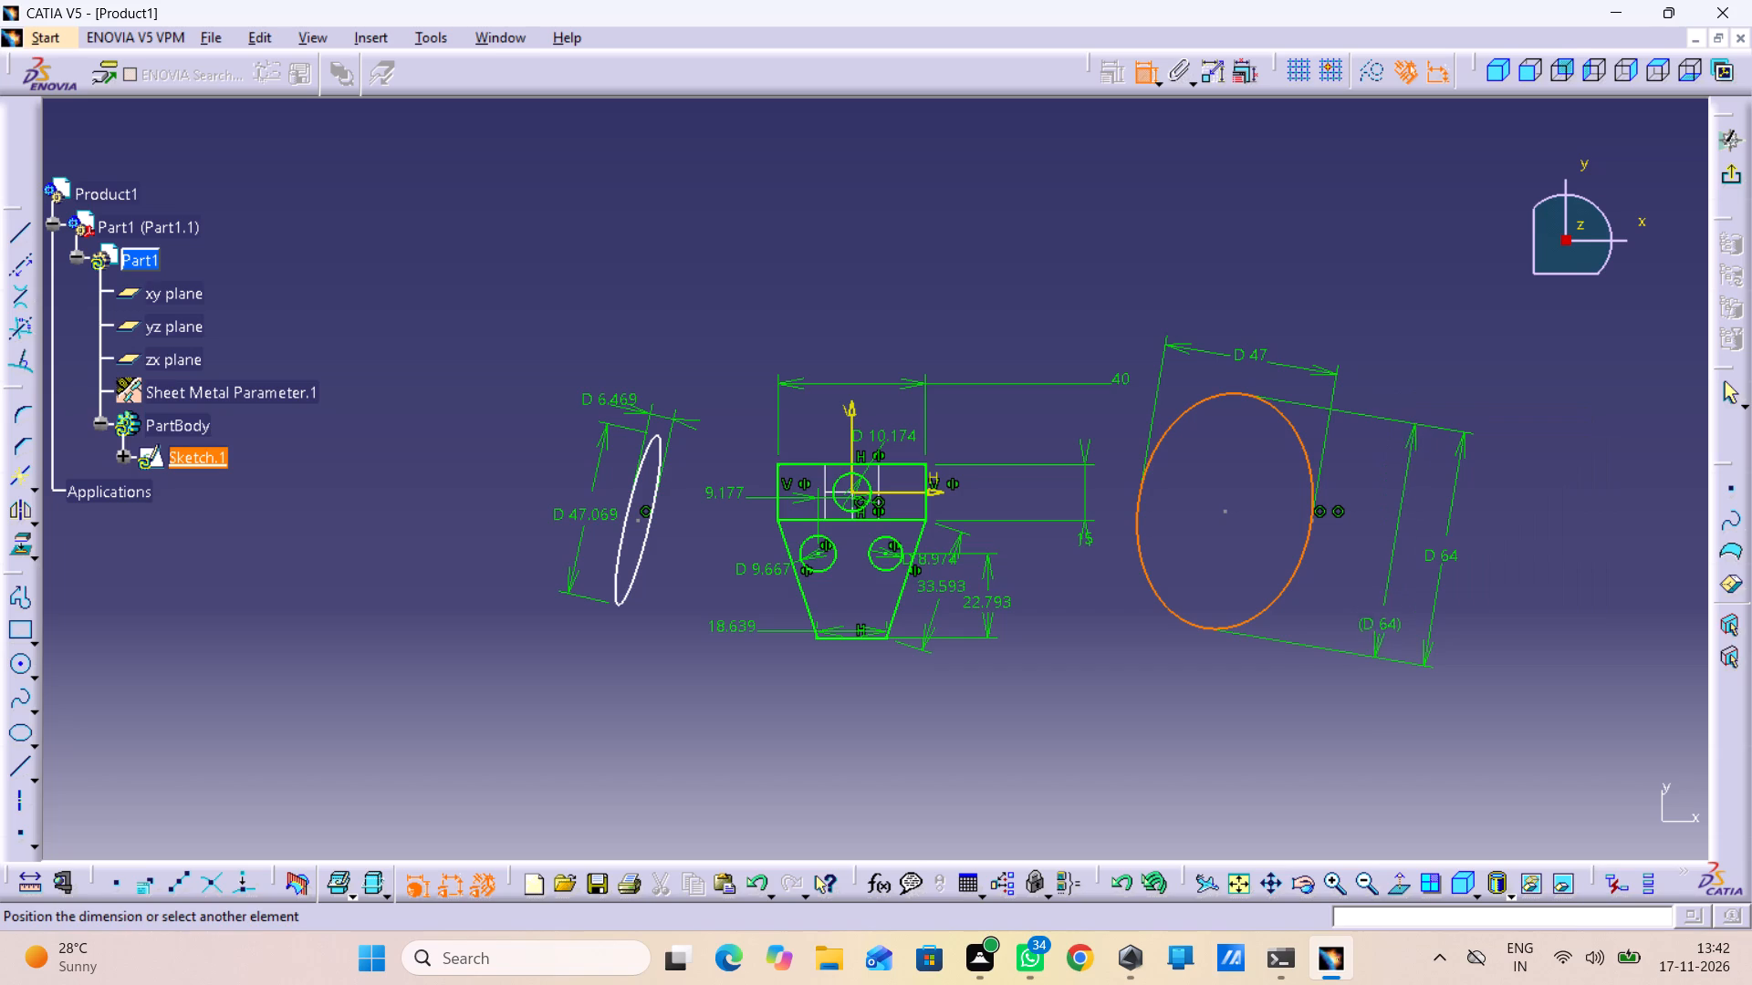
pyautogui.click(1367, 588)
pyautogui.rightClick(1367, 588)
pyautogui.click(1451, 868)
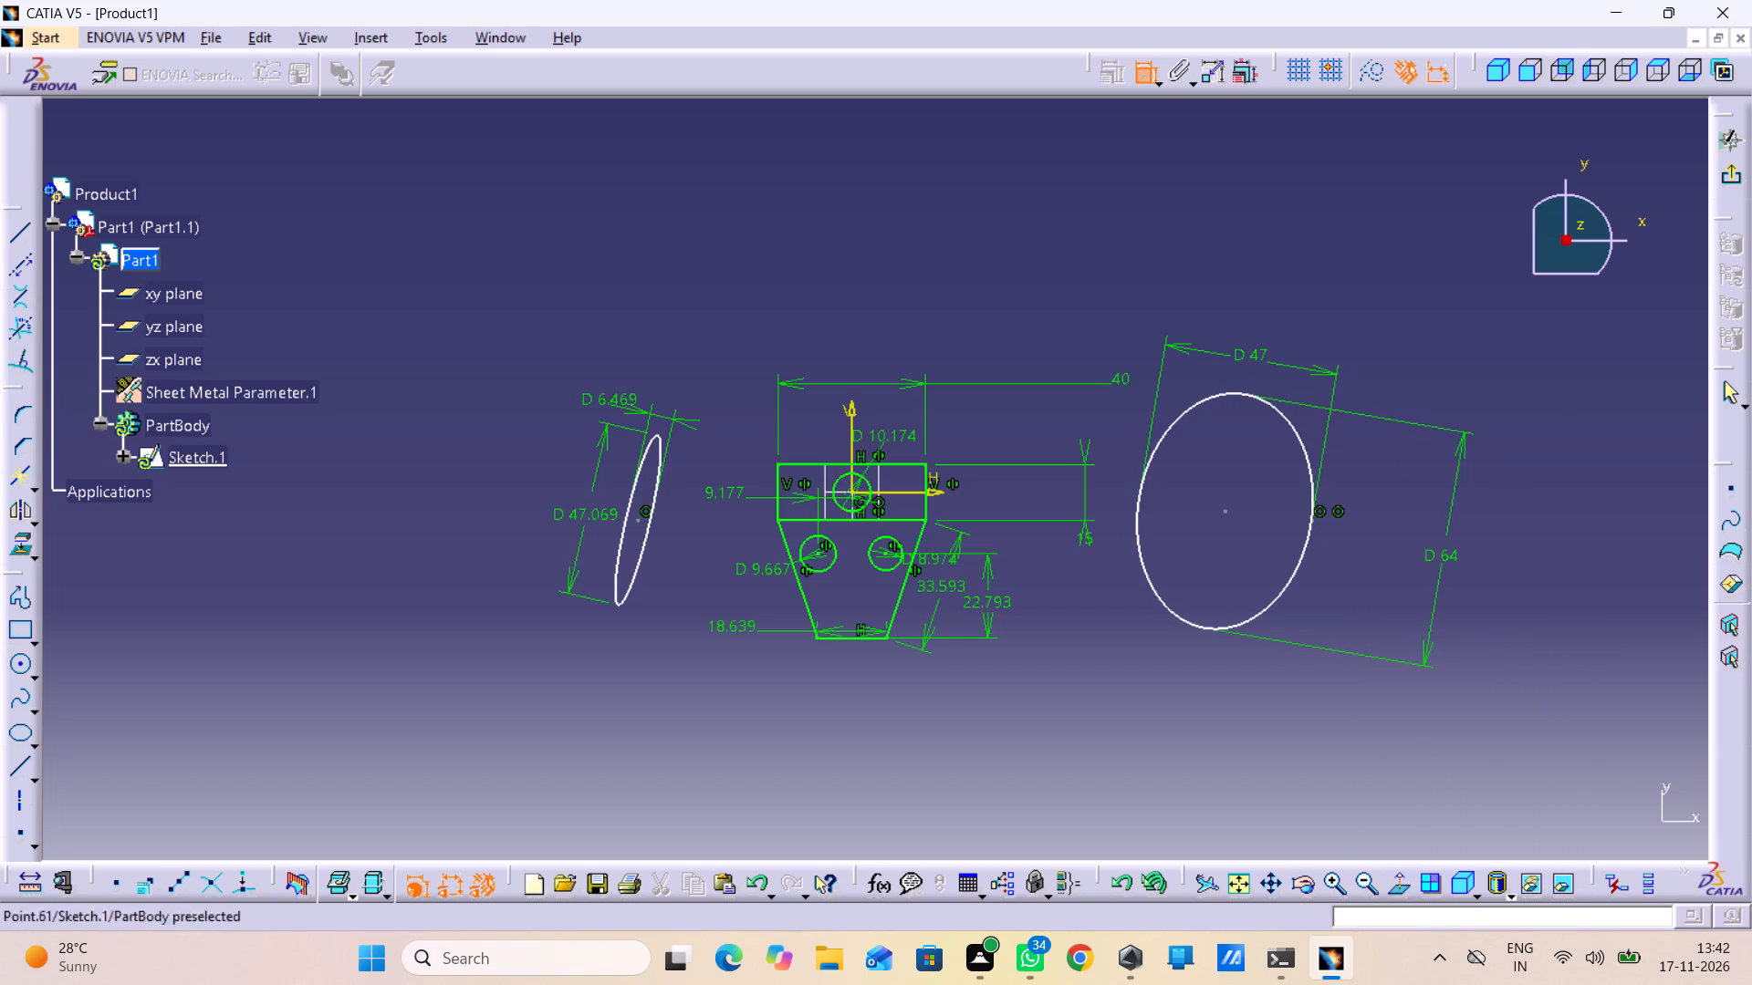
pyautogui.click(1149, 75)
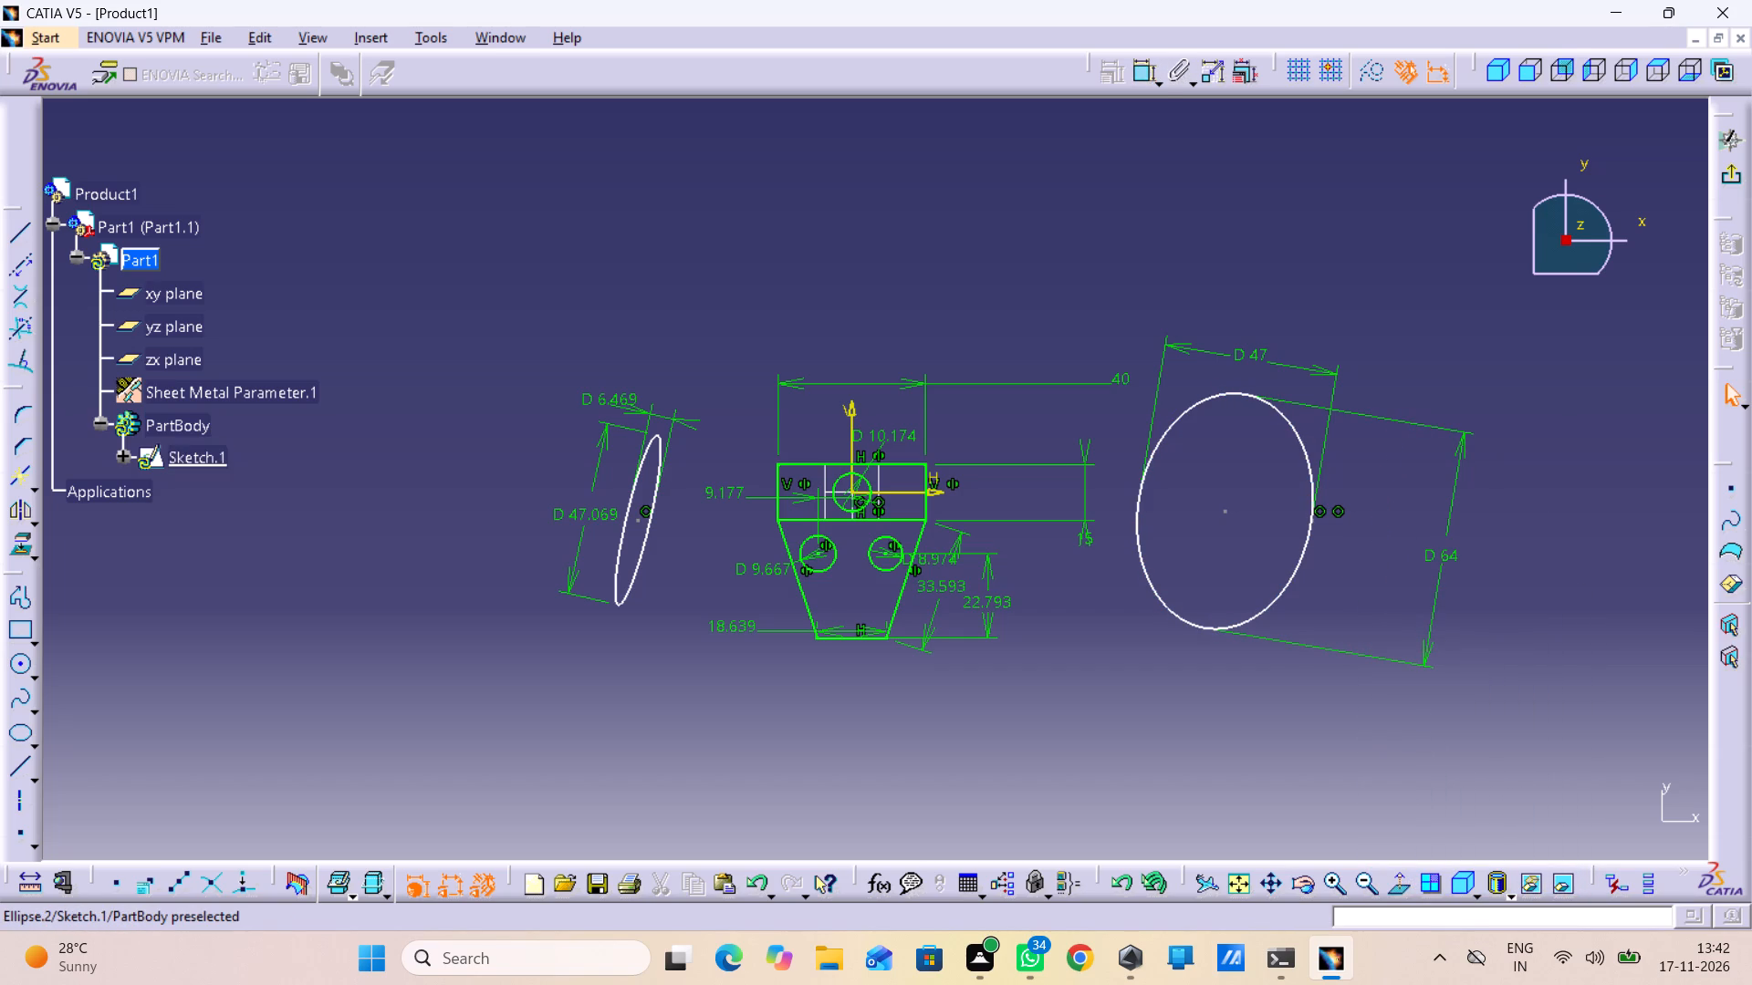
# Move the second ellipse farther away from the rectangle, keeping its centre roughly level with the rectangle's lower edge.
pyautogui.moveTo(1307, 545); pyautogui.dragTo(1393, 596)
pyautogui.click(1353, 500)
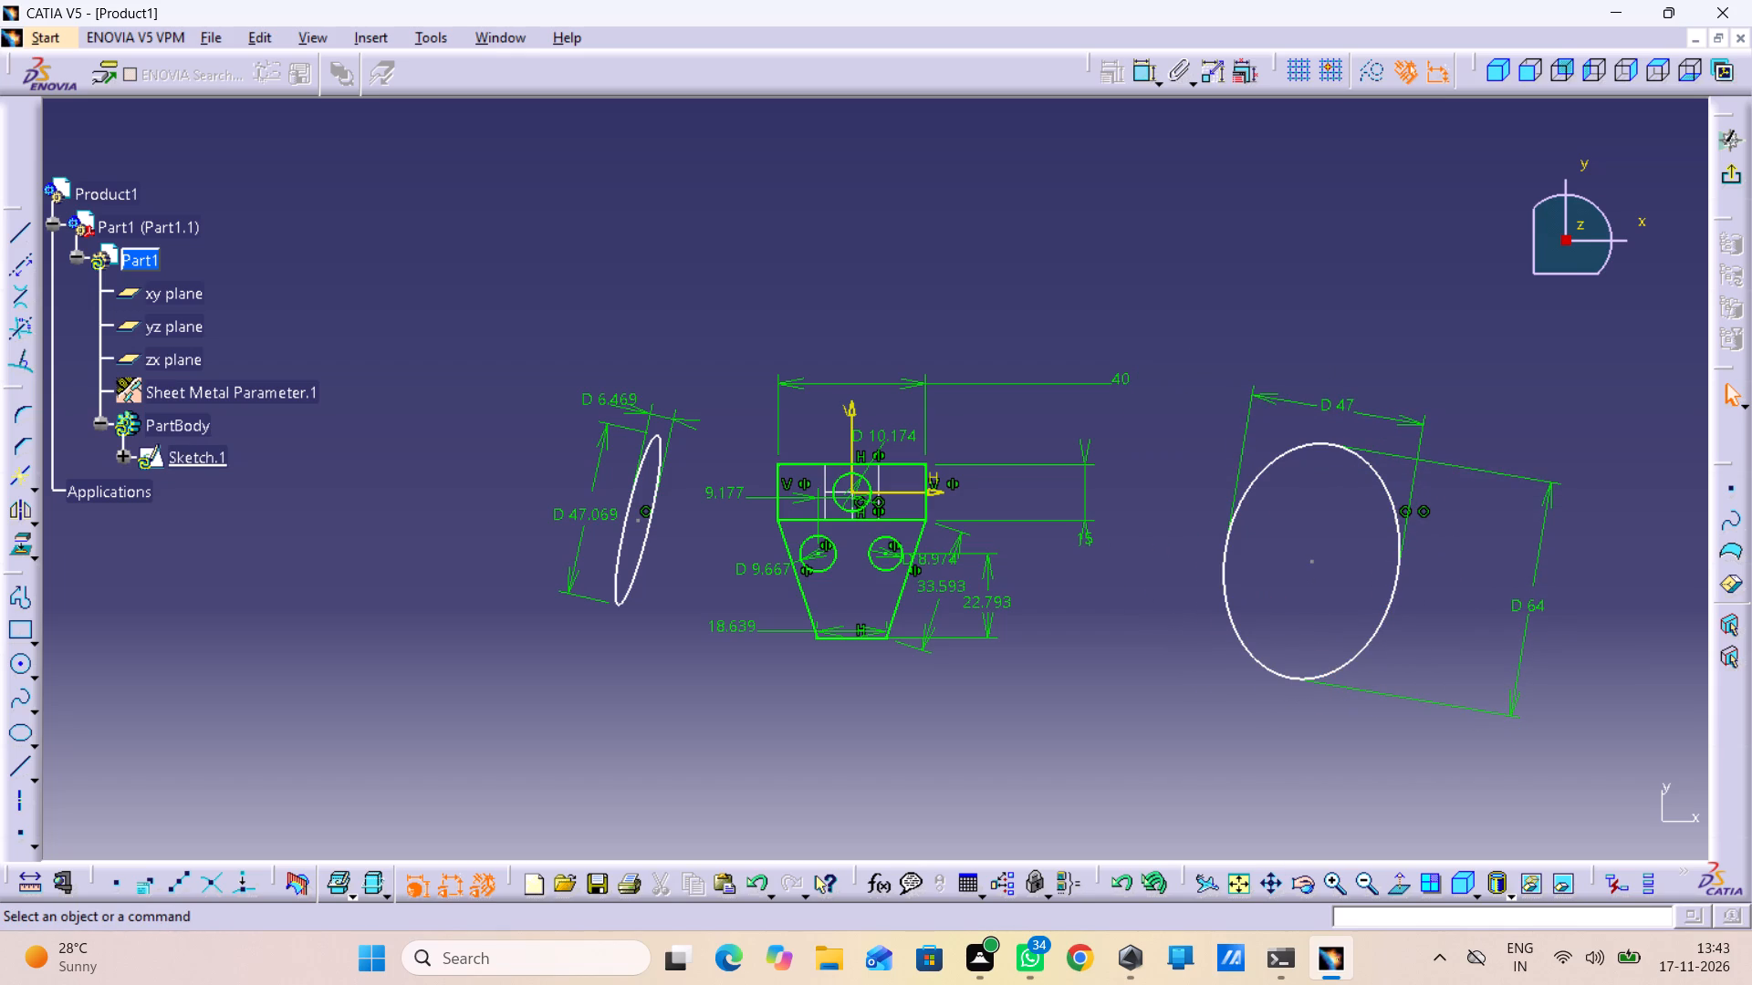
pyautogui.click(1299, 446)
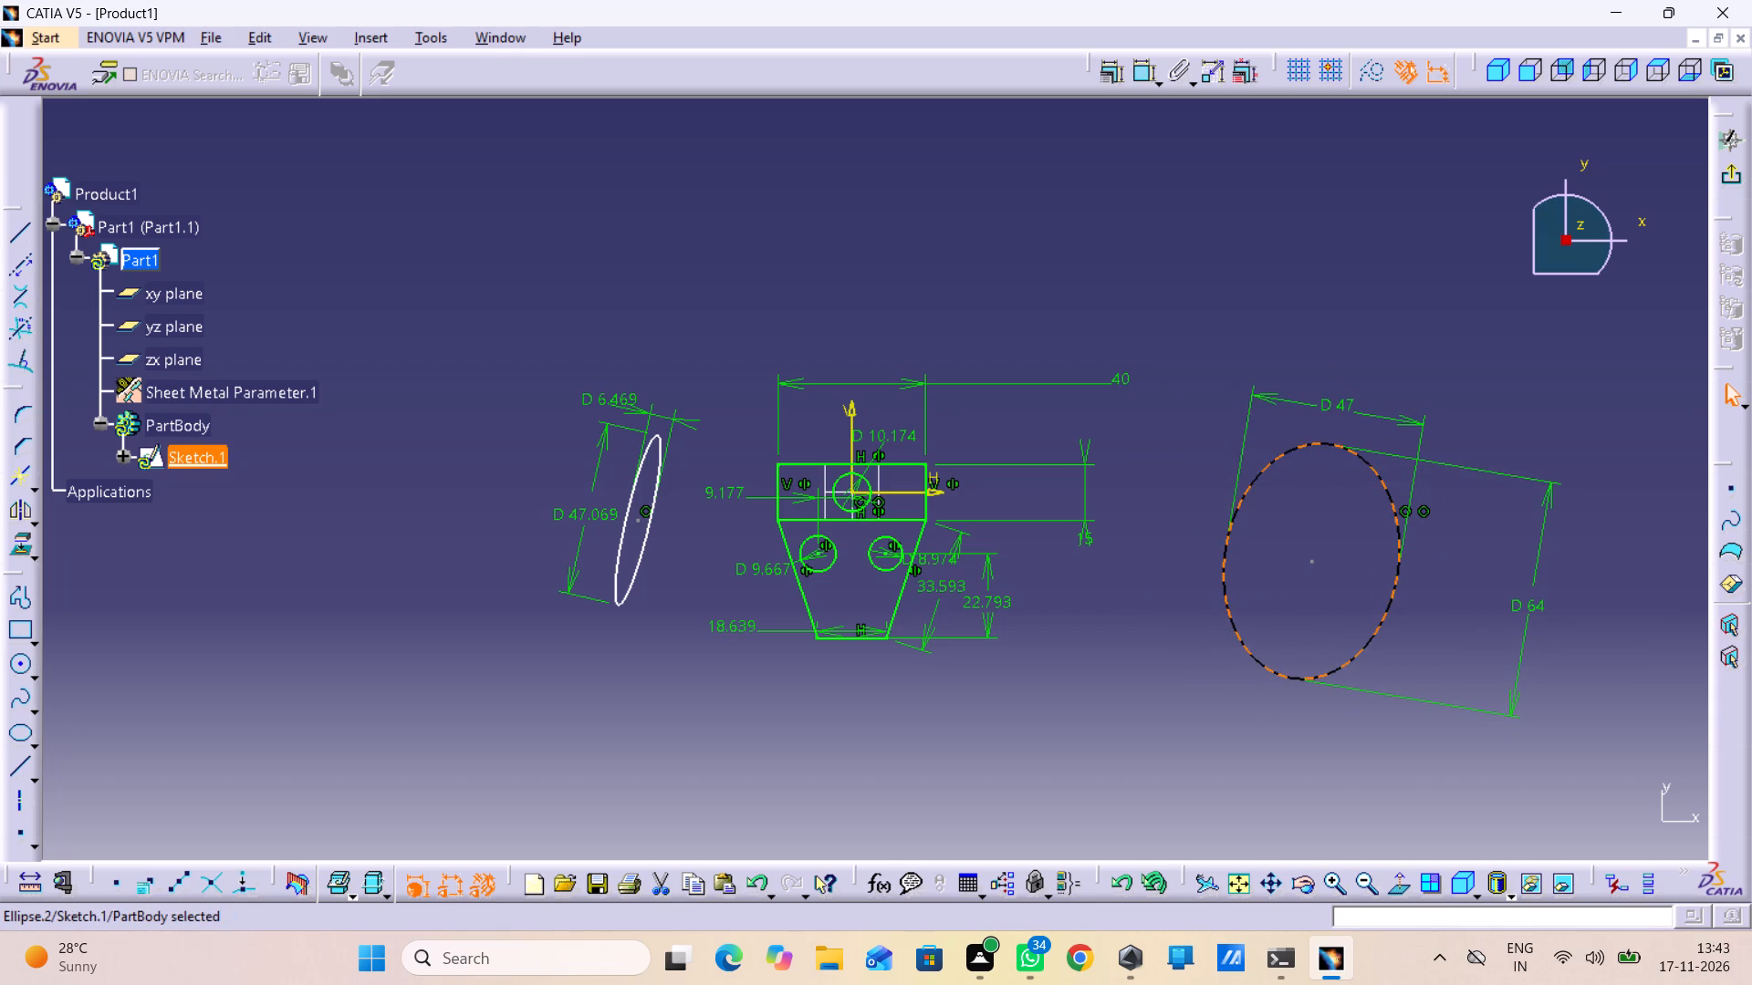
pyautogui.click(1309, 497)
pyautogui.moveTo(1302, 444); pyautogui.dragTo(1302, 400)
pyautogui.click(1314, 450)
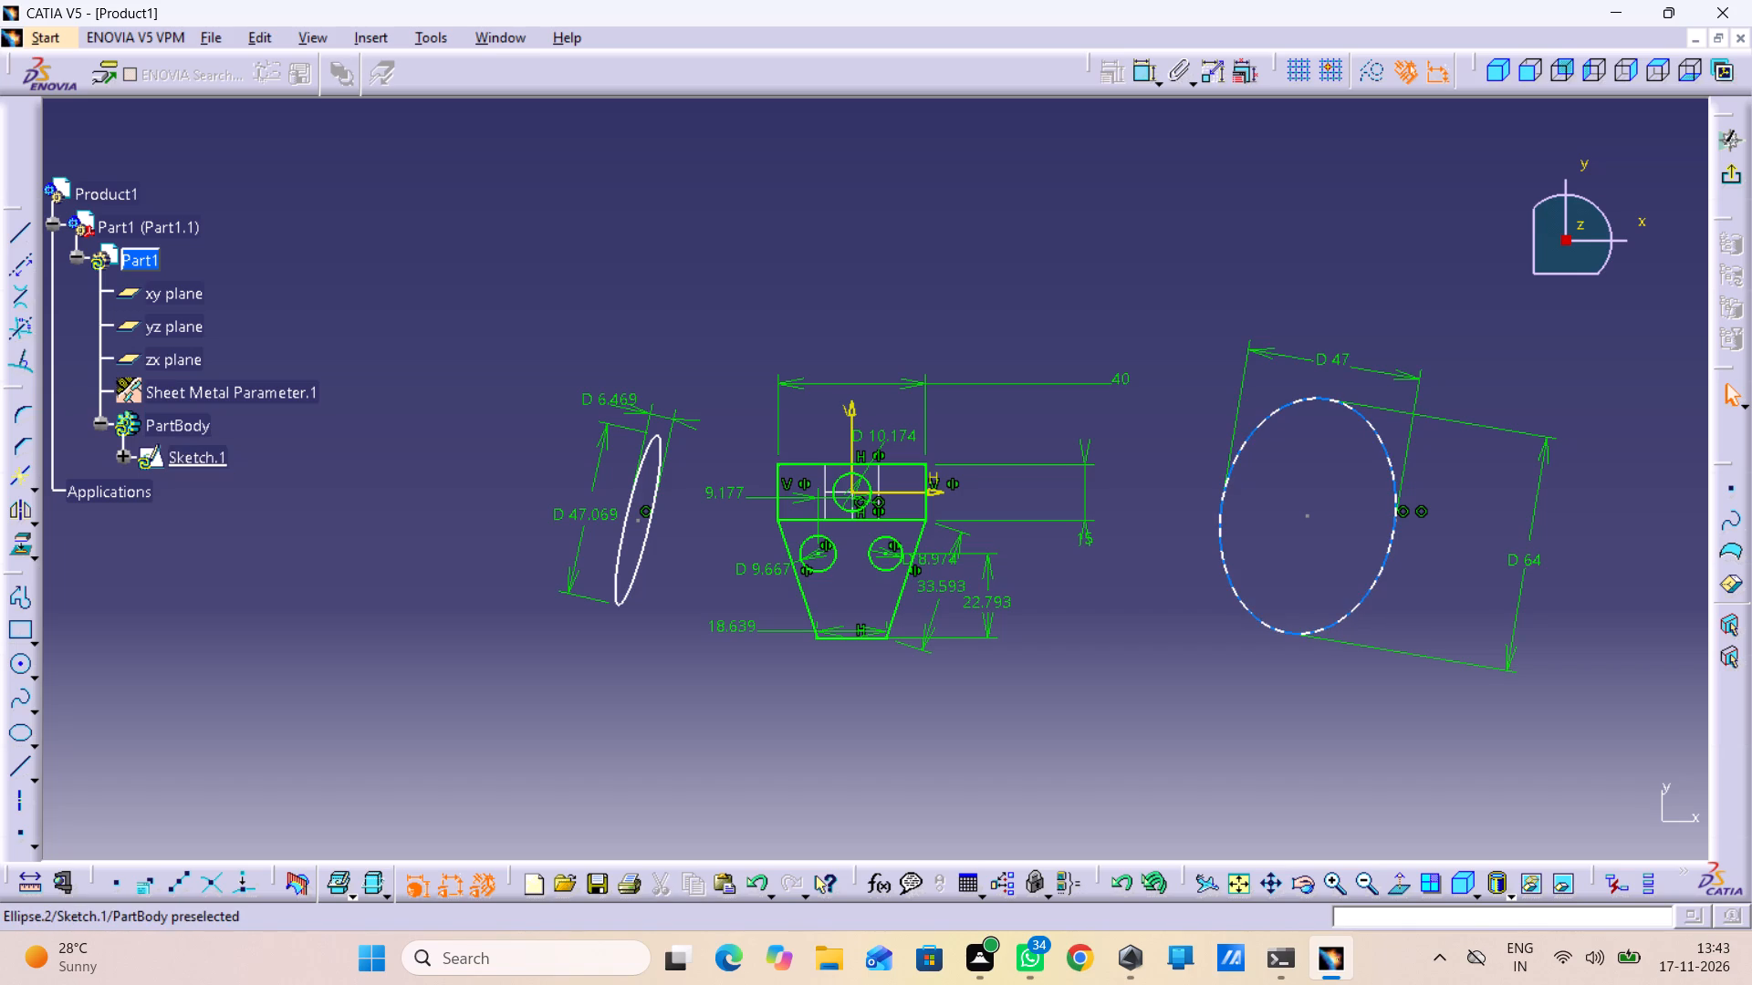
pyautogui.click(1472, 589)
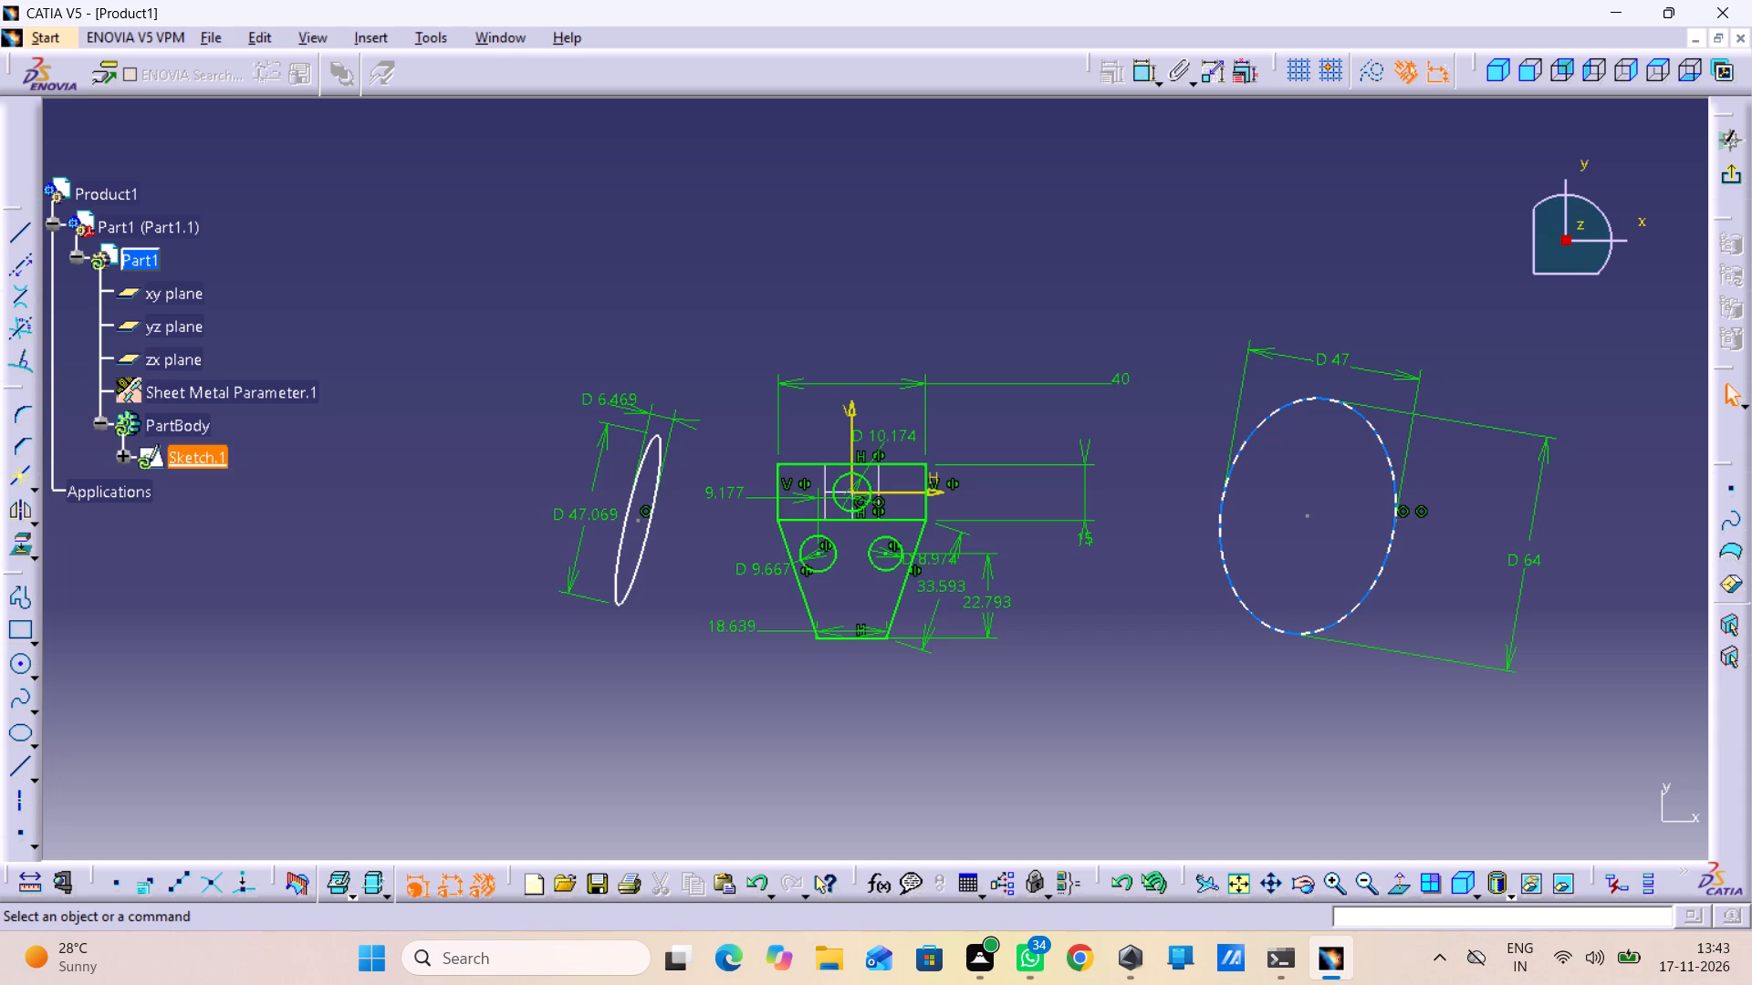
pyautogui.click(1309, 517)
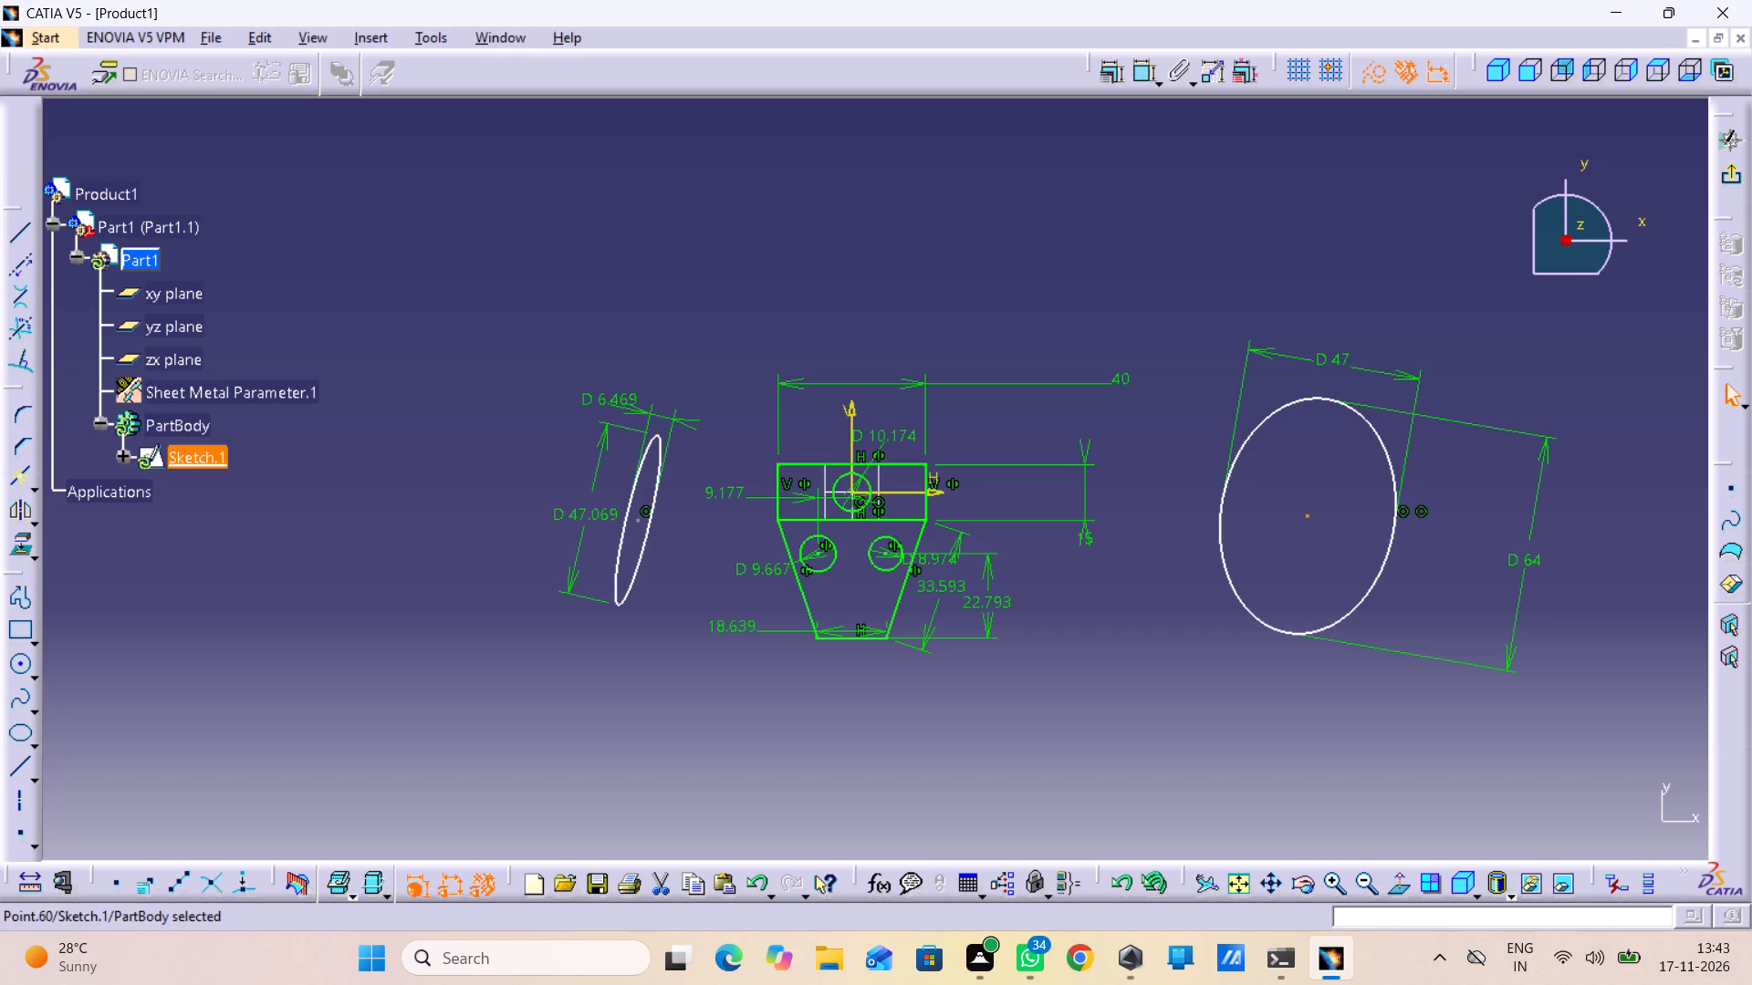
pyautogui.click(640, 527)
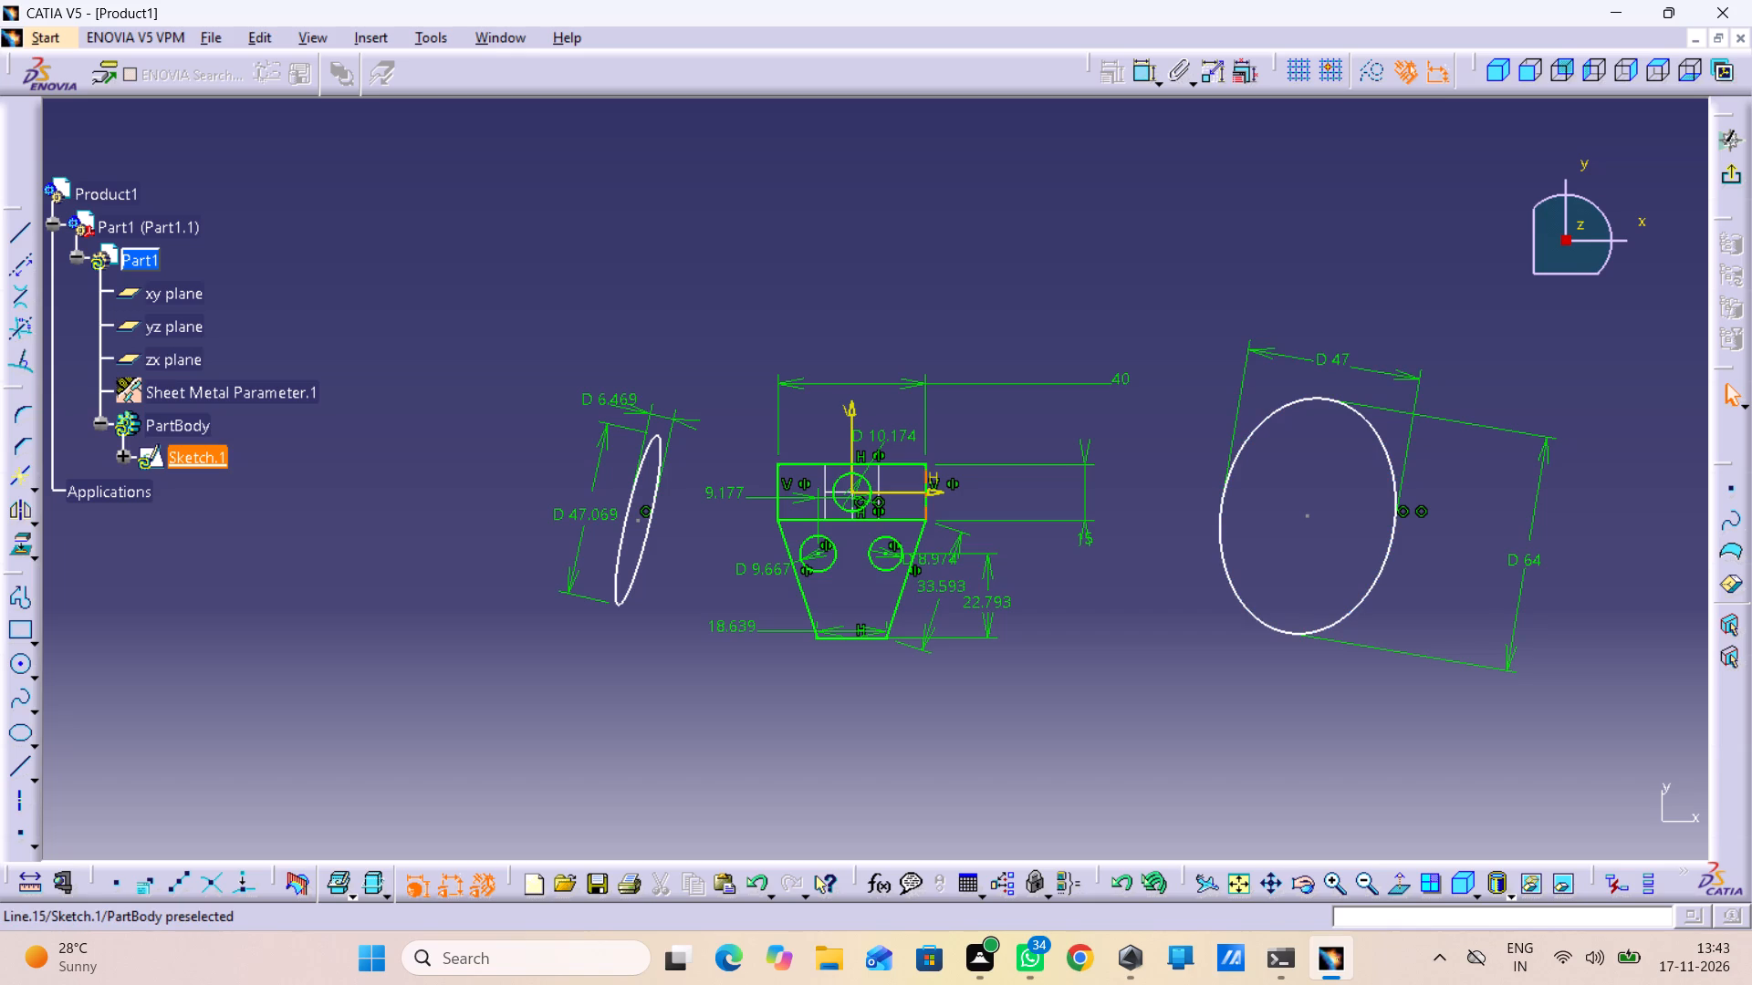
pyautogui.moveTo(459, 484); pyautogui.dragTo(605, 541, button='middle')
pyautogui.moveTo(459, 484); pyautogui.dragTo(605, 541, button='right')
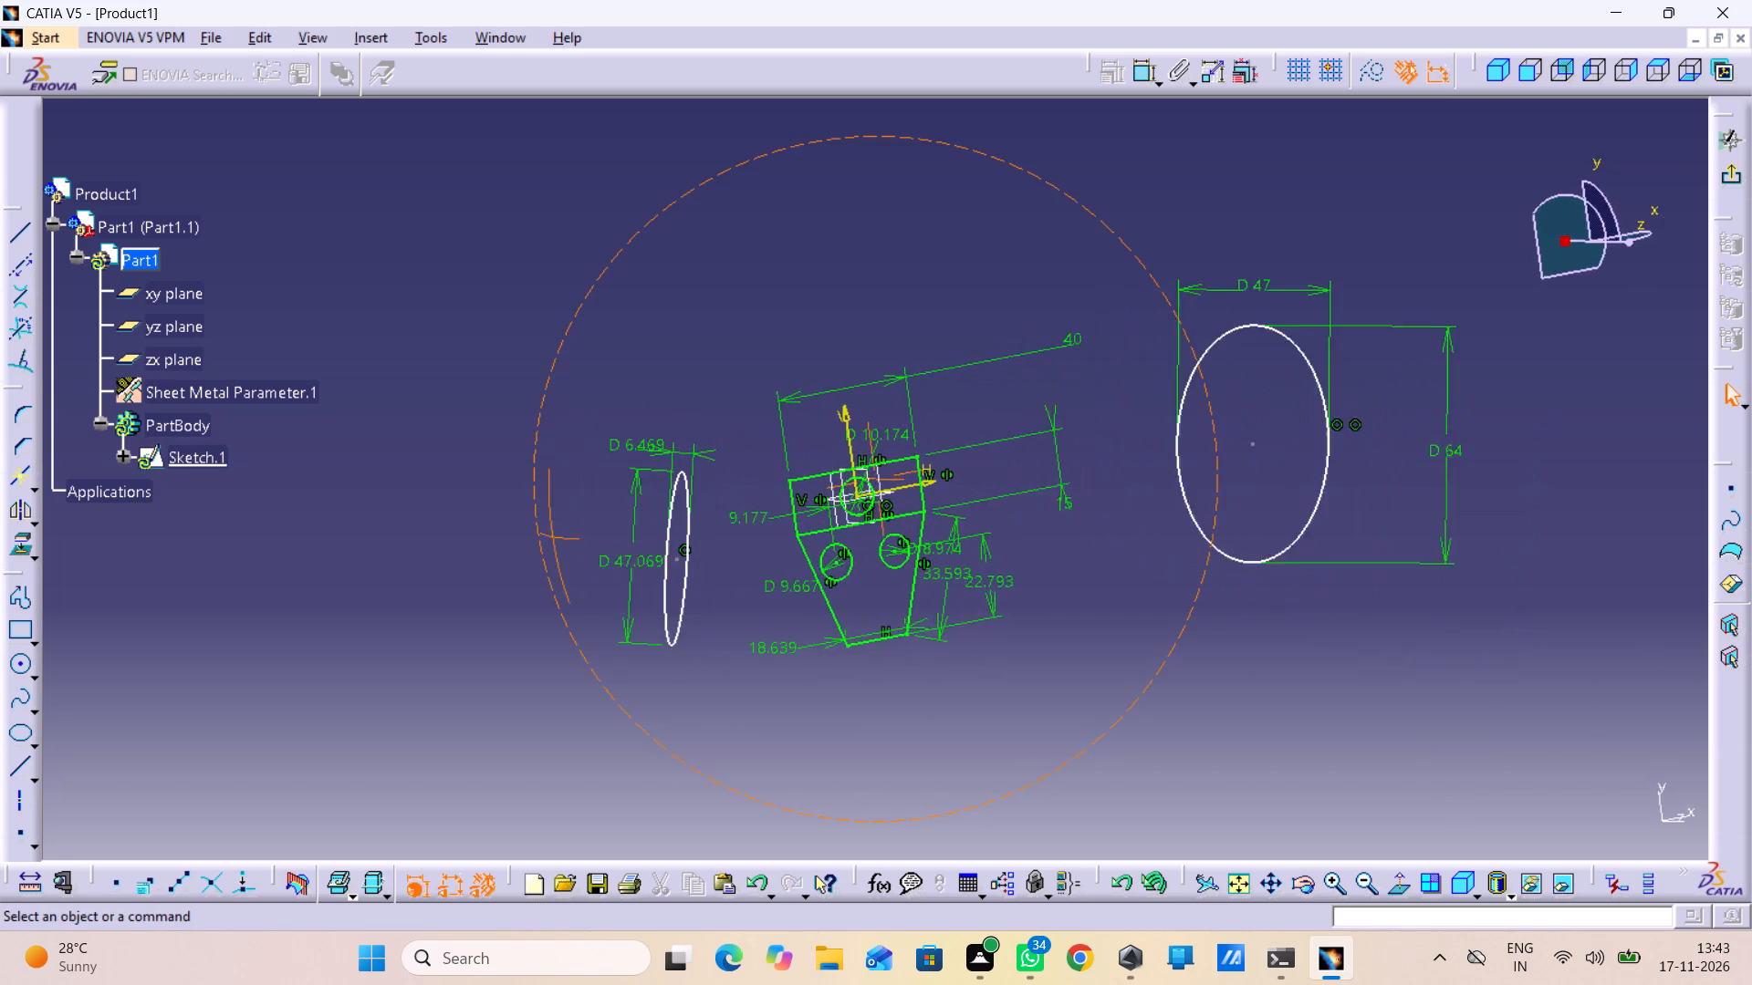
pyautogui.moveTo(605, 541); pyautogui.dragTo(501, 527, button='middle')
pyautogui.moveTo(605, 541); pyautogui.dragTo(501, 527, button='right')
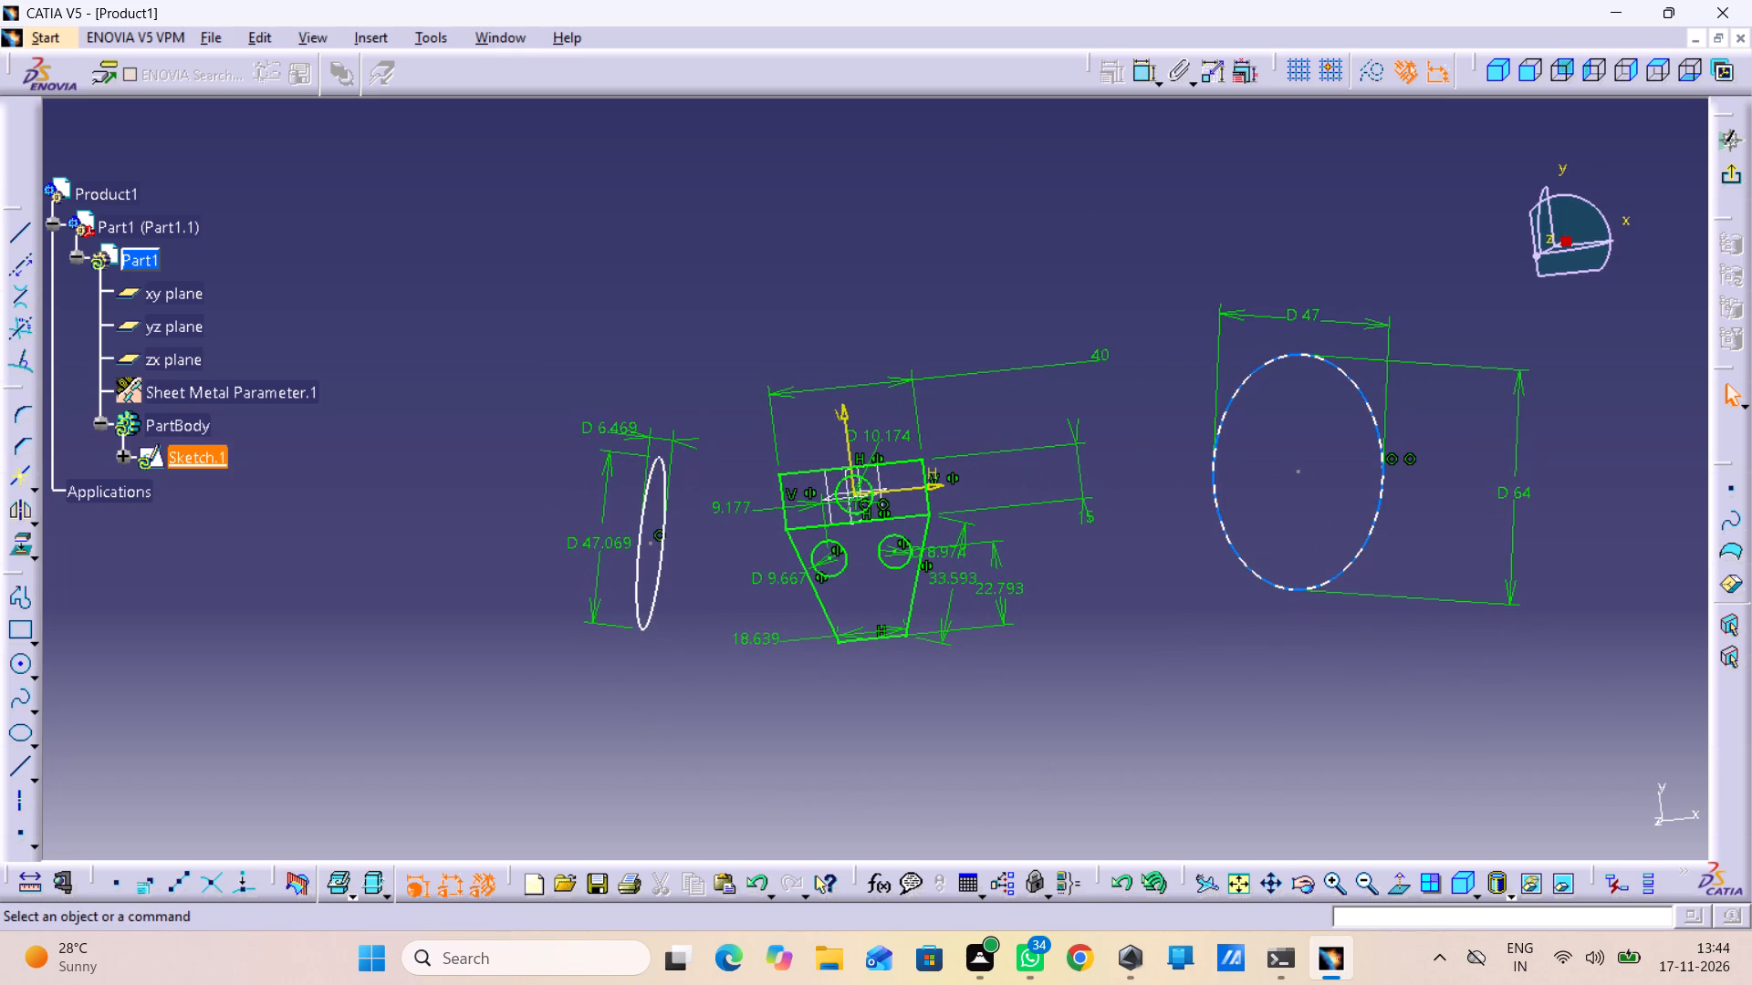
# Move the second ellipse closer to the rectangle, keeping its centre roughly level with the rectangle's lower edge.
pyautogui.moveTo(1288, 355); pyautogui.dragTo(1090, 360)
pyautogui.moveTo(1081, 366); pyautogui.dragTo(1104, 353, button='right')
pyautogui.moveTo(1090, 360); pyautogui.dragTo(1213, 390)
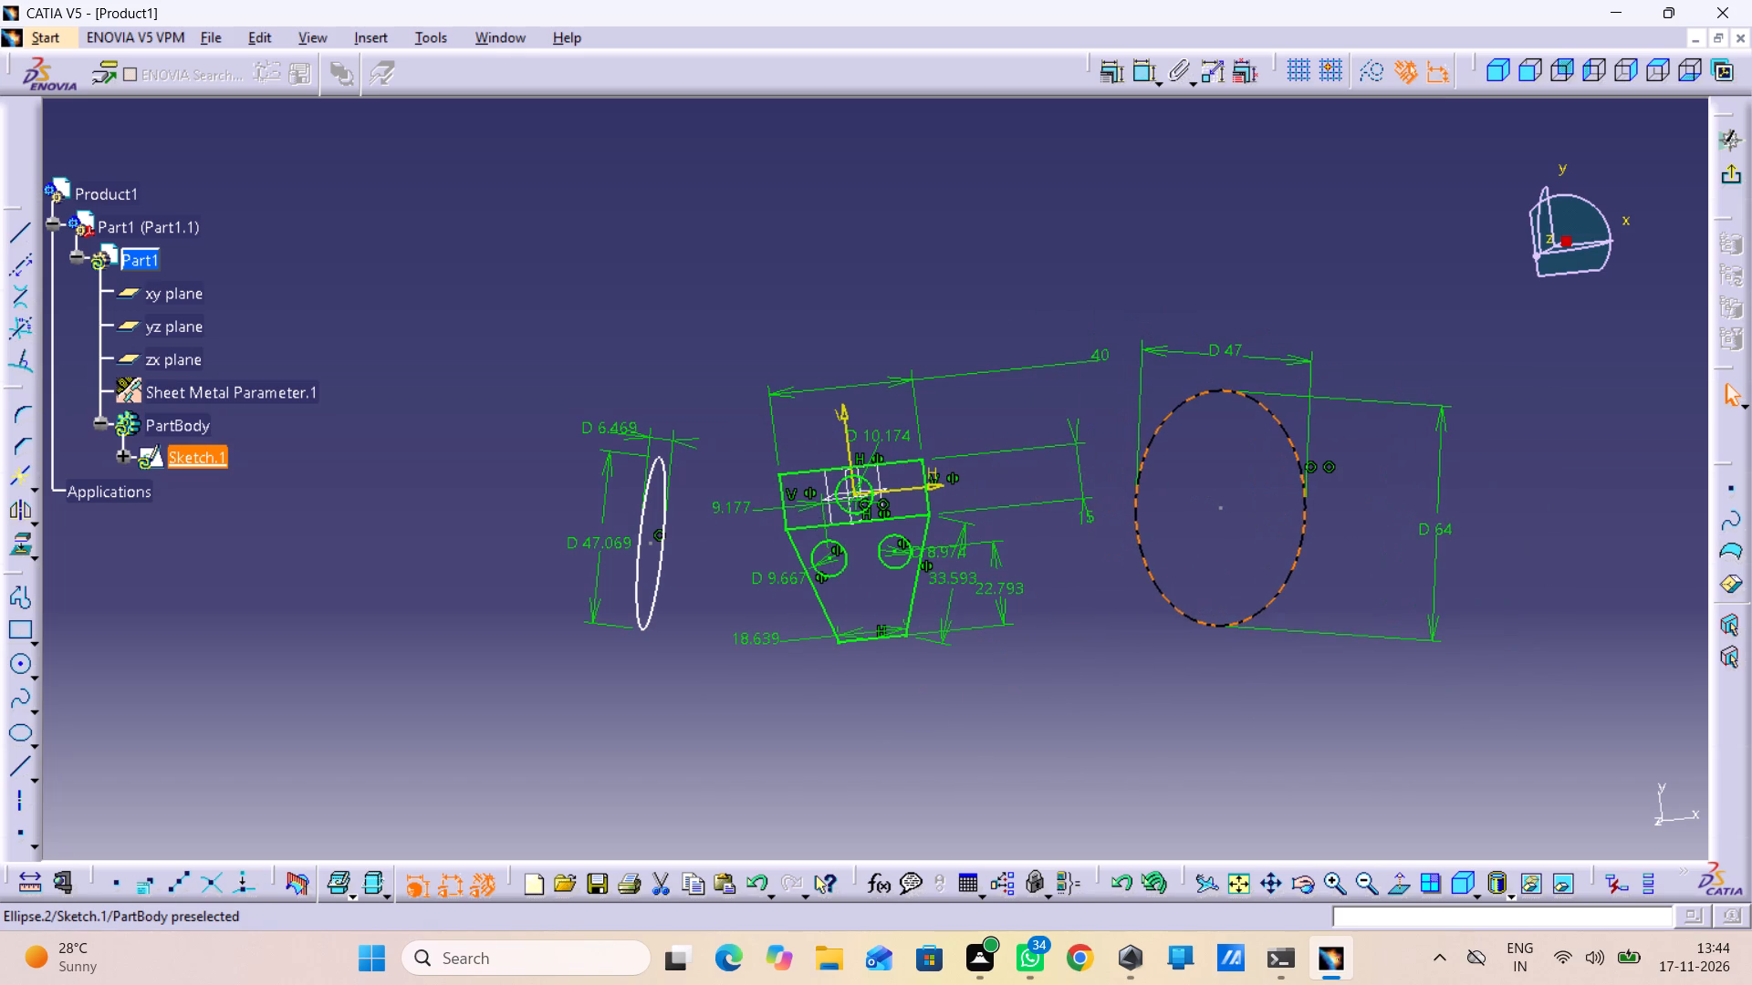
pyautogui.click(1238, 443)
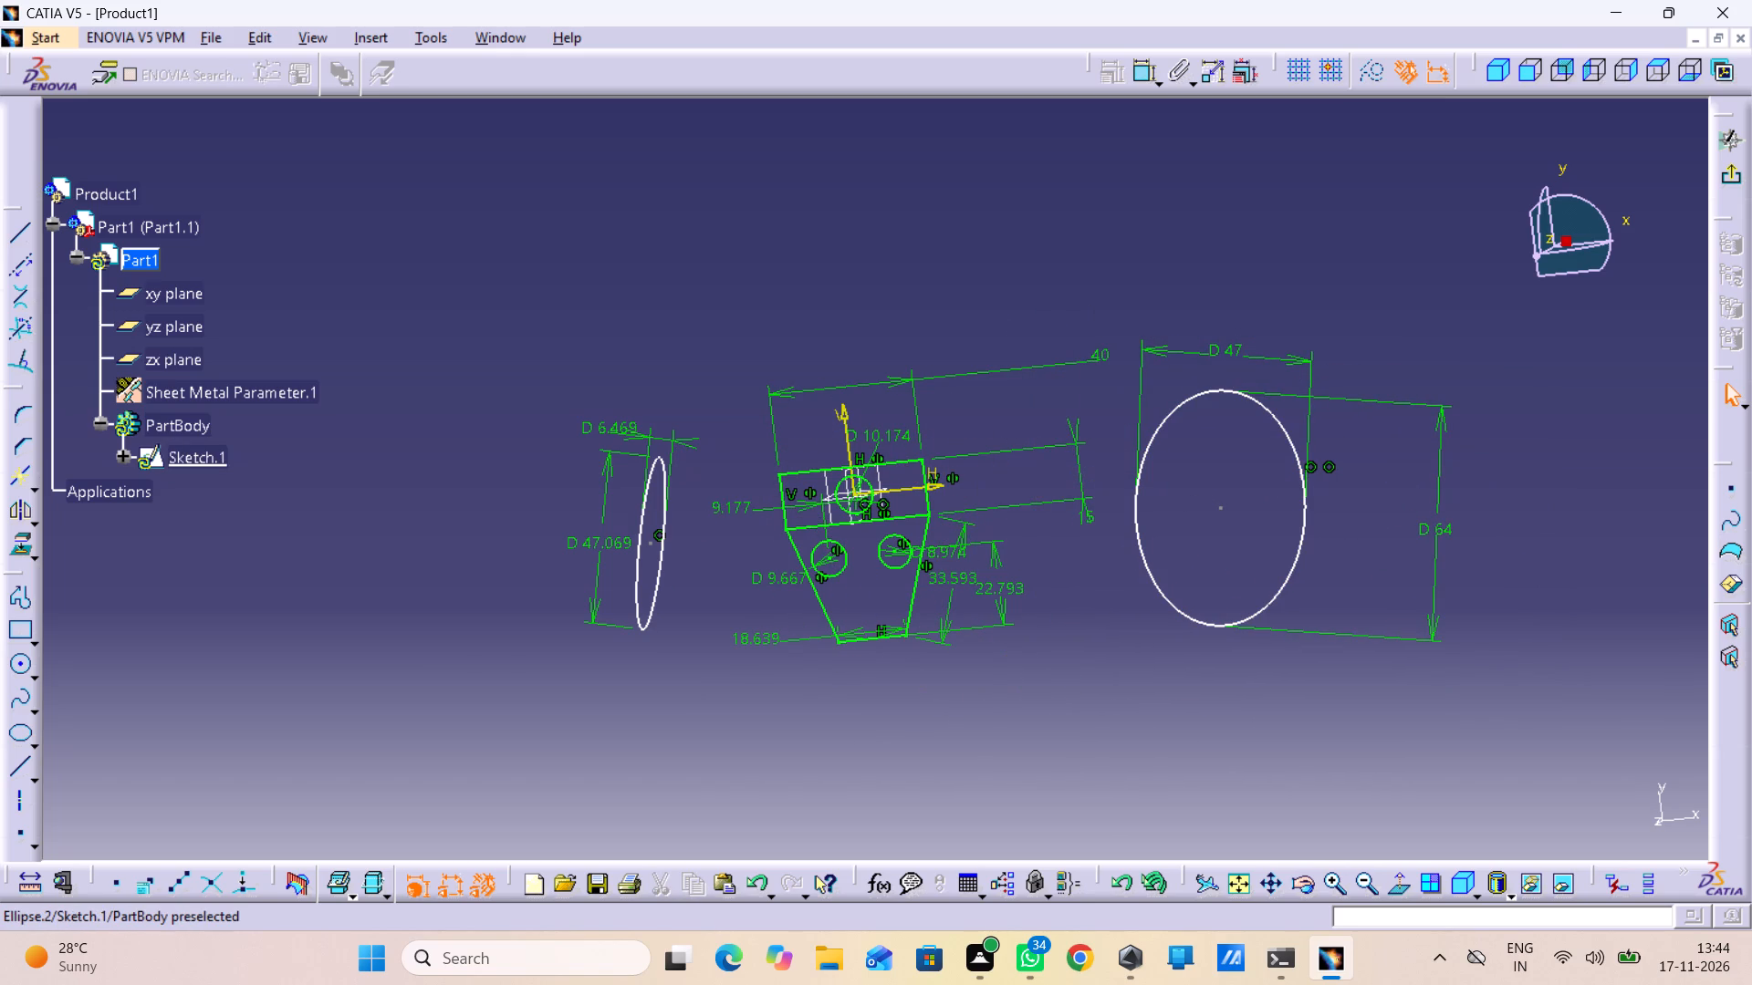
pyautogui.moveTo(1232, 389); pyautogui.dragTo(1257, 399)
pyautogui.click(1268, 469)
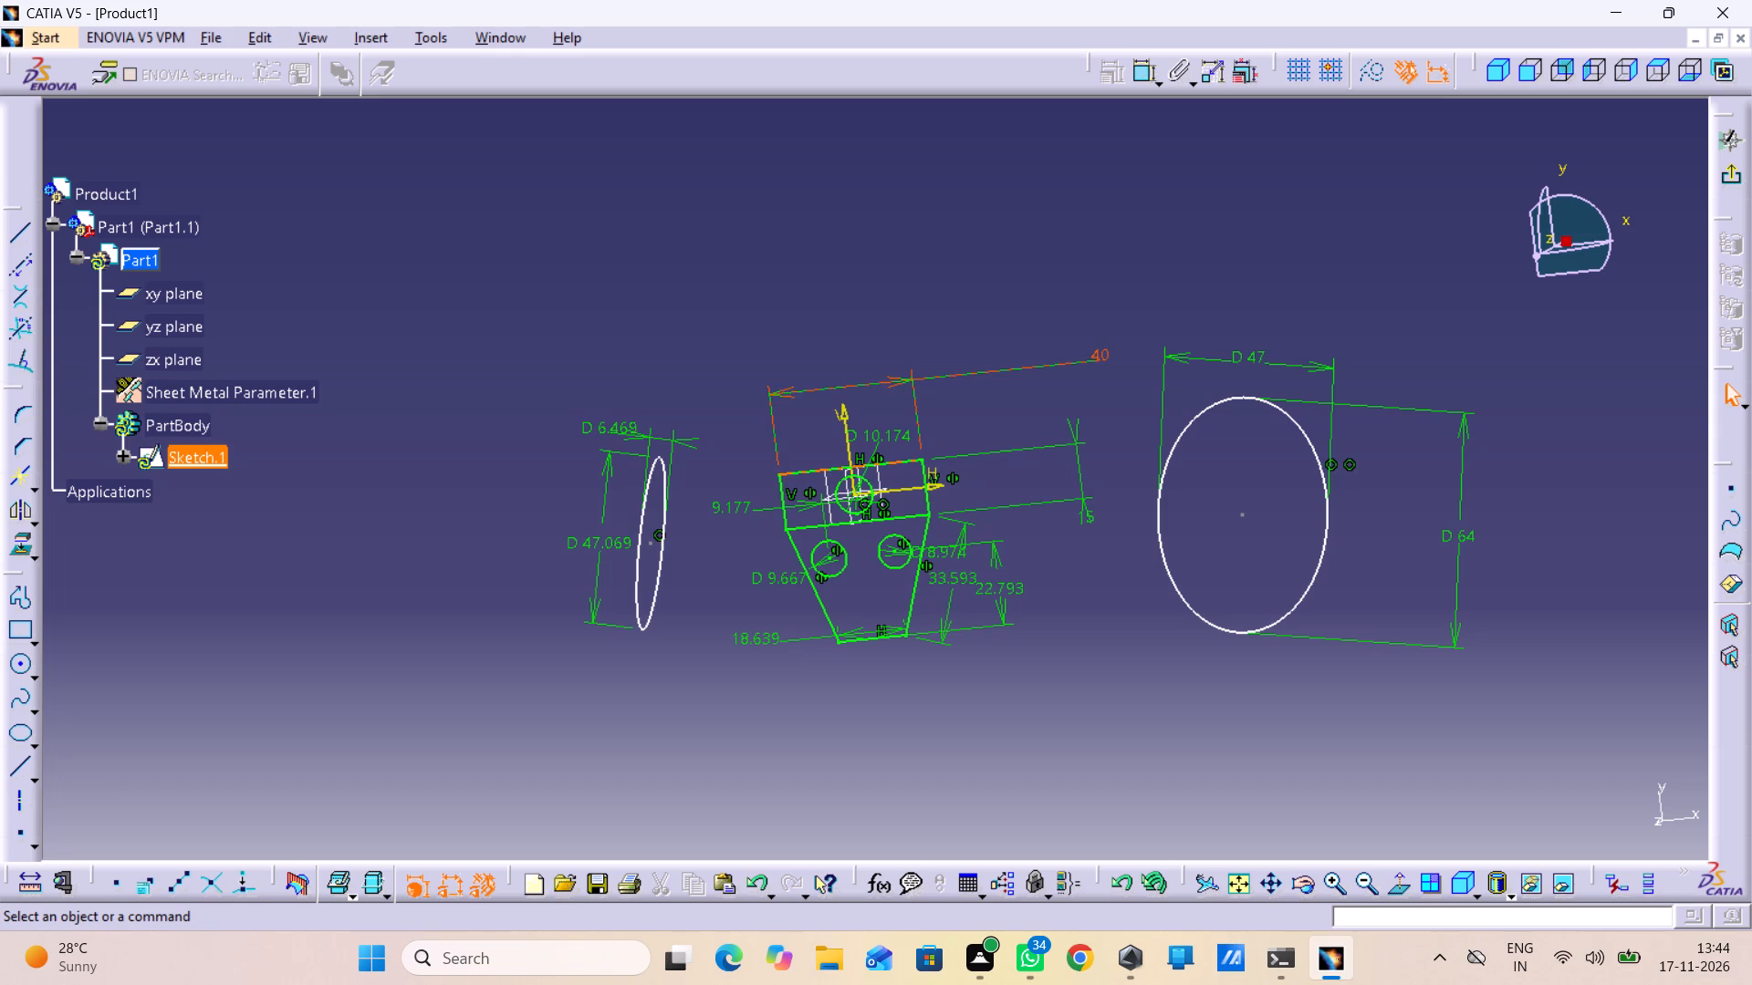
# Examine the whole sketch, including both ellipses, in a view normal to the sketch plane.
pyautogui.moveTo(1045, 327); pyautogui.dragTo(1074, 373, button='middle')
pyautogui.moveTo(1045, 327); pyautogui.dragTo(1074, 373, button='right')
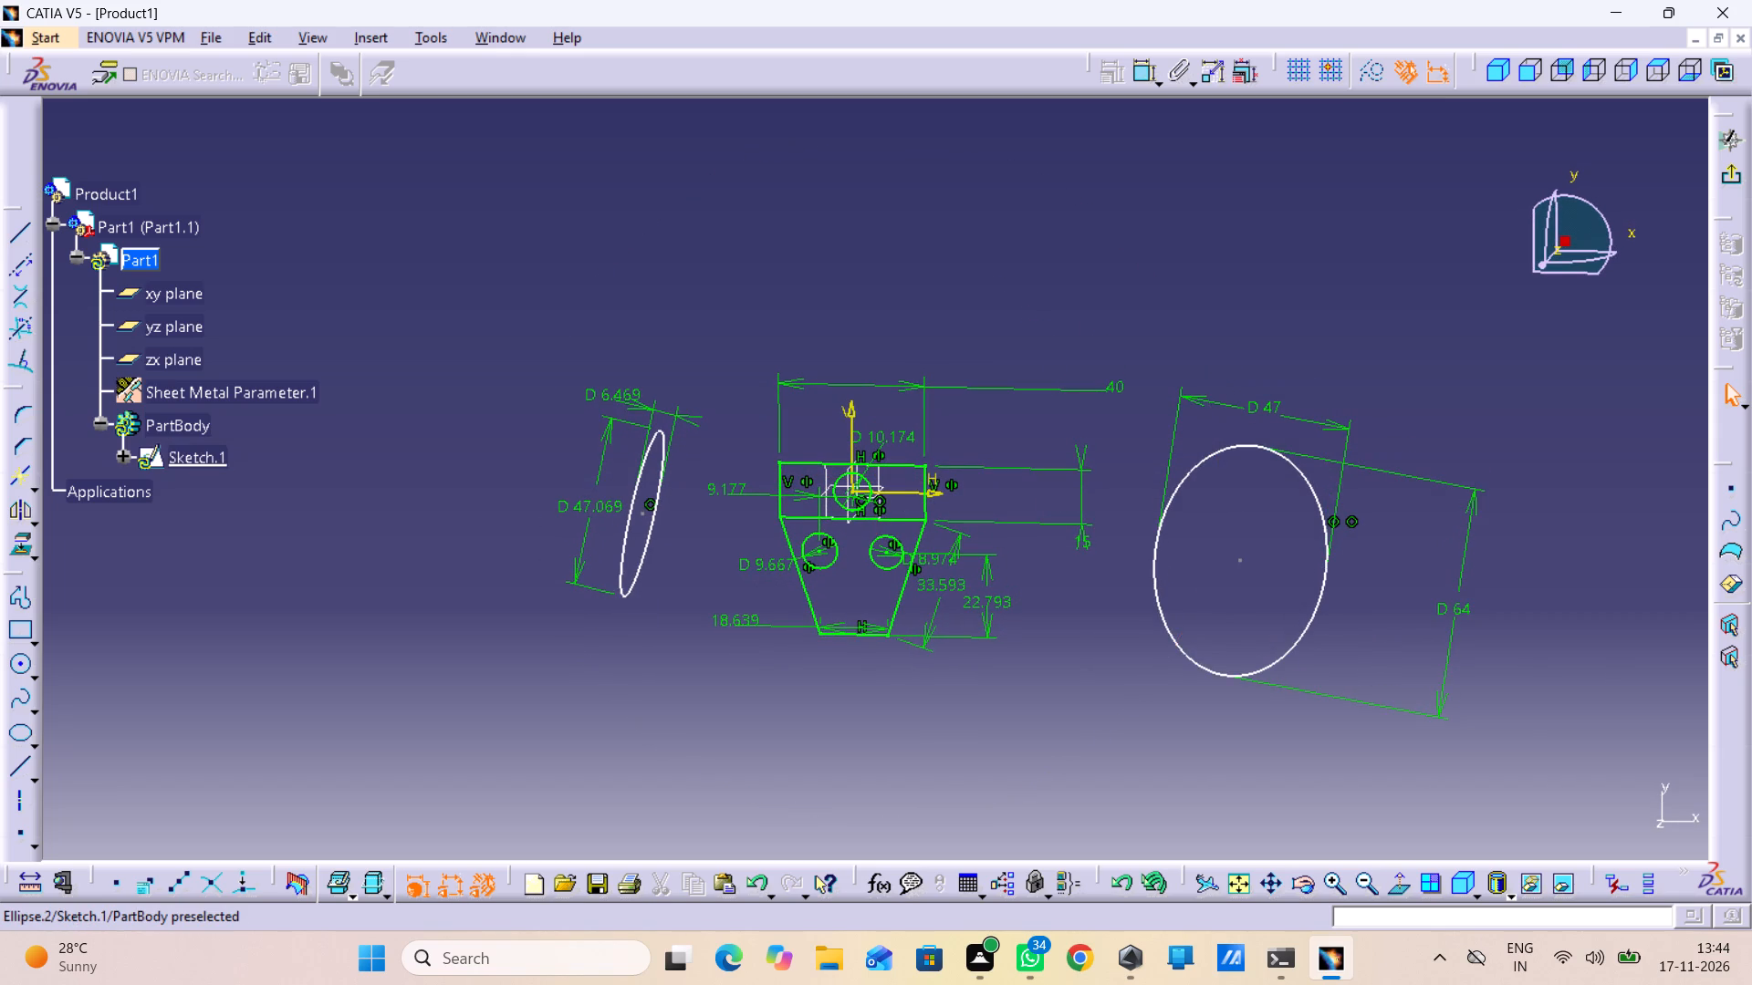
pyautogui.click(1391, 870)
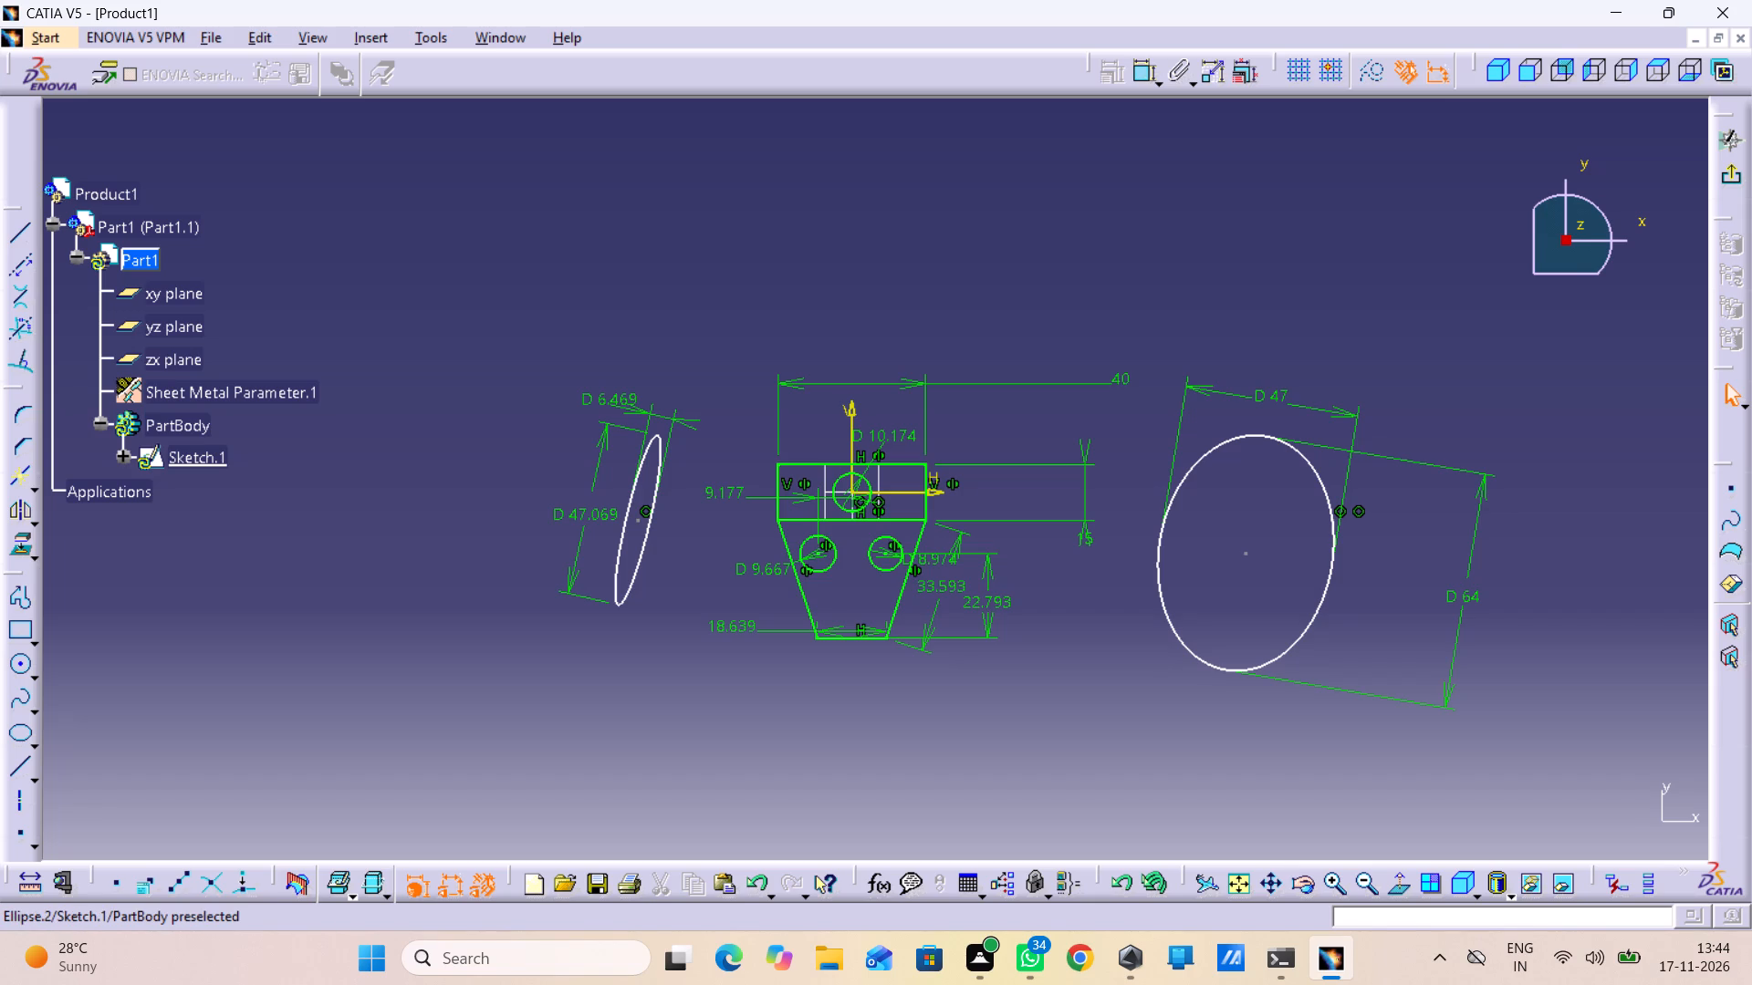
pyautogui.click(1397, 899)
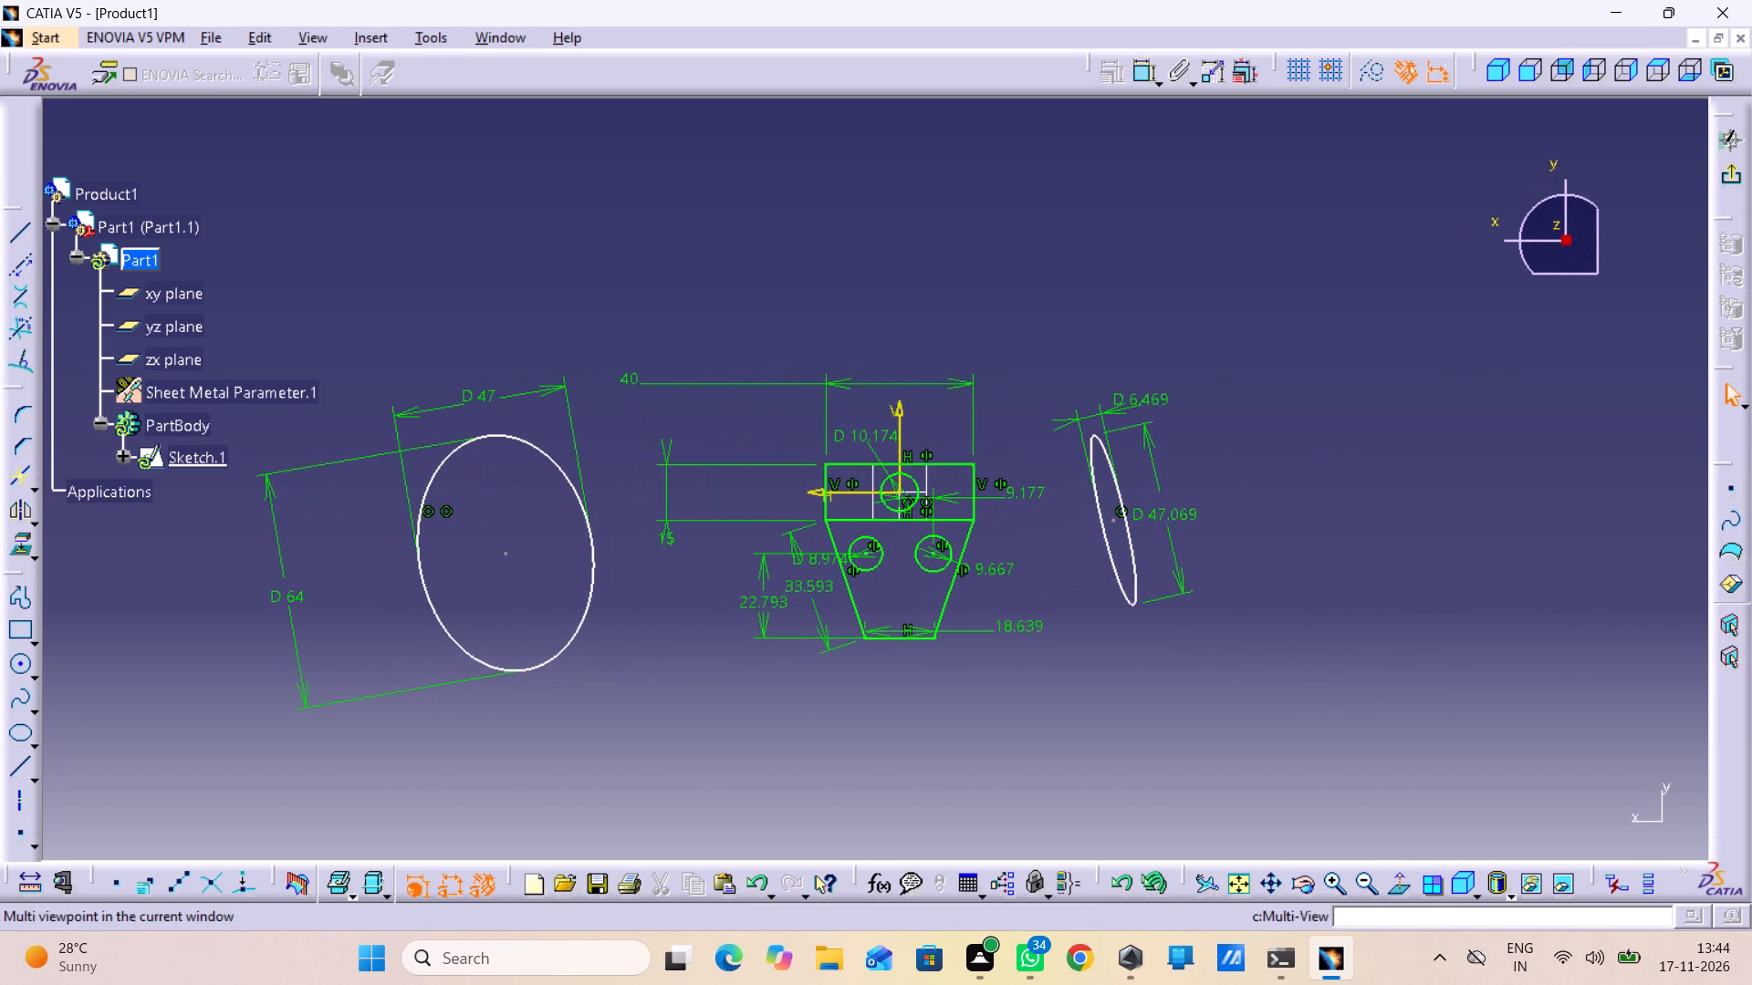
pyautogui.click(1401, 892)
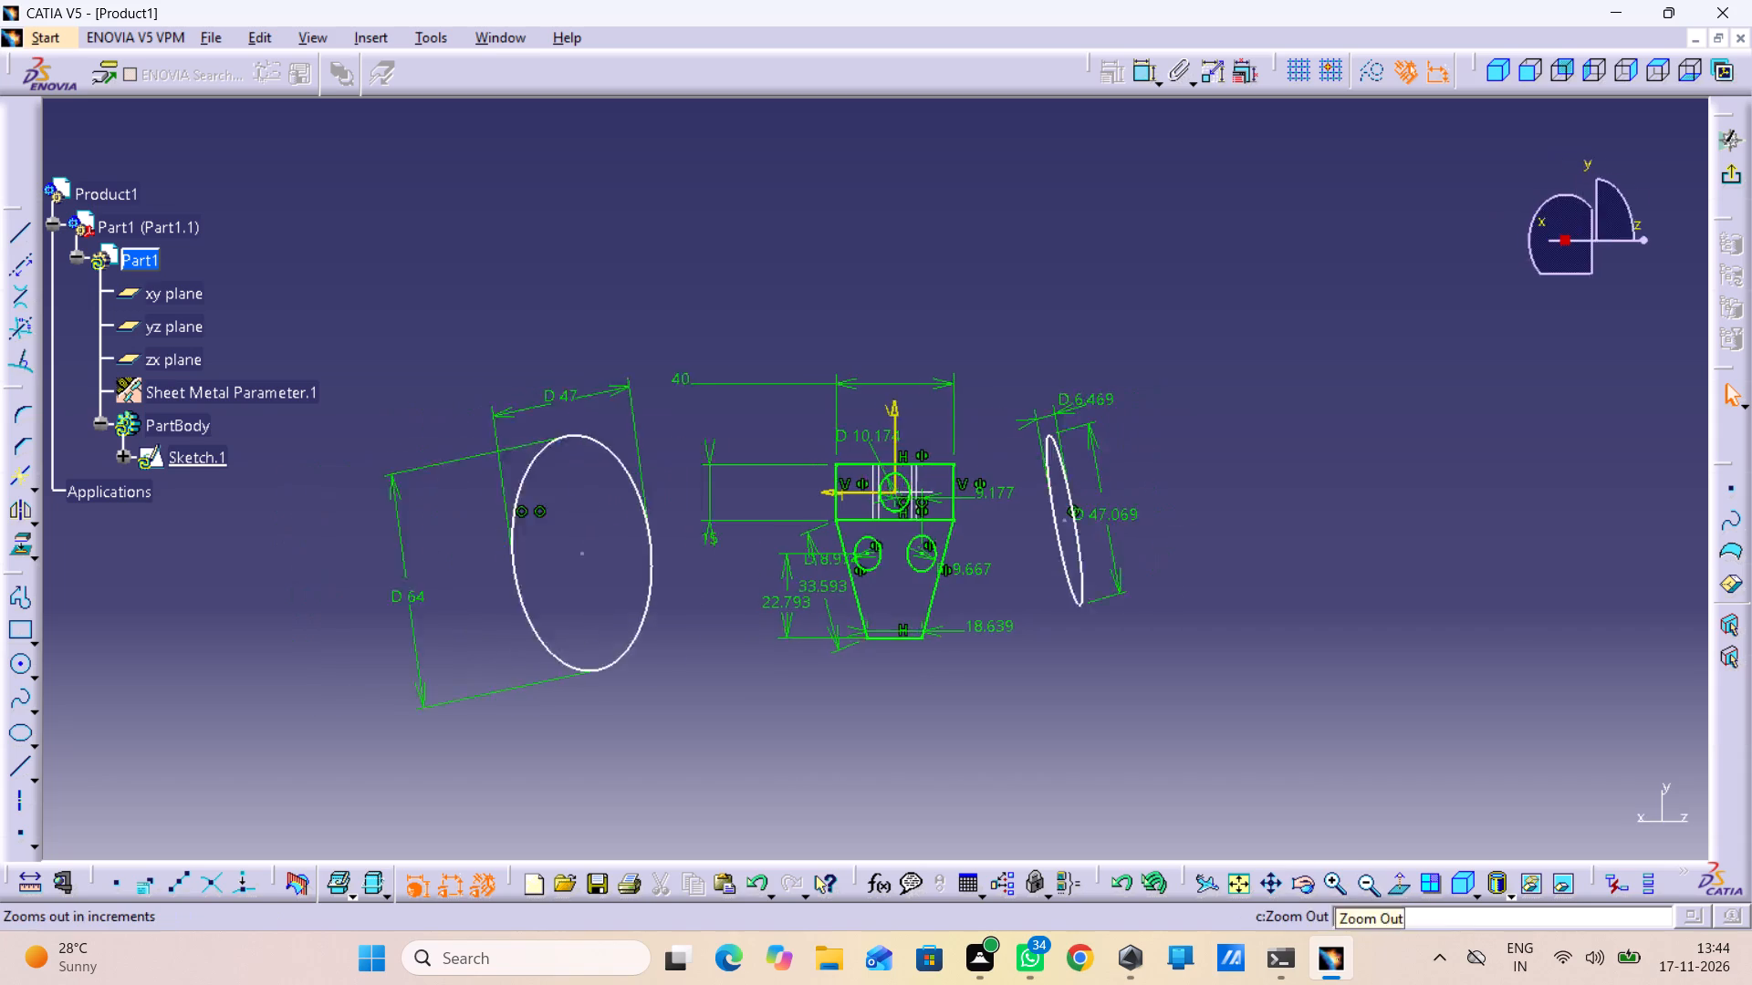
pyautogui.moveTo(1039, 710); pyautogui.dragTo(1038, 706, button='middle')
pyautogui.rightClick(1039, 710)
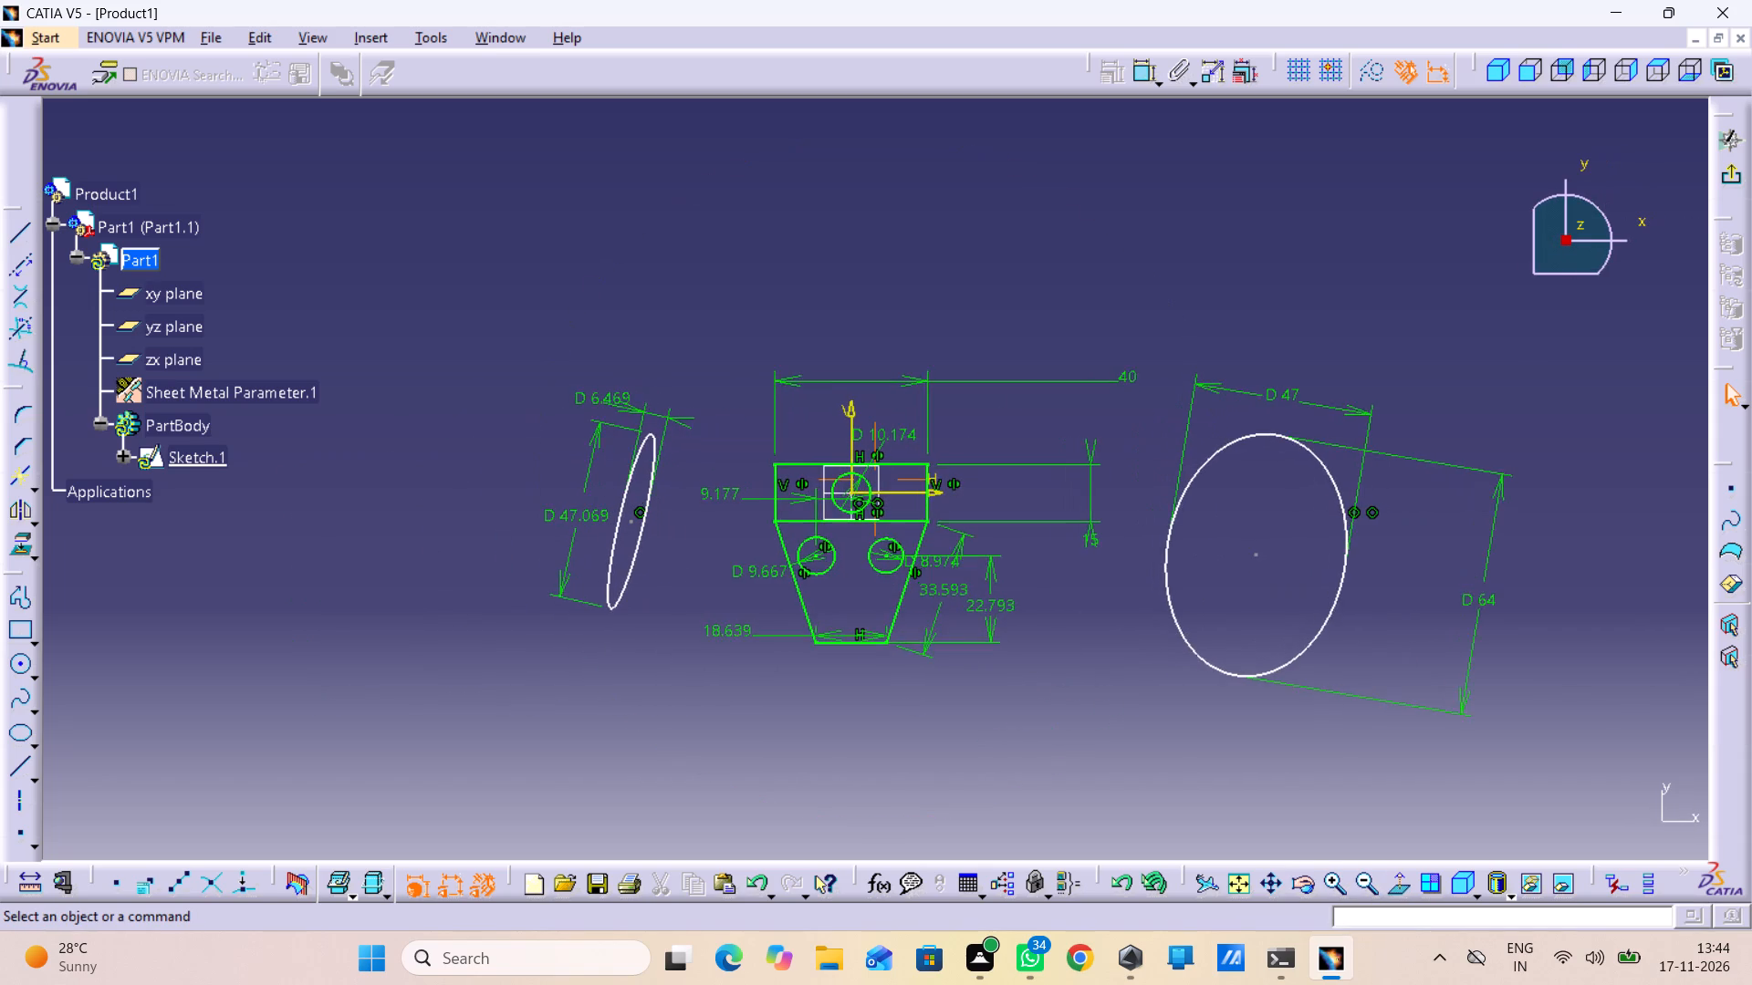
pyautogui.moveTo(1038, 706); pyautogui.dragTo(1055, 737, button='middle')
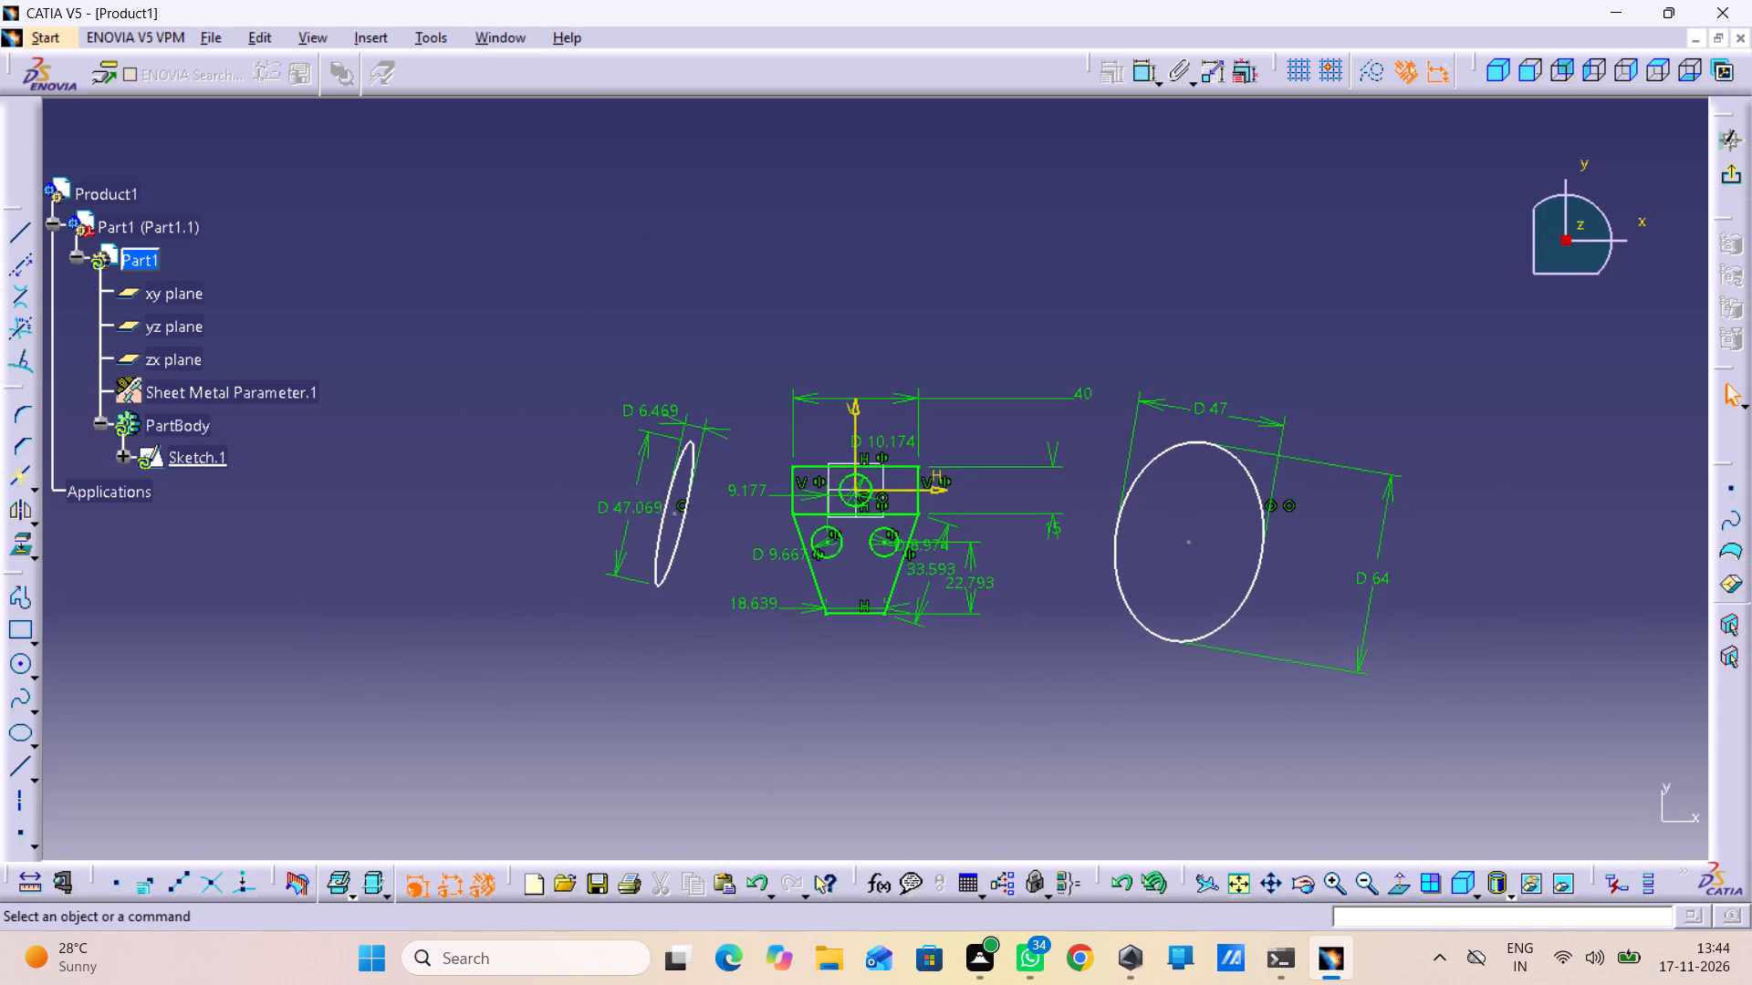
pyautogui.moveTo(1055, 737); pyautogui.dragTo(1048, 688, button='middle')
pyautogui.rightClick(1055, 737)
pyautogui.moveTo(1048, 688); pyautogui.dragTo(1038, 646, button='middle')
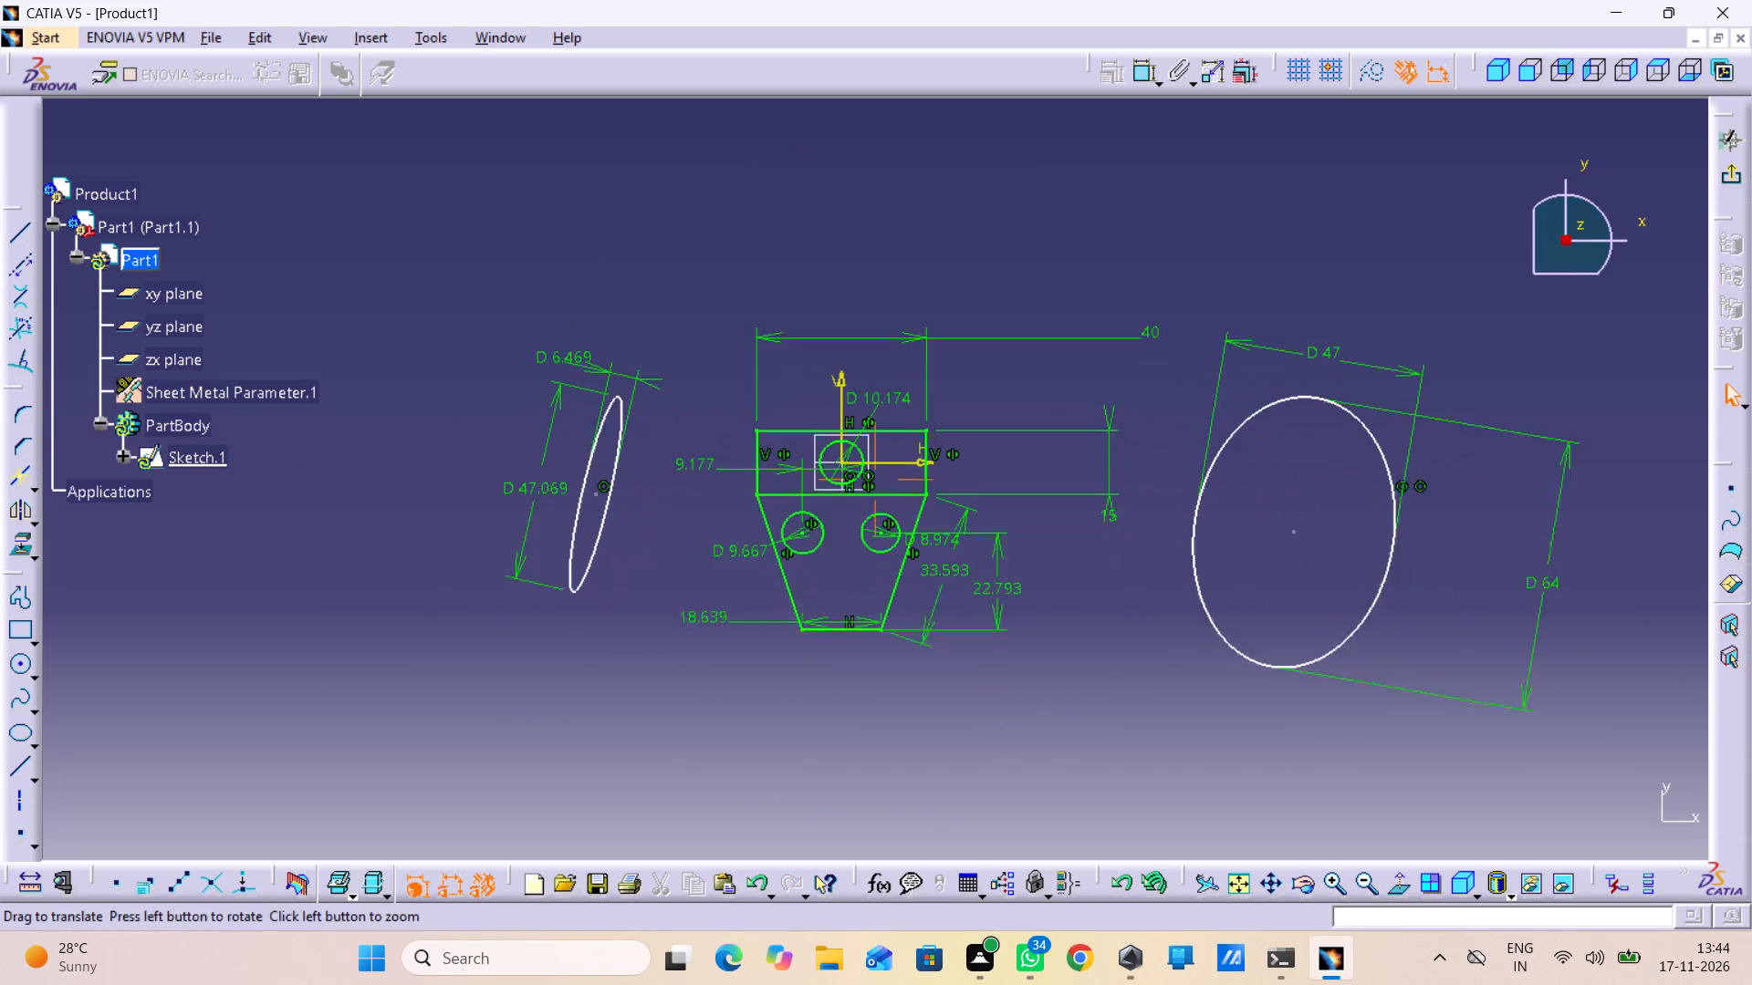
pyautogui.moveTo(1038, 646); pyautogui.dragTo(1023, 623, button='middle')
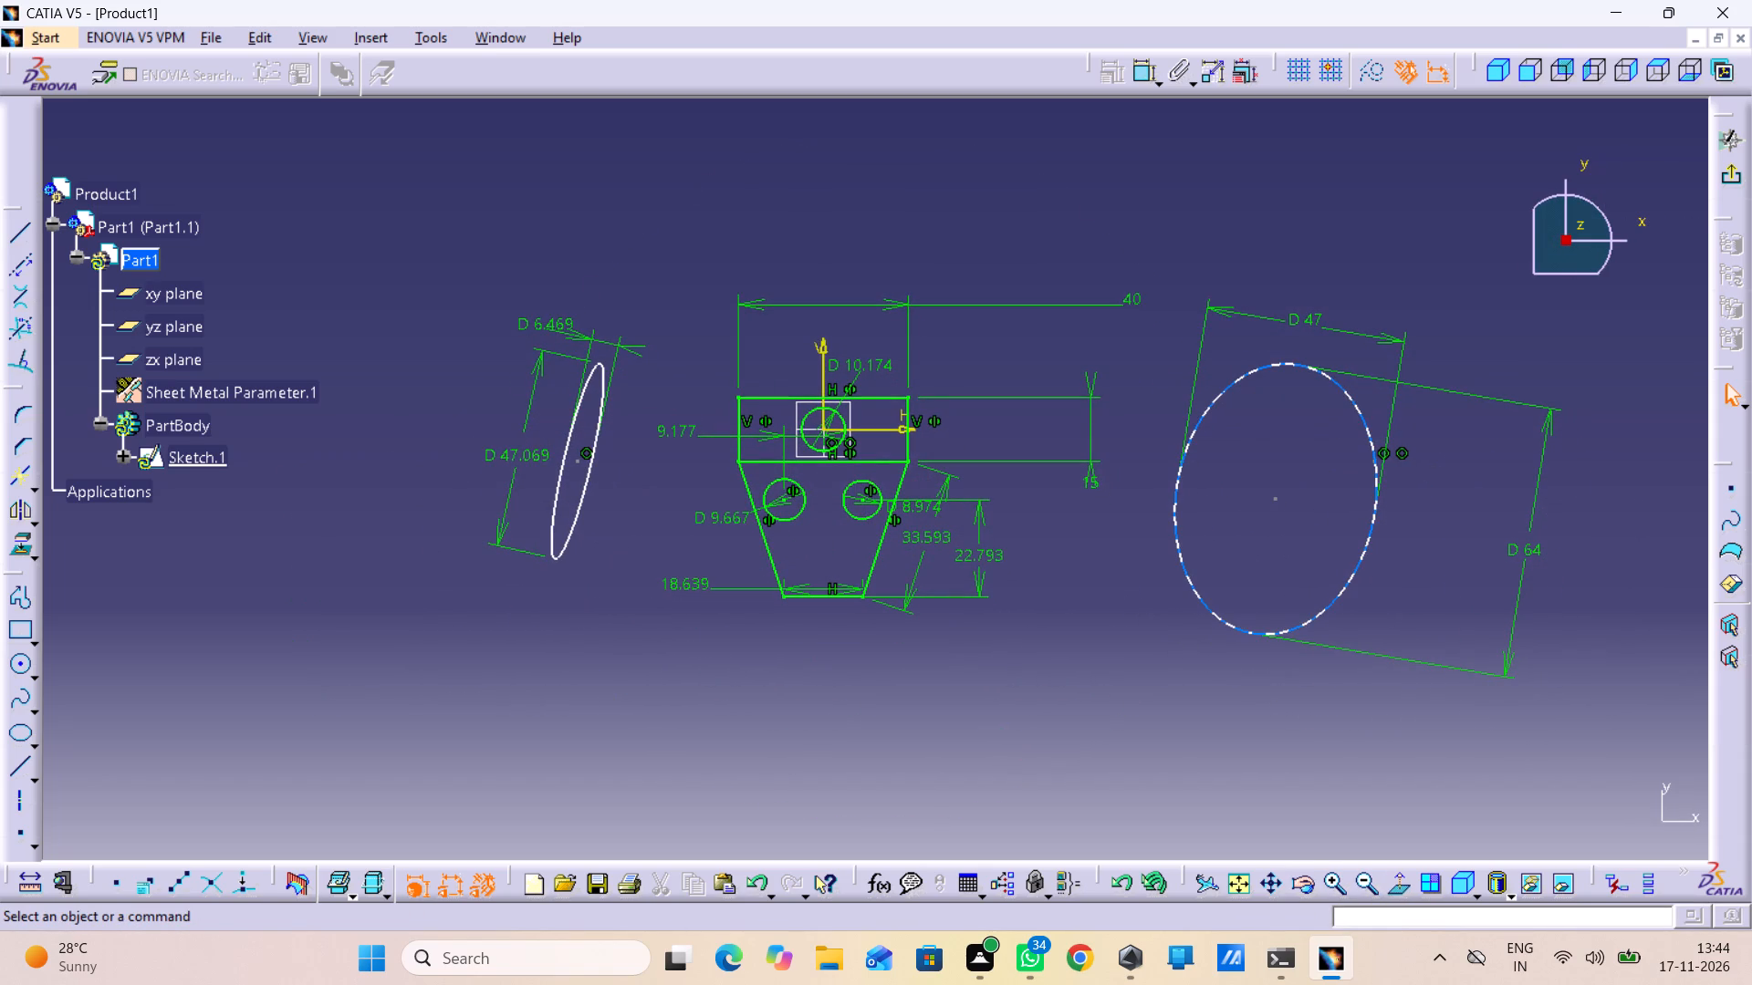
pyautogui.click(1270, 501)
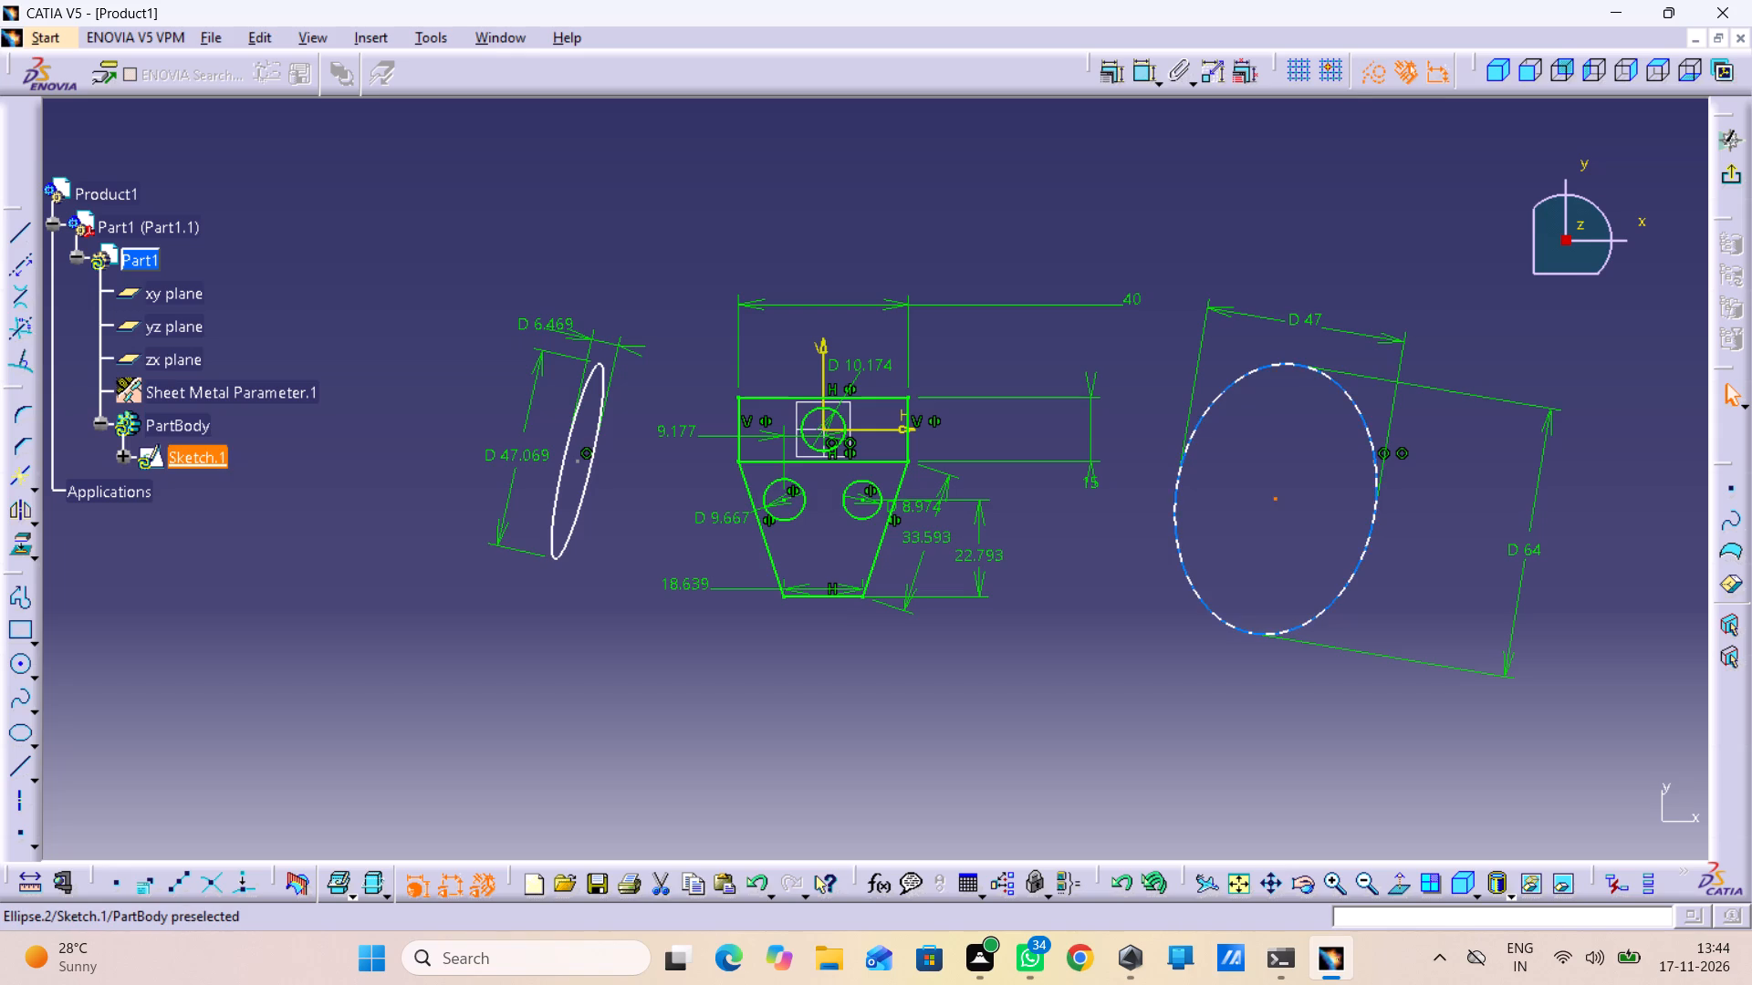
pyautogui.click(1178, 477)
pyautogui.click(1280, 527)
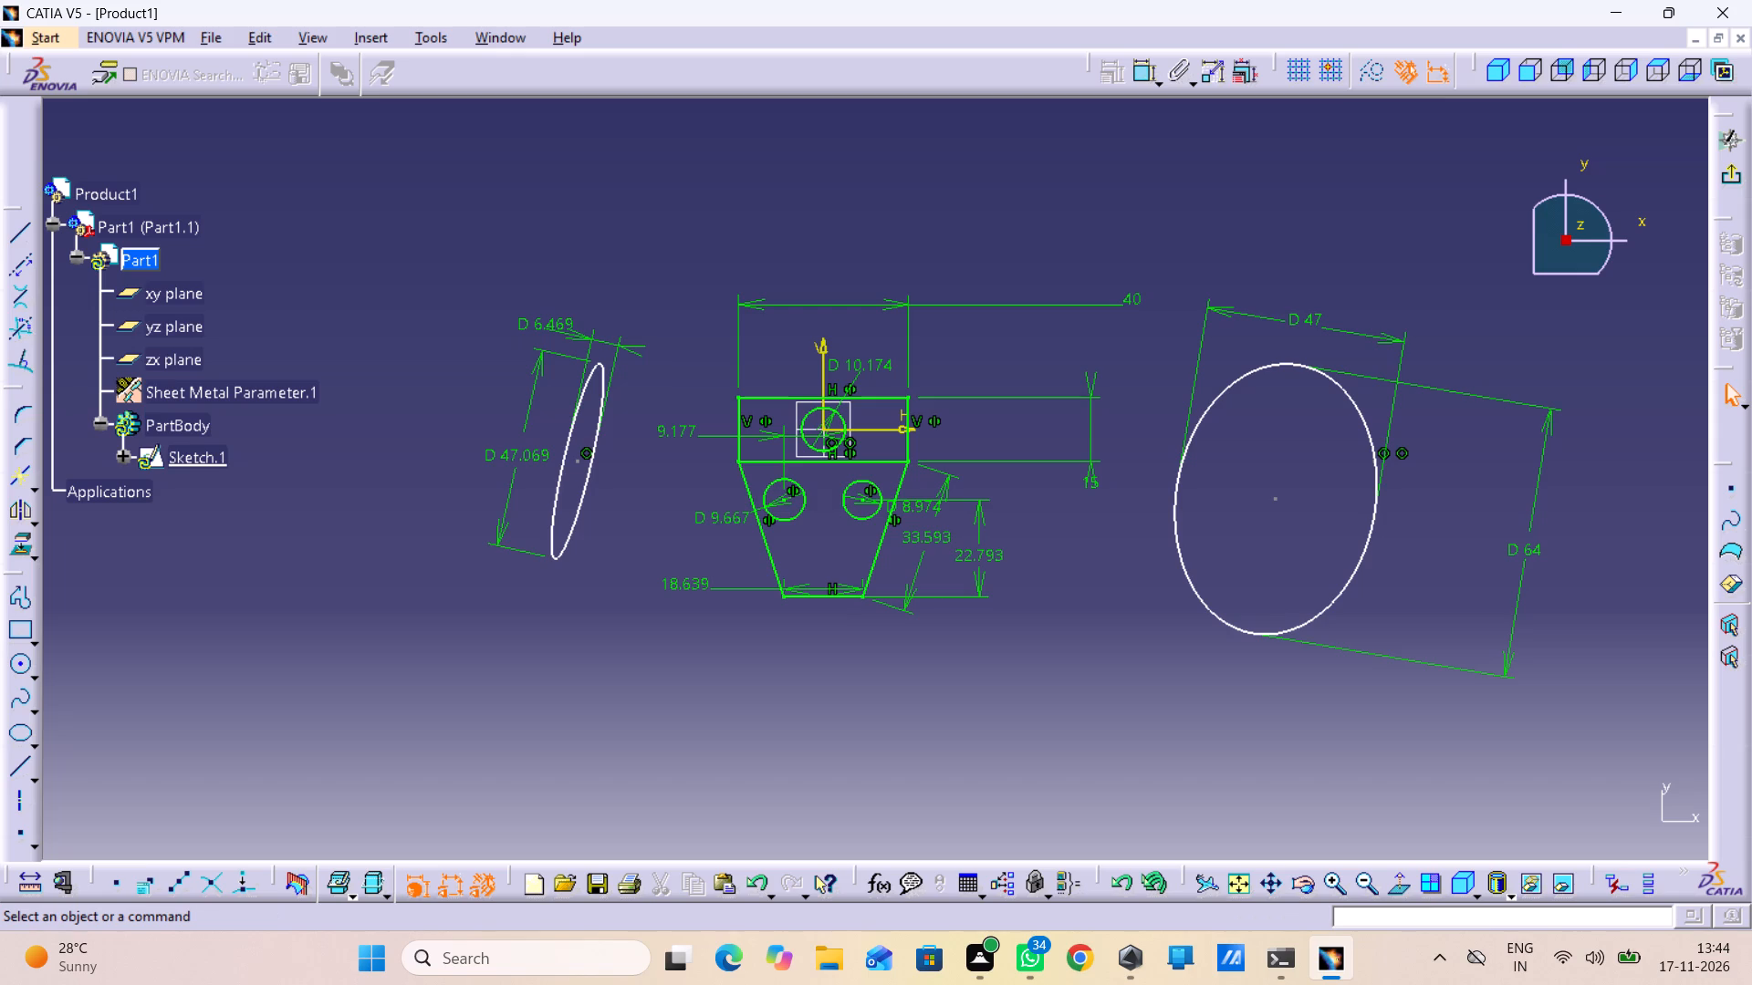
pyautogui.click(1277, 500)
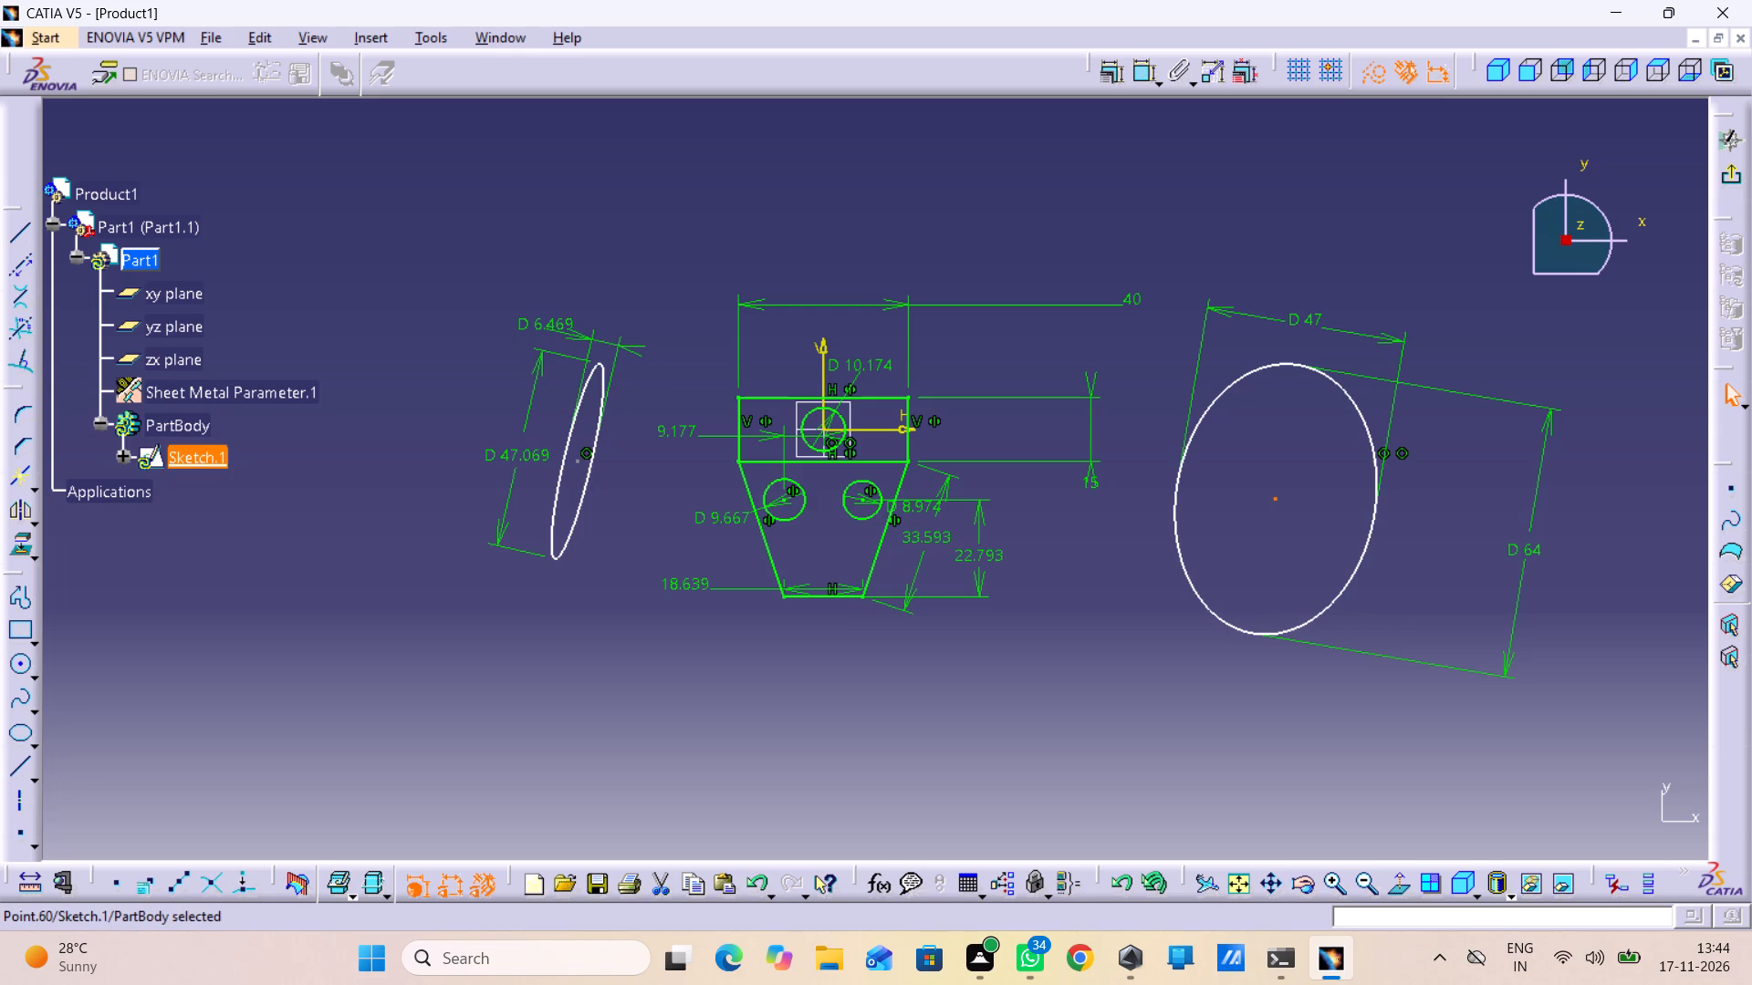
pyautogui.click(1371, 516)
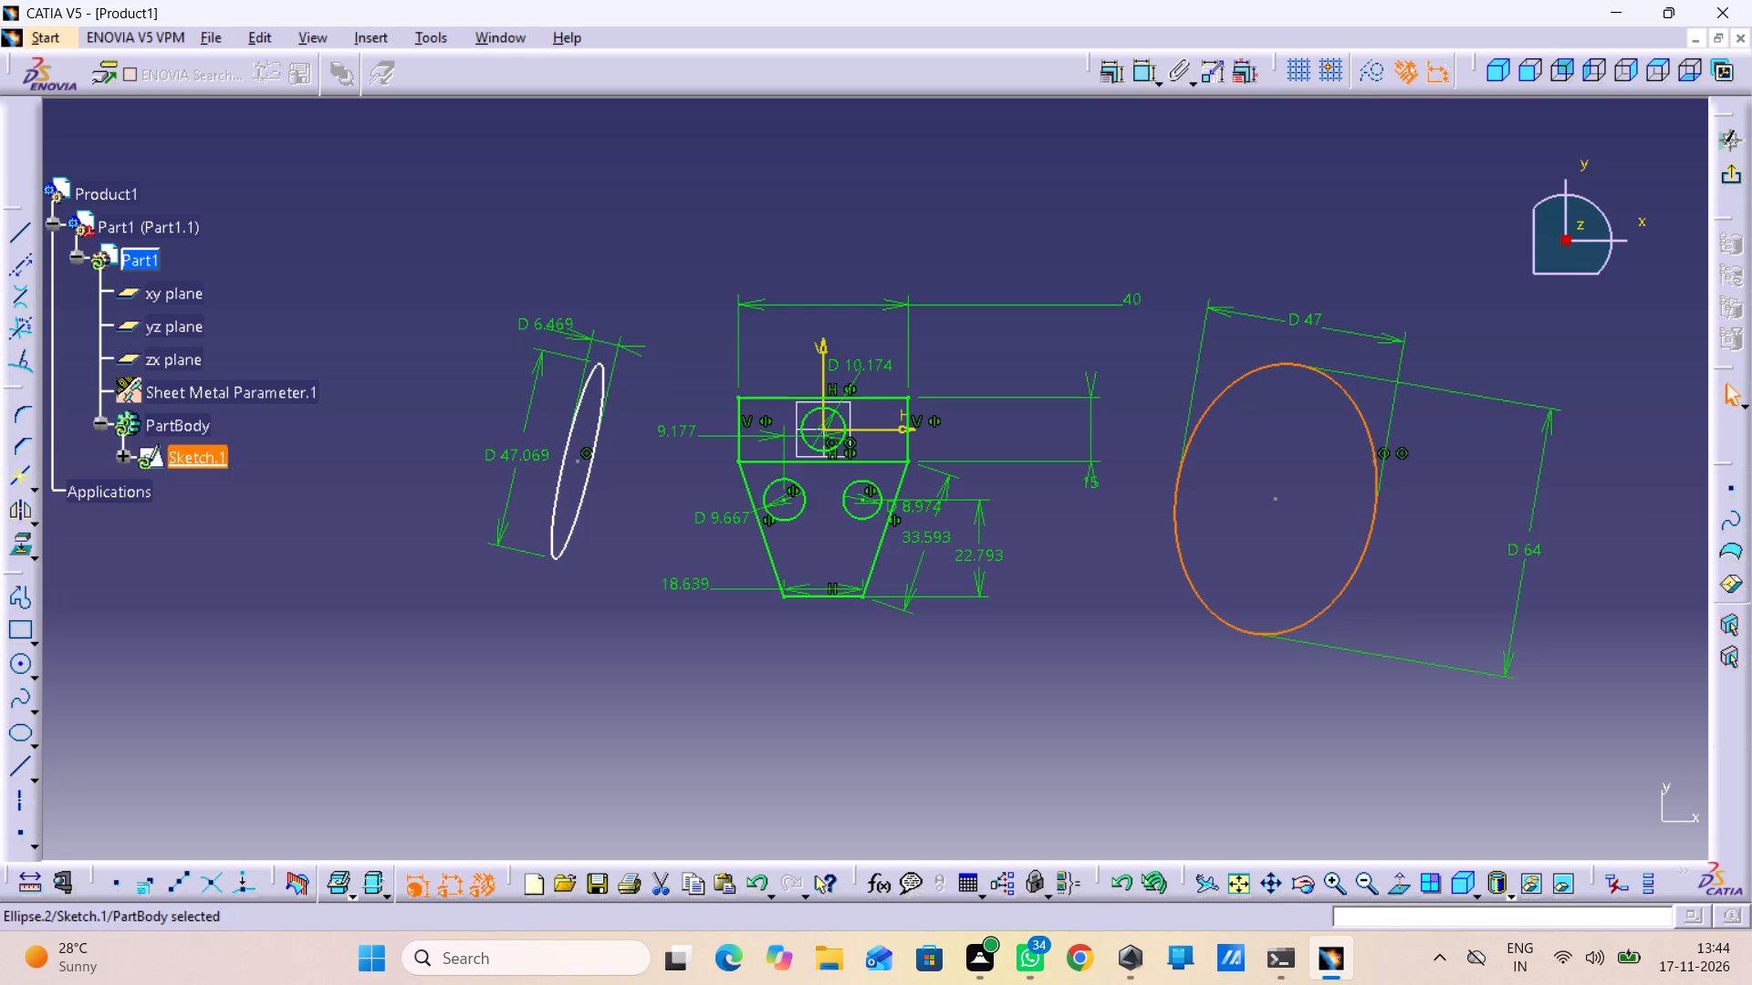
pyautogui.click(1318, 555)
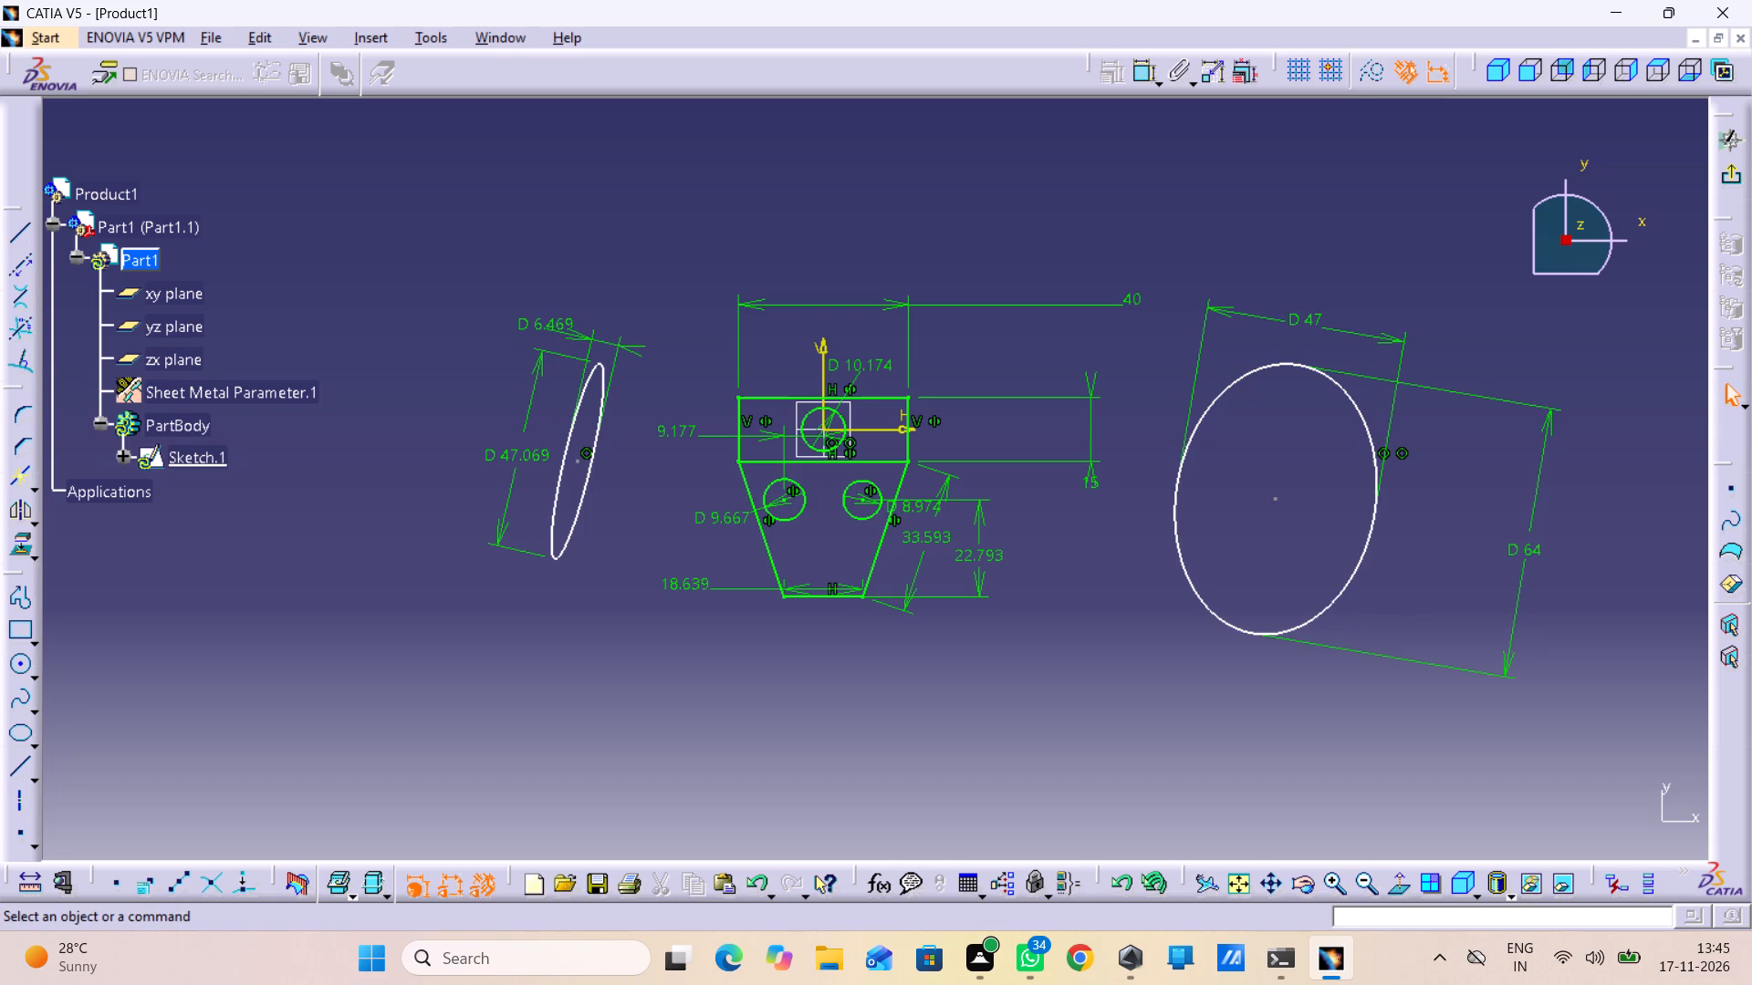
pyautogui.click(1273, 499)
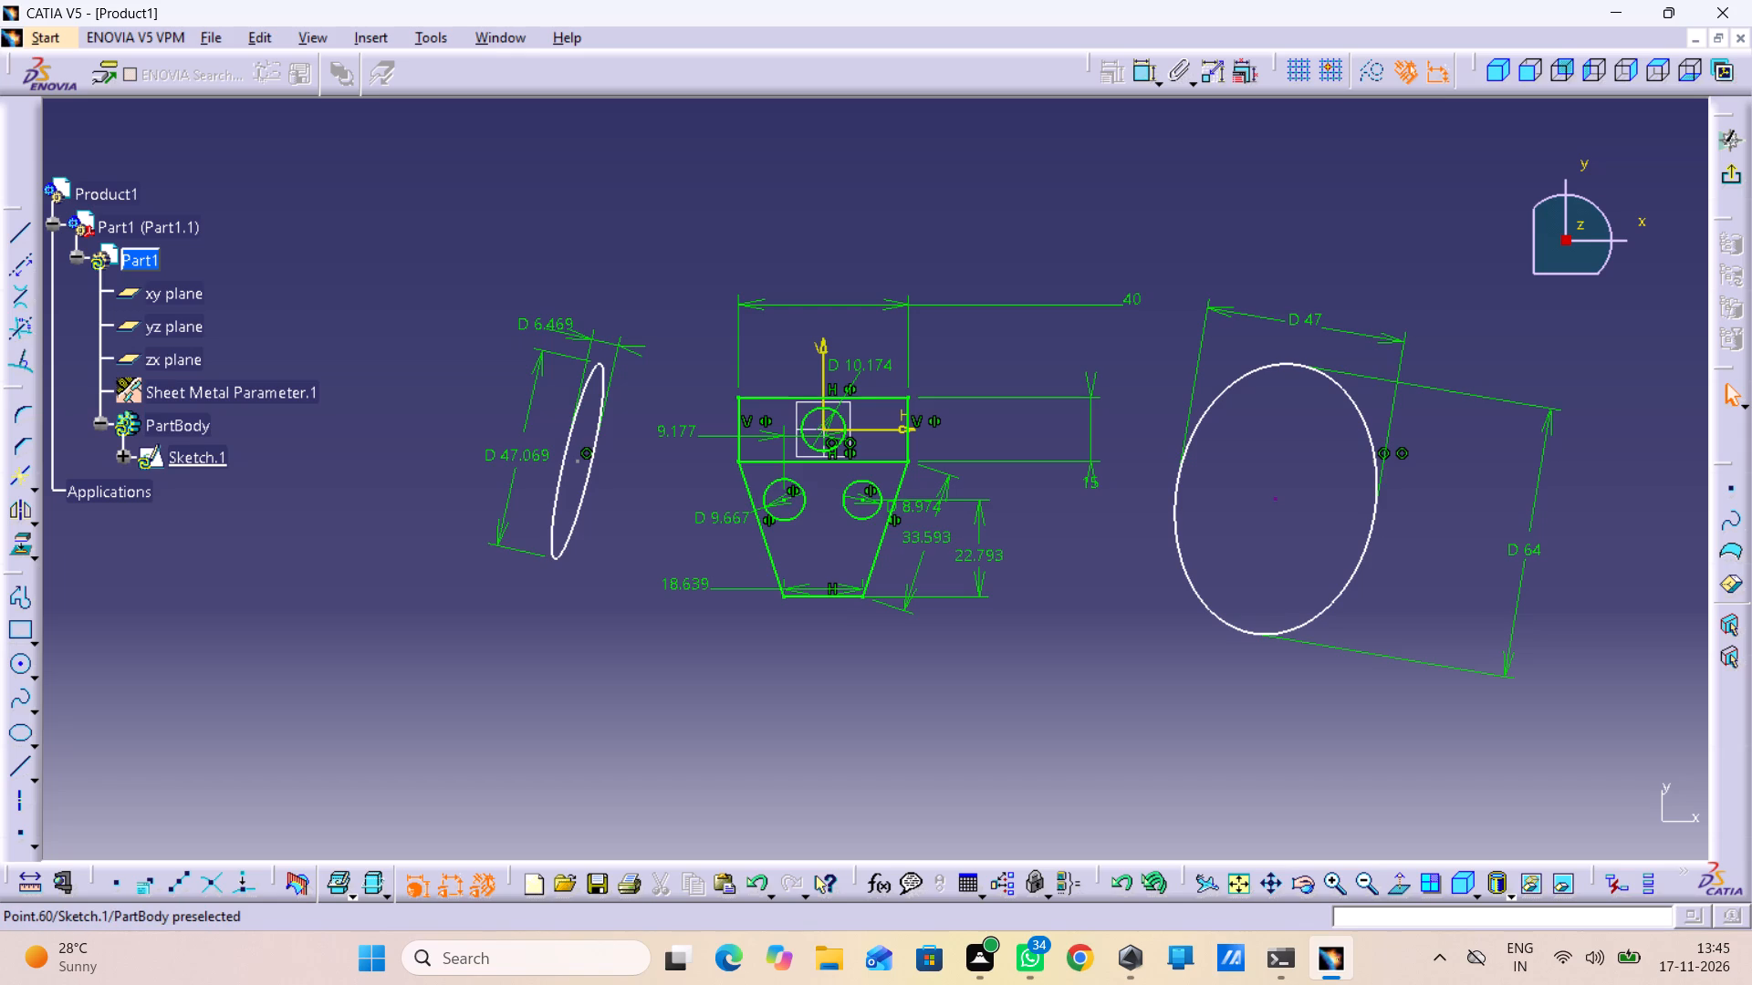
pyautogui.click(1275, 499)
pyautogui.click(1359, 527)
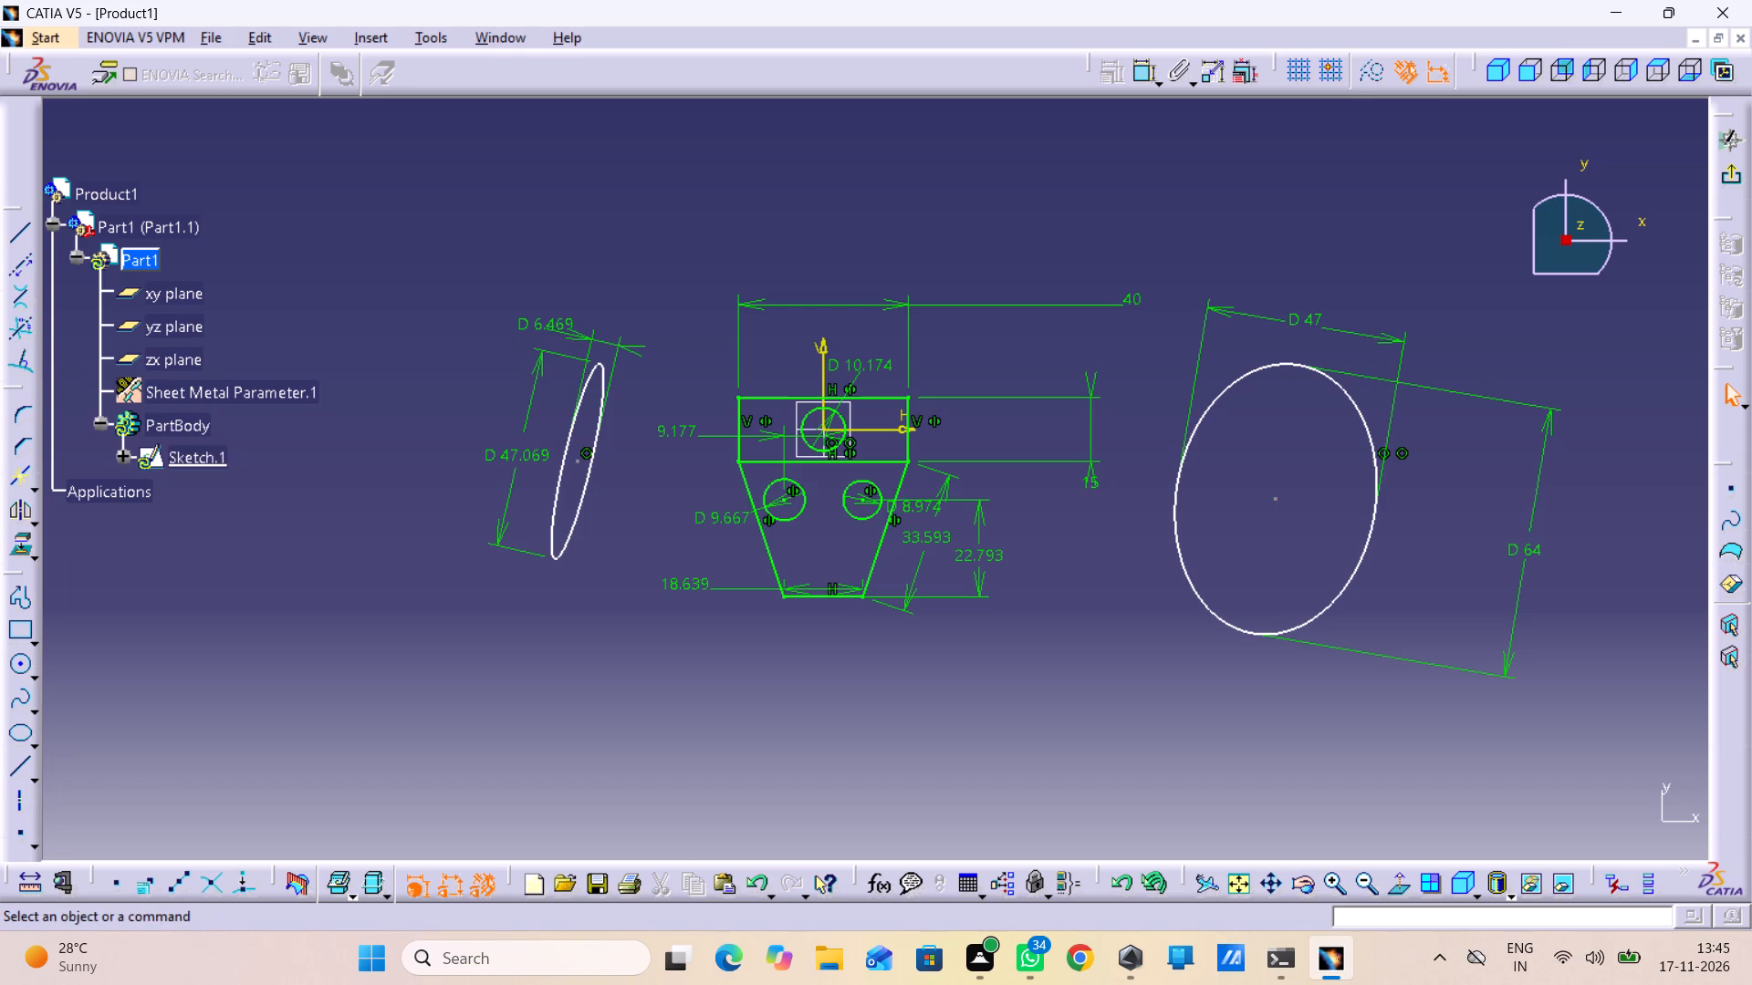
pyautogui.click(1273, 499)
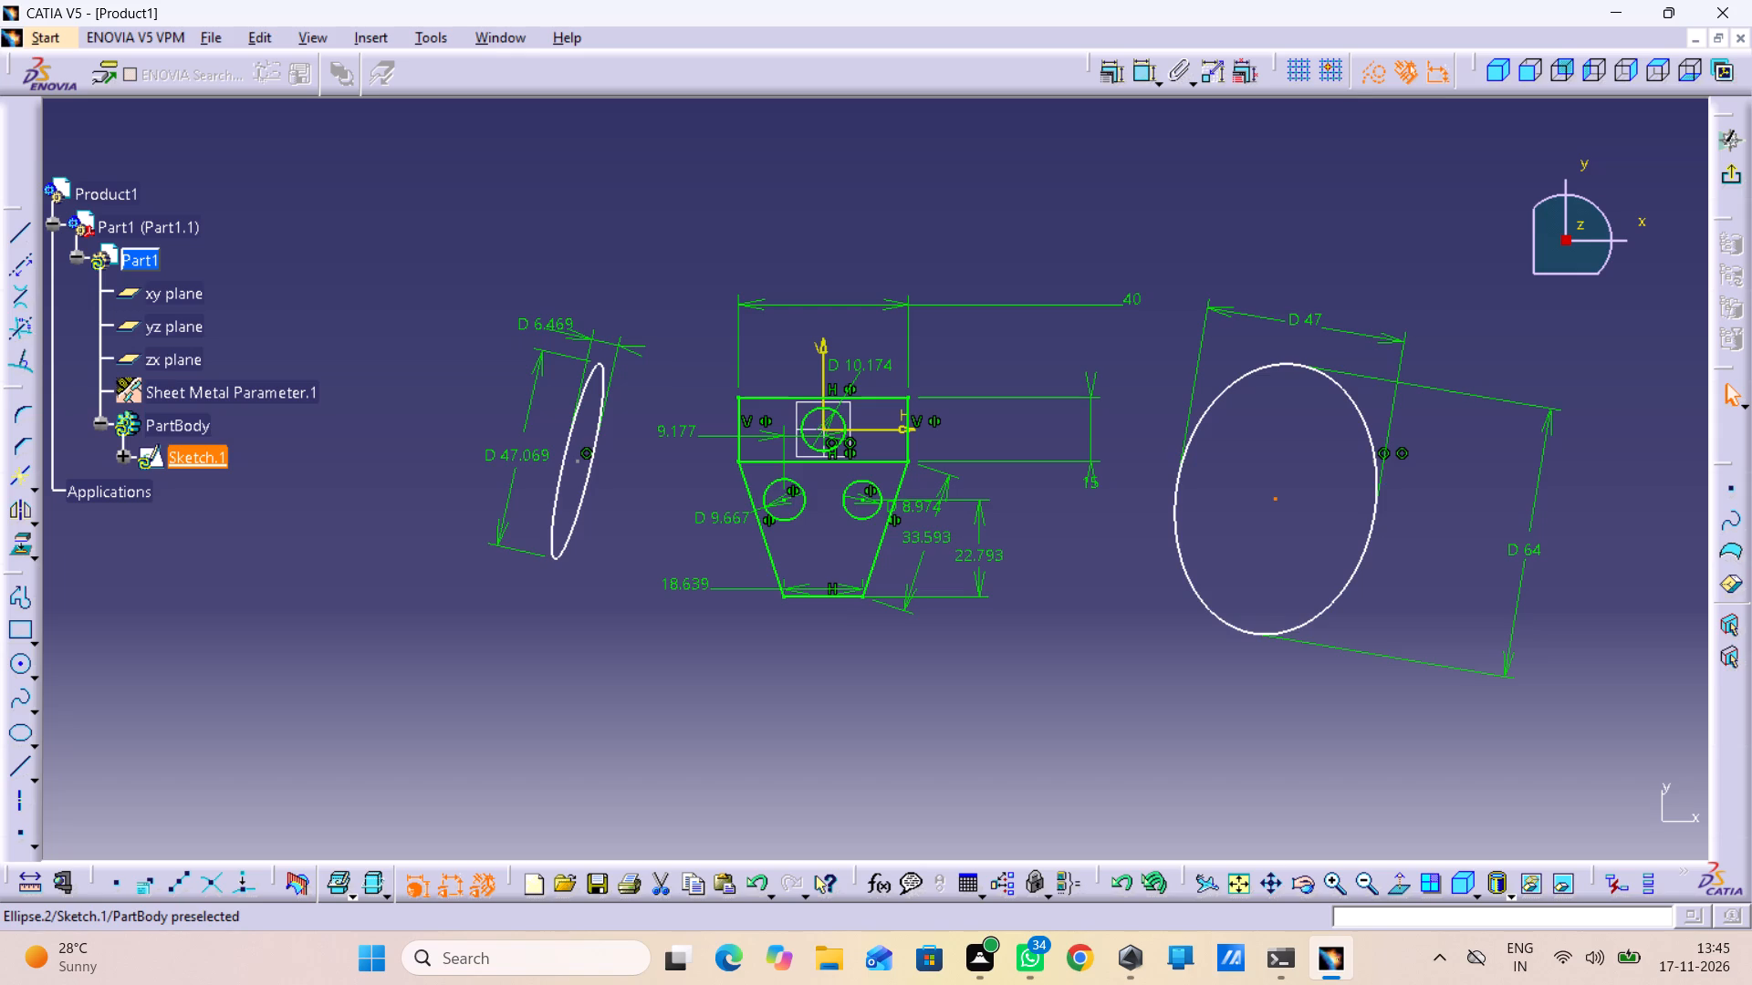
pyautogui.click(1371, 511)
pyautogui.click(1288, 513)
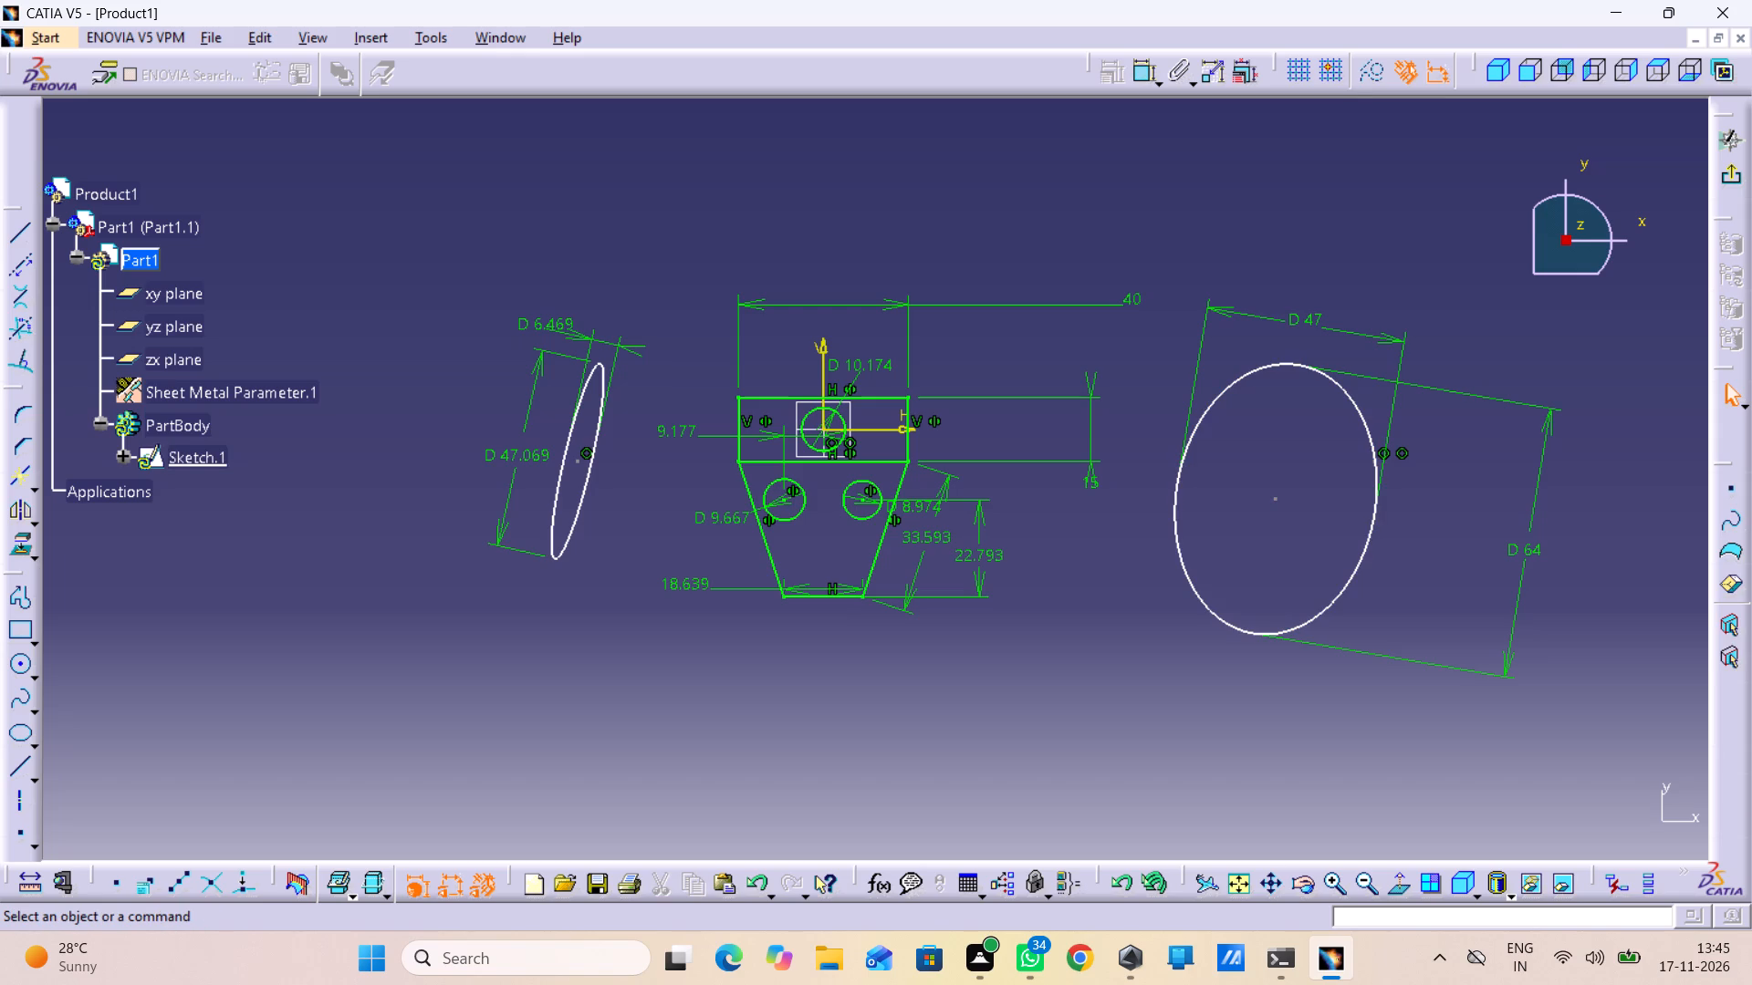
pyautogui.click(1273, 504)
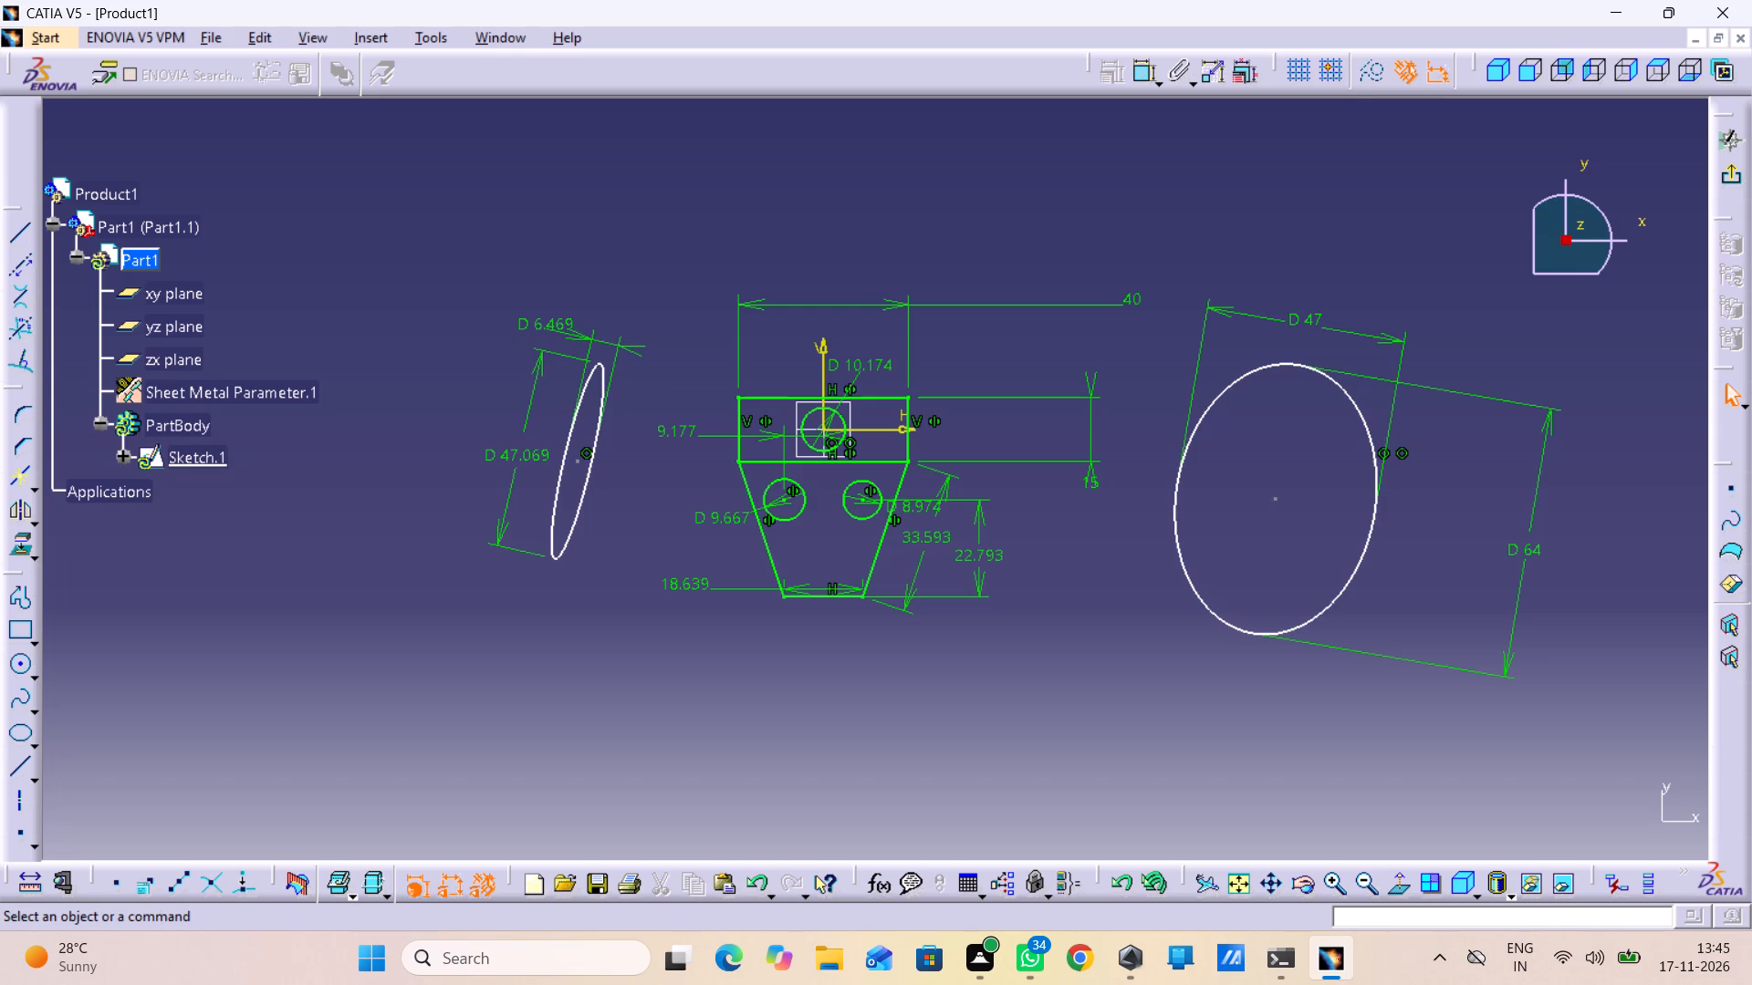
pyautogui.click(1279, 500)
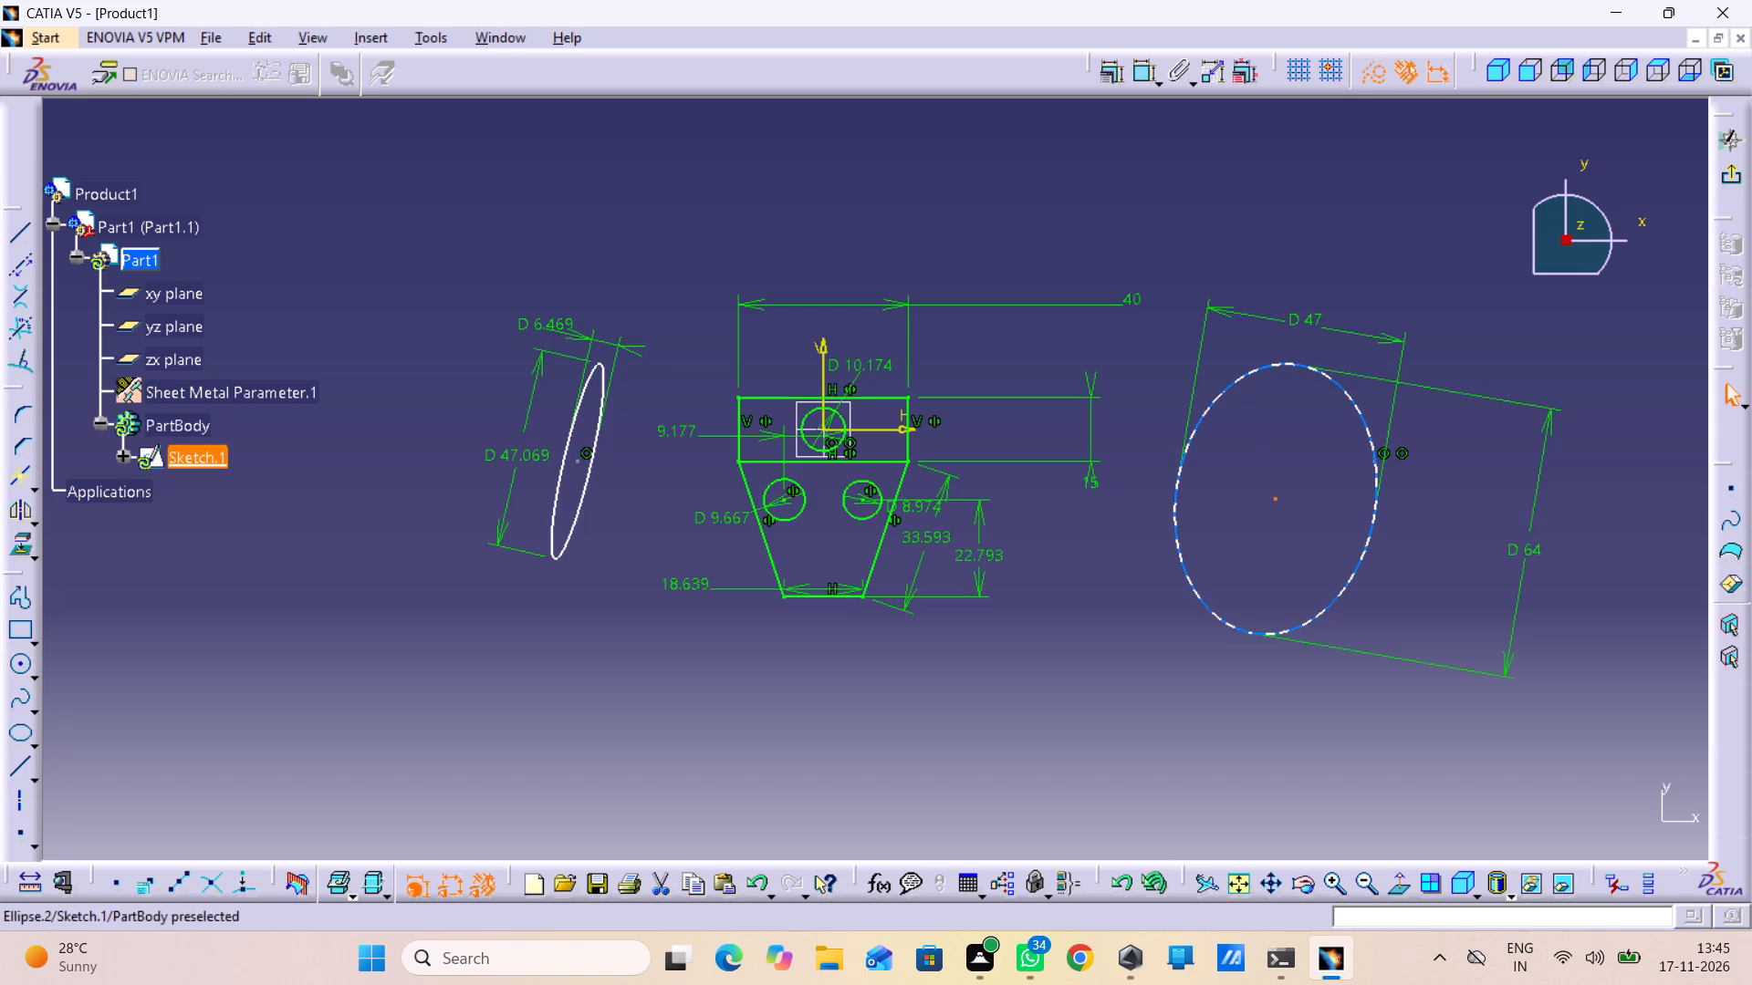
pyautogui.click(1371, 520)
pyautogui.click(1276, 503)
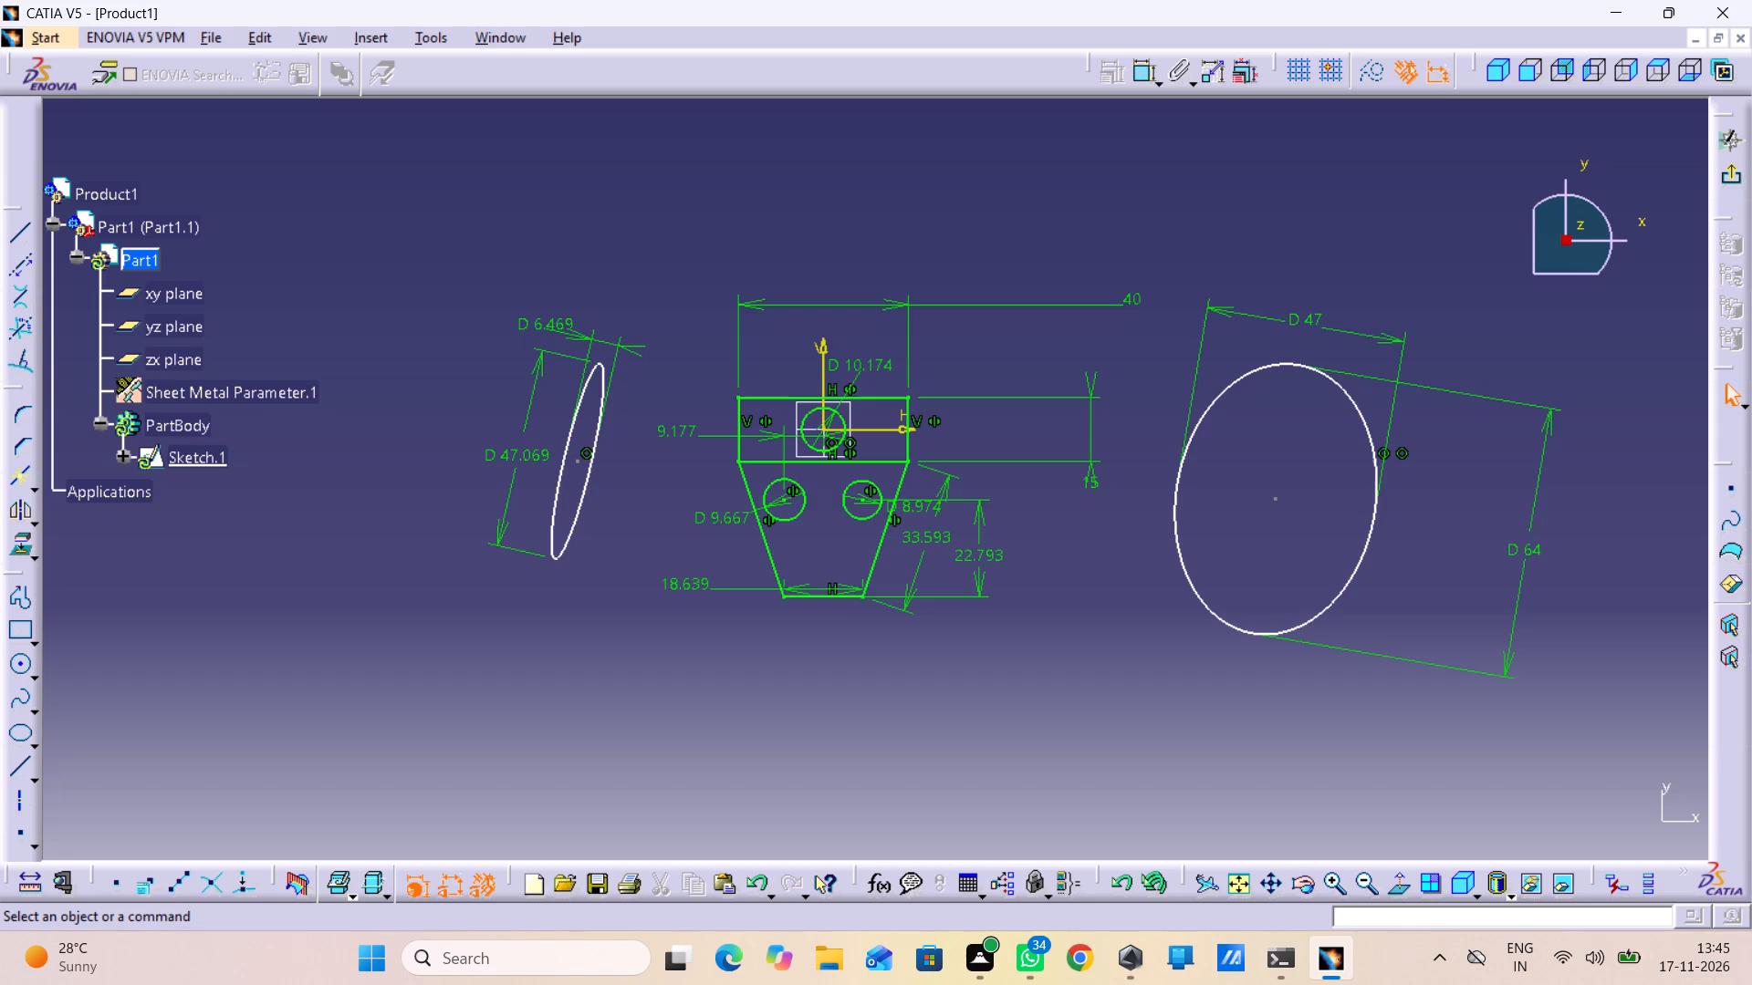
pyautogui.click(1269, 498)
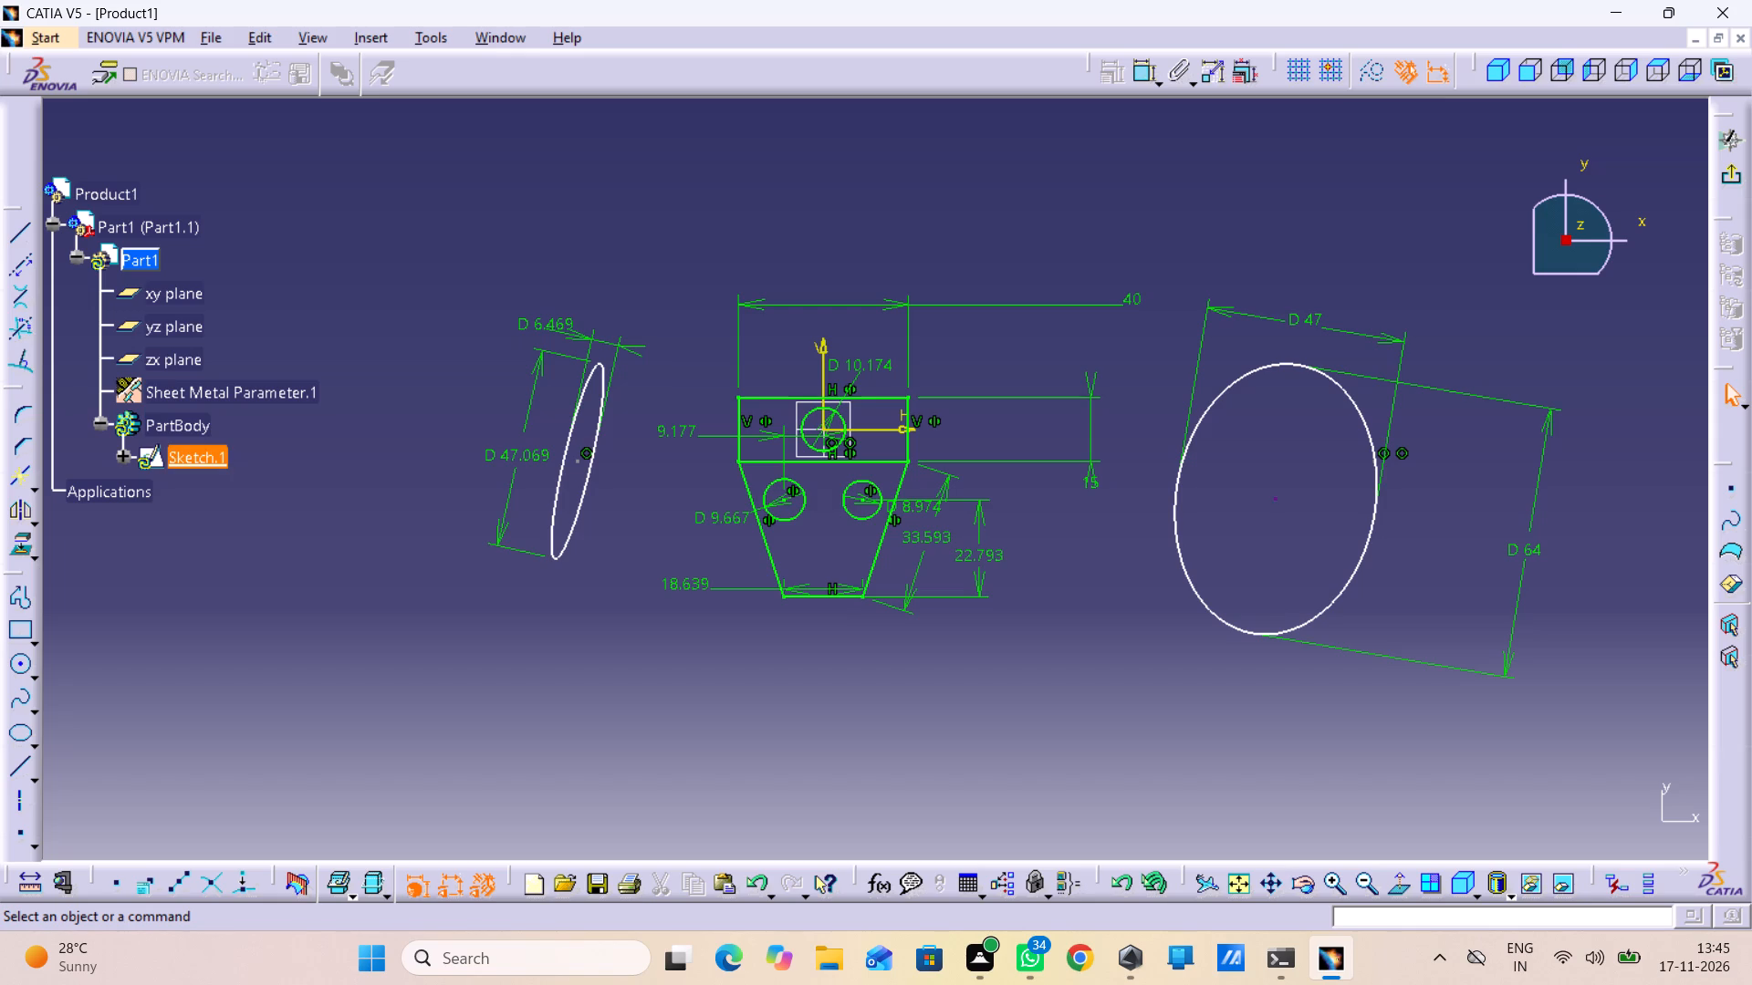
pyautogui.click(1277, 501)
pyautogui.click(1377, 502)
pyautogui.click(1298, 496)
# Shift the second ellipse by its centre point to about the level of the tapered profile's bottom edge, with its long axis slightly slanted.
pyautogui.moveTo(1271, 502); pyautogui.dragTo(1271, 510)
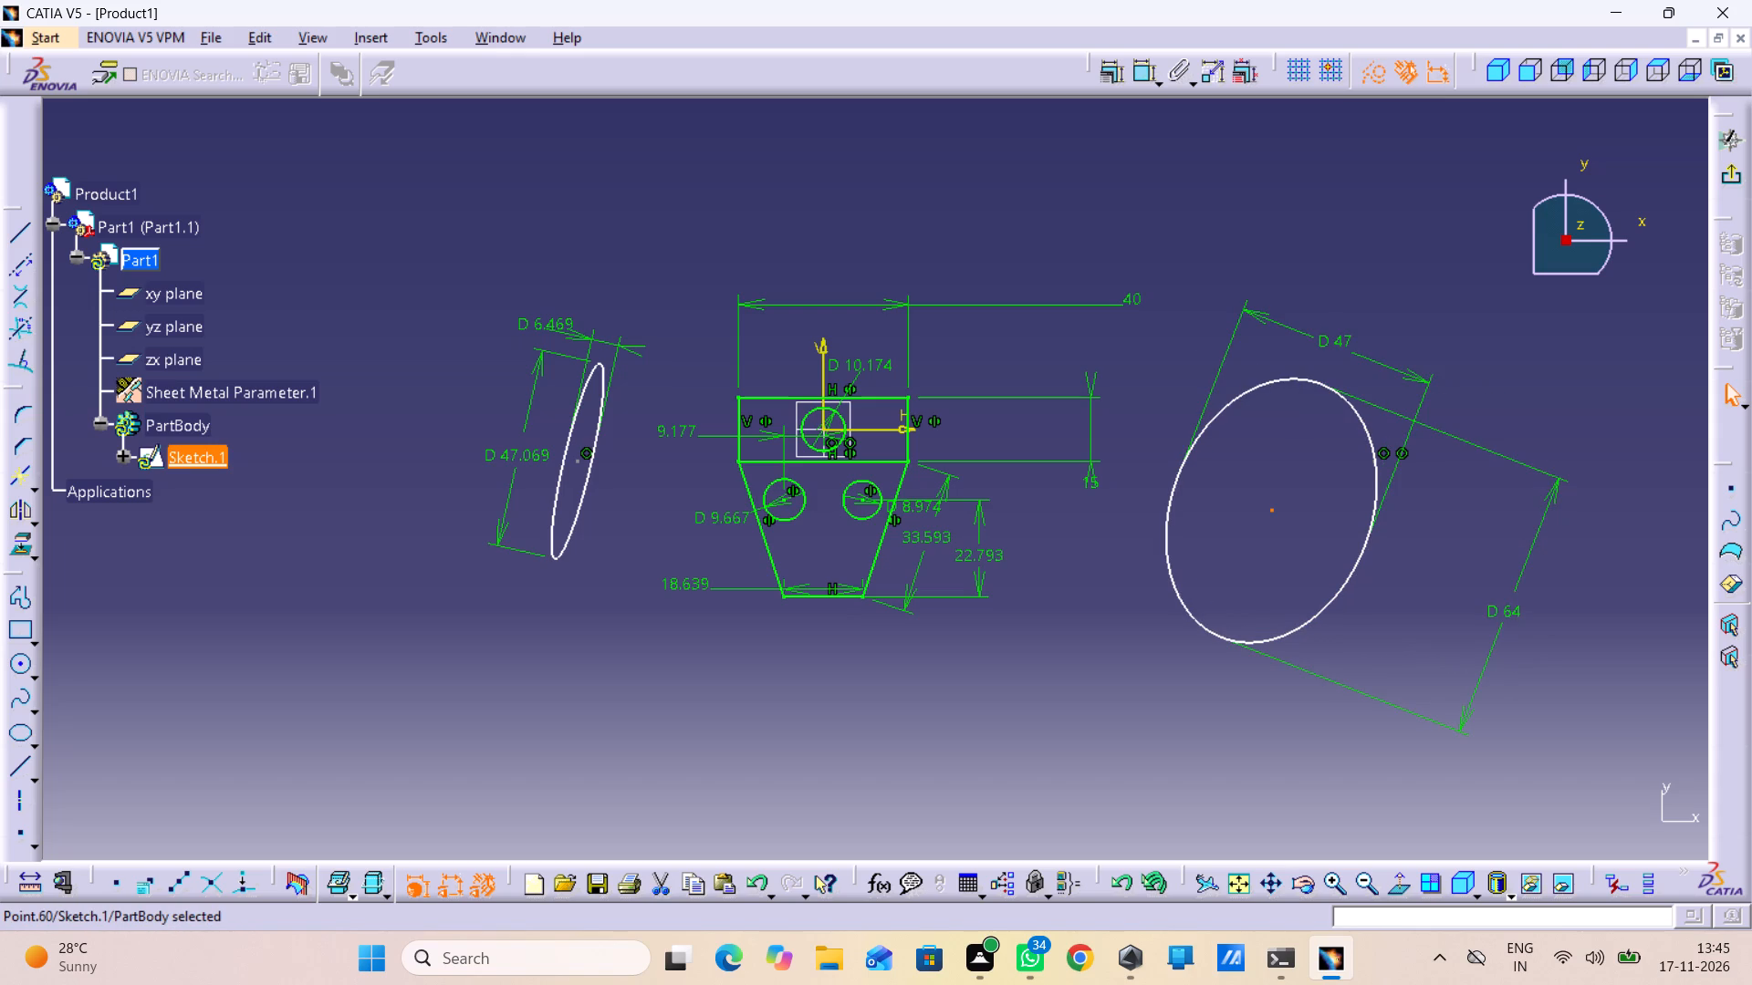
pyautogui.moveTo(1267, 509); pyautogui.dragTo(1255, 486)
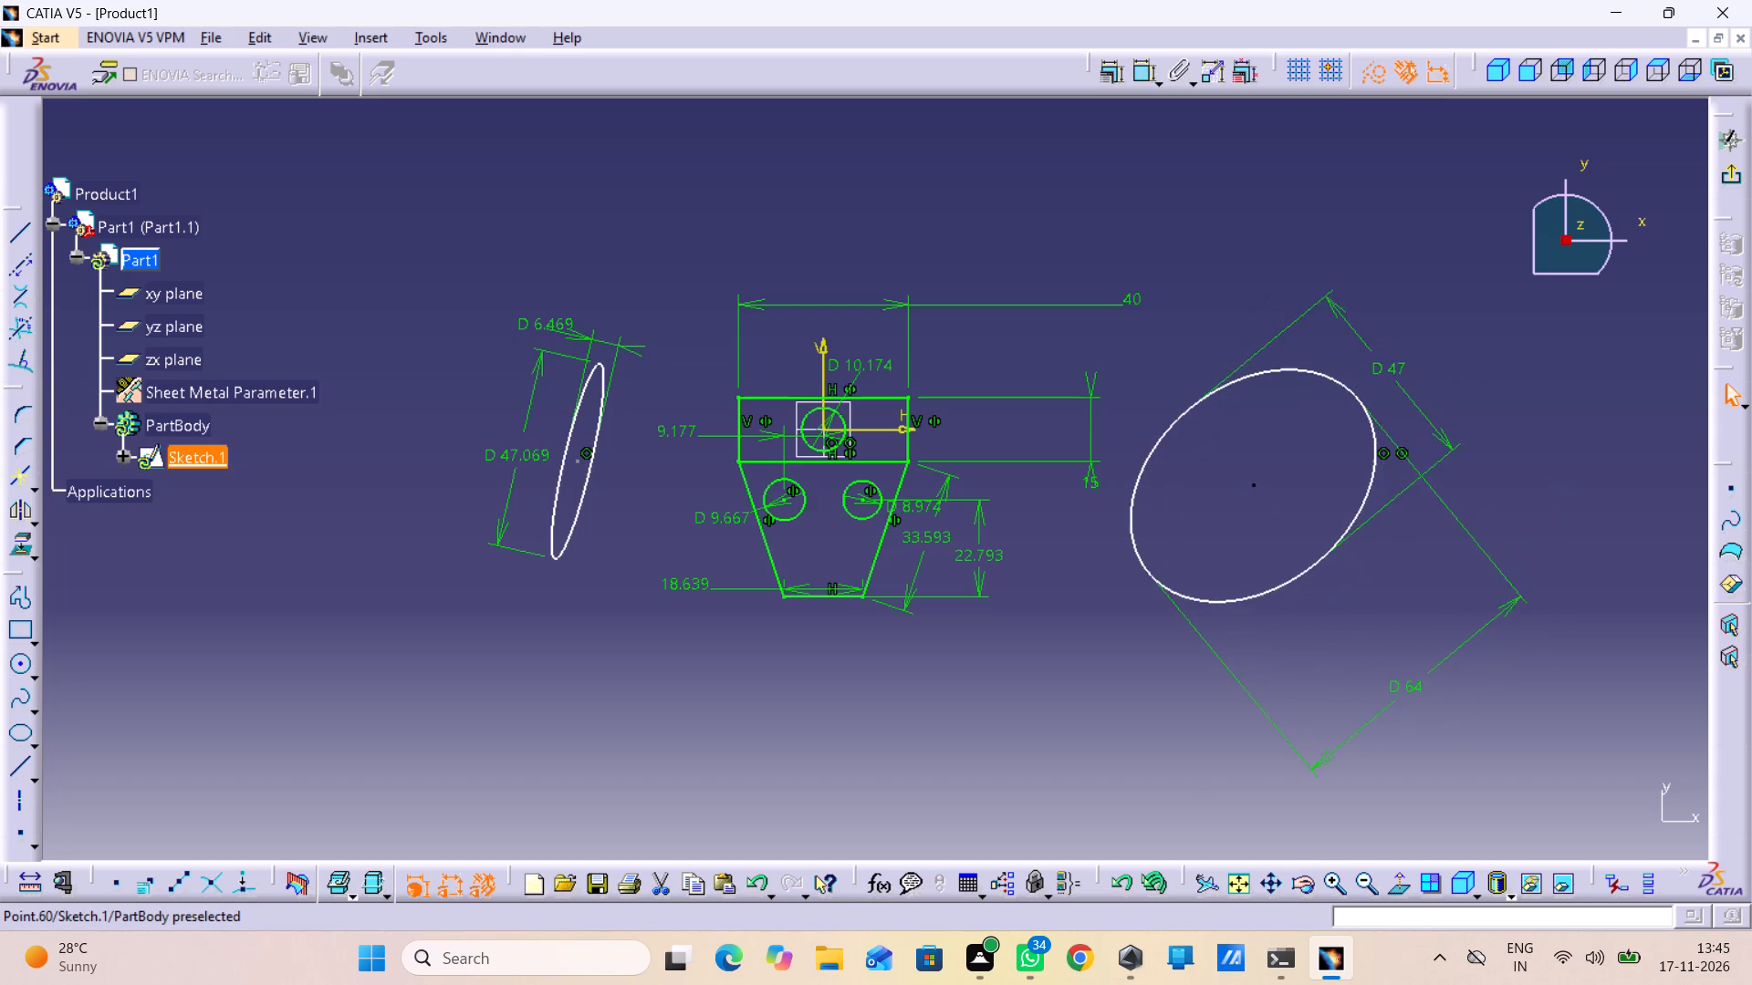
pyautogui.moveTo(1255, 486); pyautogui.dragTo(1369, 593)
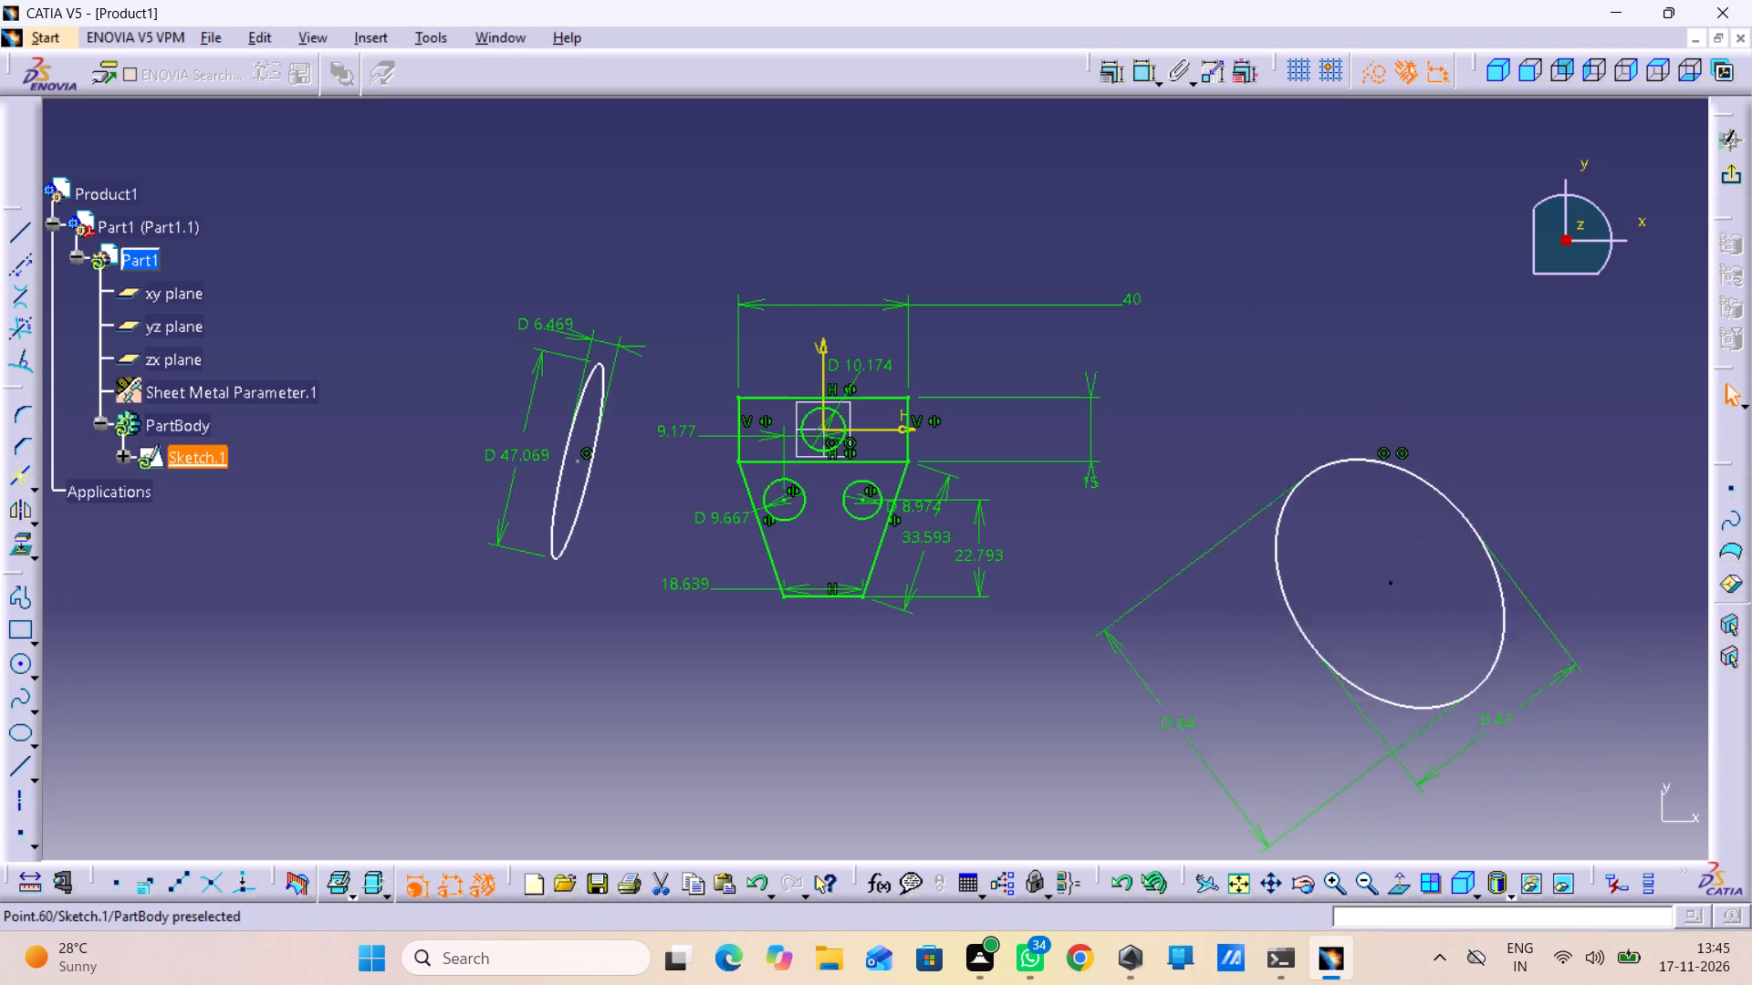
pyautogui.moveTo(1369, 593); pyautogui.dragTo(1288, 578)
pyautogui.moveTo(1341, 524); pyautogui.dragTo(1340, 437)
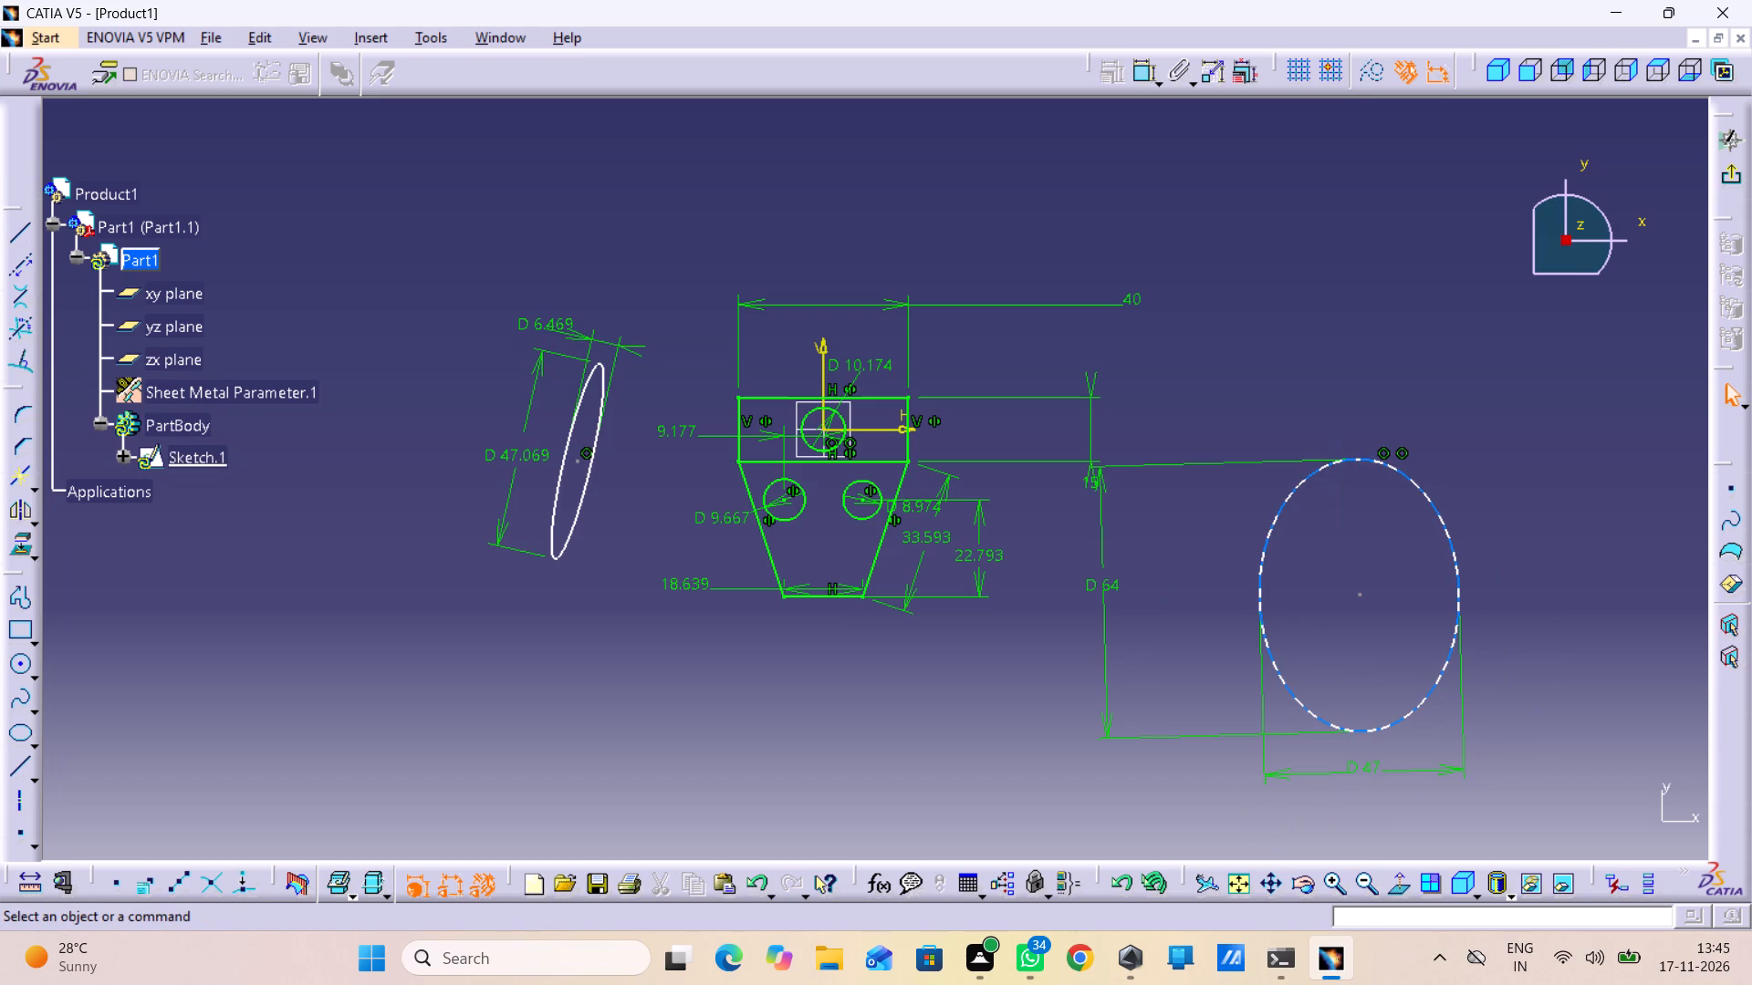
pyautogui.moveTo(1361, 593); pyautogui.dragTo(1355, 578)
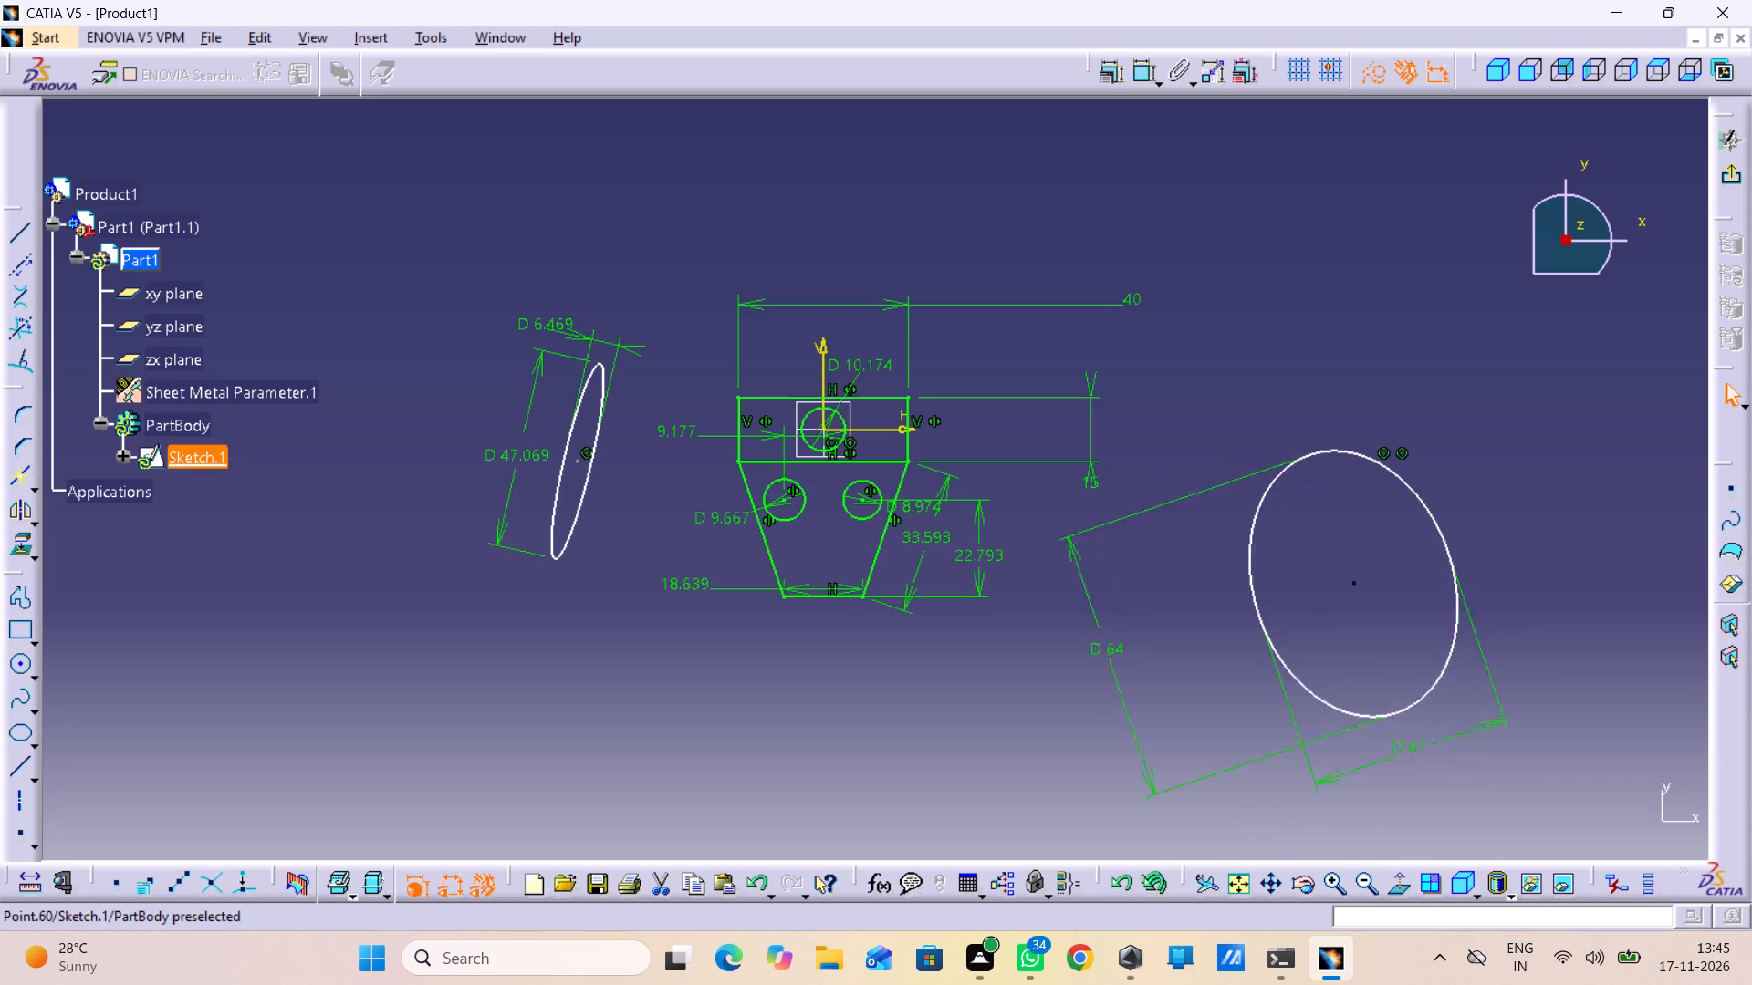
pyautogui.moveTo(1355, 578); pyautogui.dragTo(1378, 682)
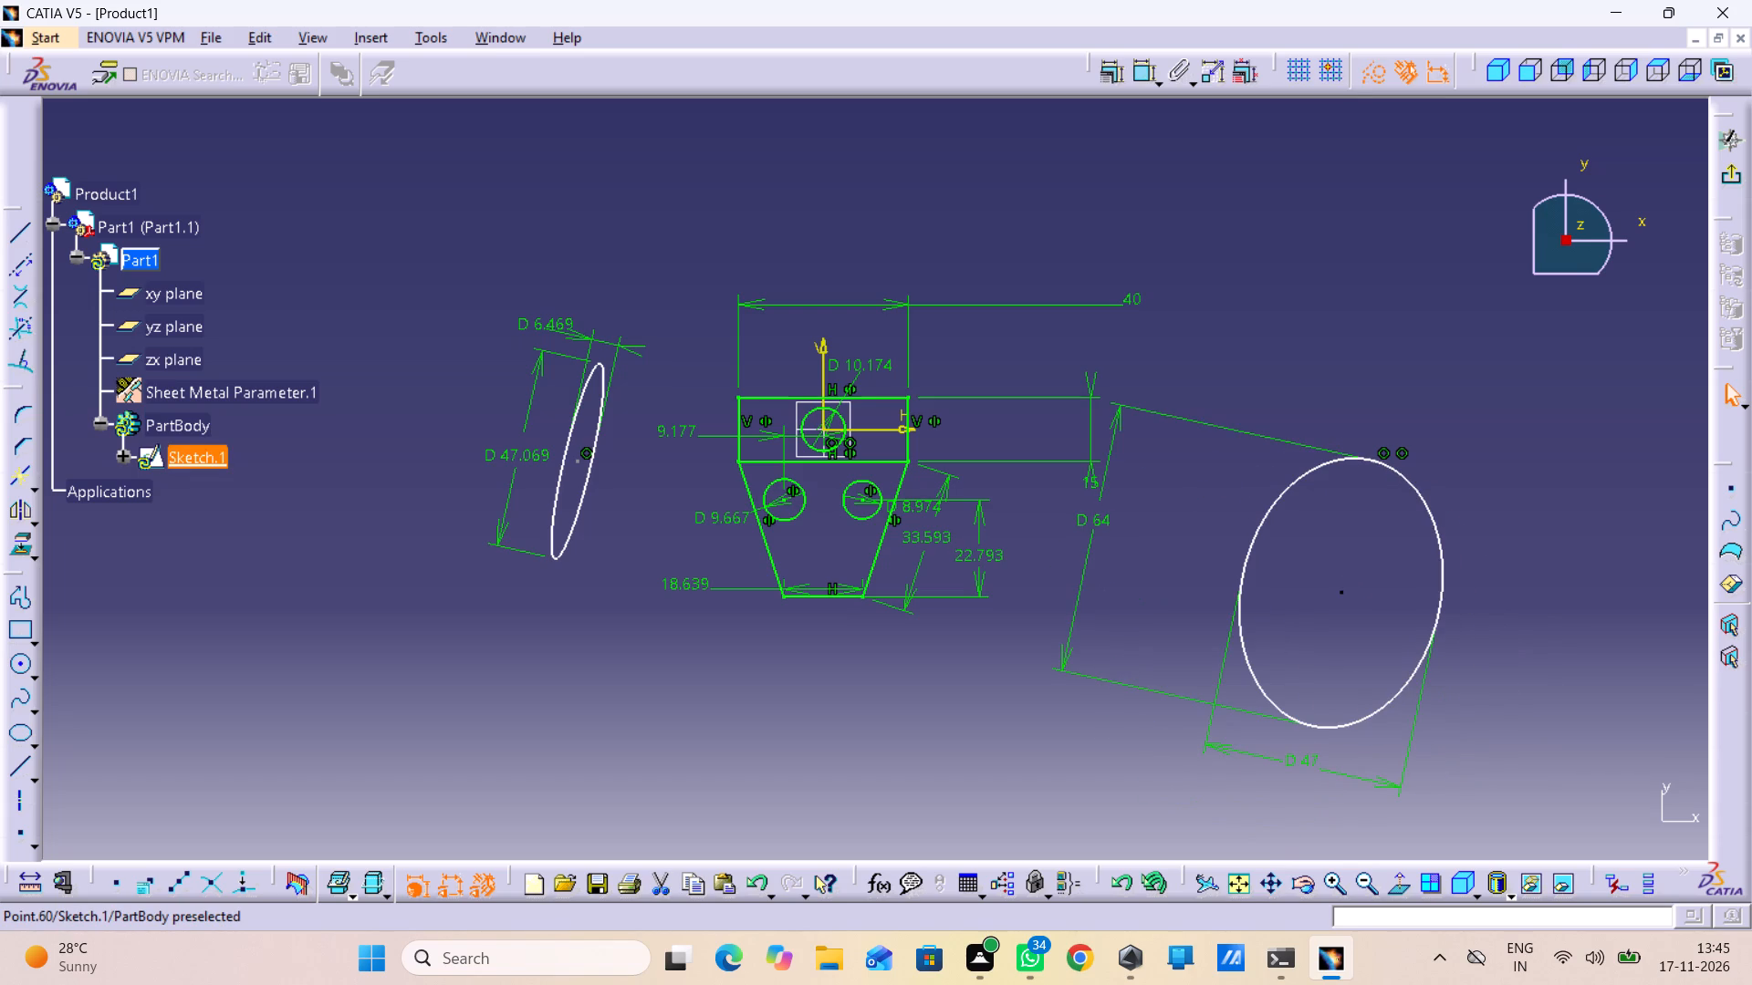
pyautogui.moveTo(1378, 682); pyautogui.dragTo(1392, 682)
pyautogui.moveTo(1403, 598); pyautogui.dragTo(1423, 546)
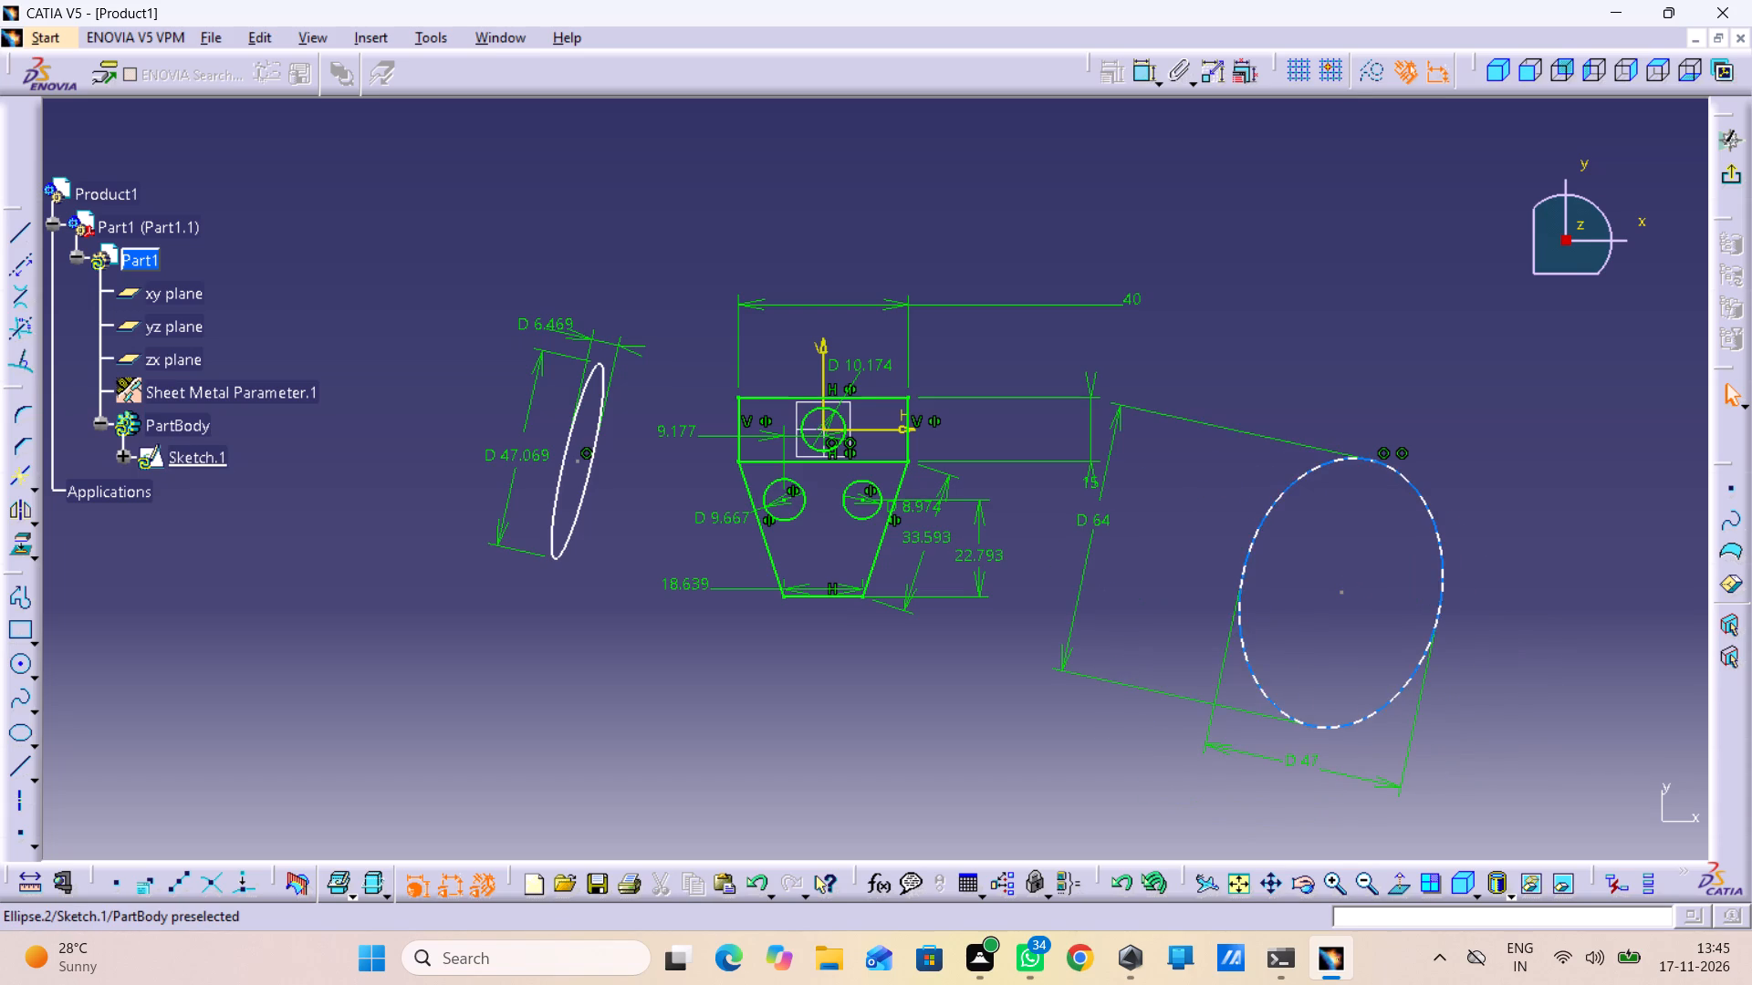
# Move the second ellipse up and farther away from the rectangle, with its centre roughly level with the two small circles.
pyautogui.moveTo(1437, 528); pyautogui.dragTo(1444, 394)
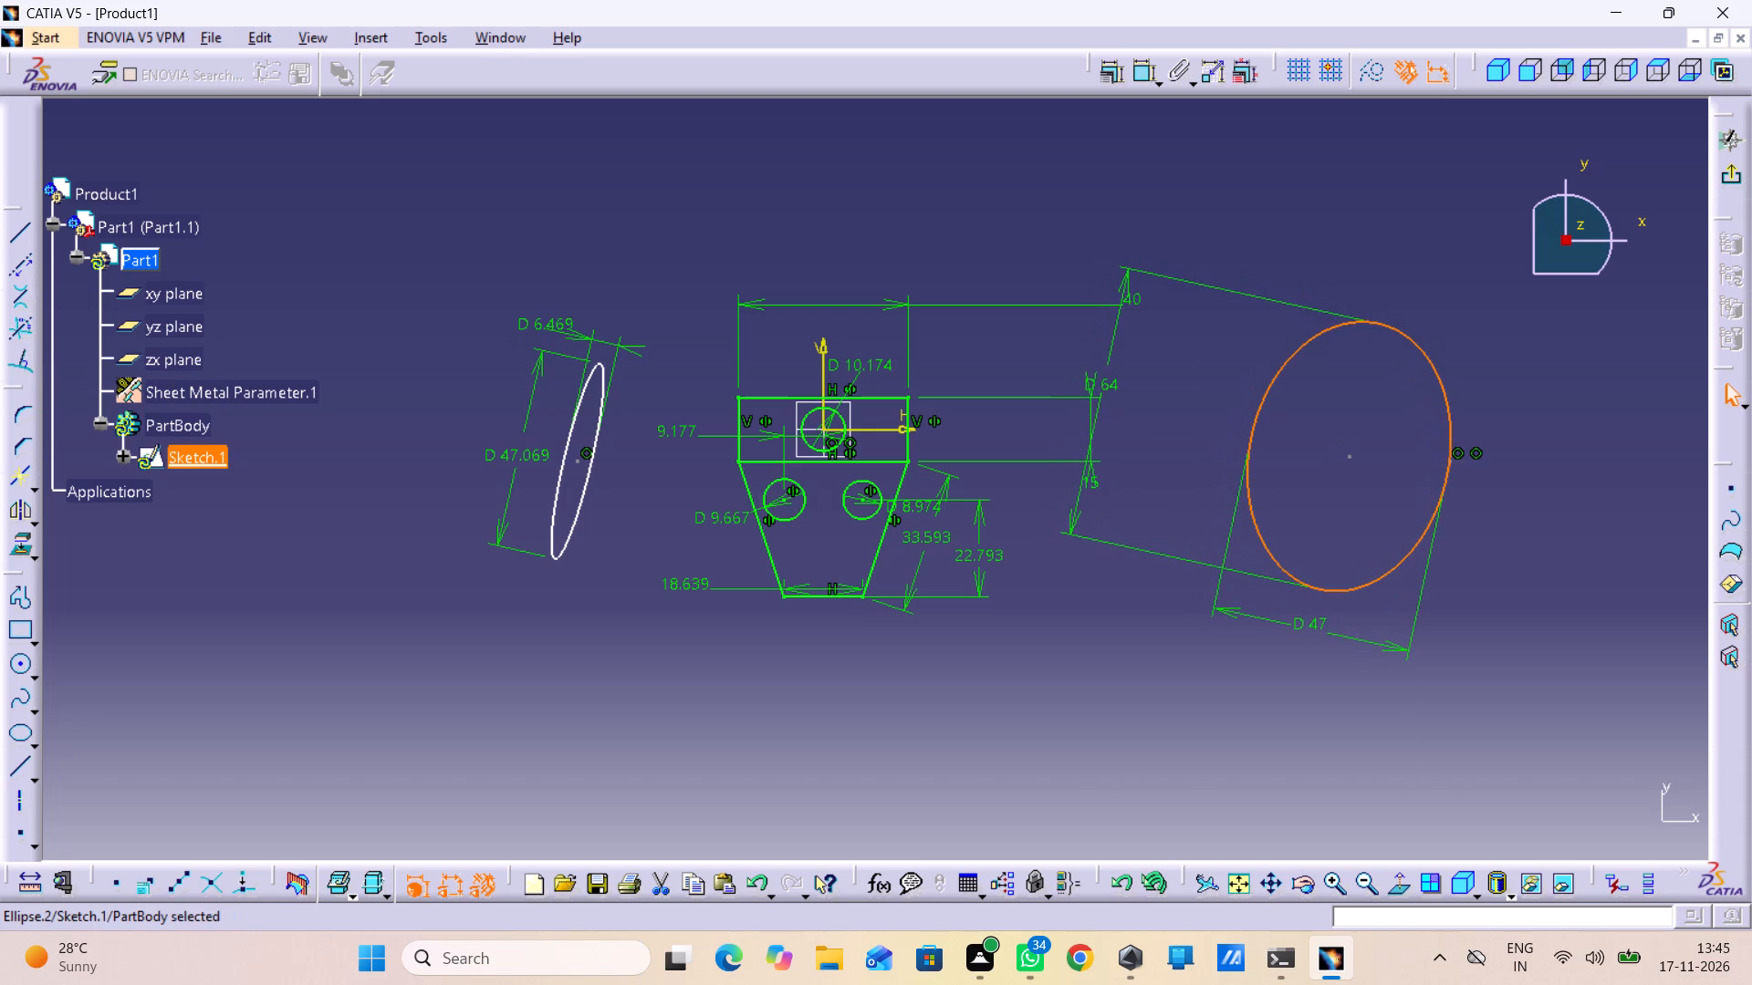
pyautogui.moveTo(1352, 456); pyautogui.dragTo(1410, 516)
pyautogui.click(1145, 519)
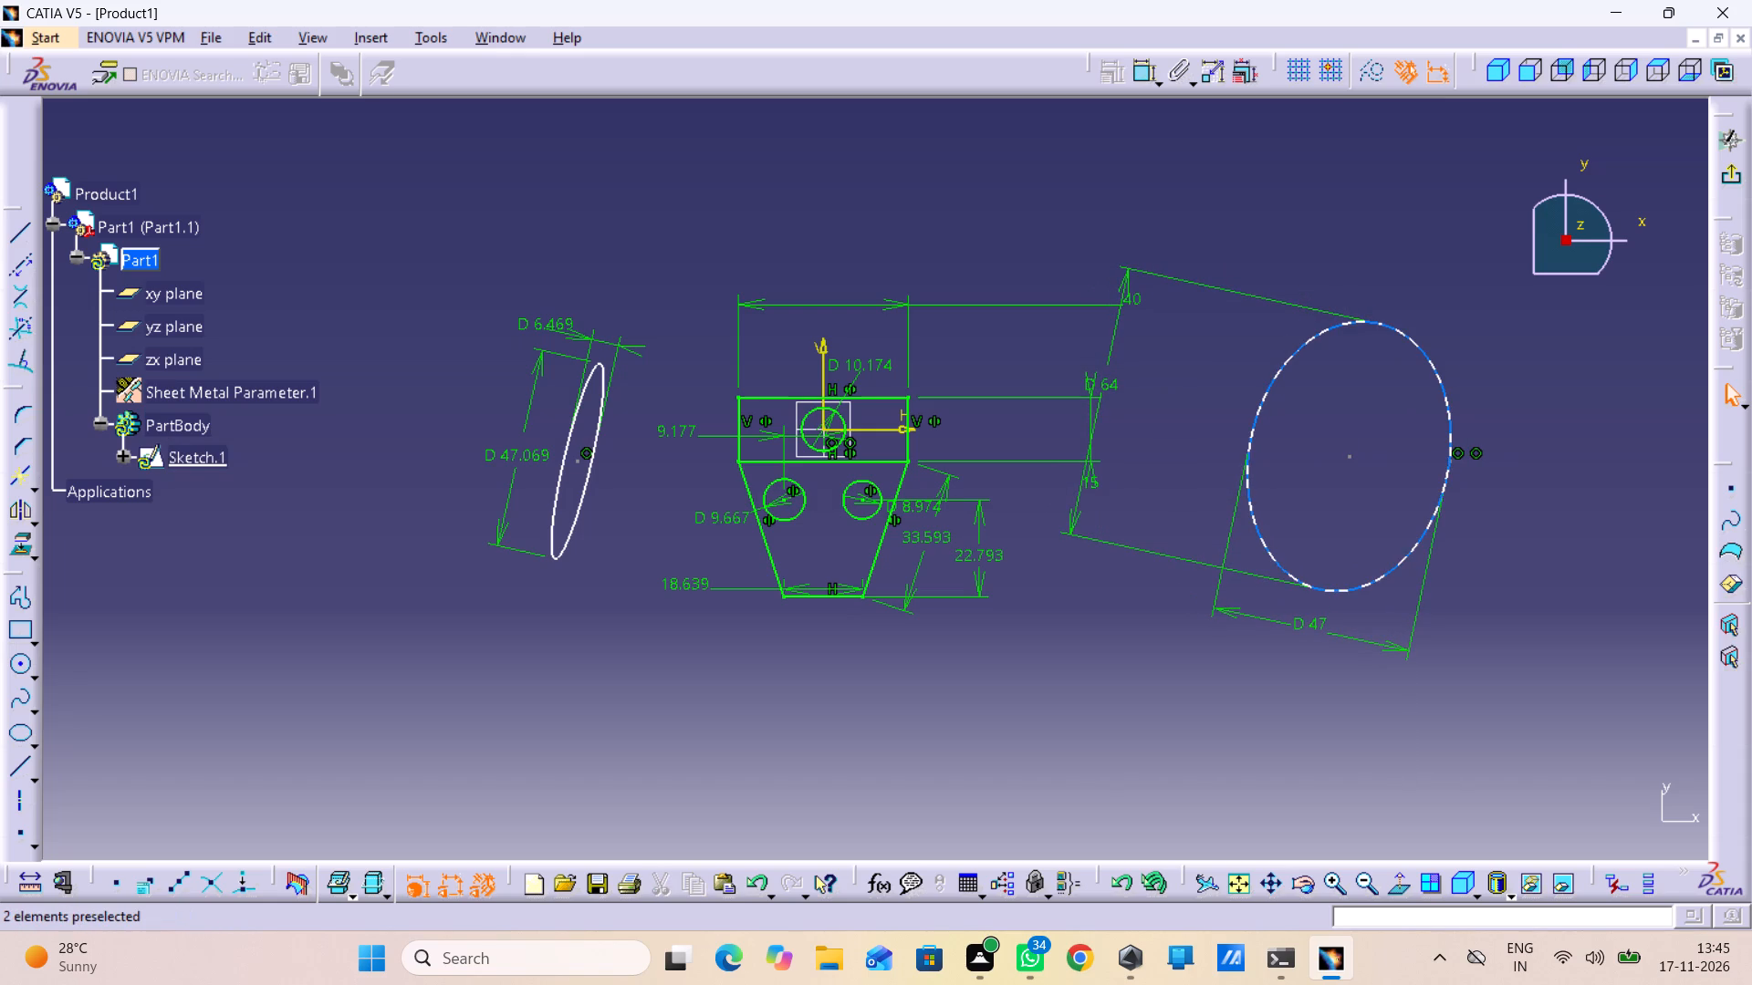
pyautogui.moveTo(1245, 471); pyautogui.dragTo(1313, 497)
pyautogui.click(1181, 596)
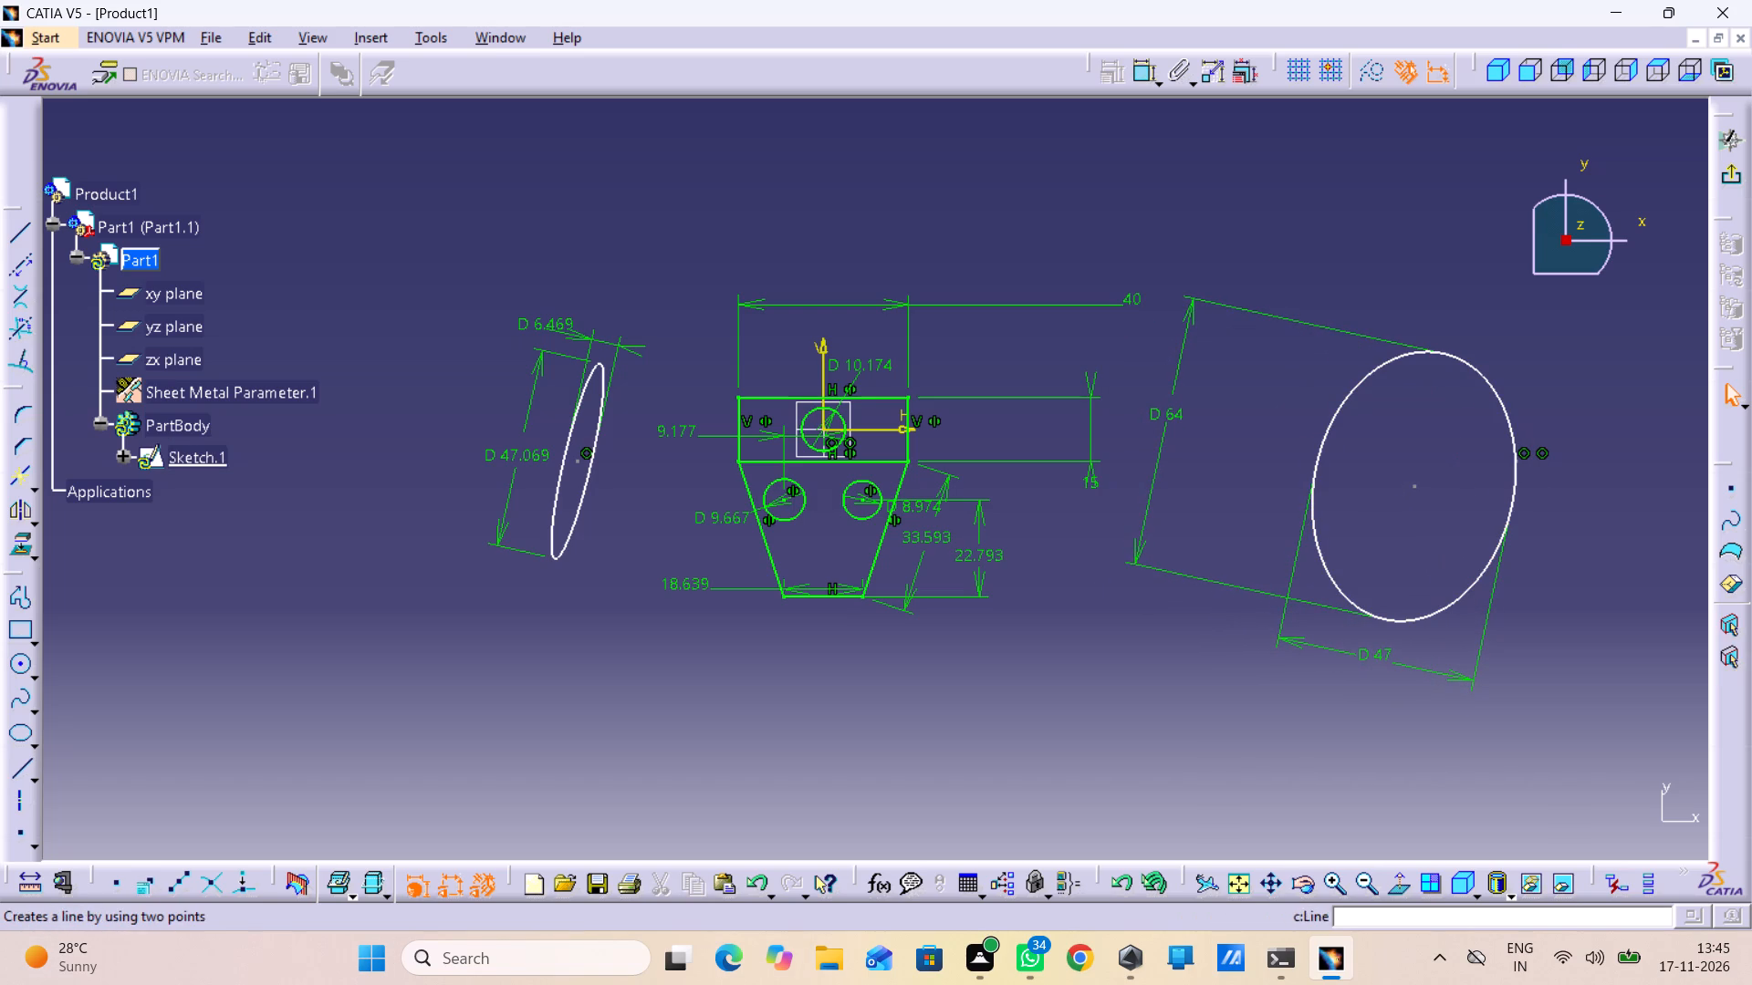
# Draw a triangle of three lines with its apex at the larger ellipse's centre and a vertical side toward the rectangle at about H 92 mm.
pyautogui.doubleClick(20, 768)
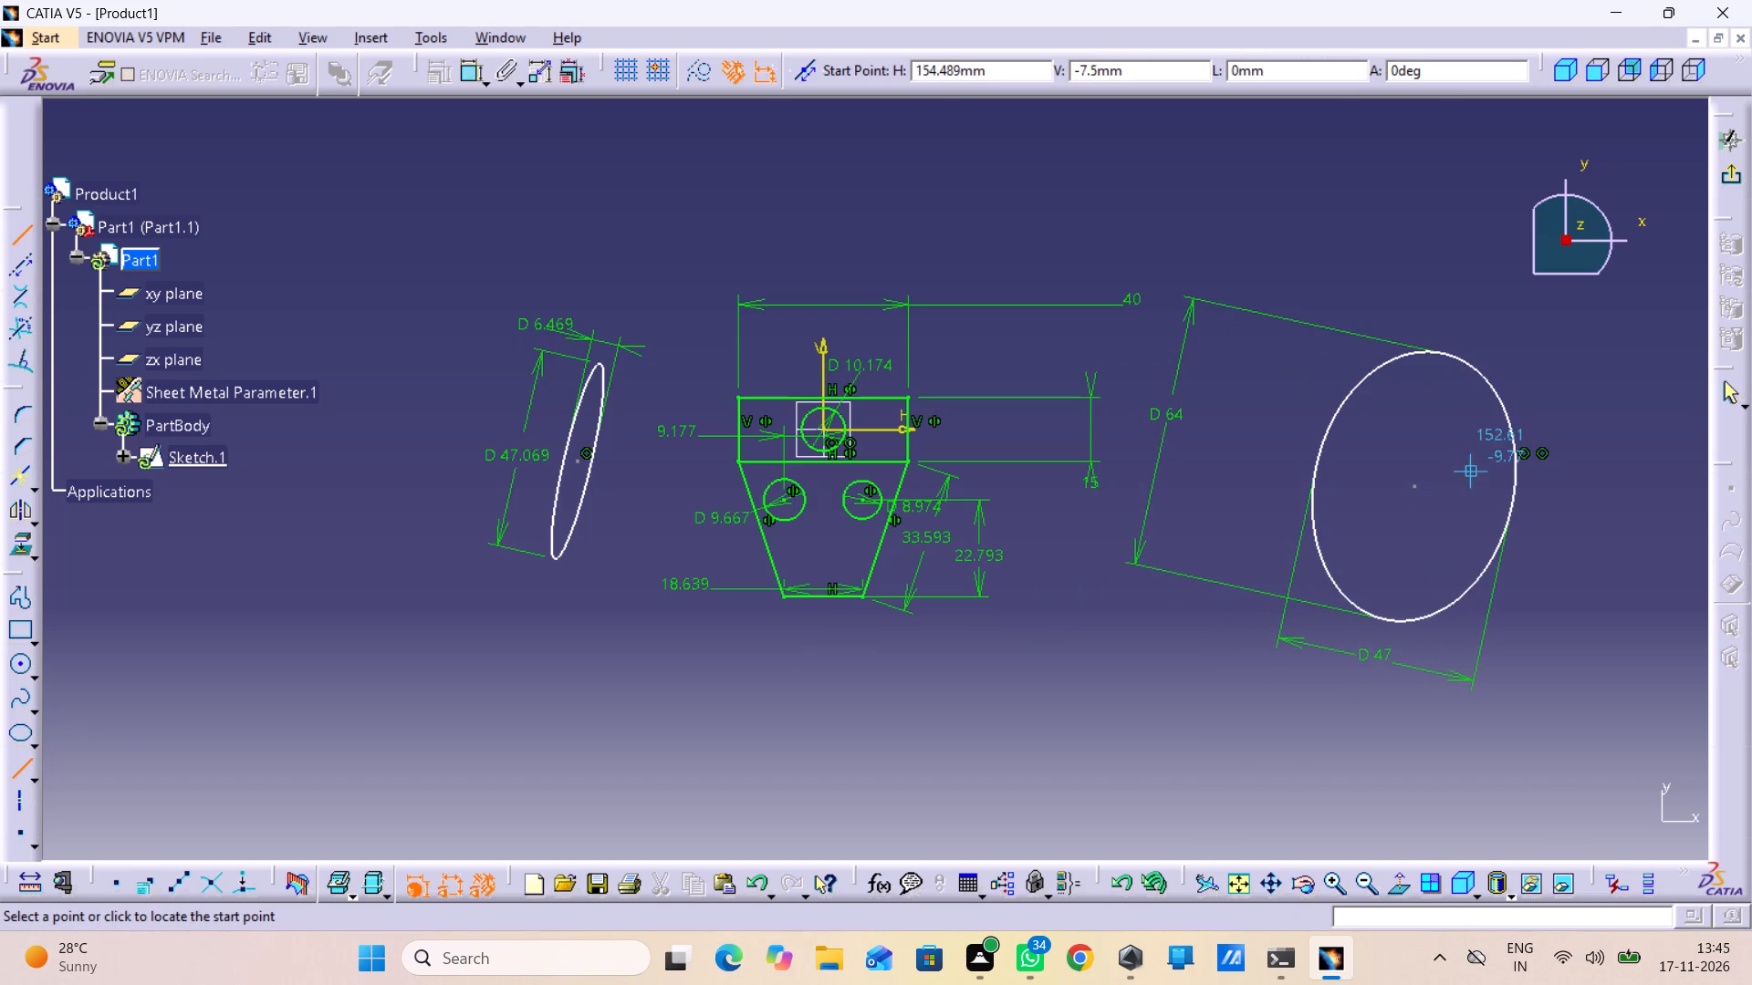
pyautogui.moveTo(1410, 486); pyautogui.dragTo(1409, 486)
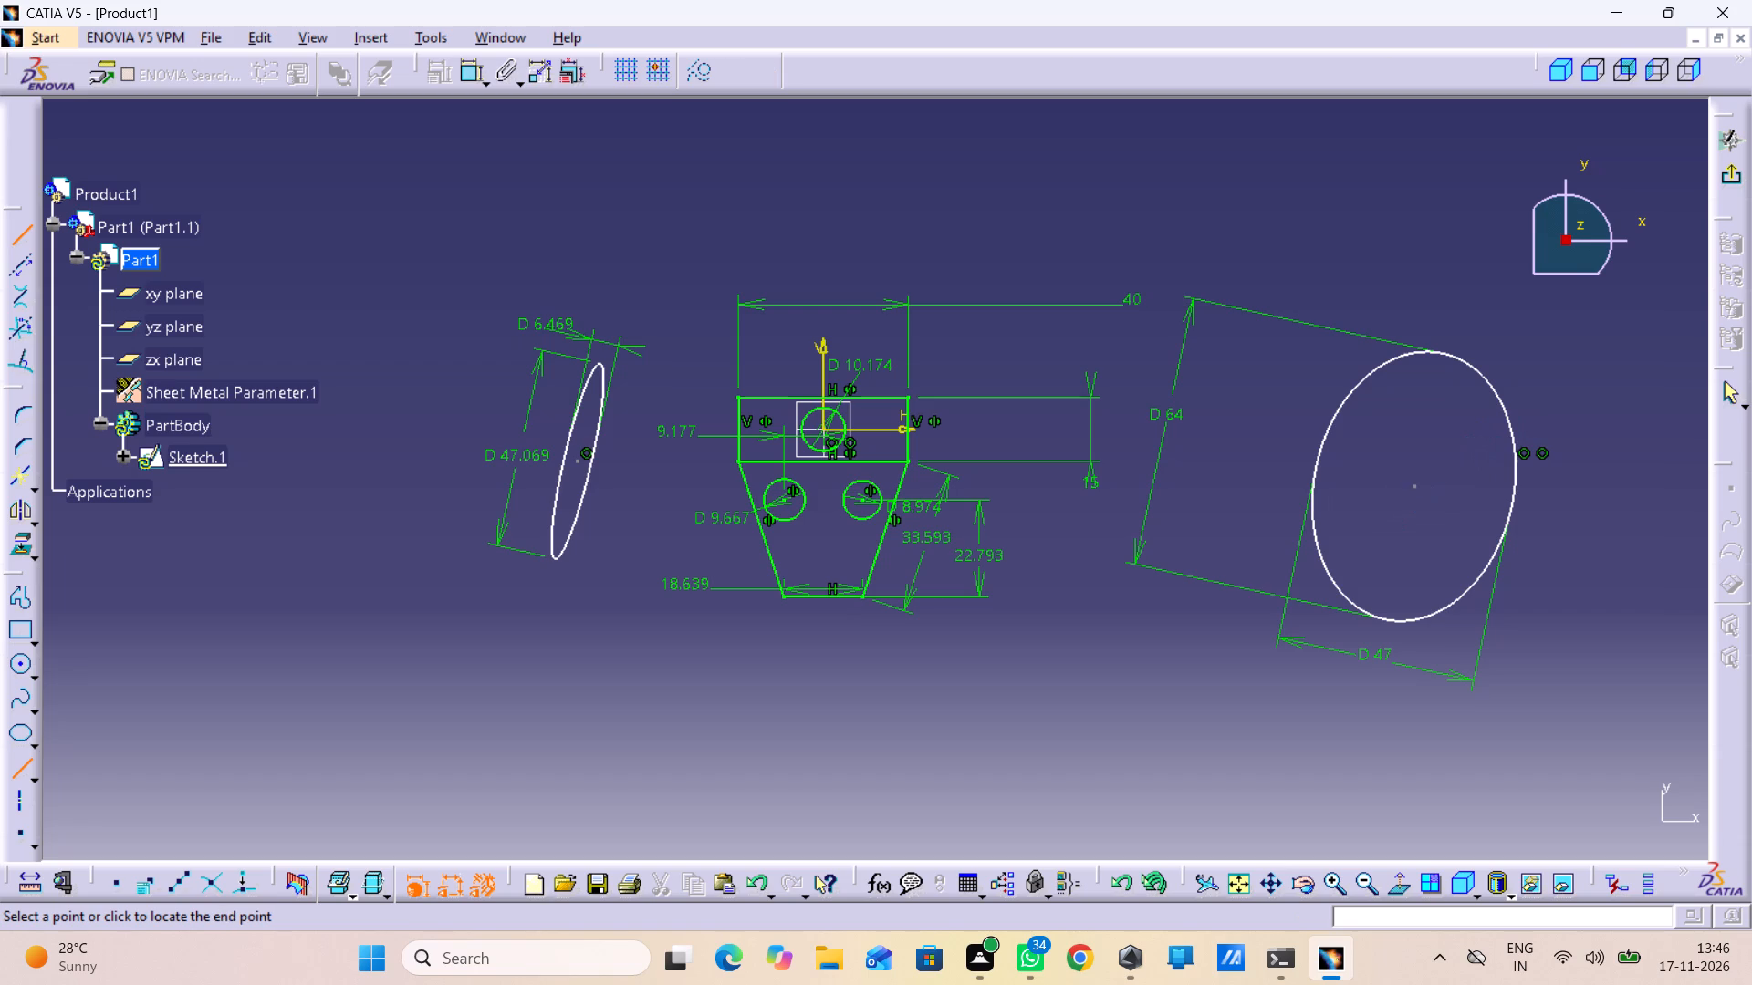
pyautogui.moveTo(1409, 486); pyautogui.dragTo(1398, 491)
pyautogui.click(1215, 671)
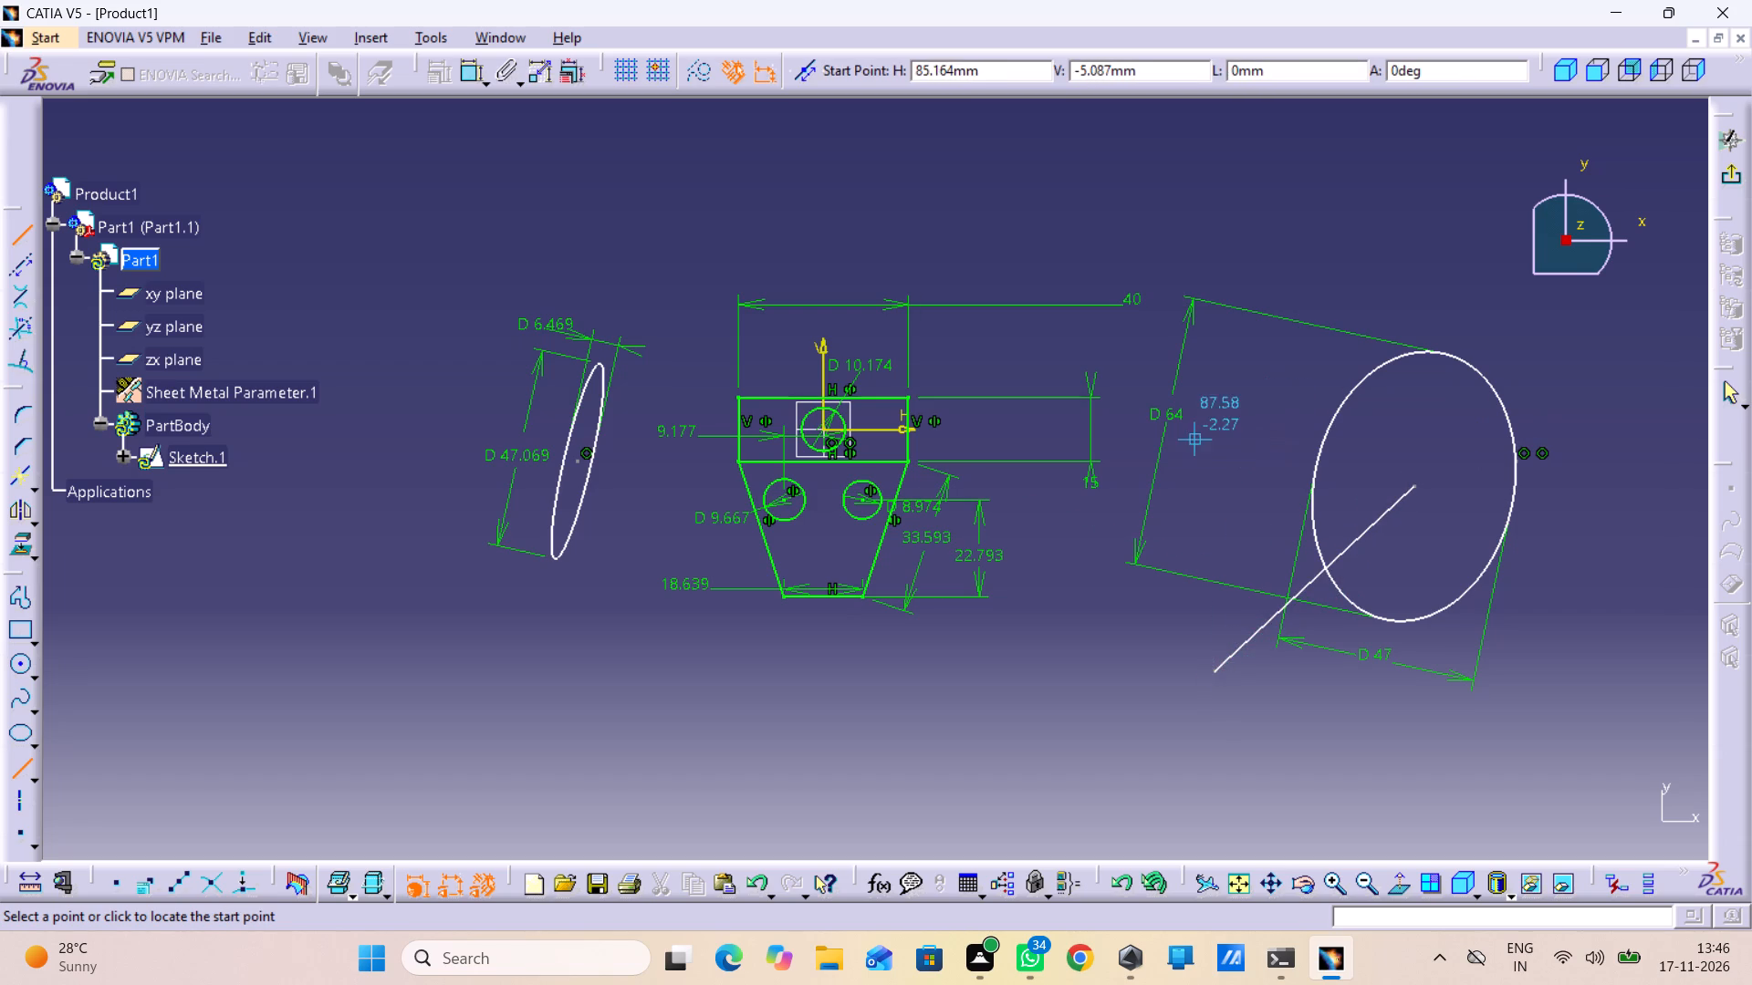
pyautogui.click(1215, 420)
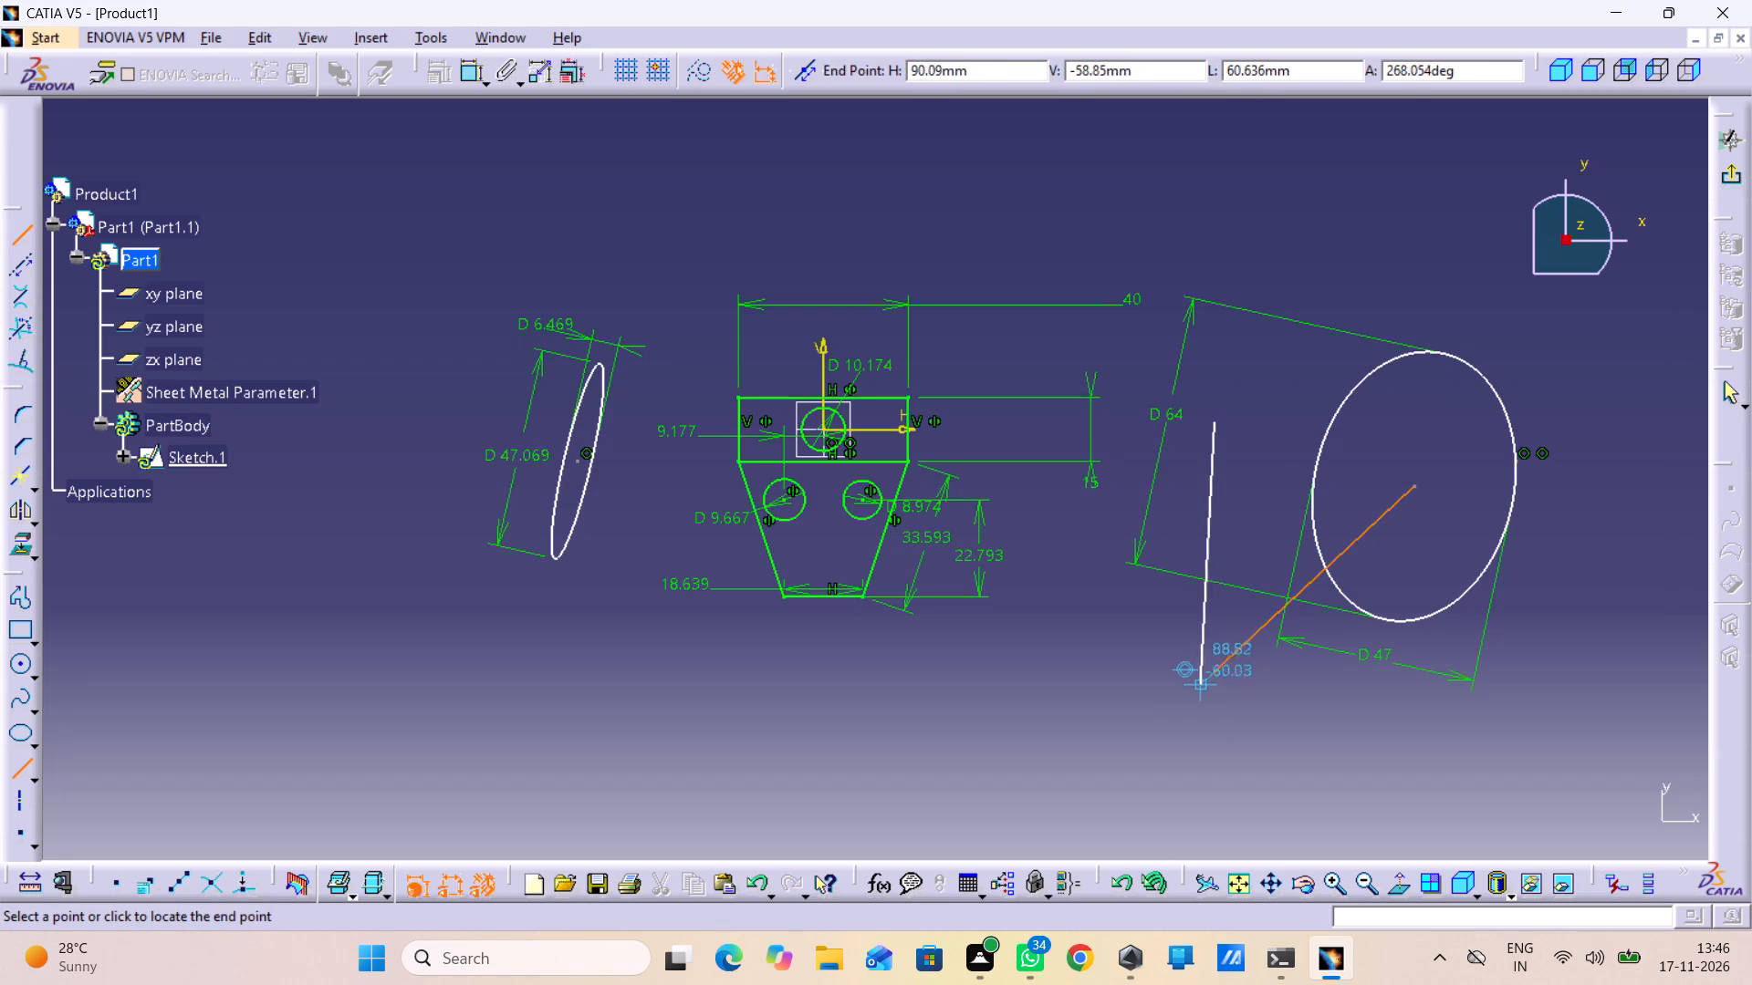
pyautogui.click(1210, 675)
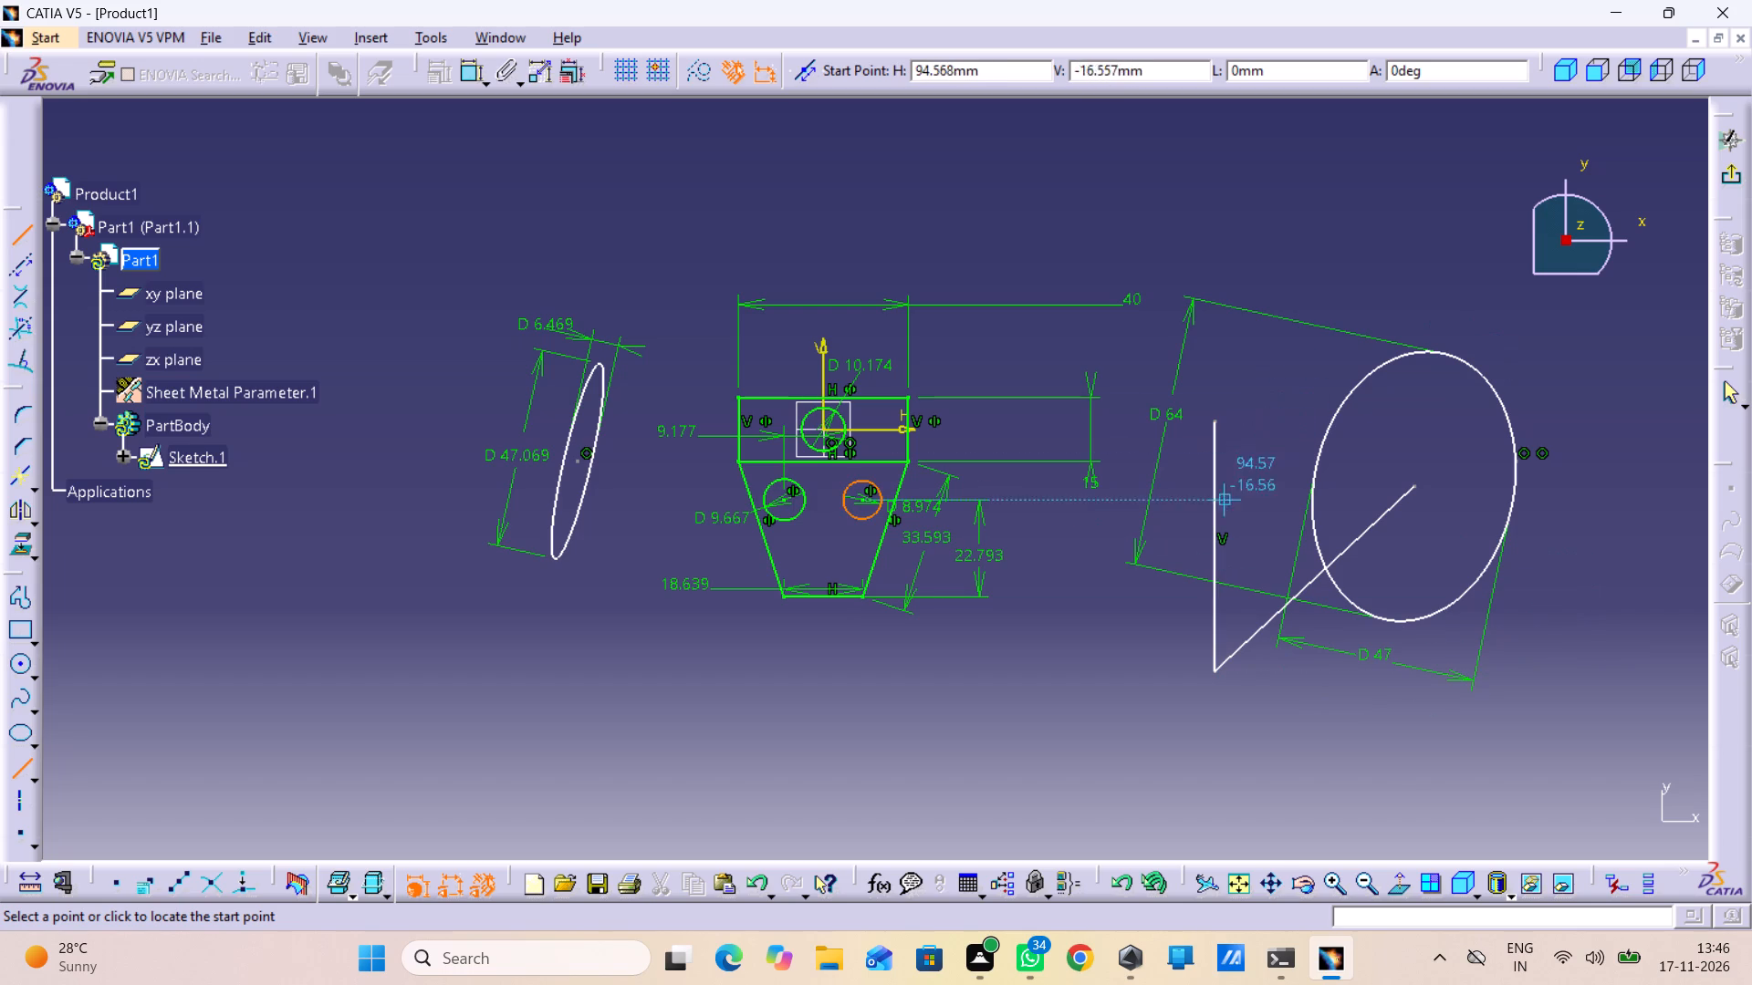
pyautogui.click(1212, 425)
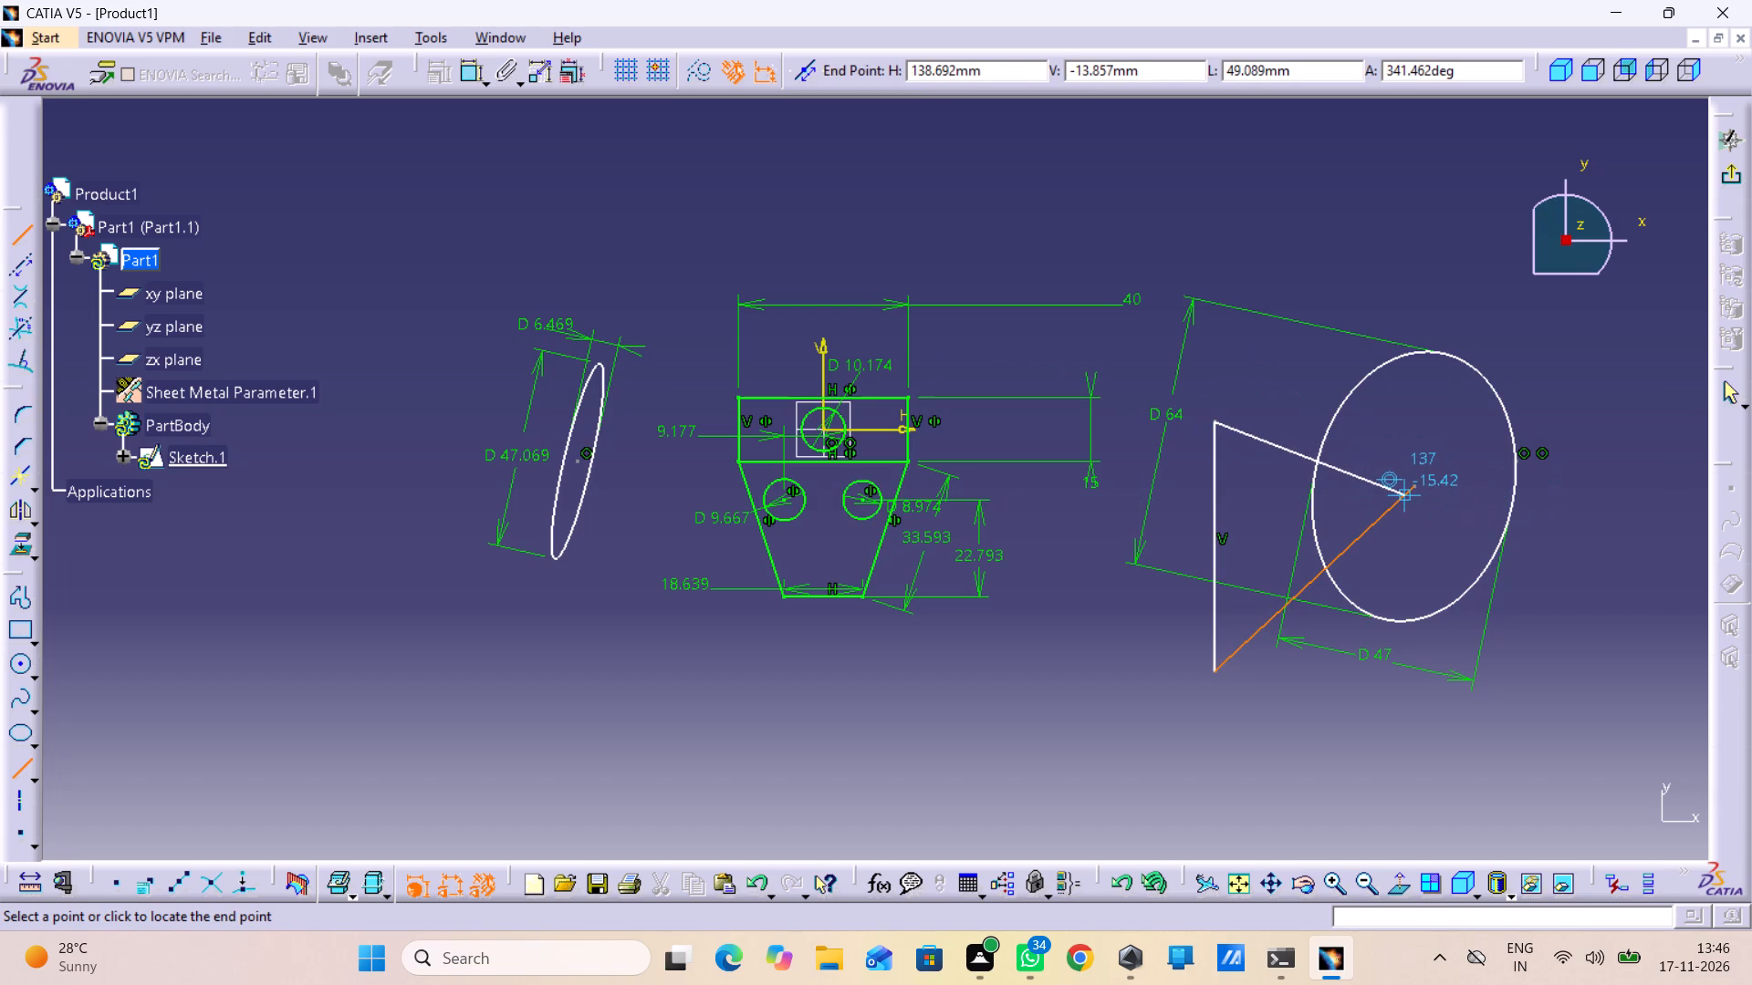
pyautogui.moveTo(1411, 484); pyautogui.dragTo(1407, 505)
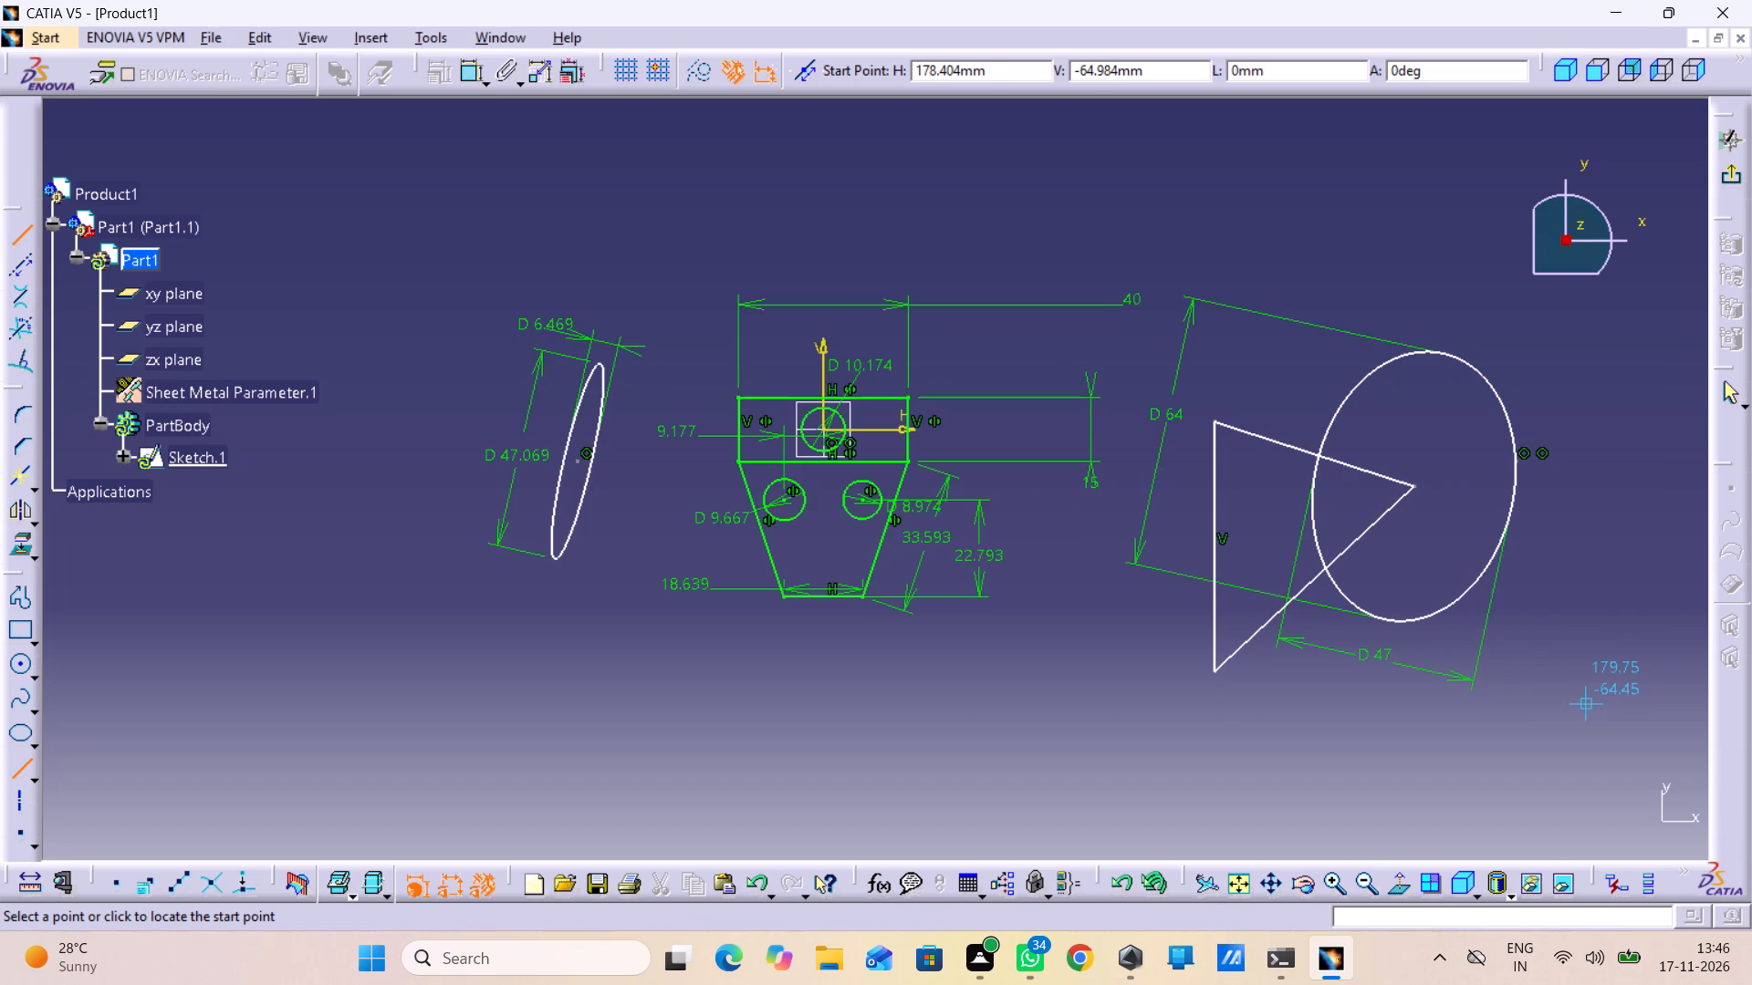
pyautogui.click(14, 772)
pyautogui.click(385, 767)
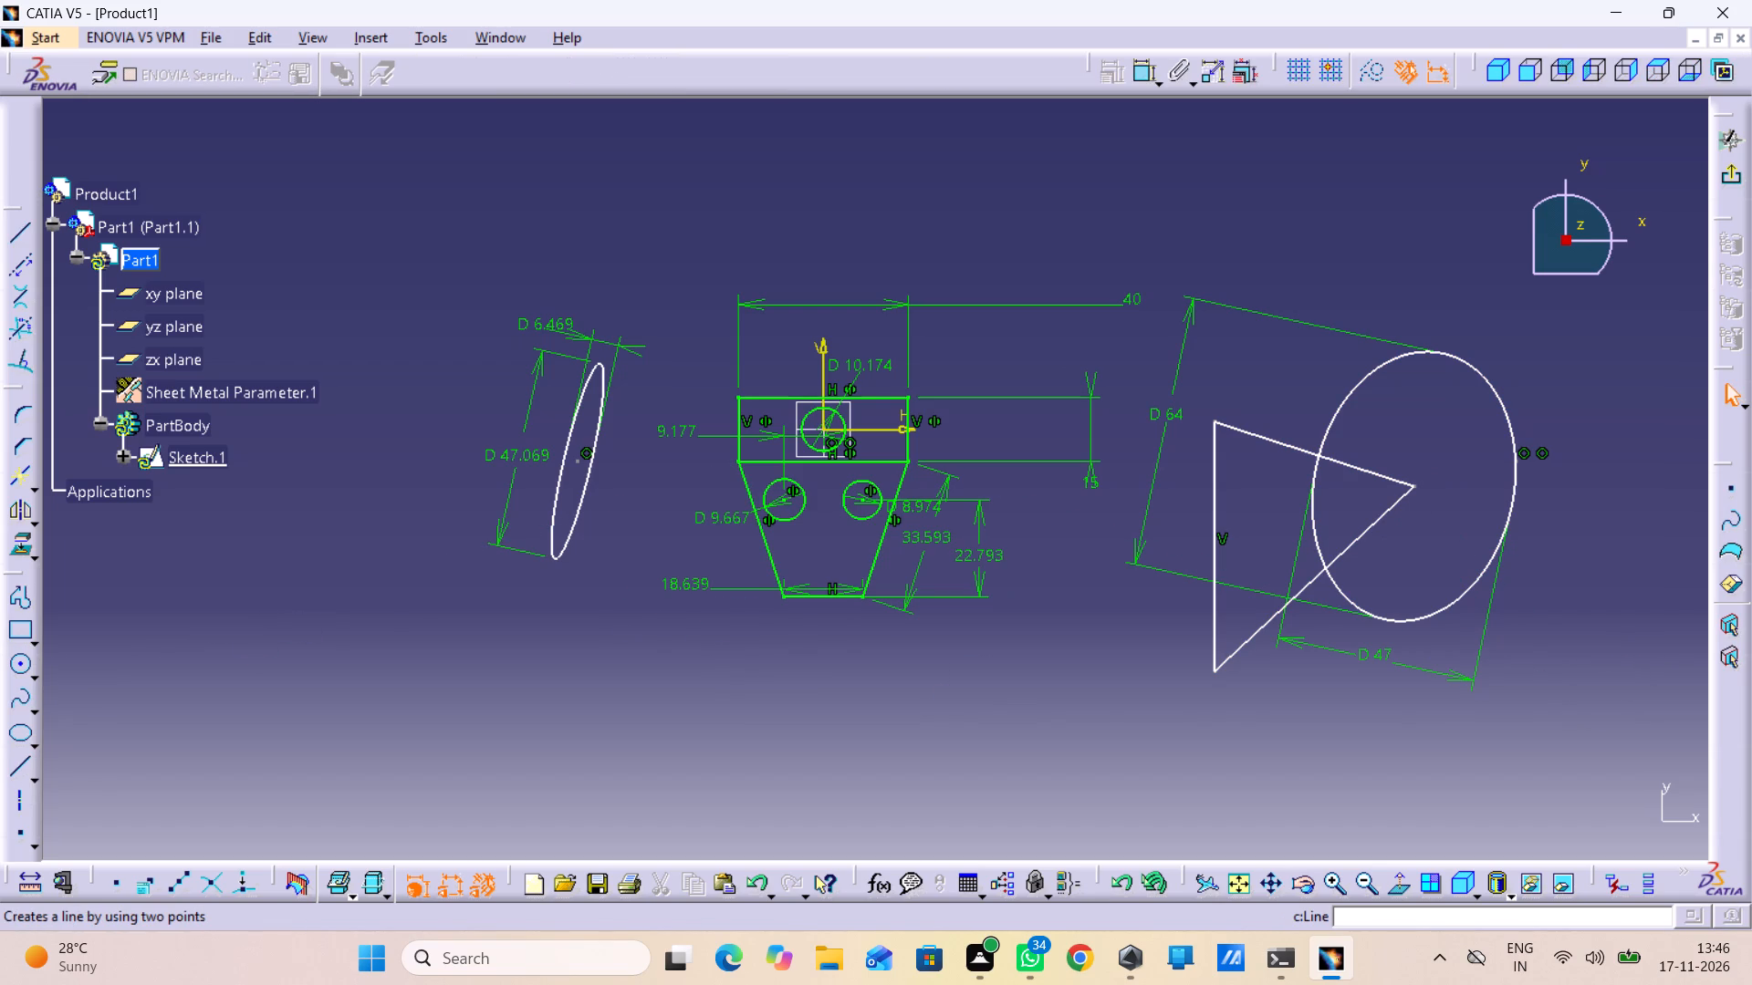
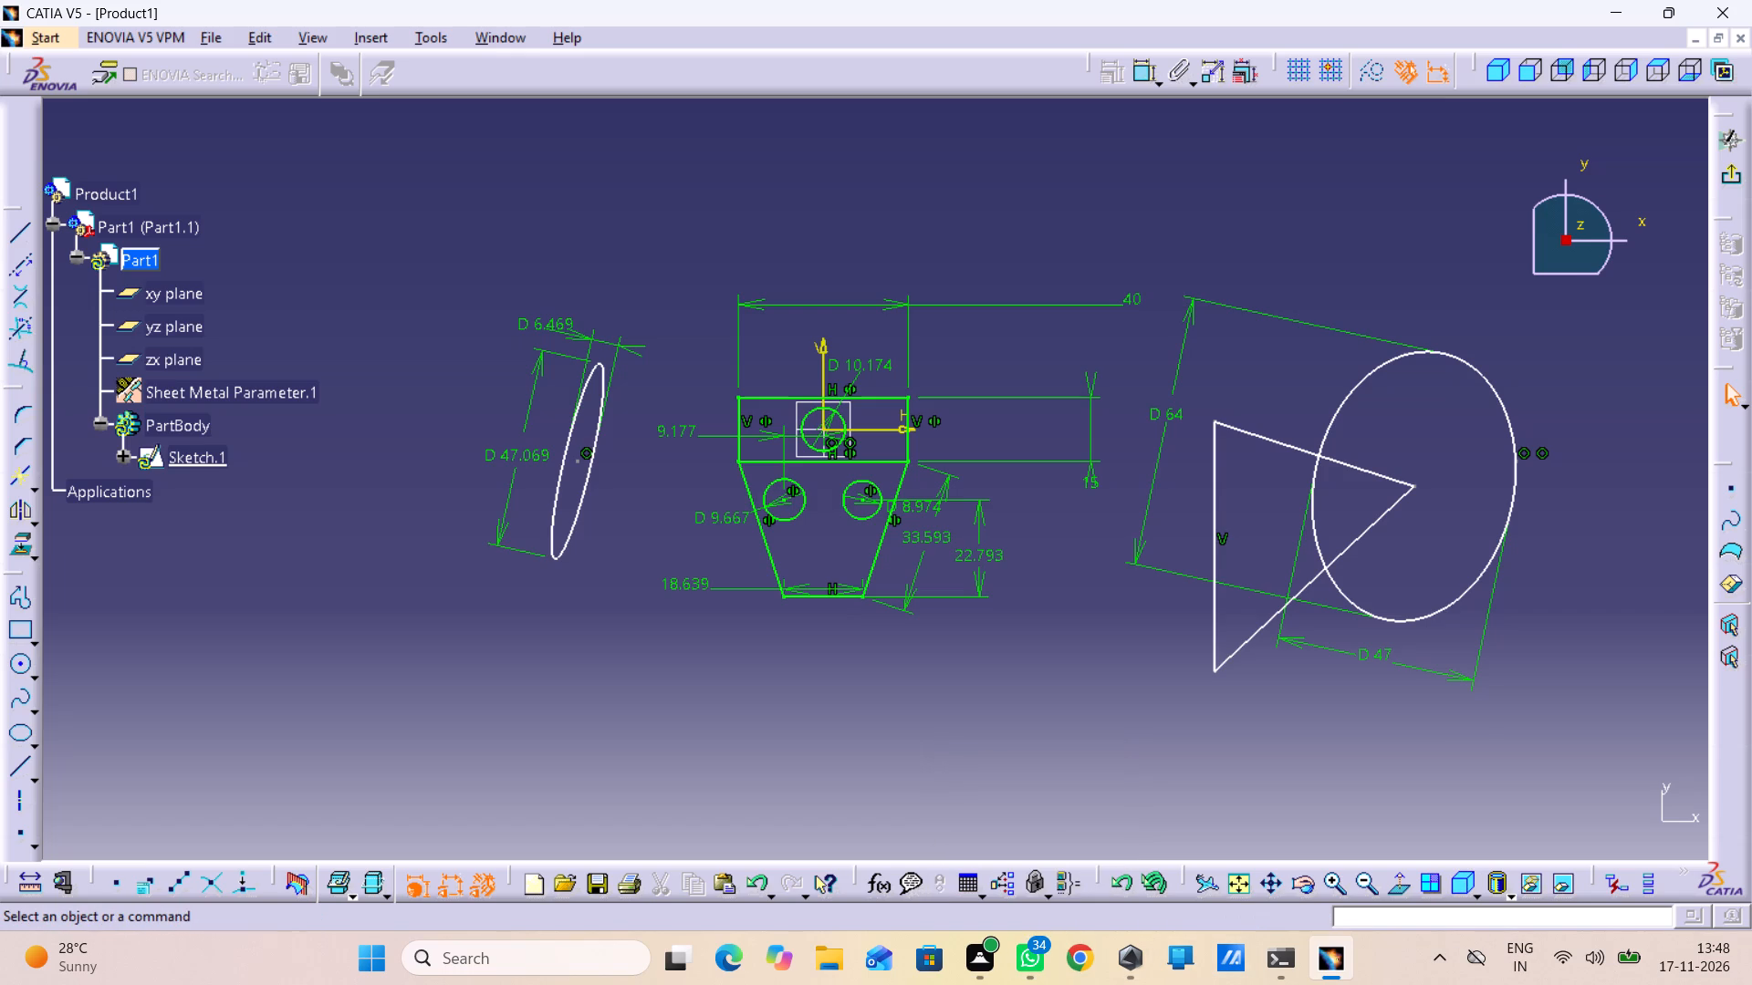
# Delete the triangle and both slanted ellipses beside the tapered profile, and exit the sketch.
pyautogui.moveTo(1555, 350); pyautogui.dragTo(1409, 607)
pyautogui.moveTo(1409, 607); pyautogui.dragTo(1143, 720)
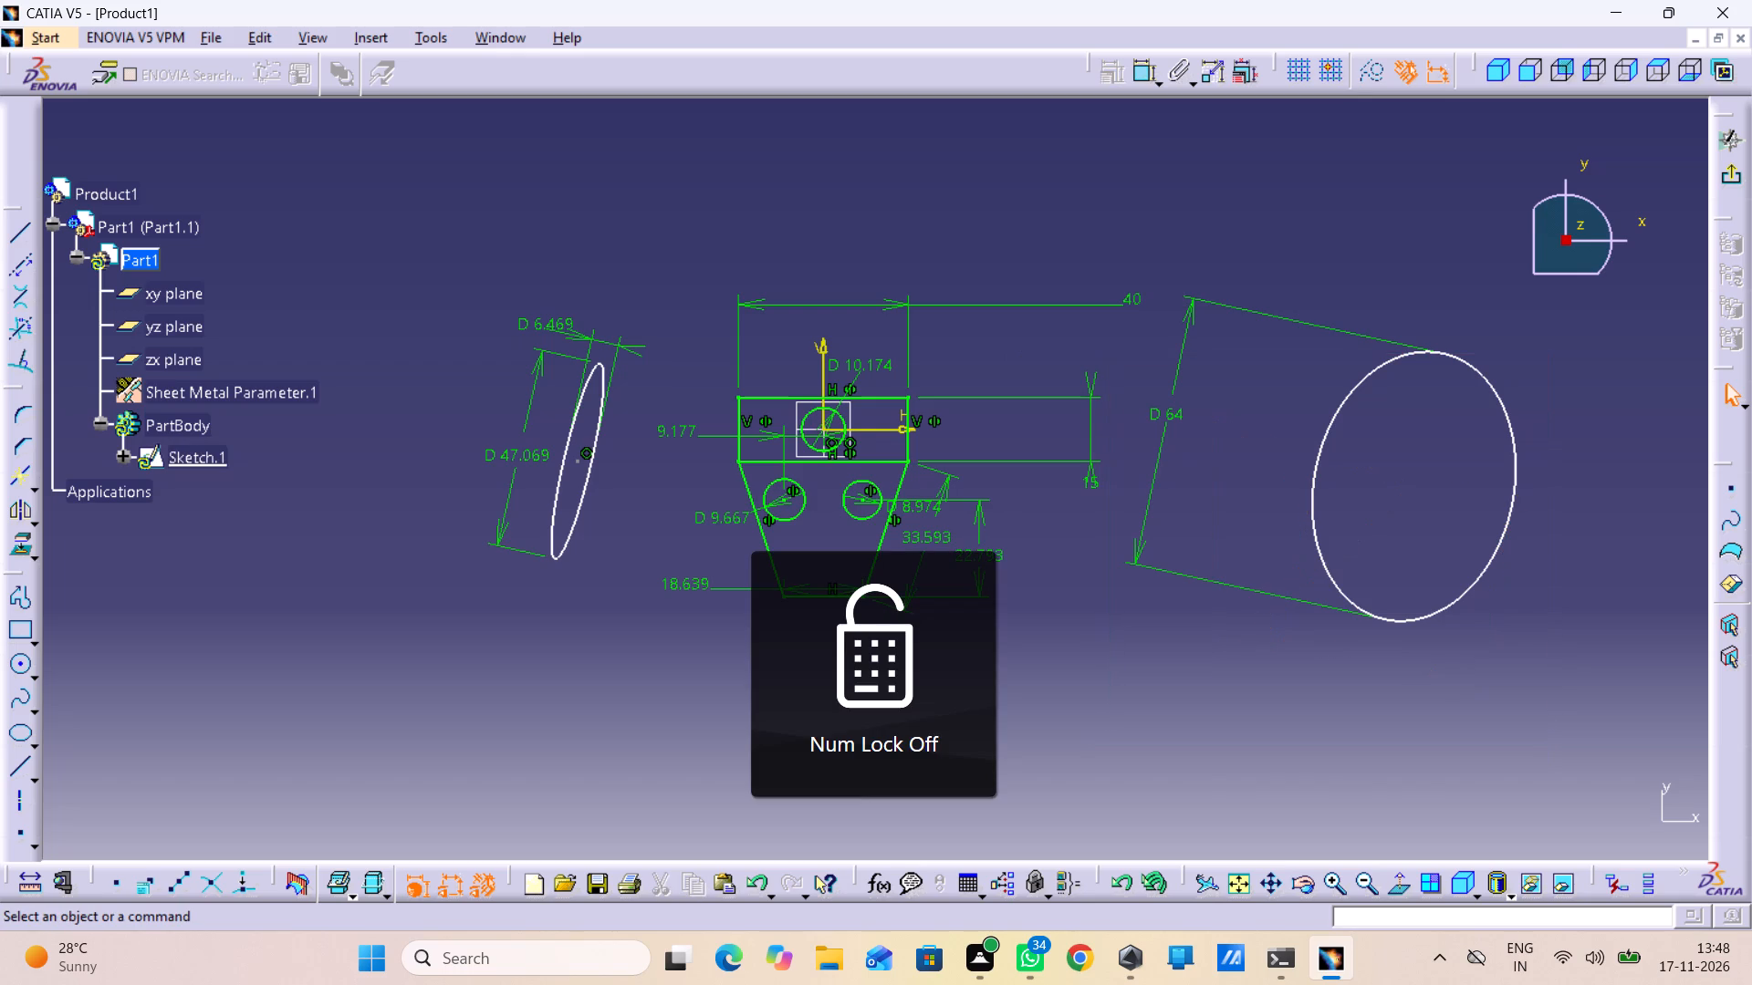
pyautogui.press('Delete')
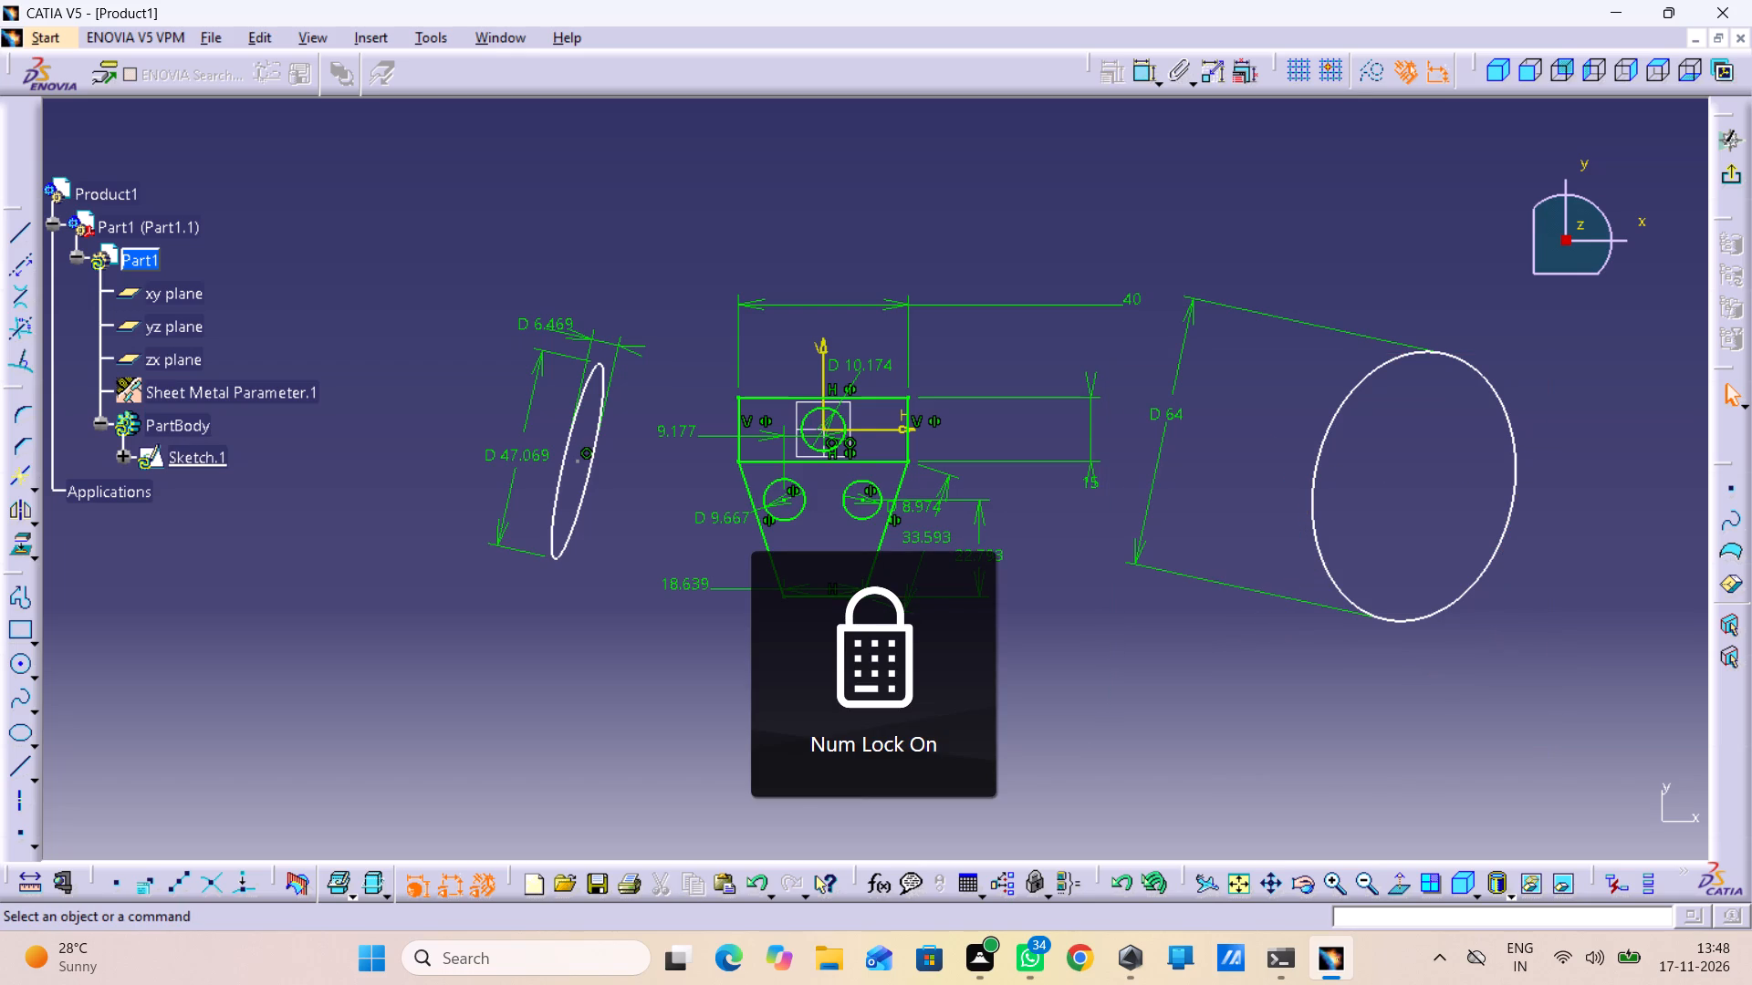
pyautogui.moveTo(1580, 337); pyautogui.dragTo(1253, 767)
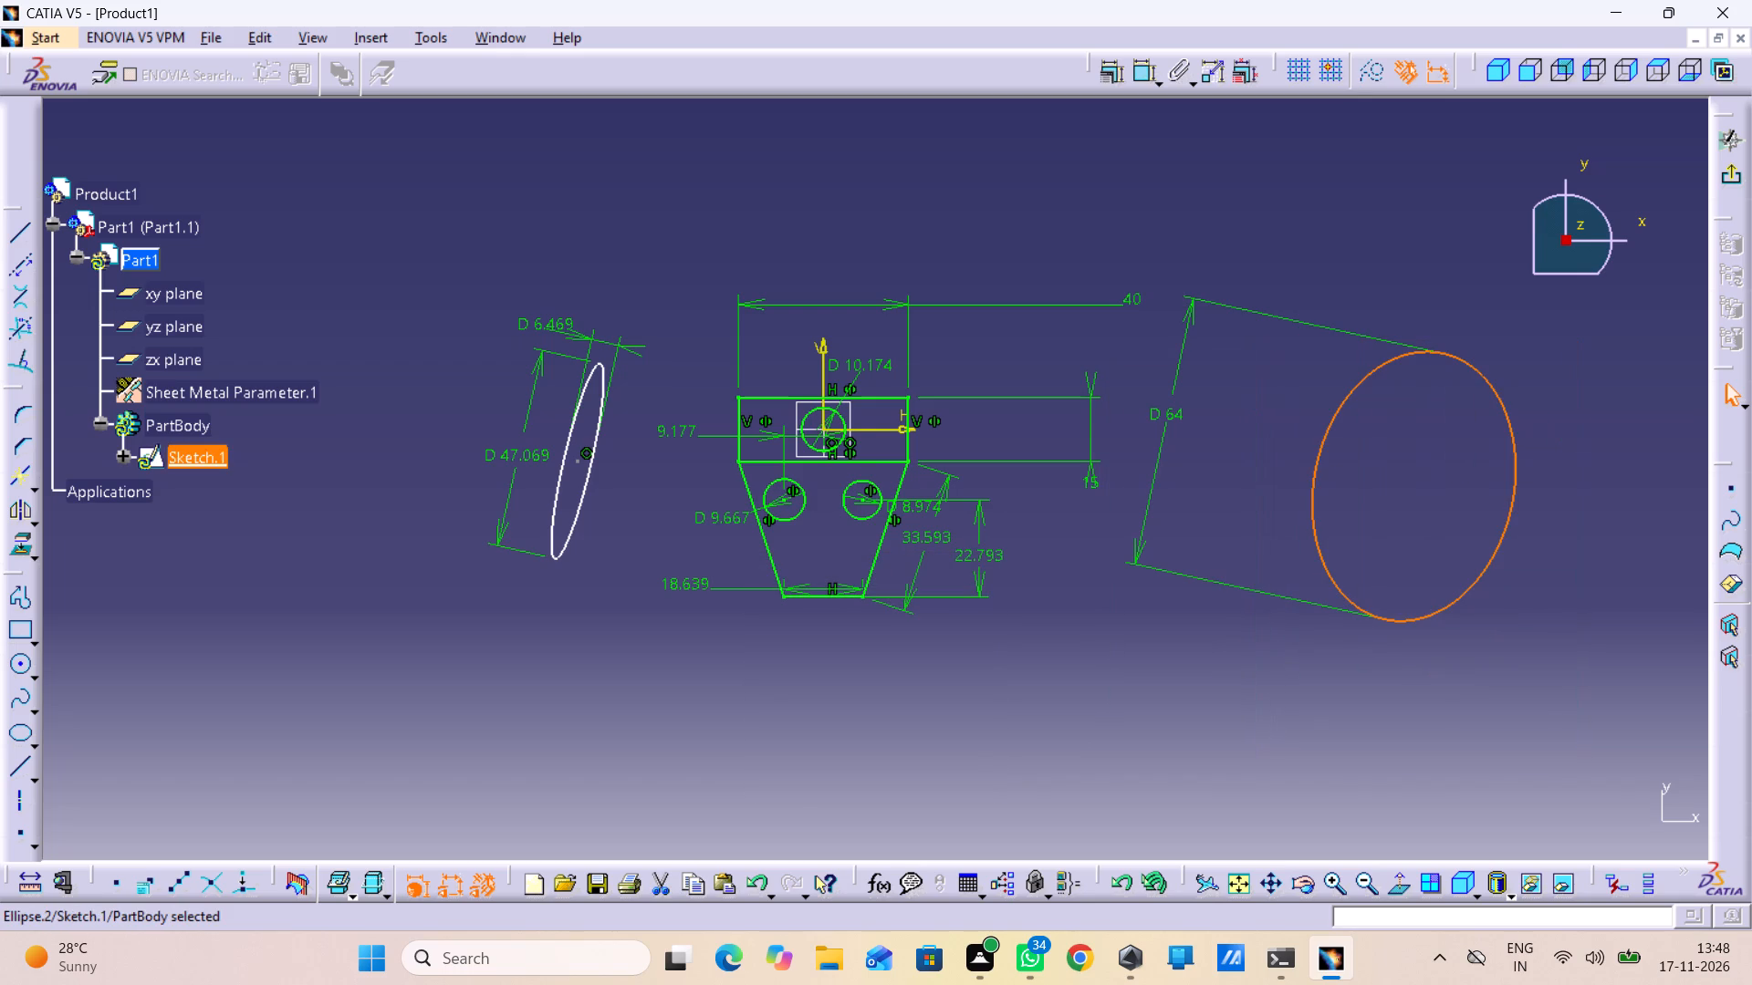
pyautogui.press('Delete')
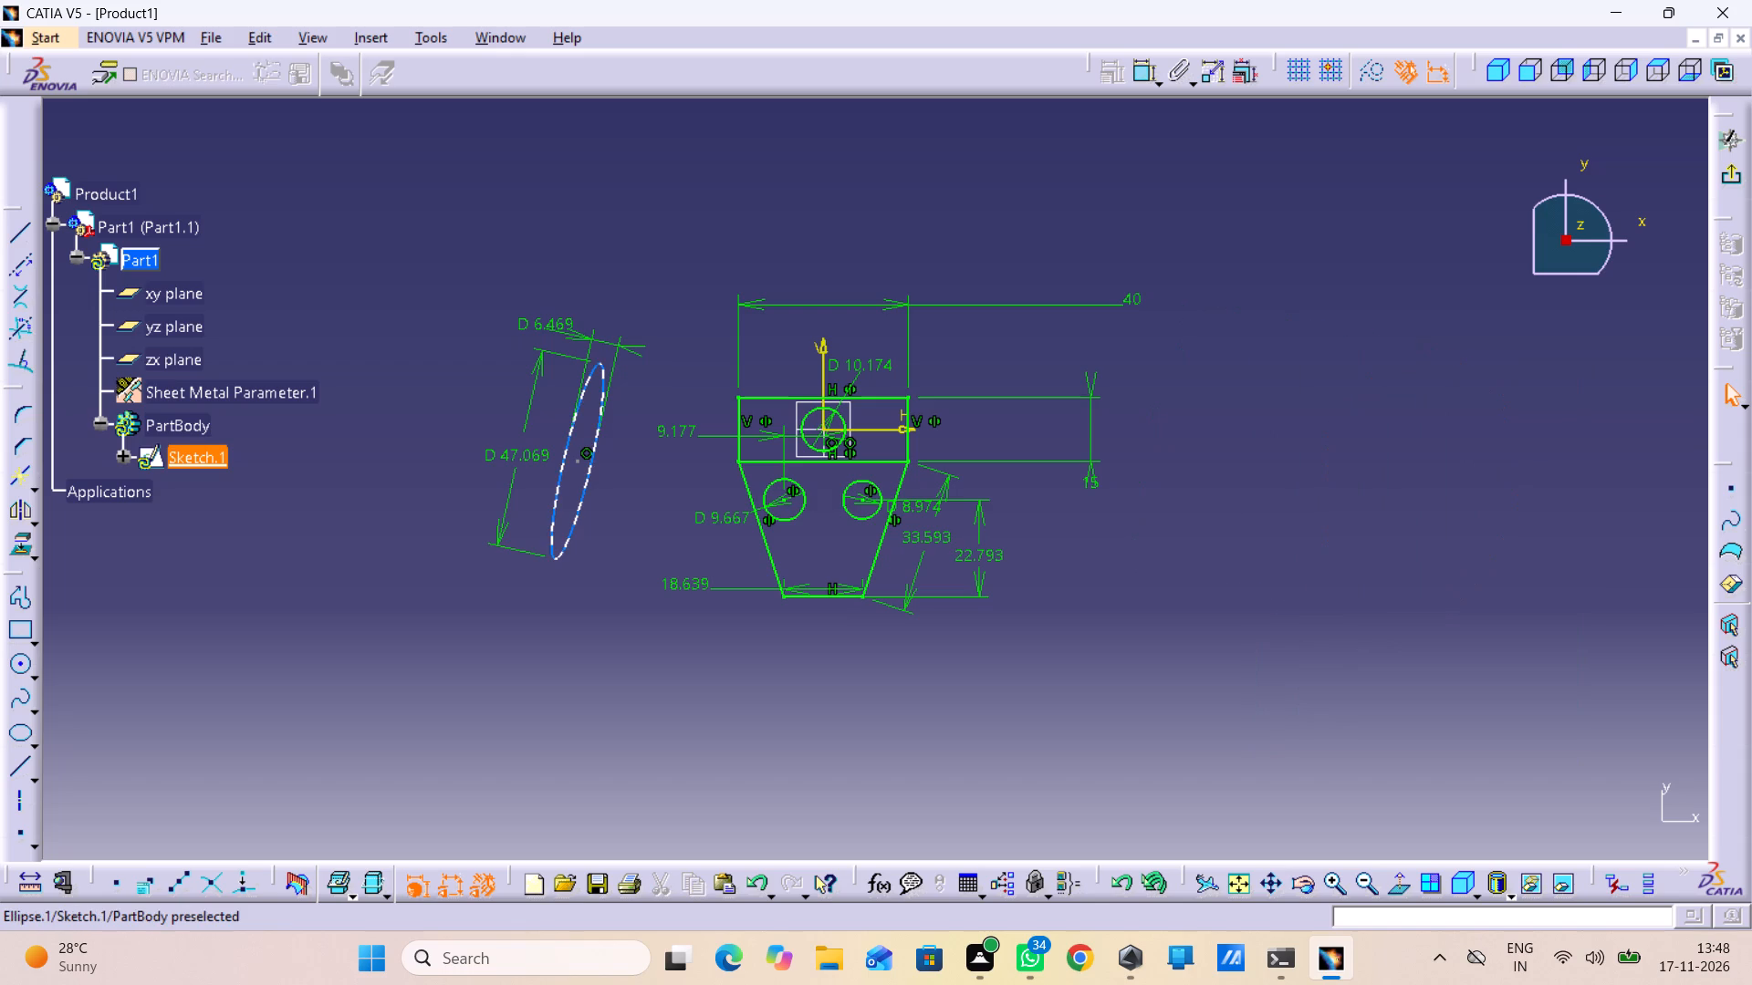
pyautogui.moveTo(686, 311); pyautogui.dragTo(403, 723)
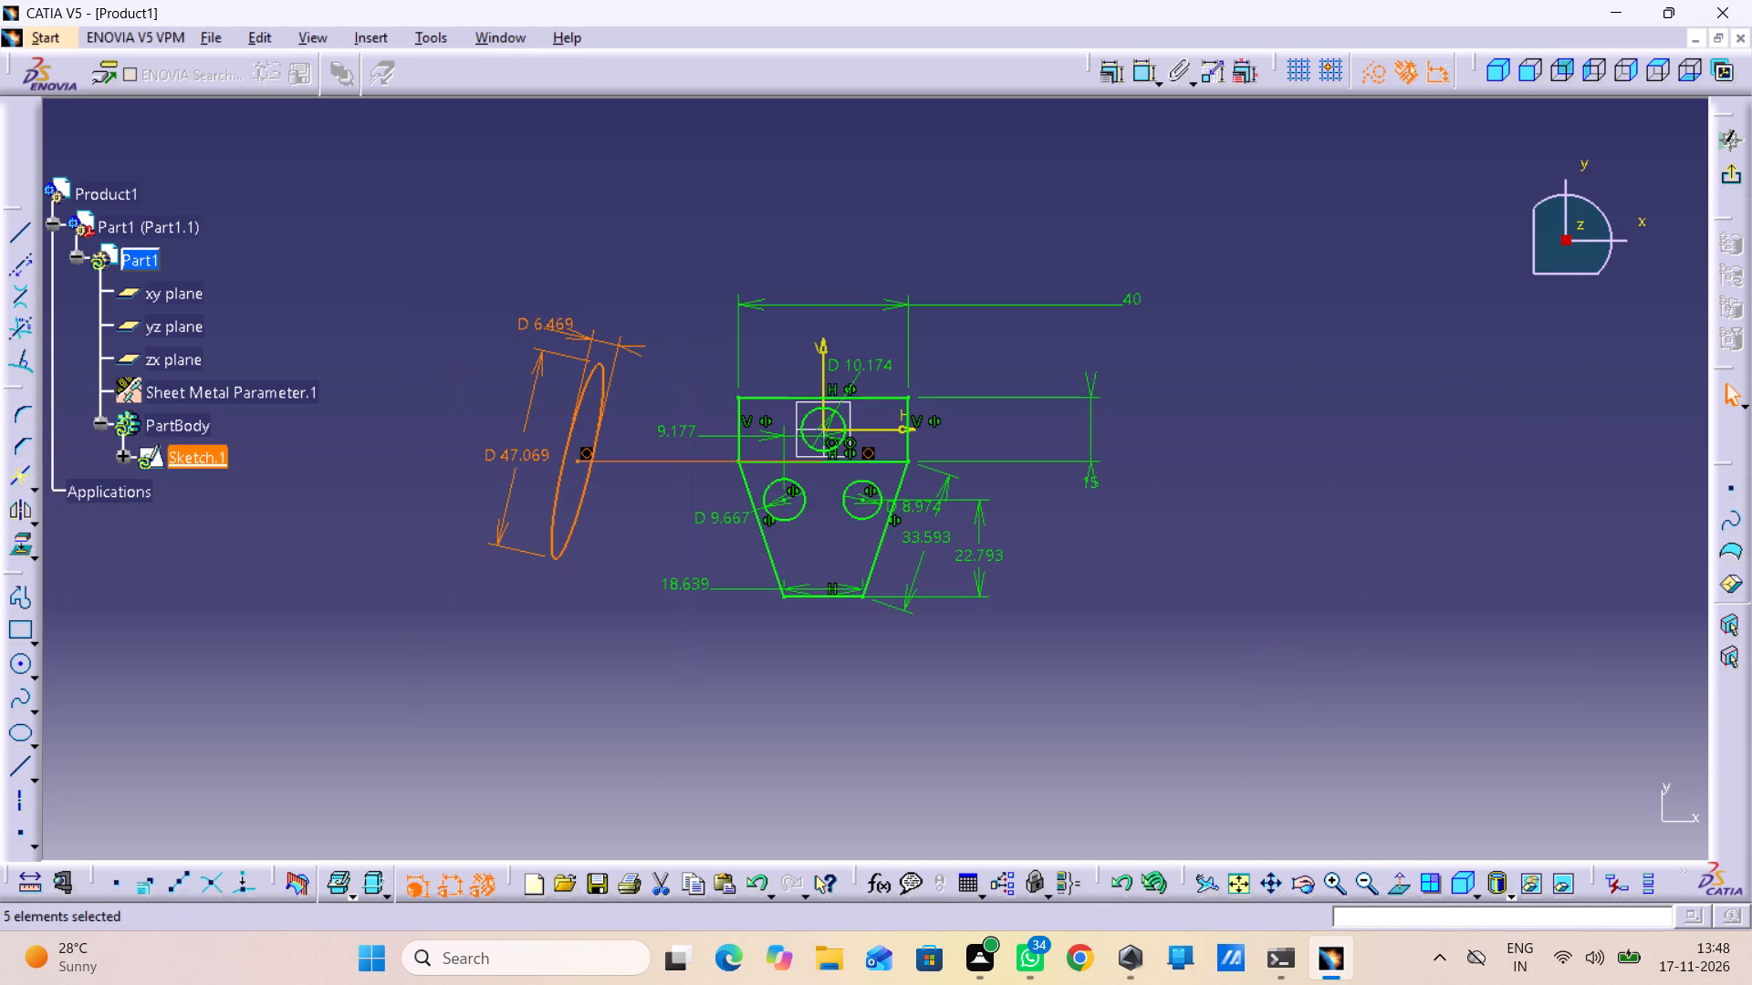
pyautogui.press('Delete')
pyautogui.scroll(1, 403, 723)
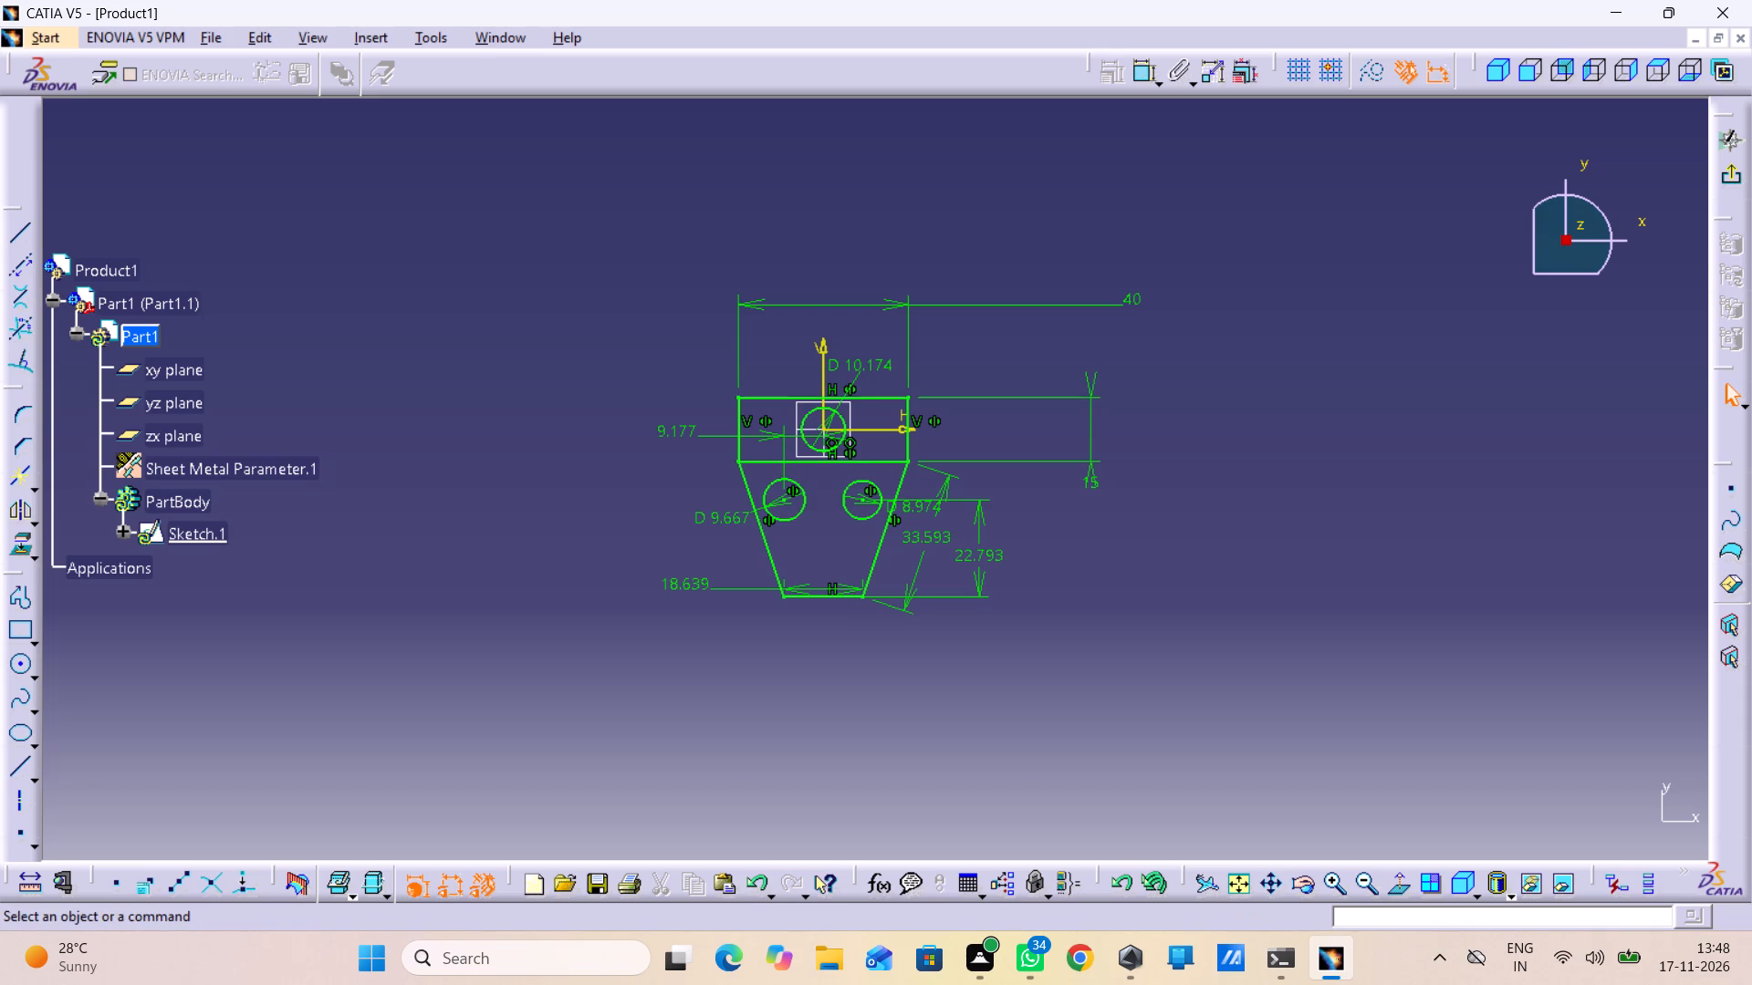
pyautogui.click(1731, 171)
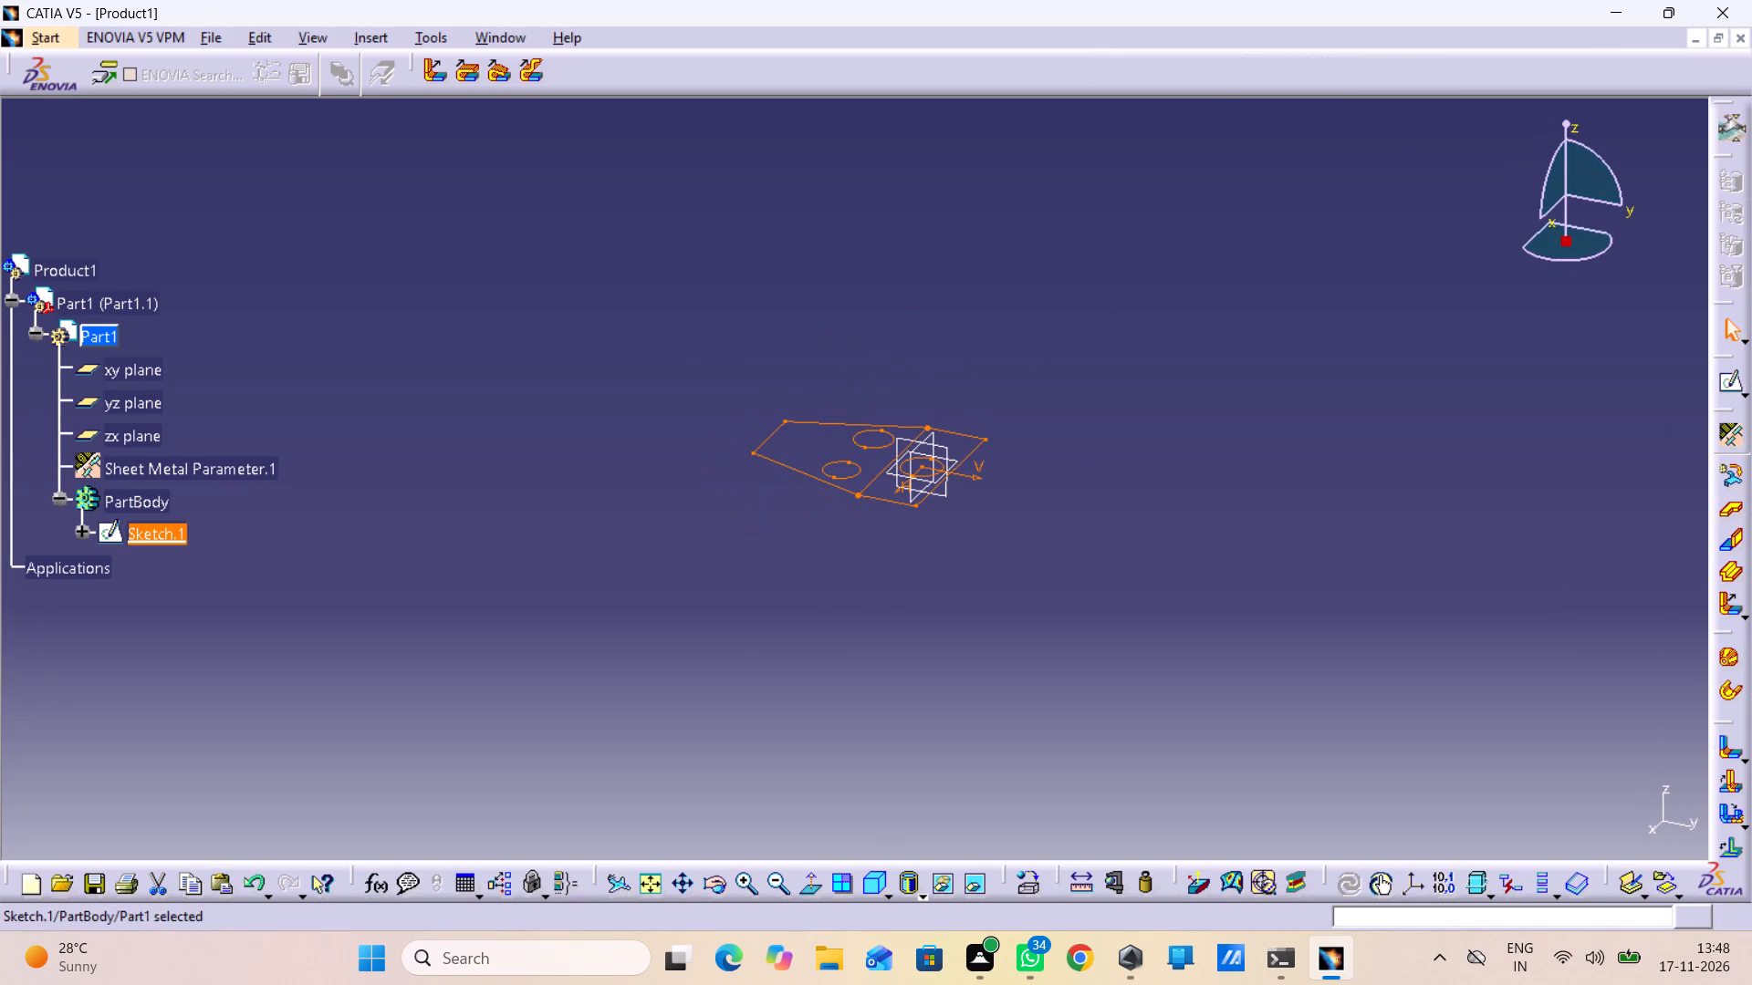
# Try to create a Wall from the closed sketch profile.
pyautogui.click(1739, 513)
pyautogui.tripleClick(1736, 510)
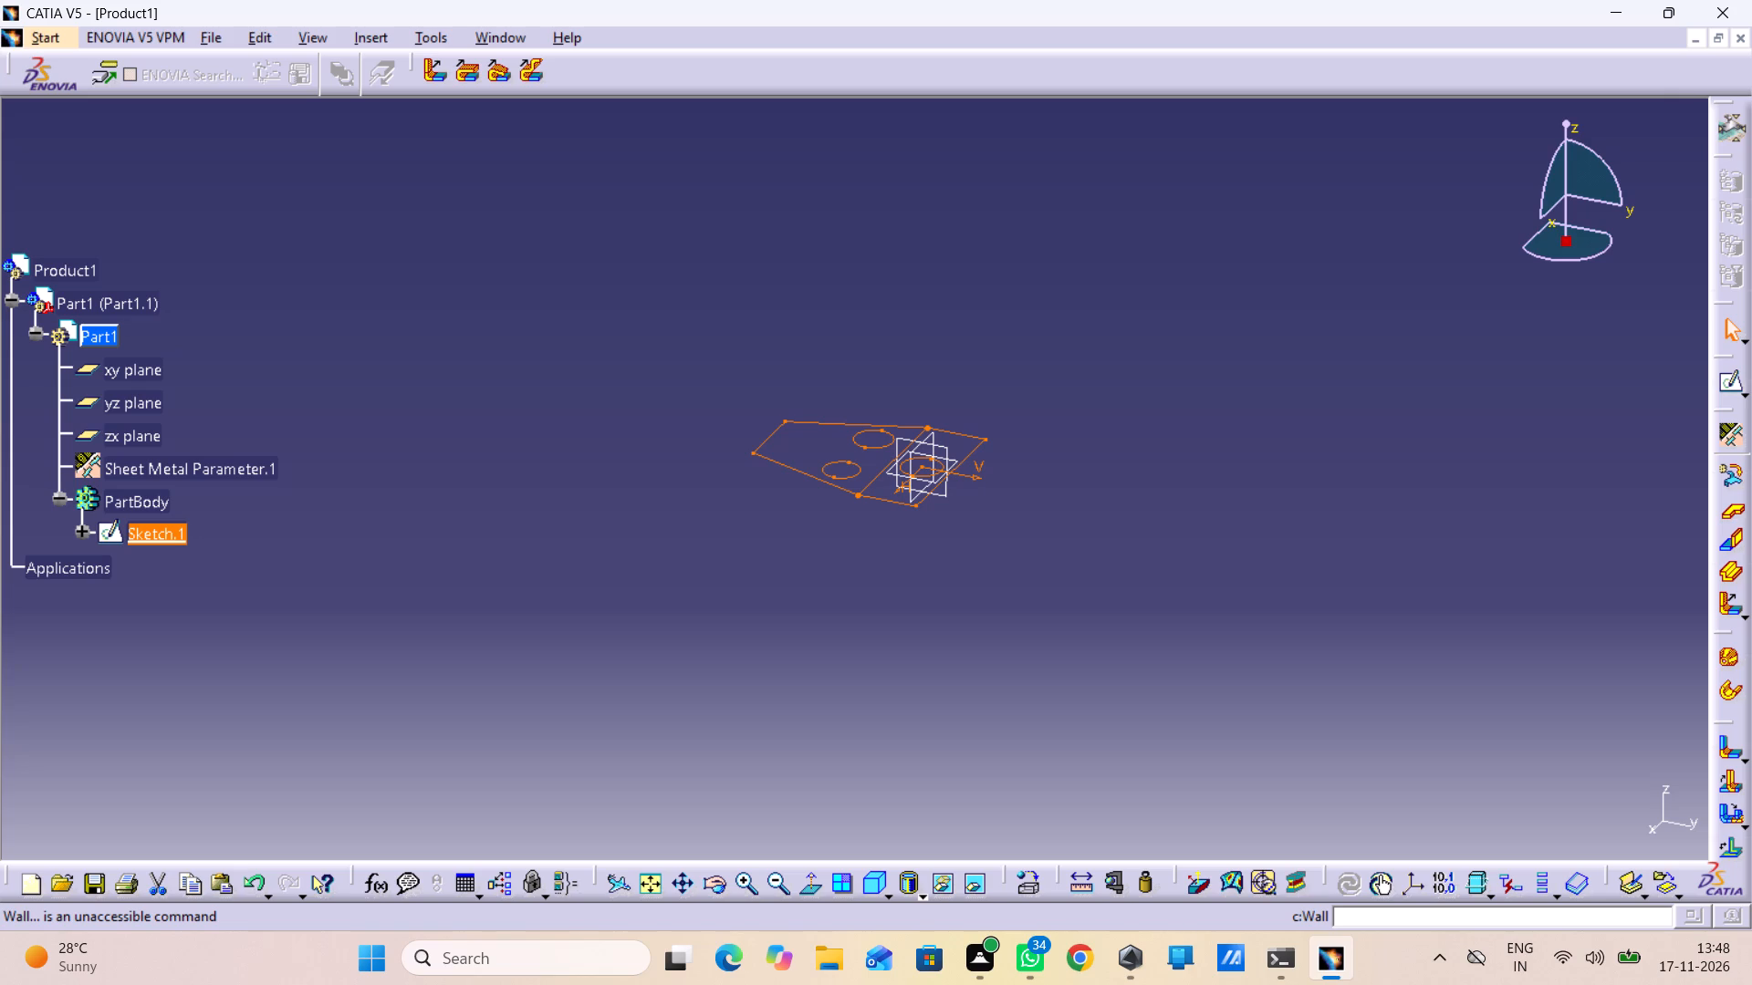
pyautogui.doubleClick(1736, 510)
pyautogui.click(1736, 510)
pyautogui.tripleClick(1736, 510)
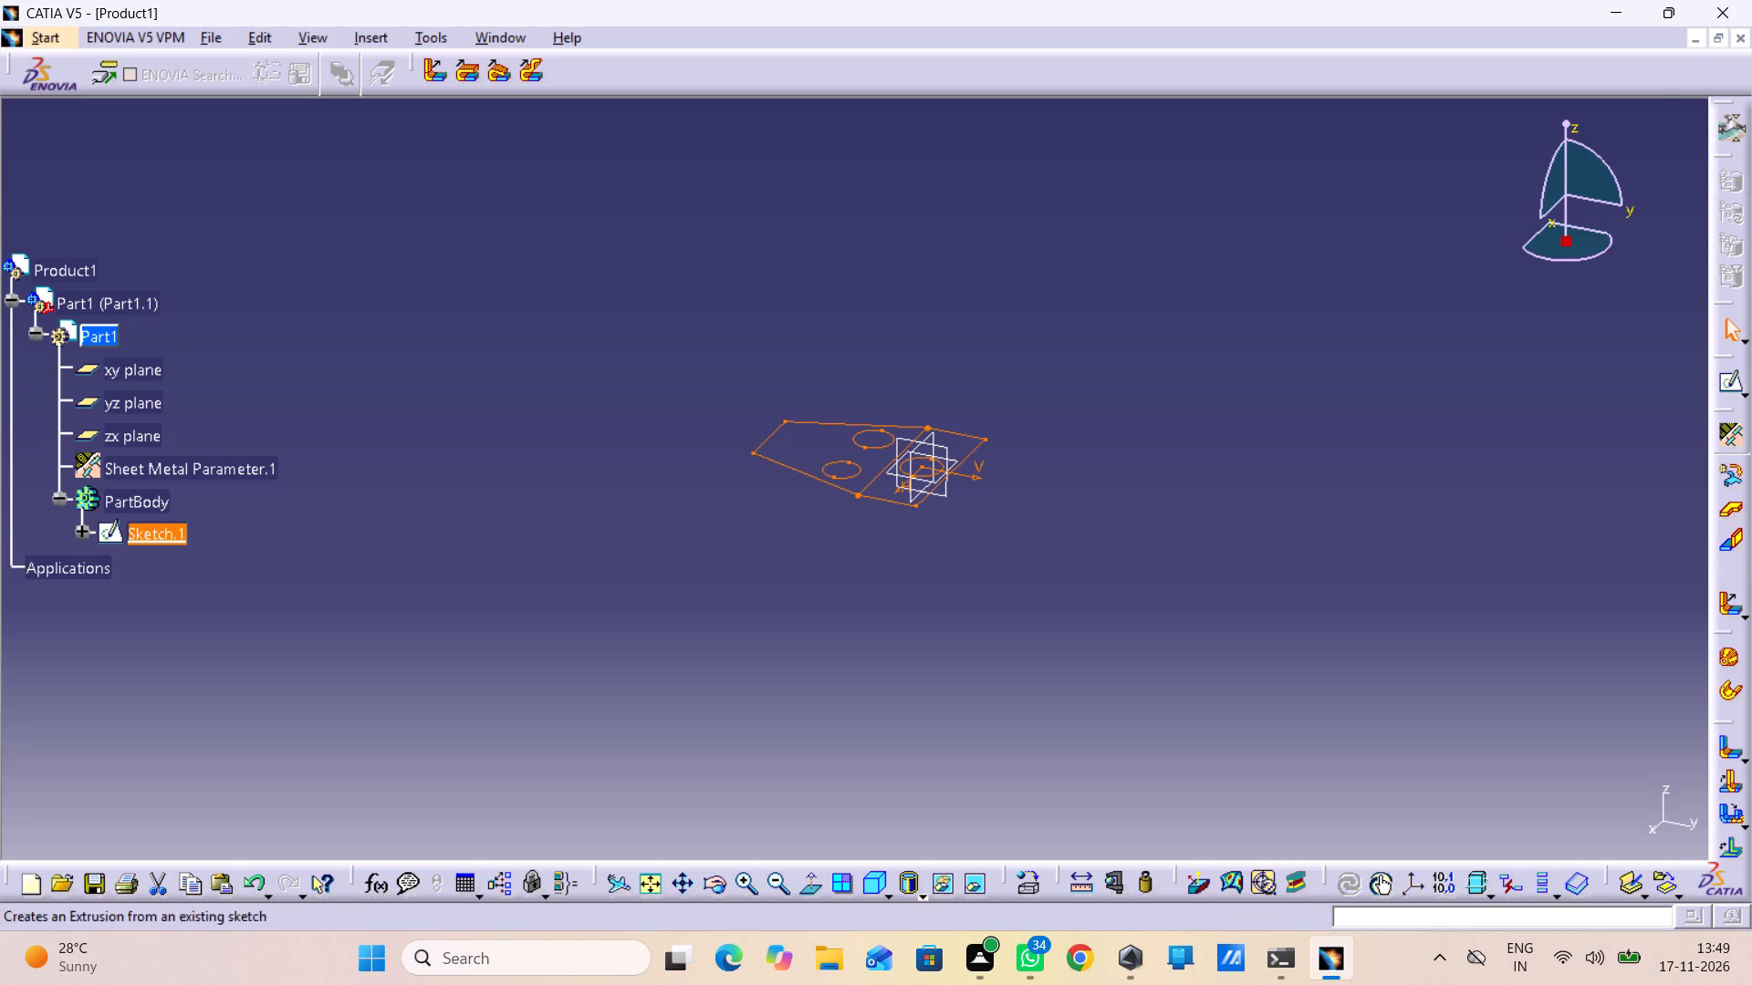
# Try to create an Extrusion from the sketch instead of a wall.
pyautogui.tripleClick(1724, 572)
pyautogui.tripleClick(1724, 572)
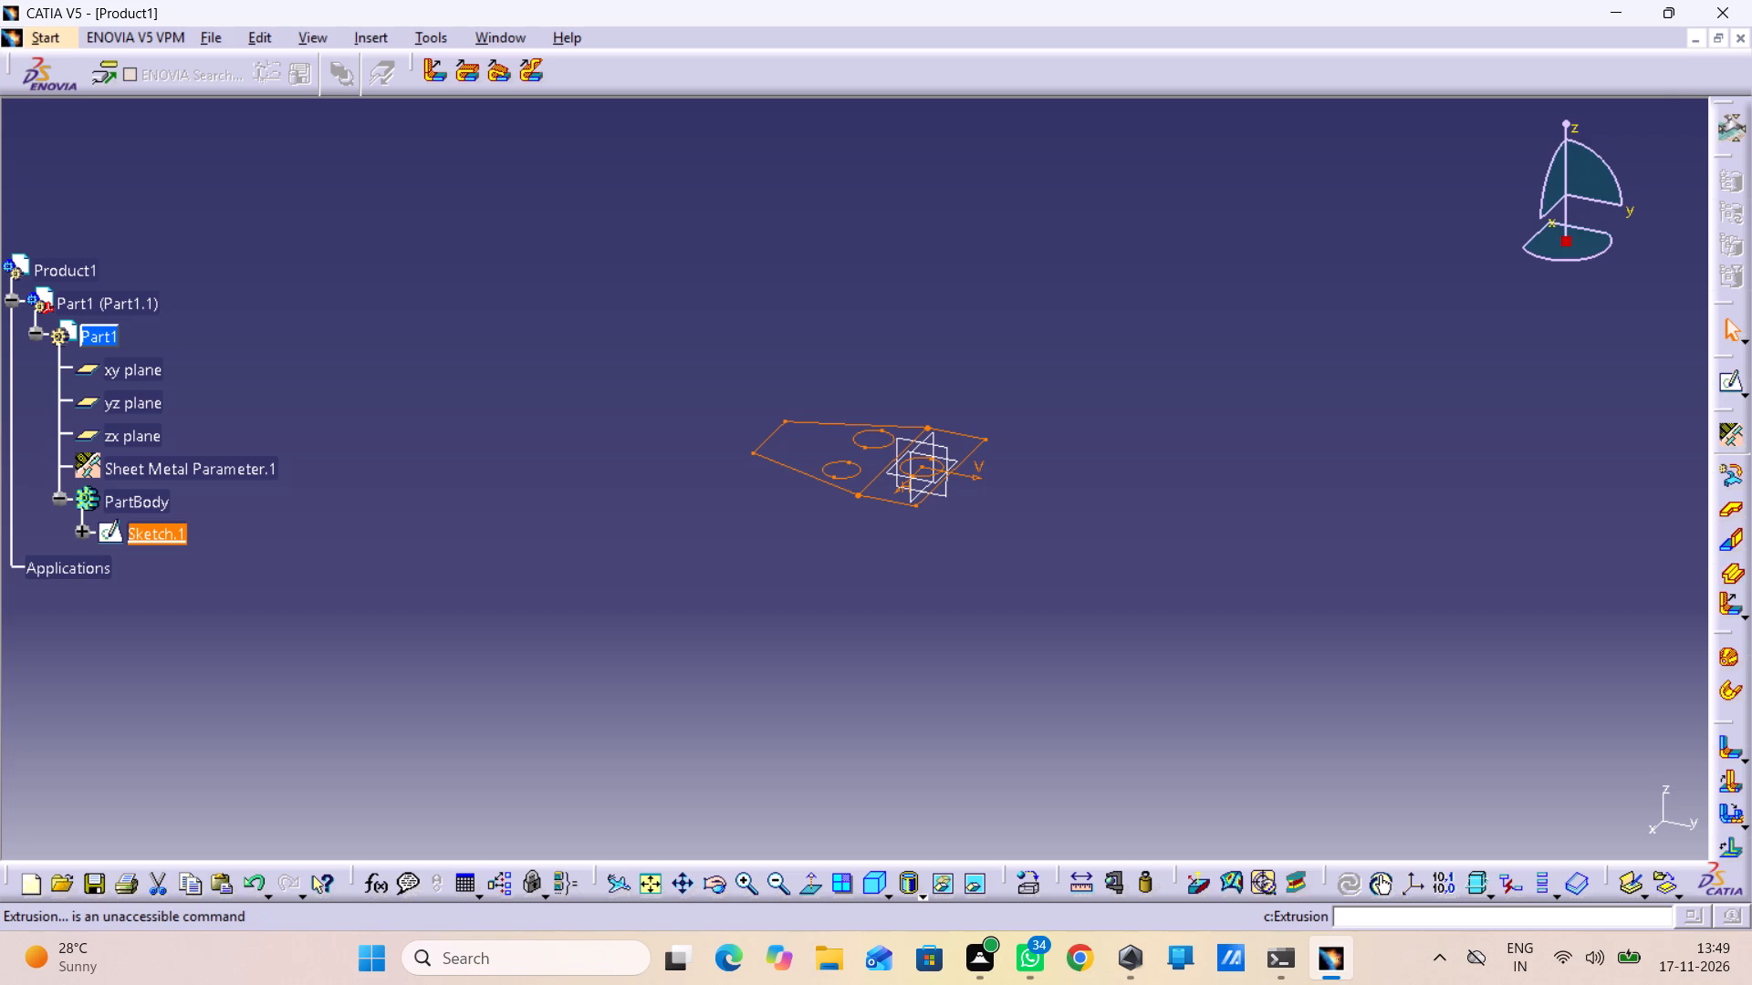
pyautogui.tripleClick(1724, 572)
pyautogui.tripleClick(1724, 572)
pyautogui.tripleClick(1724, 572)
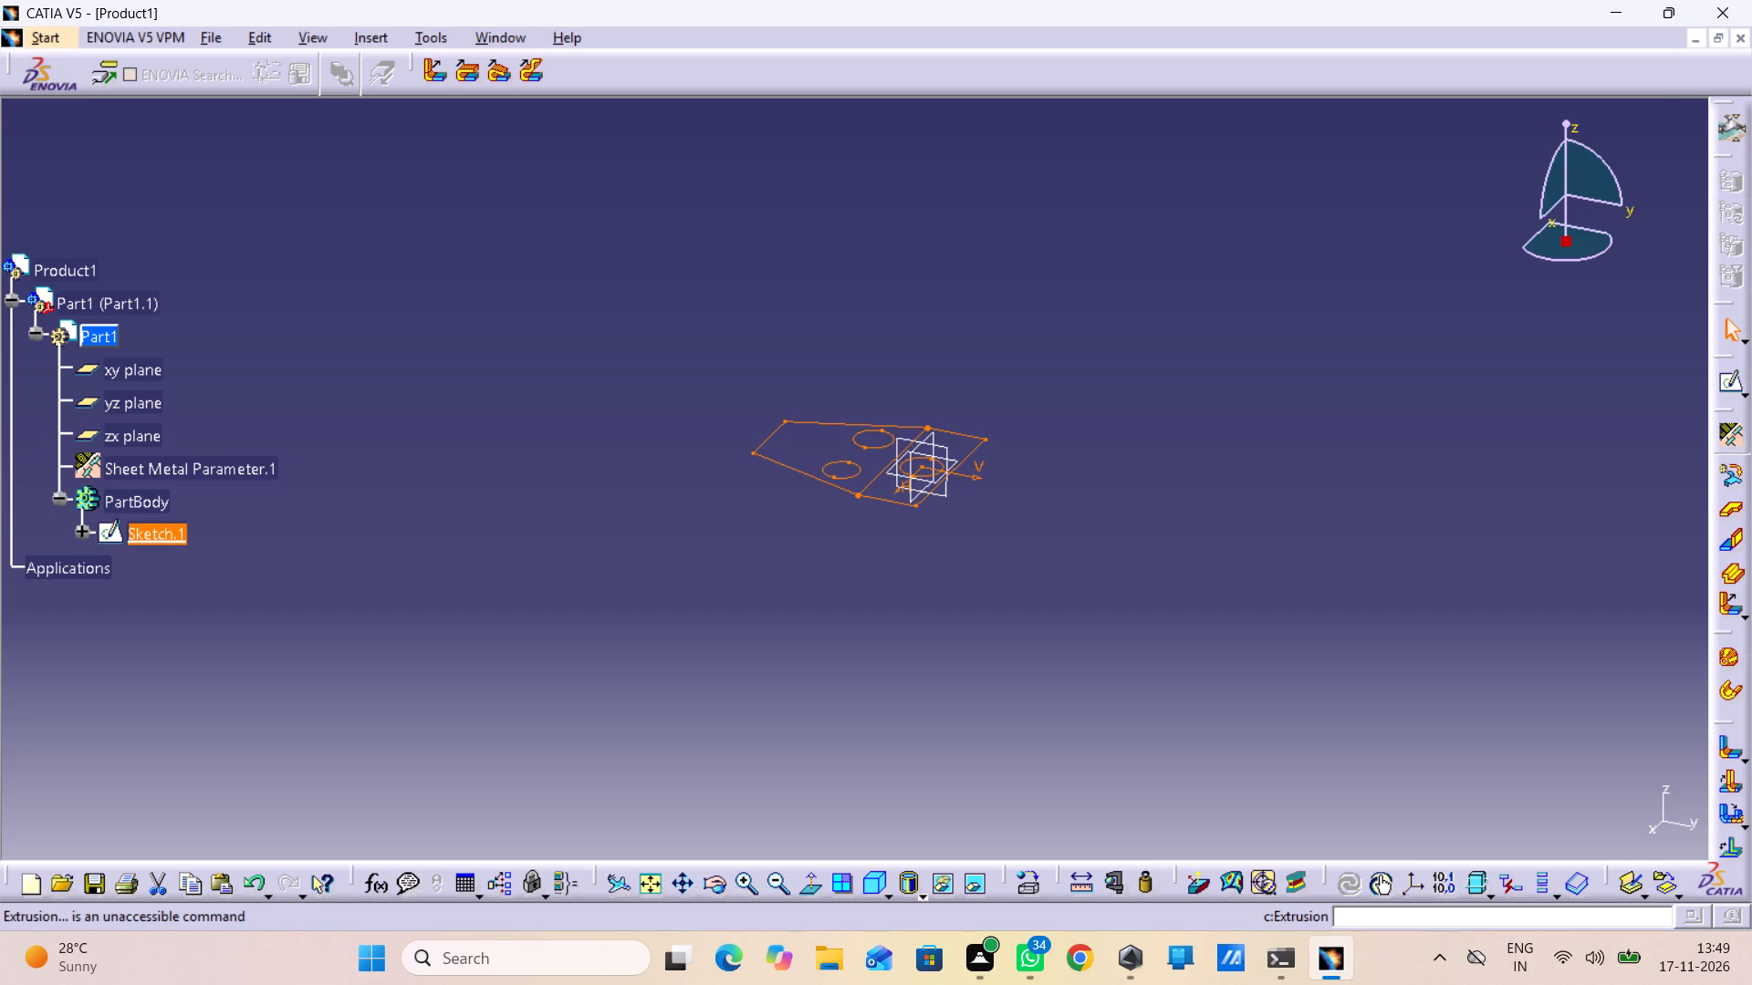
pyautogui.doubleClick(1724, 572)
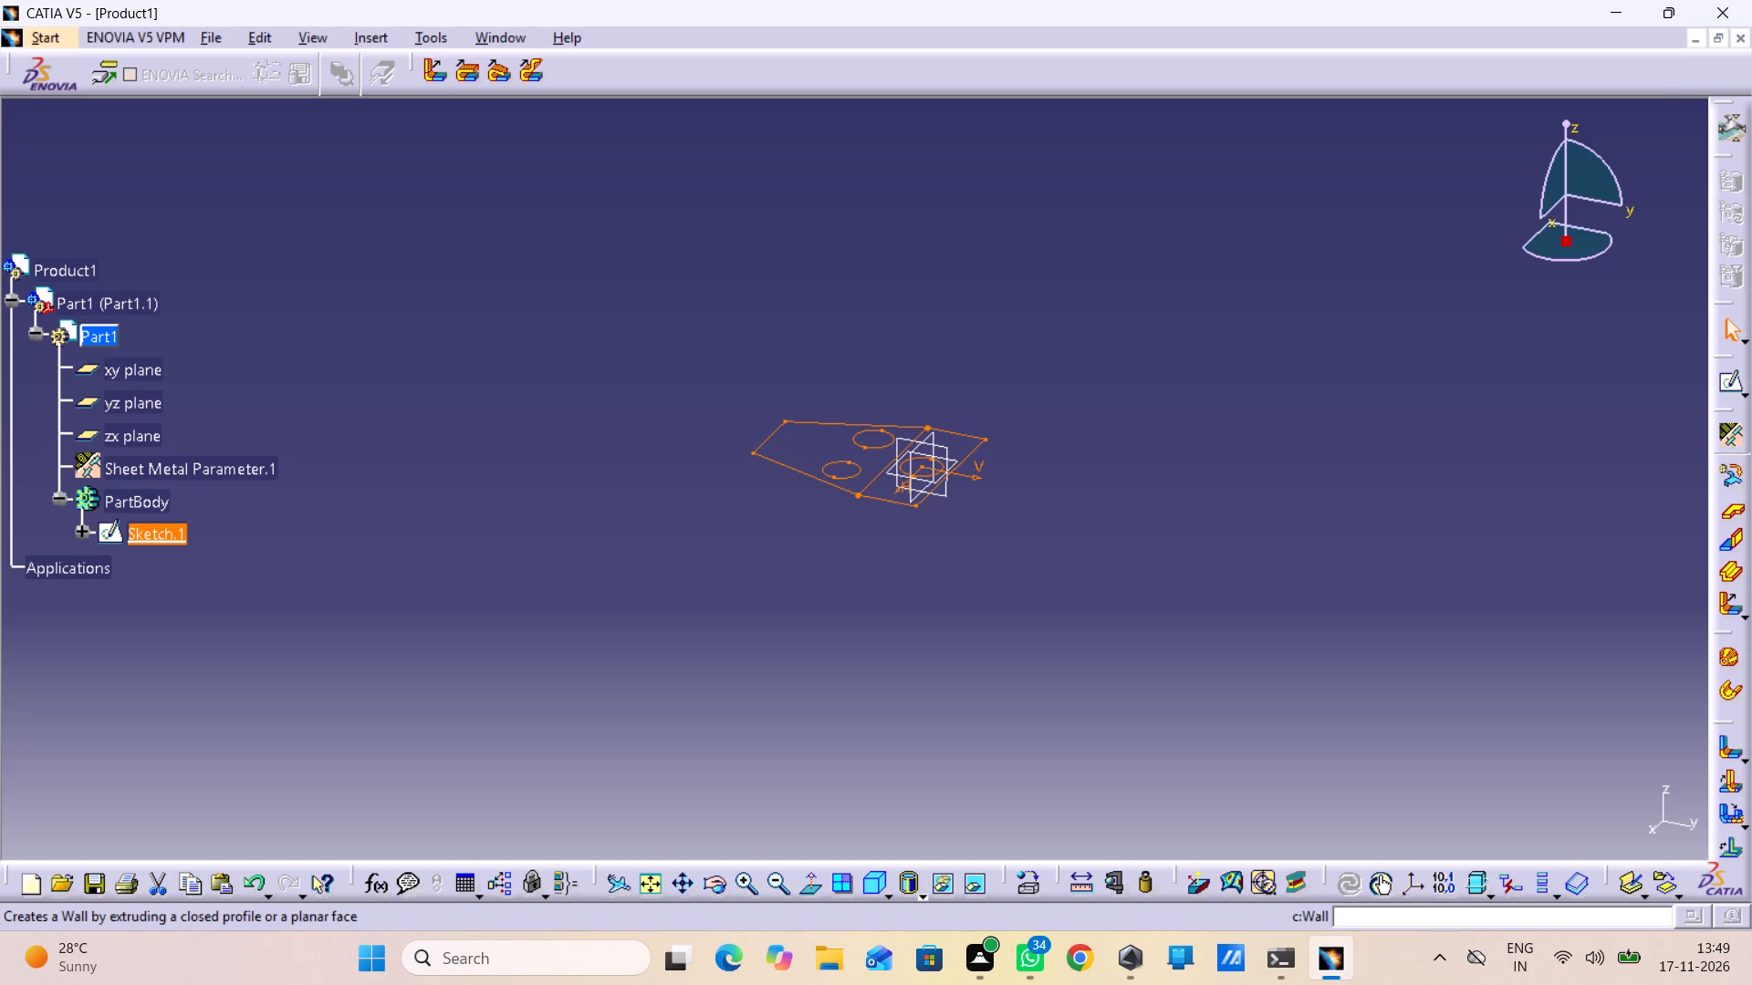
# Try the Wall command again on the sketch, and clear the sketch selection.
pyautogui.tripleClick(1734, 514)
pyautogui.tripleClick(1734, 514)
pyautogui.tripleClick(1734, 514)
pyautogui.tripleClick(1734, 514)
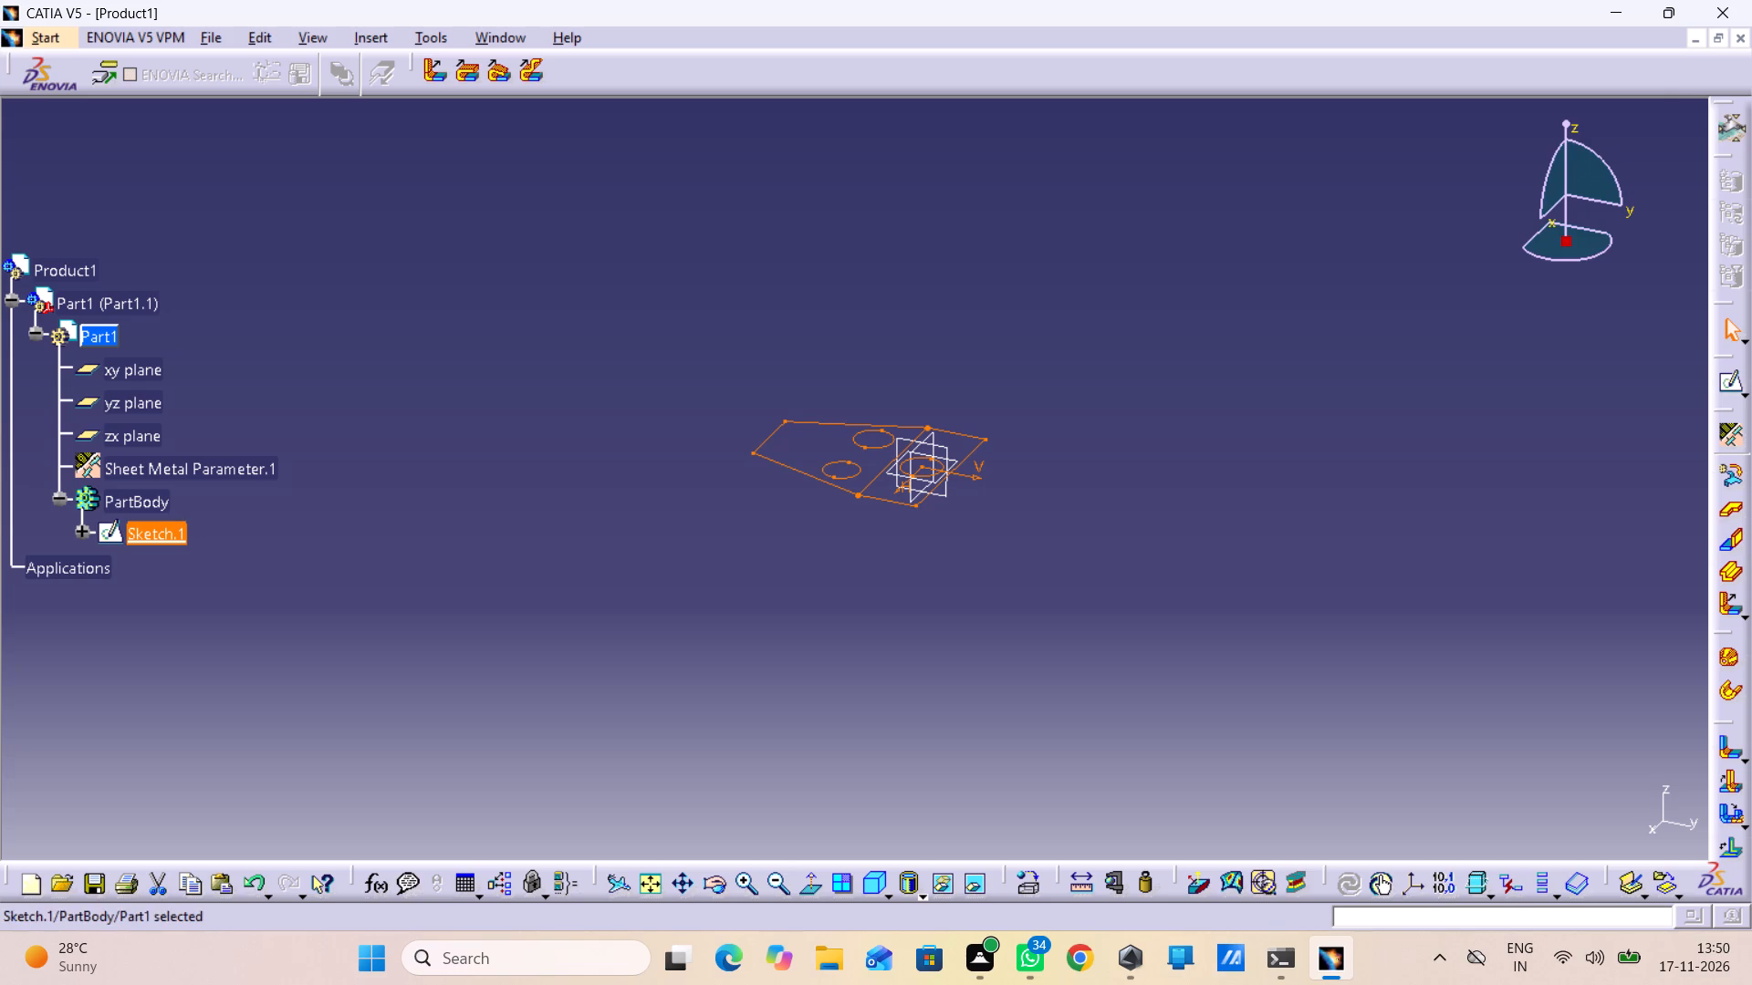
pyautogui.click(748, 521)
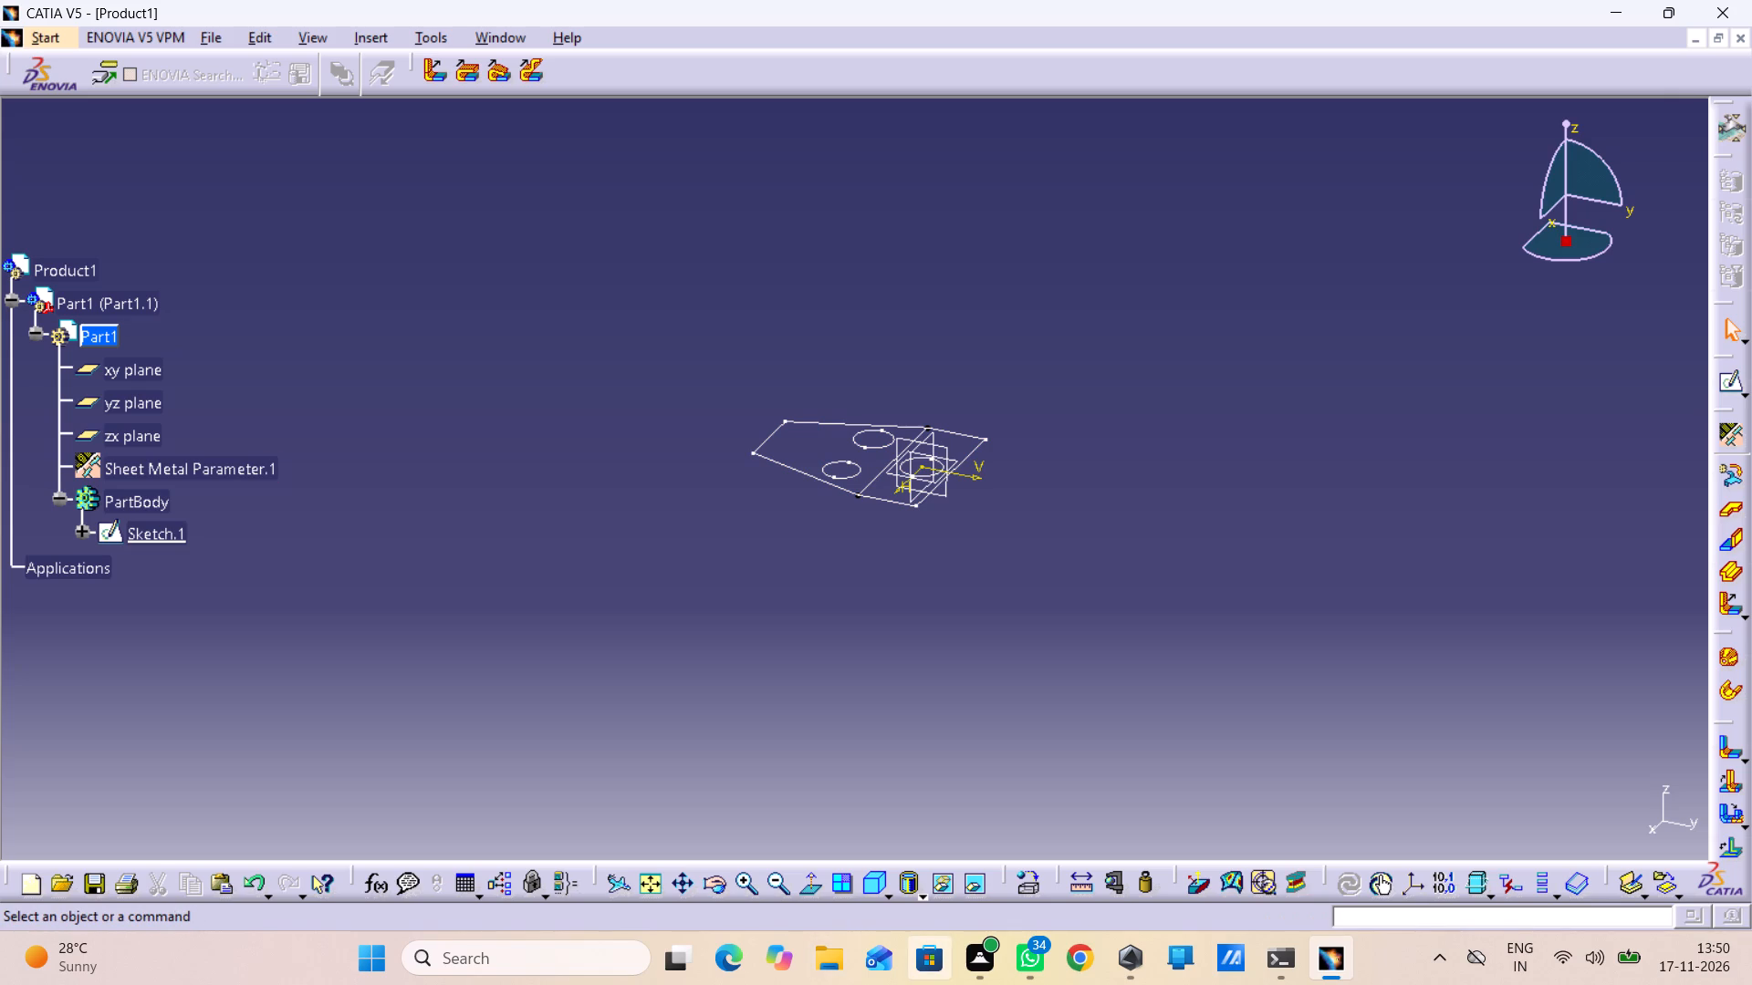
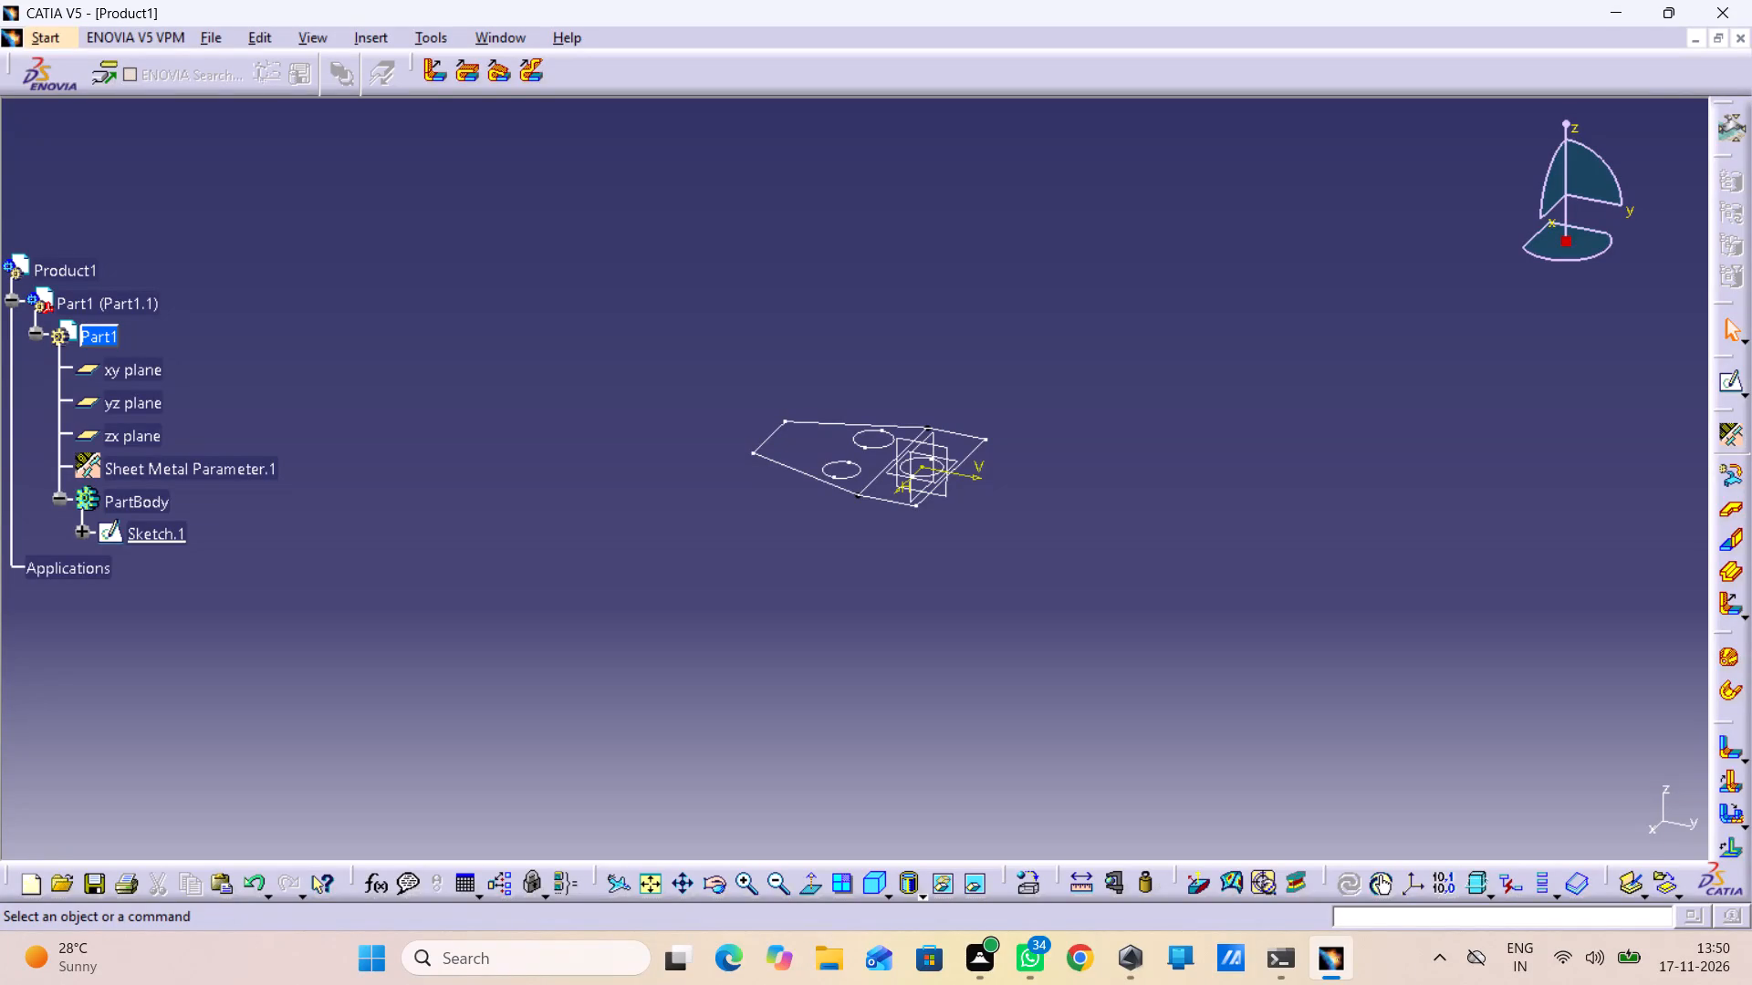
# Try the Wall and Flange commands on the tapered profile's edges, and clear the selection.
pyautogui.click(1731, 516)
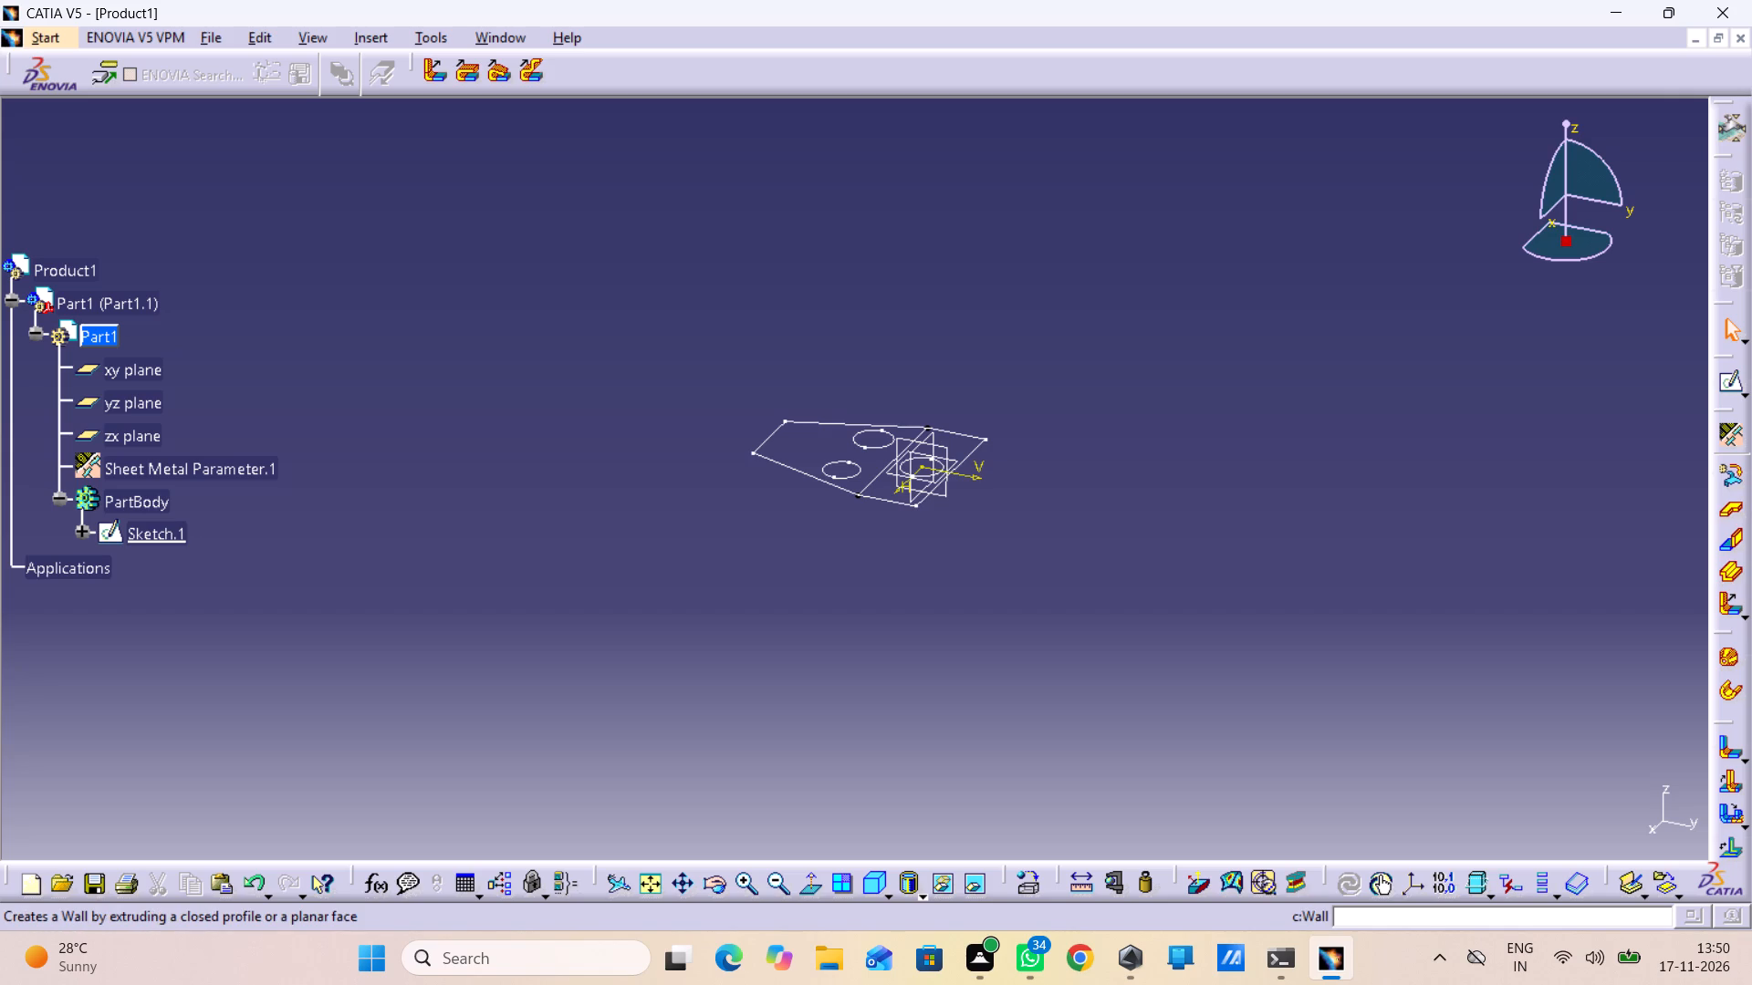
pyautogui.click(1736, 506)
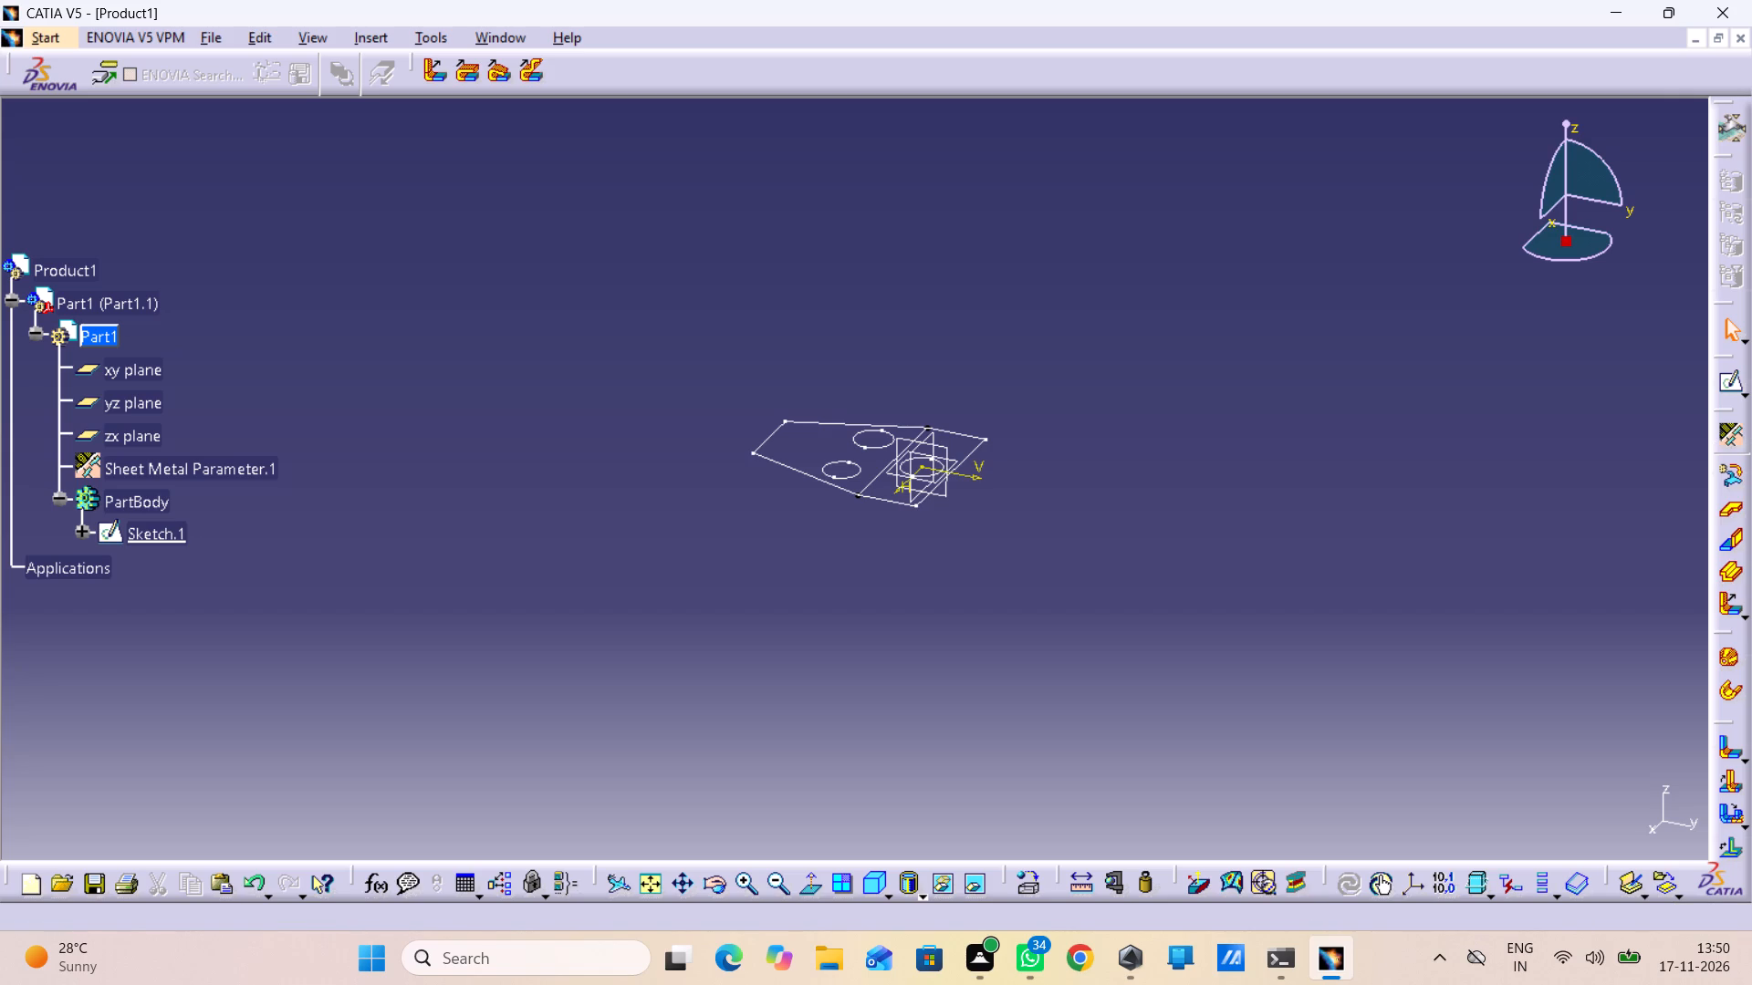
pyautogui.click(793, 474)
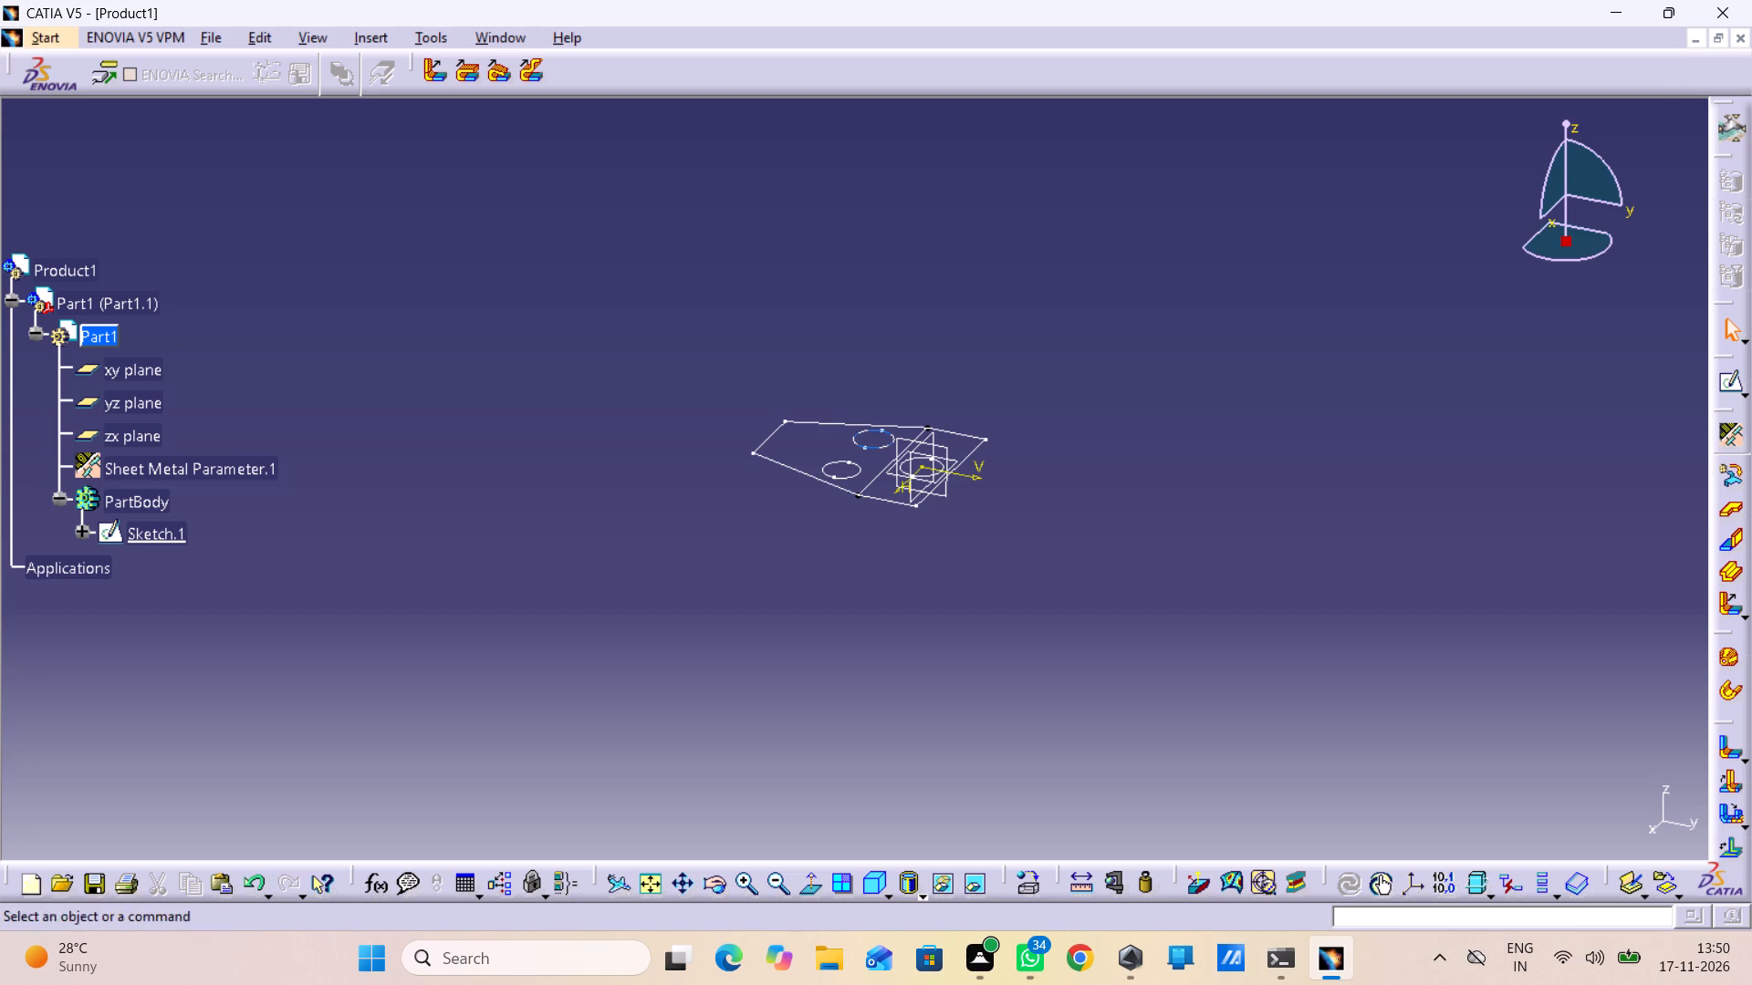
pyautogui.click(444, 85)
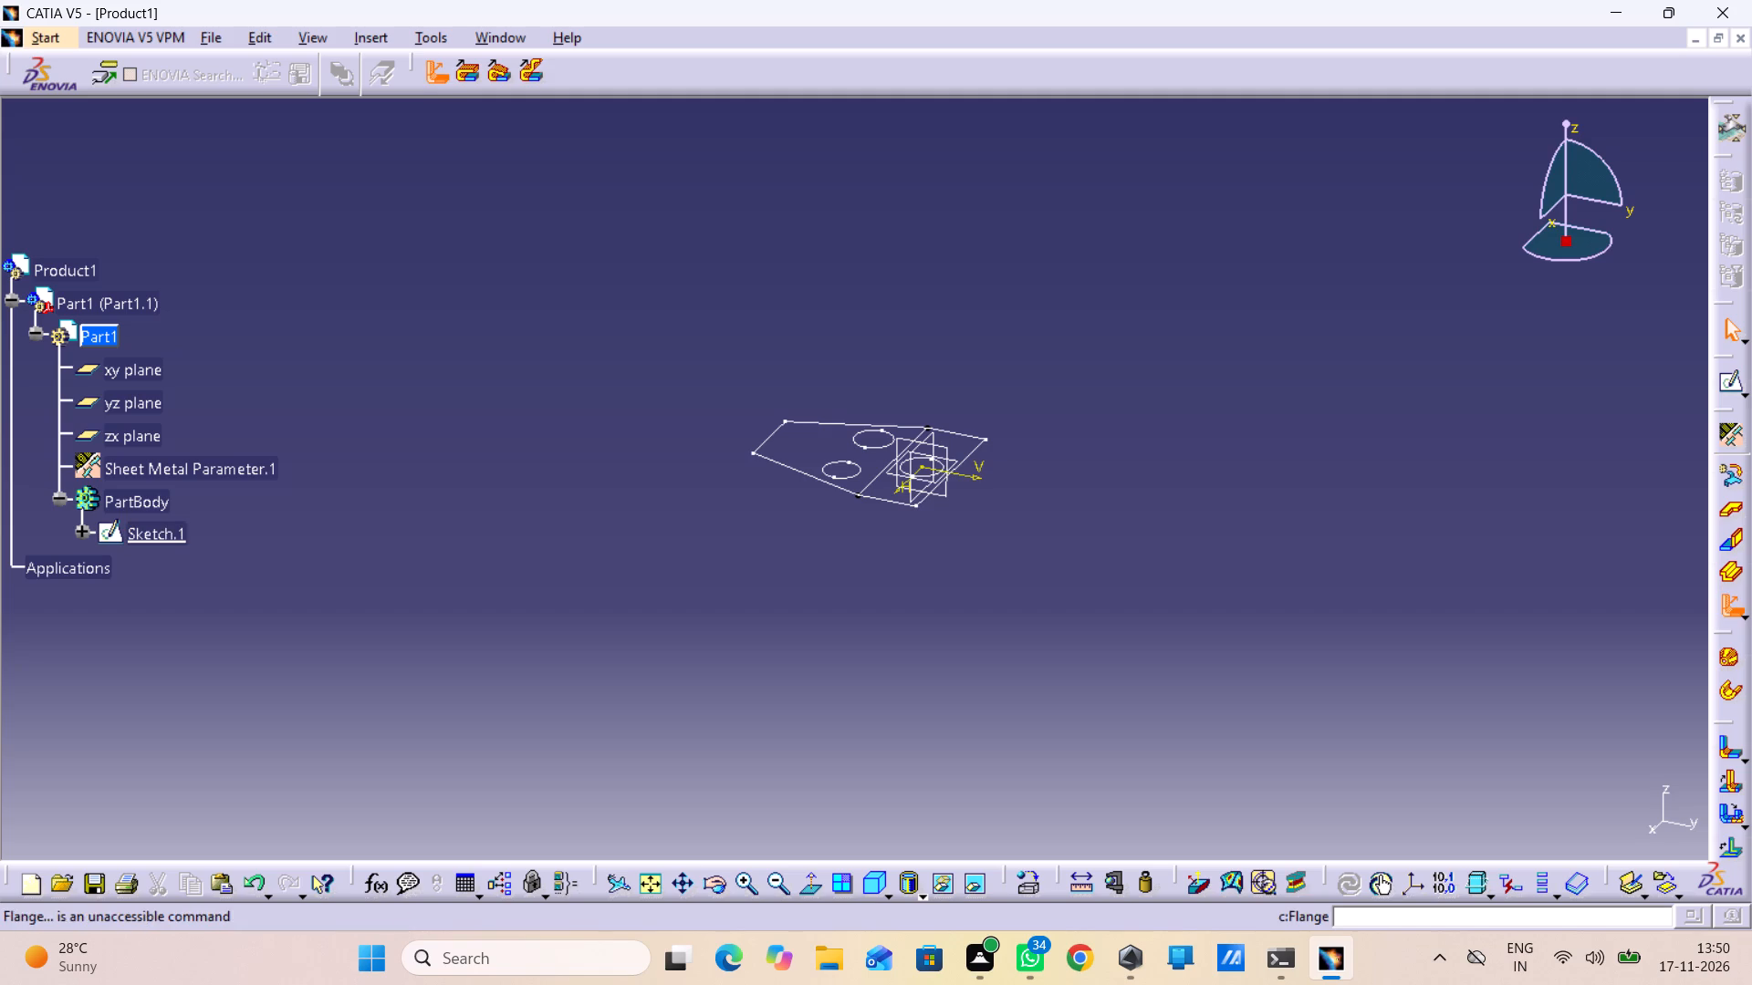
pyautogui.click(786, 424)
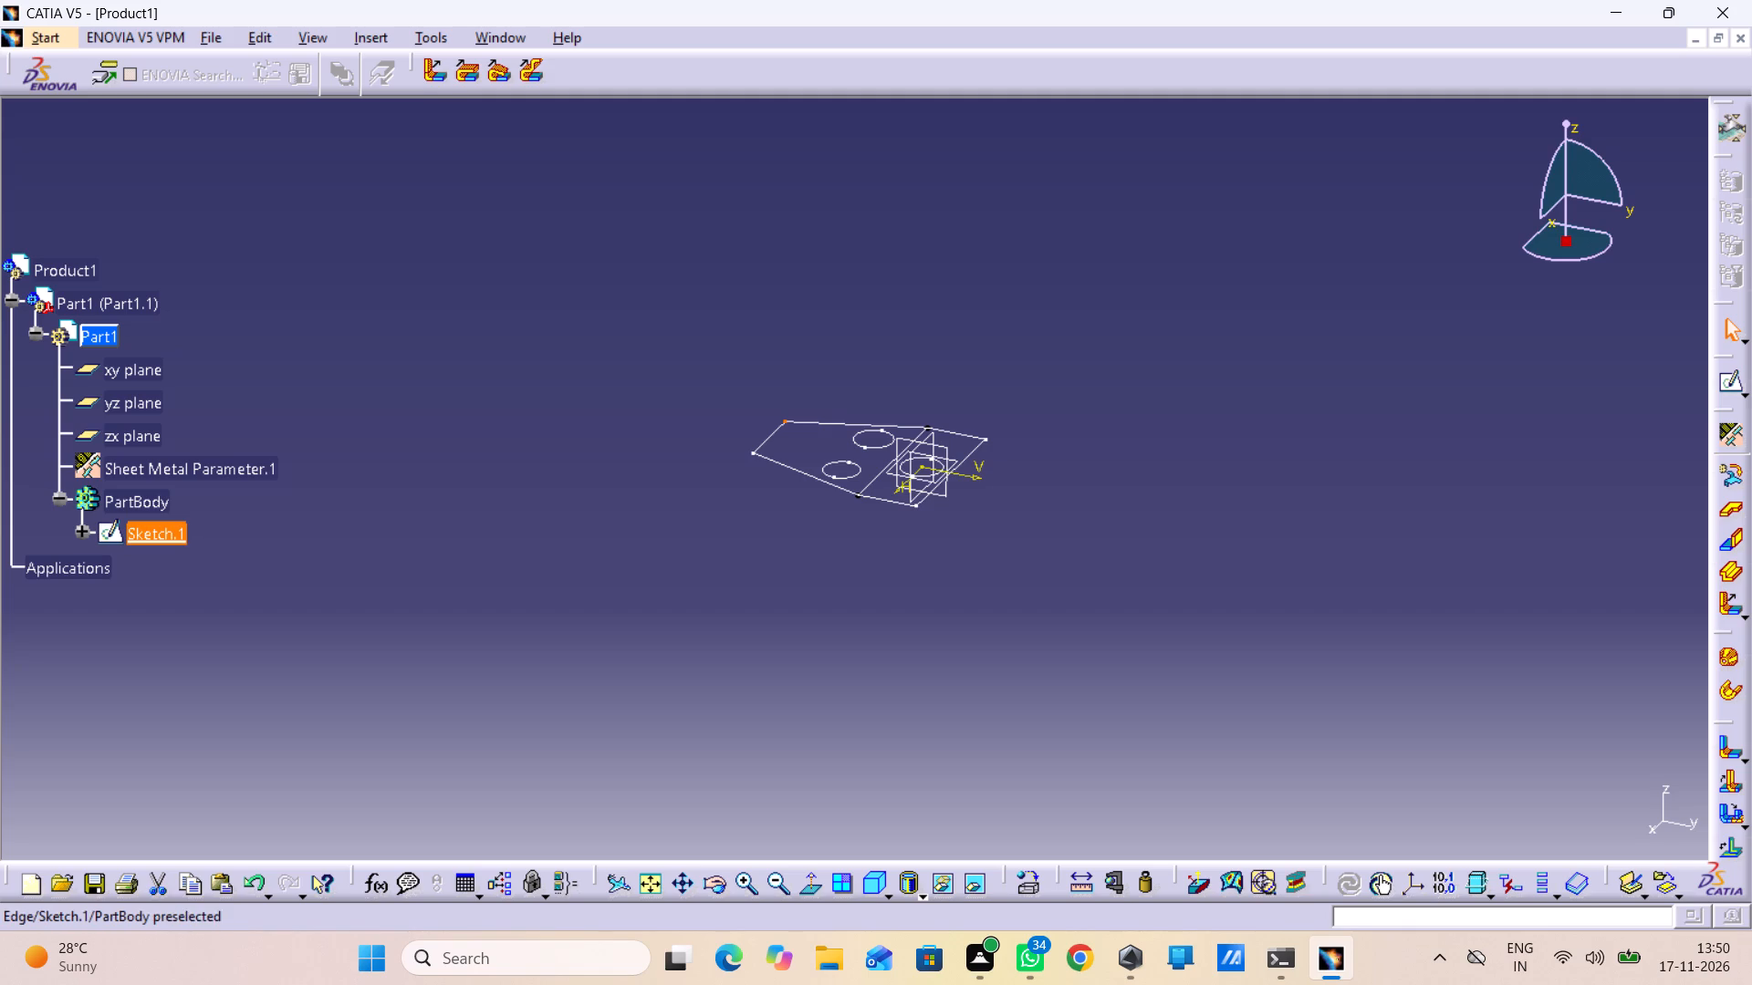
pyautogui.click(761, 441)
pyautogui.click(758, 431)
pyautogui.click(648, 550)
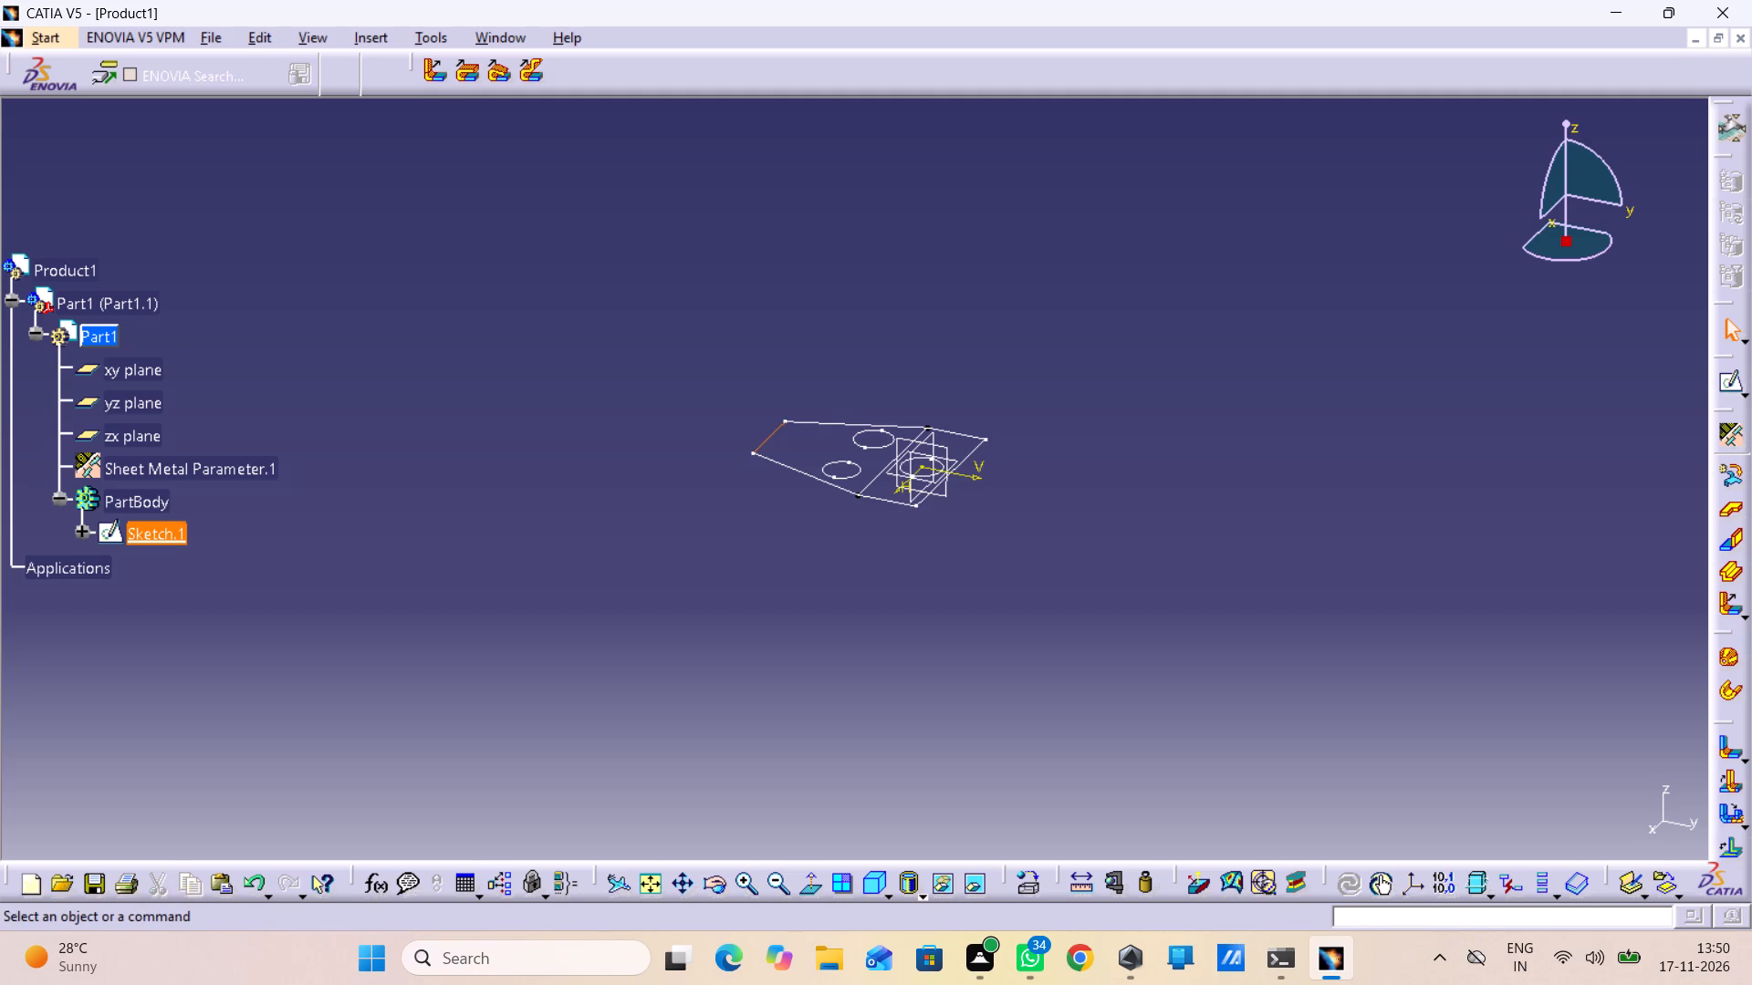
# Open Sketch.1 to check its profile, and exit the sketch.
pyautogui.doubleClick(135, 529)
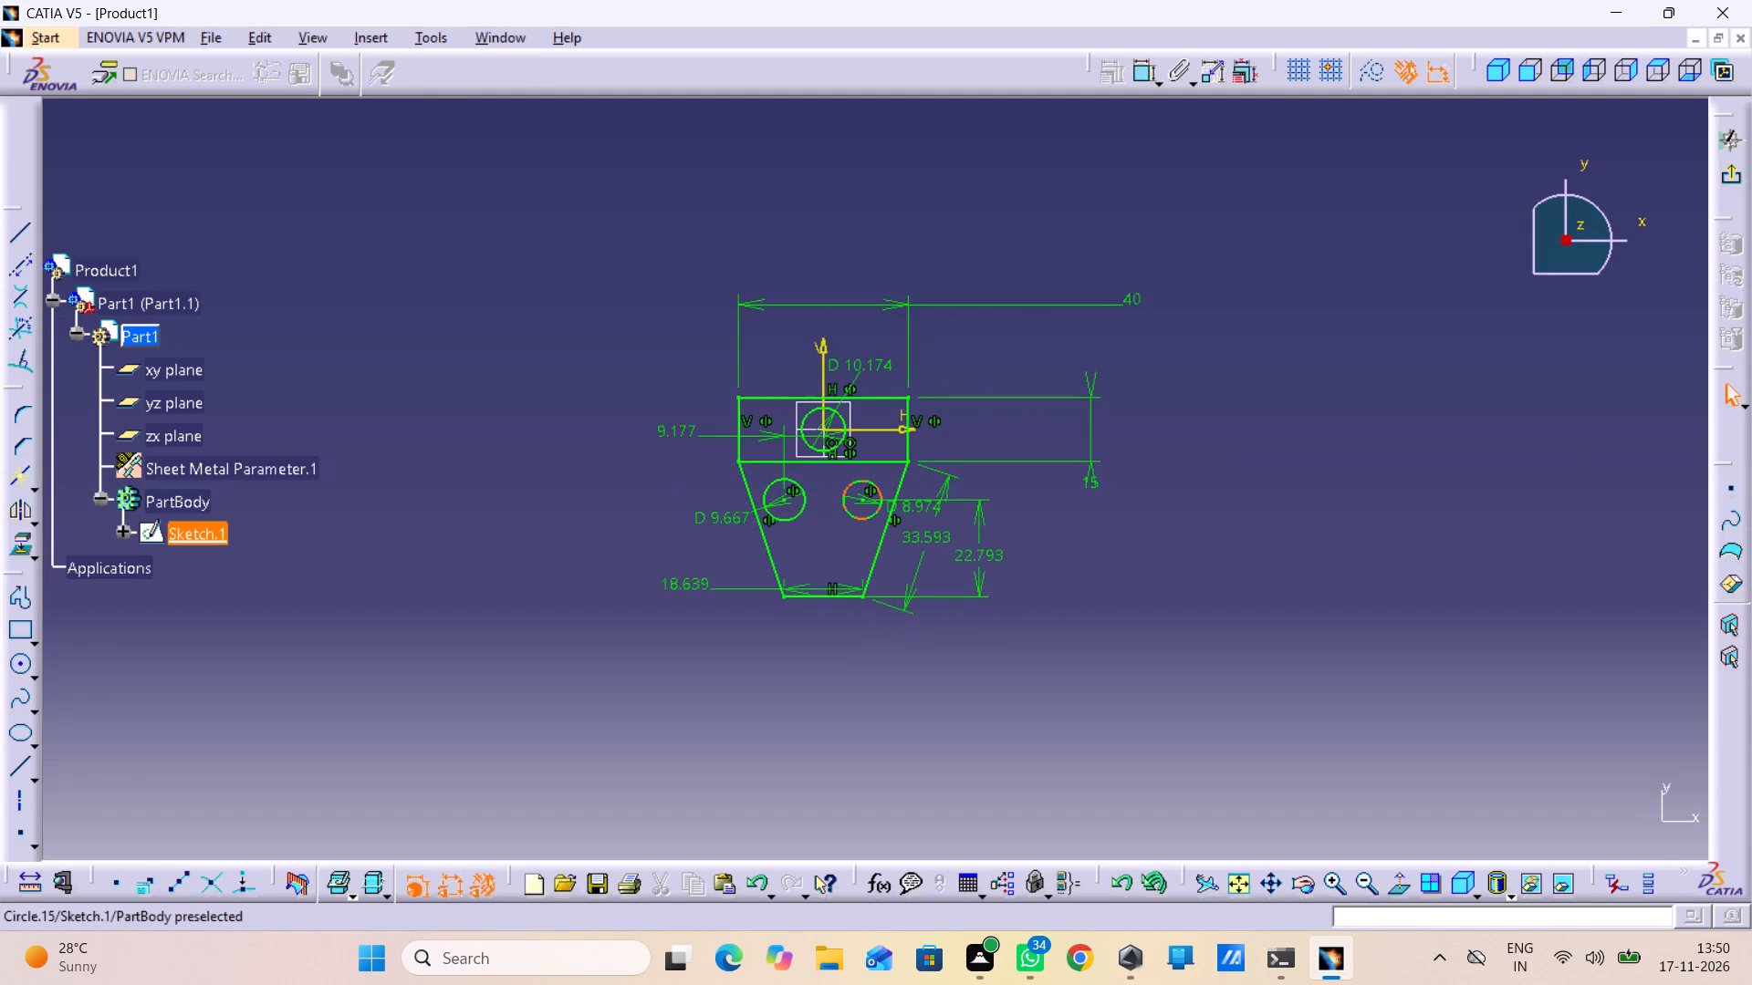
pyautogui.click(1738, 183)
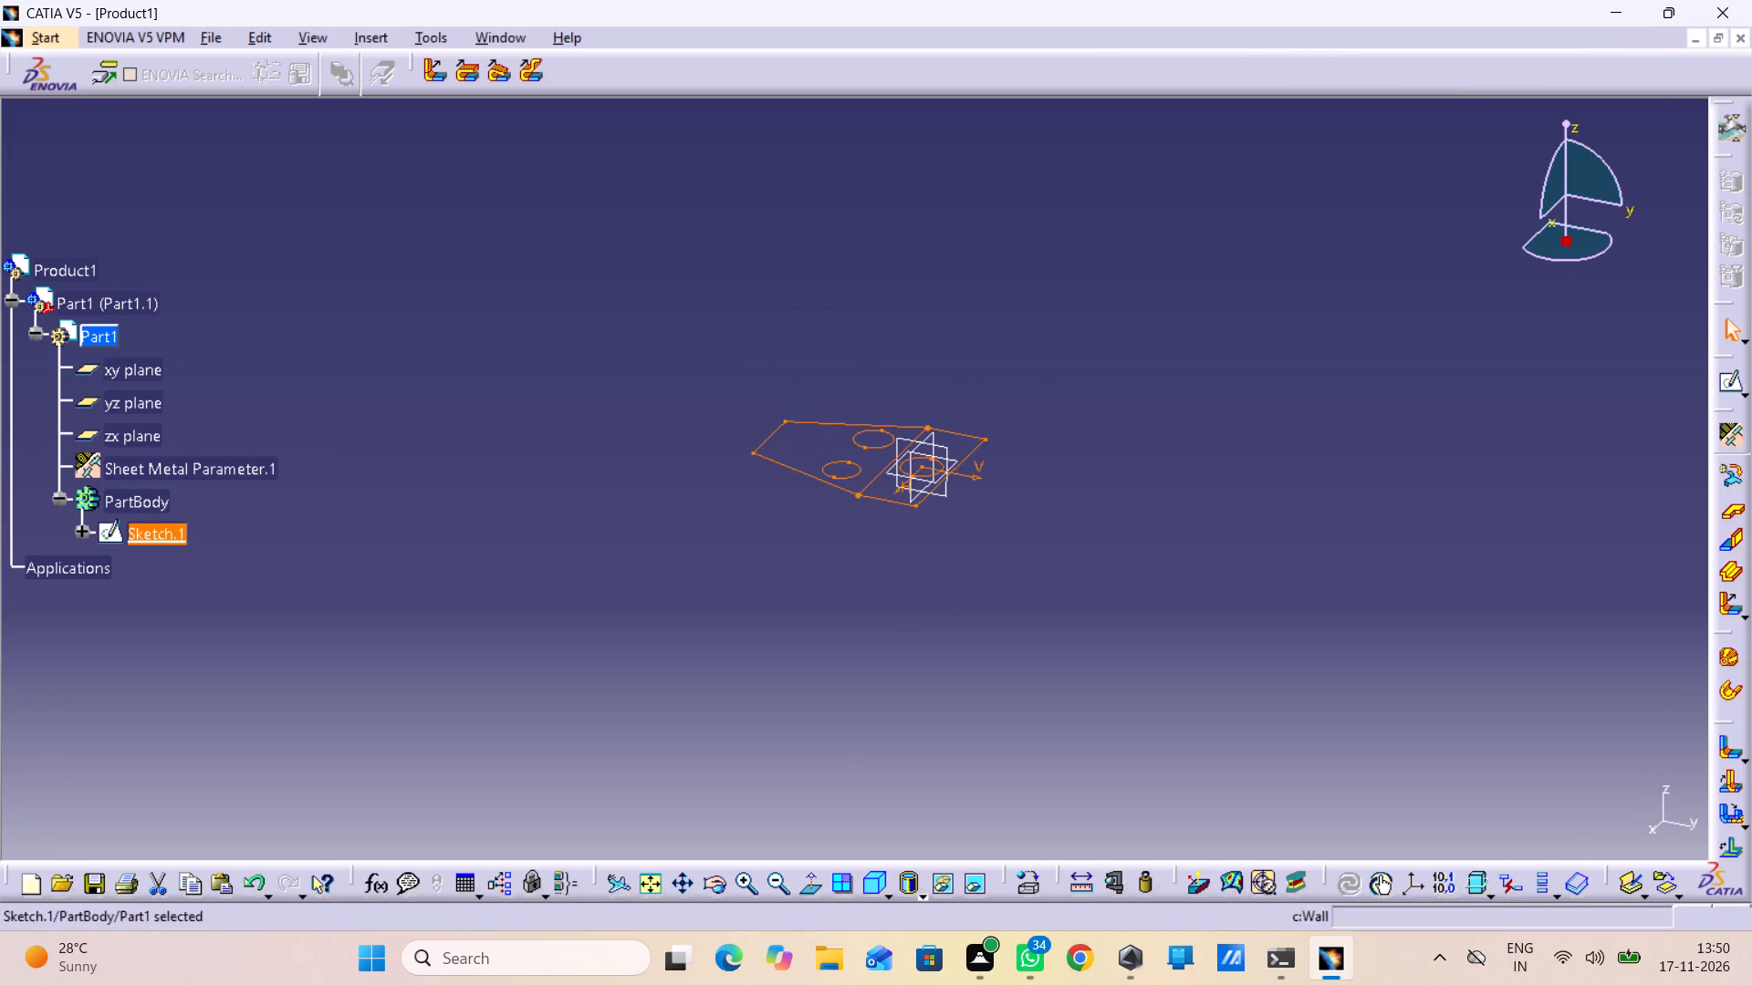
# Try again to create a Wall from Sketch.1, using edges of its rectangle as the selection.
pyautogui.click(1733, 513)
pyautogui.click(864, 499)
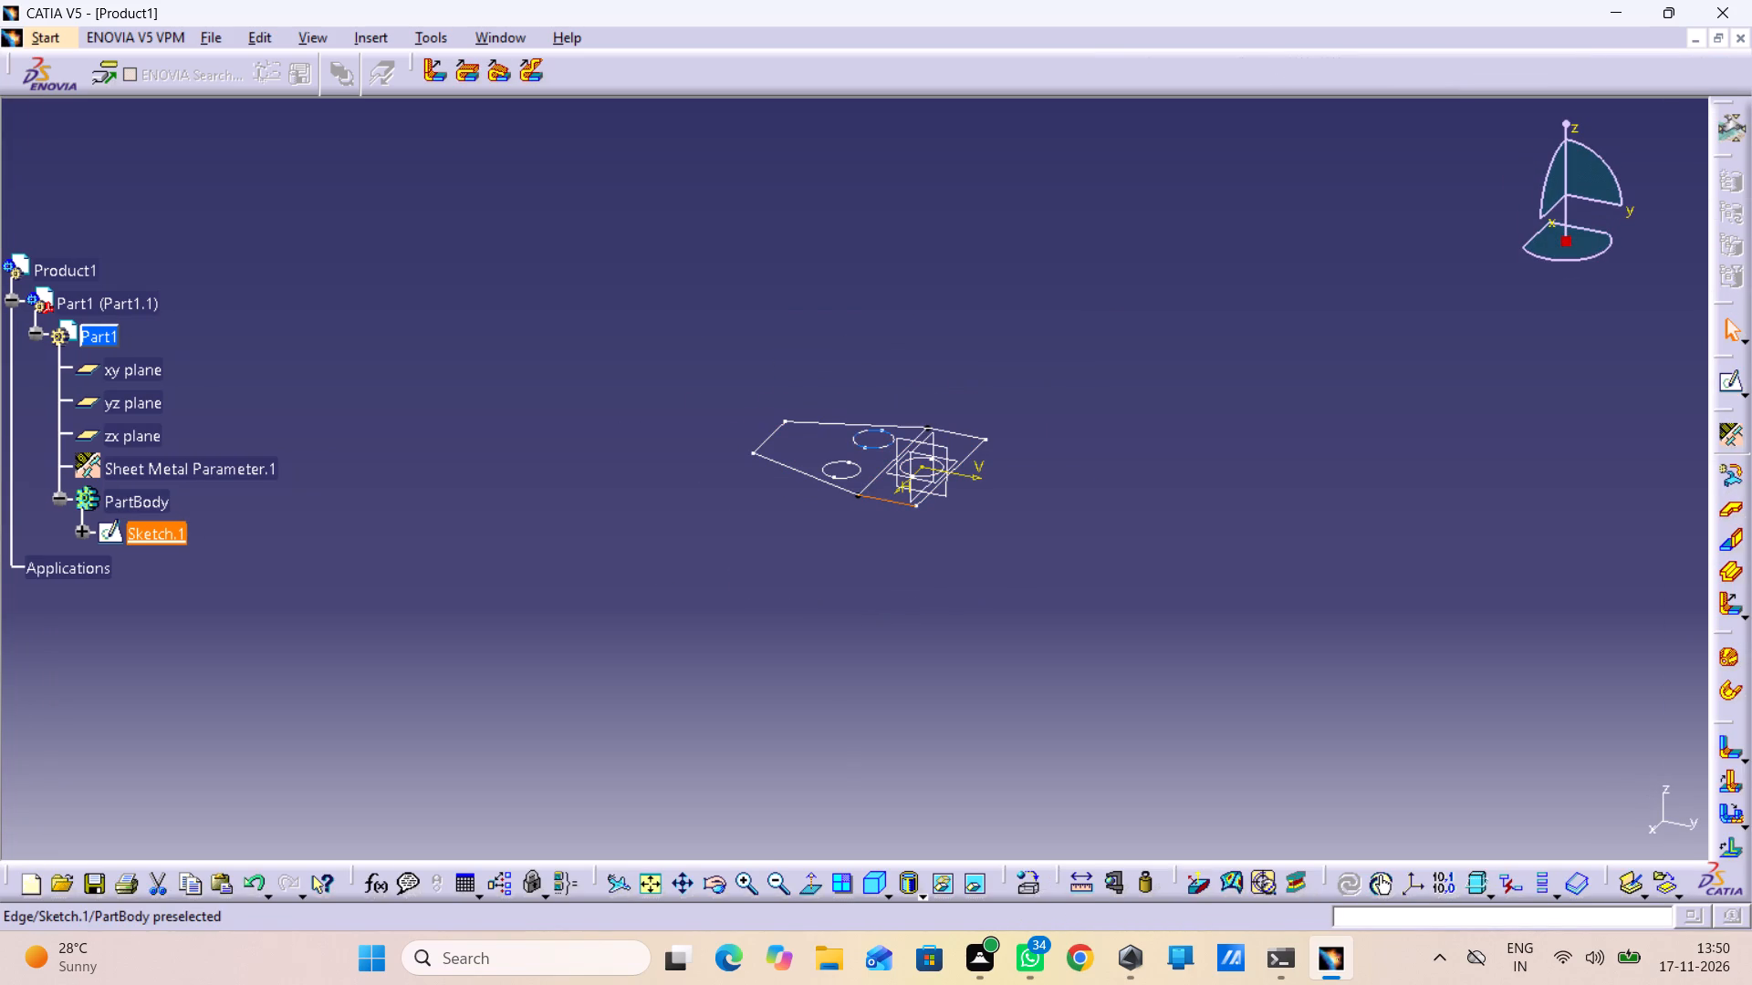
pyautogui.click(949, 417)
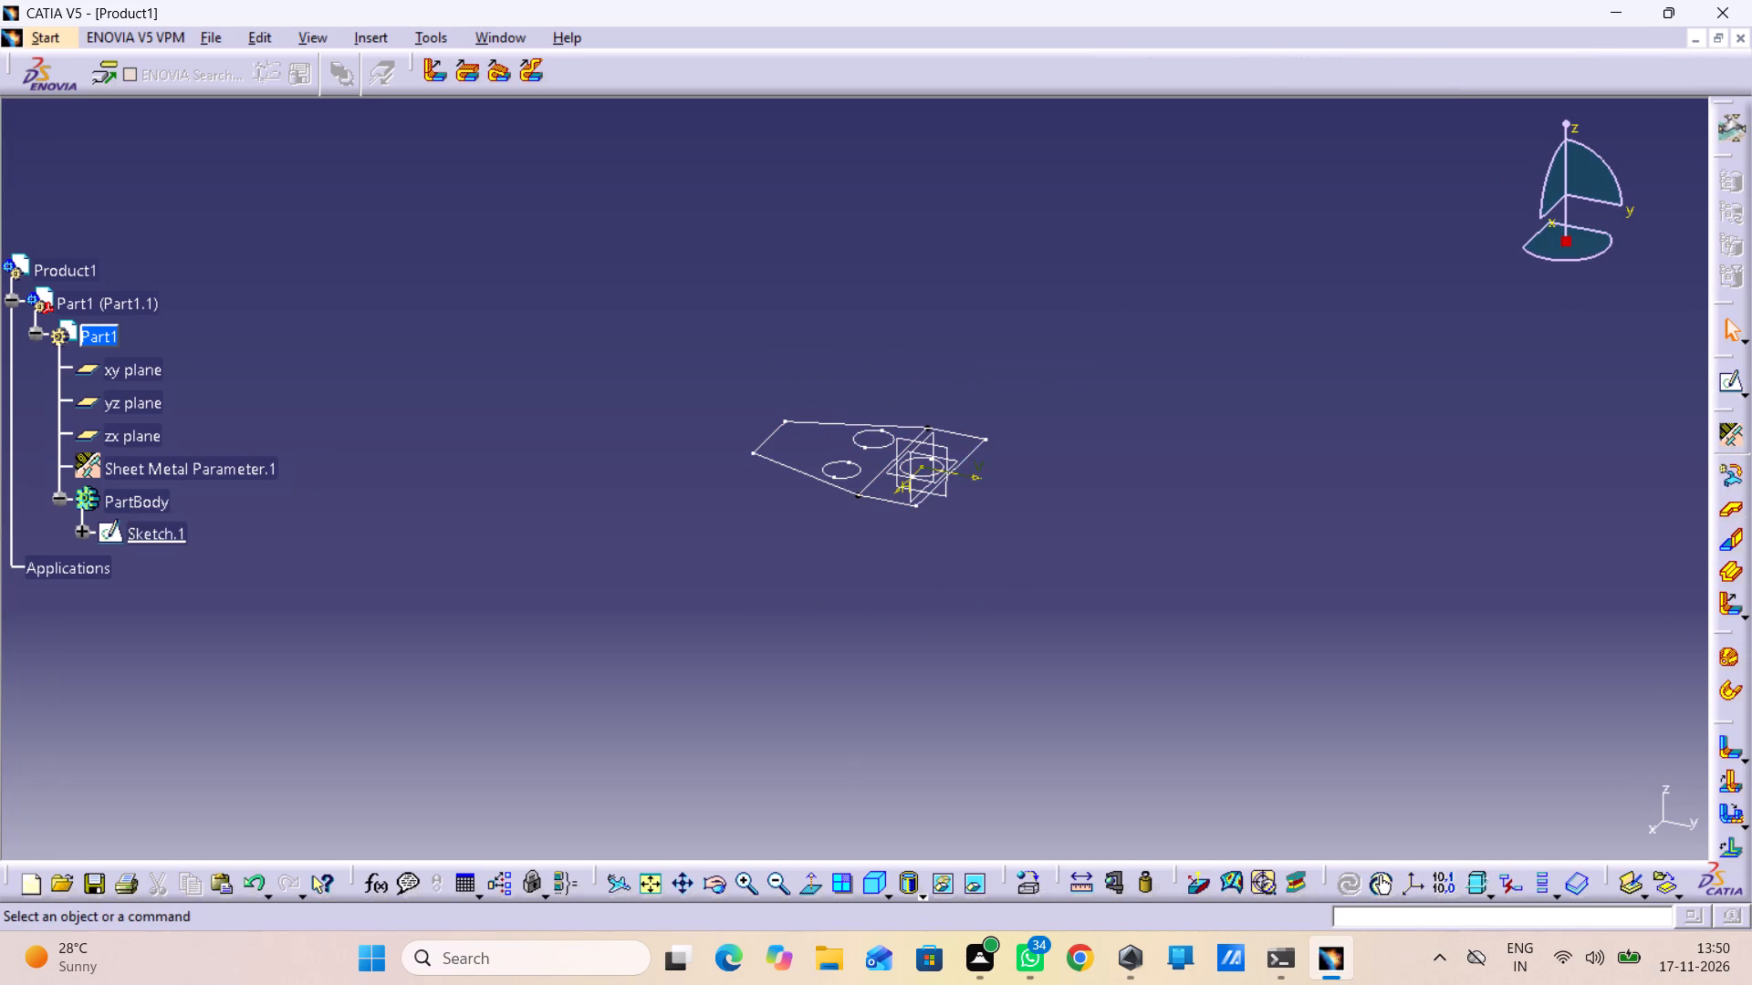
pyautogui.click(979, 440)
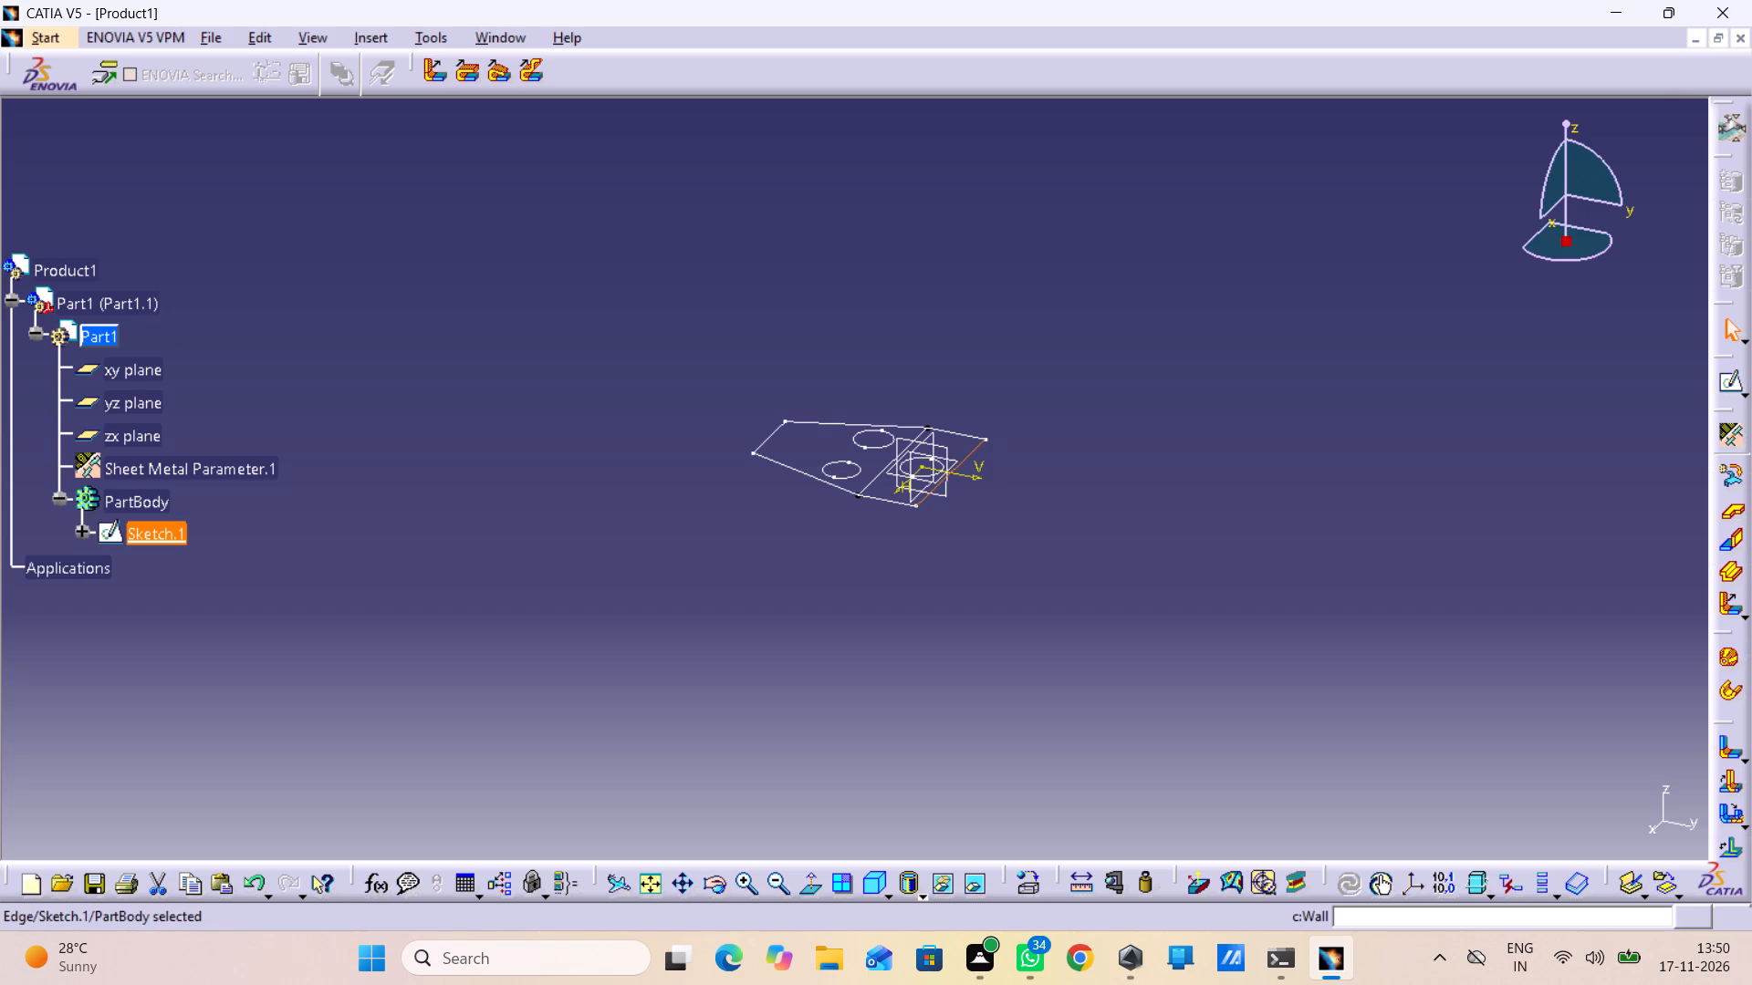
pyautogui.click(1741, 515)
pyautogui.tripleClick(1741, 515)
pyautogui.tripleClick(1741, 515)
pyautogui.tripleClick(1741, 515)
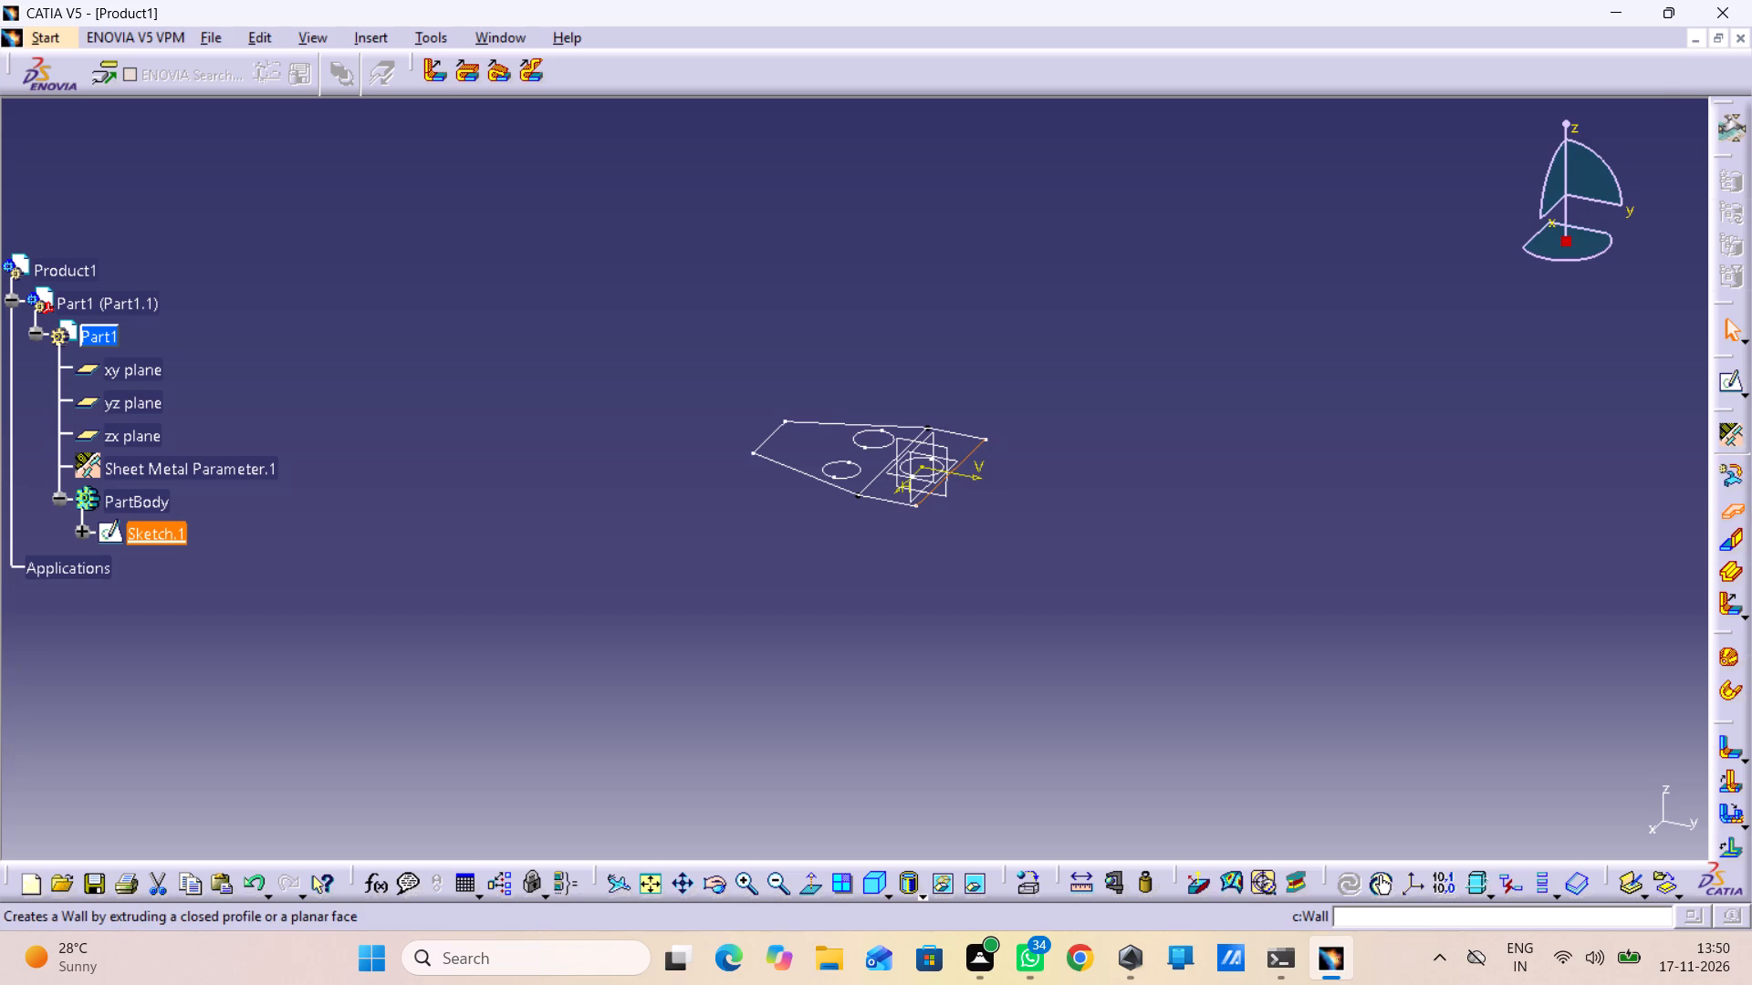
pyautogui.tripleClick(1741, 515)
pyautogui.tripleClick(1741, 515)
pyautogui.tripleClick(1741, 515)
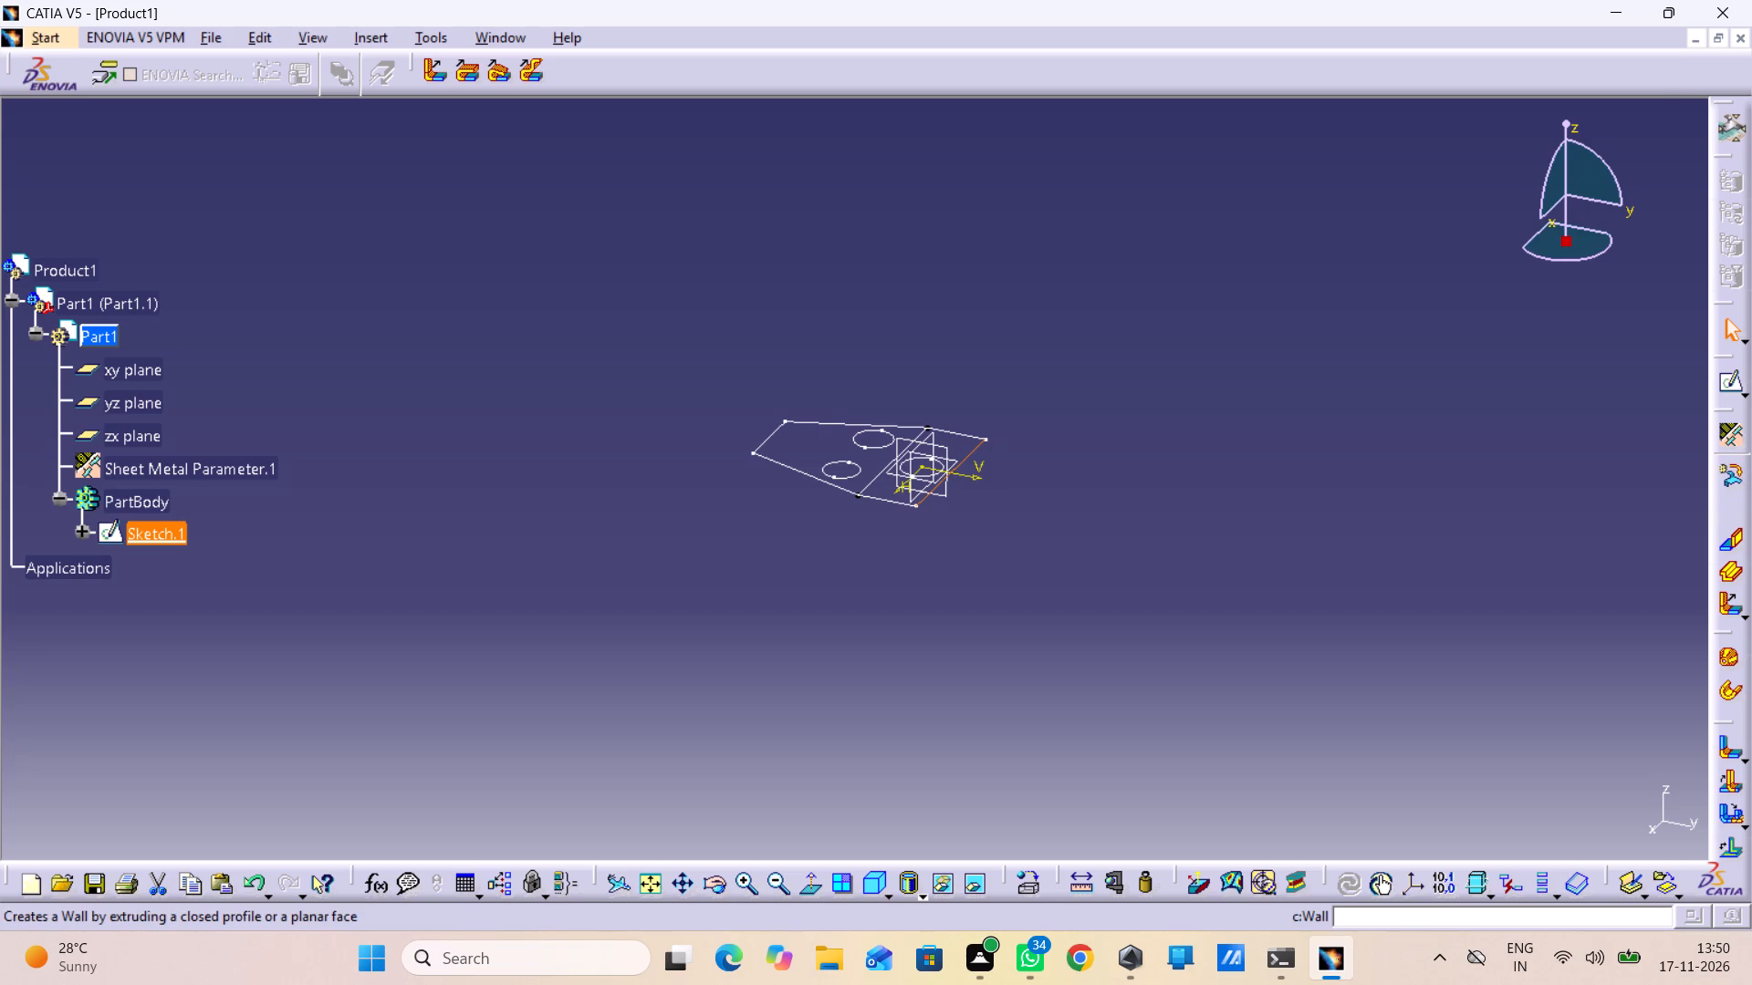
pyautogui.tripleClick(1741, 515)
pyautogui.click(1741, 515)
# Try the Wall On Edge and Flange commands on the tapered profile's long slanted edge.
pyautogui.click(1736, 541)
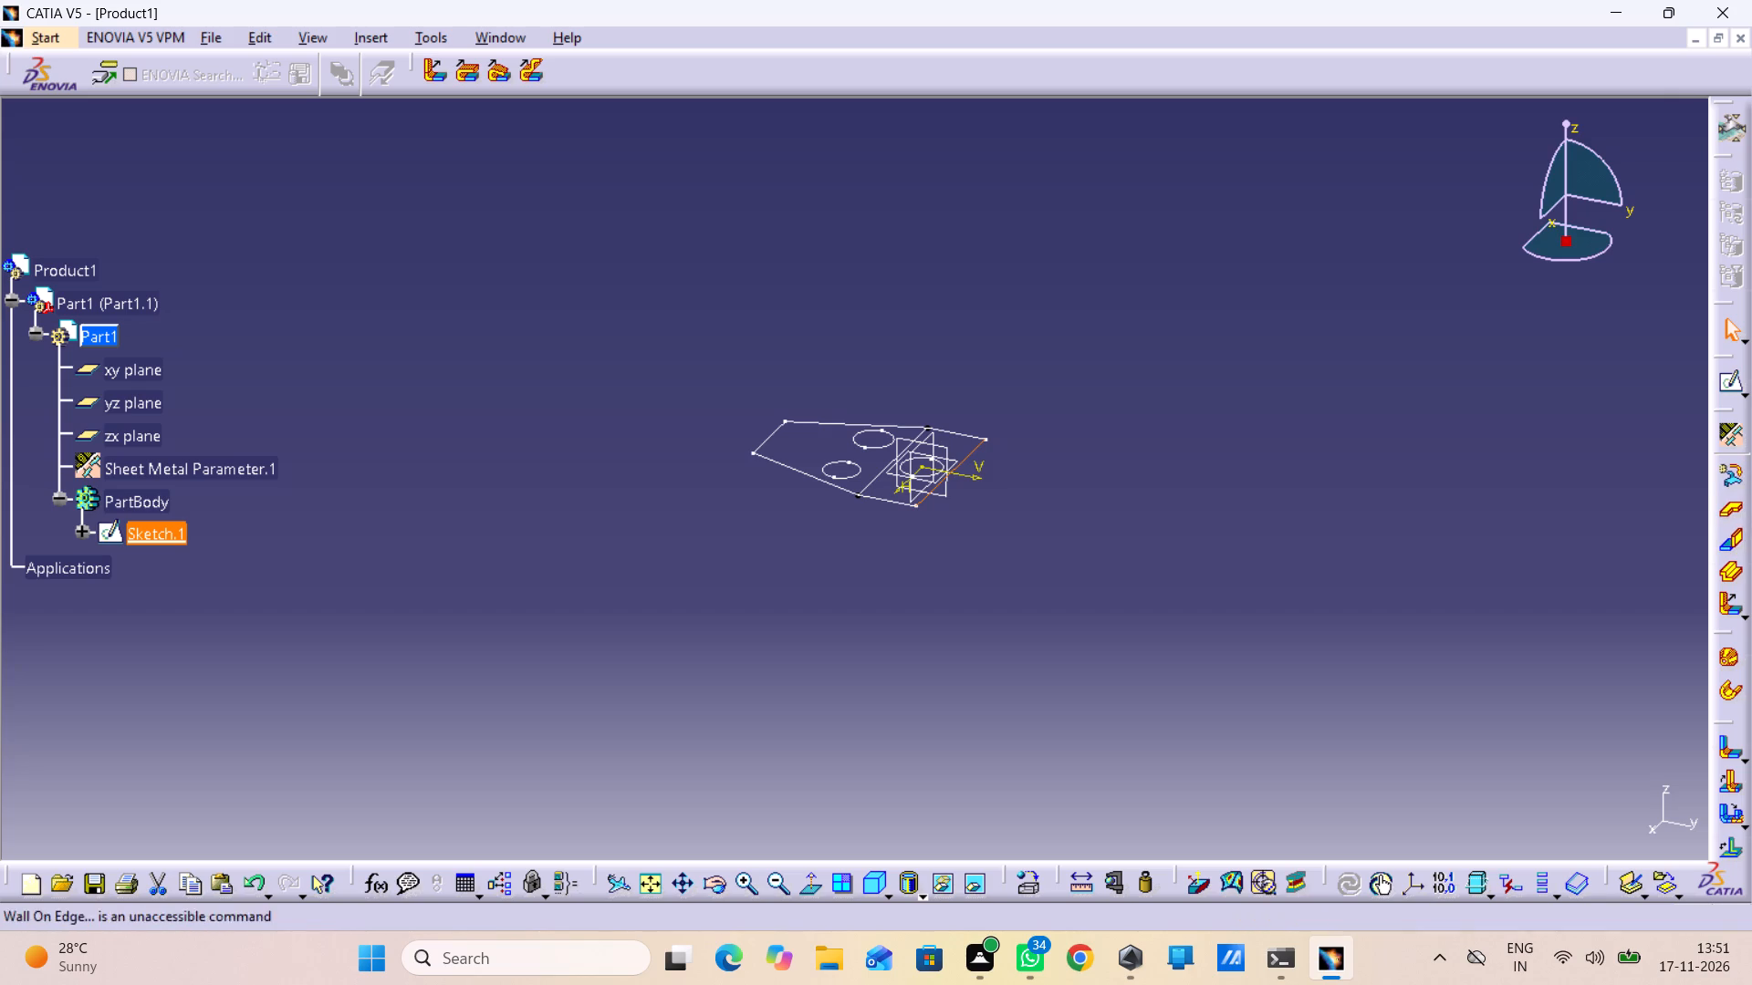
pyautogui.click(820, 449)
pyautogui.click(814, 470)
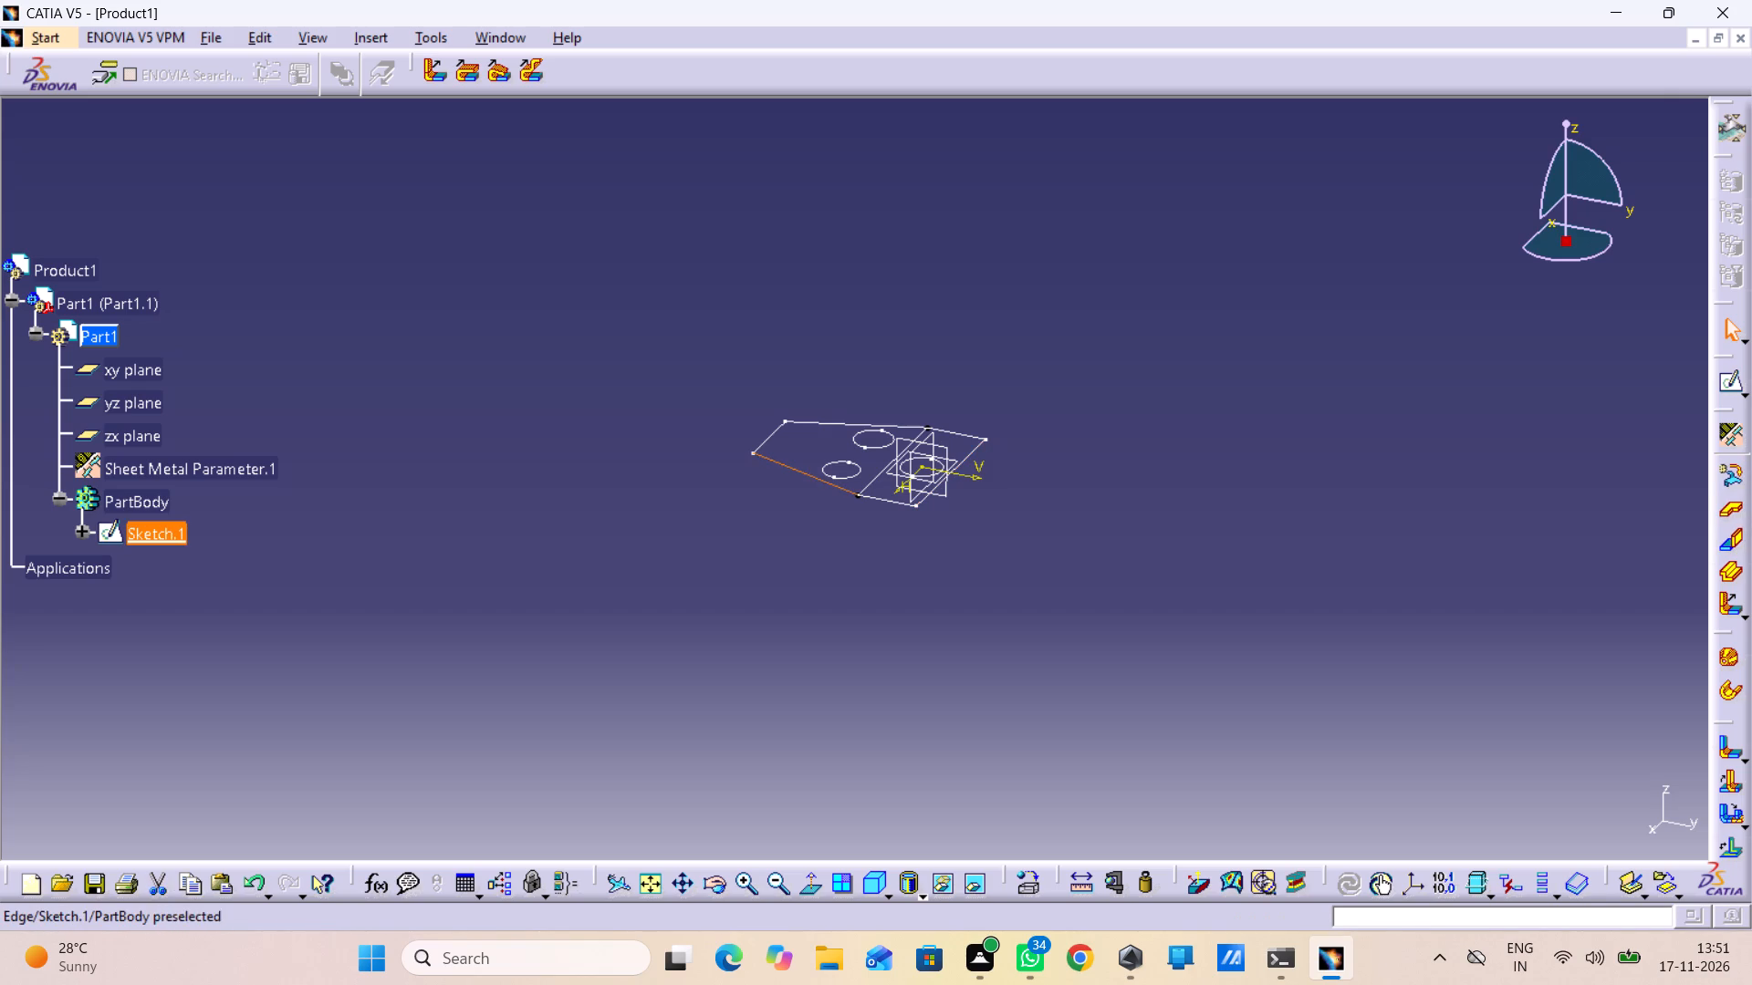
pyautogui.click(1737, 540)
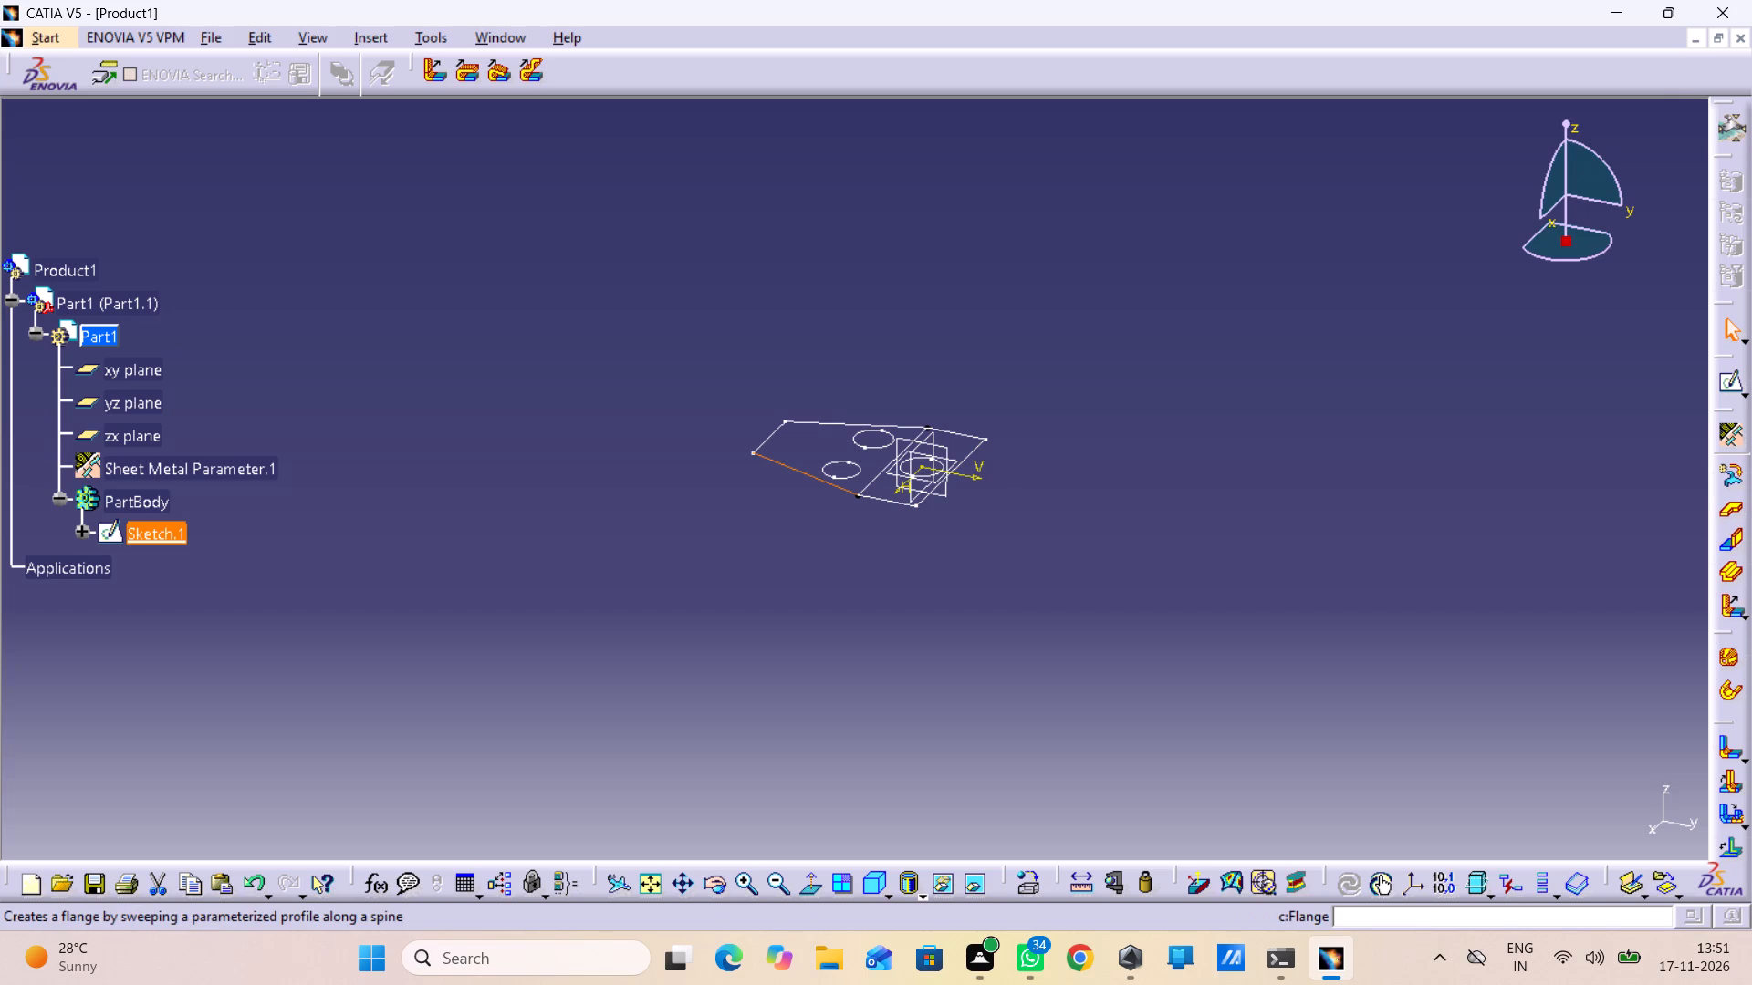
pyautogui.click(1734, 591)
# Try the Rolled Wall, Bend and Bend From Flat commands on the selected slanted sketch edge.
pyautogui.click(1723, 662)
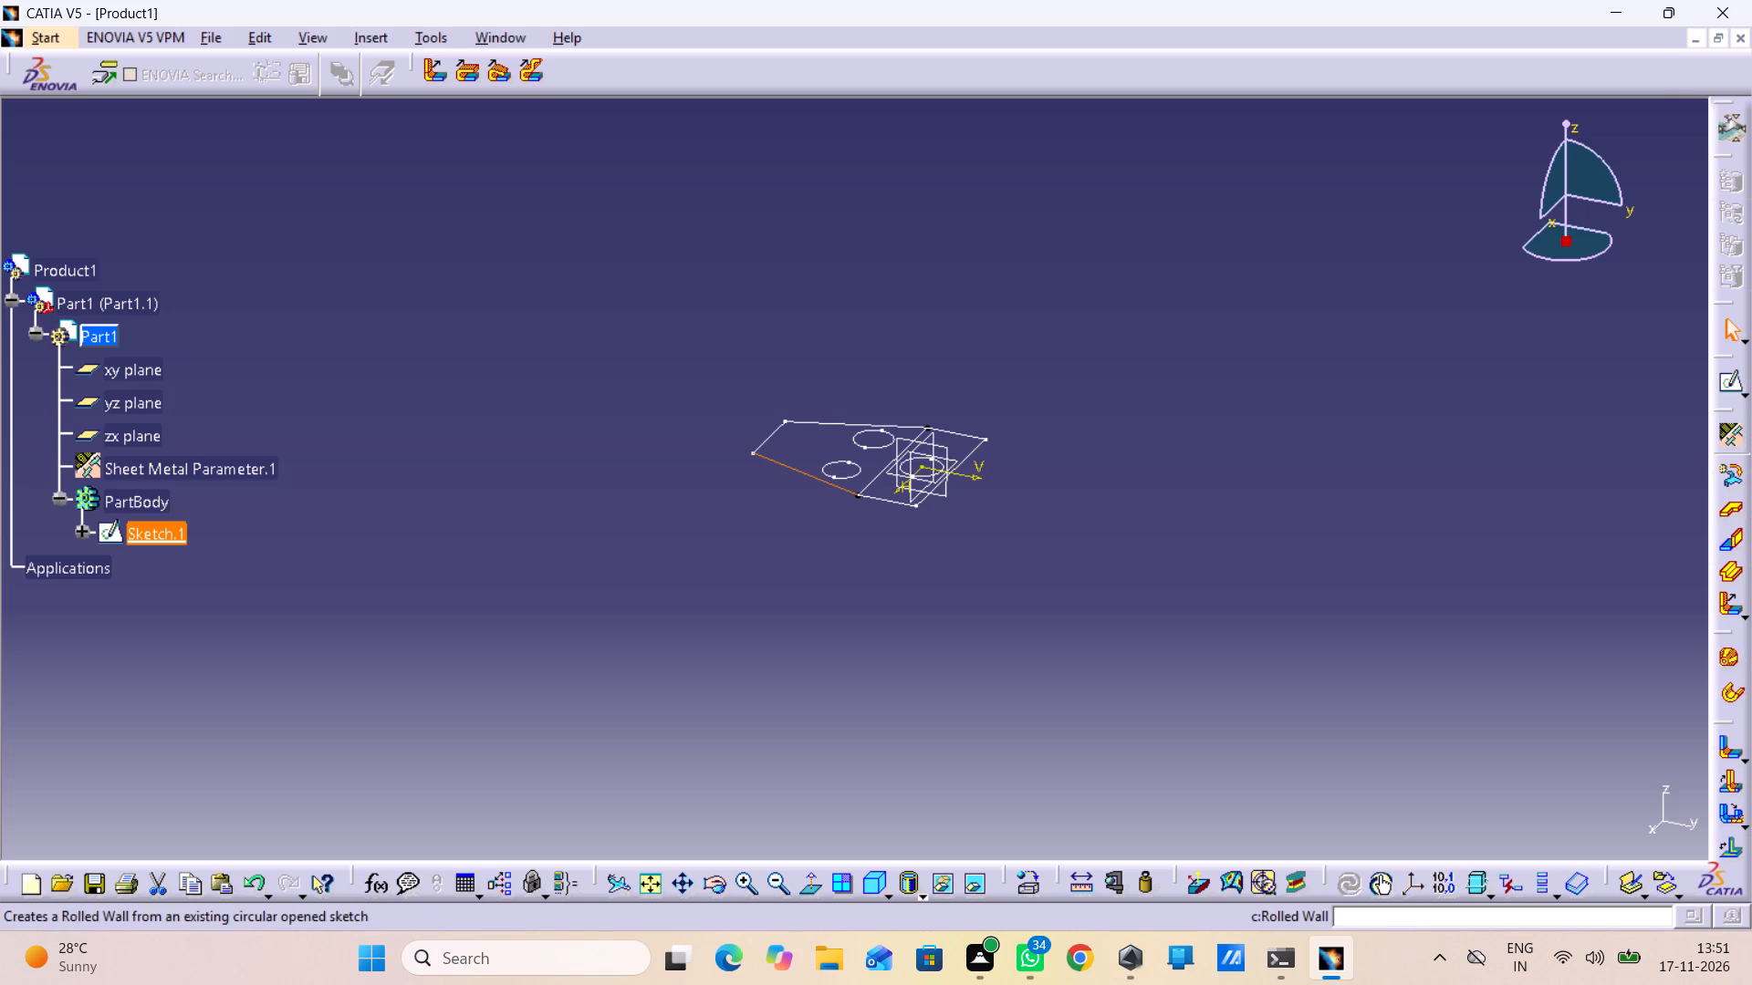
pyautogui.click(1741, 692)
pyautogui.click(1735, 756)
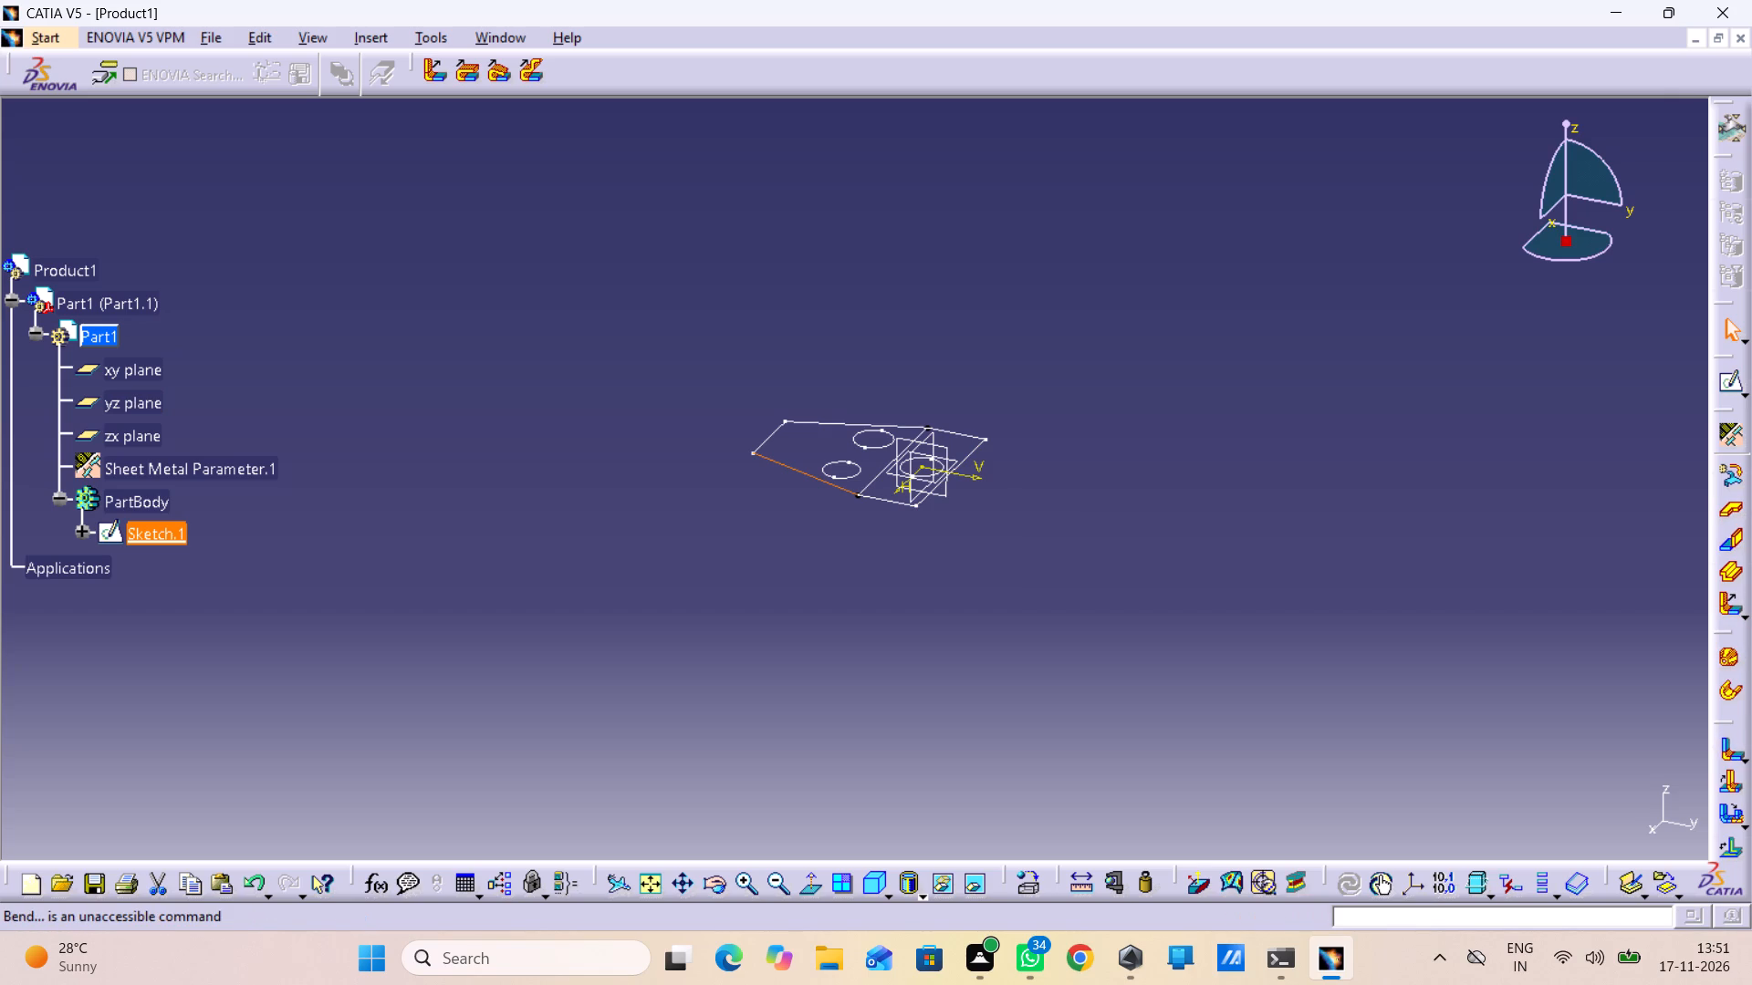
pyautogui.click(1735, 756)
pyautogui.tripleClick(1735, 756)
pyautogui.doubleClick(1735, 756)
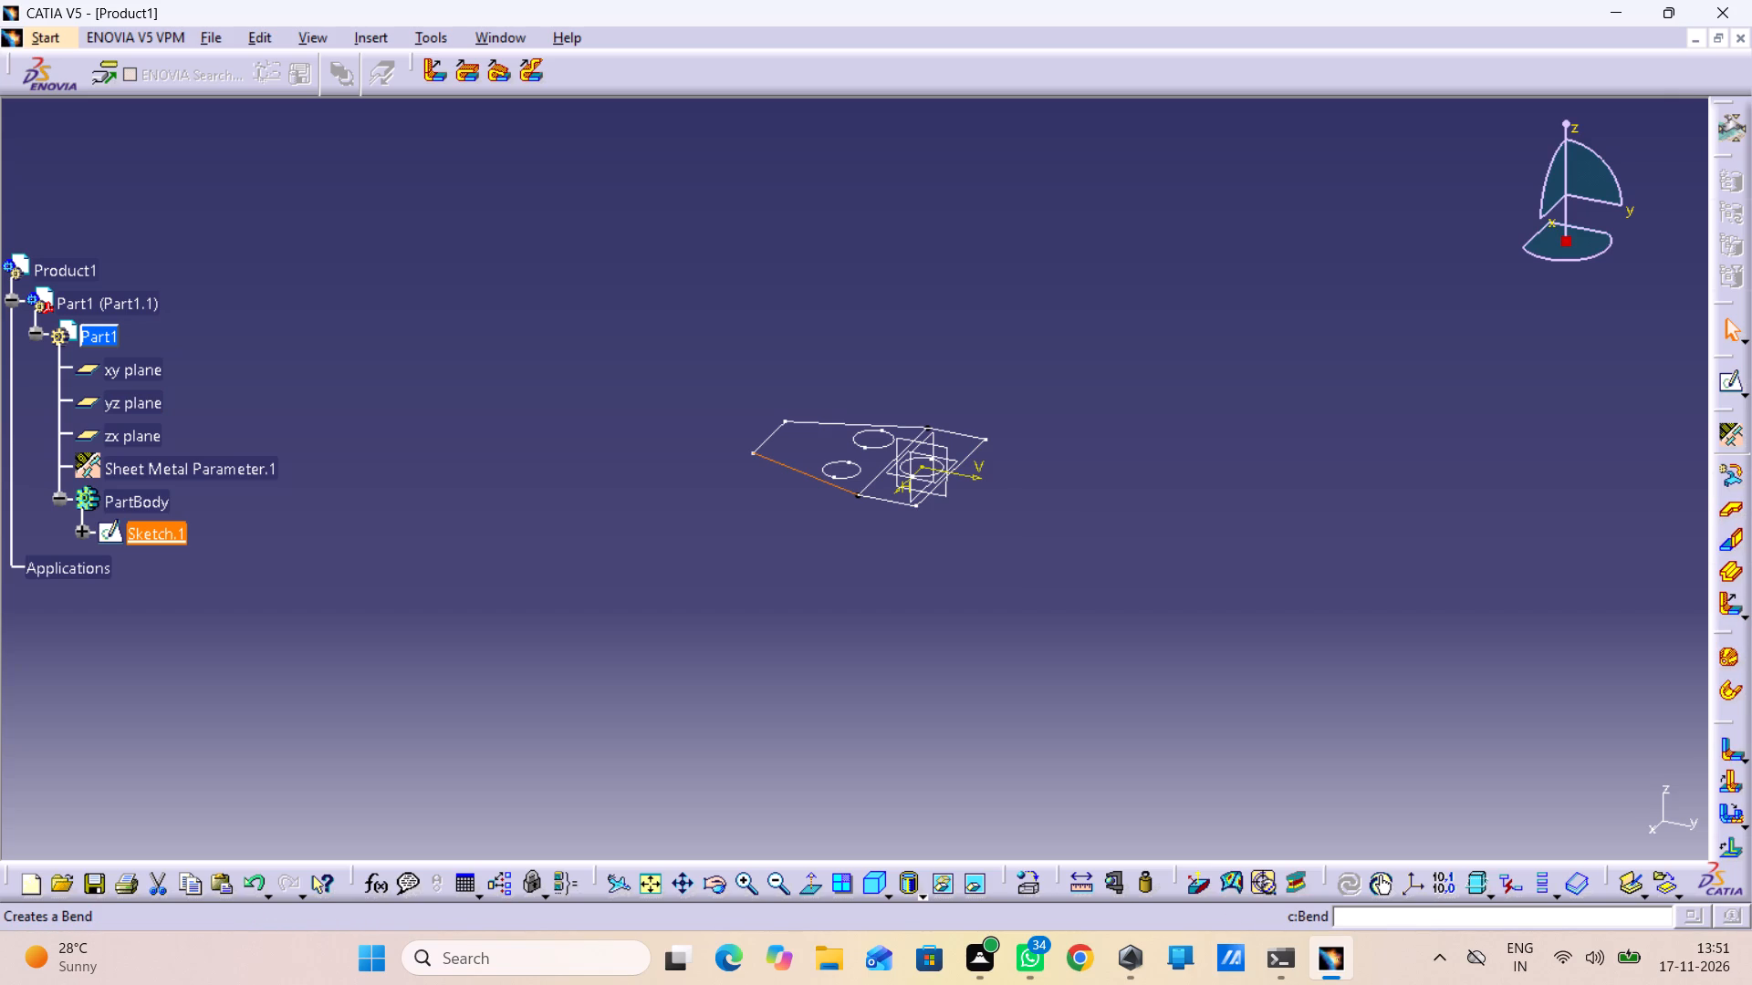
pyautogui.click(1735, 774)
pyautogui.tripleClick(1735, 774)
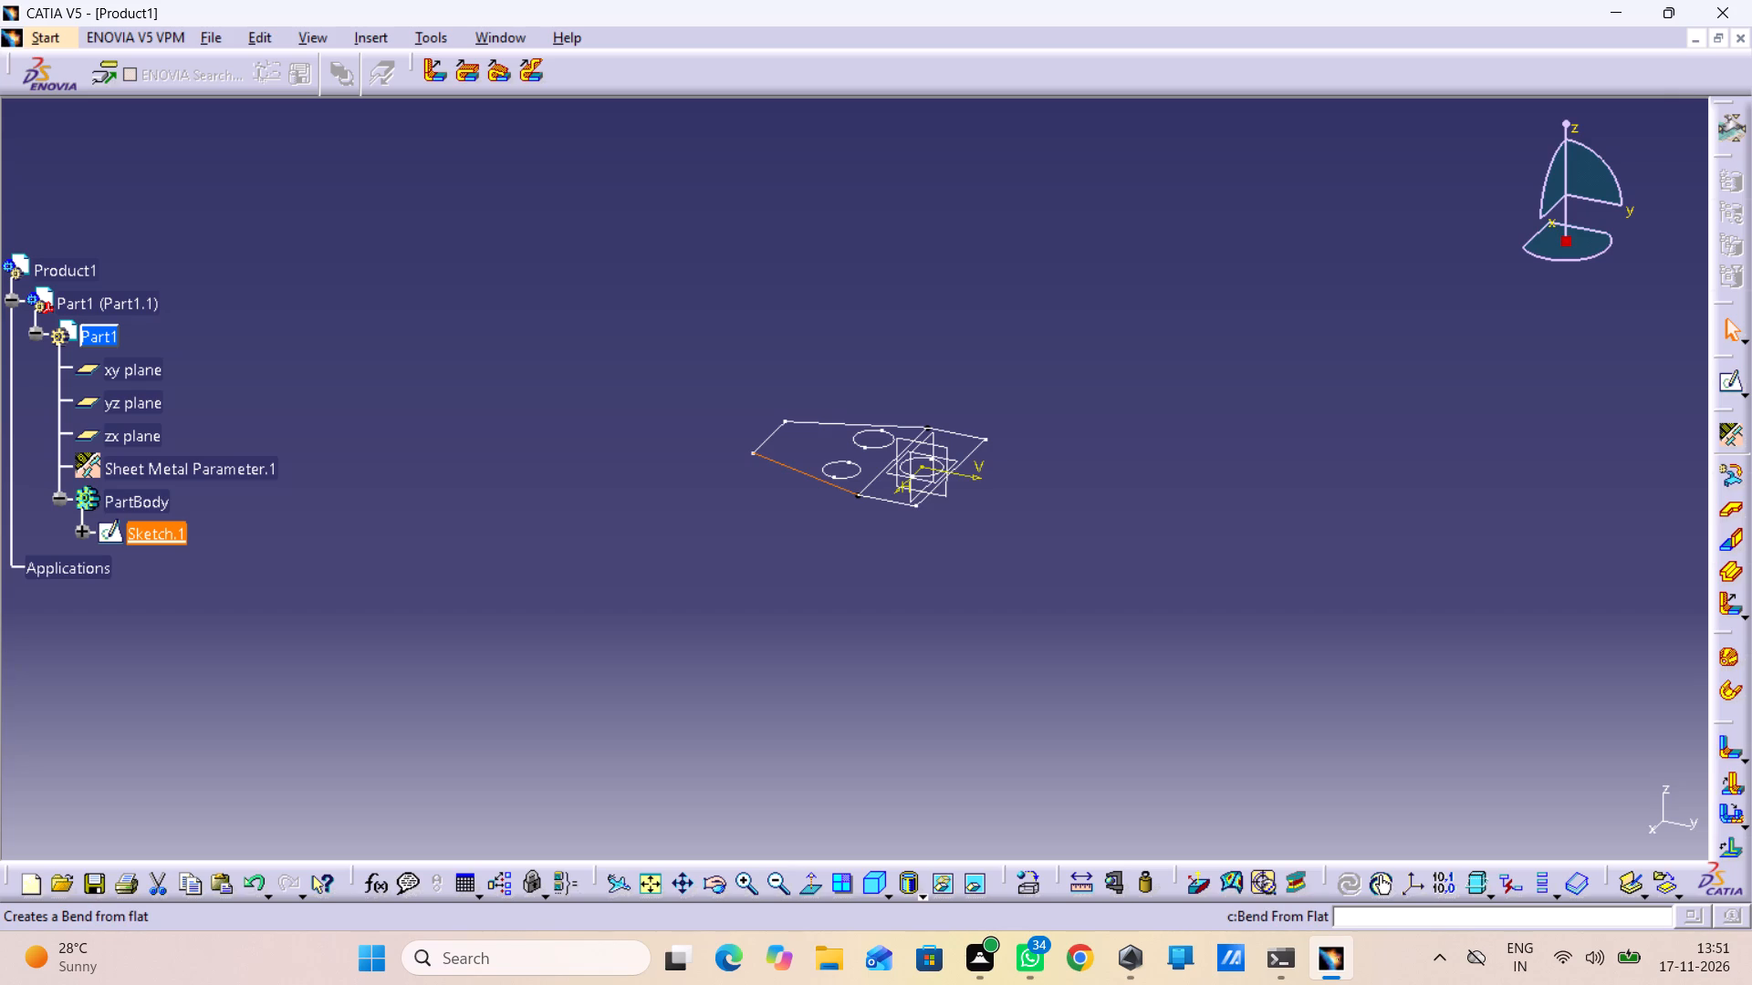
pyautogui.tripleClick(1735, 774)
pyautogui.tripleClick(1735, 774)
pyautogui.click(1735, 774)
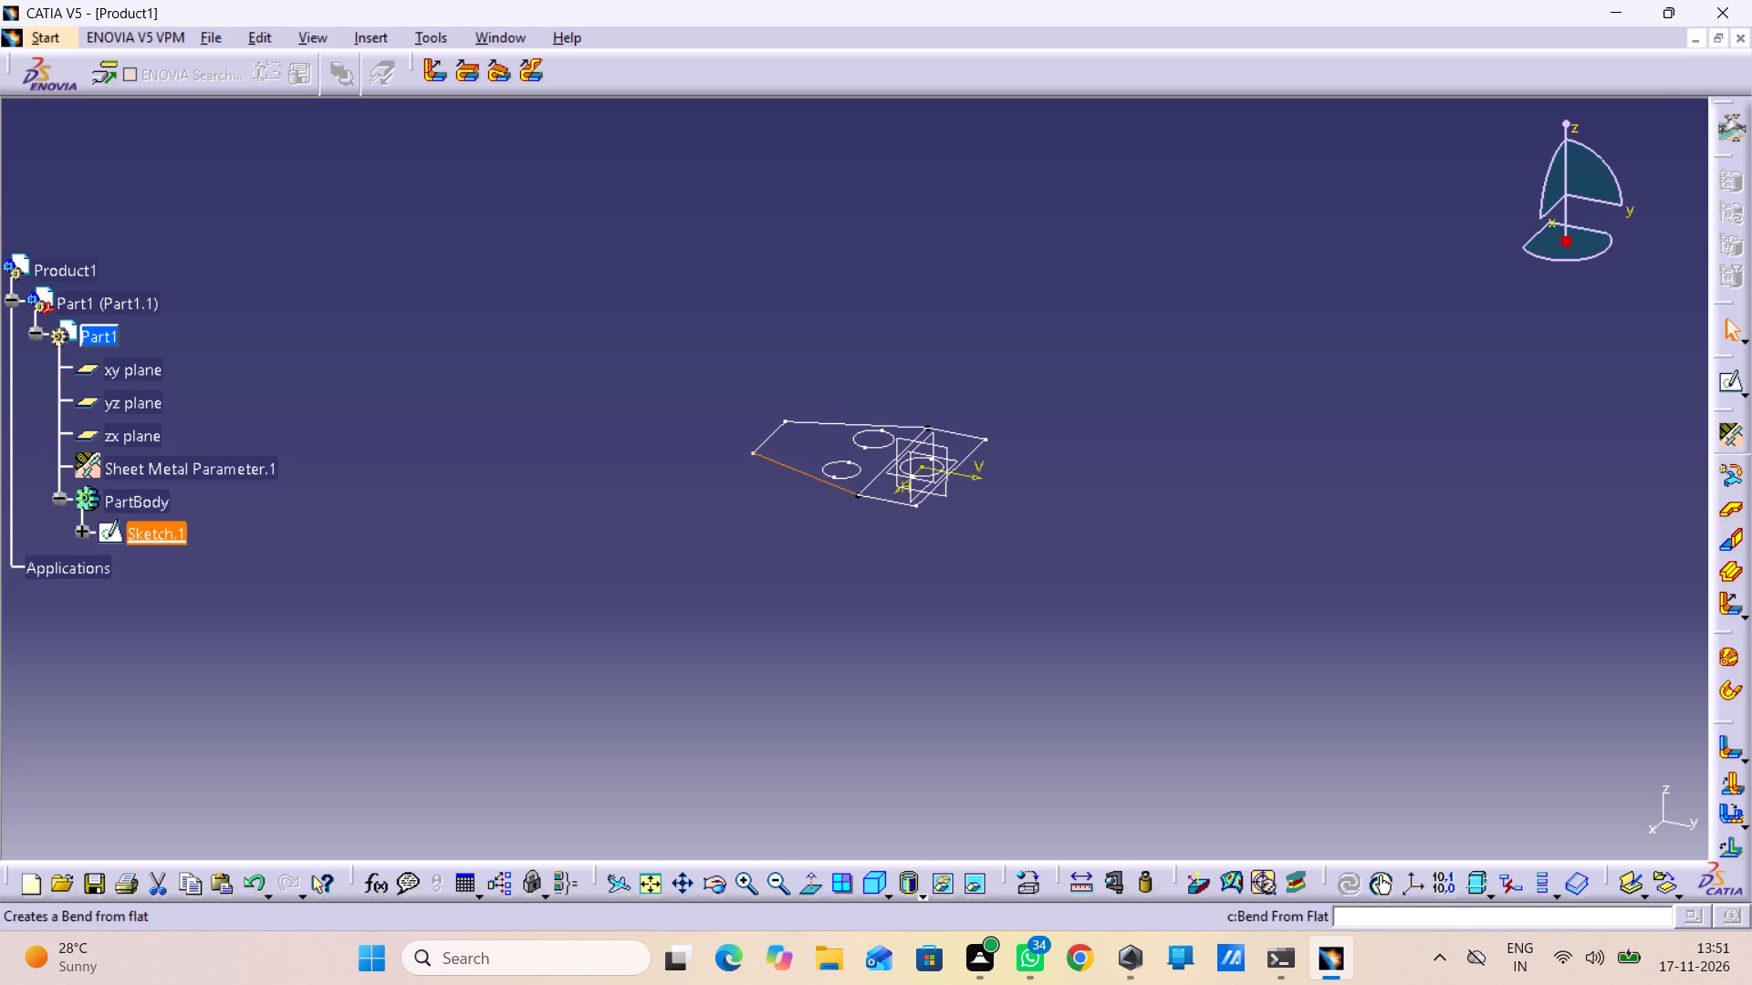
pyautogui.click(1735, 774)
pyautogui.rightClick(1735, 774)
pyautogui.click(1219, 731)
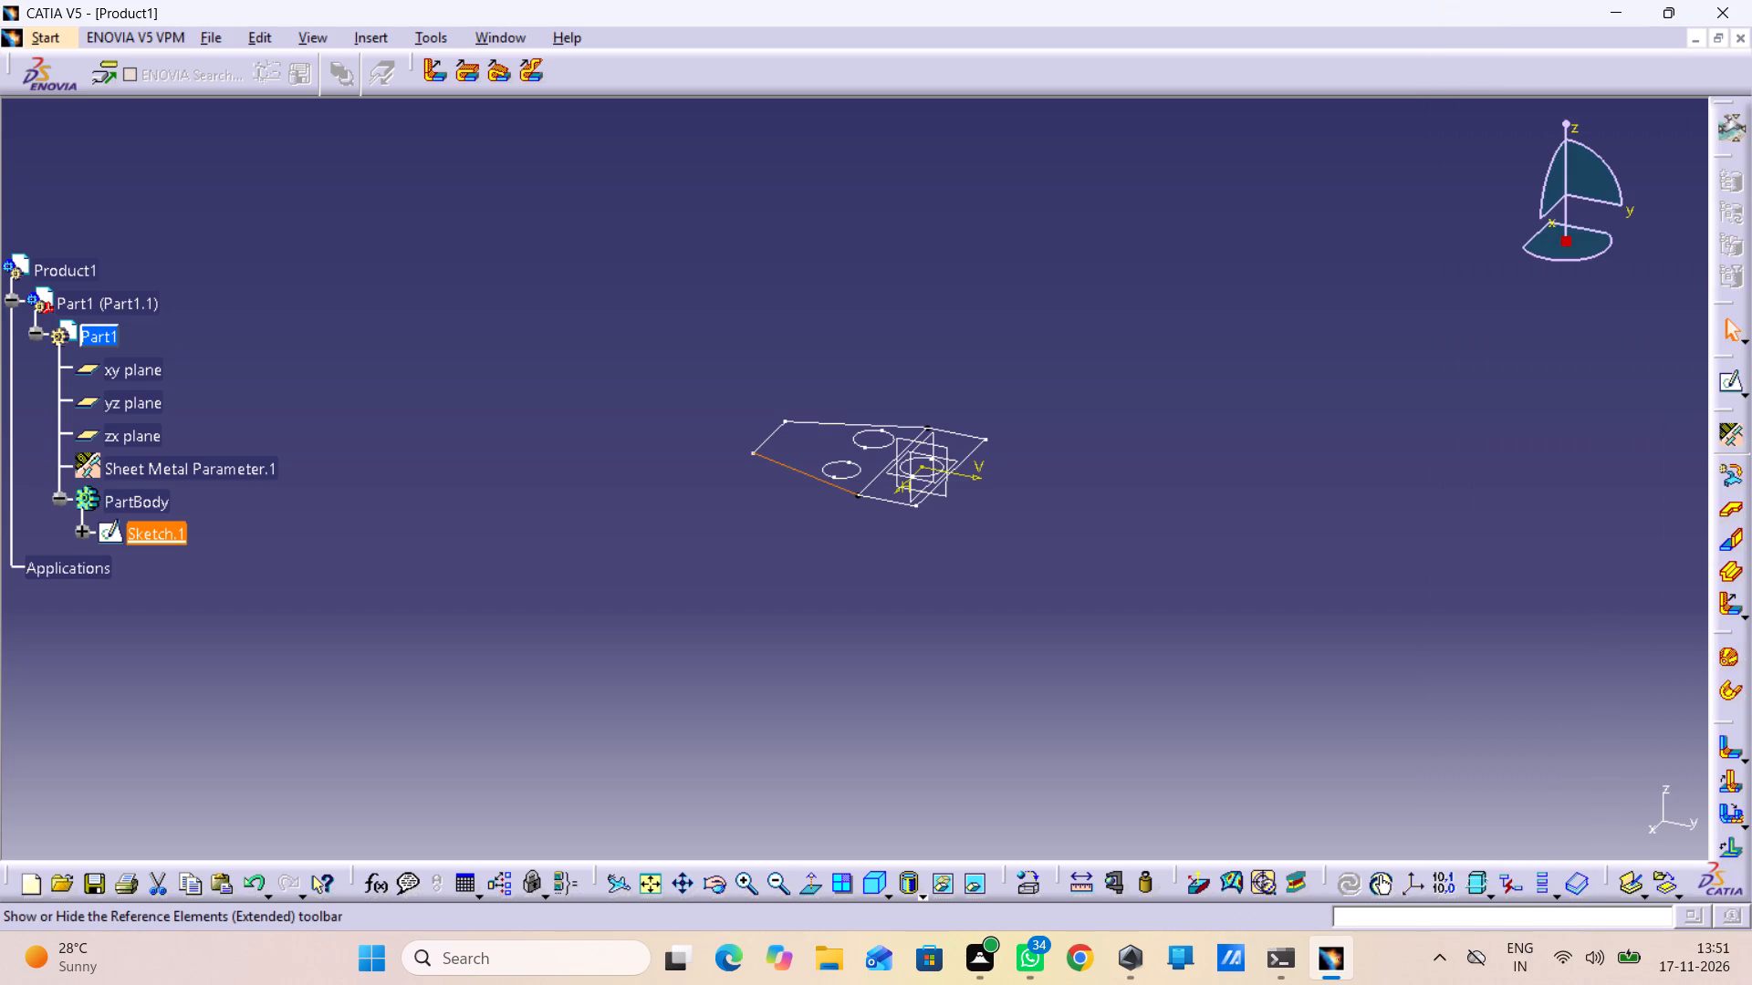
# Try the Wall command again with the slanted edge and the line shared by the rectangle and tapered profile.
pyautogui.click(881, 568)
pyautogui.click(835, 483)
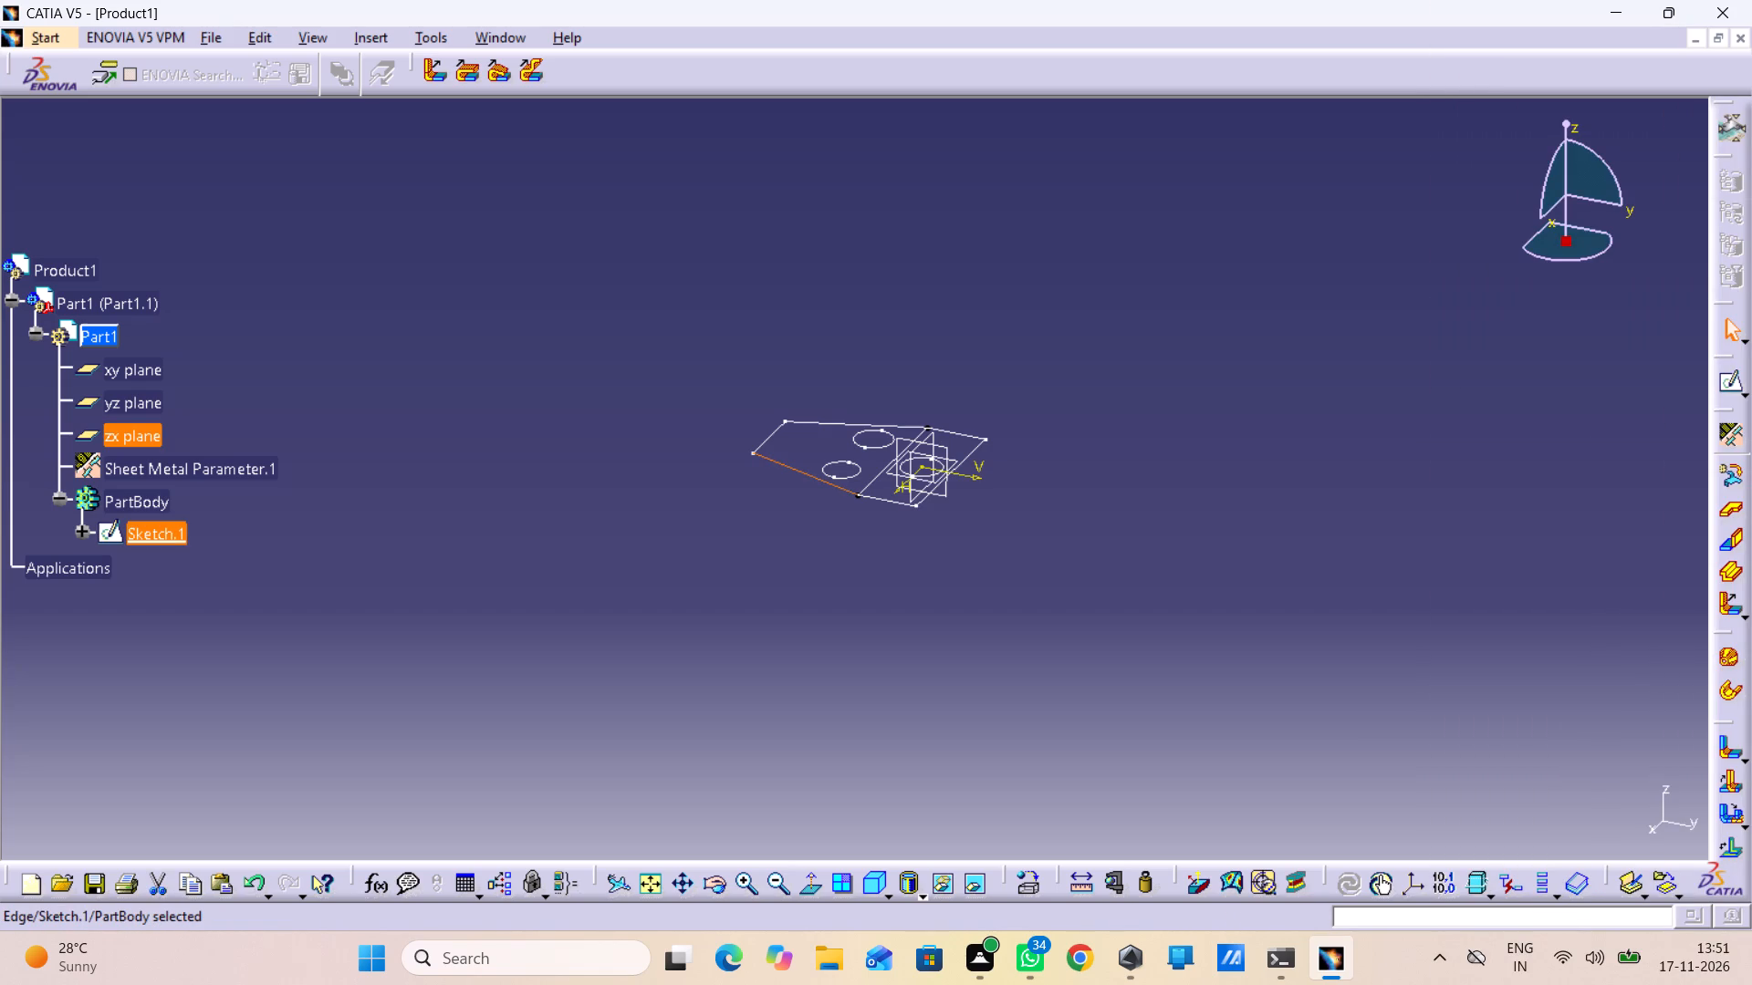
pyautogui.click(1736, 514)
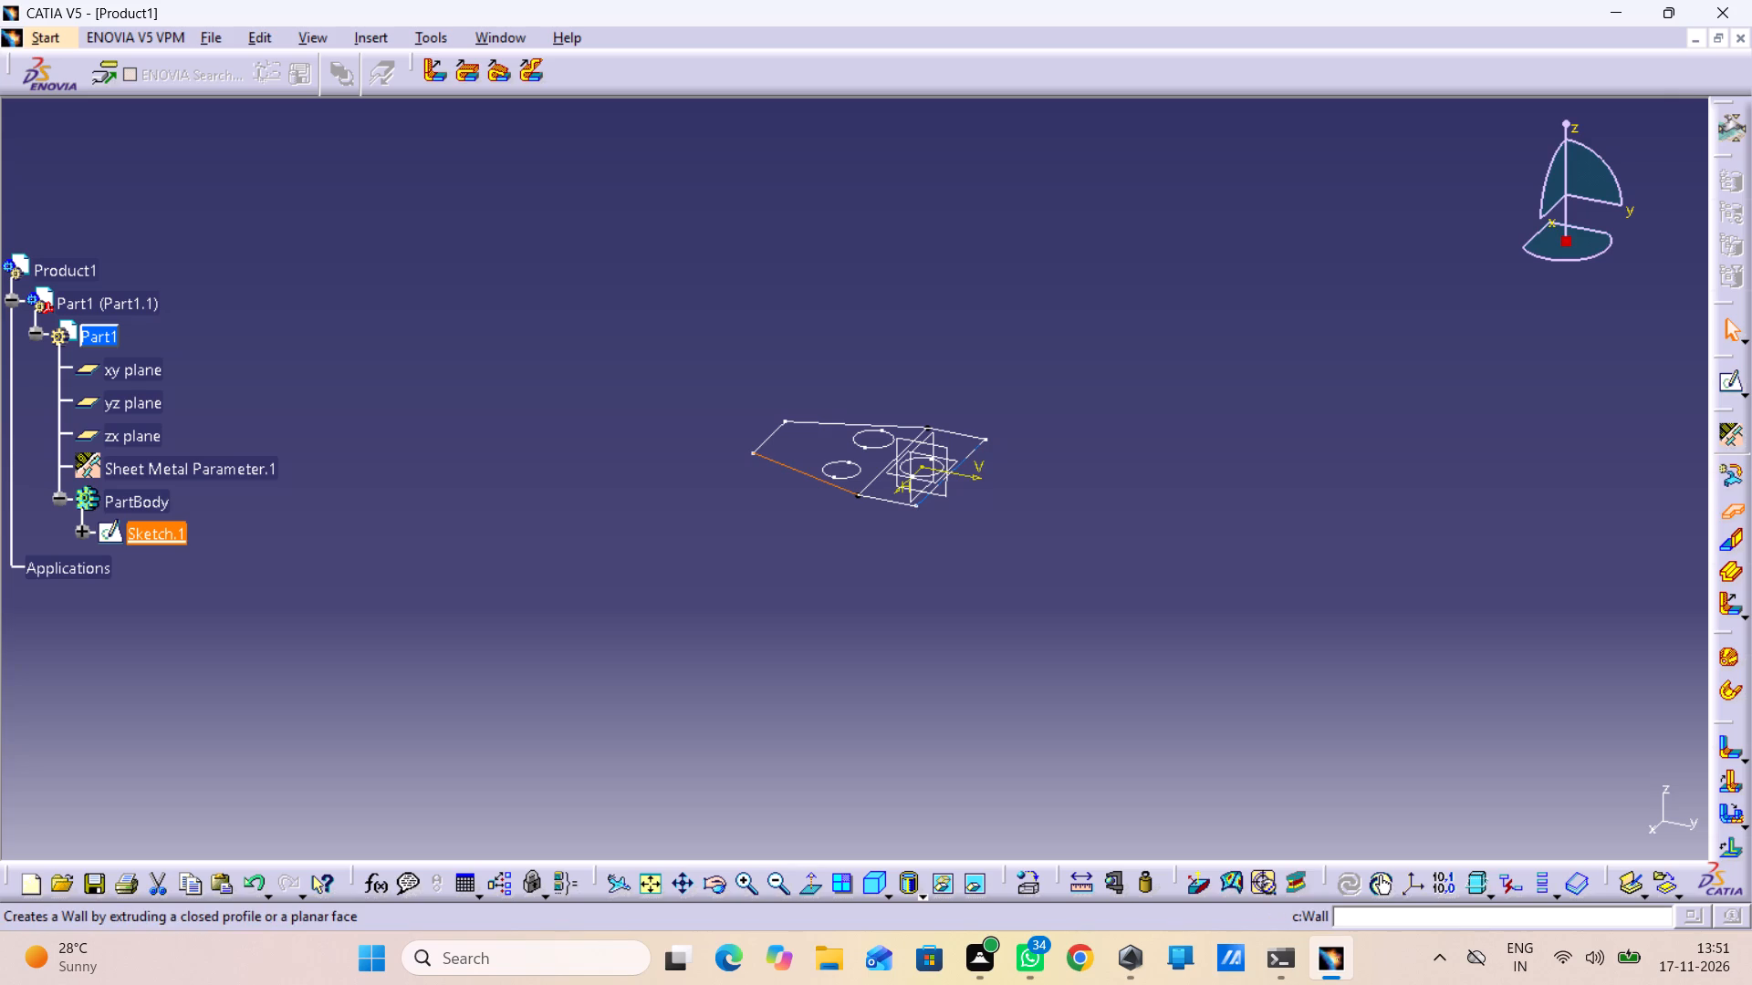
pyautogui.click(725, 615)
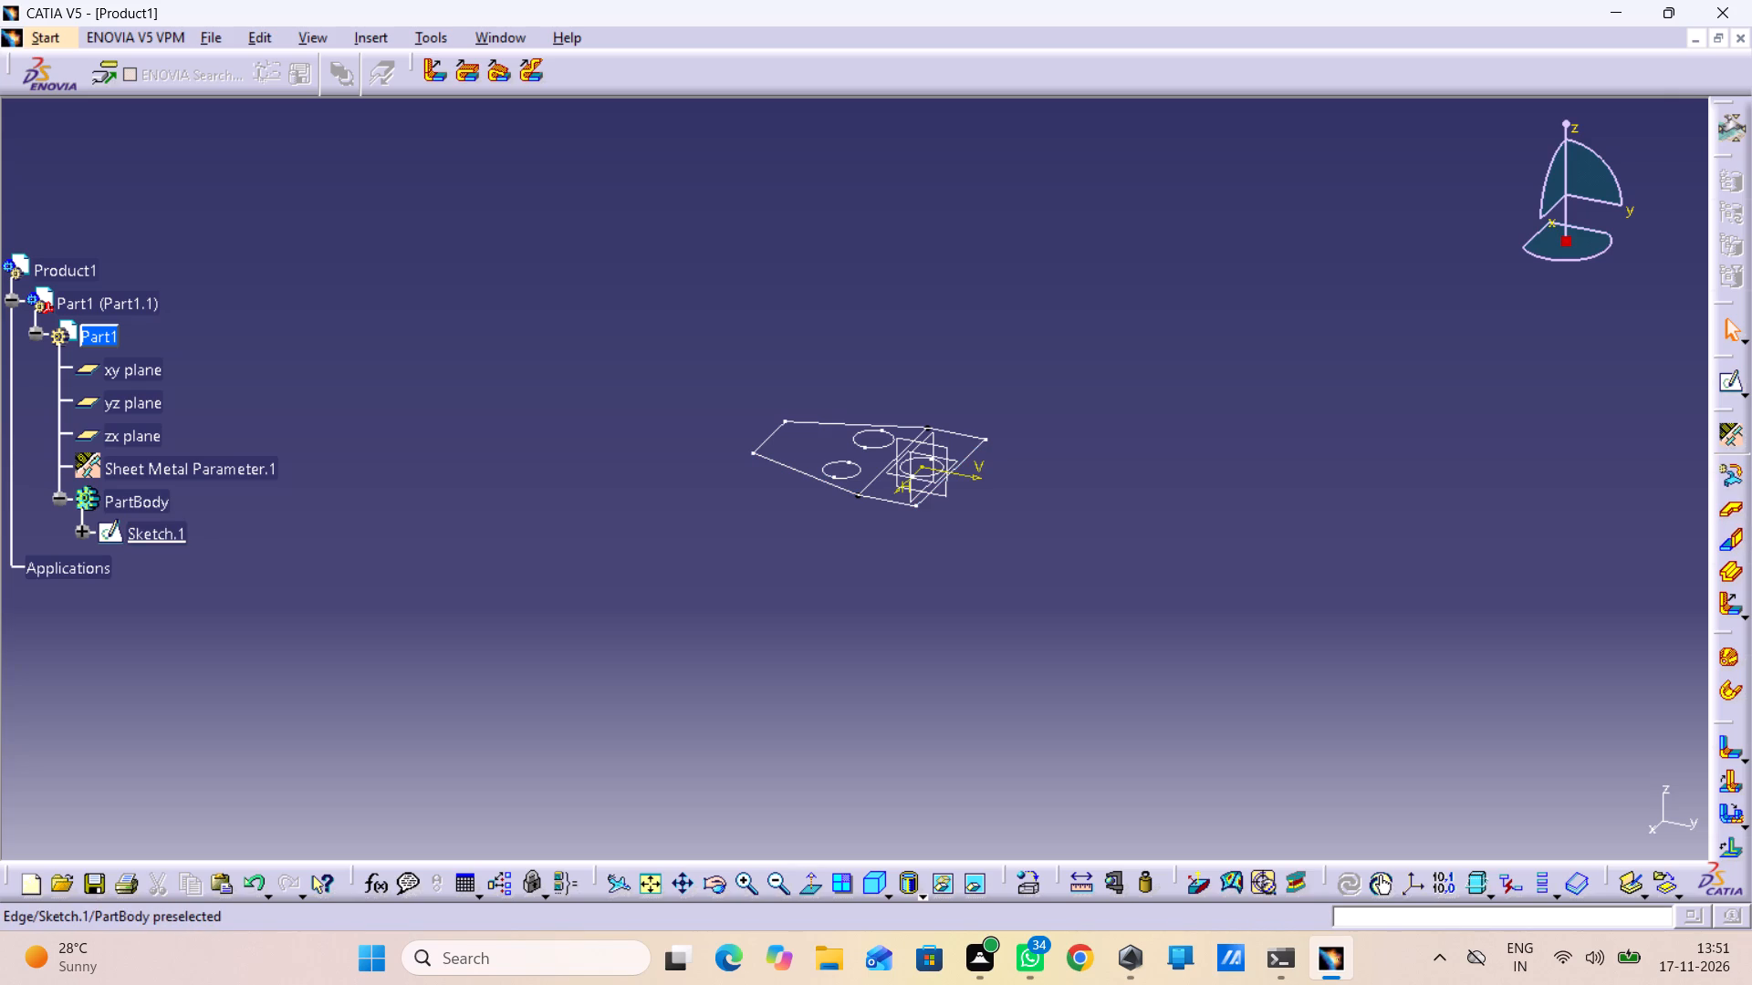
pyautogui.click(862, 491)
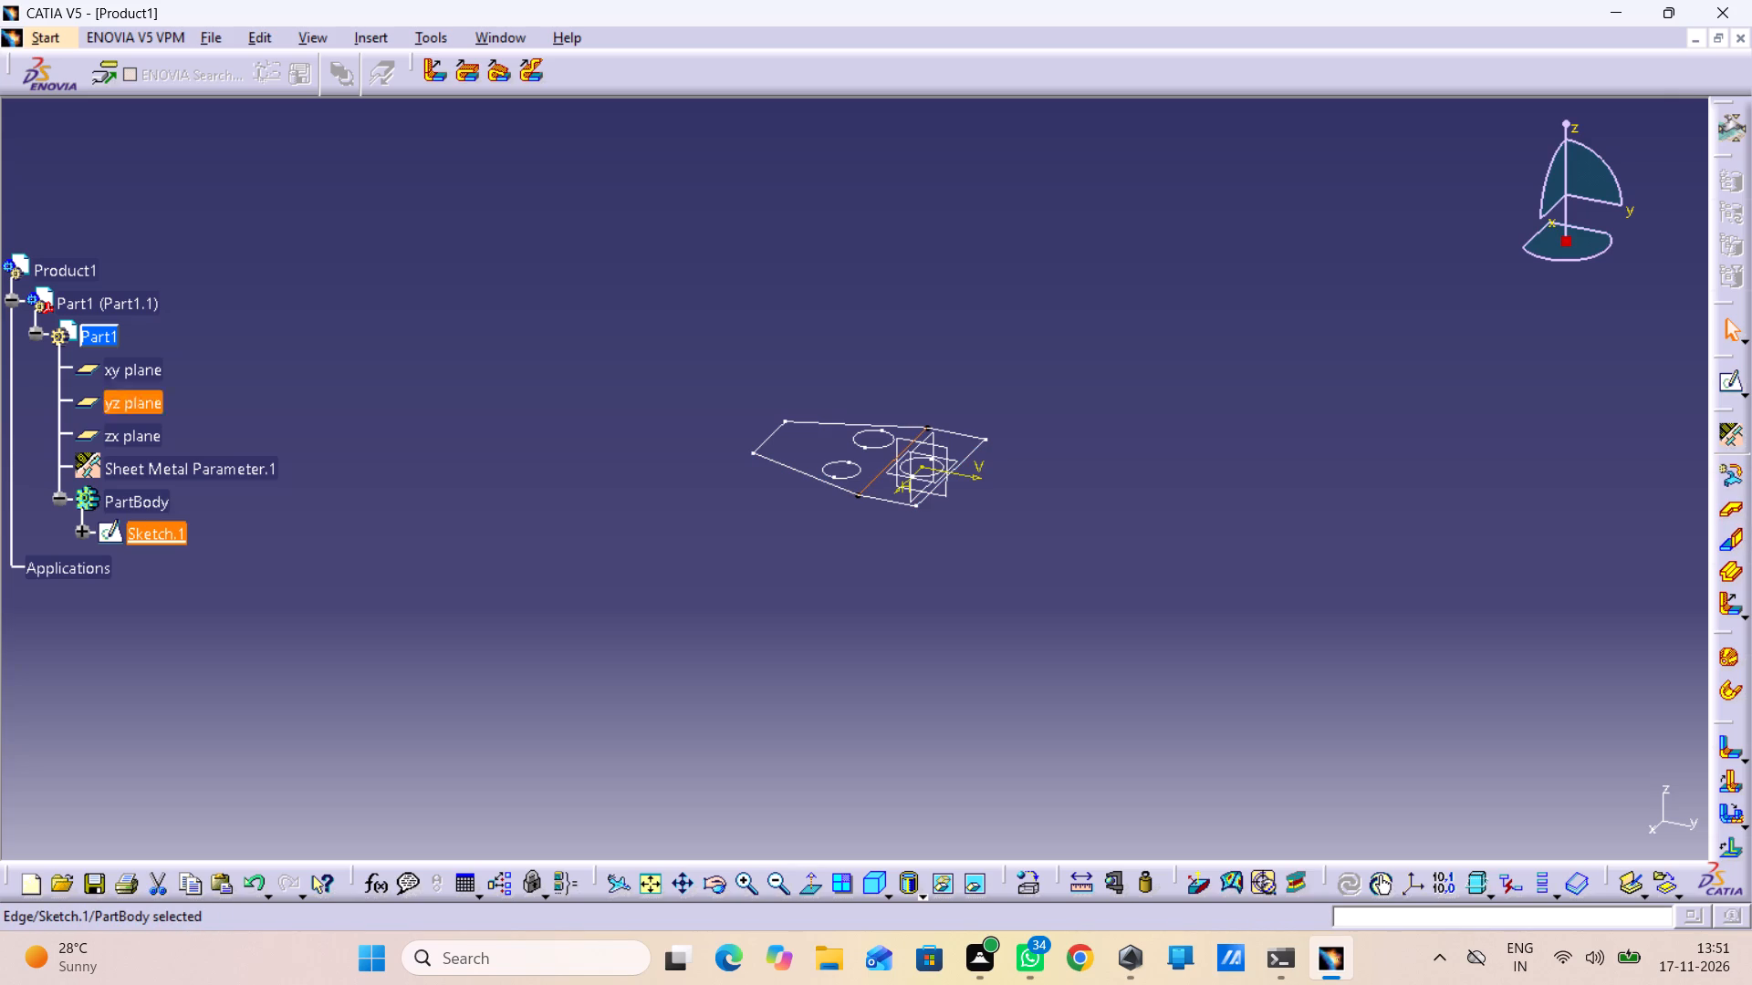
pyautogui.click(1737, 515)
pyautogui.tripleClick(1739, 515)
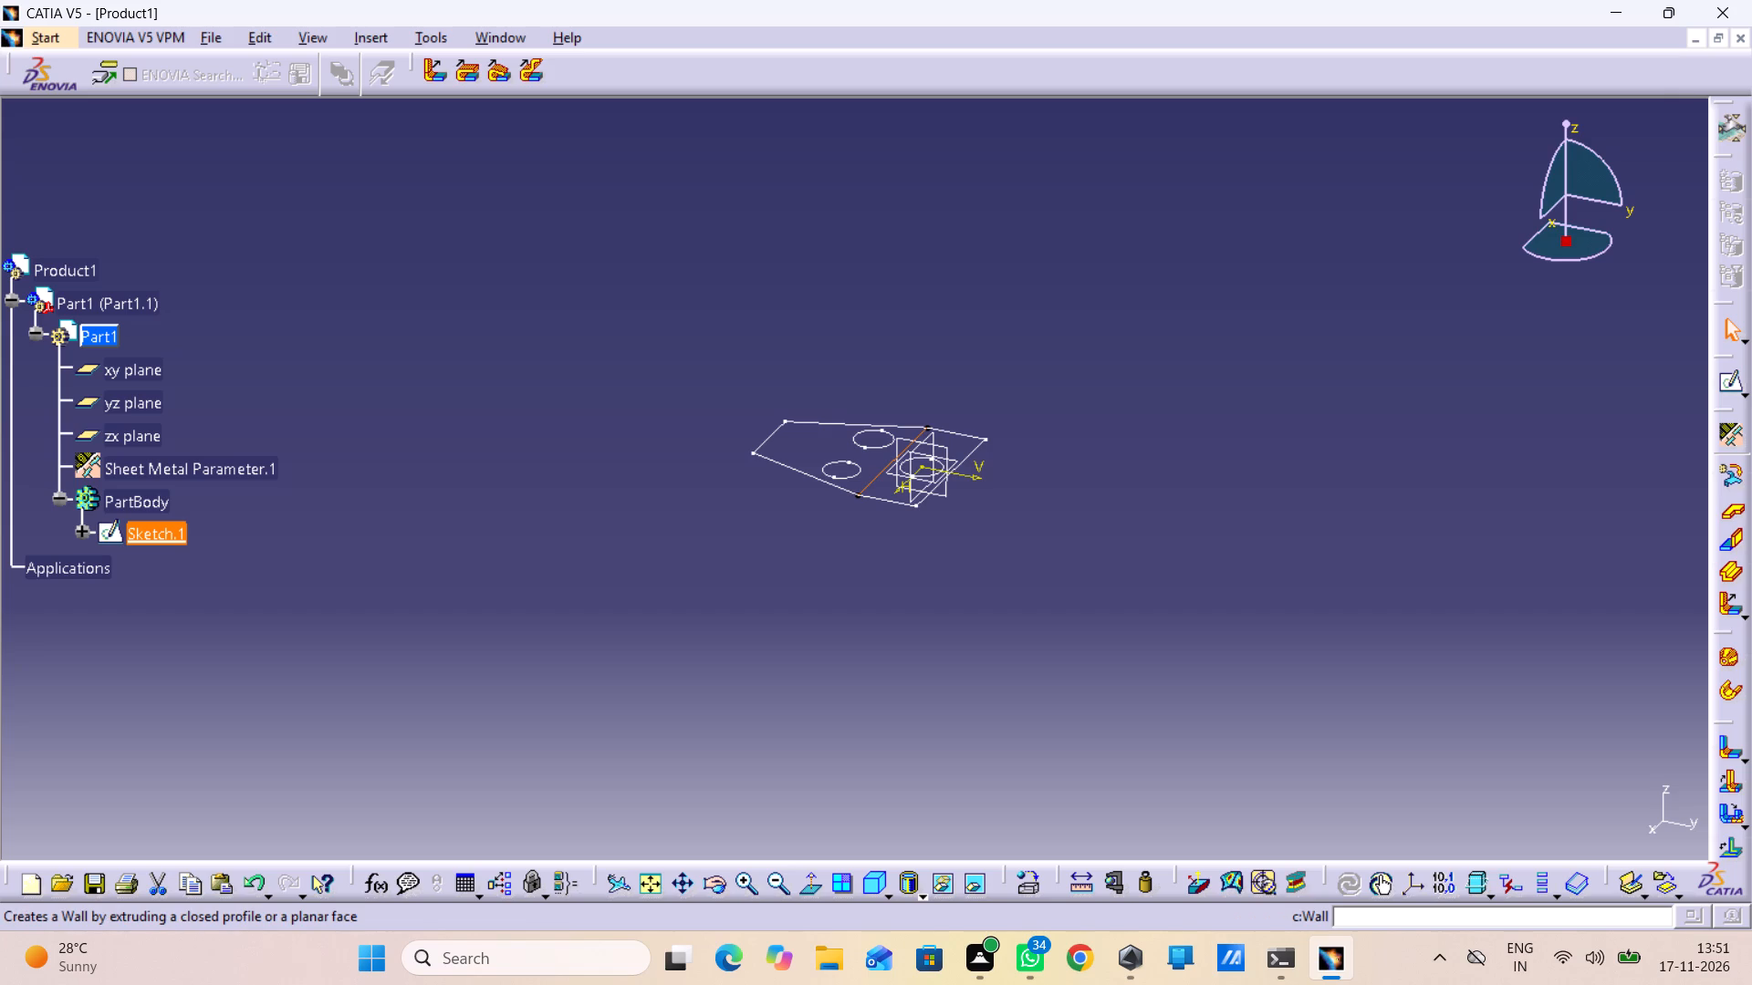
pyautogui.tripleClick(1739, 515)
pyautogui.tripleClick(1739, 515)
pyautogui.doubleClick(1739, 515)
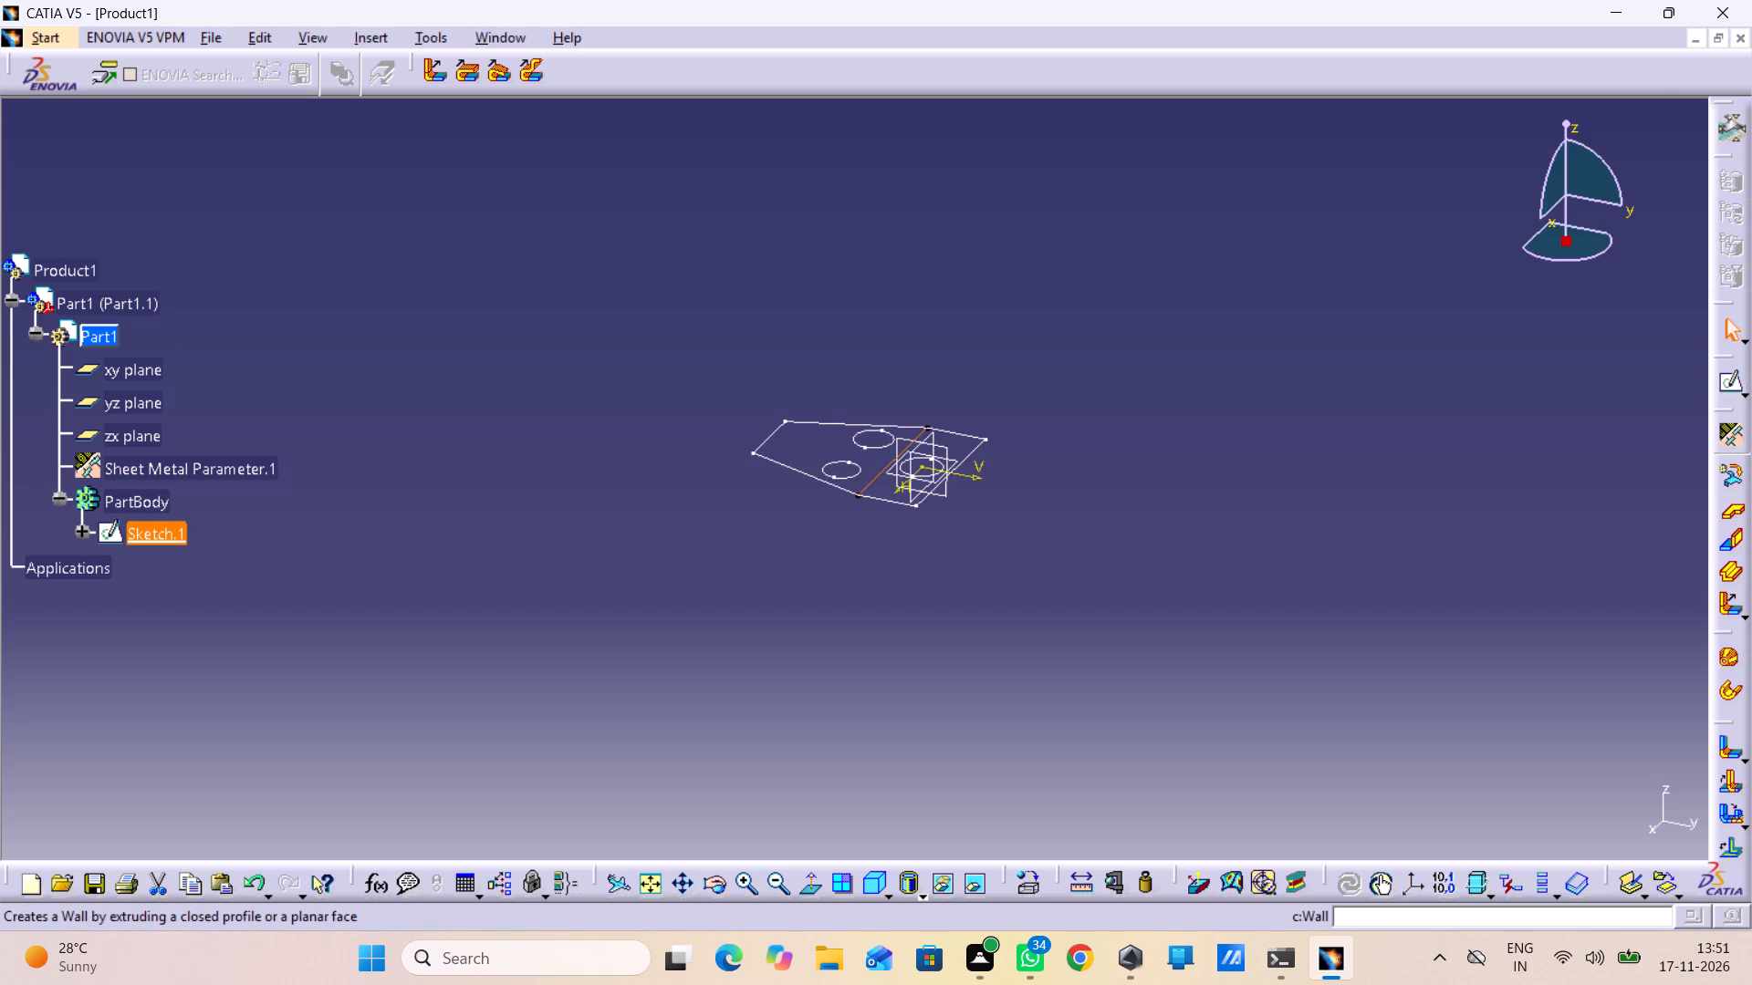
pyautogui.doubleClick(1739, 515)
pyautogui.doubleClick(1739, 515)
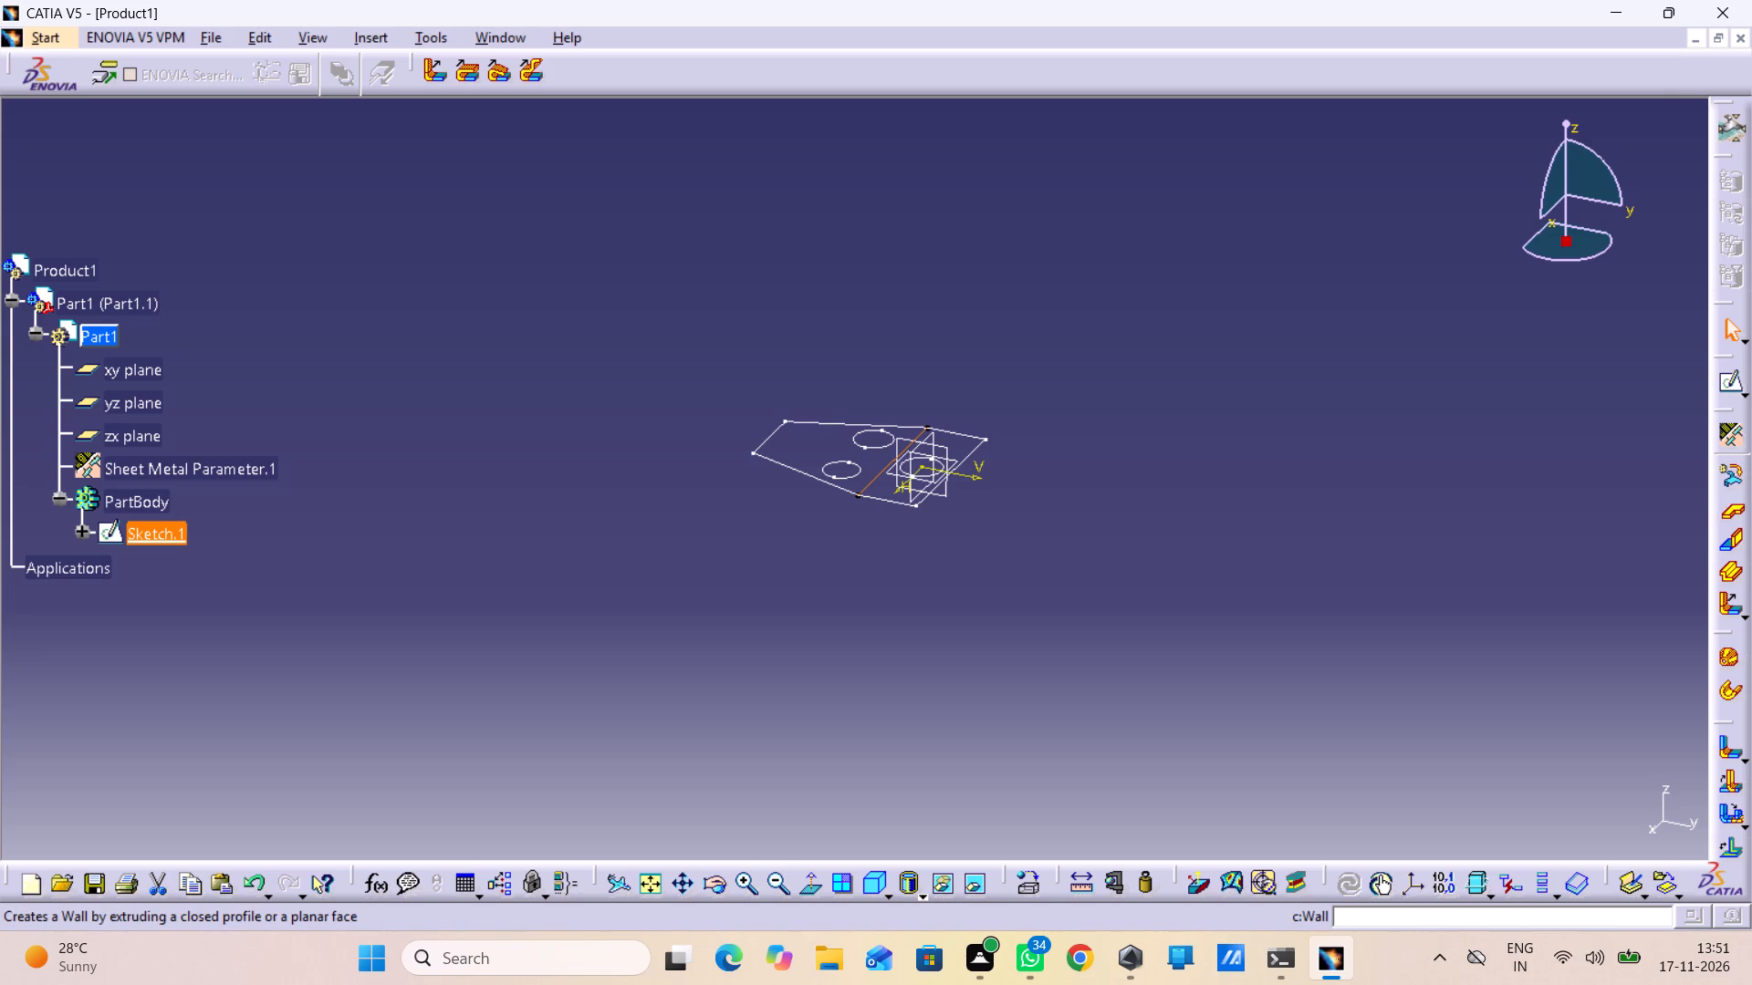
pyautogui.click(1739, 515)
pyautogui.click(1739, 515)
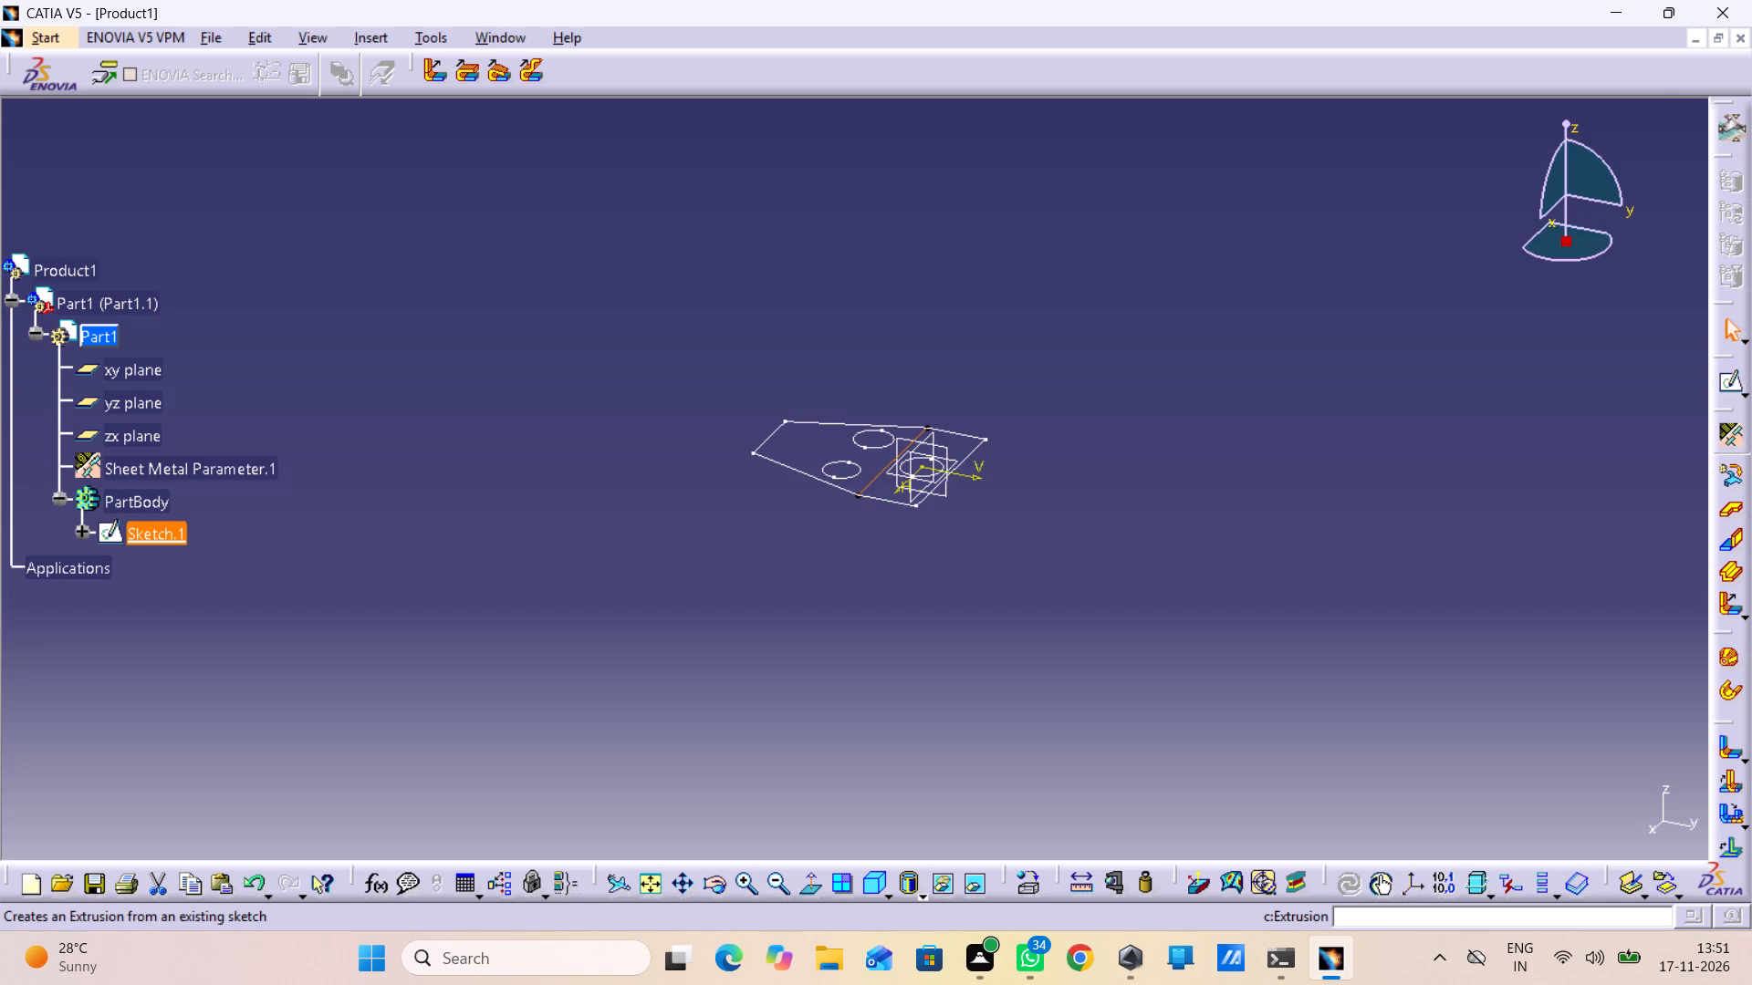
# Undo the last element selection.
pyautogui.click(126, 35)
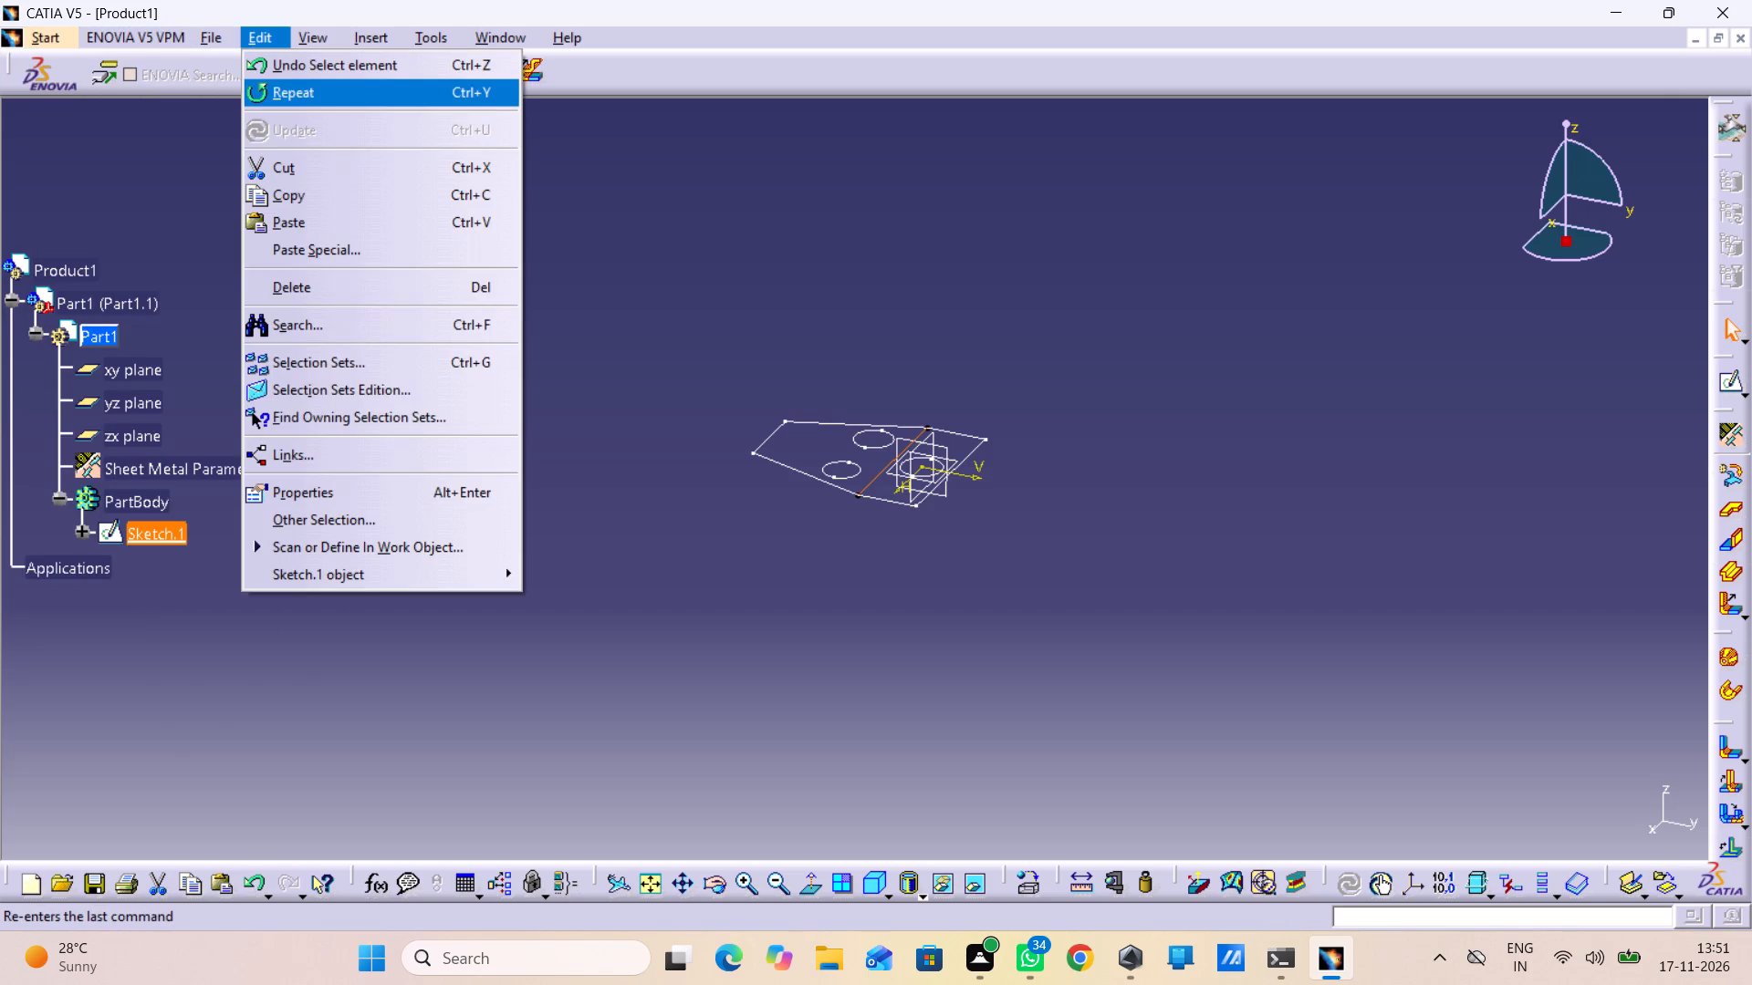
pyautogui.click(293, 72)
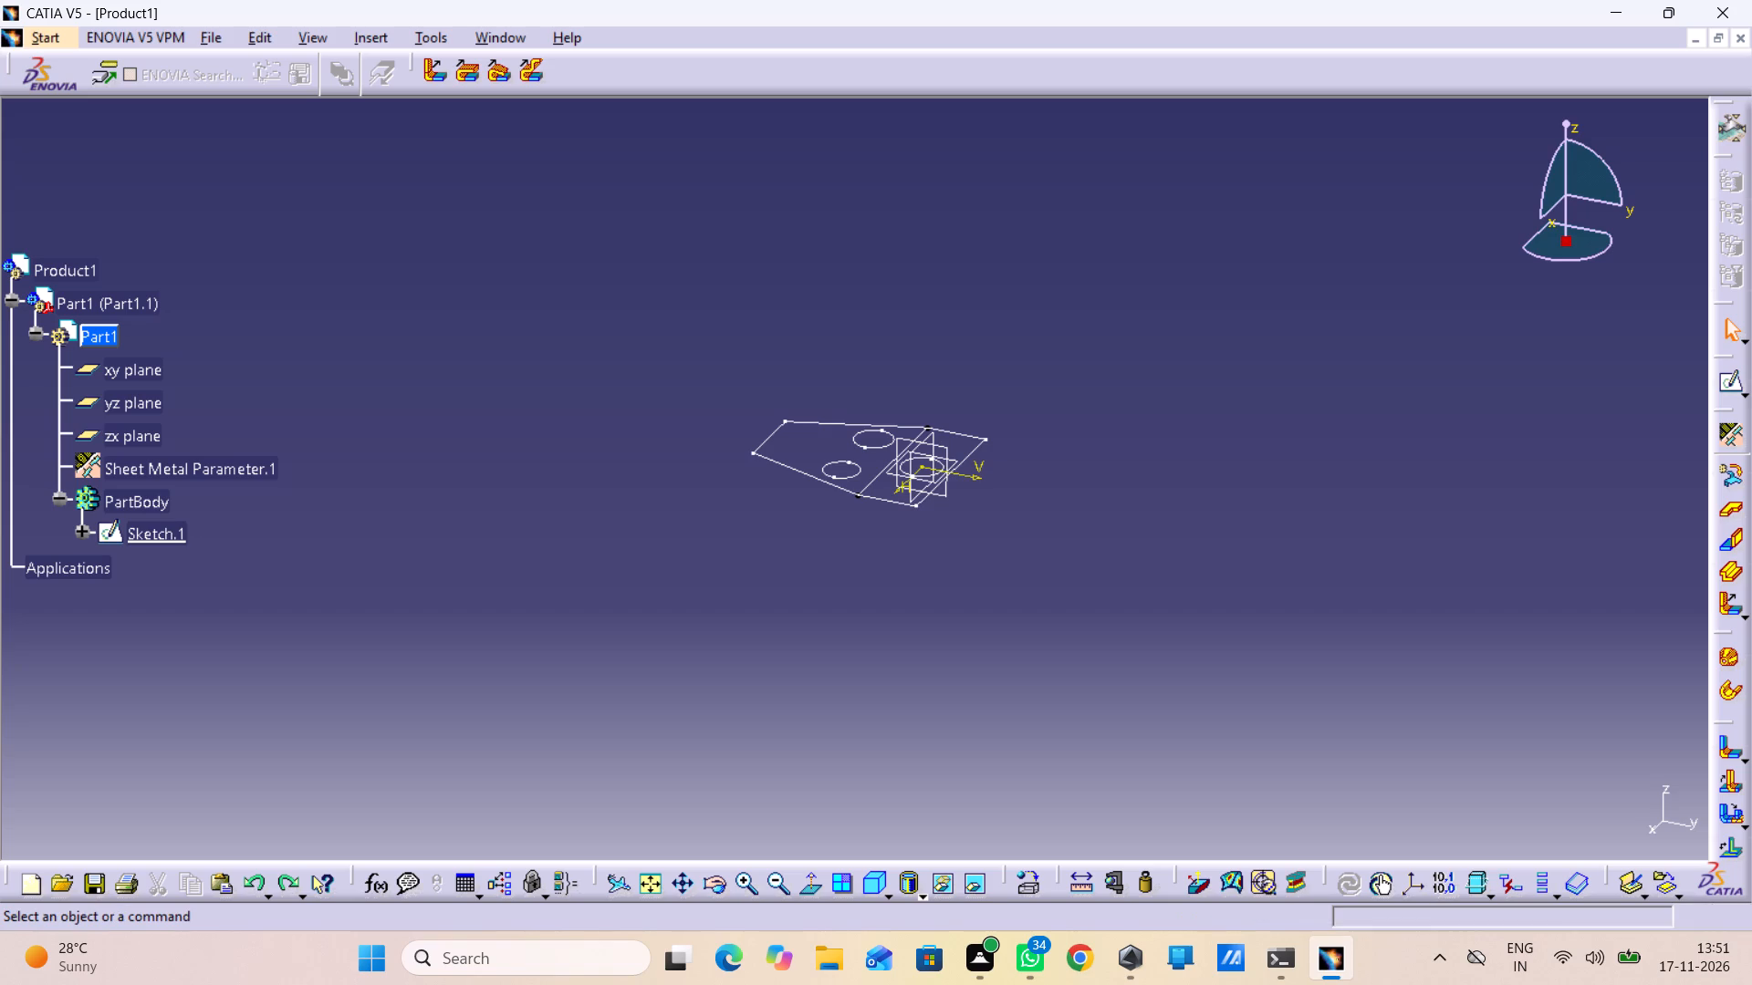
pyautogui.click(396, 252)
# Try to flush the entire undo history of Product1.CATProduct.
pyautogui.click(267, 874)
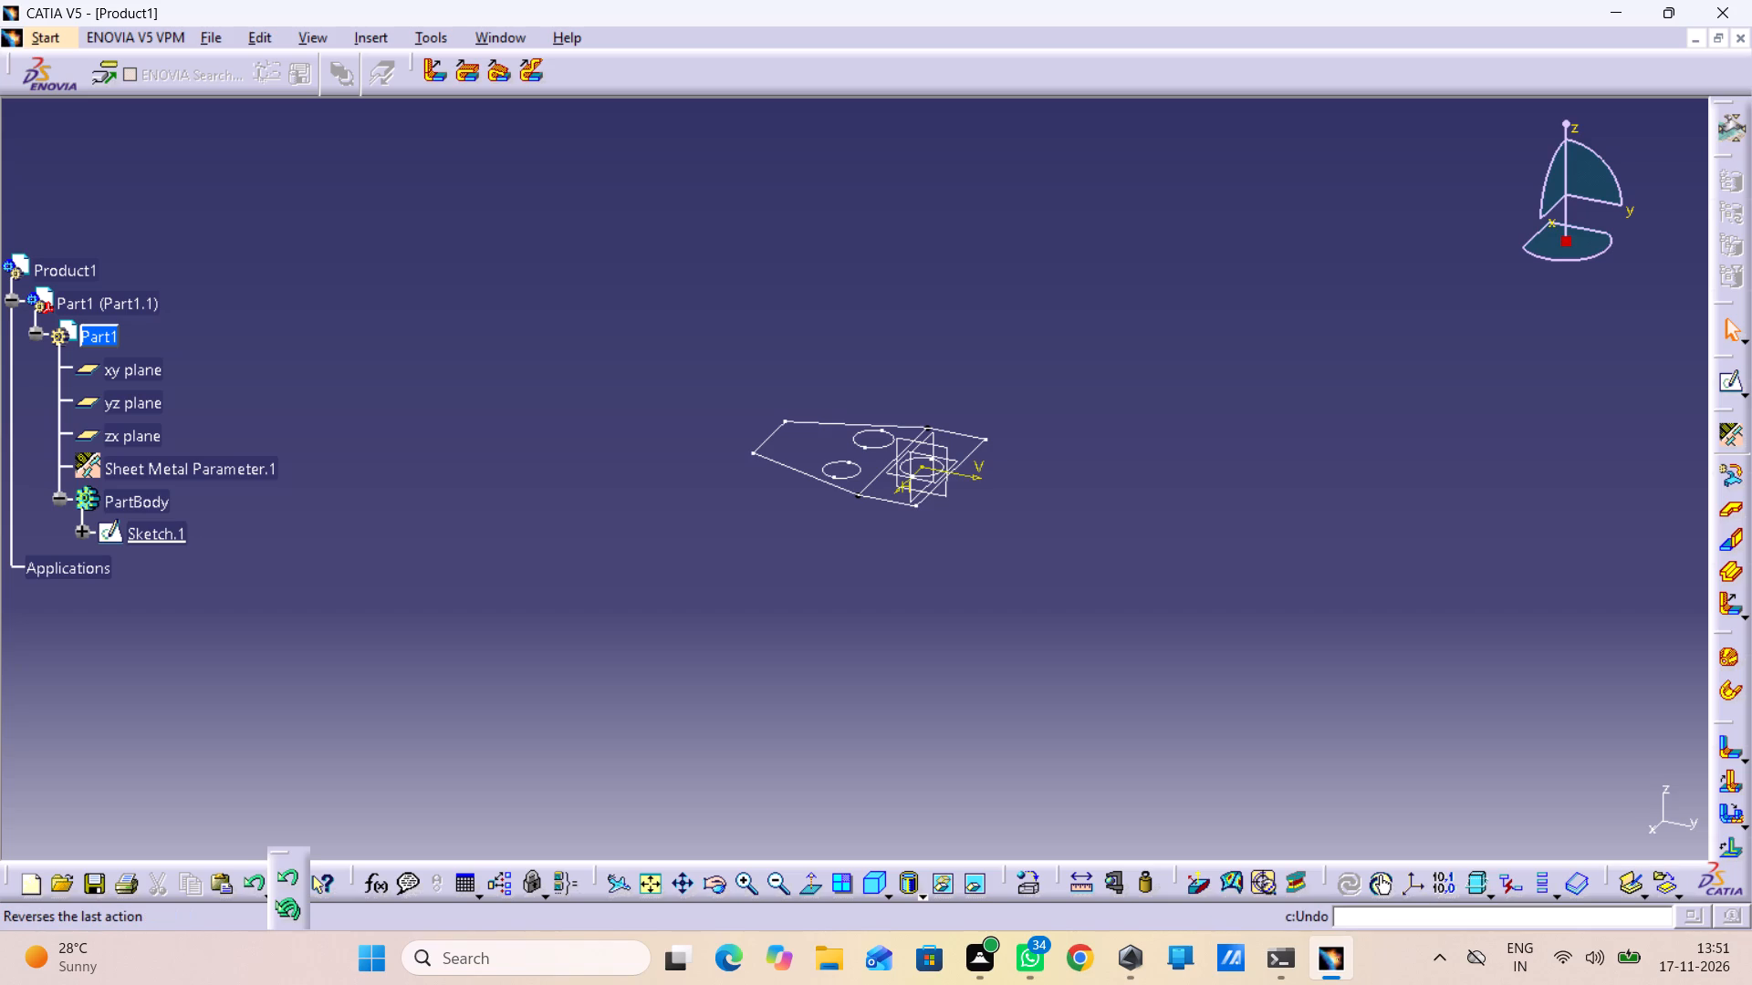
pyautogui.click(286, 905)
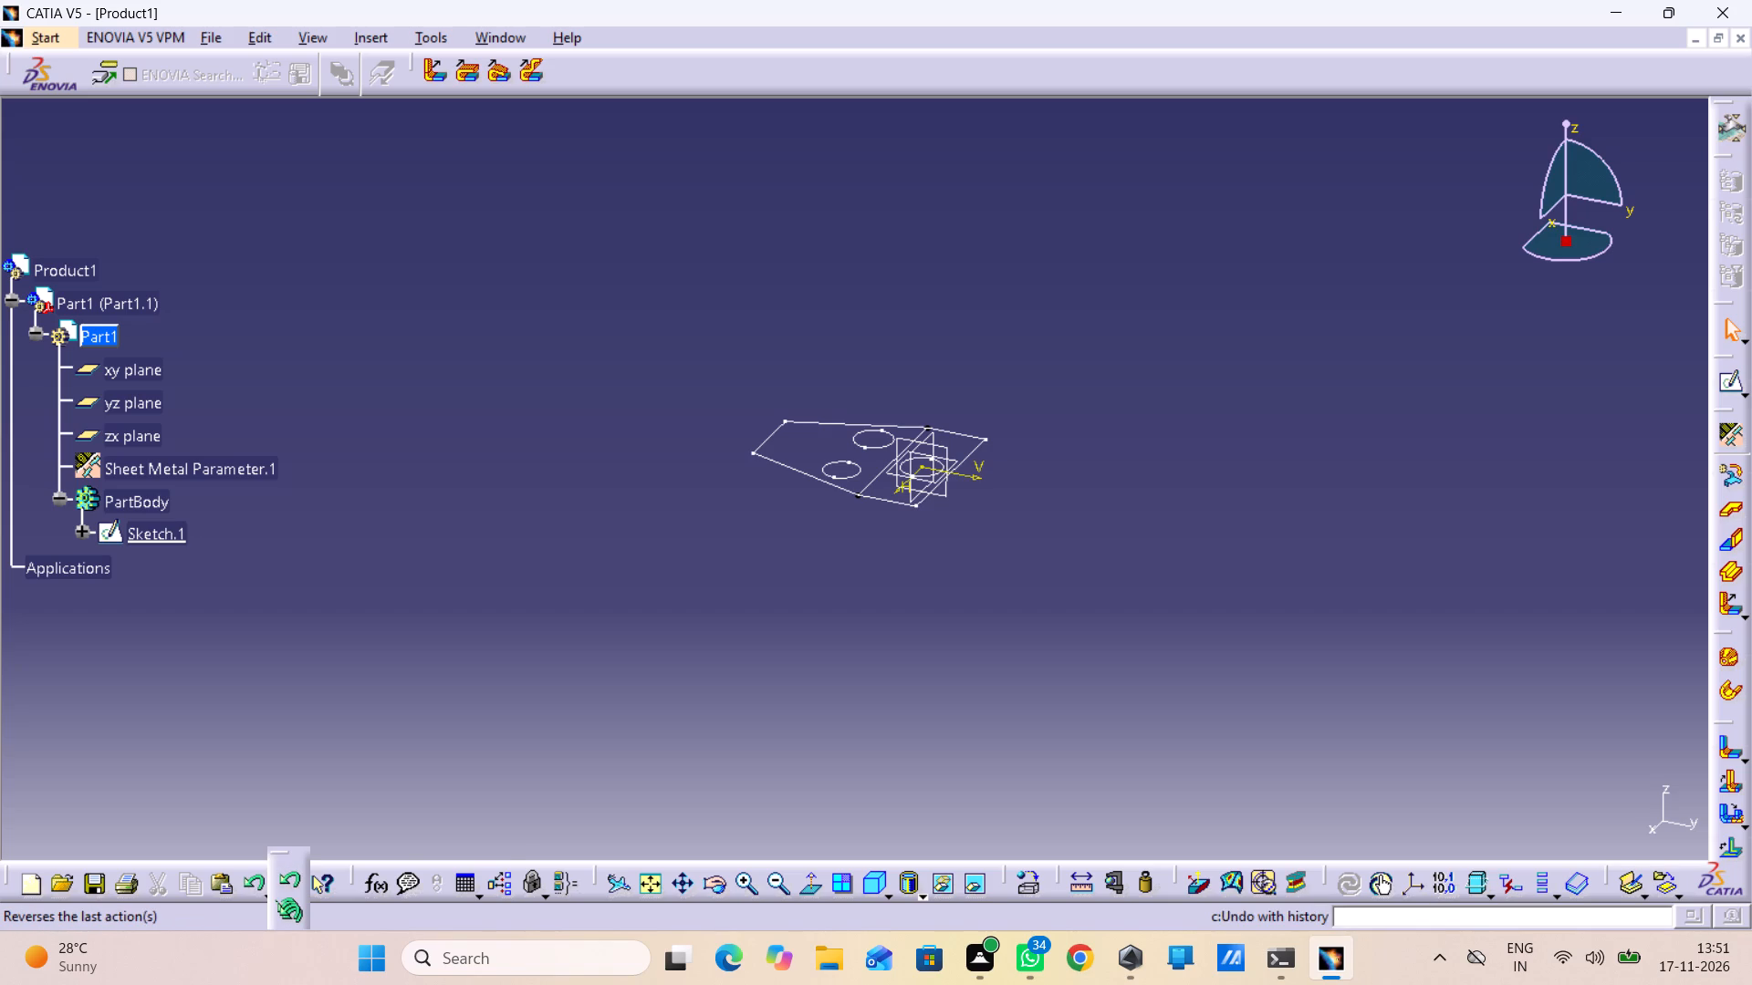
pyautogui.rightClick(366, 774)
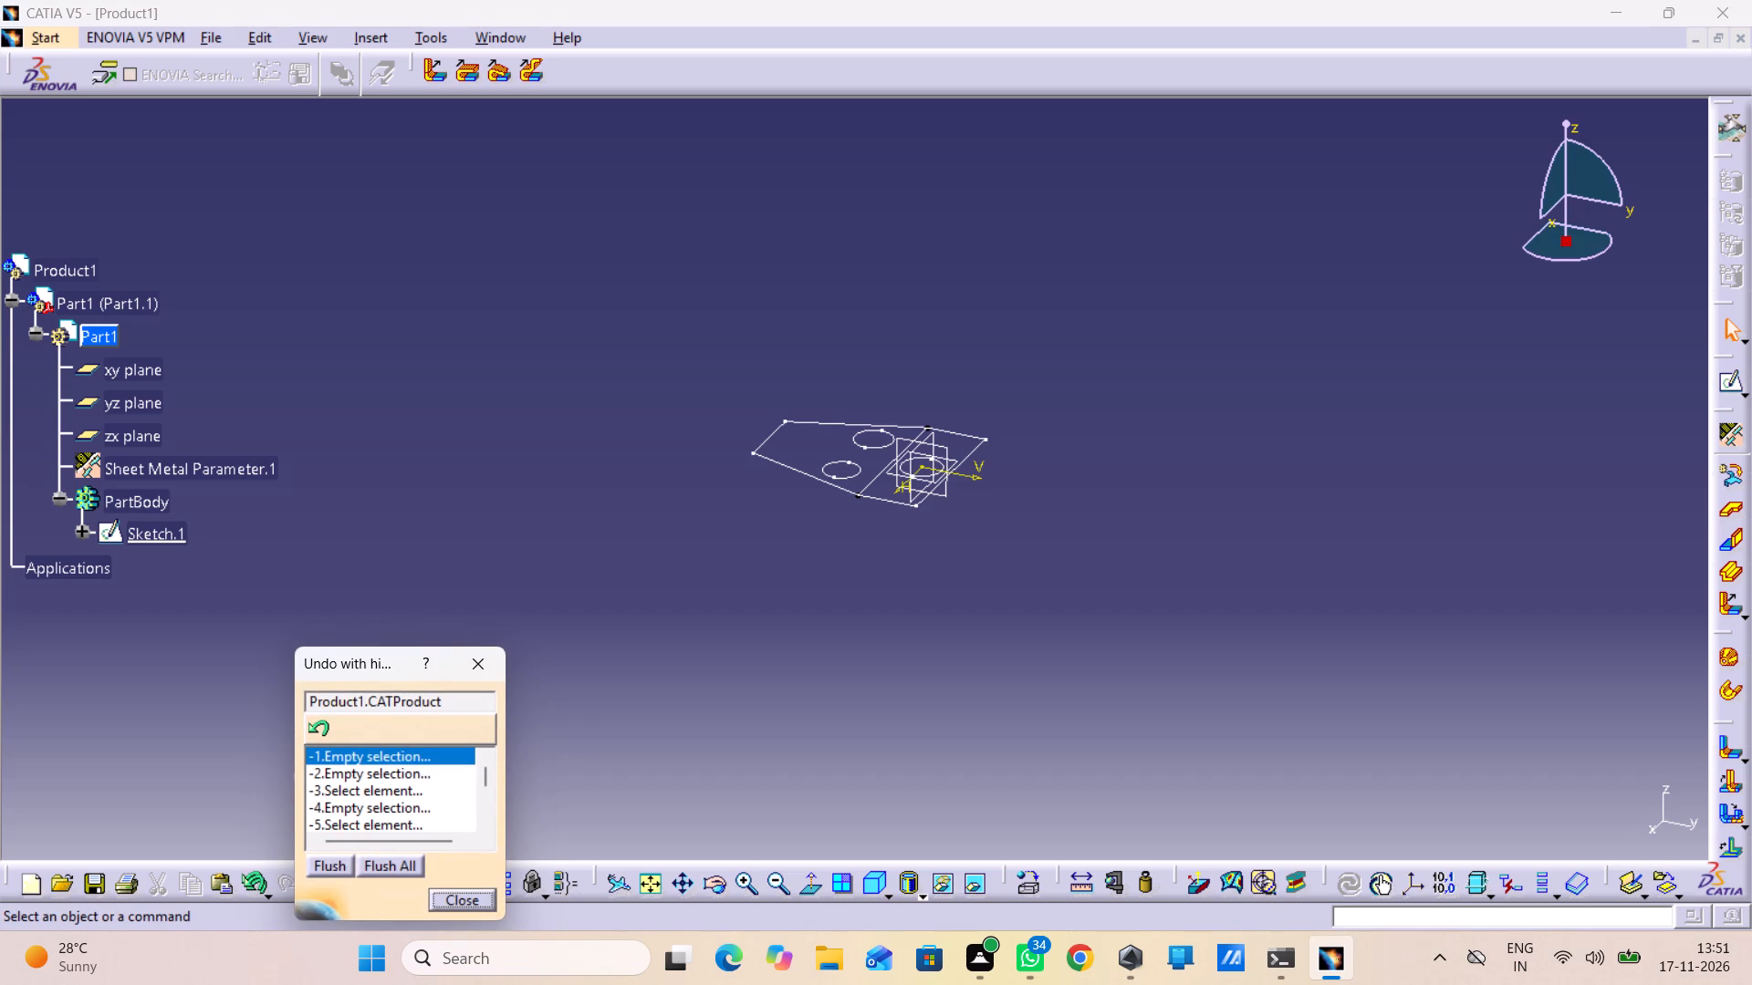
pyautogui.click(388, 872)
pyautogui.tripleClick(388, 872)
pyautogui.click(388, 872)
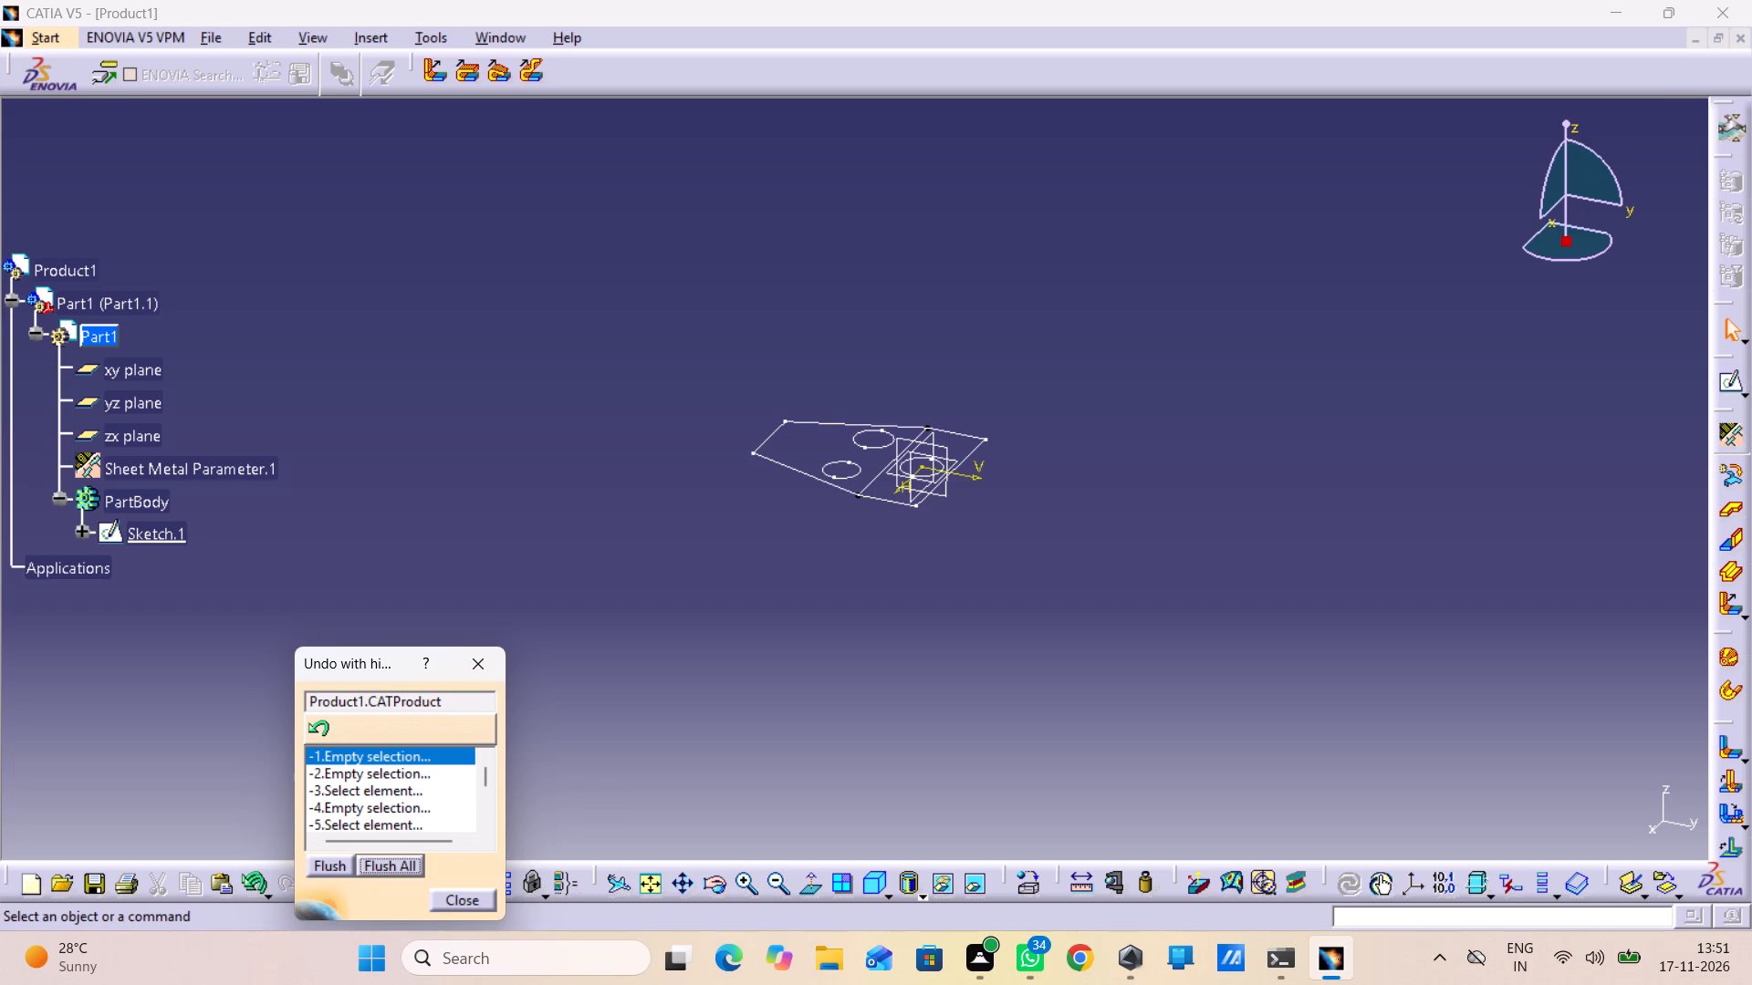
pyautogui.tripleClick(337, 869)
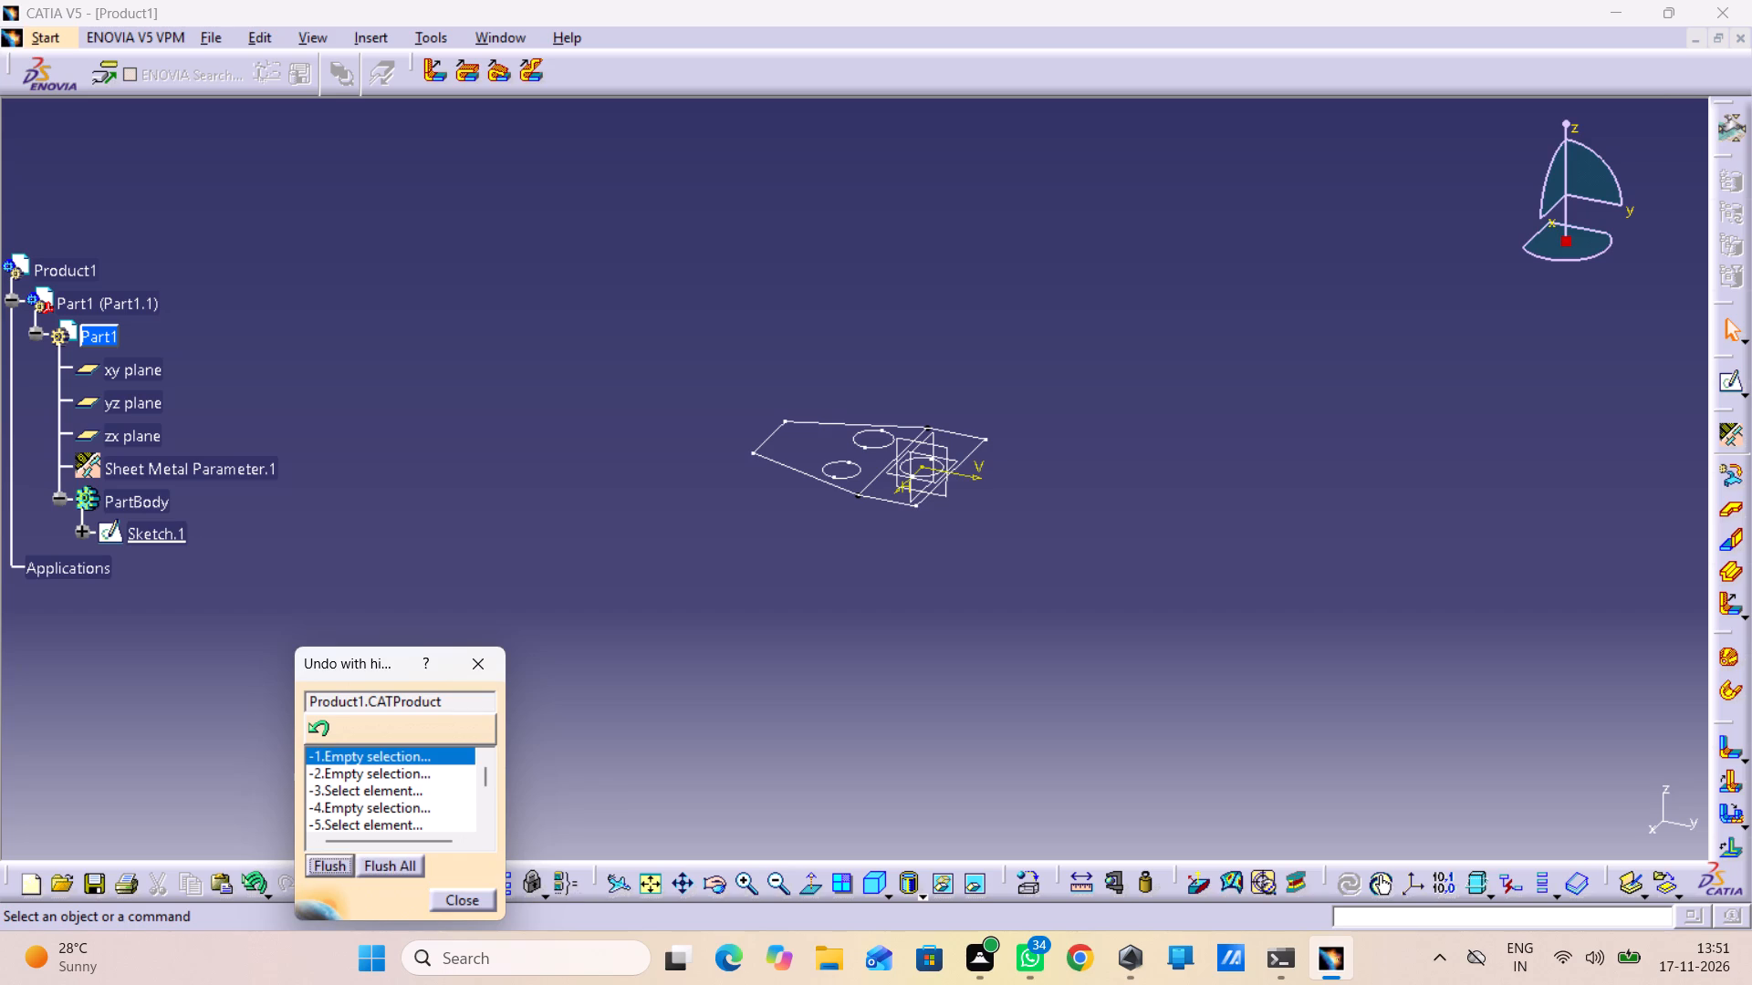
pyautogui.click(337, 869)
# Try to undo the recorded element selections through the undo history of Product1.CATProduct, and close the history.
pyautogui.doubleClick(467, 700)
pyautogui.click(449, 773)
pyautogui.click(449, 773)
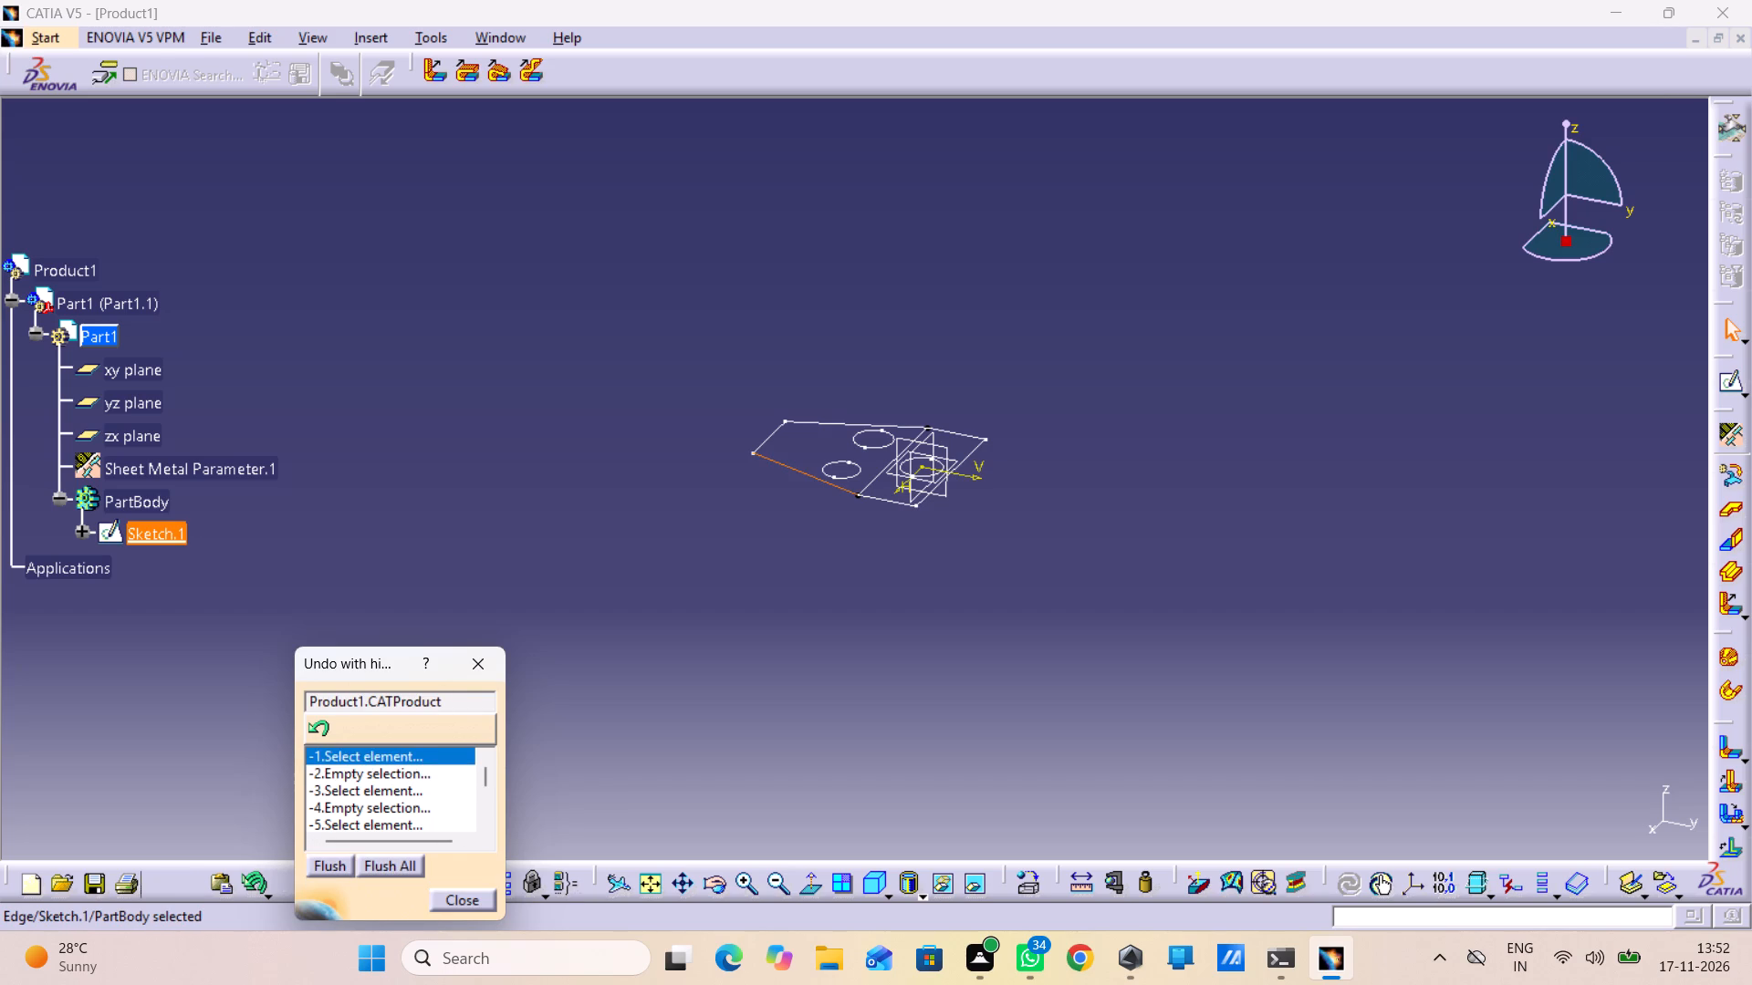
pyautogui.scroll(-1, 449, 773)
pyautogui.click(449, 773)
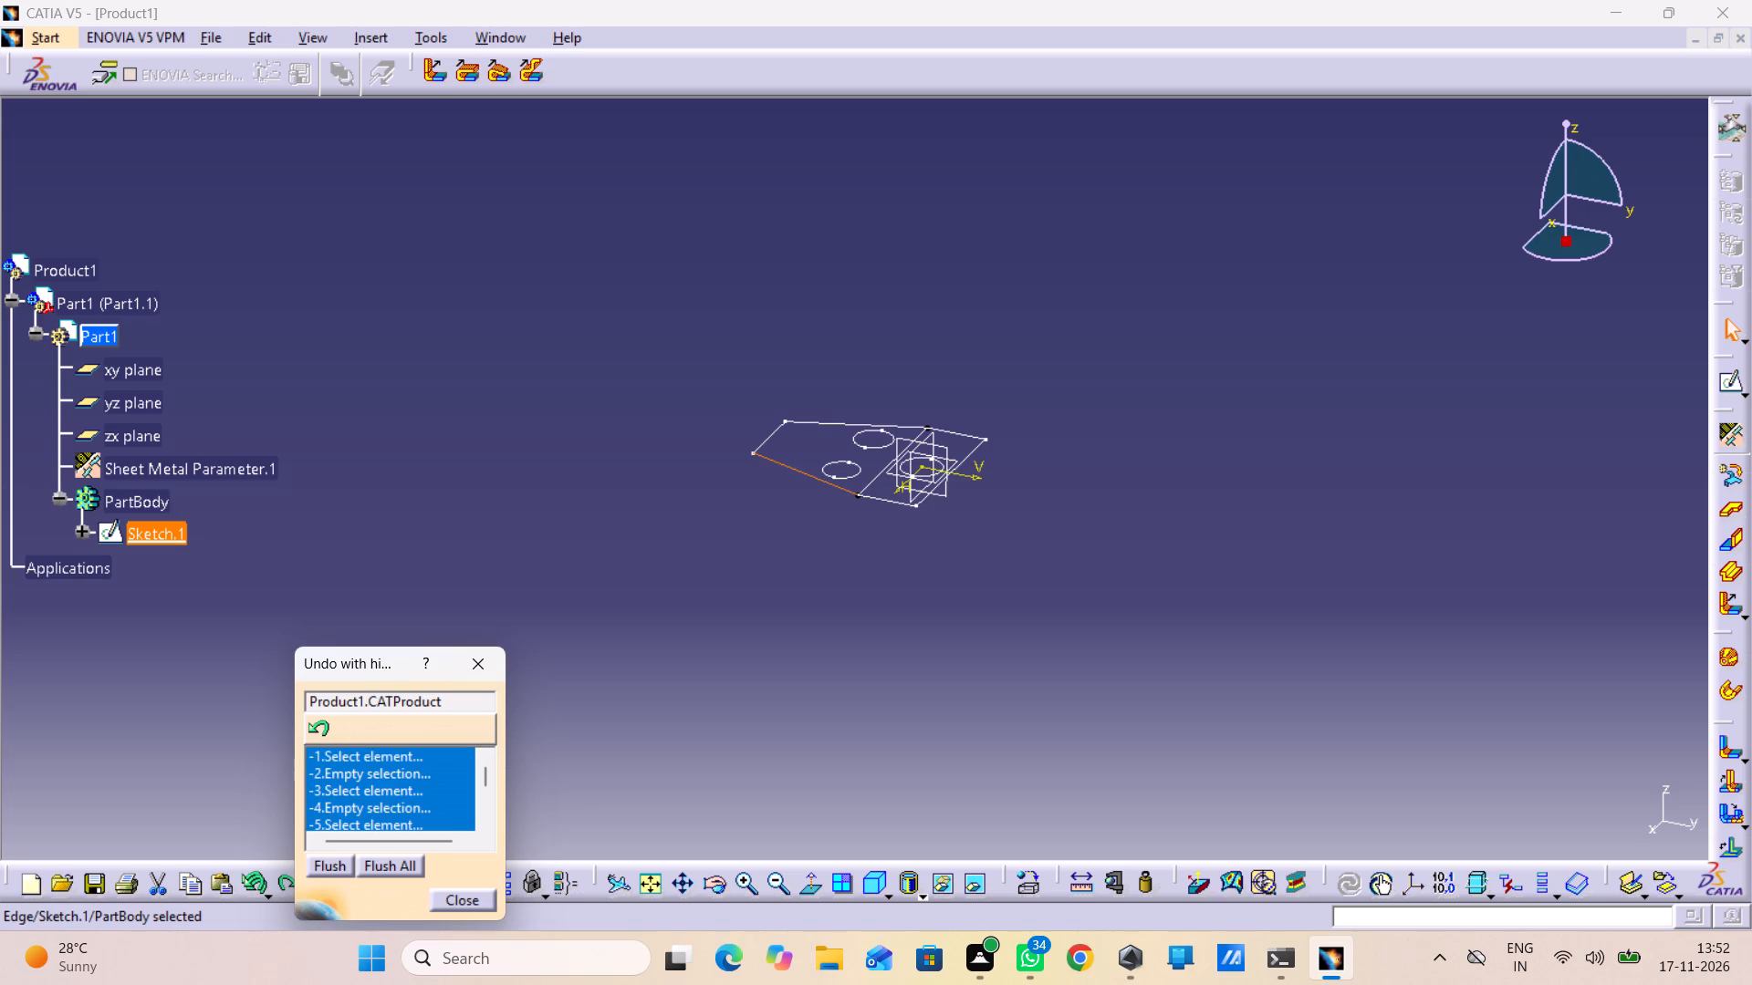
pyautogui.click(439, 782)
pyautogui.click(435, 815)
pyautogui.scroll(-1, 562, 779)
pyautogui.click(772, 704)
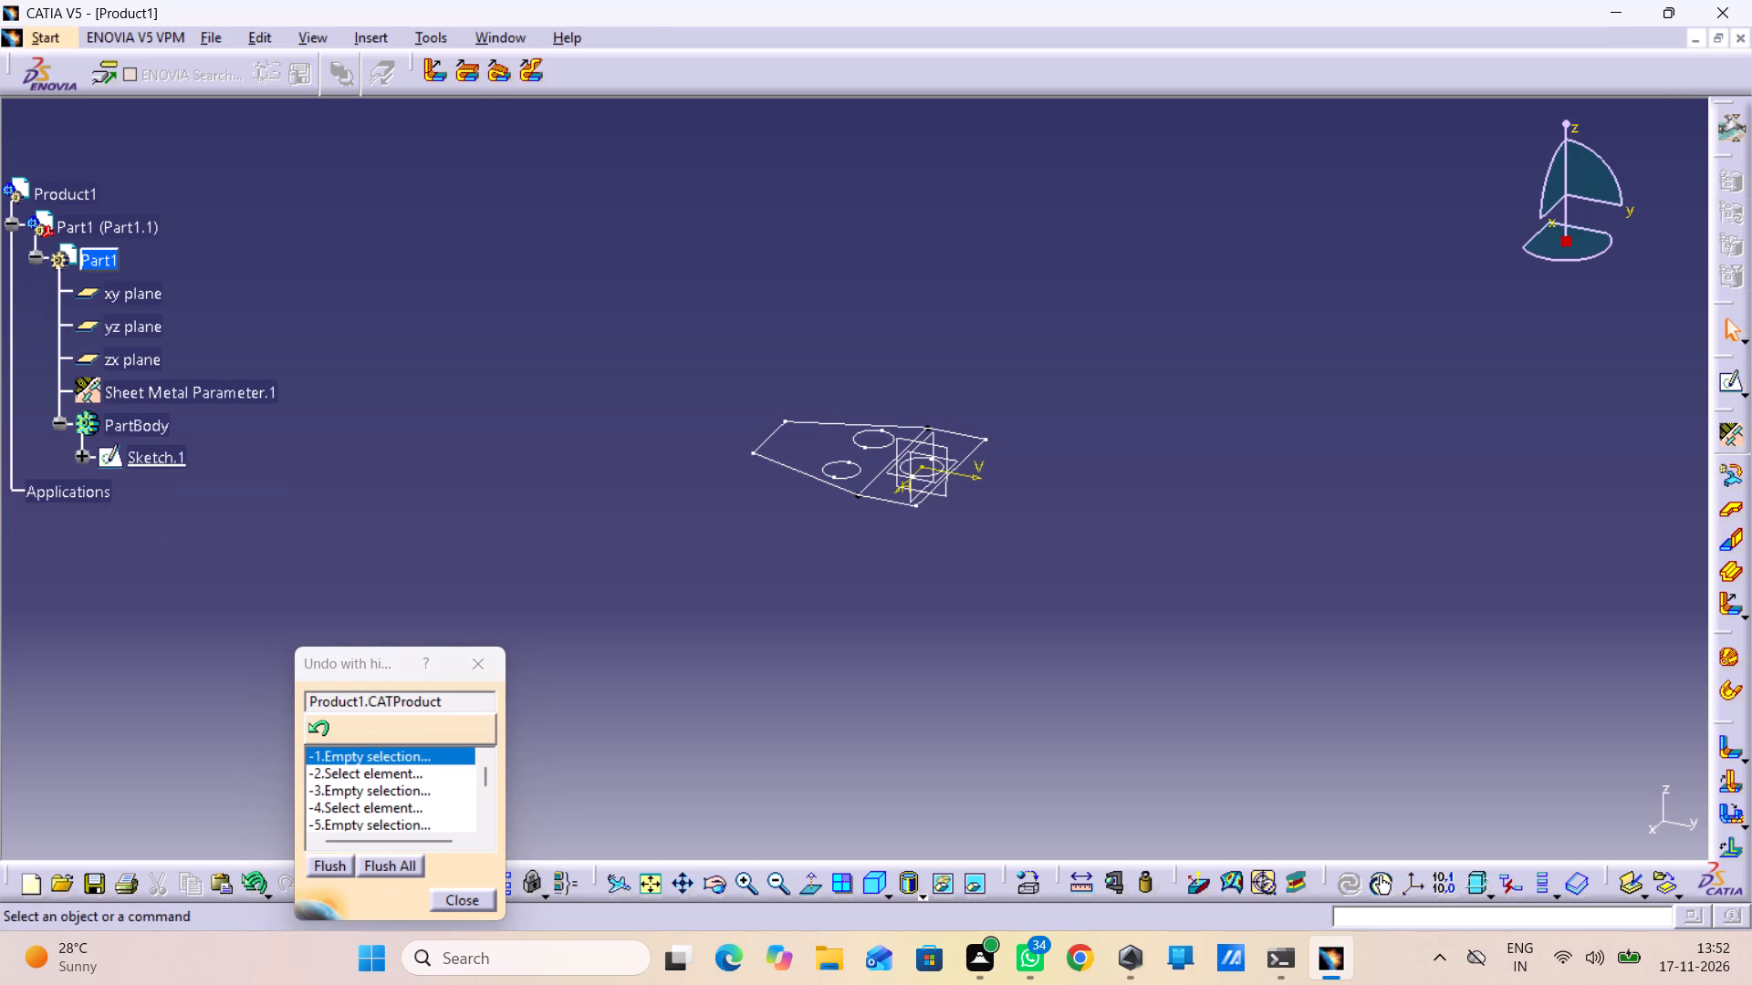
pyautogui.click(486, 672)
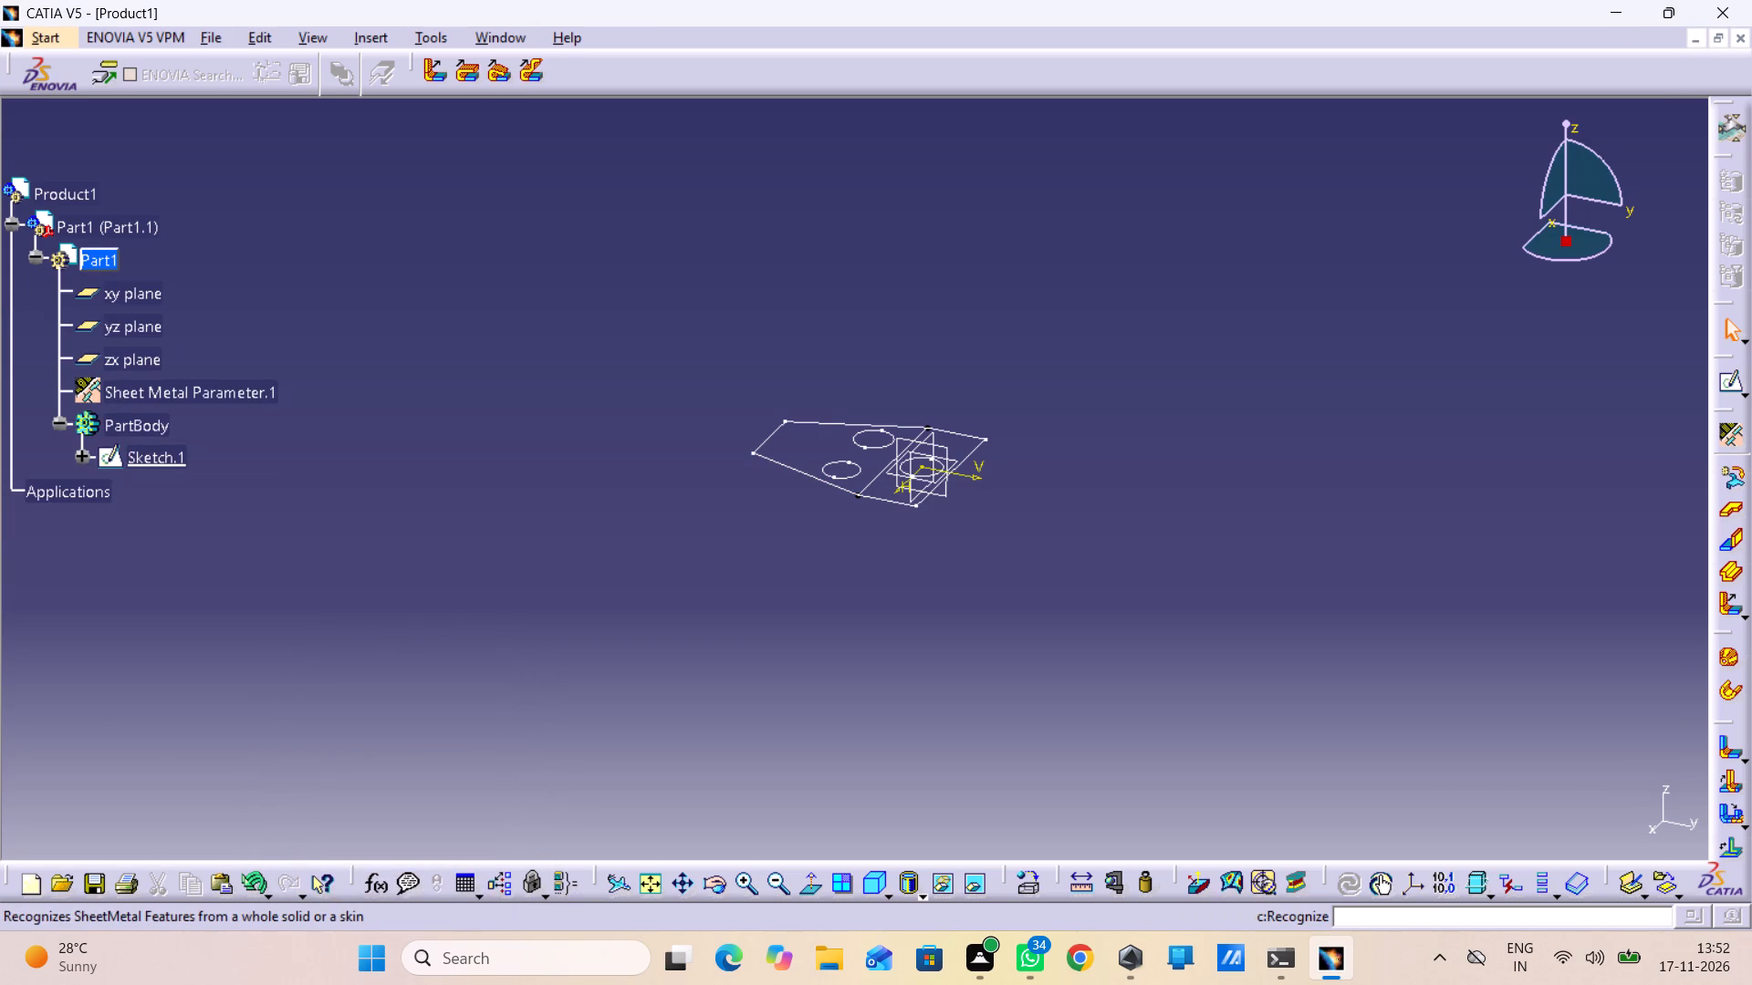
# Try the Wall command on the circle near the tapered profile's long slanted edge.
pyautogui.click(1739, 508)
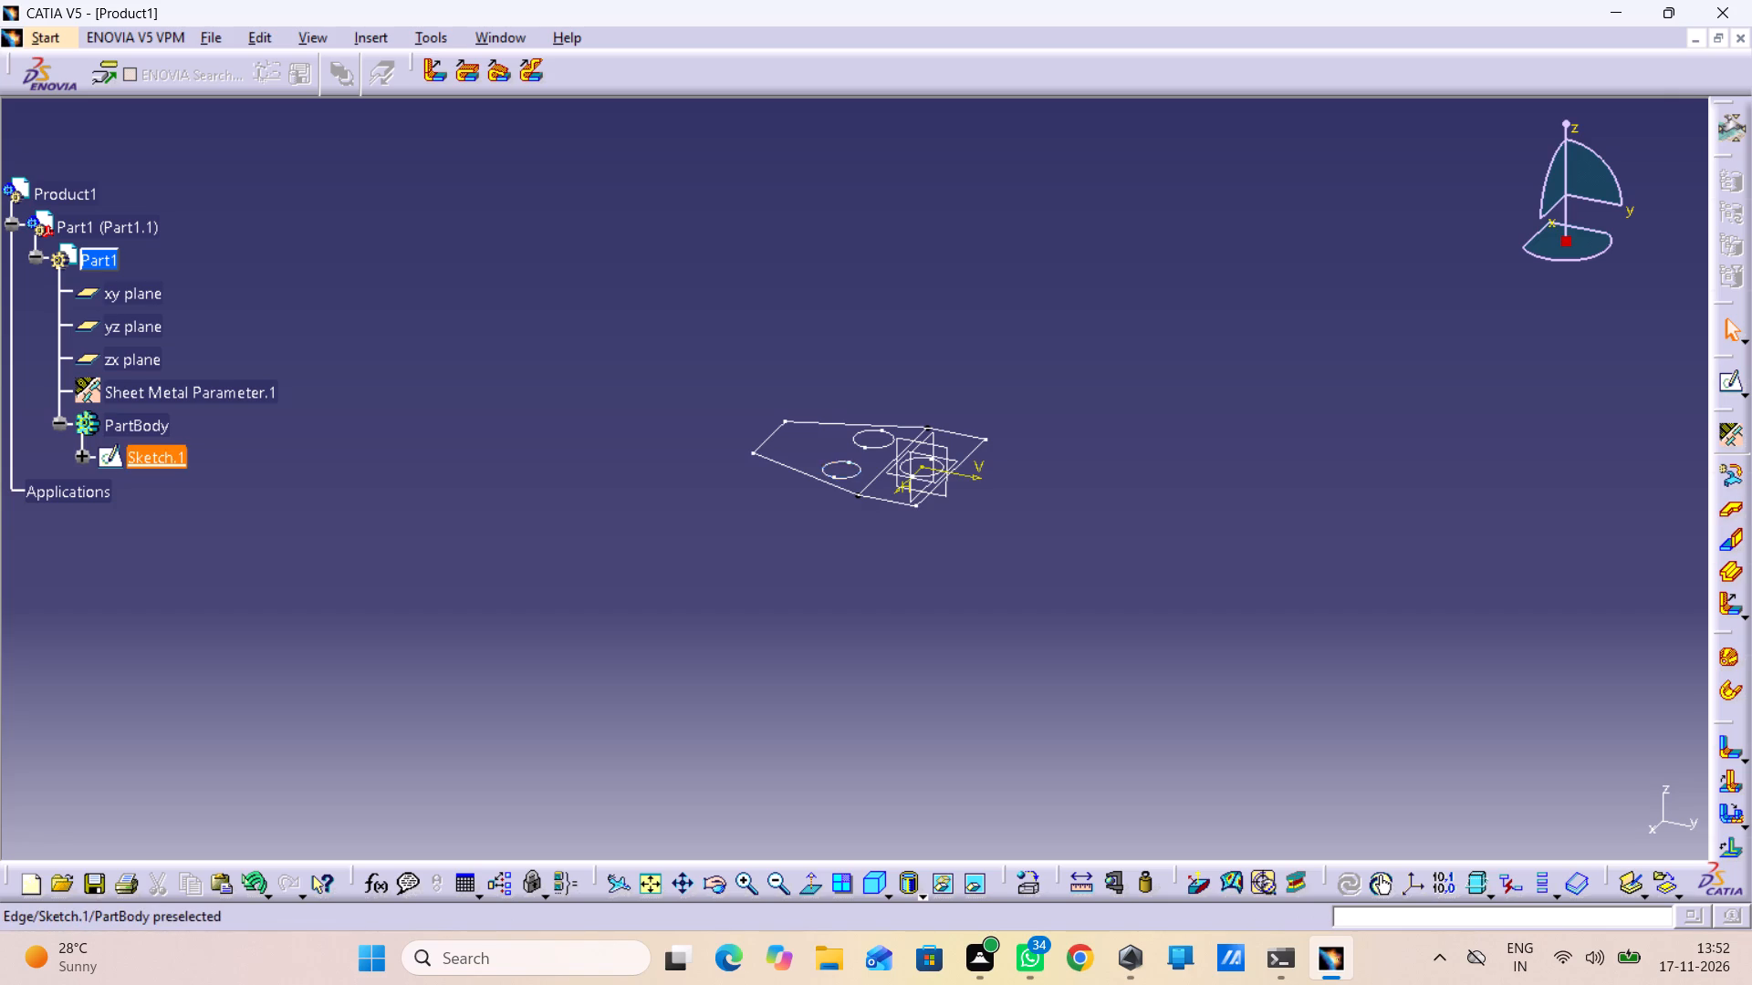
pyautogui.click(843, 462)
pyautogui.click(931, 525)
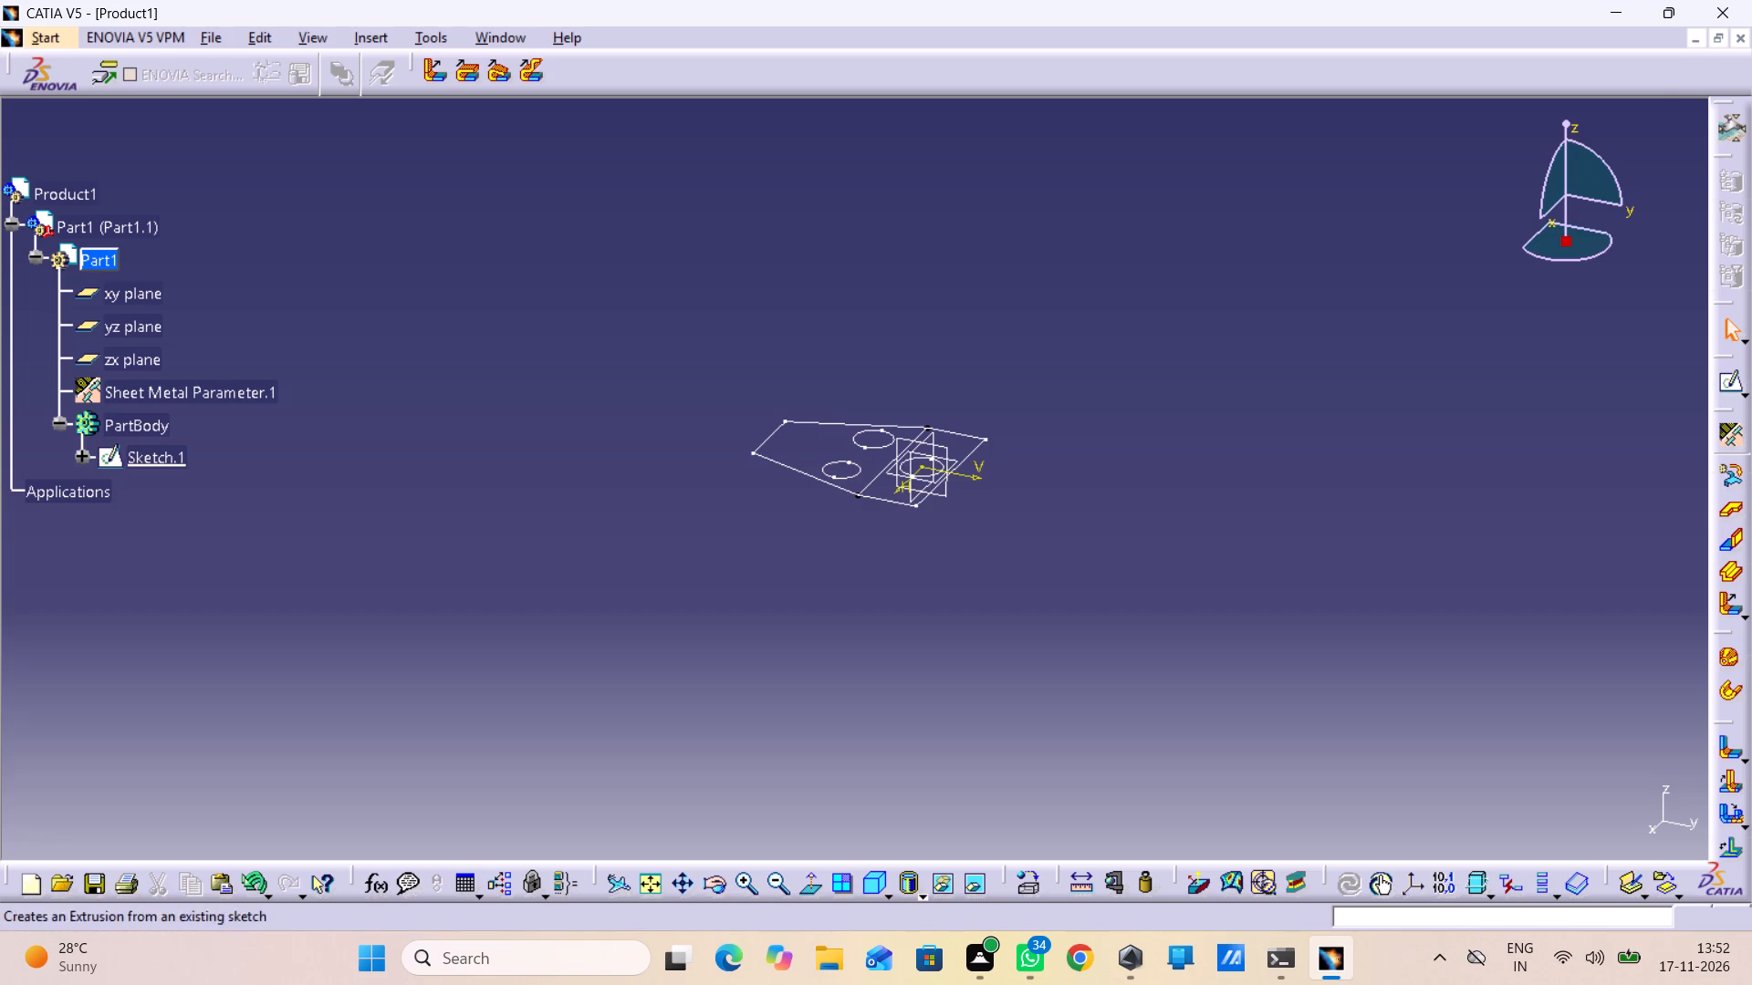
# Check the part's sheet metal thickness and default bend radius parameters.
pyautogui.click(1741, 442)
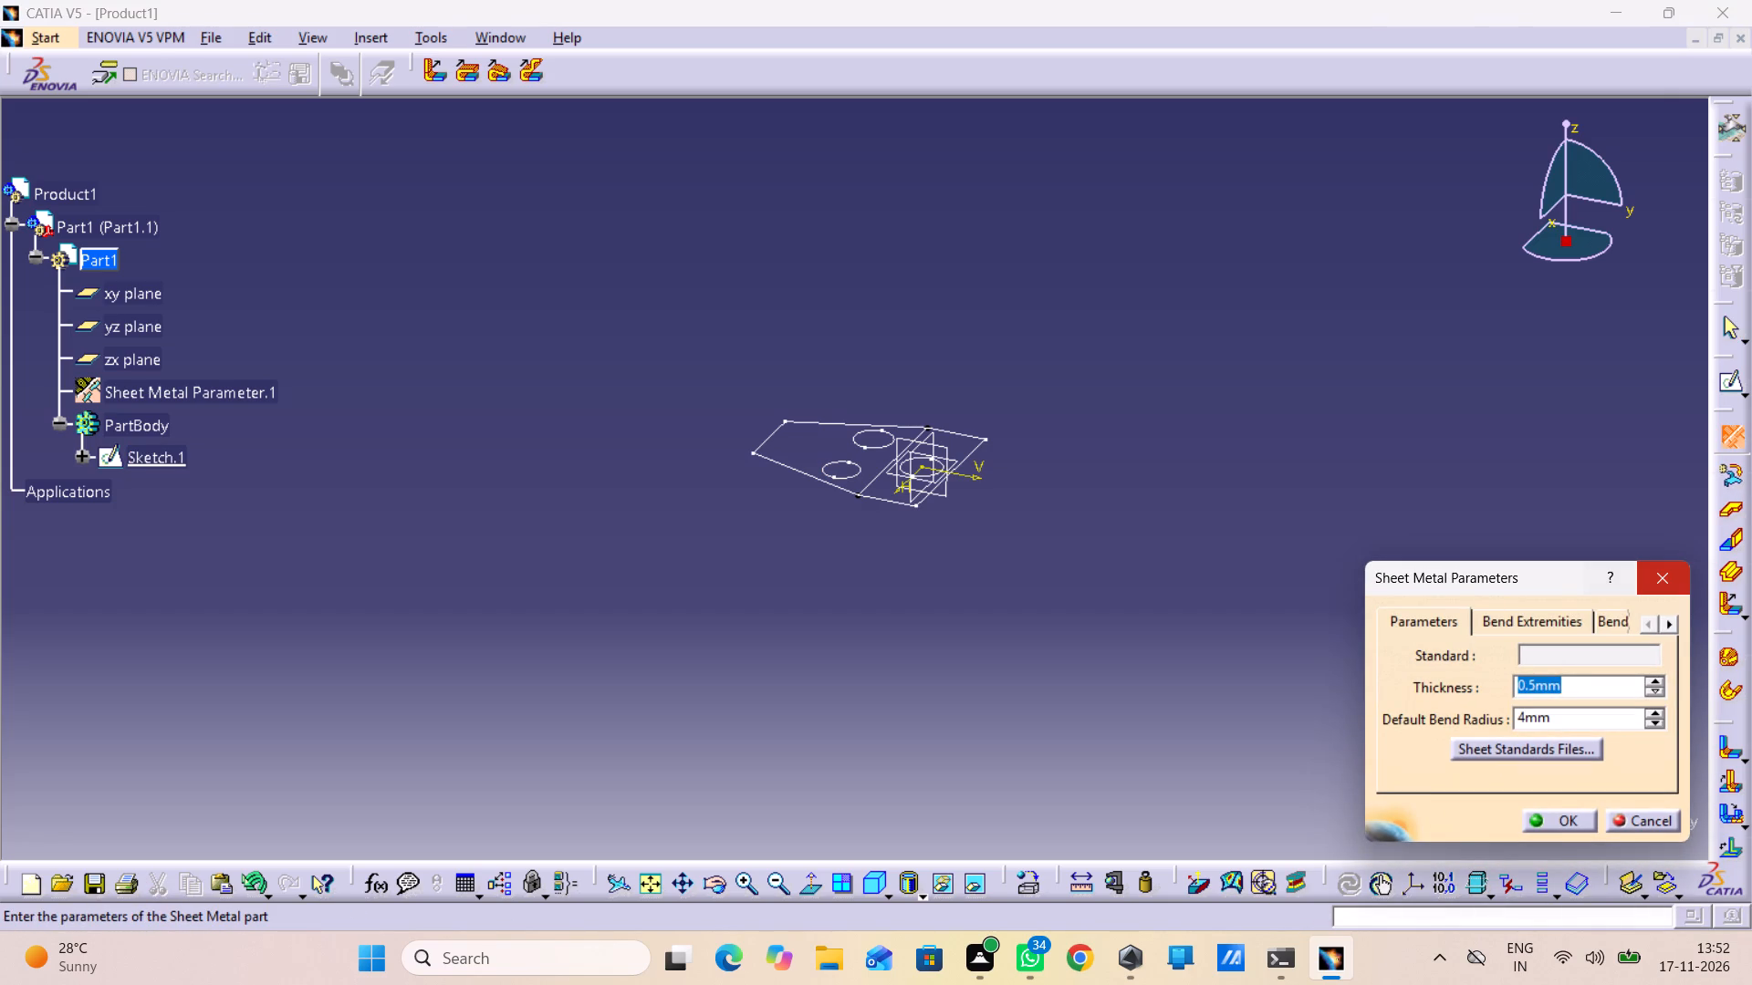
pyautogui.click(1644, 577)
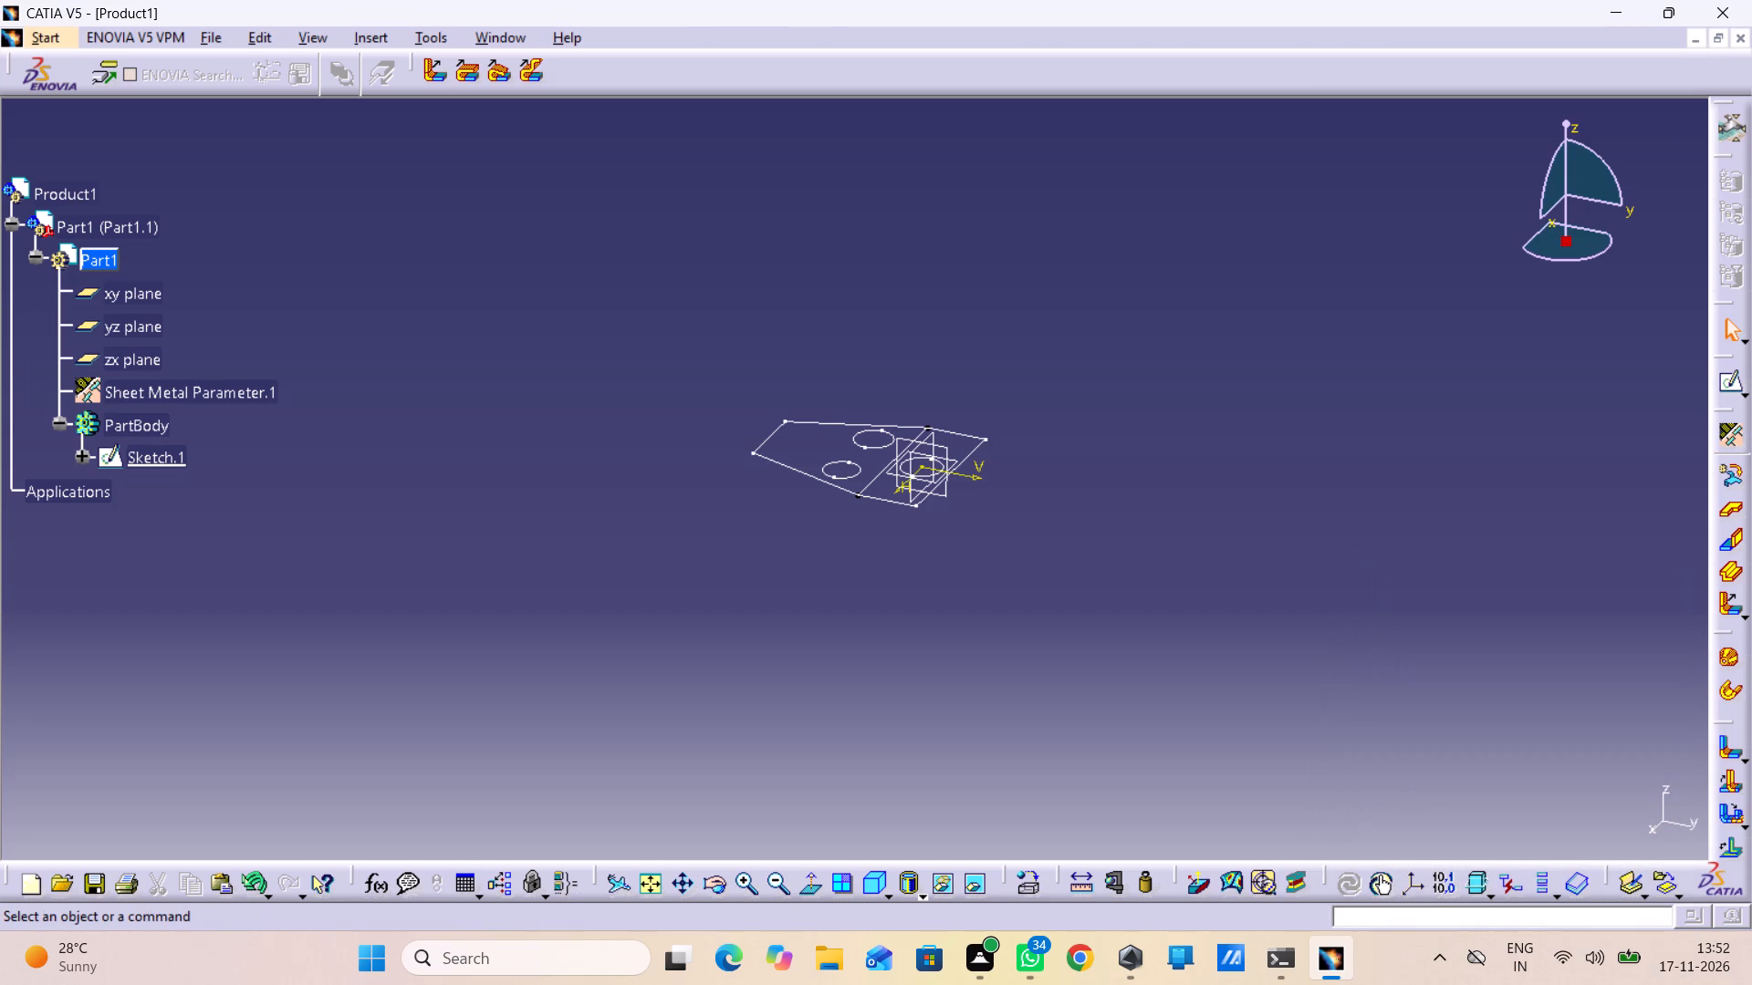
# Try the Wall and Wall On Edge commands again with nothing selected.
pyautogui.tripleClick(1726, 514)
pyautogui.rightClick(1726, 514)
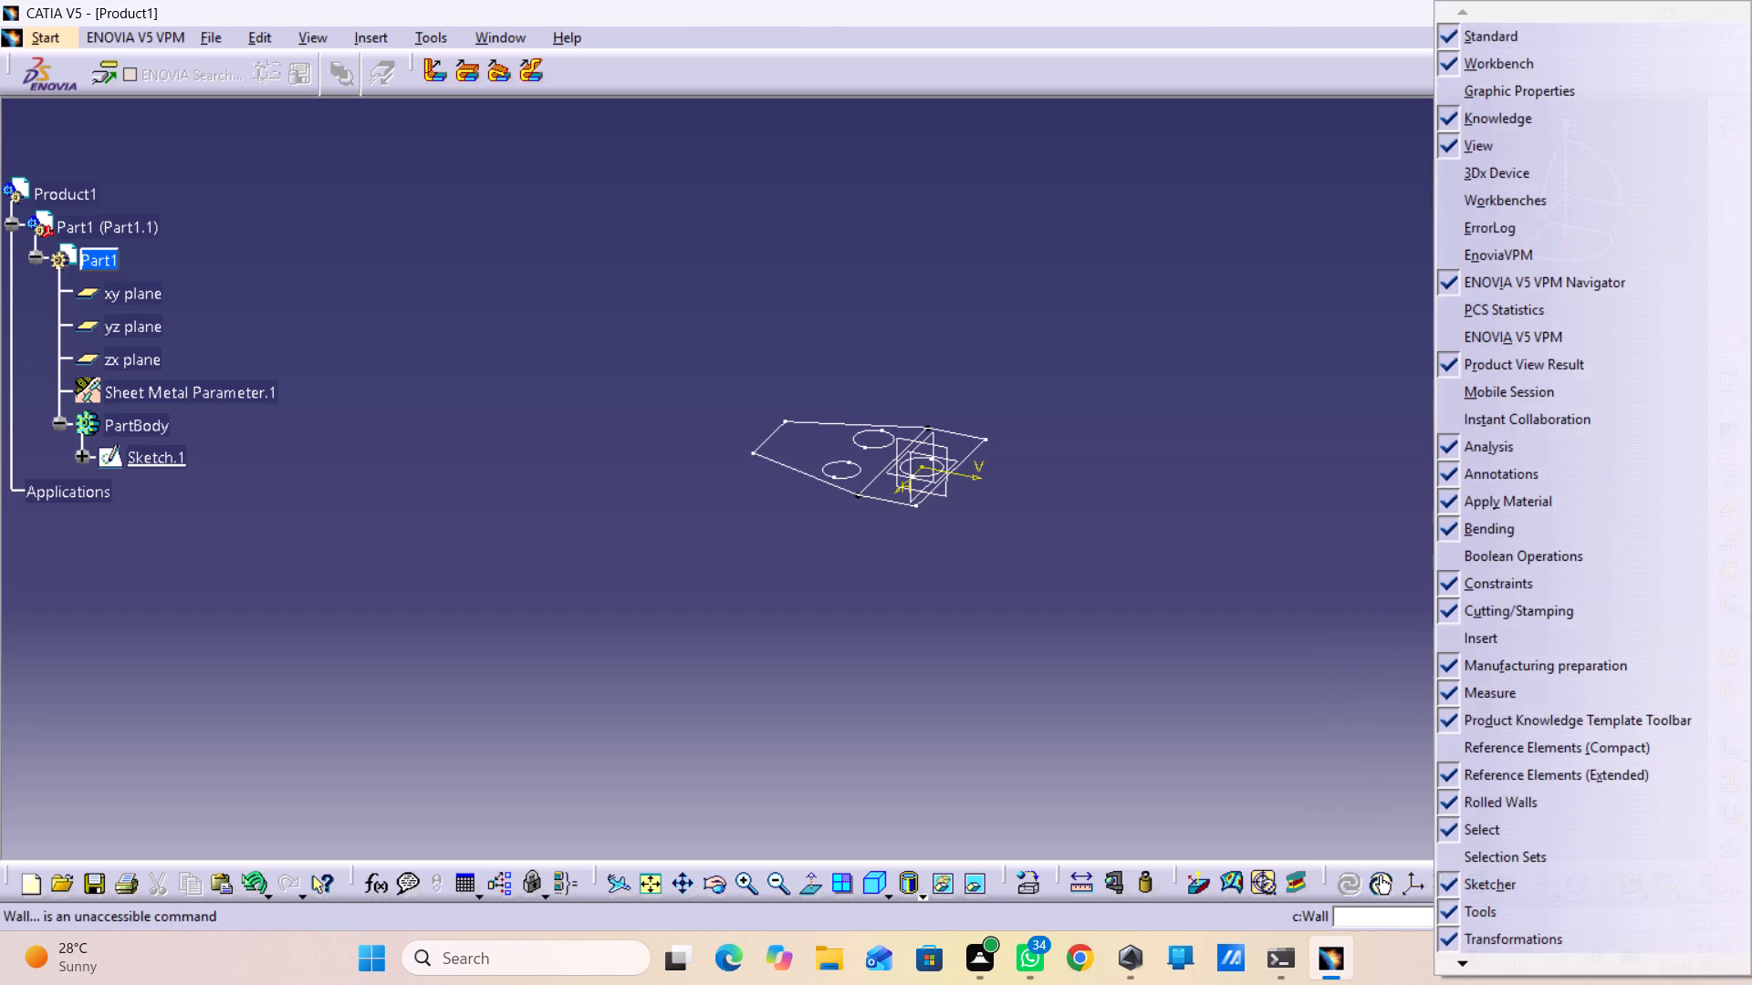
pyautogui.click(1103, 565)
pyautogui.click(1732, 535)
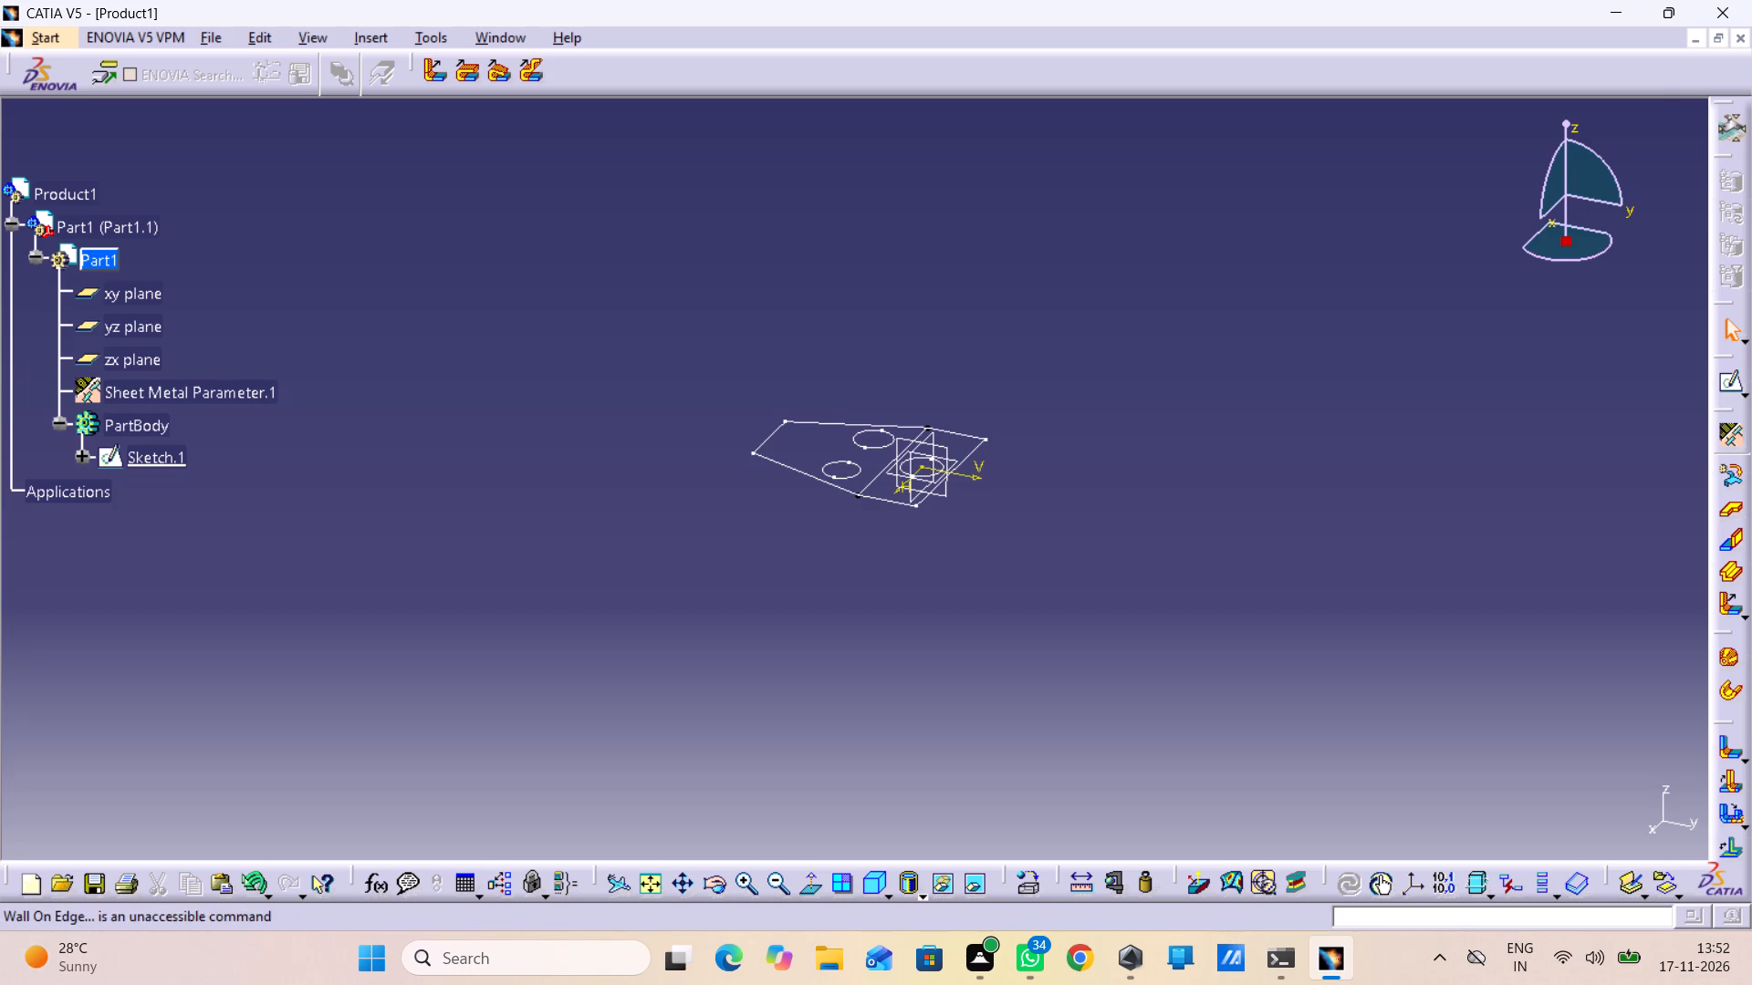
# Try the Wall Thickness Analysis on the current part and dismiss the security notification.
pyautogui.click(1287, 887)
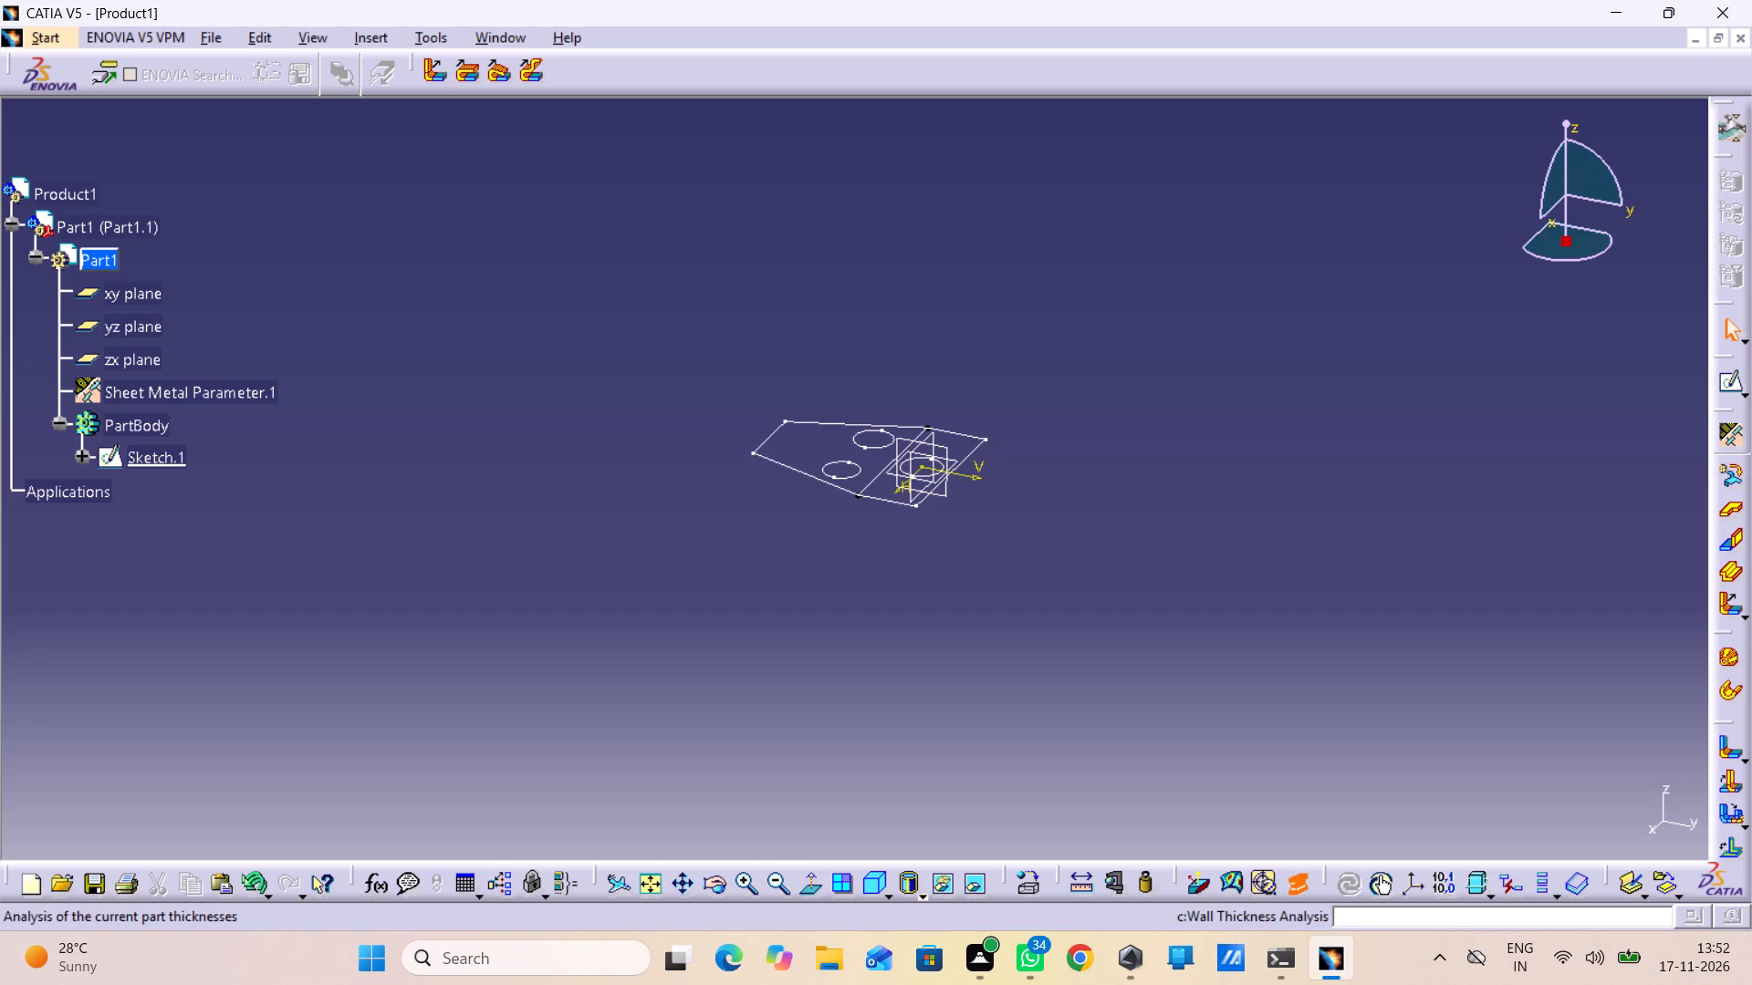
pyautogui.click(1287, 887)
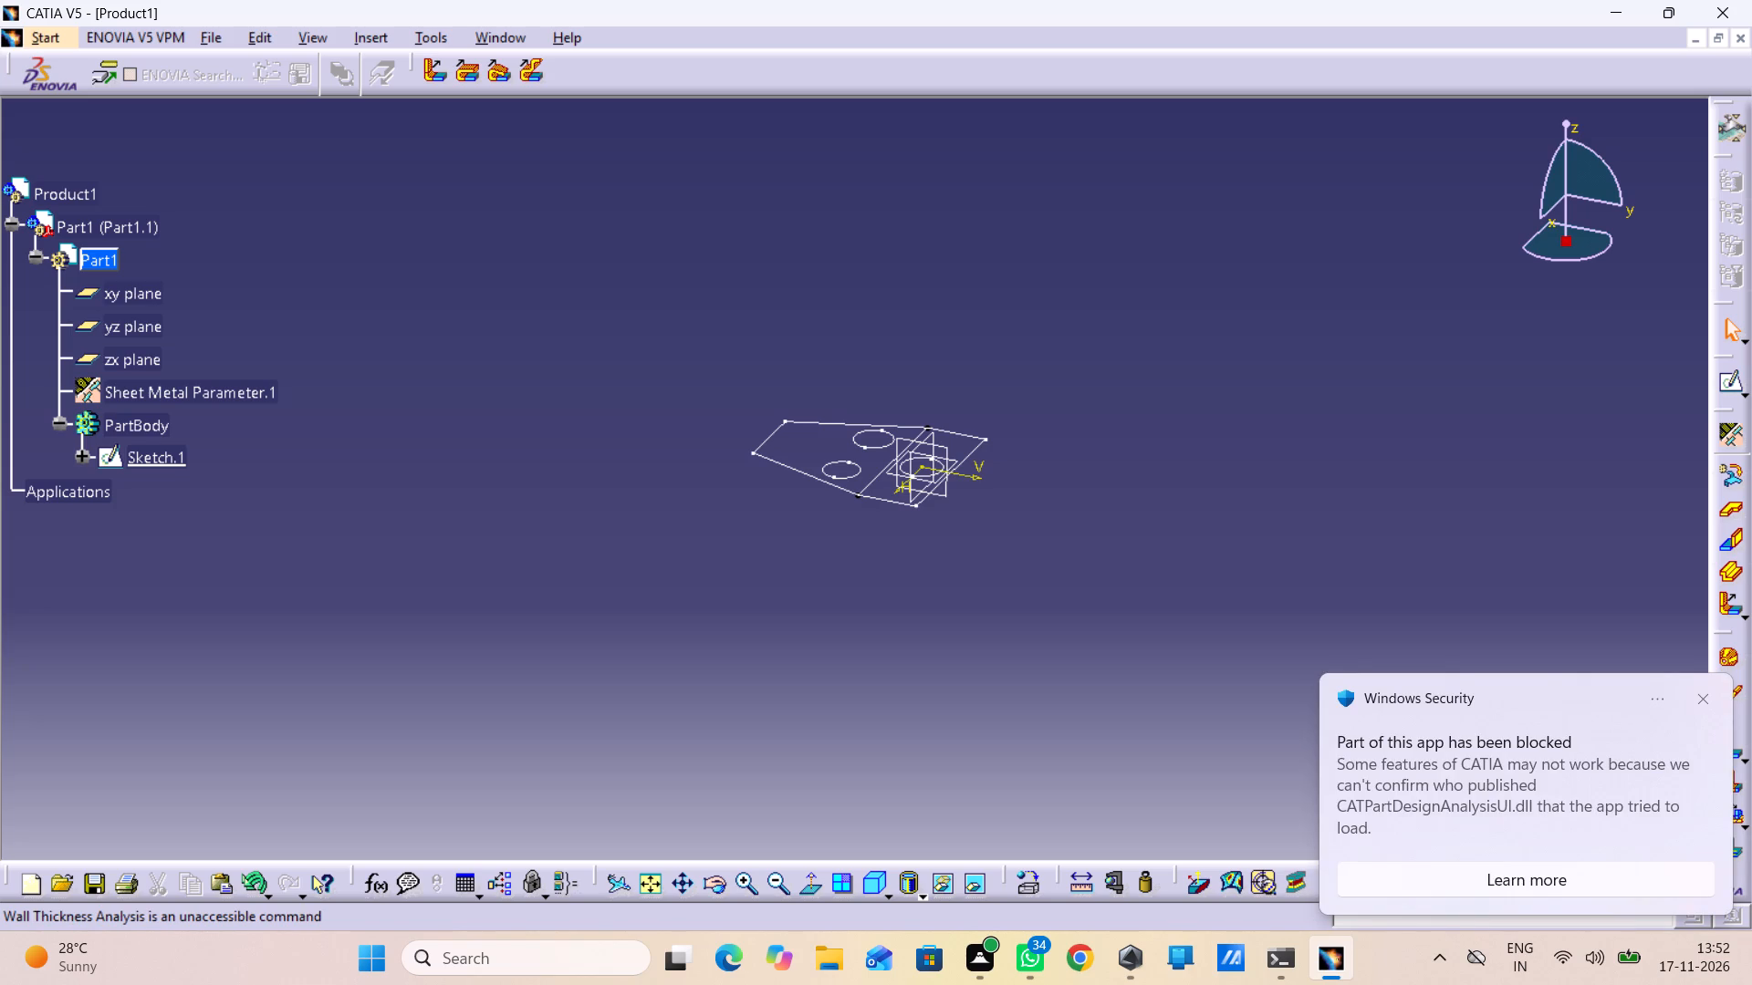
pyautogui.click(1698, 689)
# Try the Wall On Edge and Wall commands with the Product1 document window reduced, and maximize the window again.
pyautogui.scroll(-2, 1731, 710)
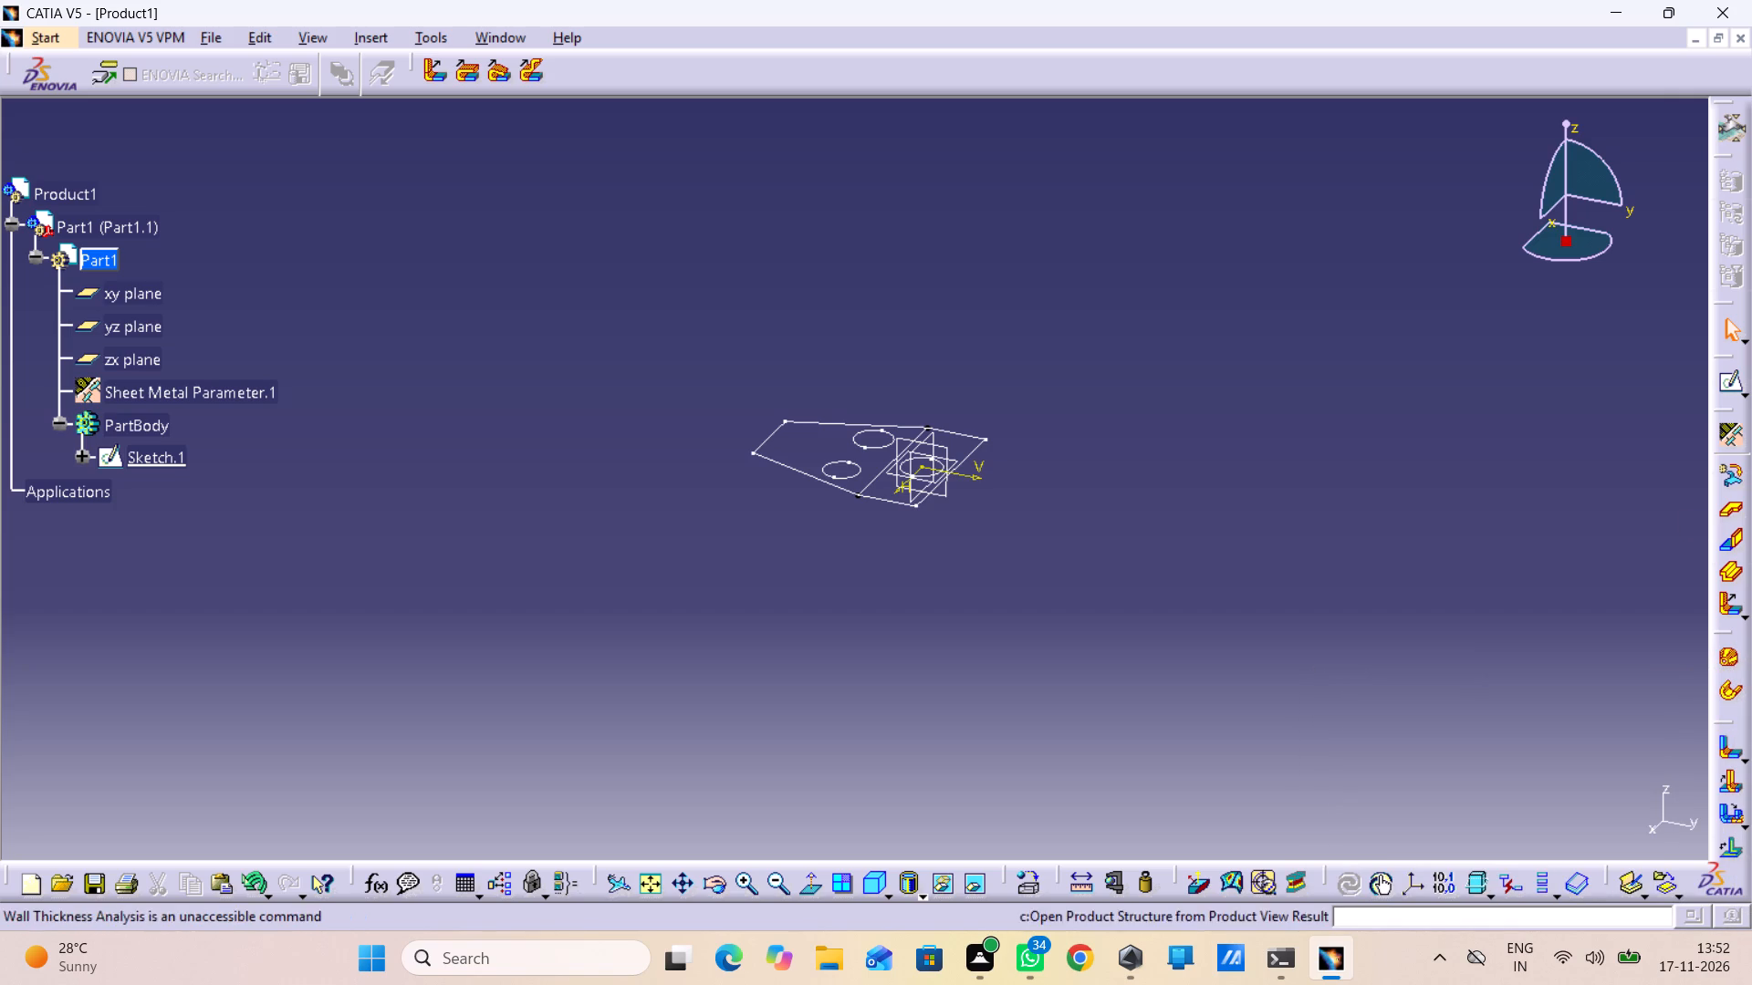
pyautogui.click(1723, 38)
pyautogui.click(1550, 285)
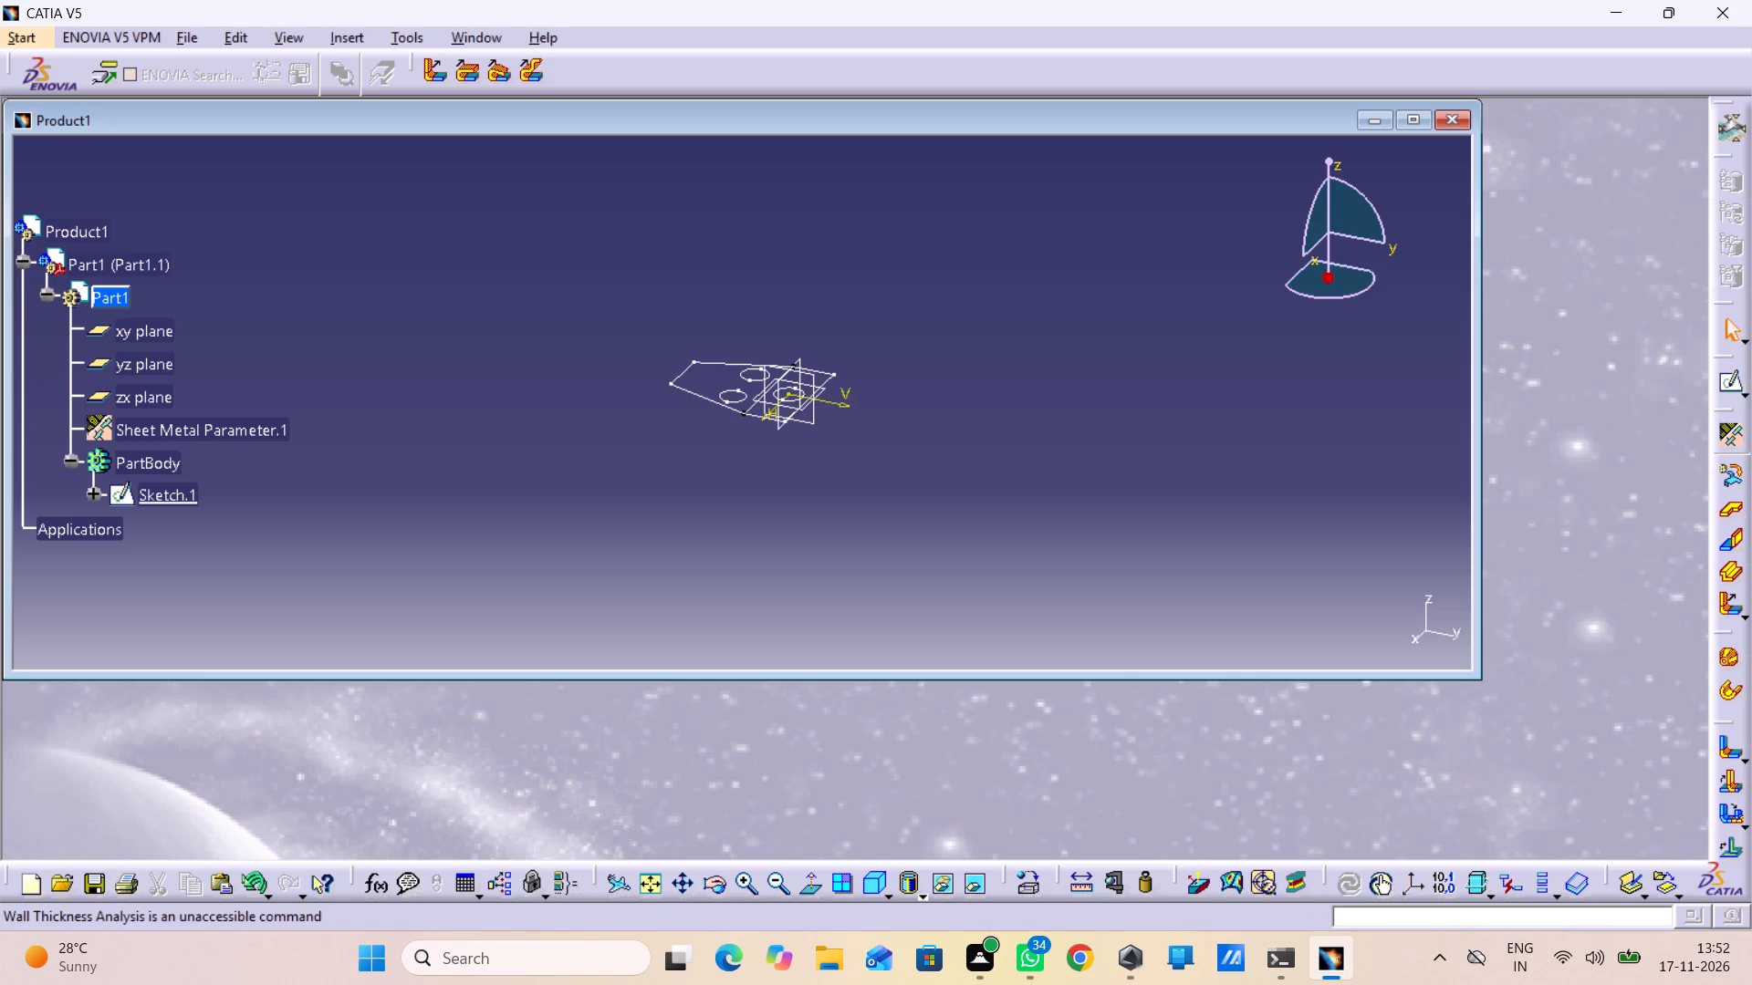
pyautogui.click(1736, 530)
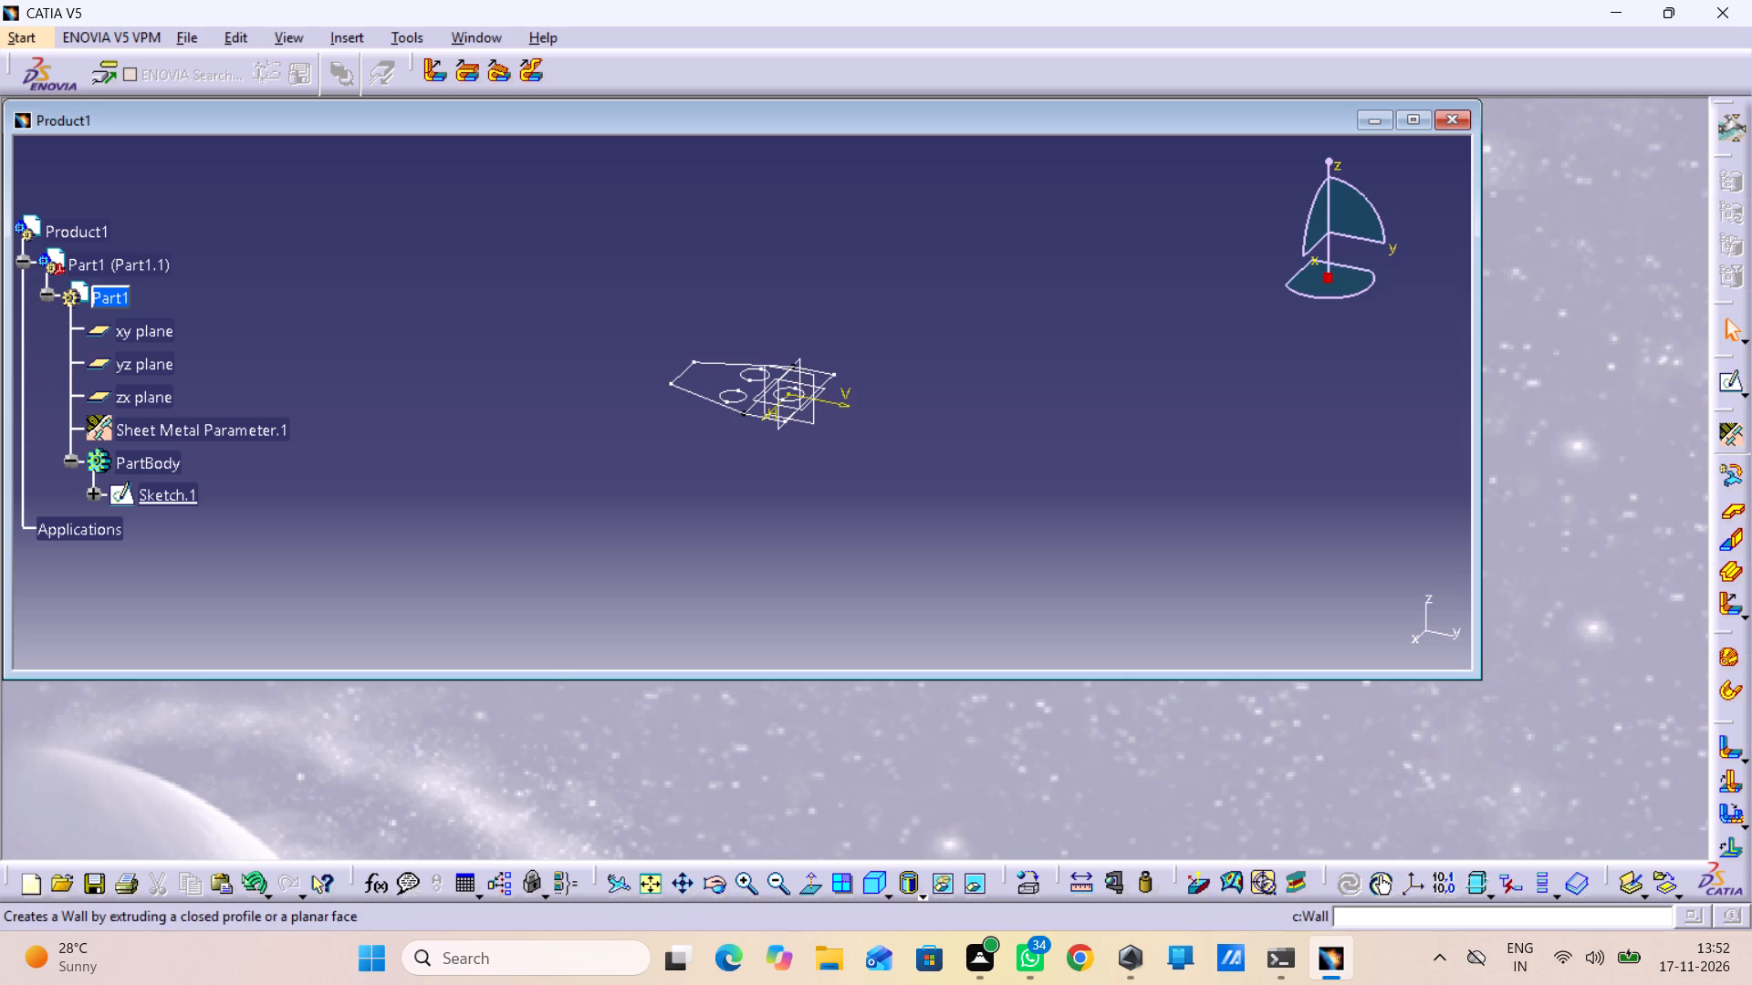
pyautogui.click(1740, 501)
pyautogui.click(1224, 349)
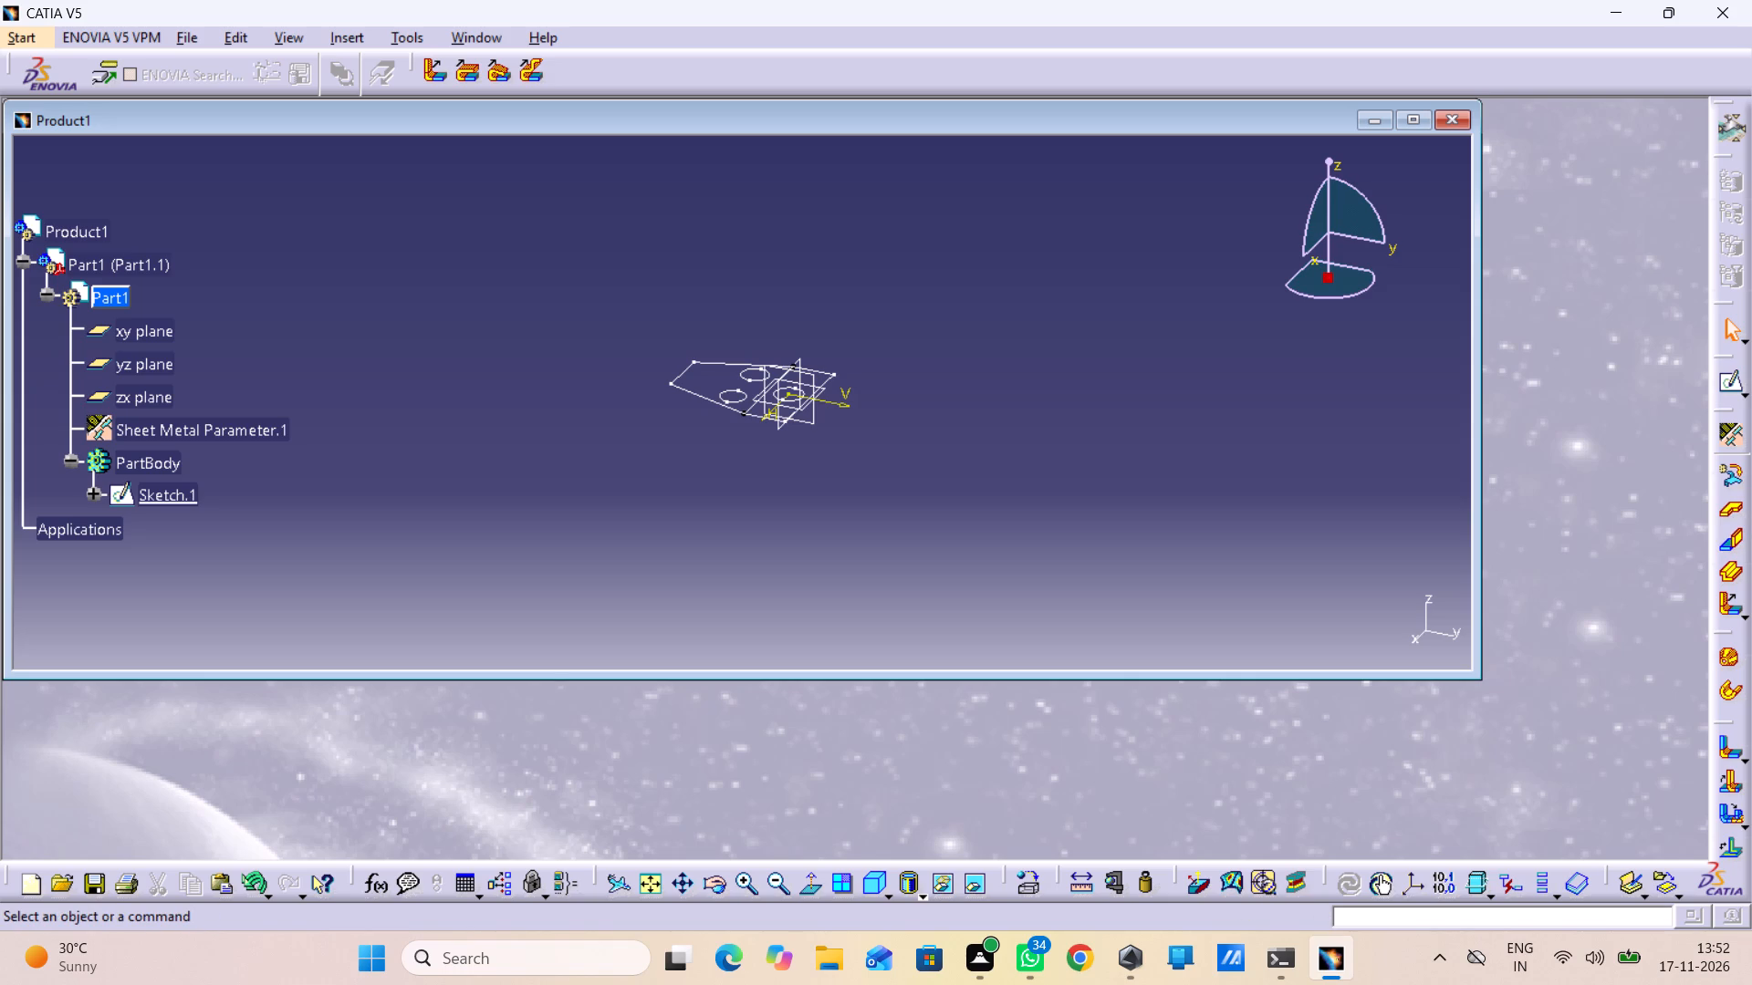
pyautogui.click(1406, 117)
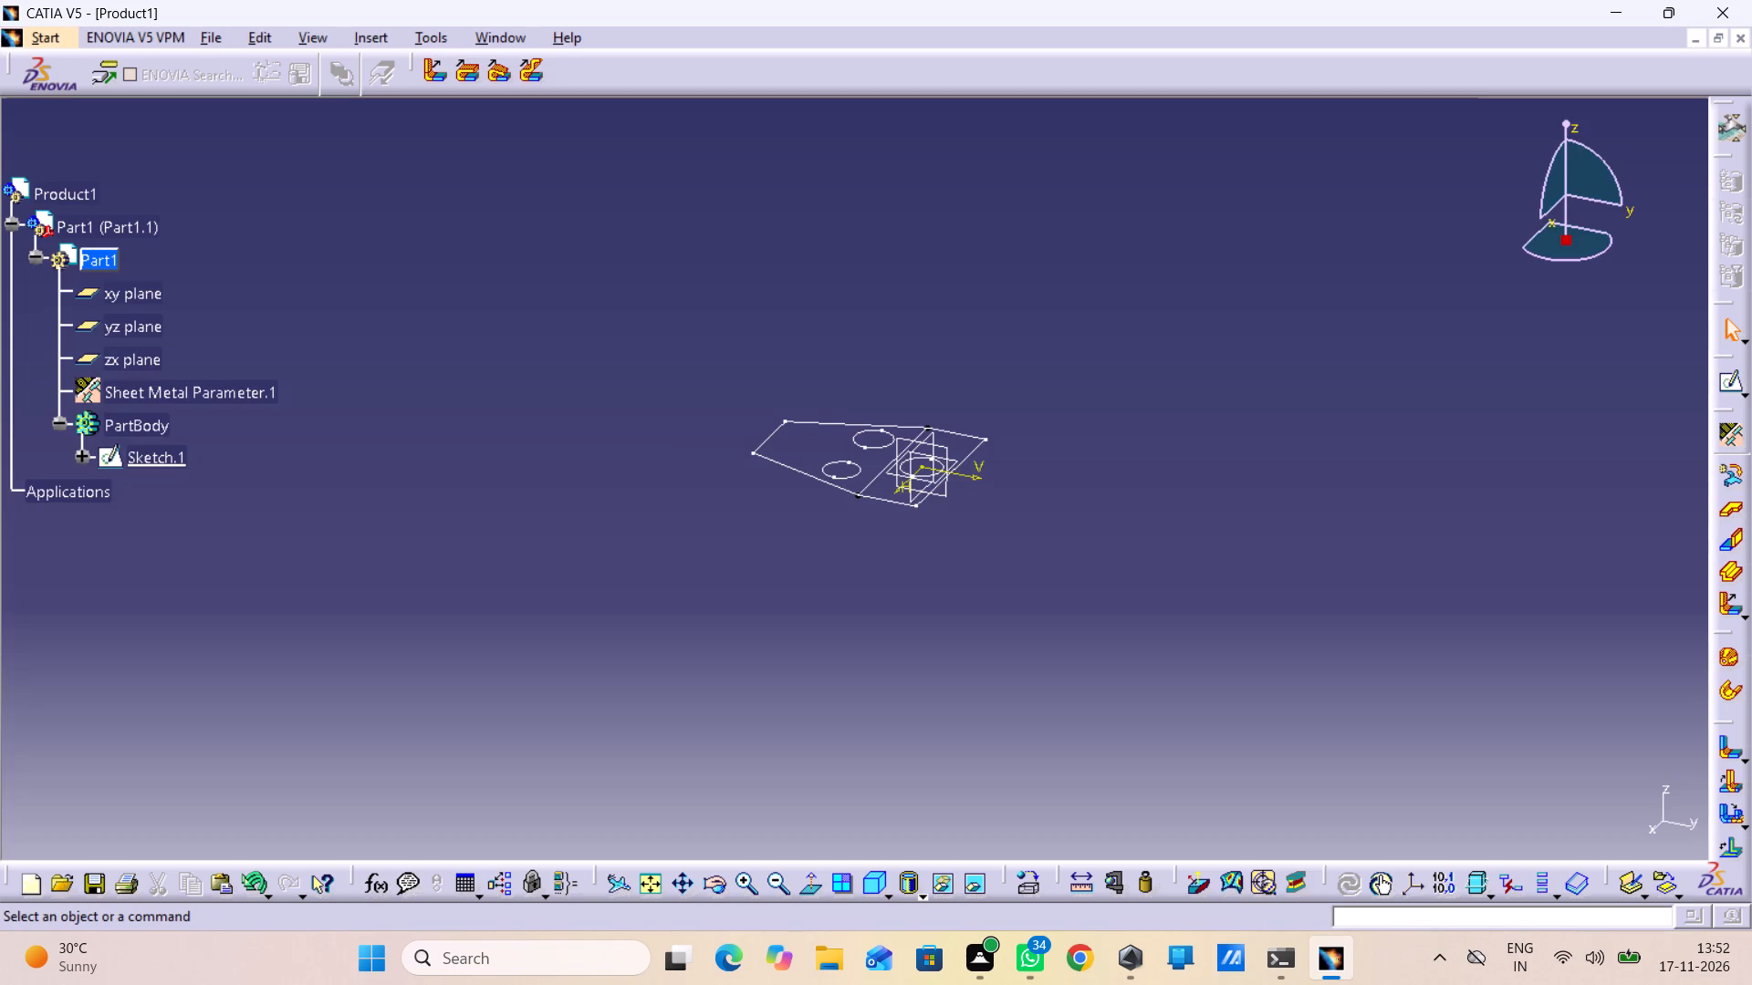
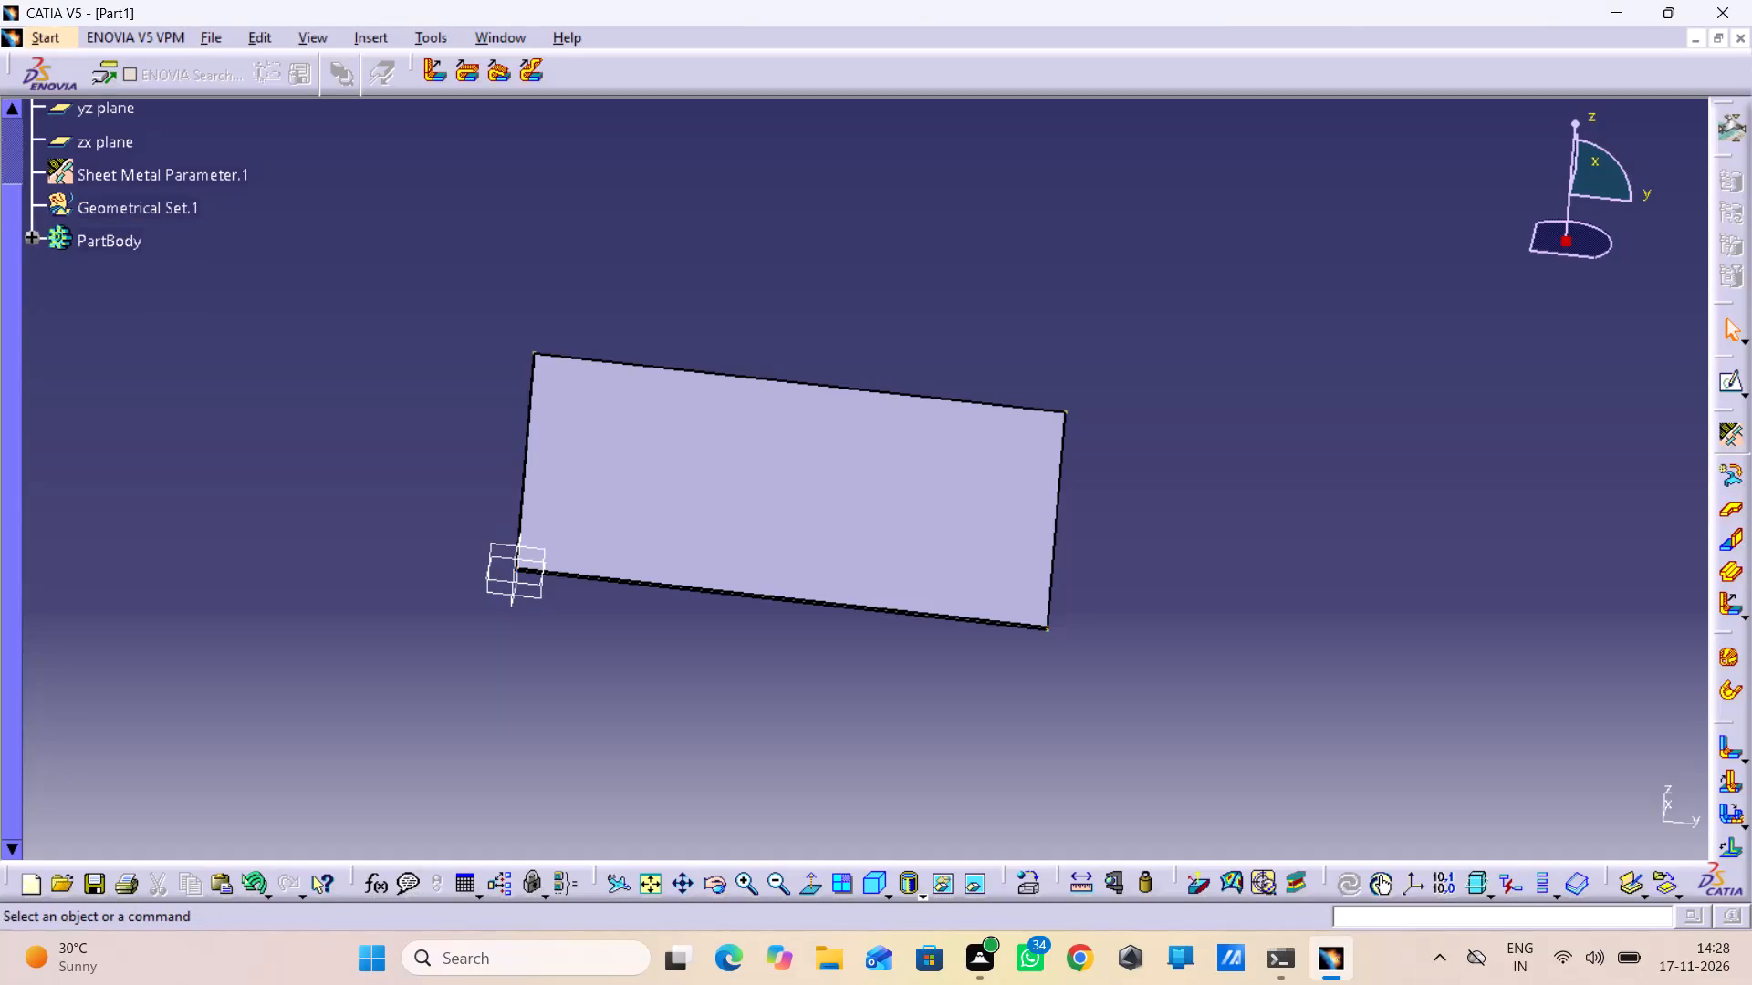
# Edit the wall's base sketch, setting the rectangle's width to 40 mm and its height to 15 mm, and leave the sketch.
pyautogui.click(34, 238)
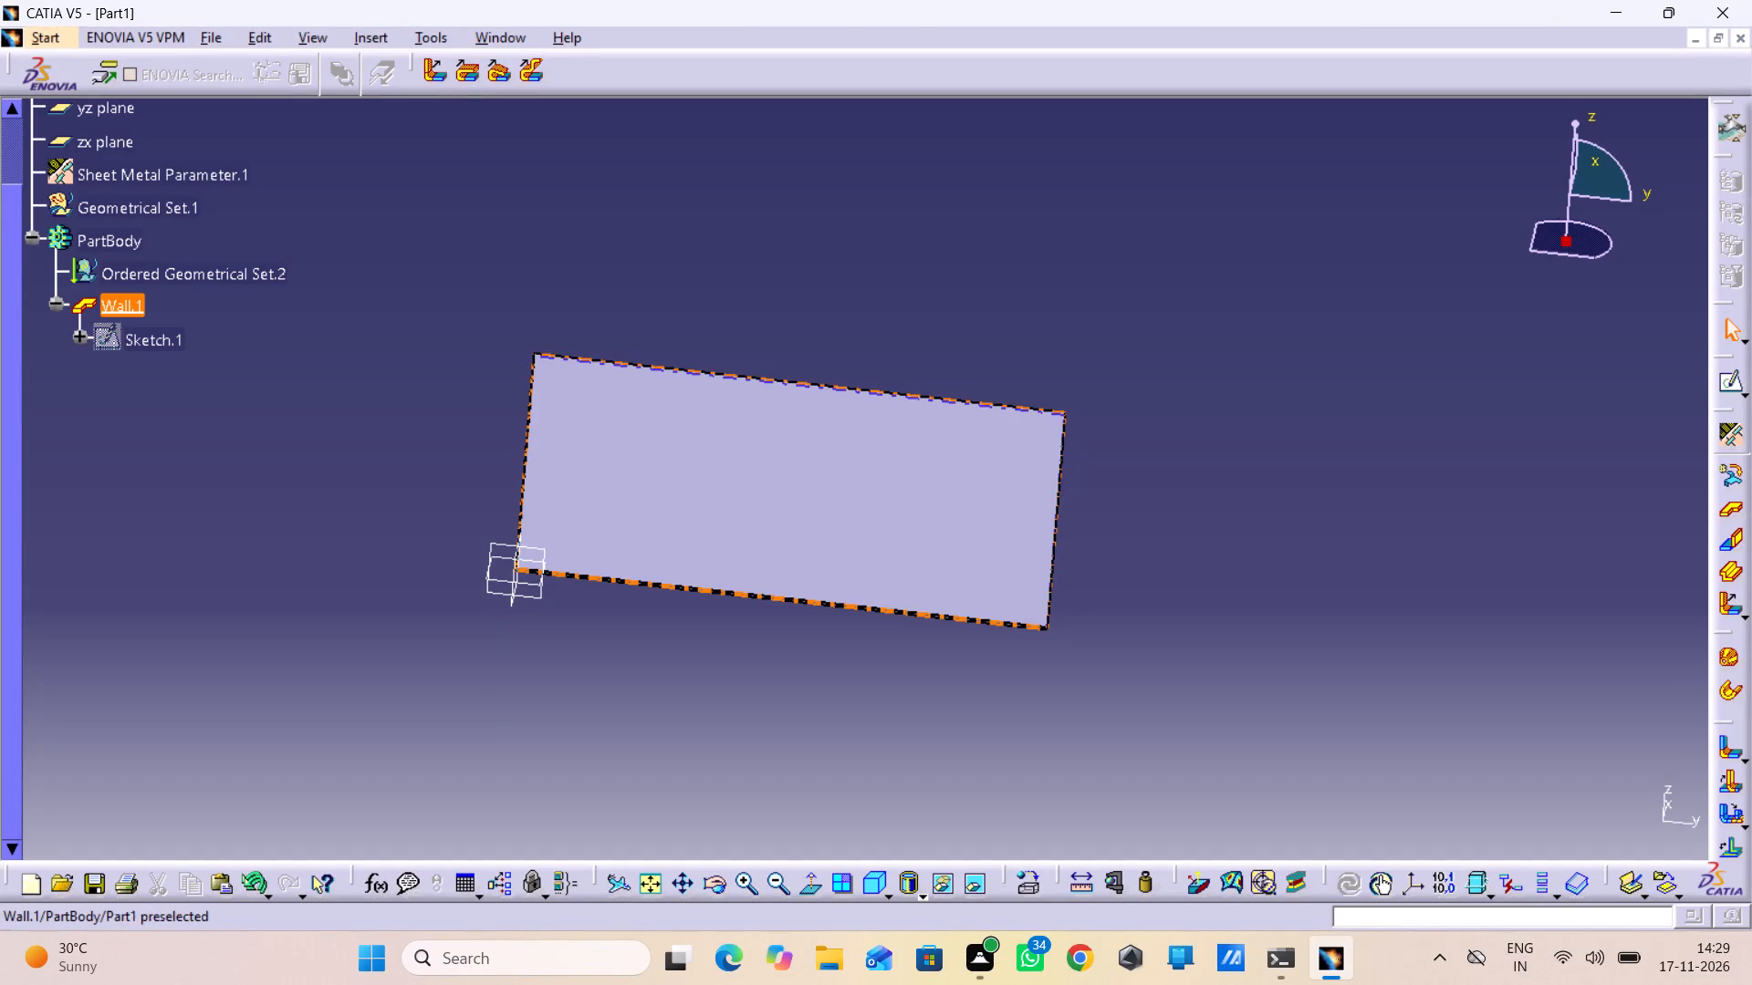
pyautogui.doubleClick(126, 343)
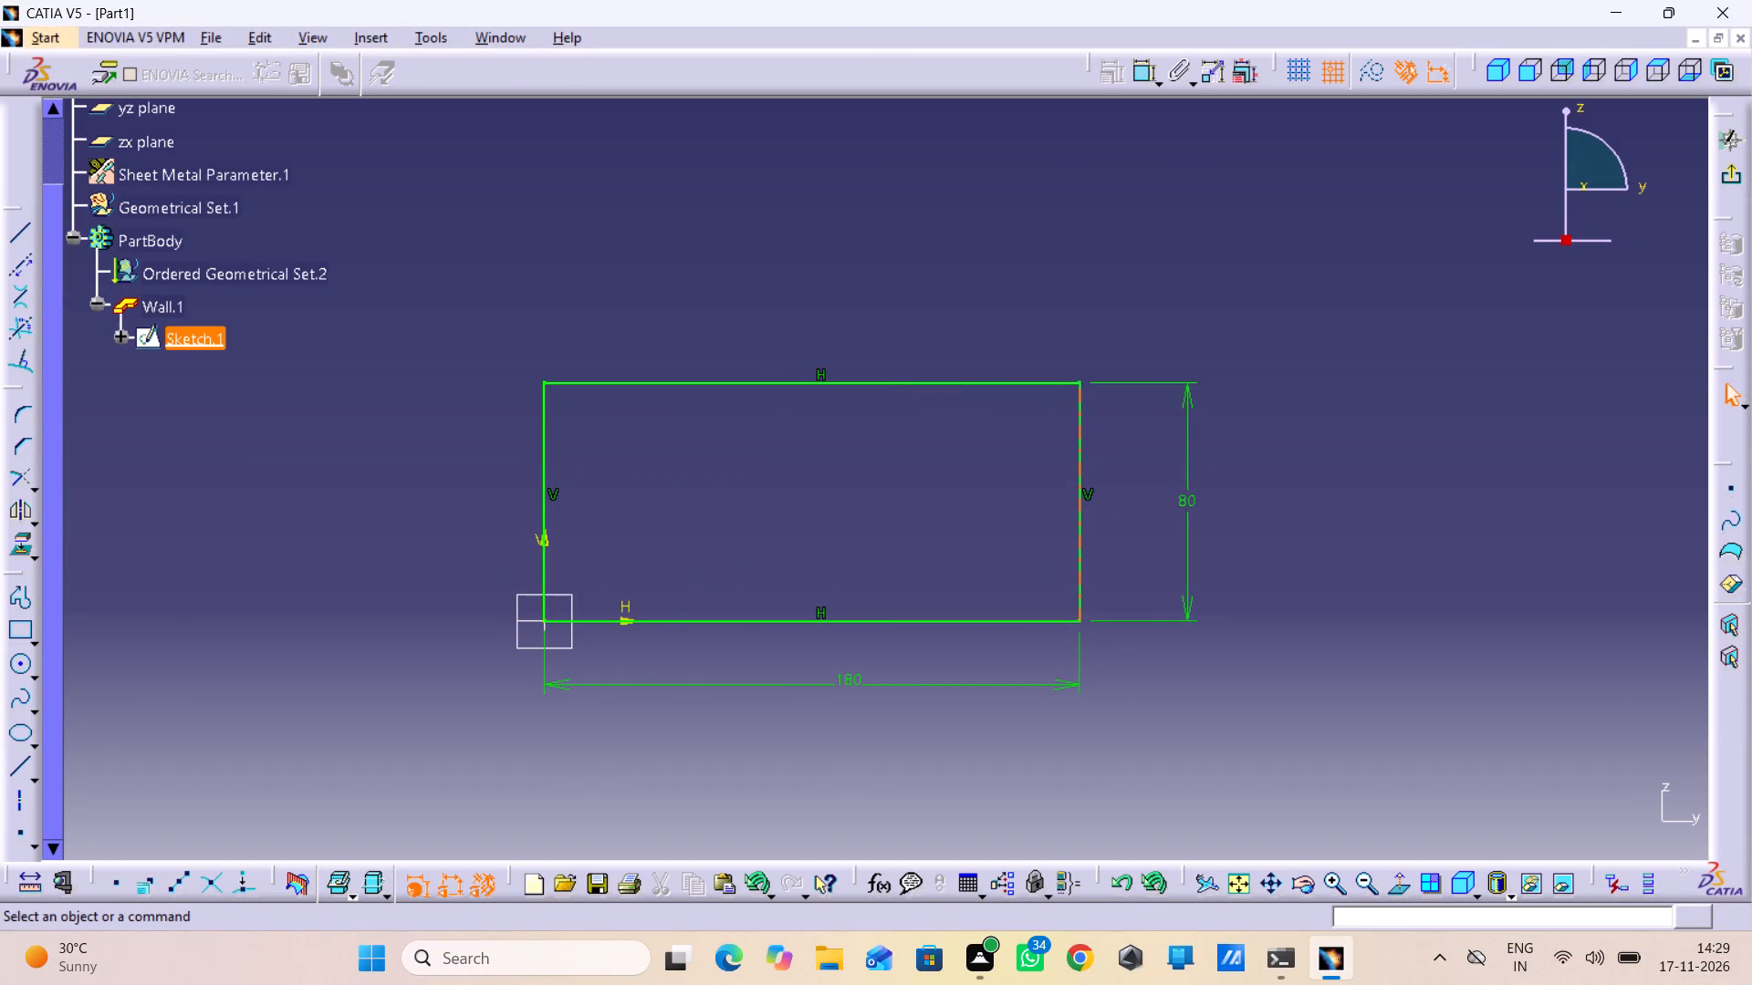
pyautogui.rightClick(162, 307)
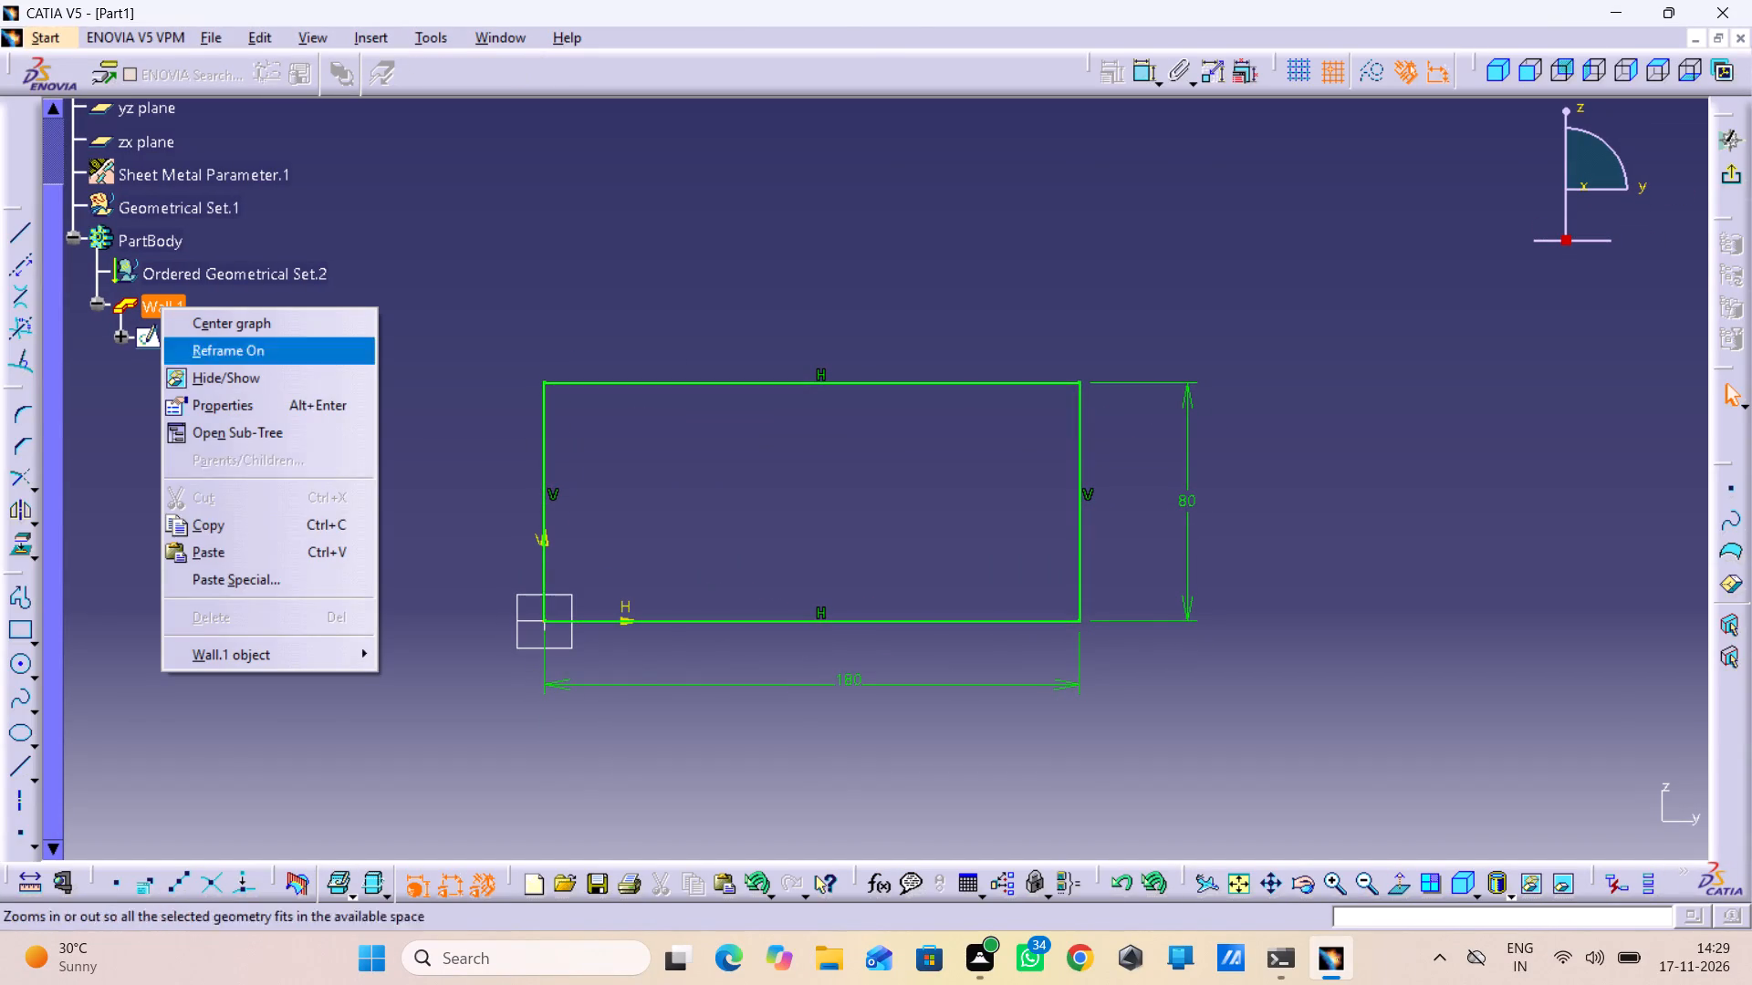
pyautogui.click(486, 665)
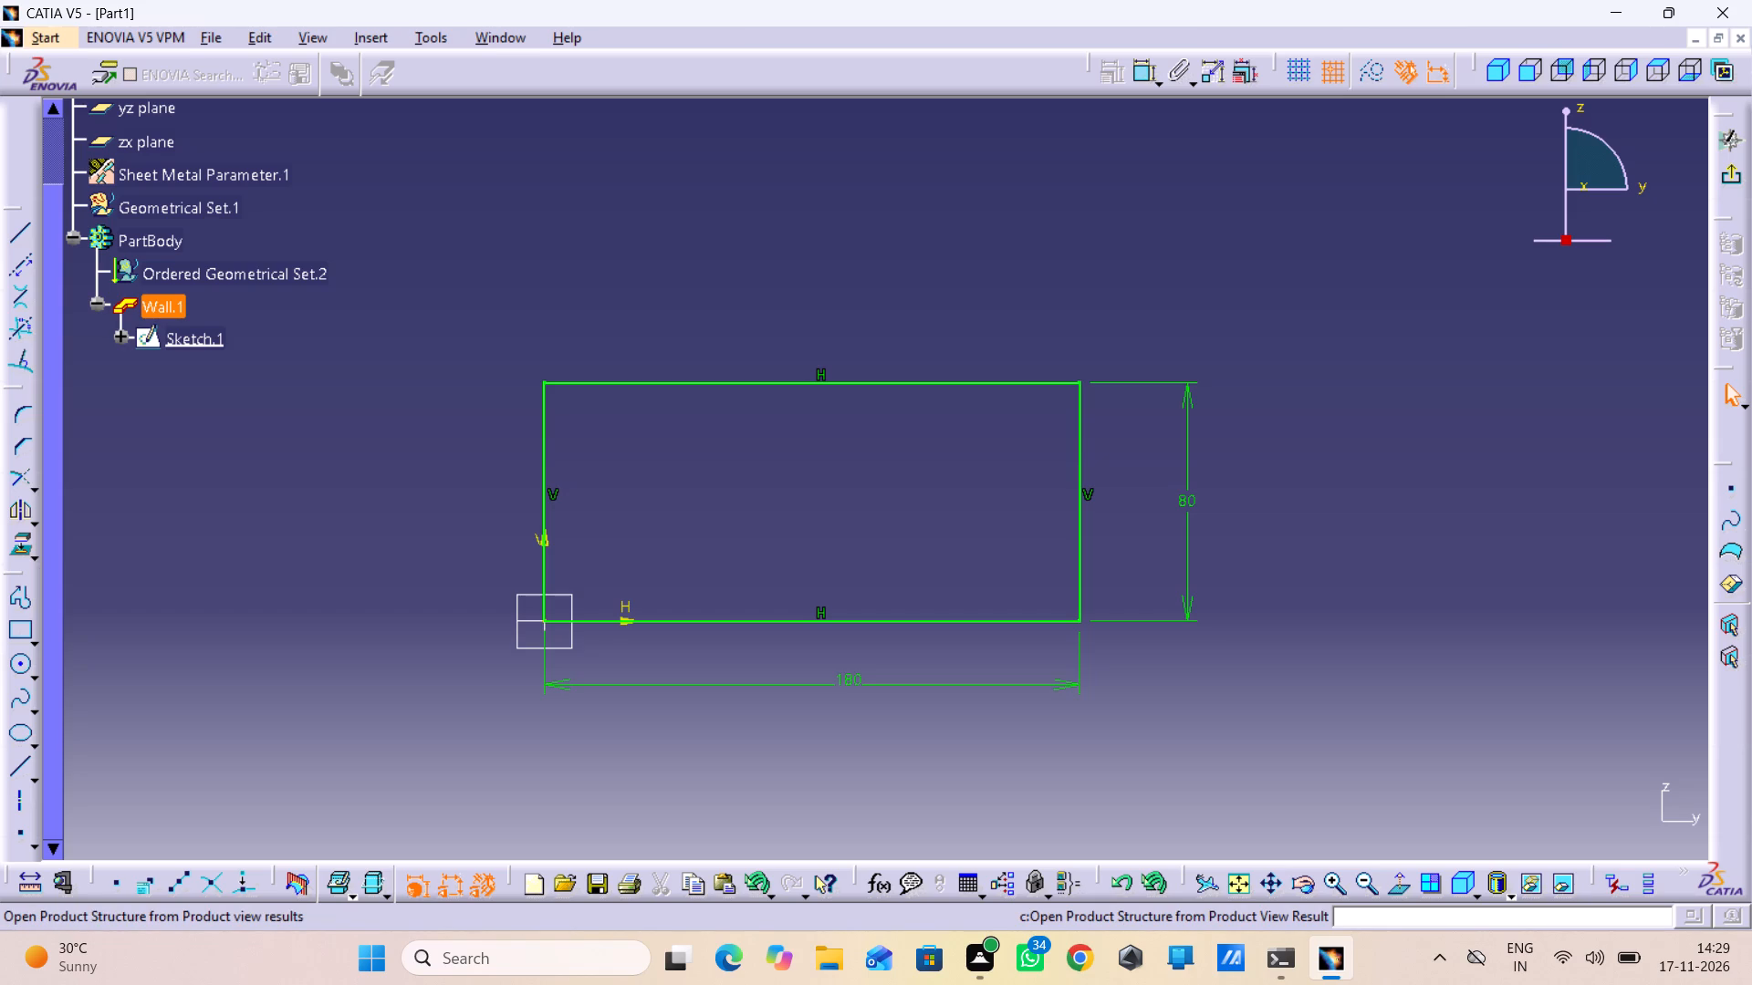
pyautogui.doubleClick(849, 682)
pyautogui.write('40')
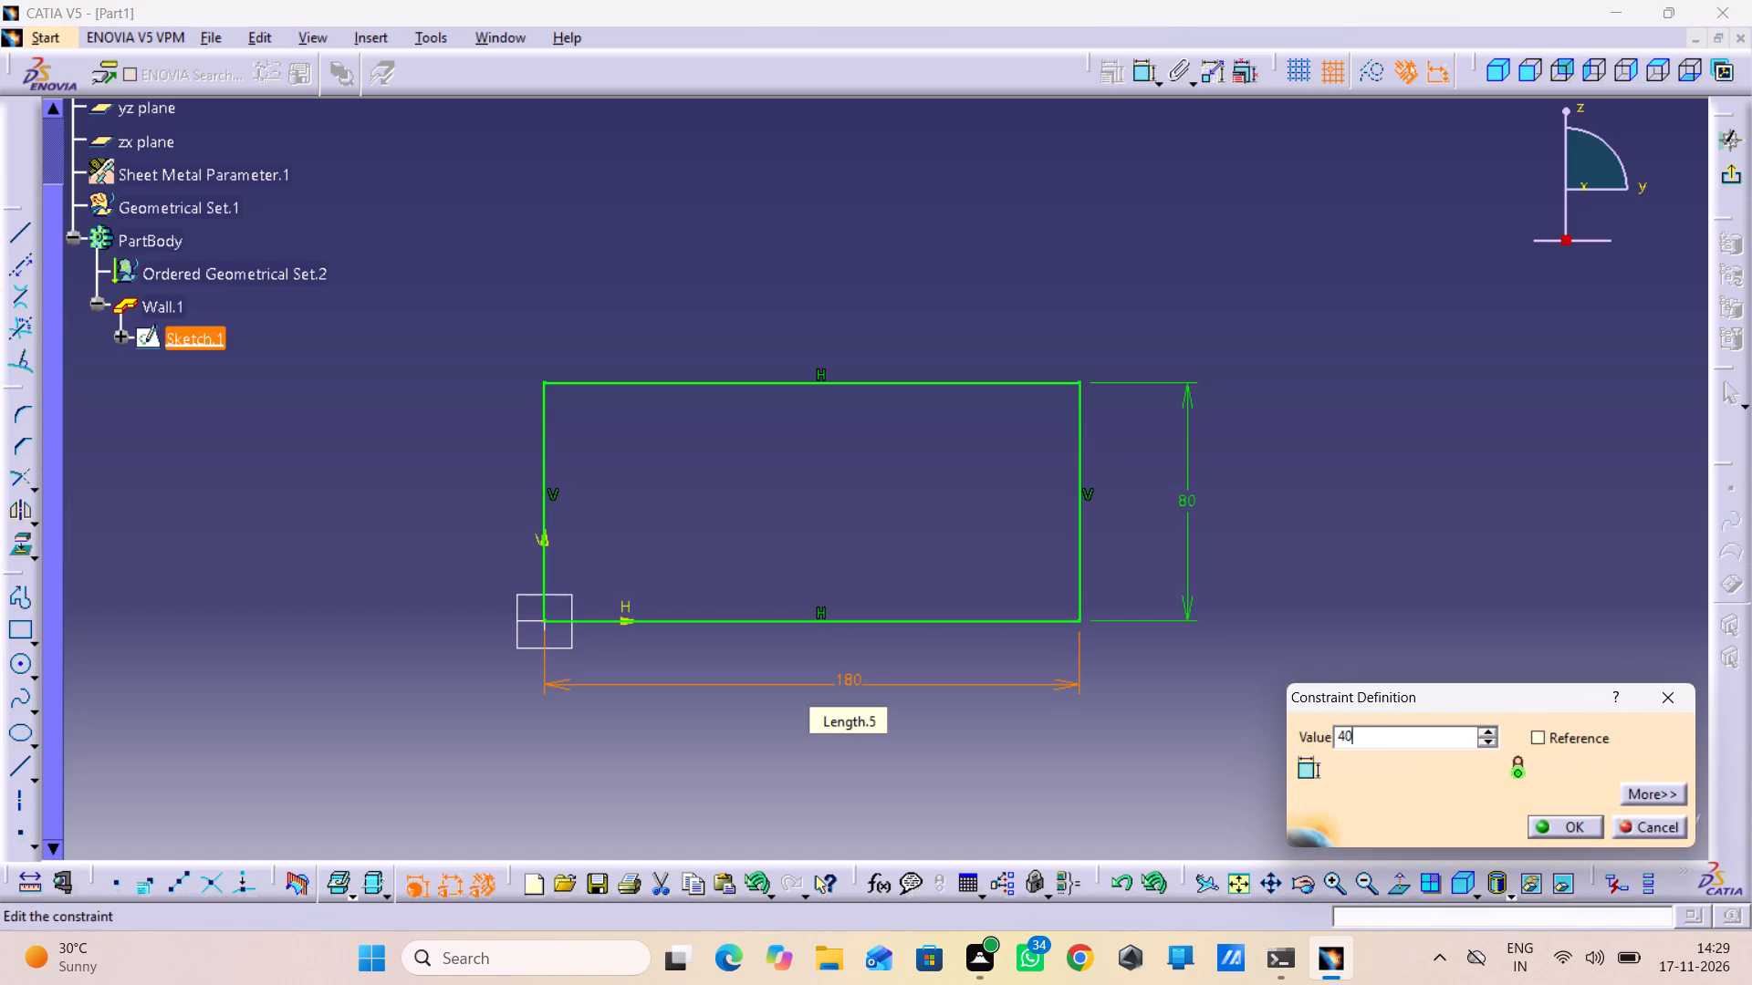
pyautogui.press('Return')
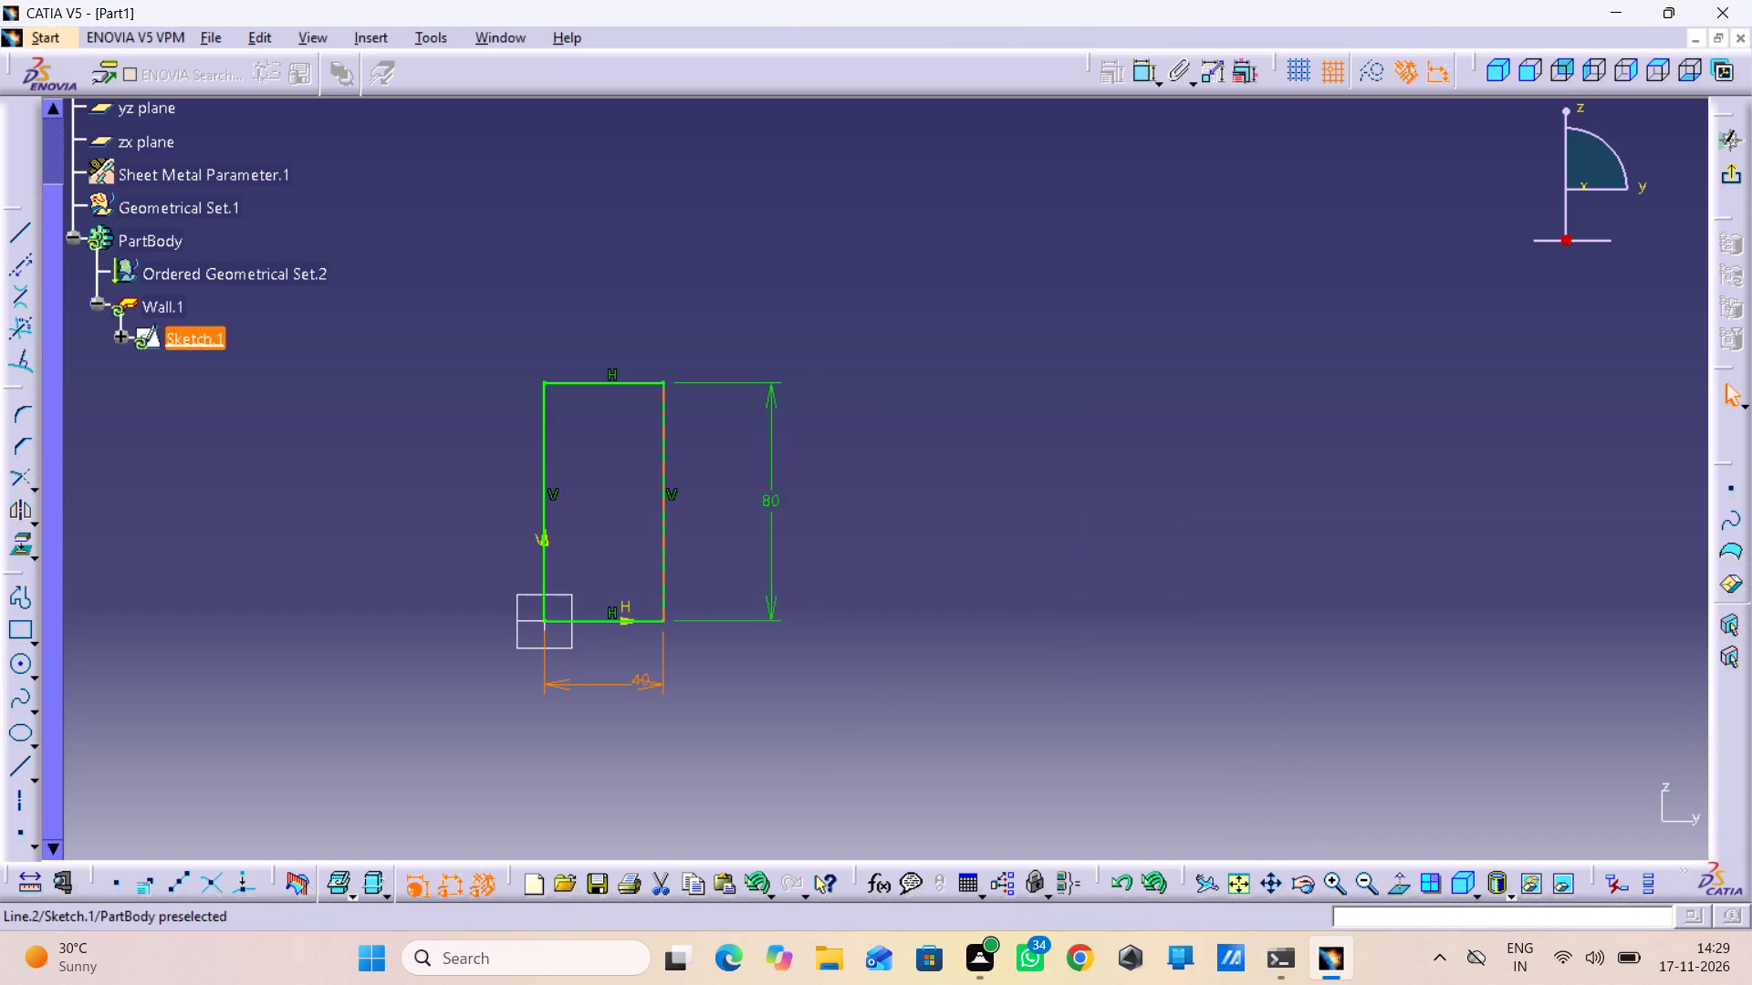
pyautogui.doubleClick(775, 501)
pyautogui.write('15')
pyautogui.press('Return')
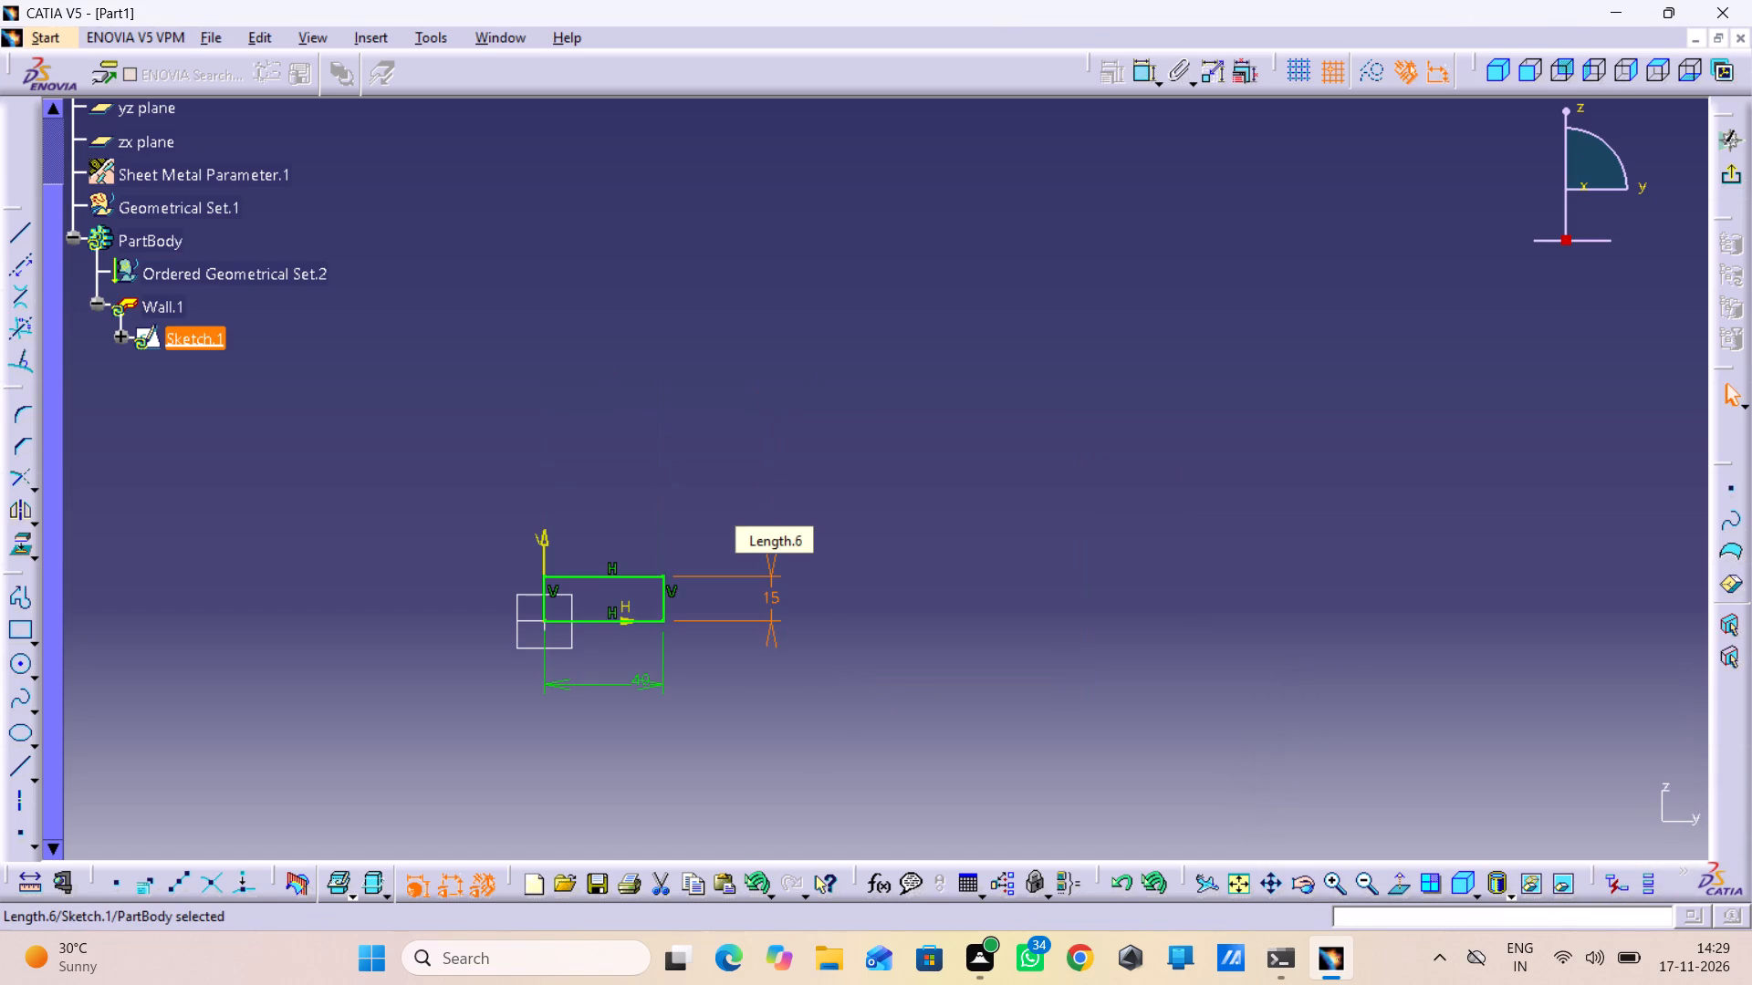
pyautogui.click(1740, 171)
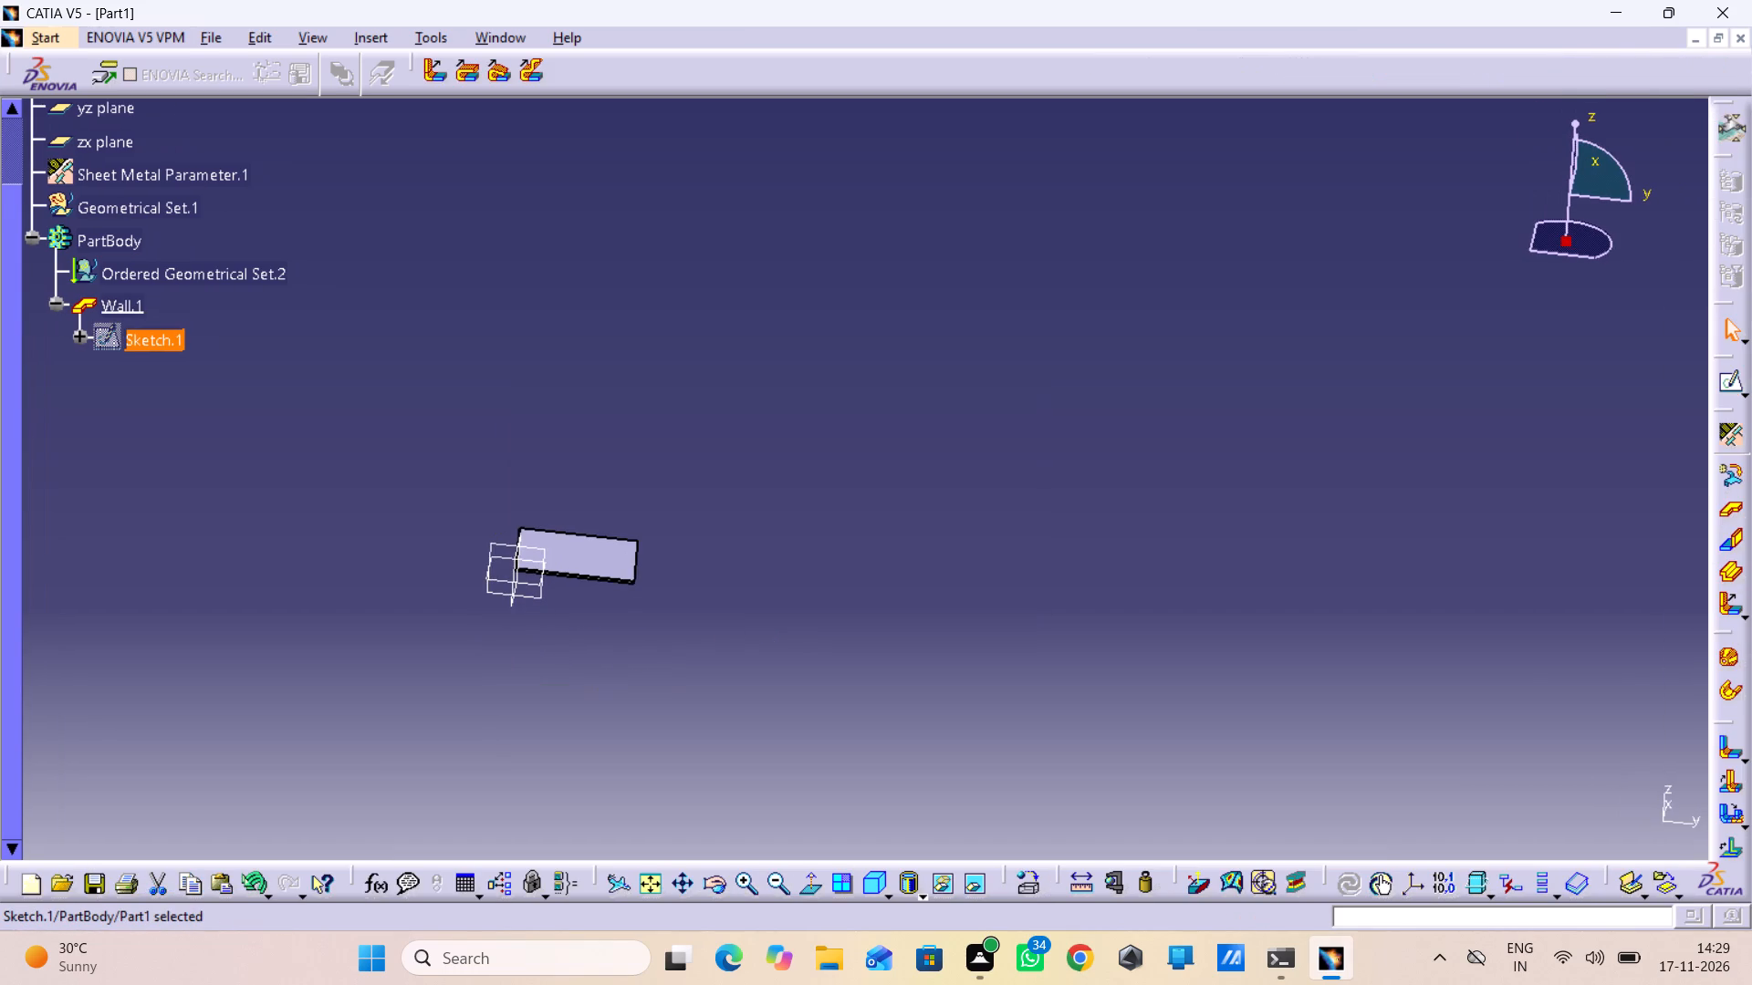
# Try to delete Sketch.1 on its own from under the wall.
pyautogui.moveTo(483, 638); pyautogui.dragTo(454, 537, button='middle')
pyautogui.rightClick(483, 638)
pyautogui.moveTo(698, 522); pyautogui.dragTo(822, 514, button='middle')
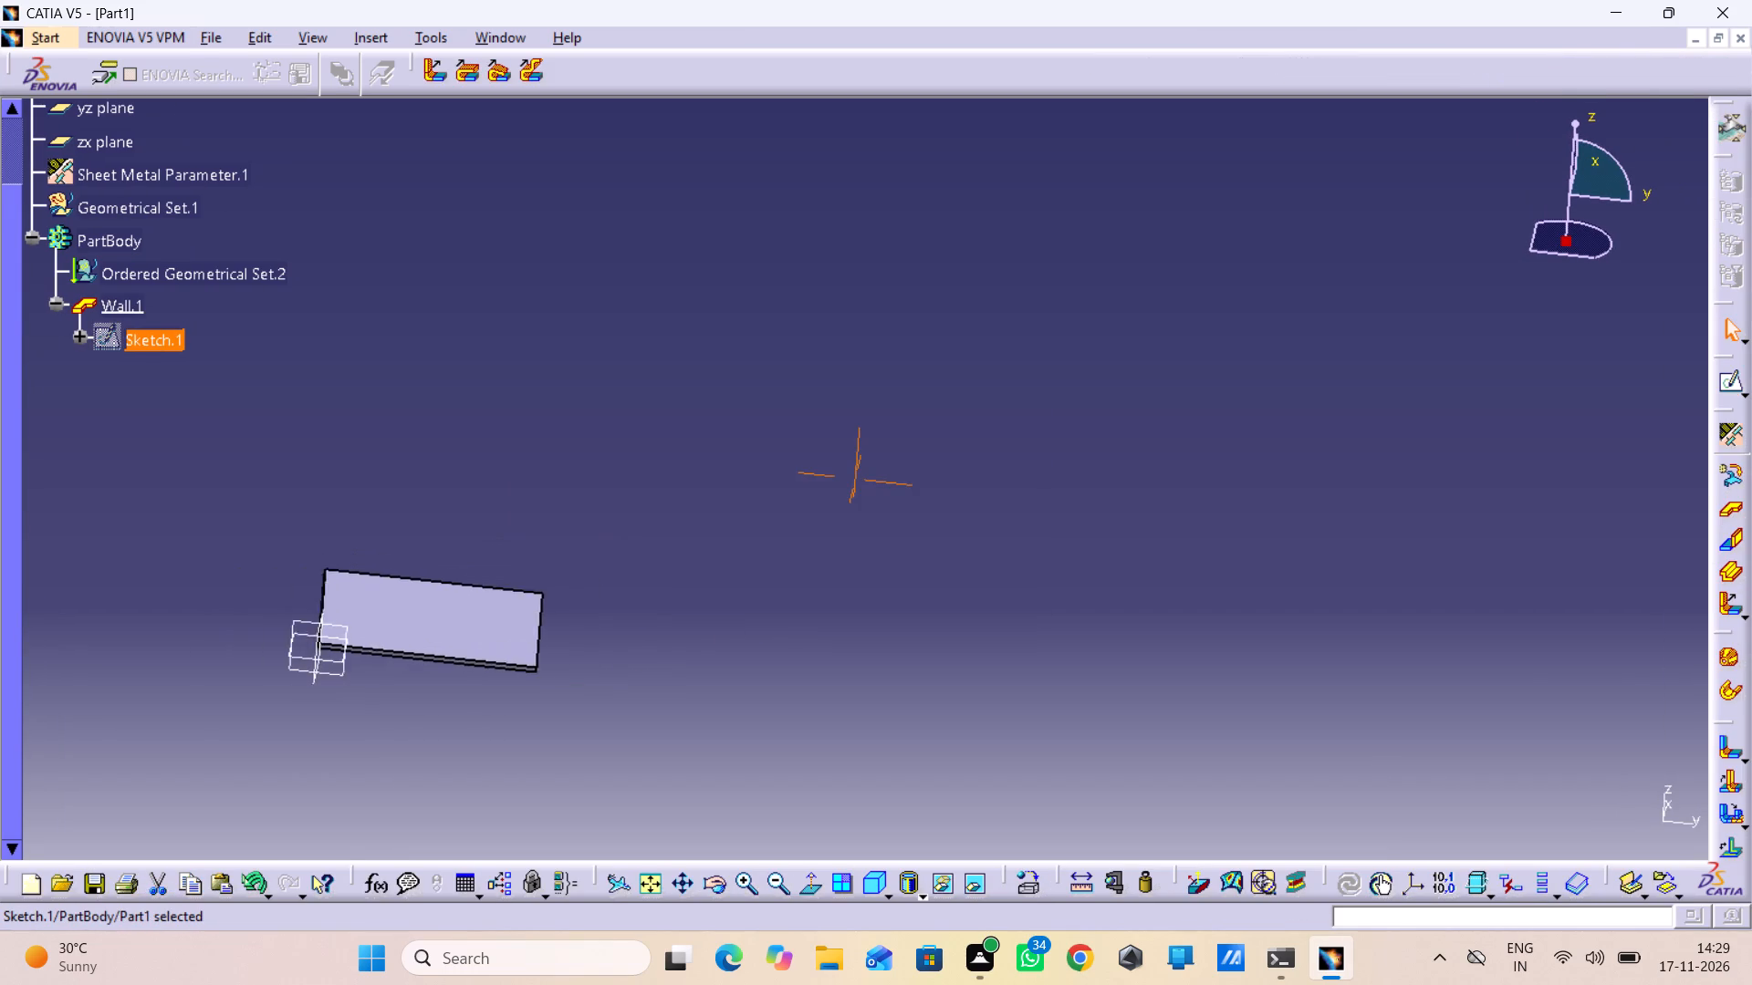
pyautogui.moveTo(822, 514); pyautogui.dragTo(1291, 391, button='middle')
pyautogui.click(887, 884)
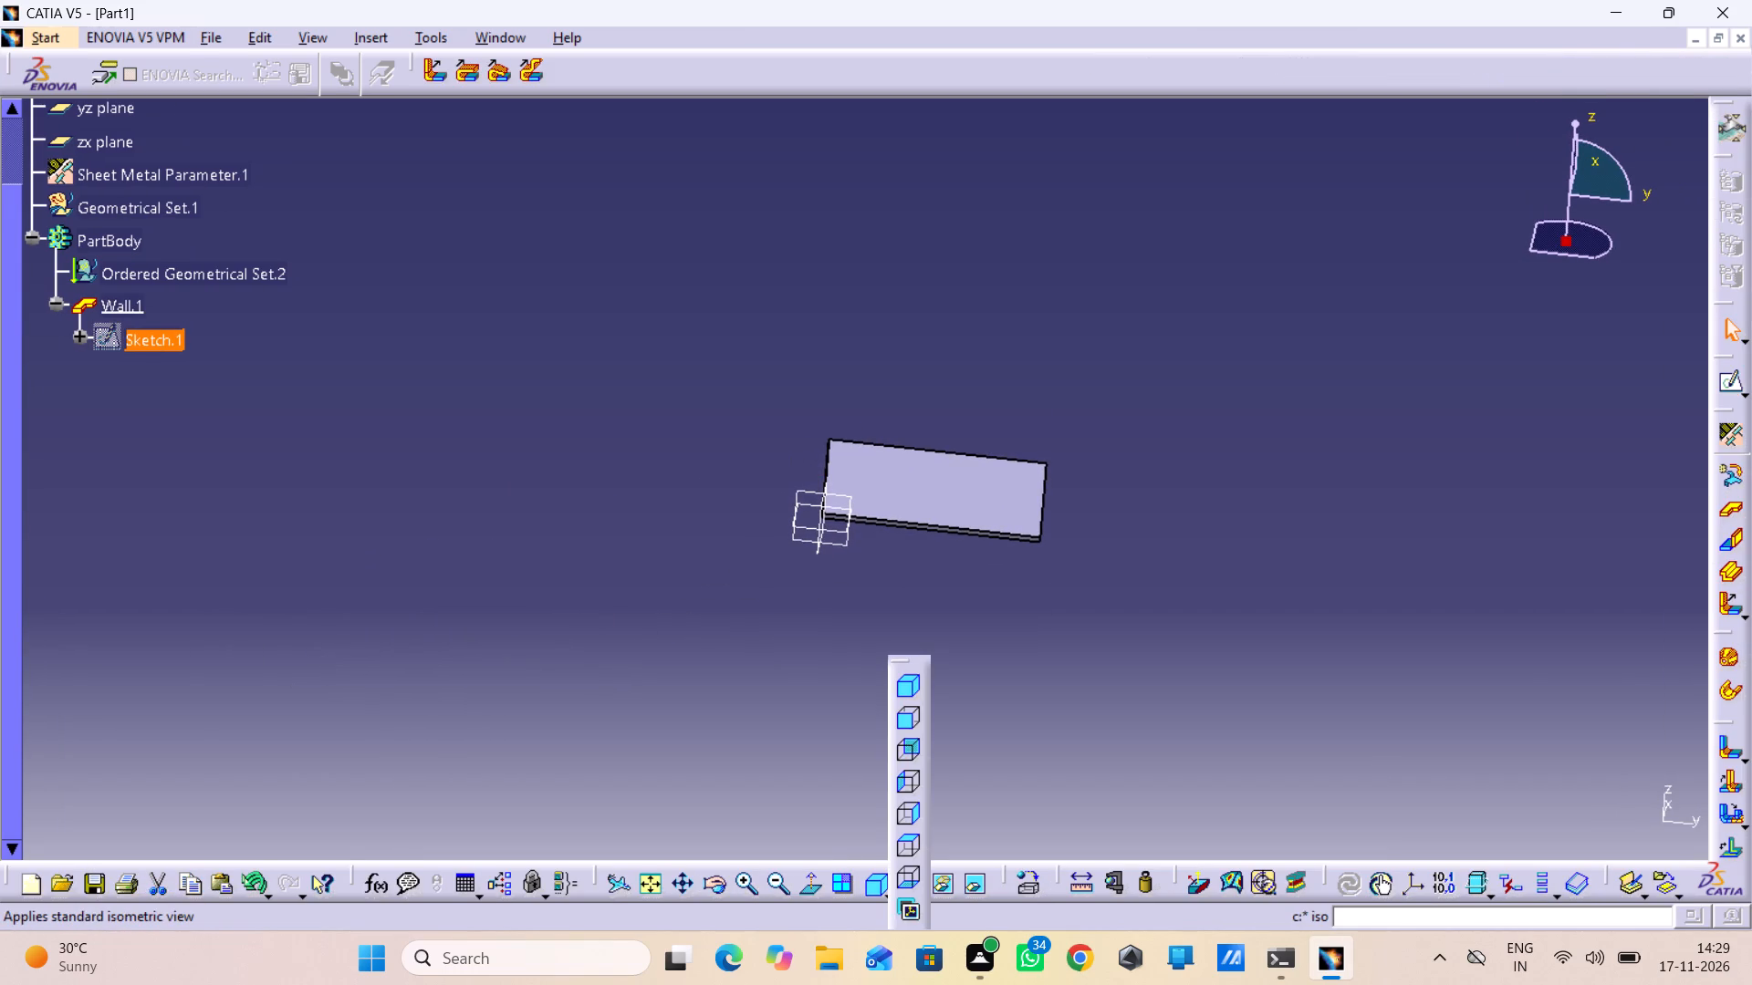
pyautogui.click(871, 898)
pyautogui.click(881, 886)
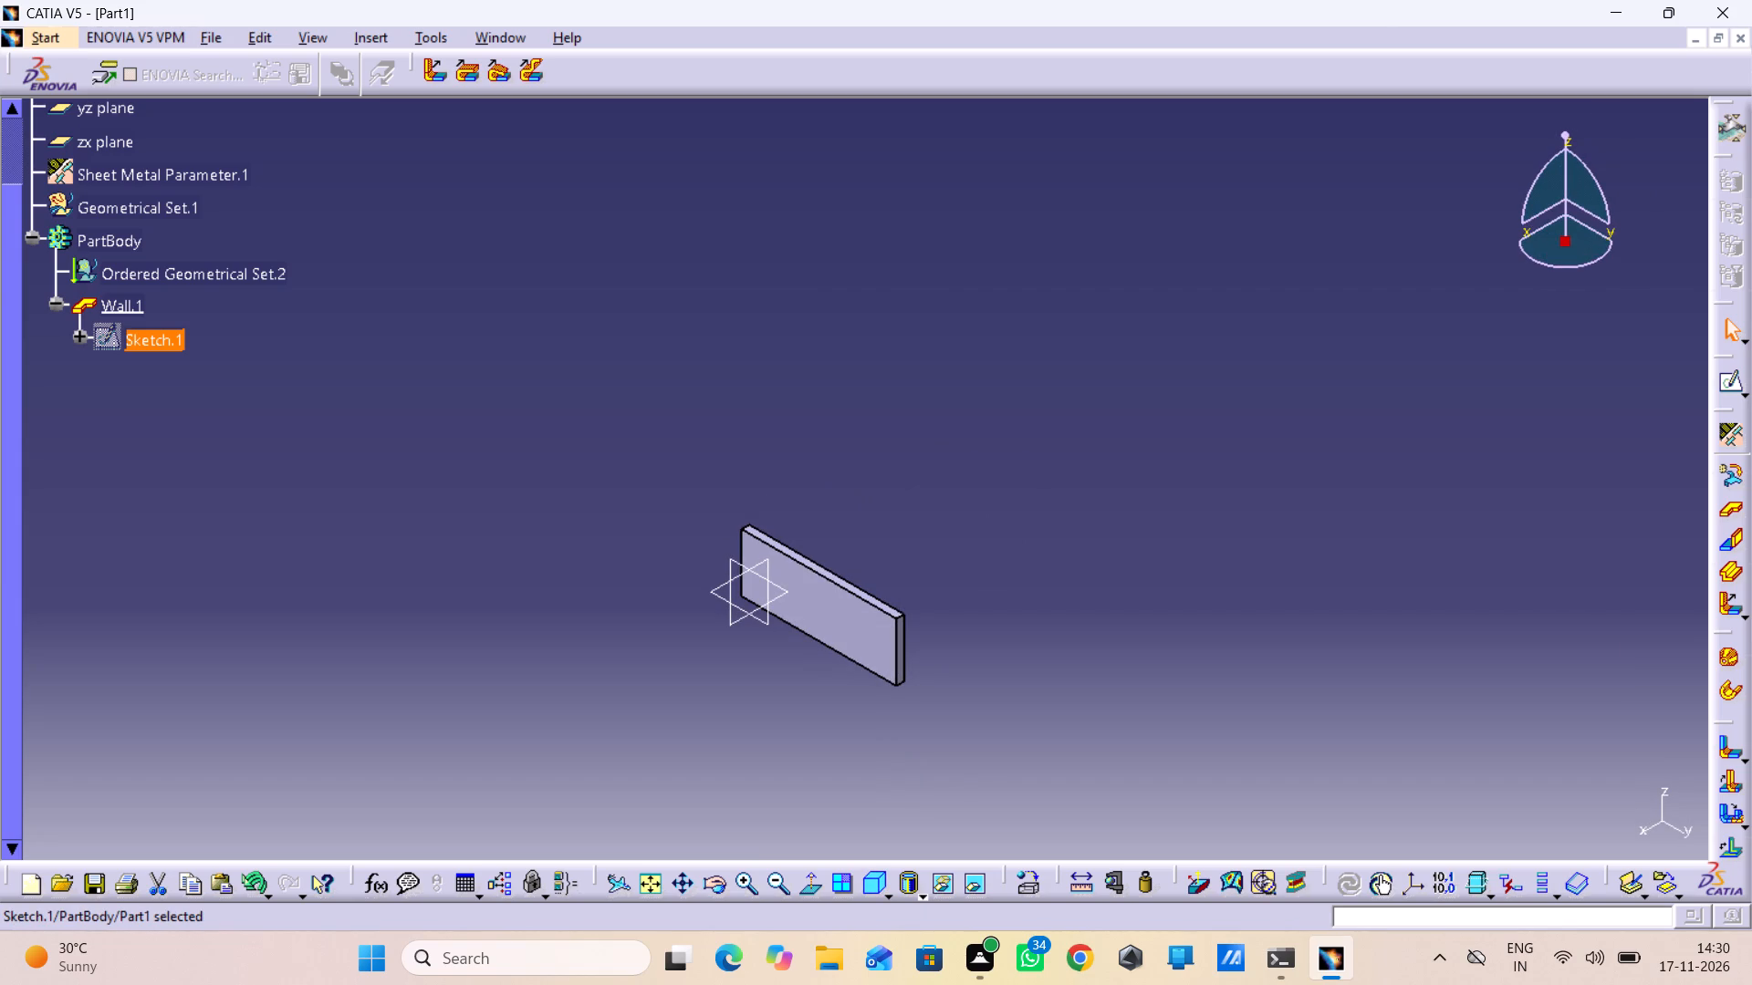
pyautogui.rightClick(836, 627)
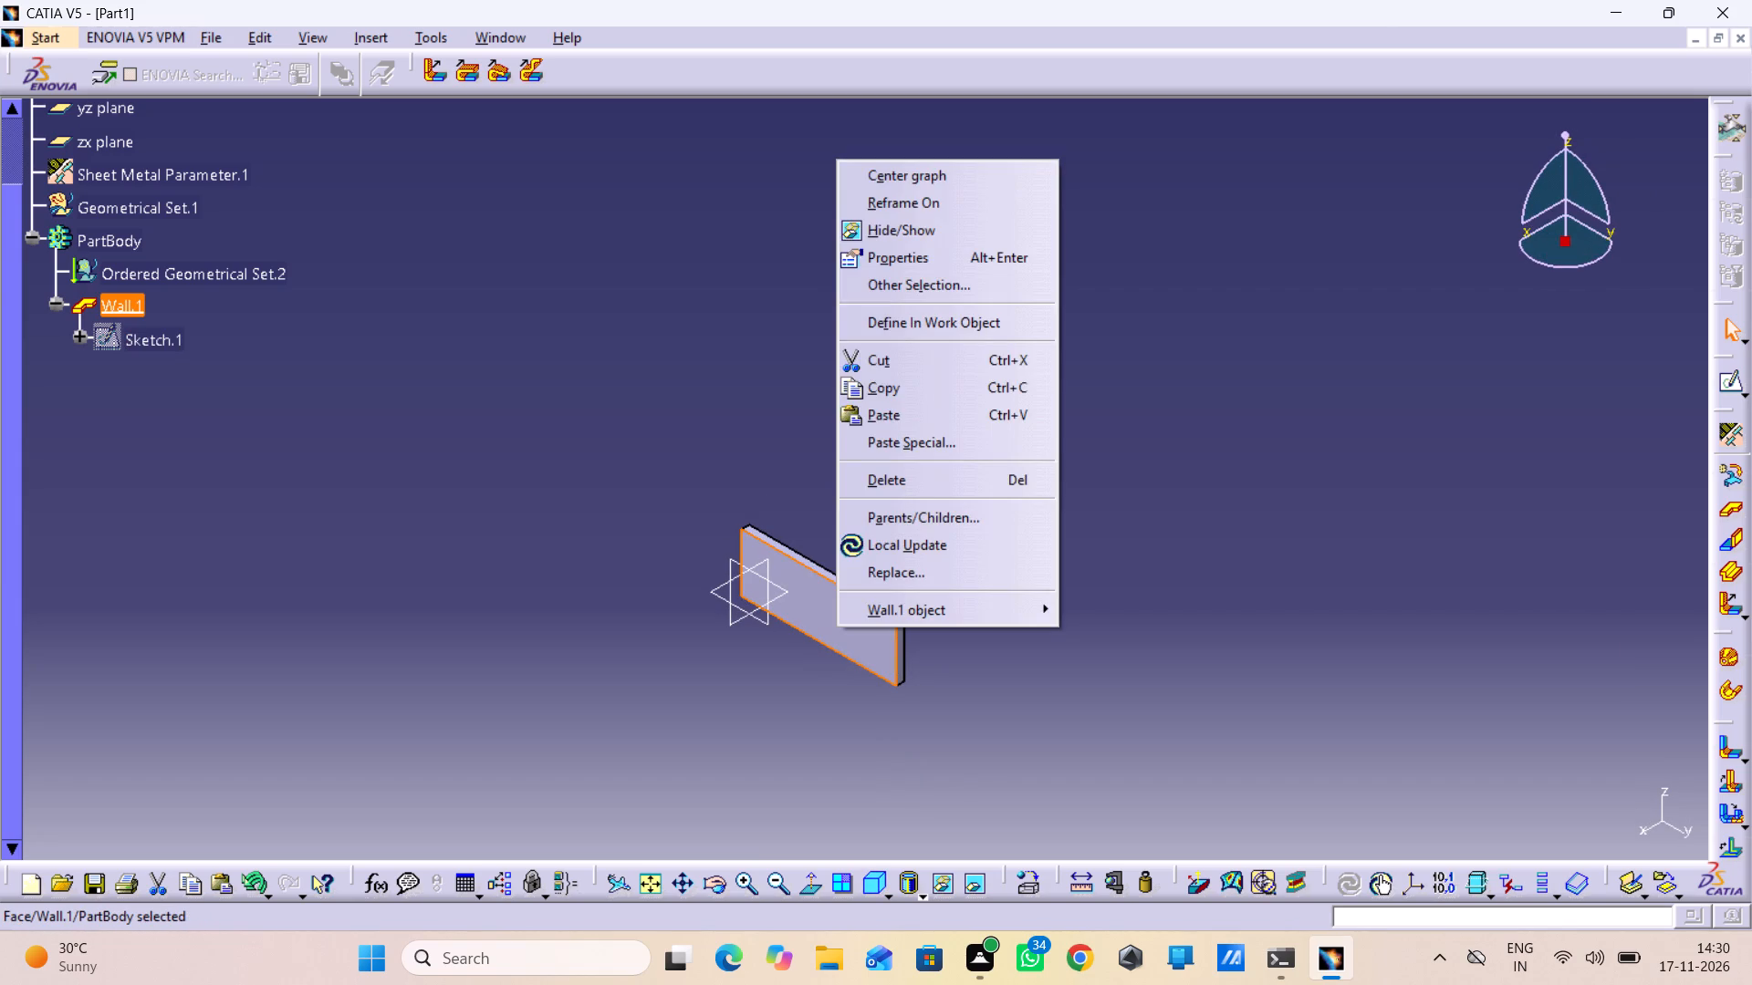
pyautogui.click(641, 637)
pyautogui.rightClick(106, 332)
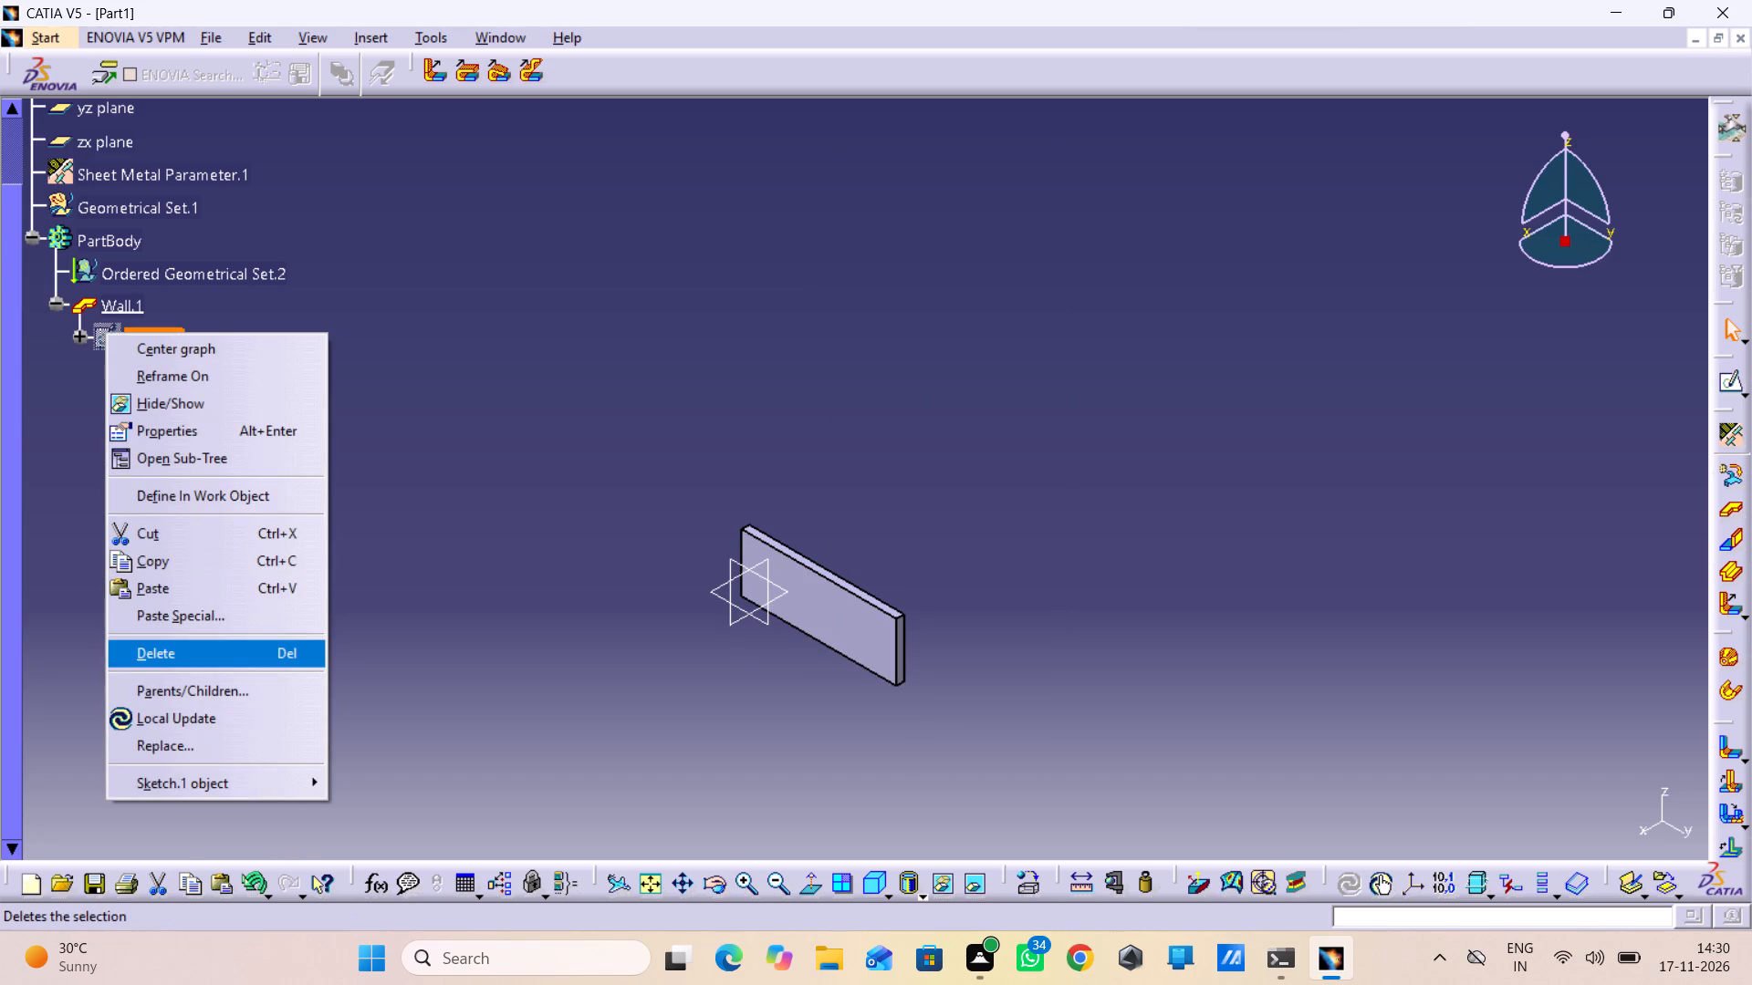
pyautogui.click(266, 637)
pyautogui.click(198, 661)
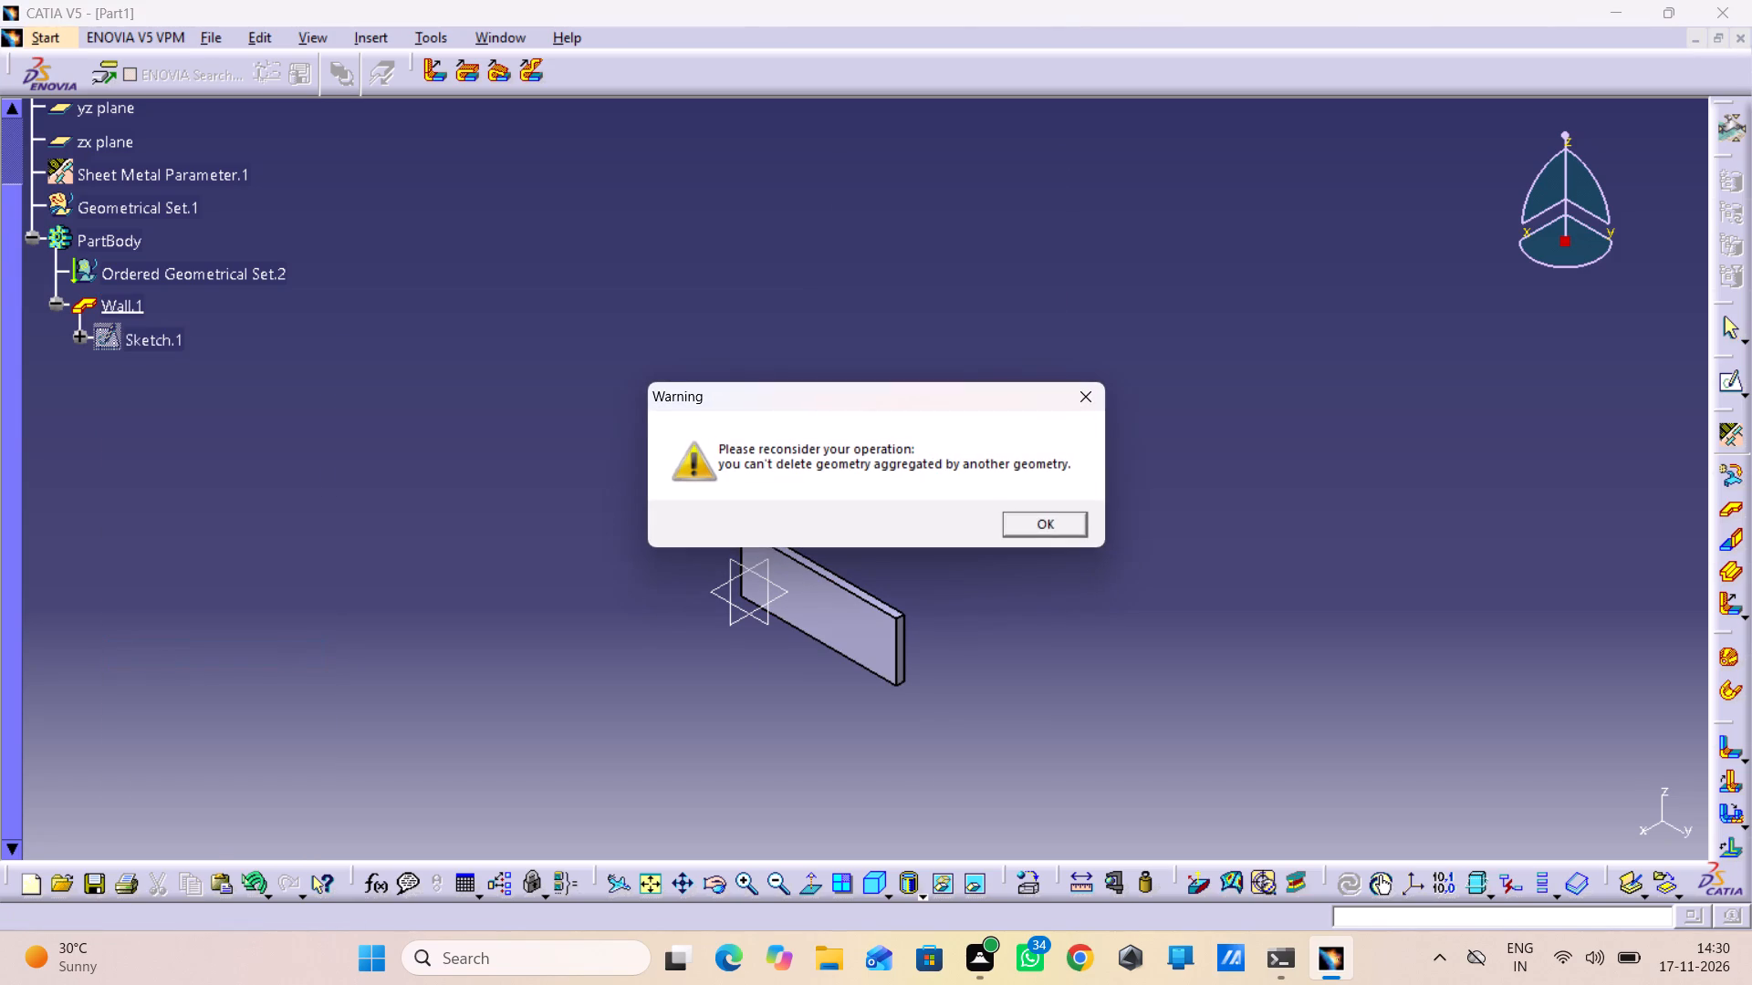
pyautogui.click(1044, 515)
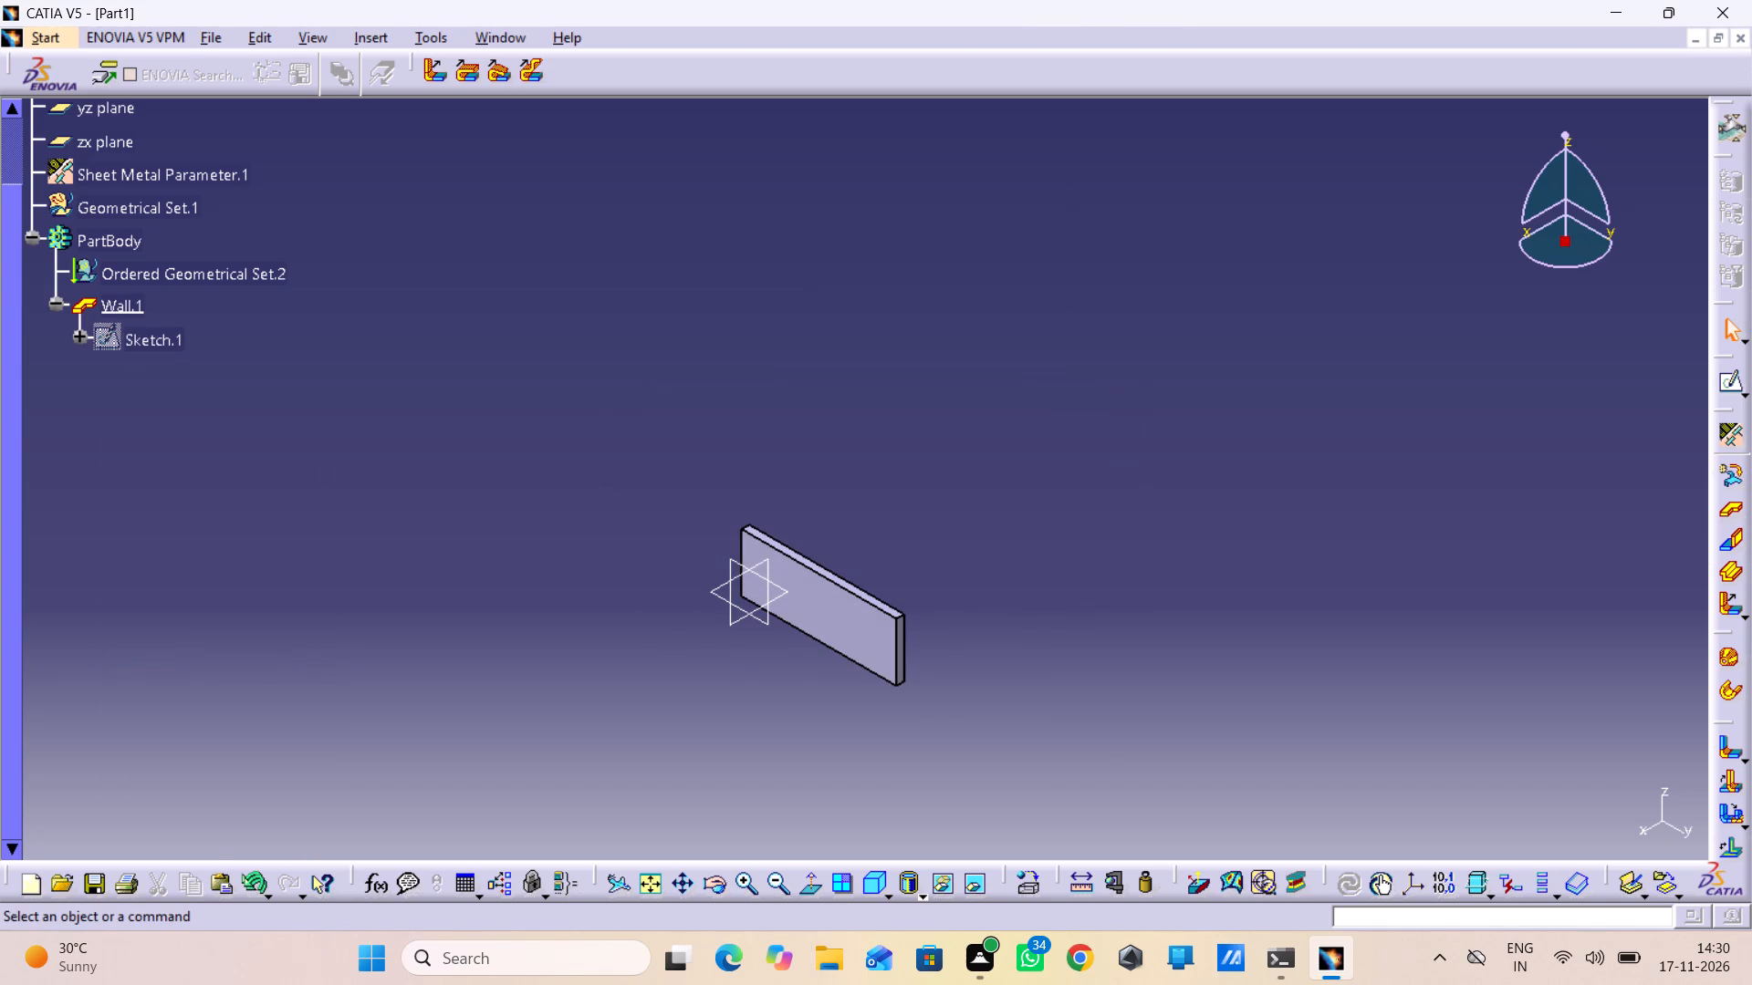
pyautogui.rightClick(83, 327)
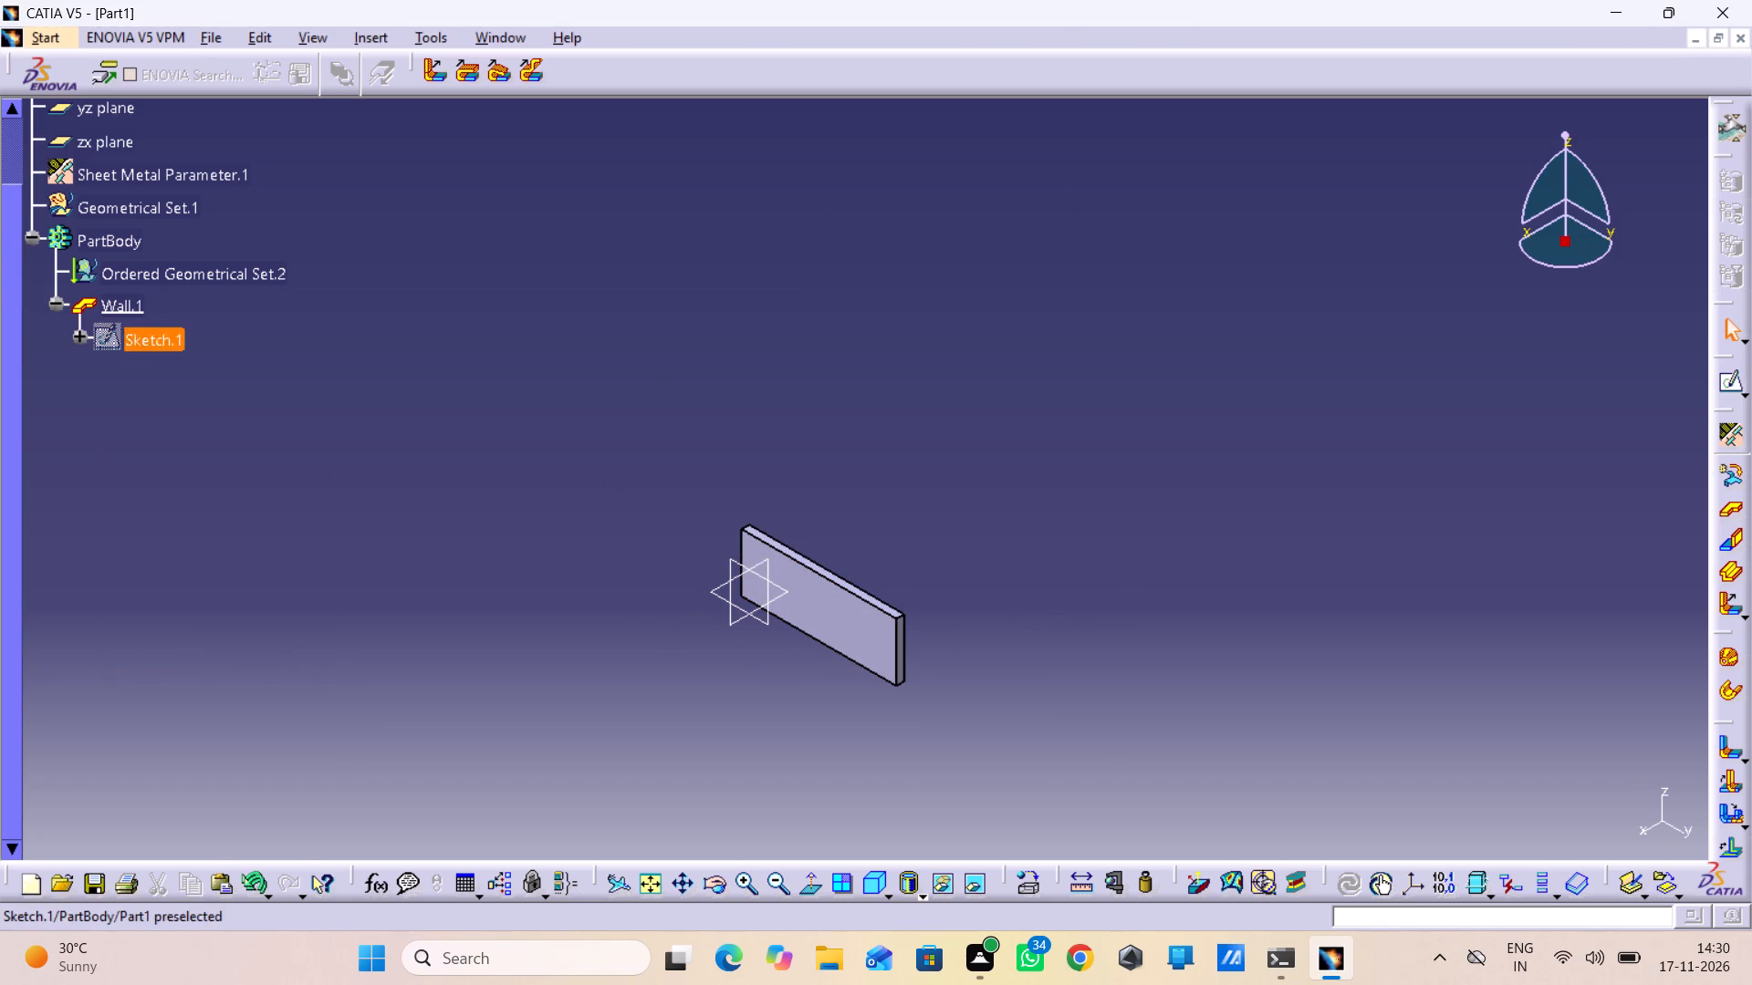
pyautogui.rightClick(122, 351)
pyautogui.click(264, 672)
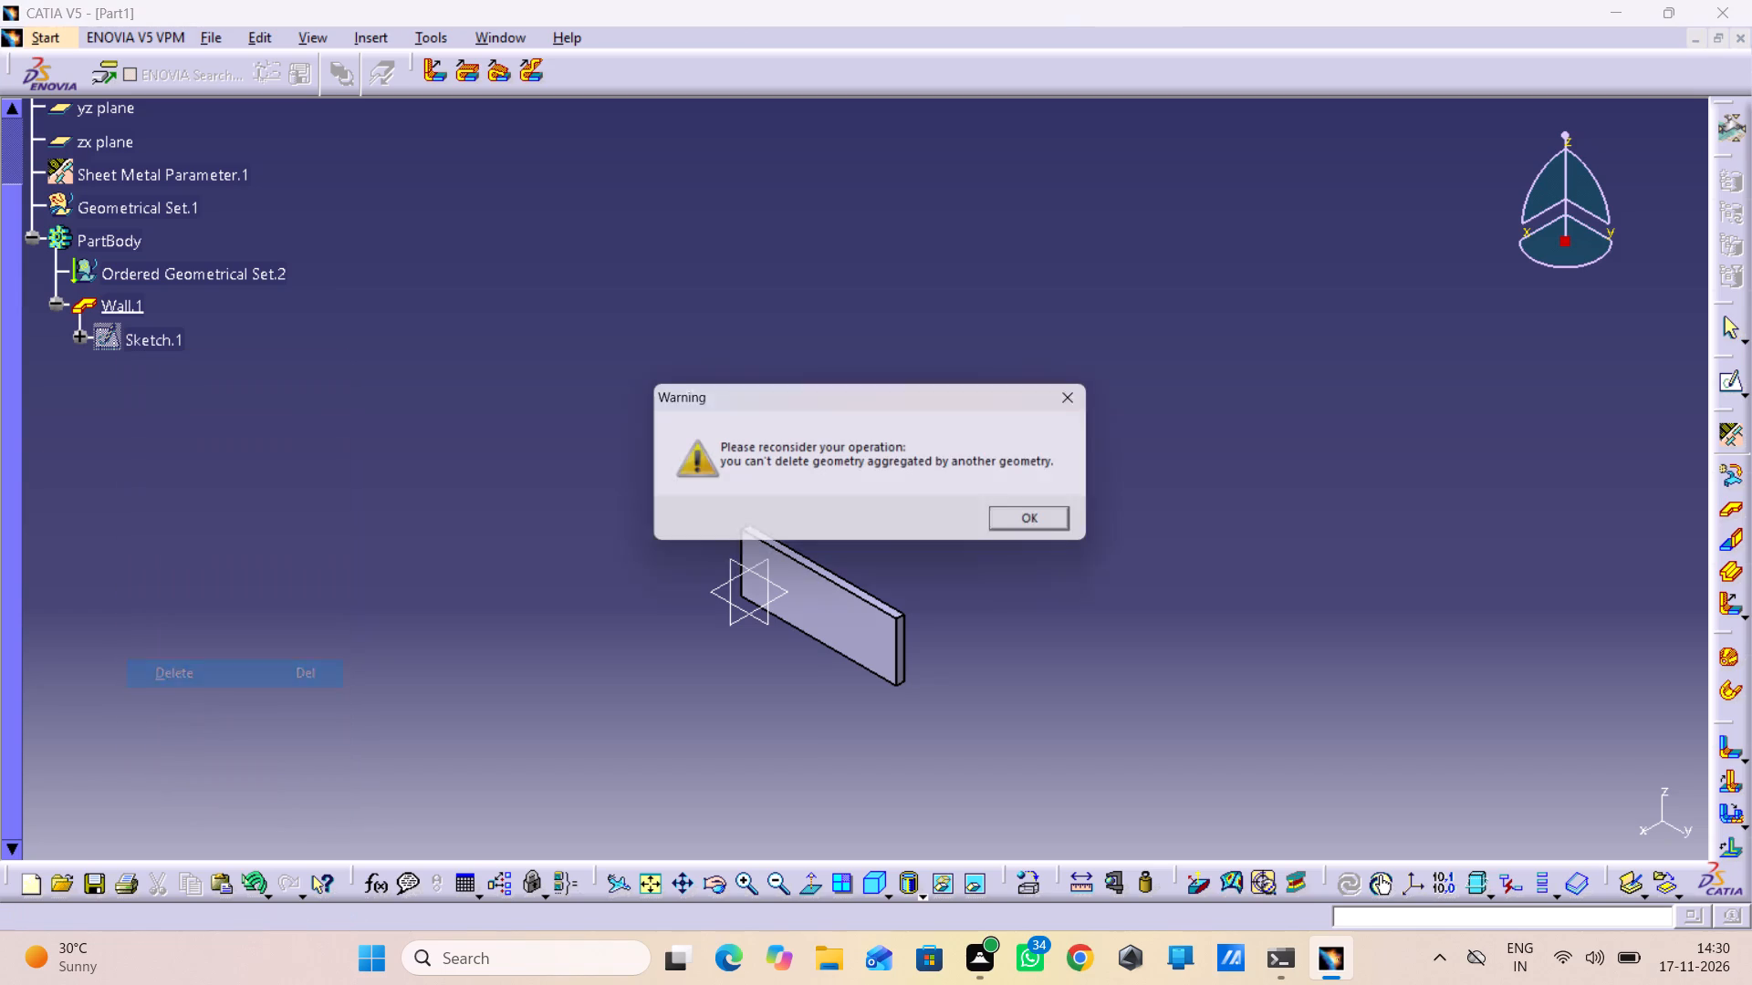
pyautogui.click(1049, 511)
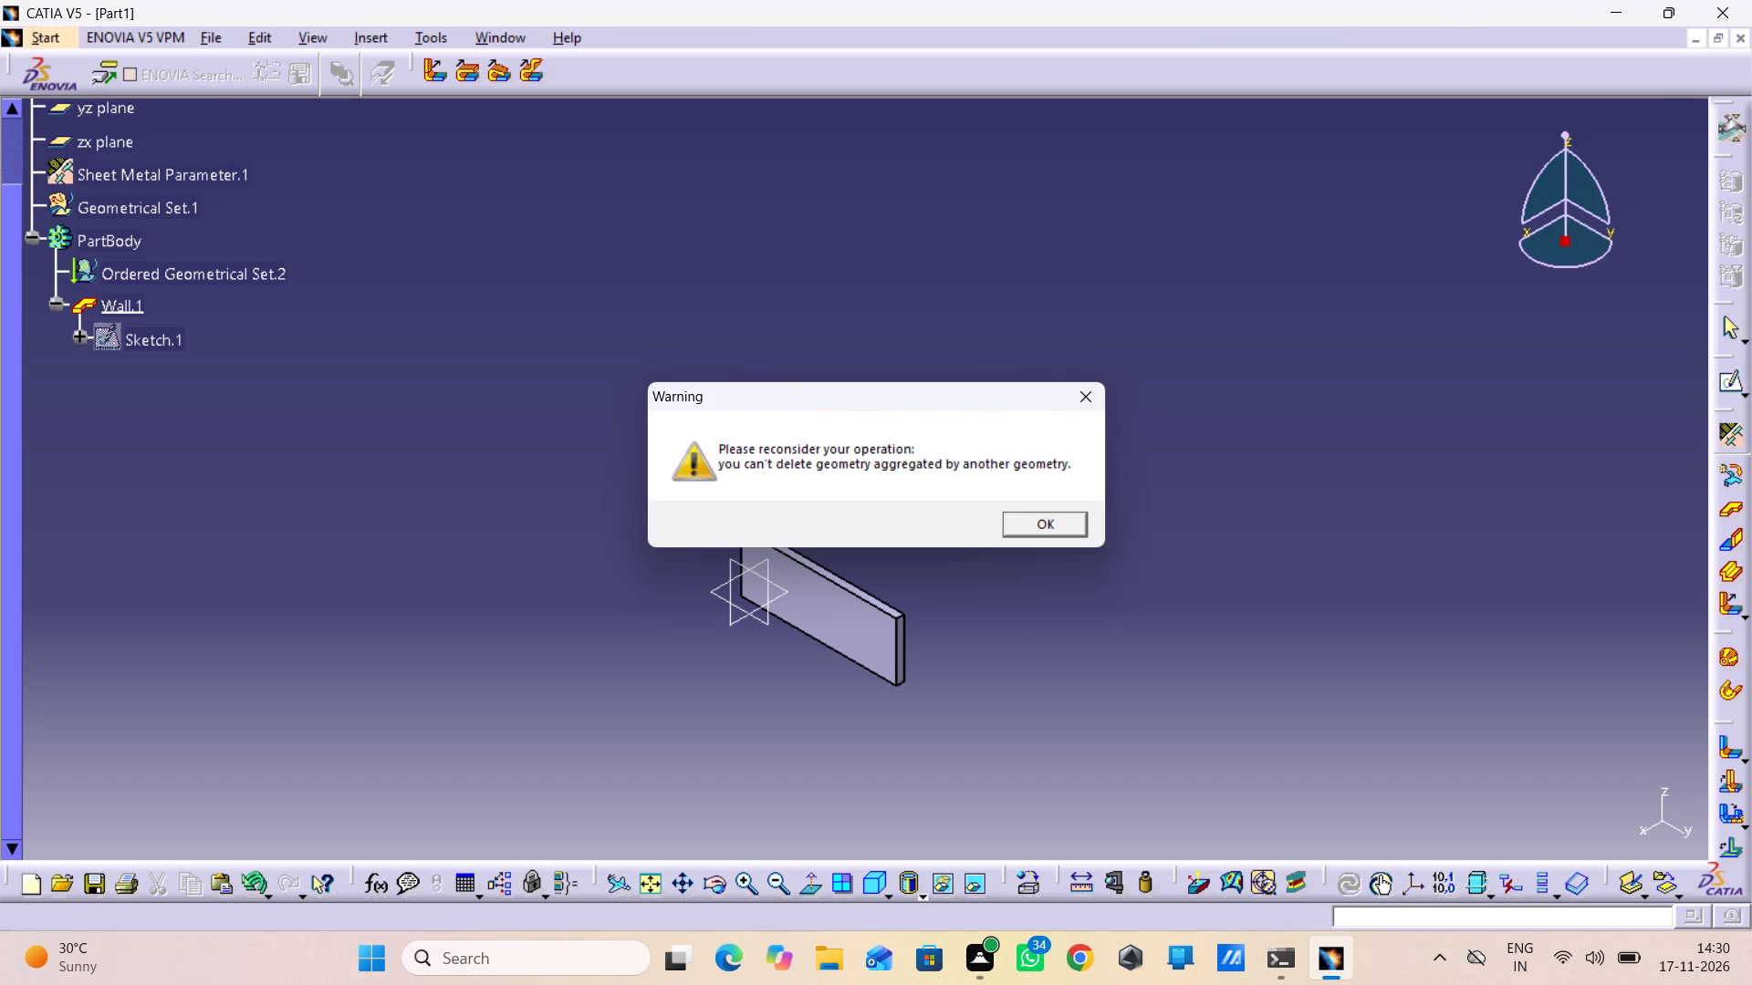
# Delete Wall.1 together with its base sketch from the PartBody.
pyautogui.rightClick(77, 296)
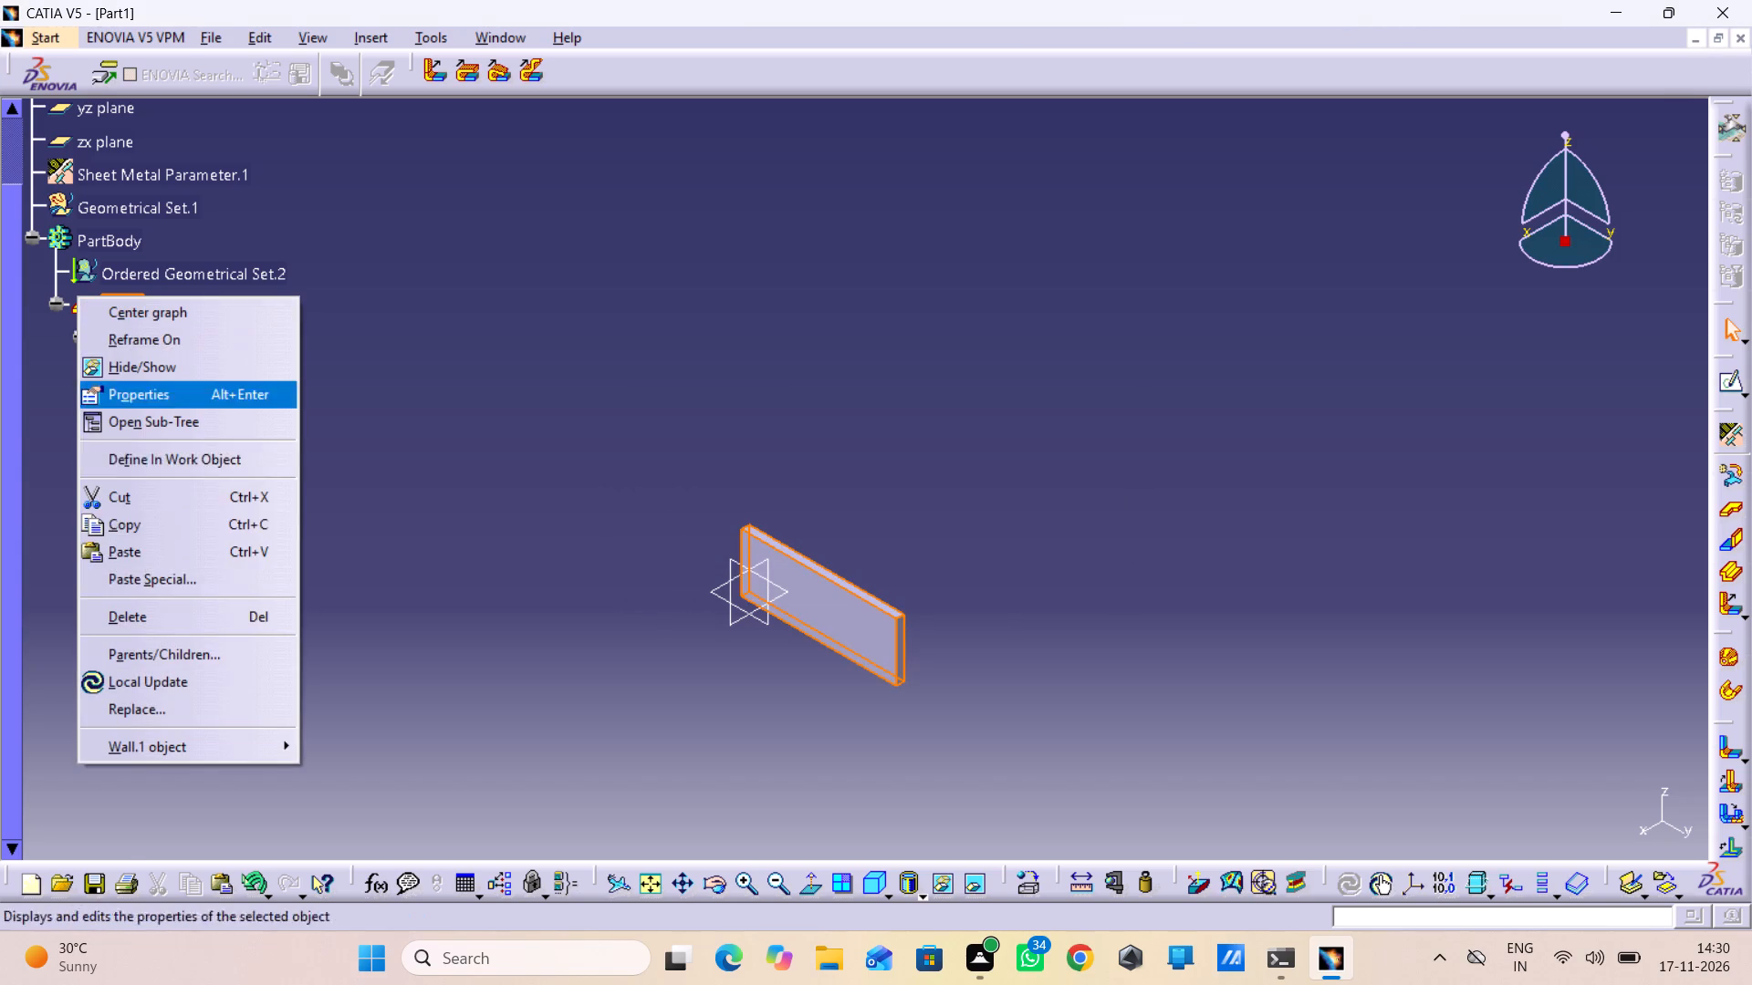
pyautogui.click(216, 609)
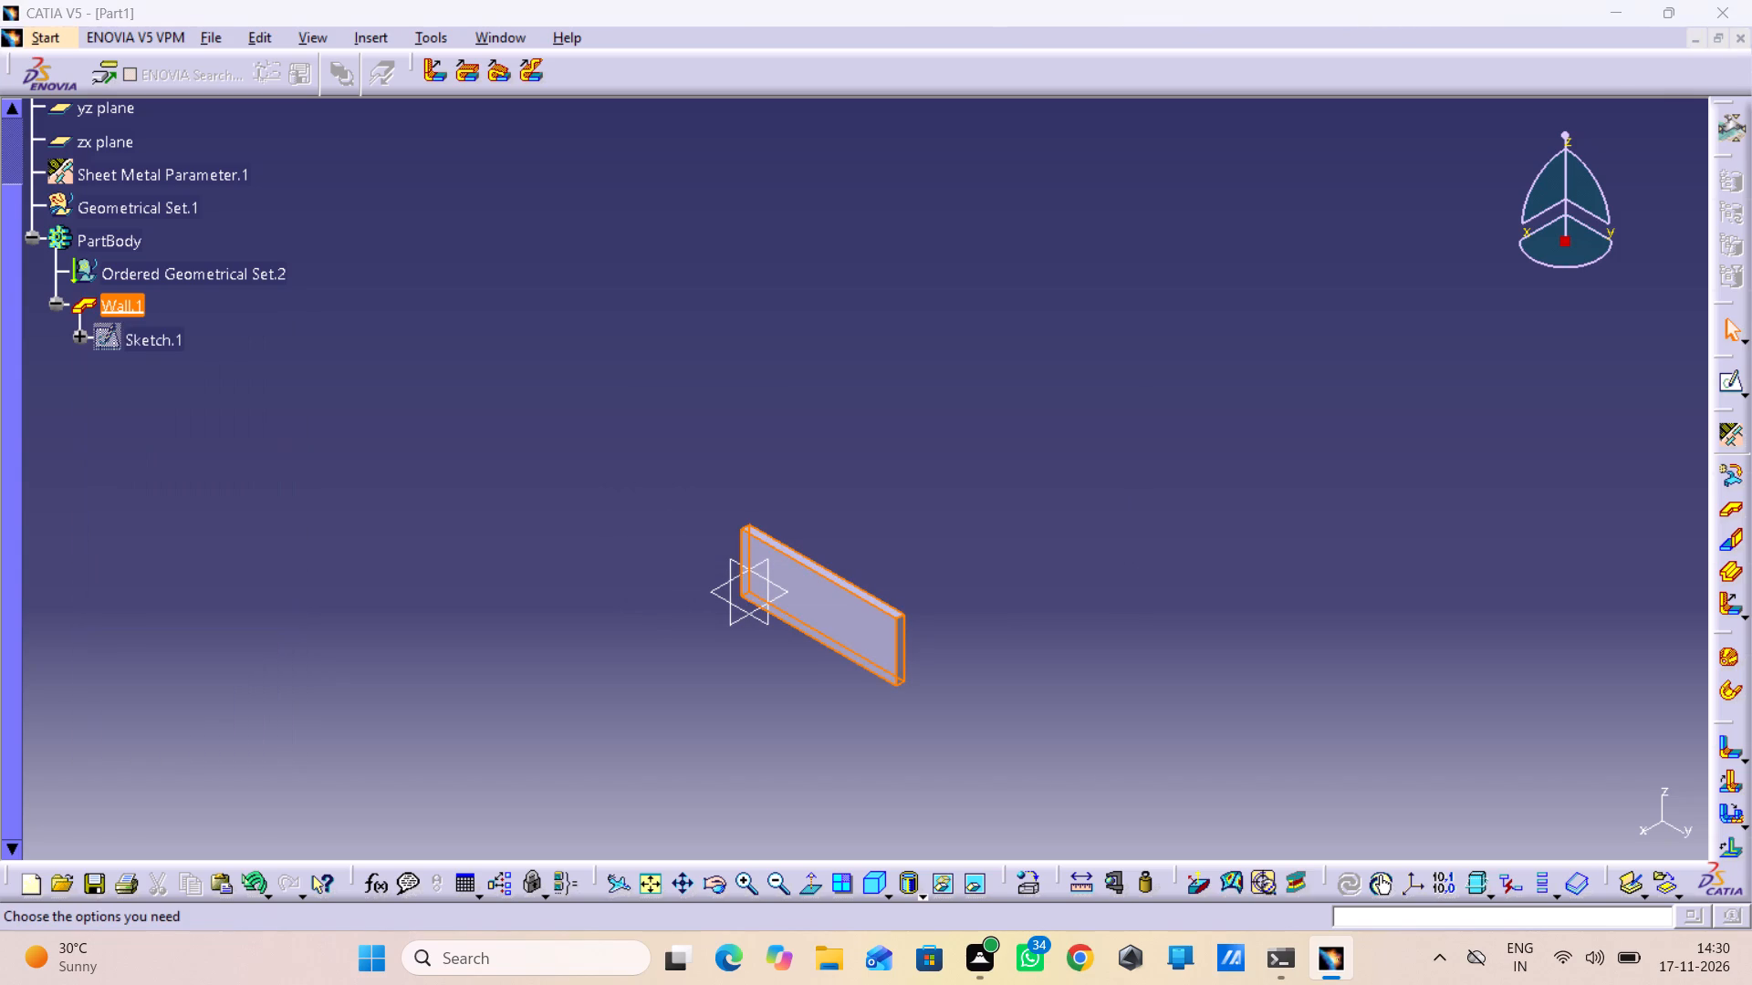
pyautogui.click(1553, 814)
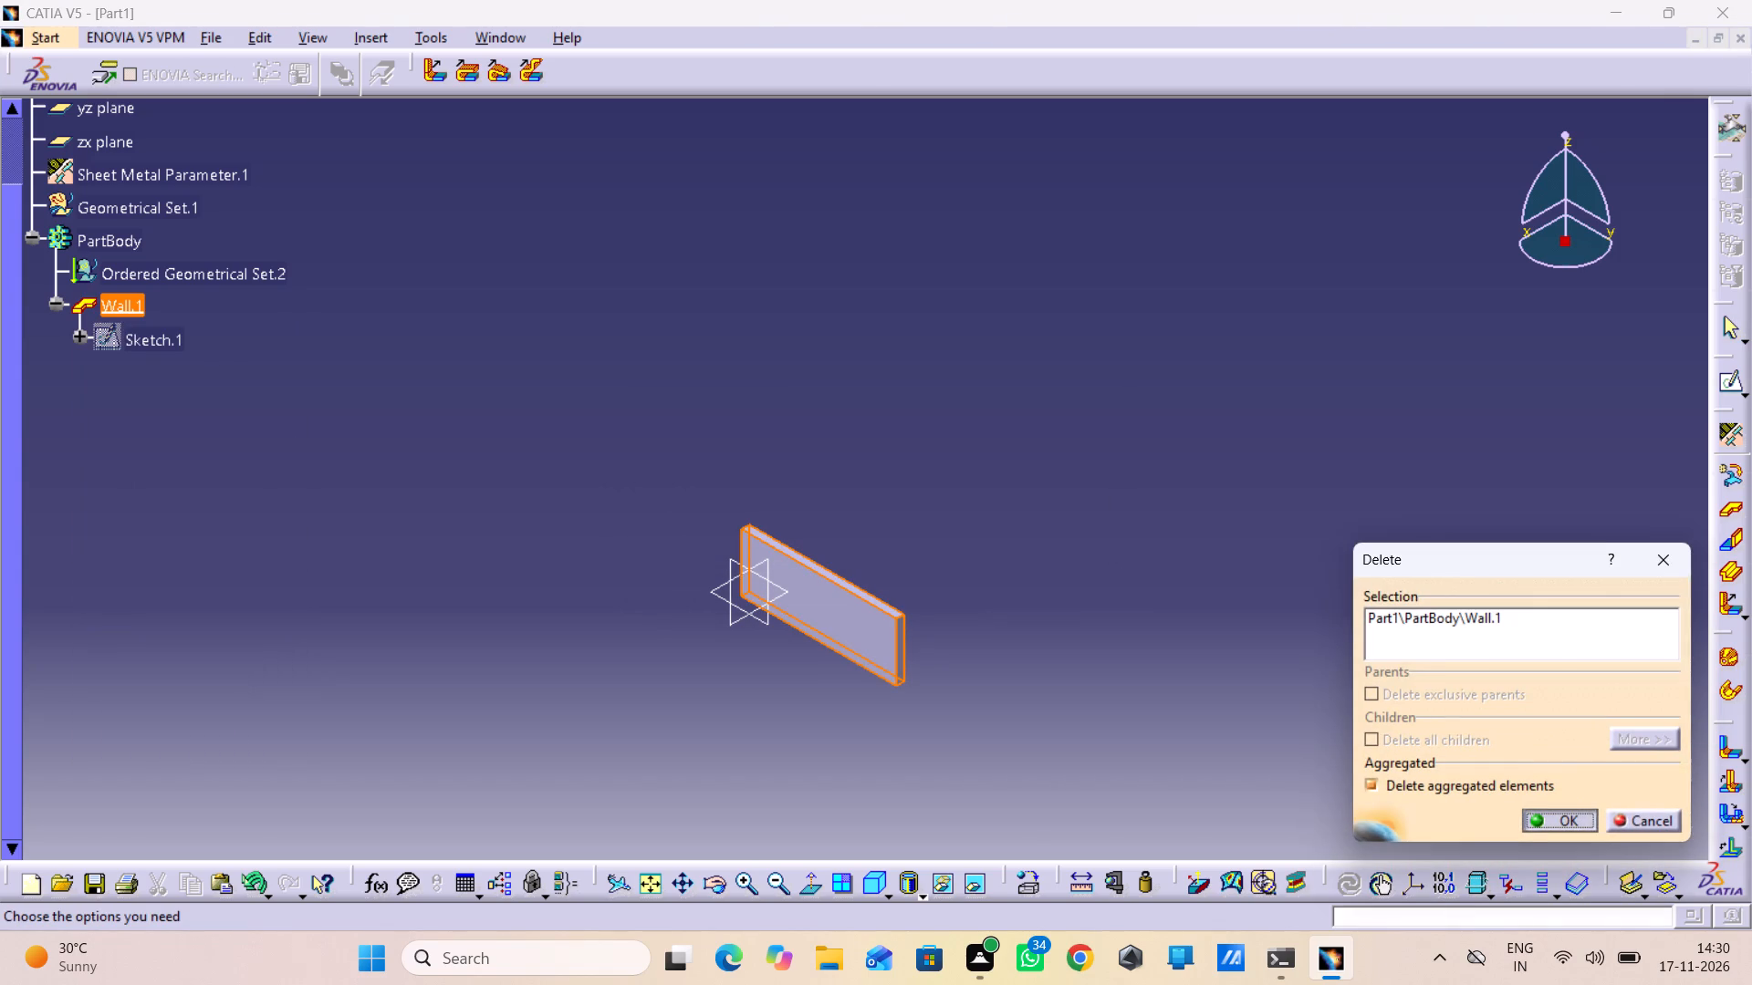
# Create a positioned sketch on the xy plane with the axes swapped and the V direction reversed.
pyautogui.click(872, 878)
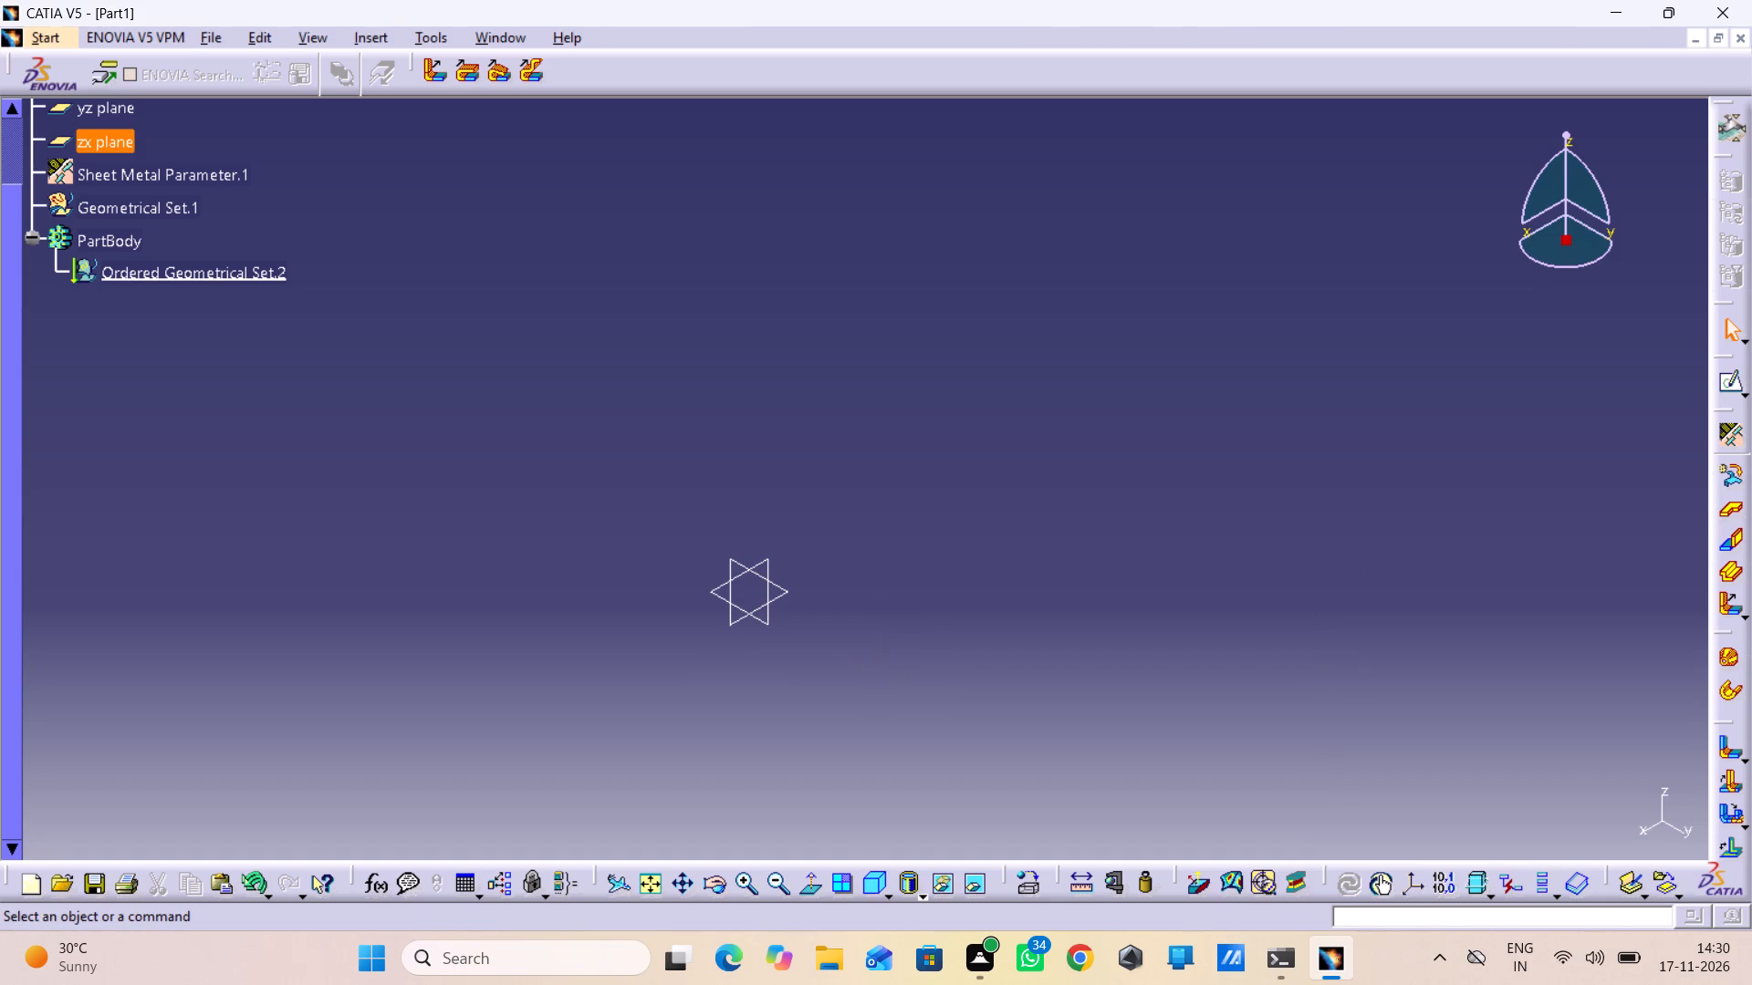
pyautogui.click(1747, 396)
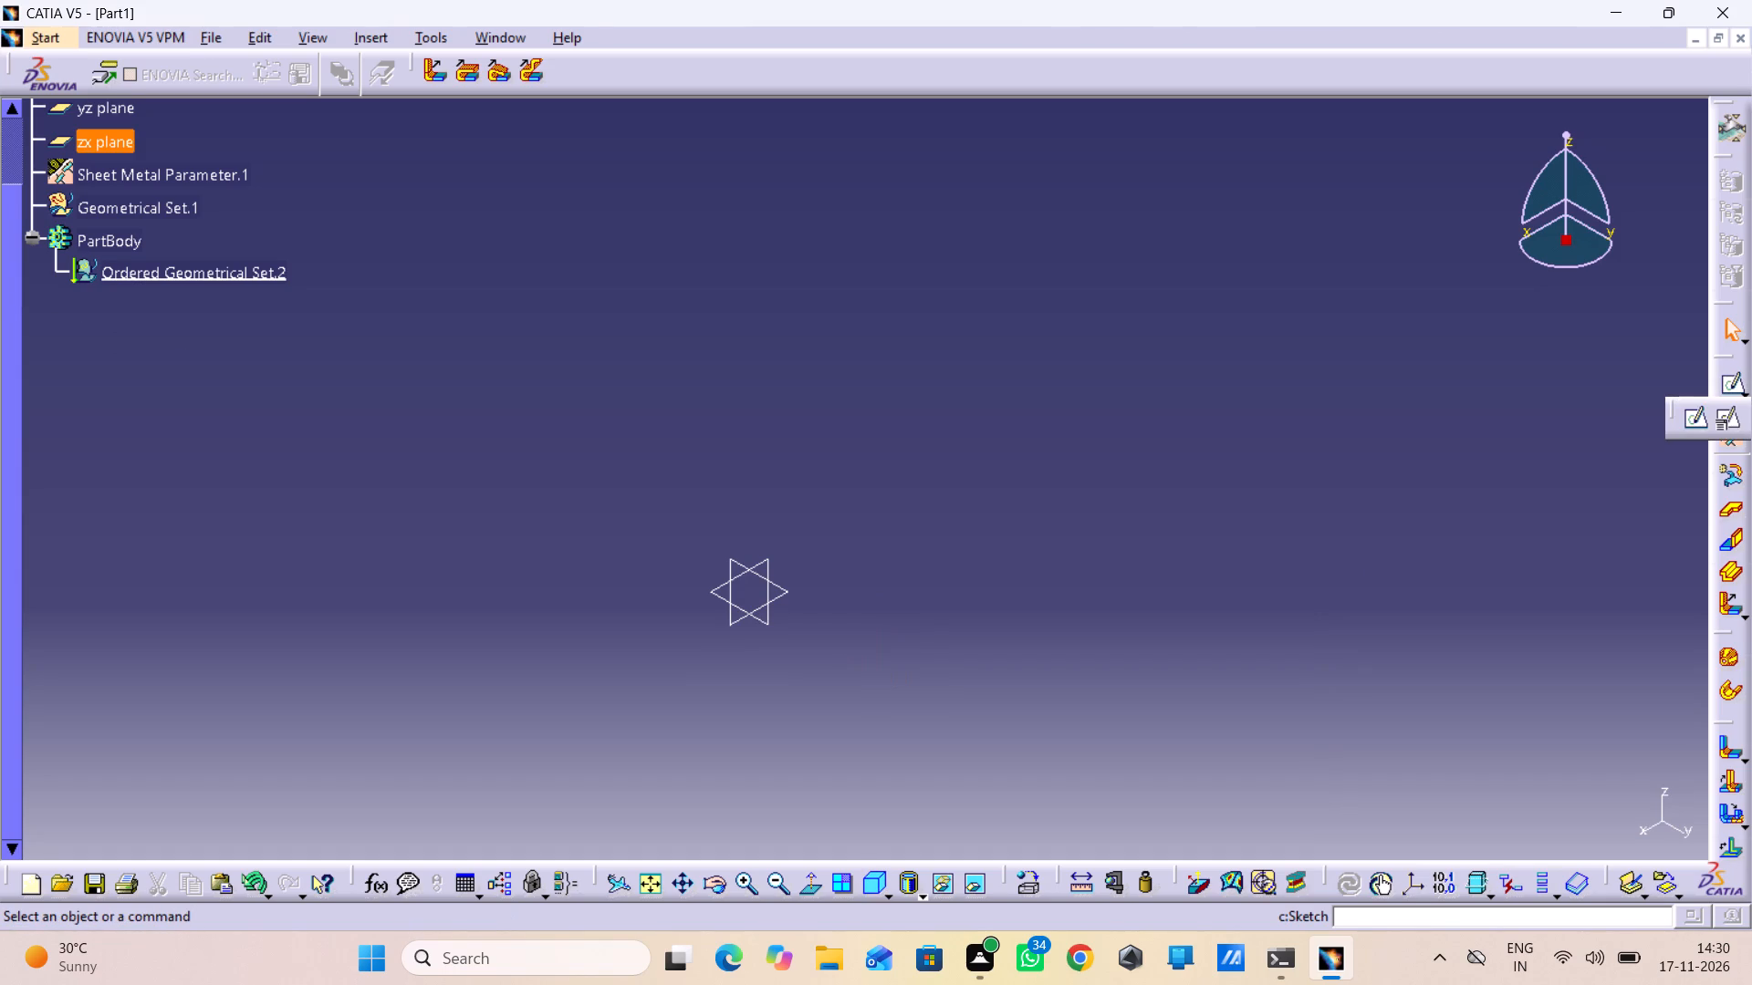
pyautogui.click(1722, 422)
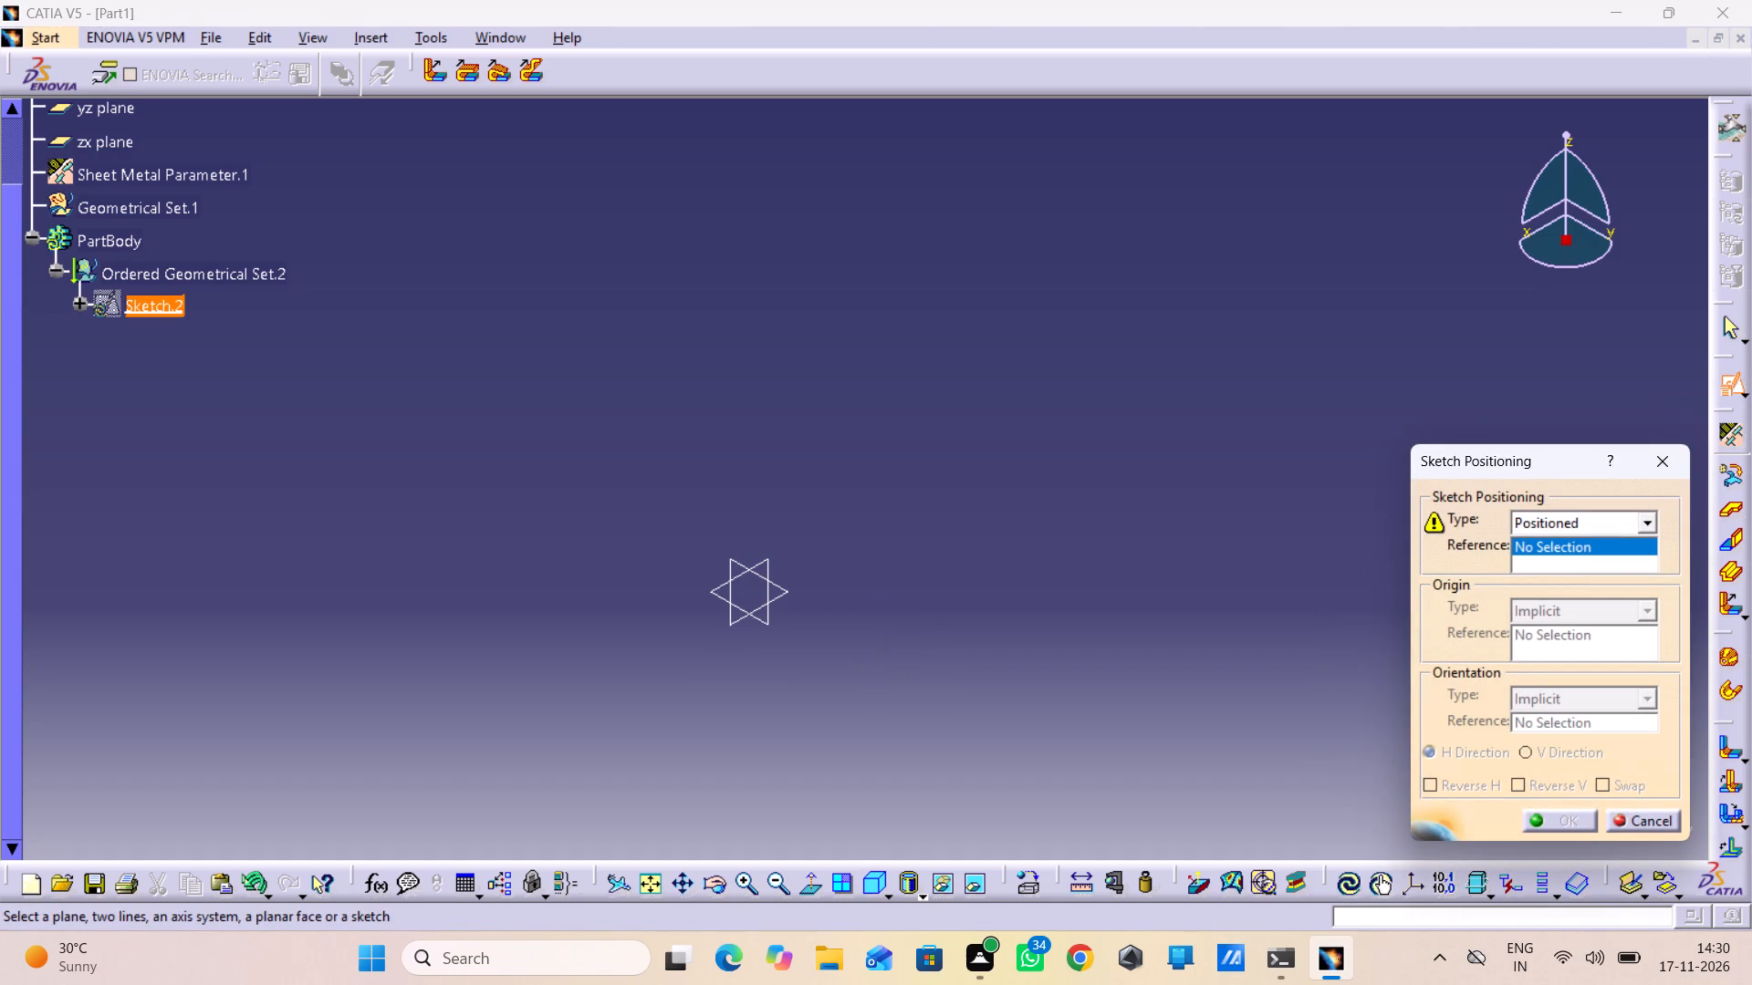
pyautogui.click(788, 593)
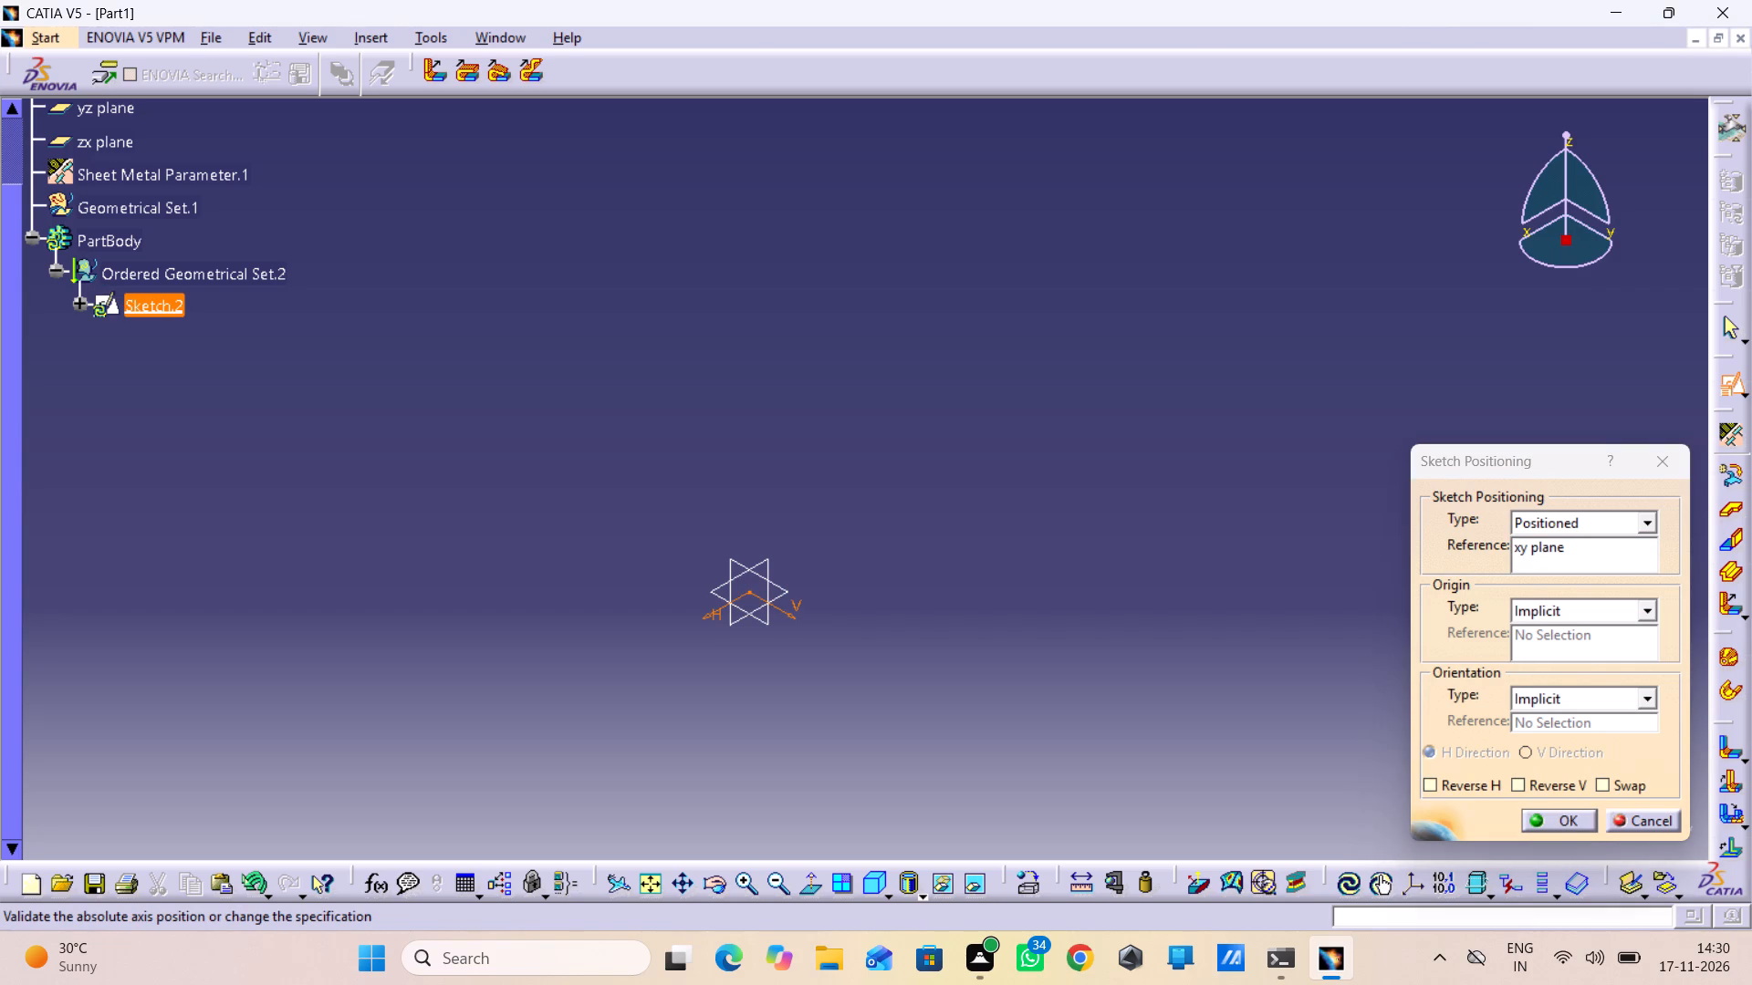
pyautogui.click(1625, 798)
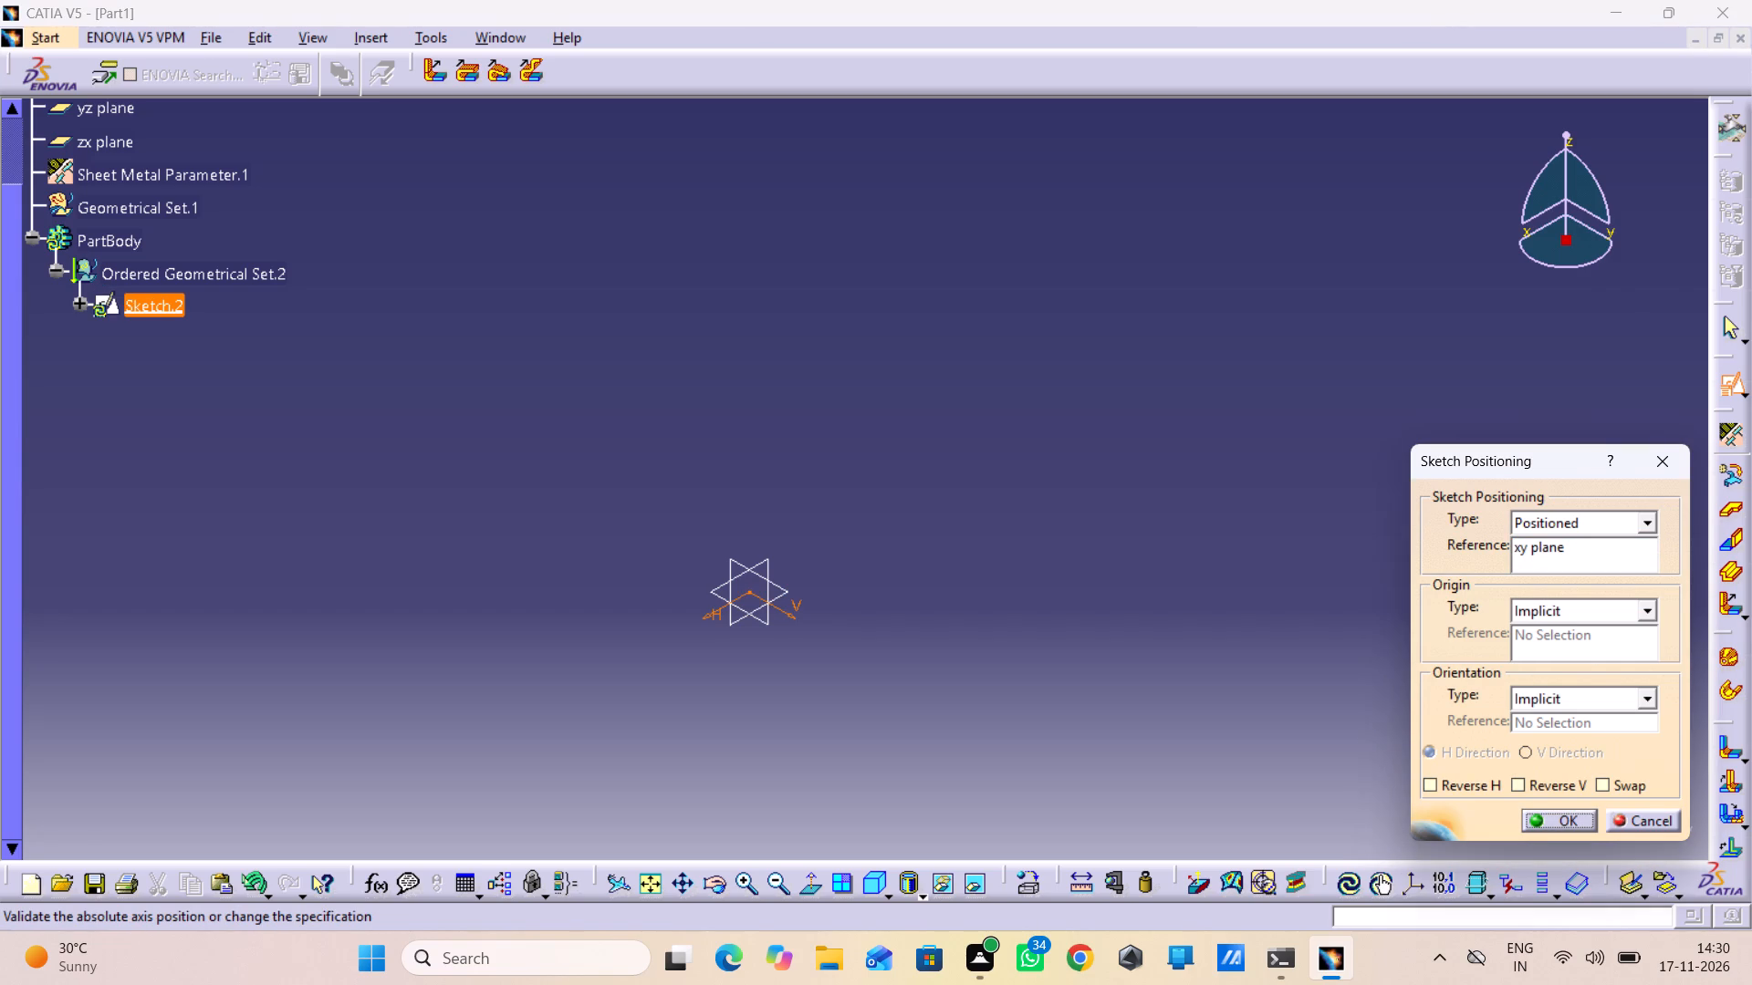
pyautogui.click(1625, 798)
pyautogui.click(1611, 787)
pyautogui.click(1565, 793)
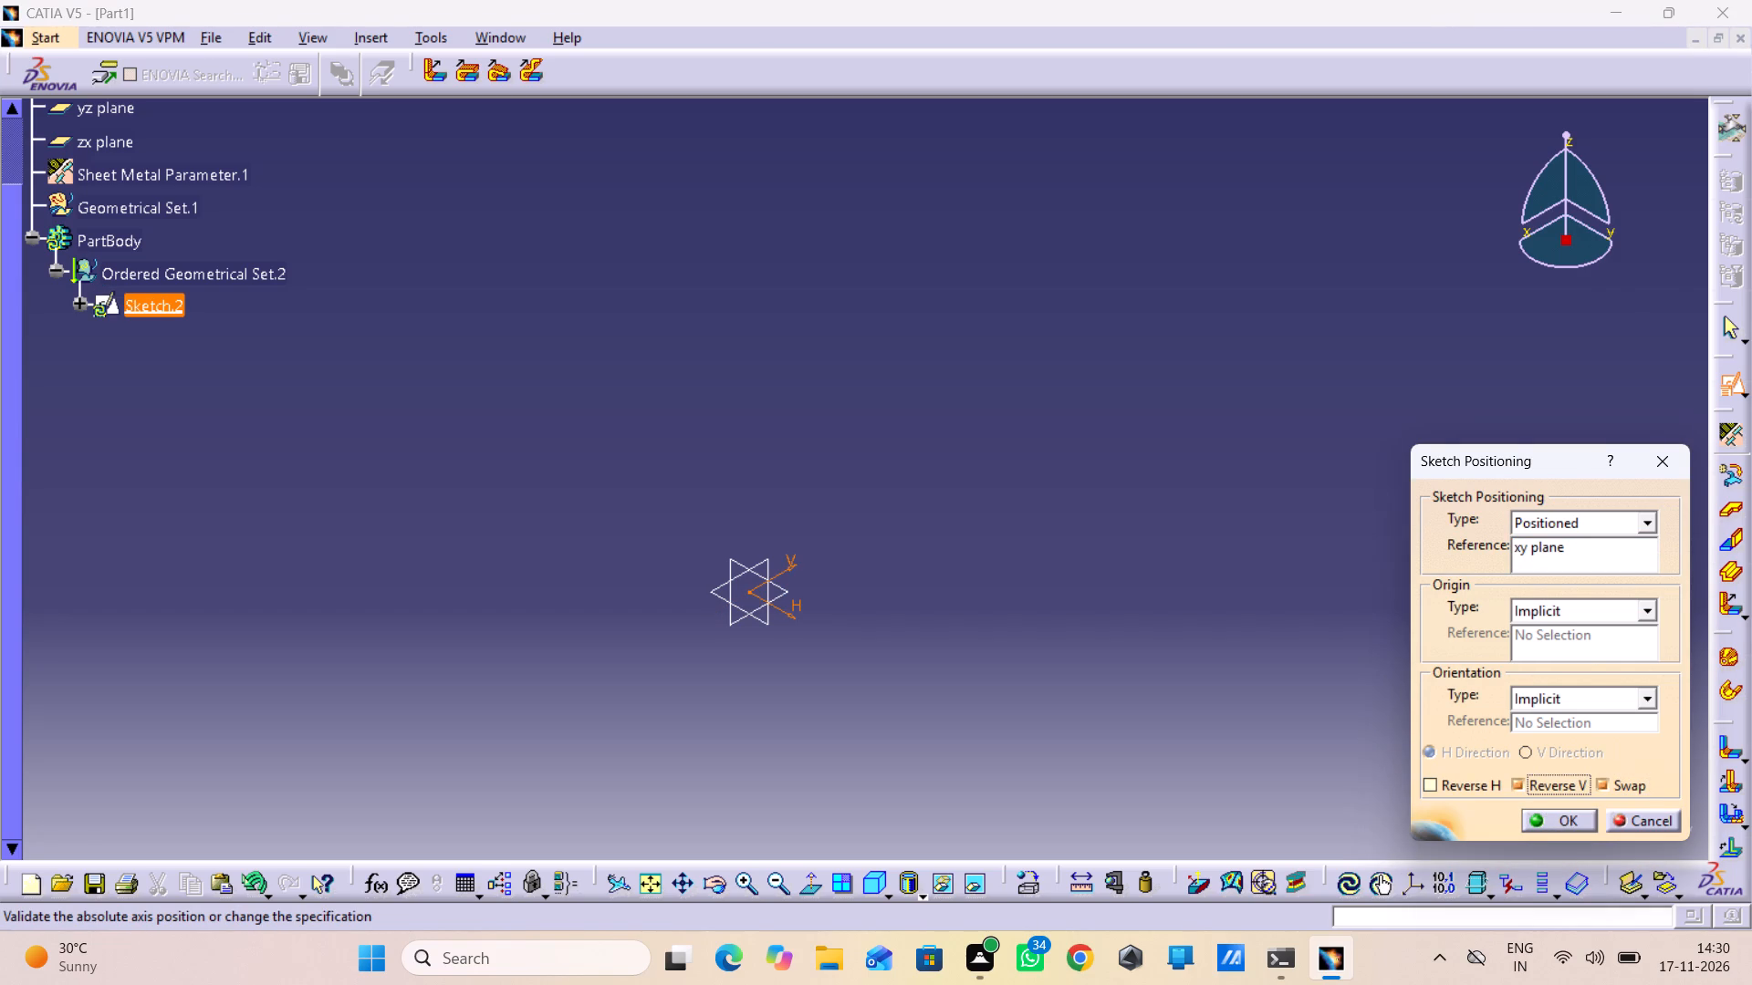
pyautogui.click(1548, 823)
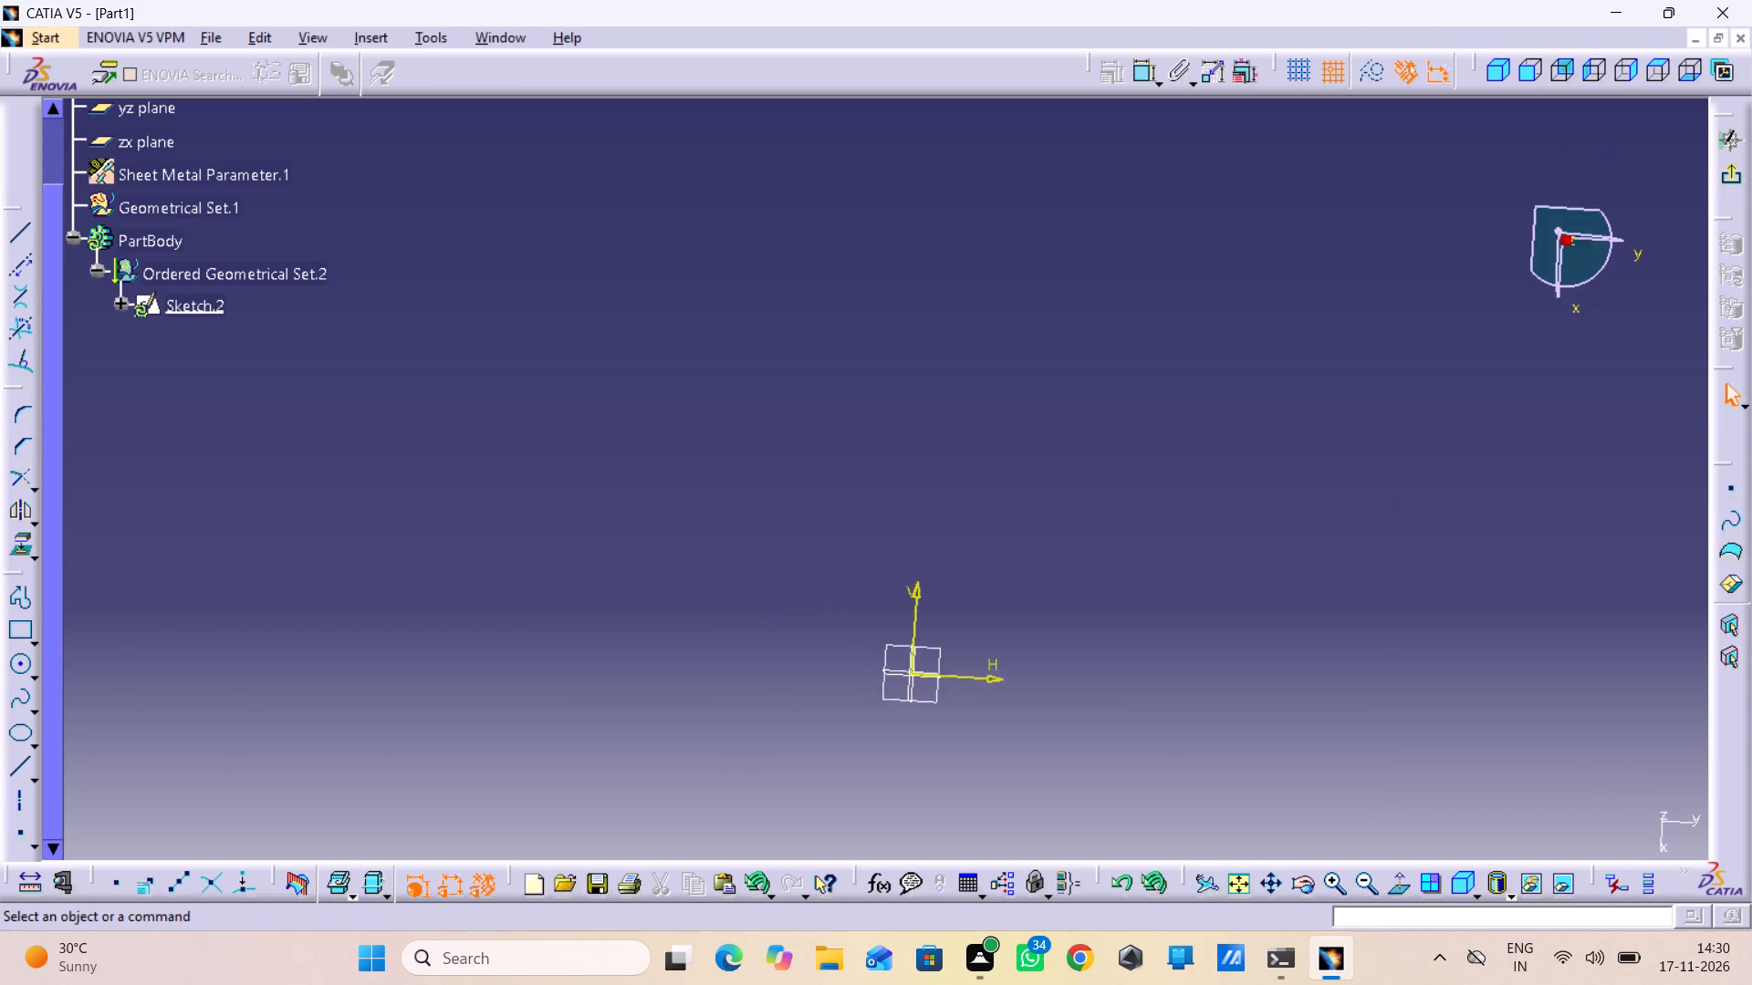
# Sketch a centered rectangle about 20 mm high around the sketch origin, with its longer side horizontal.
pyautogui.moveTo(569, 484); pyautogui.dragTo(571, 175, button='middle')
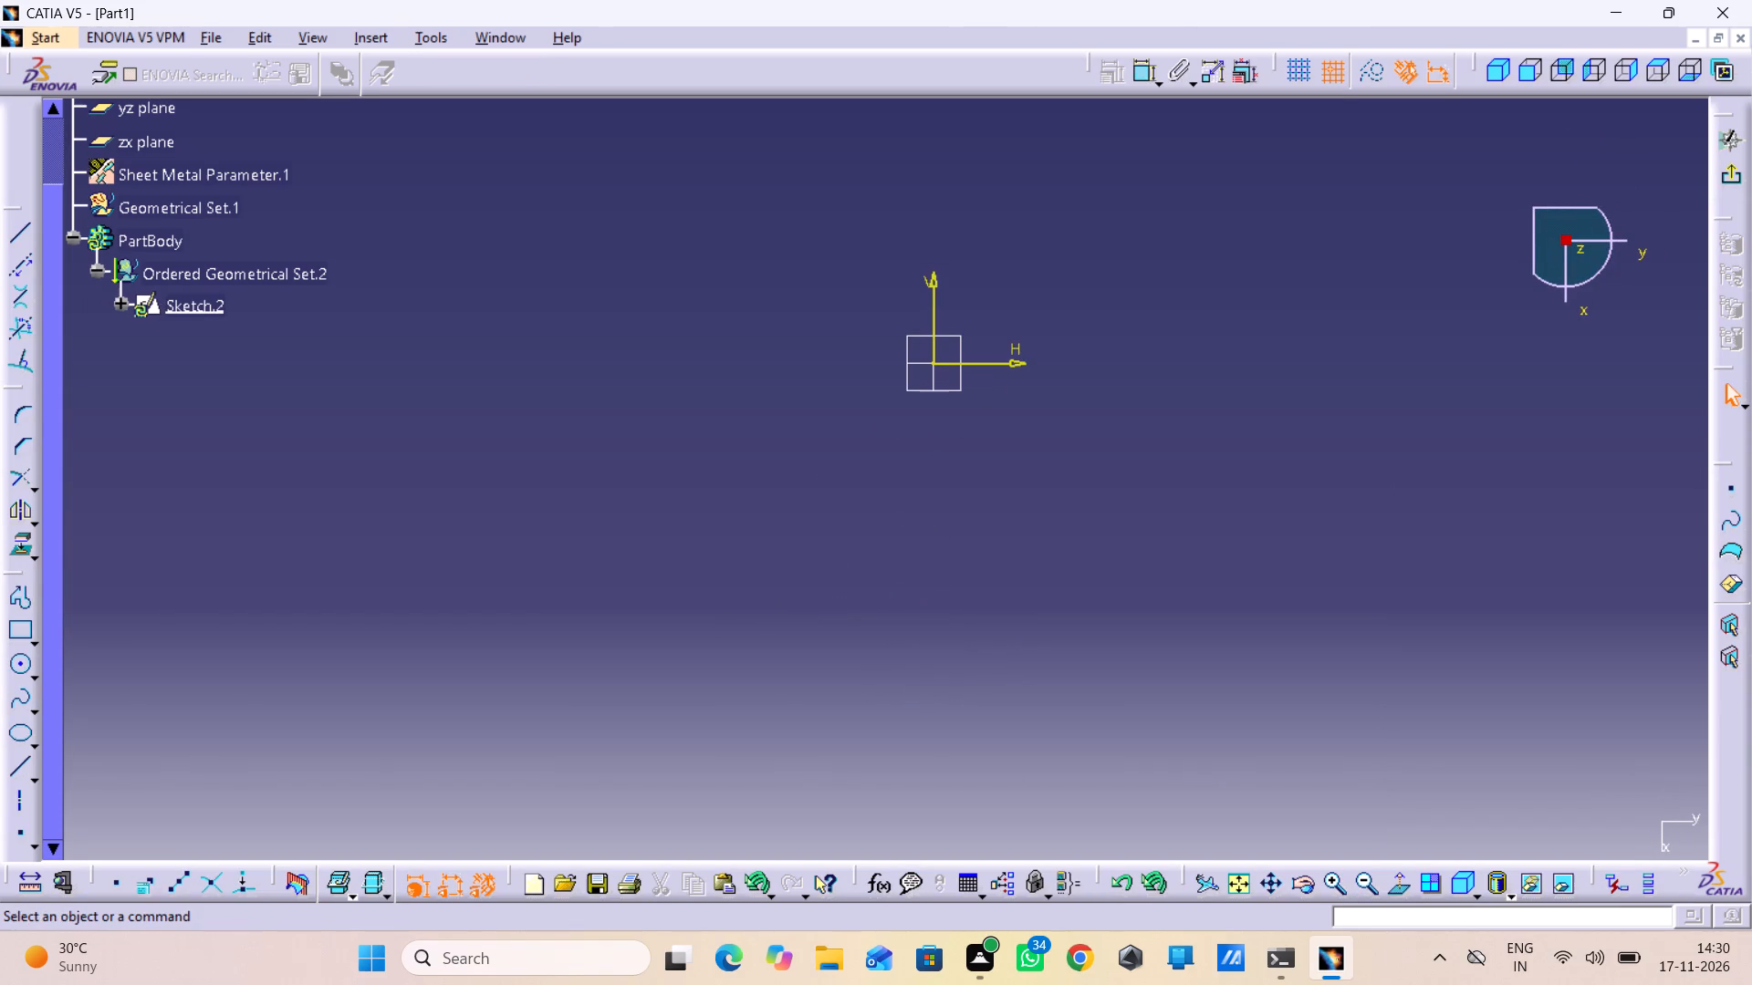
pyautogui.click(27, 636)
pyautogui.click(42, 641)
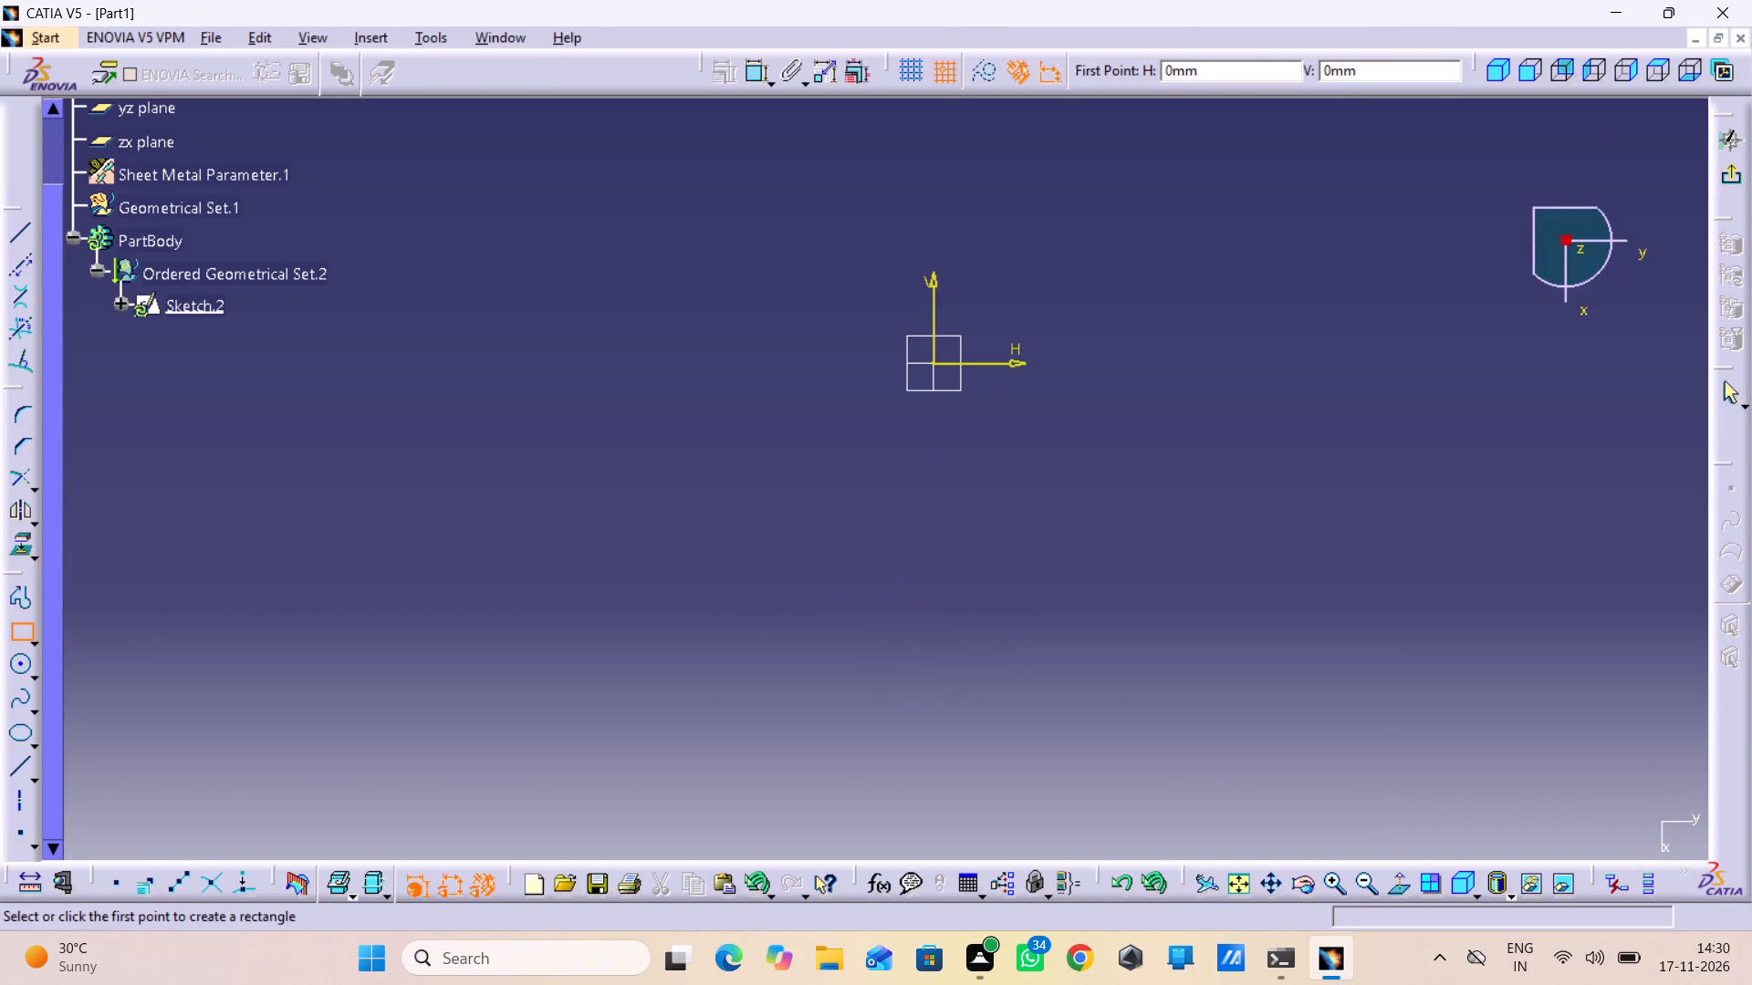
pyautogui.click(33, 639)
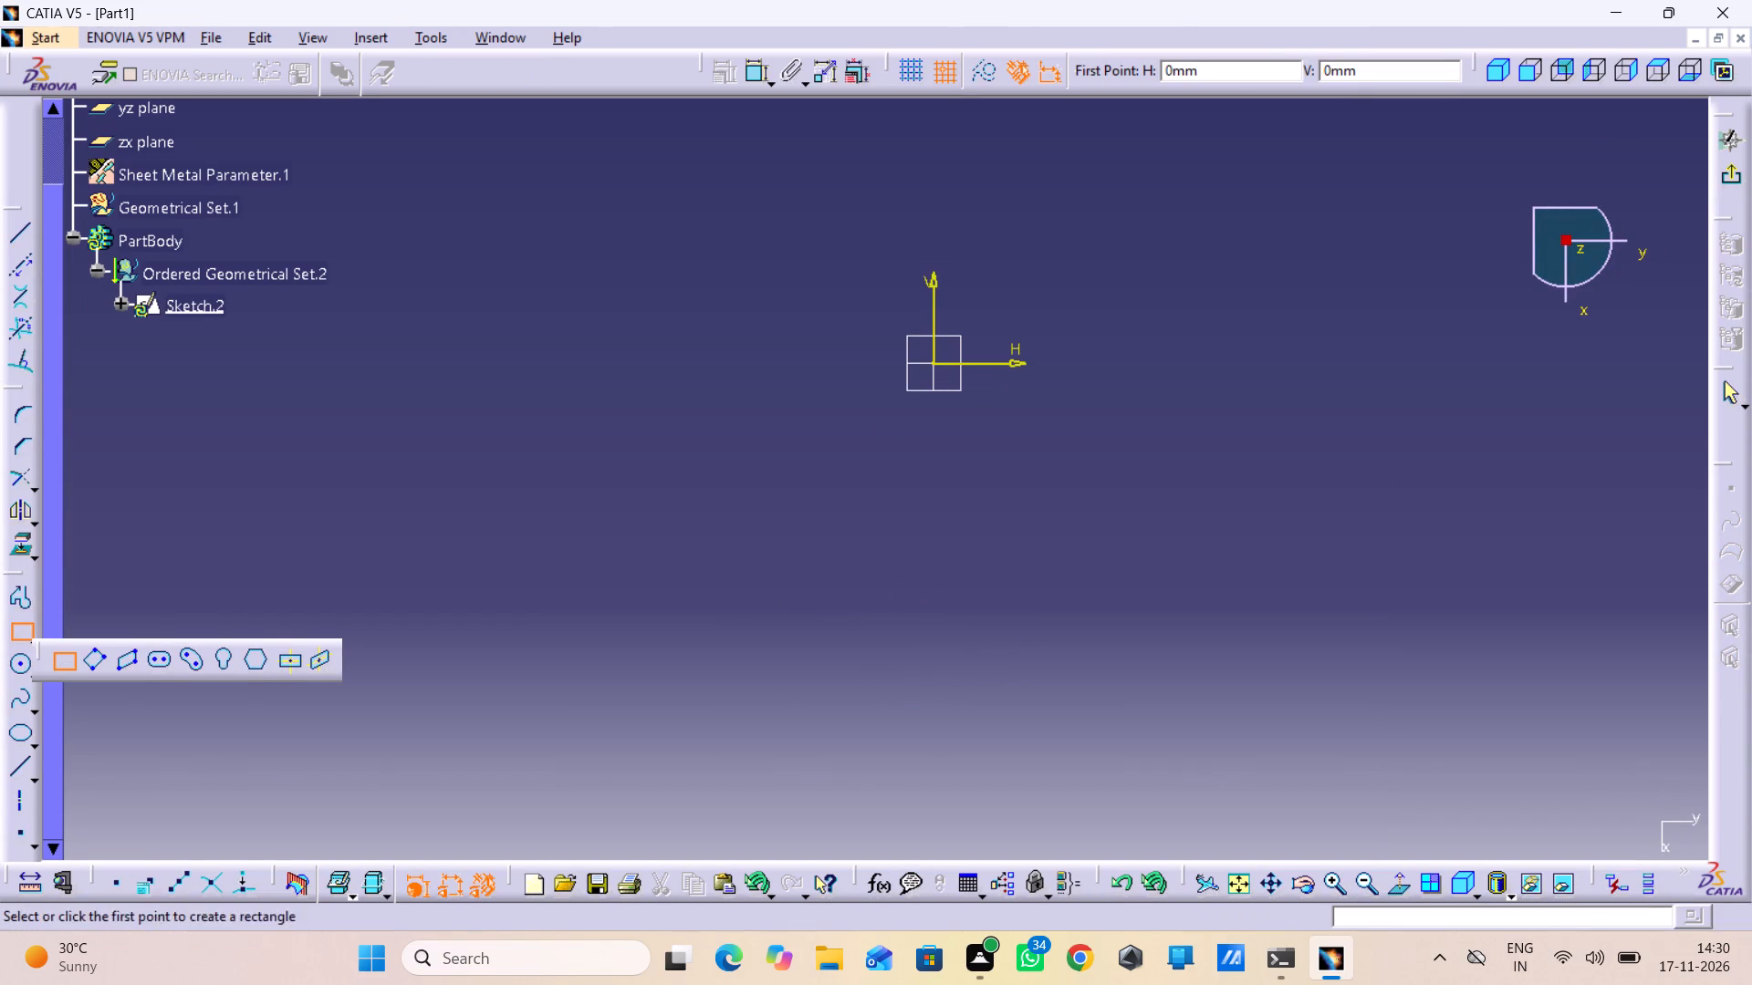
pyautogui.click(286, 653)
pyautogui.moveTo(887, 431); pyautogui.dragTo(892, 557, button='middle')
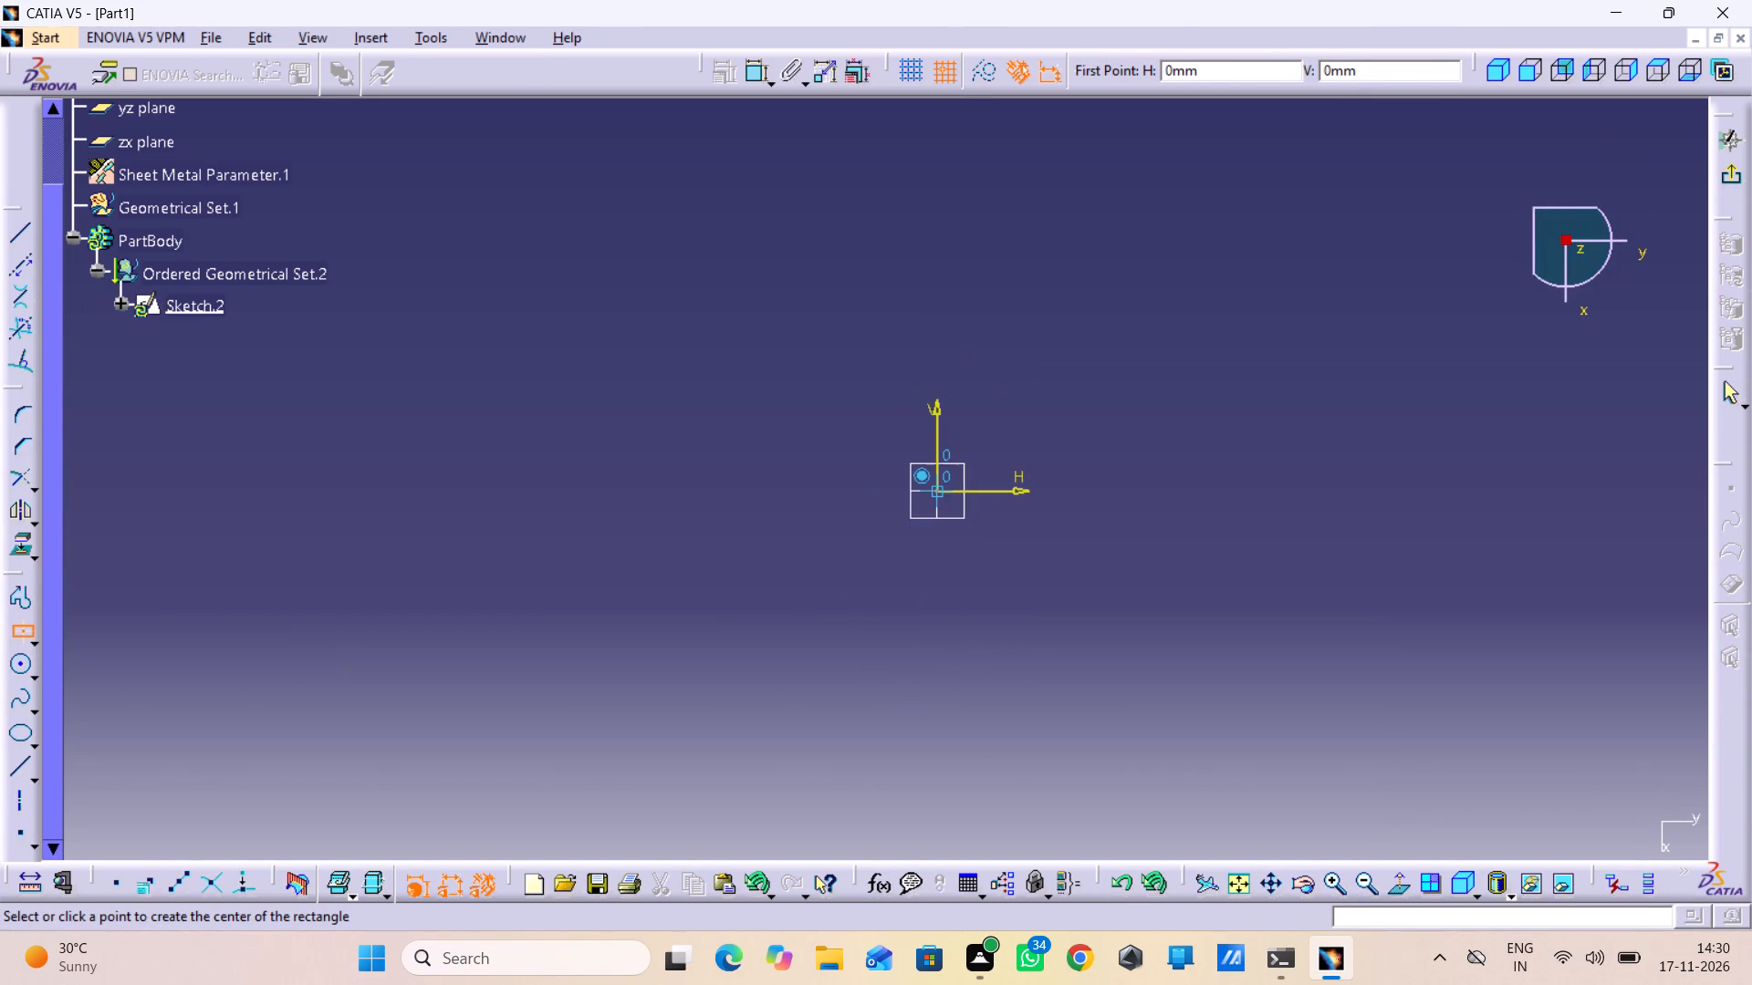
pyautogui.click(925, 493)
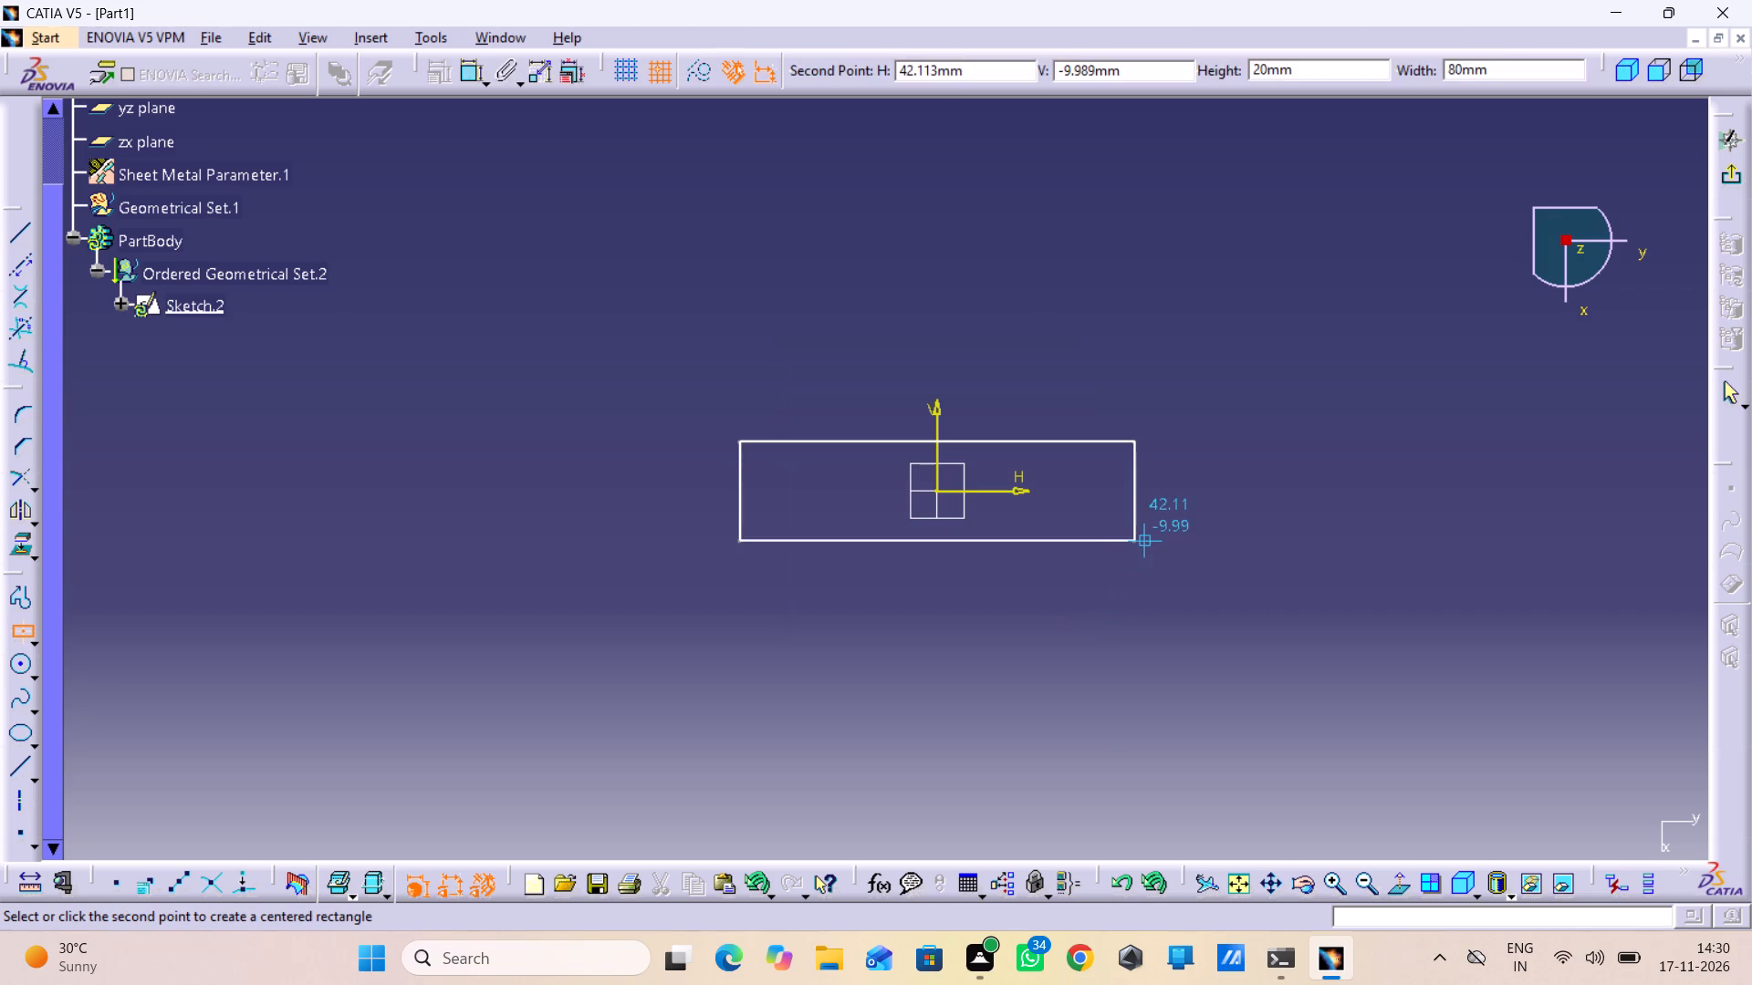
pyautogui.click(1082, 537)
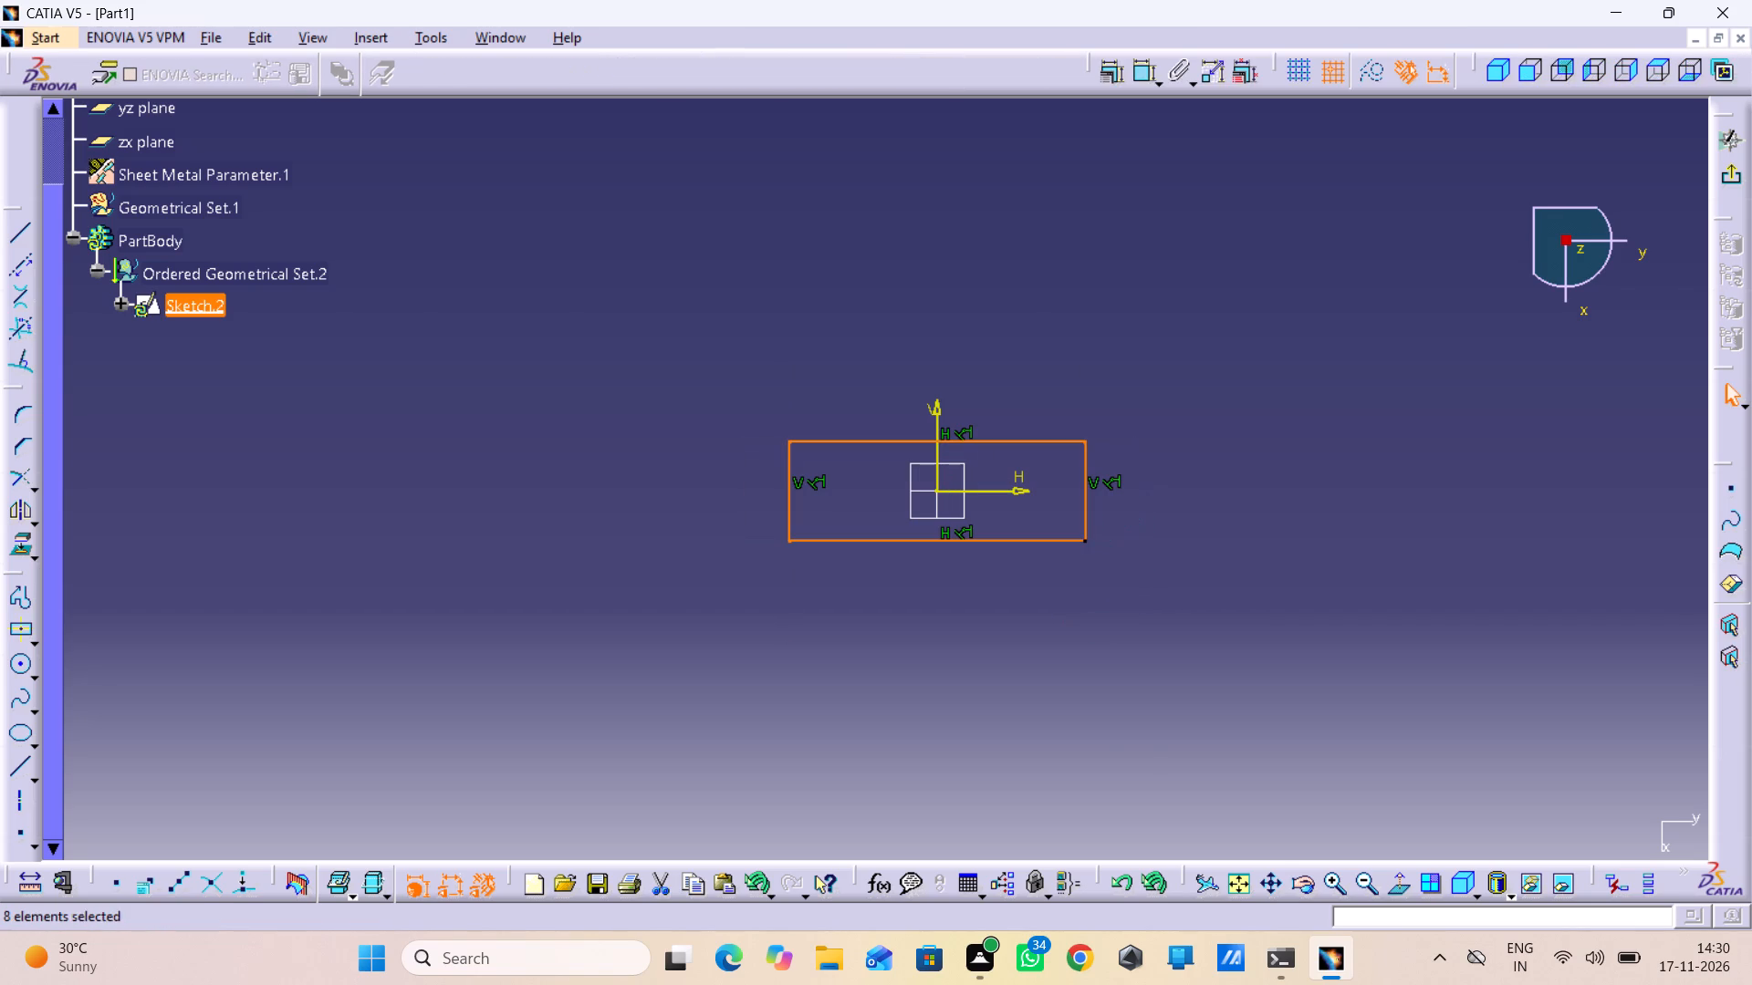
pyautogui.click(1235, 648)
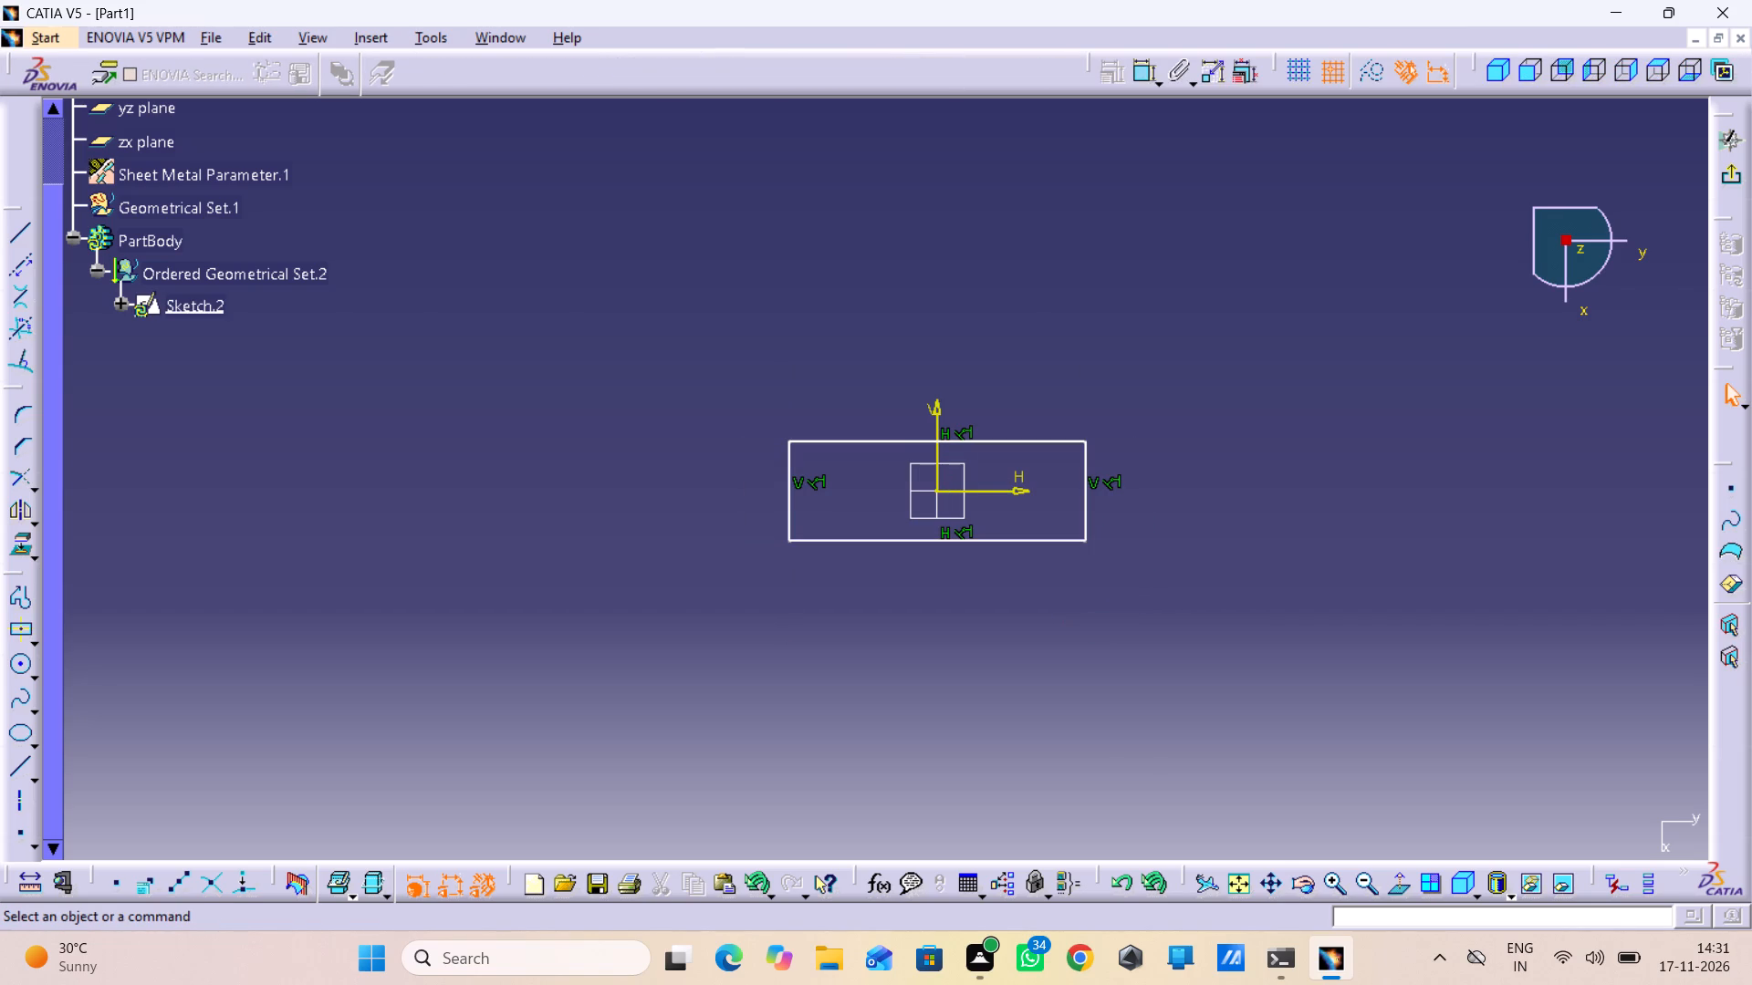
# Dimension the length and the height of the centered rectangle.
pyautogui.doubleClick(1137, 77)
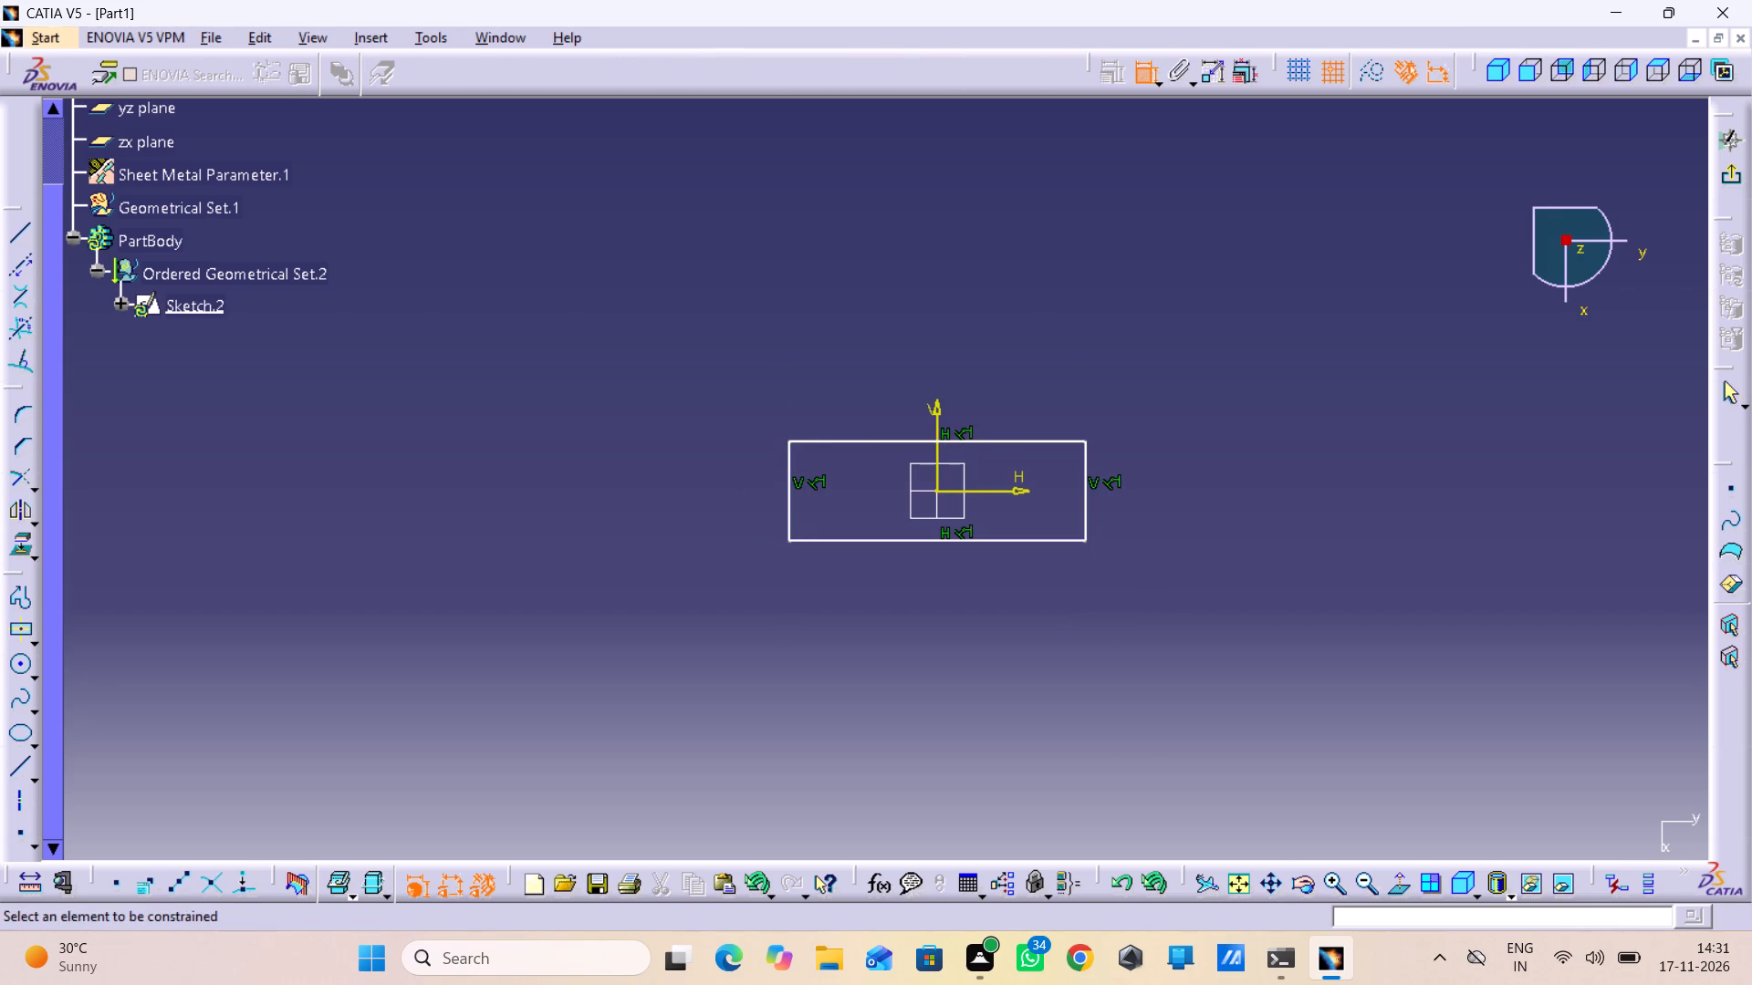
pyautogui.click(1001, 444)
pyautogui.click(992, 403)
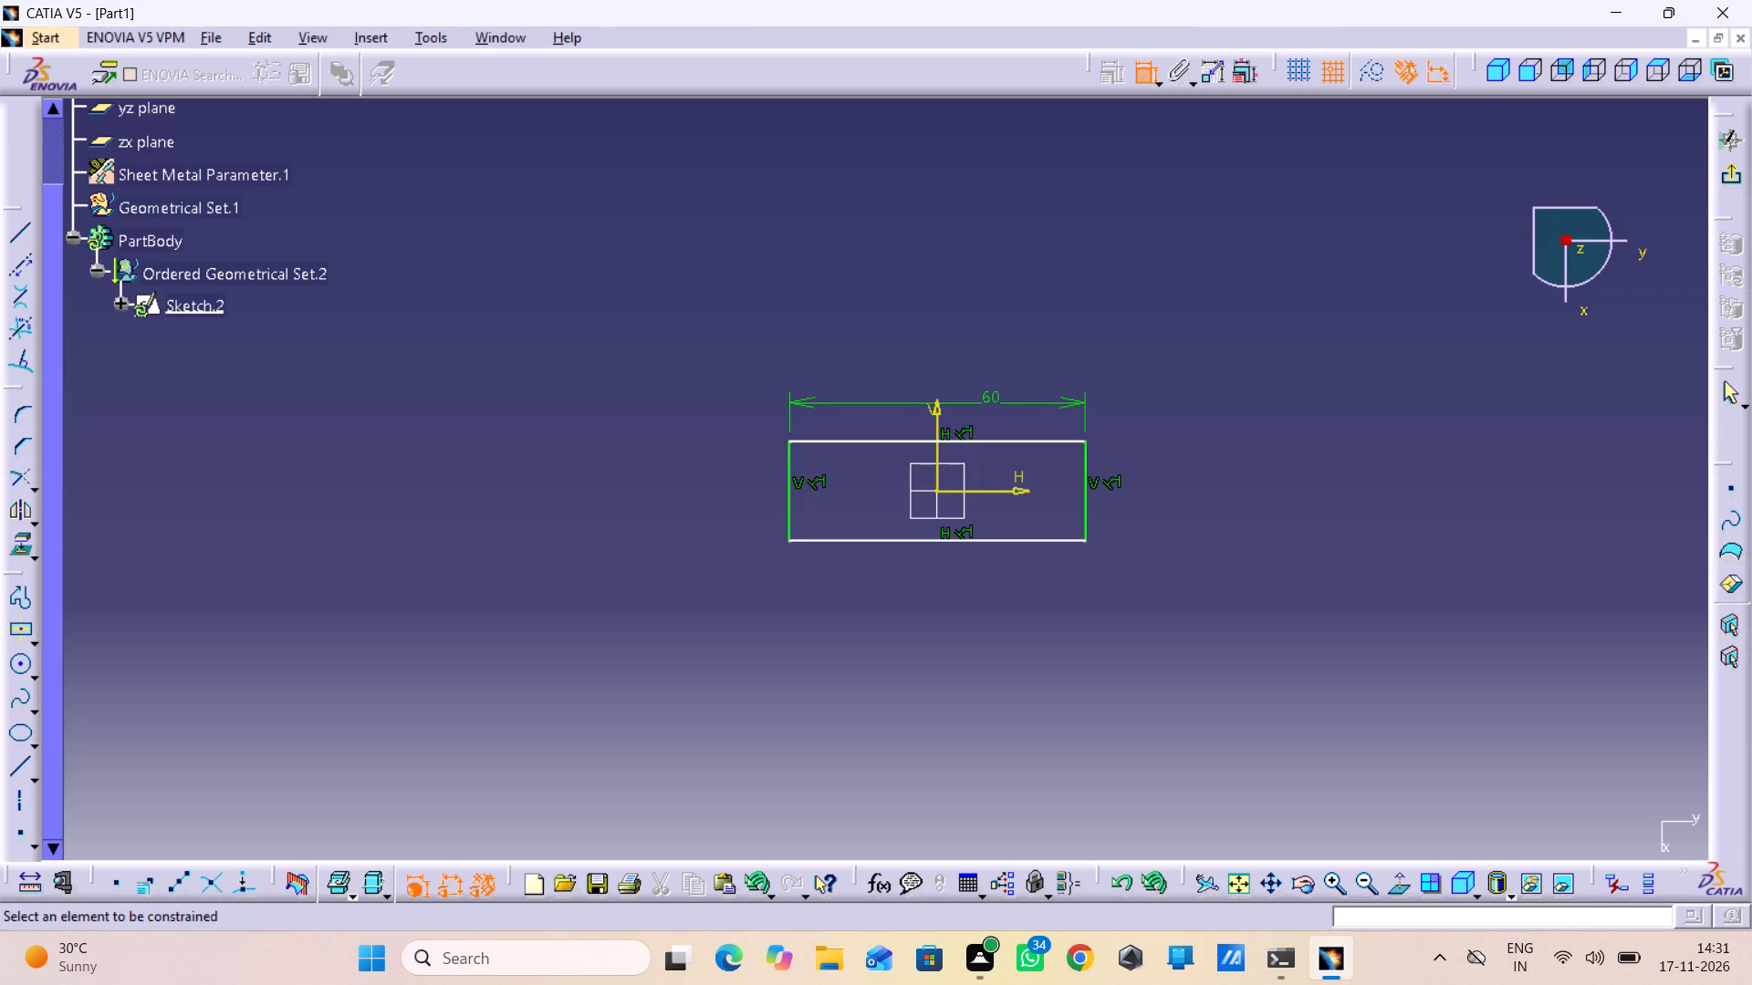
pyautogui.click(1087, 455)
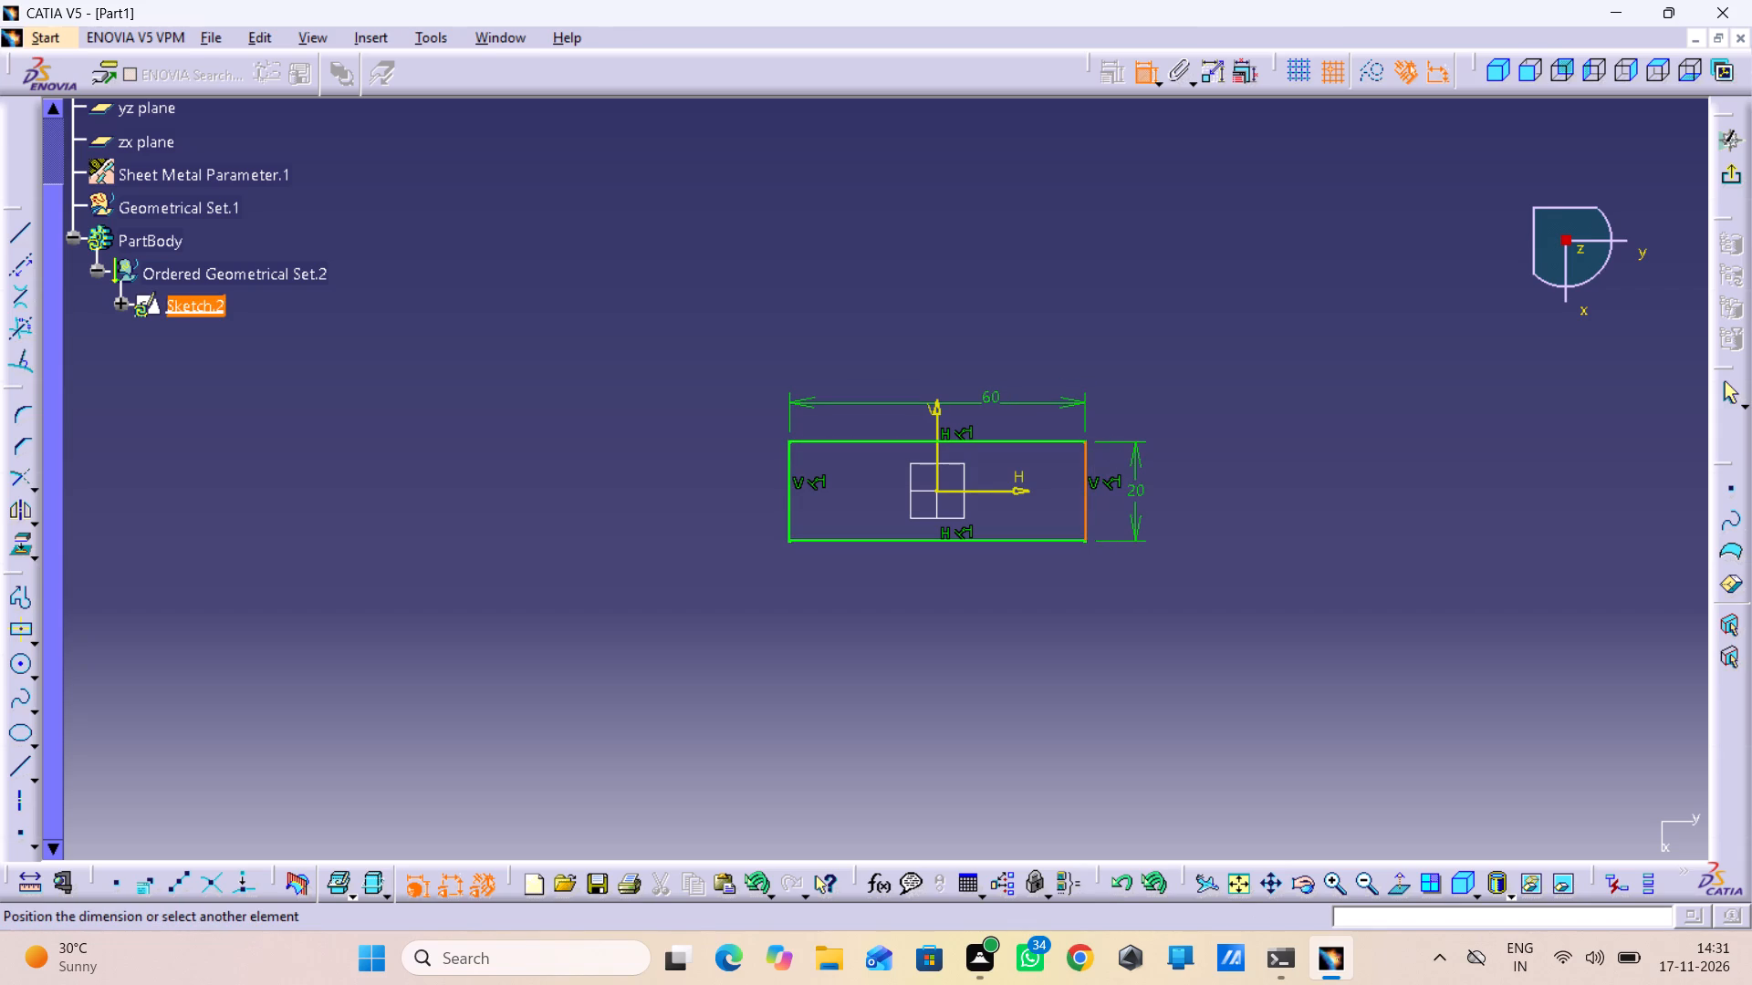
pyautogui.click(1142, 503)
pyautogui.doubleClick(1142, 503)
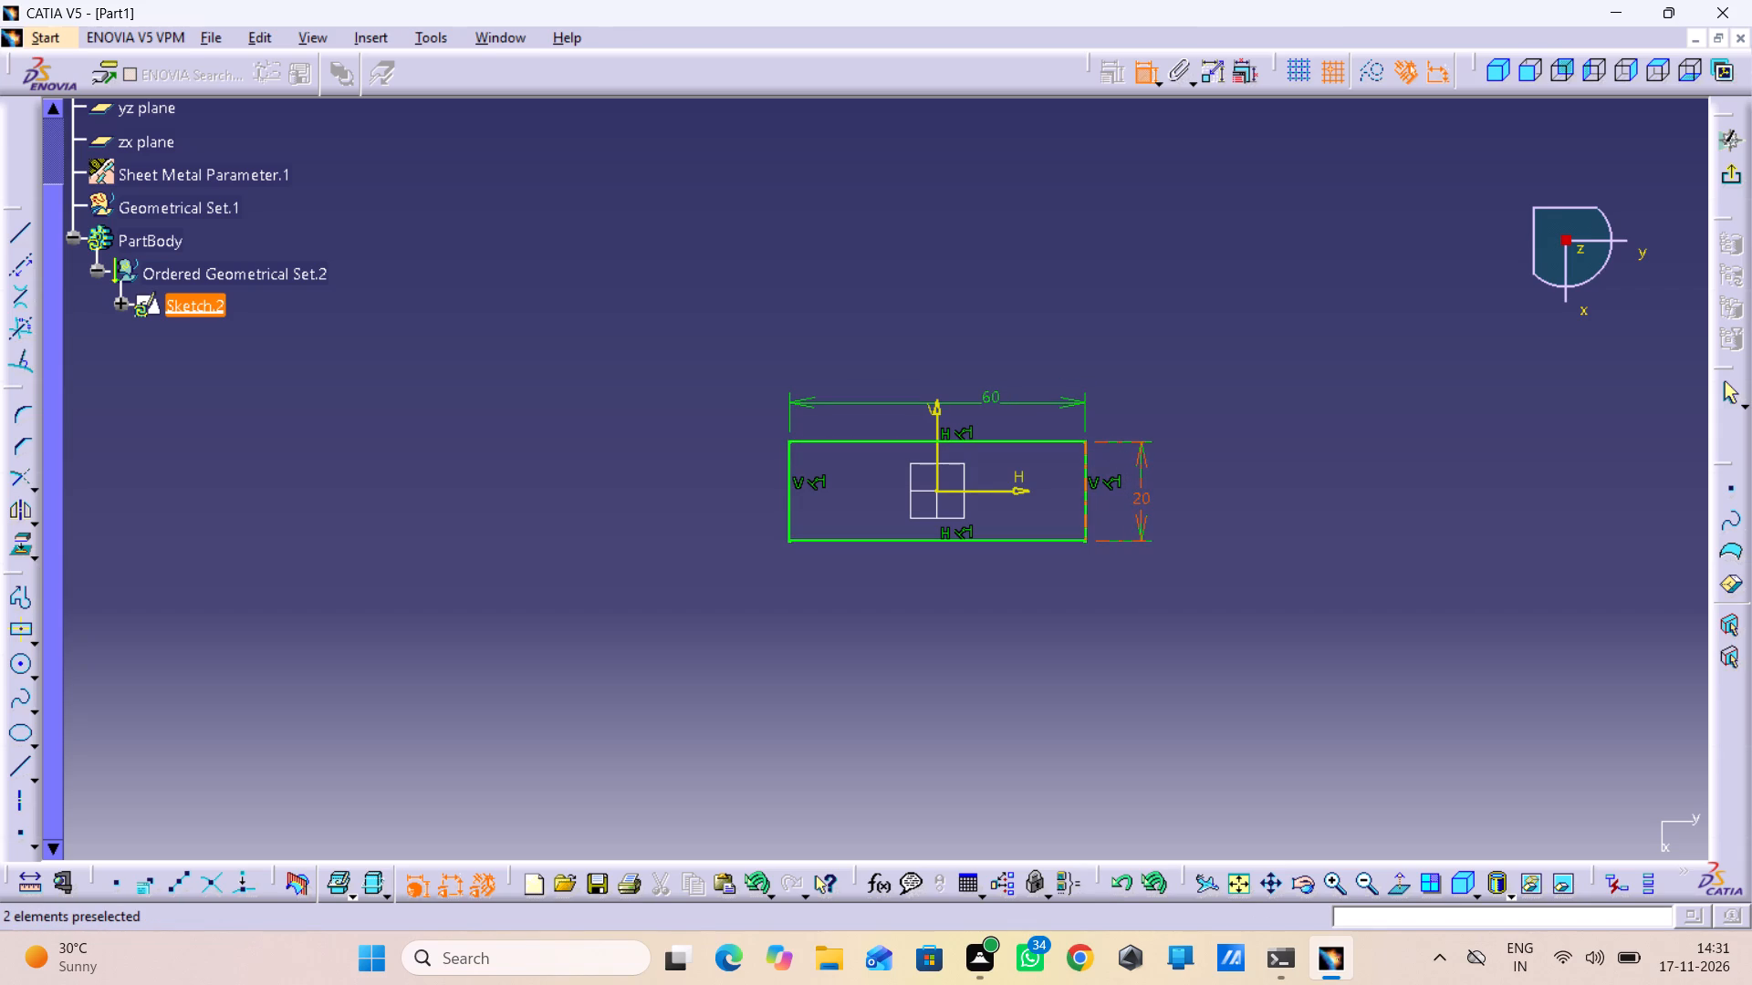
# Set the rectangle's height to 15 mm and its length to 40 mm, and exit the sketch.
pyautogui.doubleClick(1140, 496)
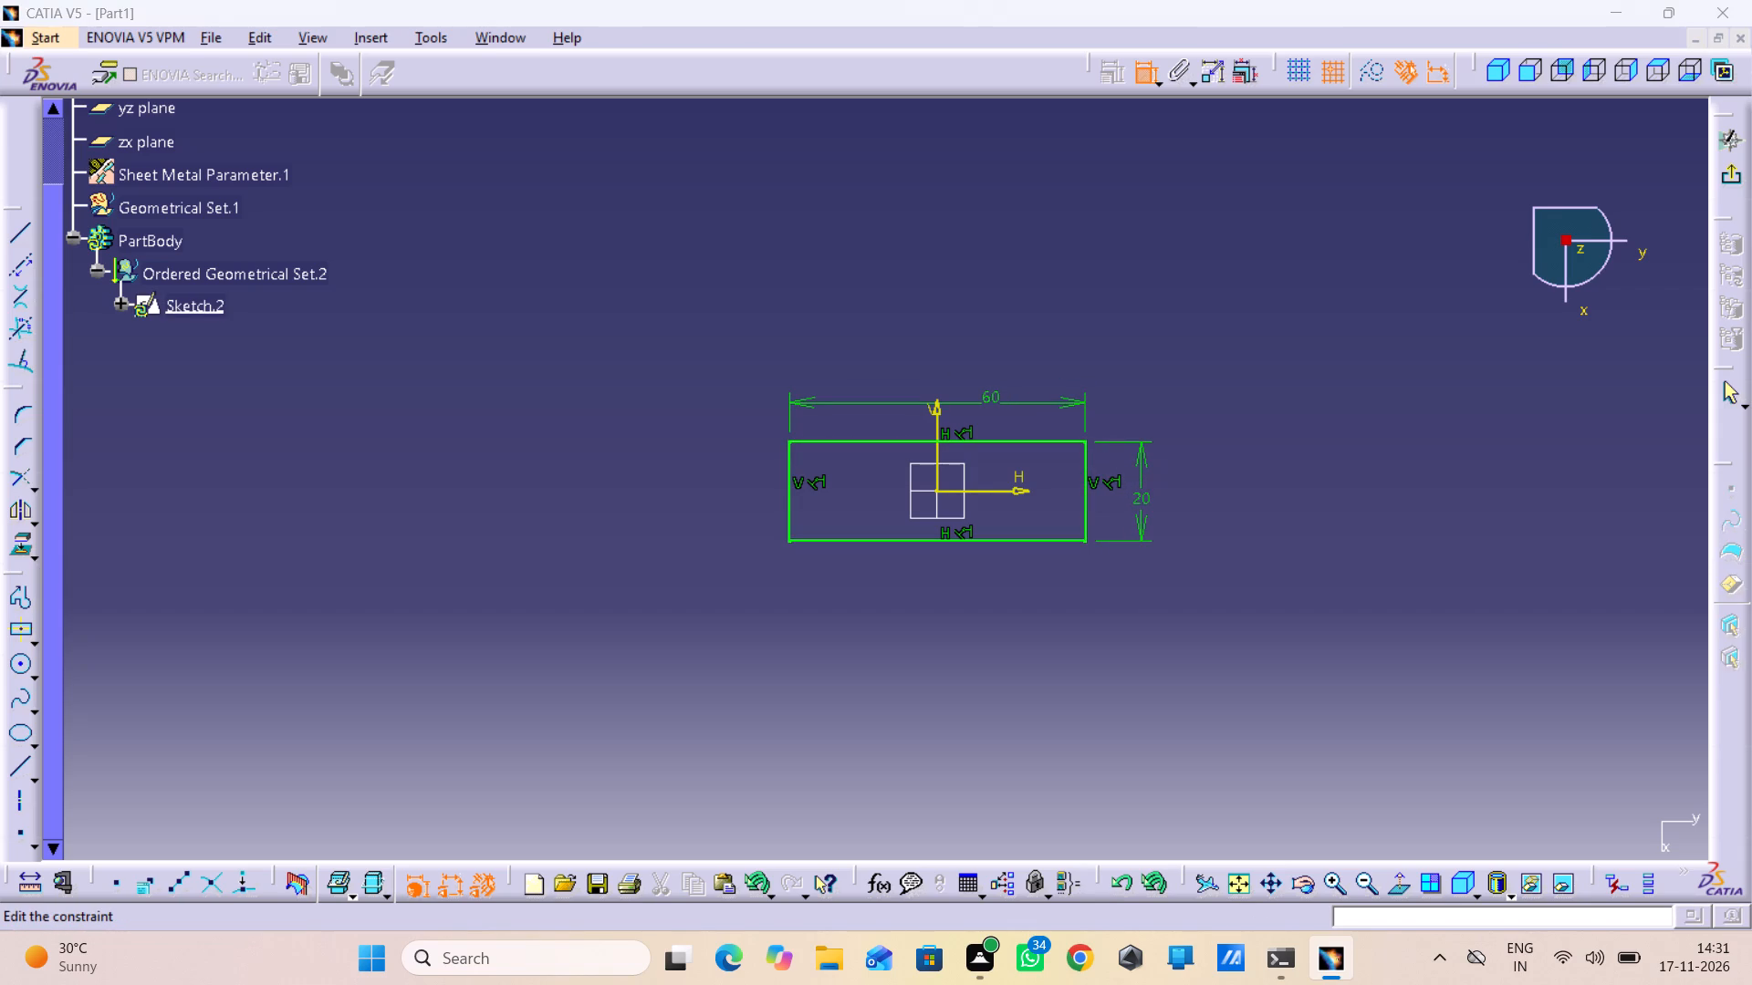
pyautogui.write('15')
pyautogui.press('Return')
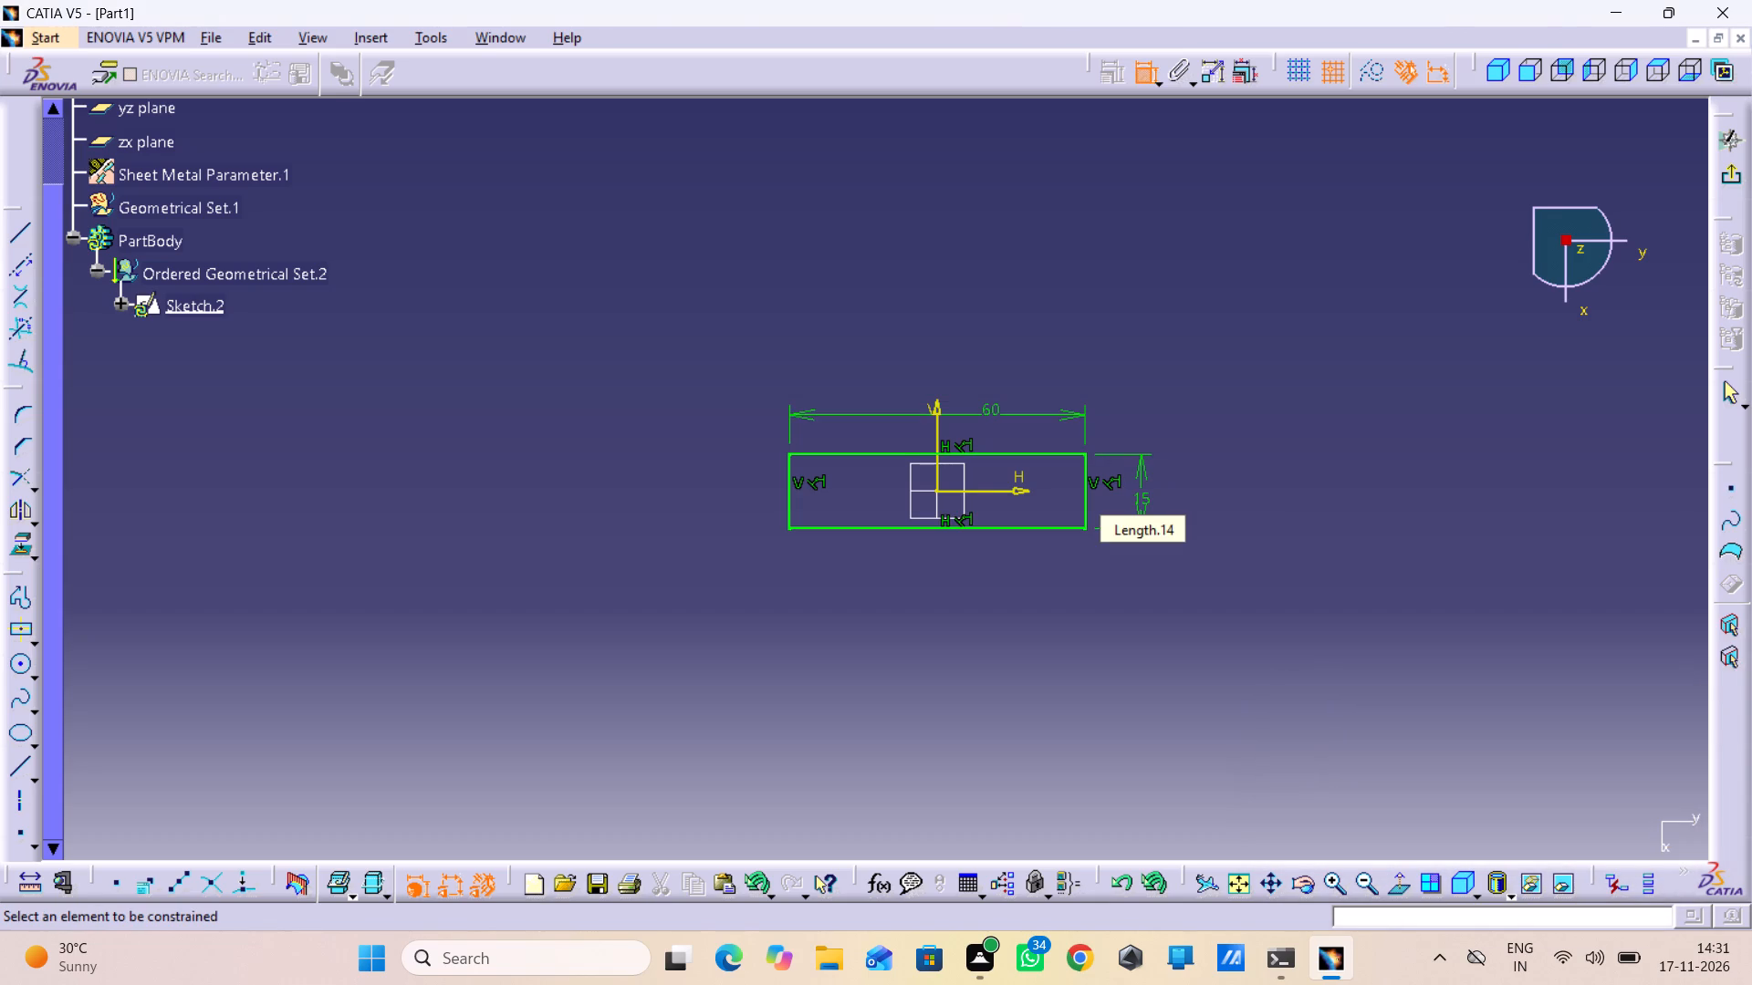
pyautogui.doubleClick(990, 408)
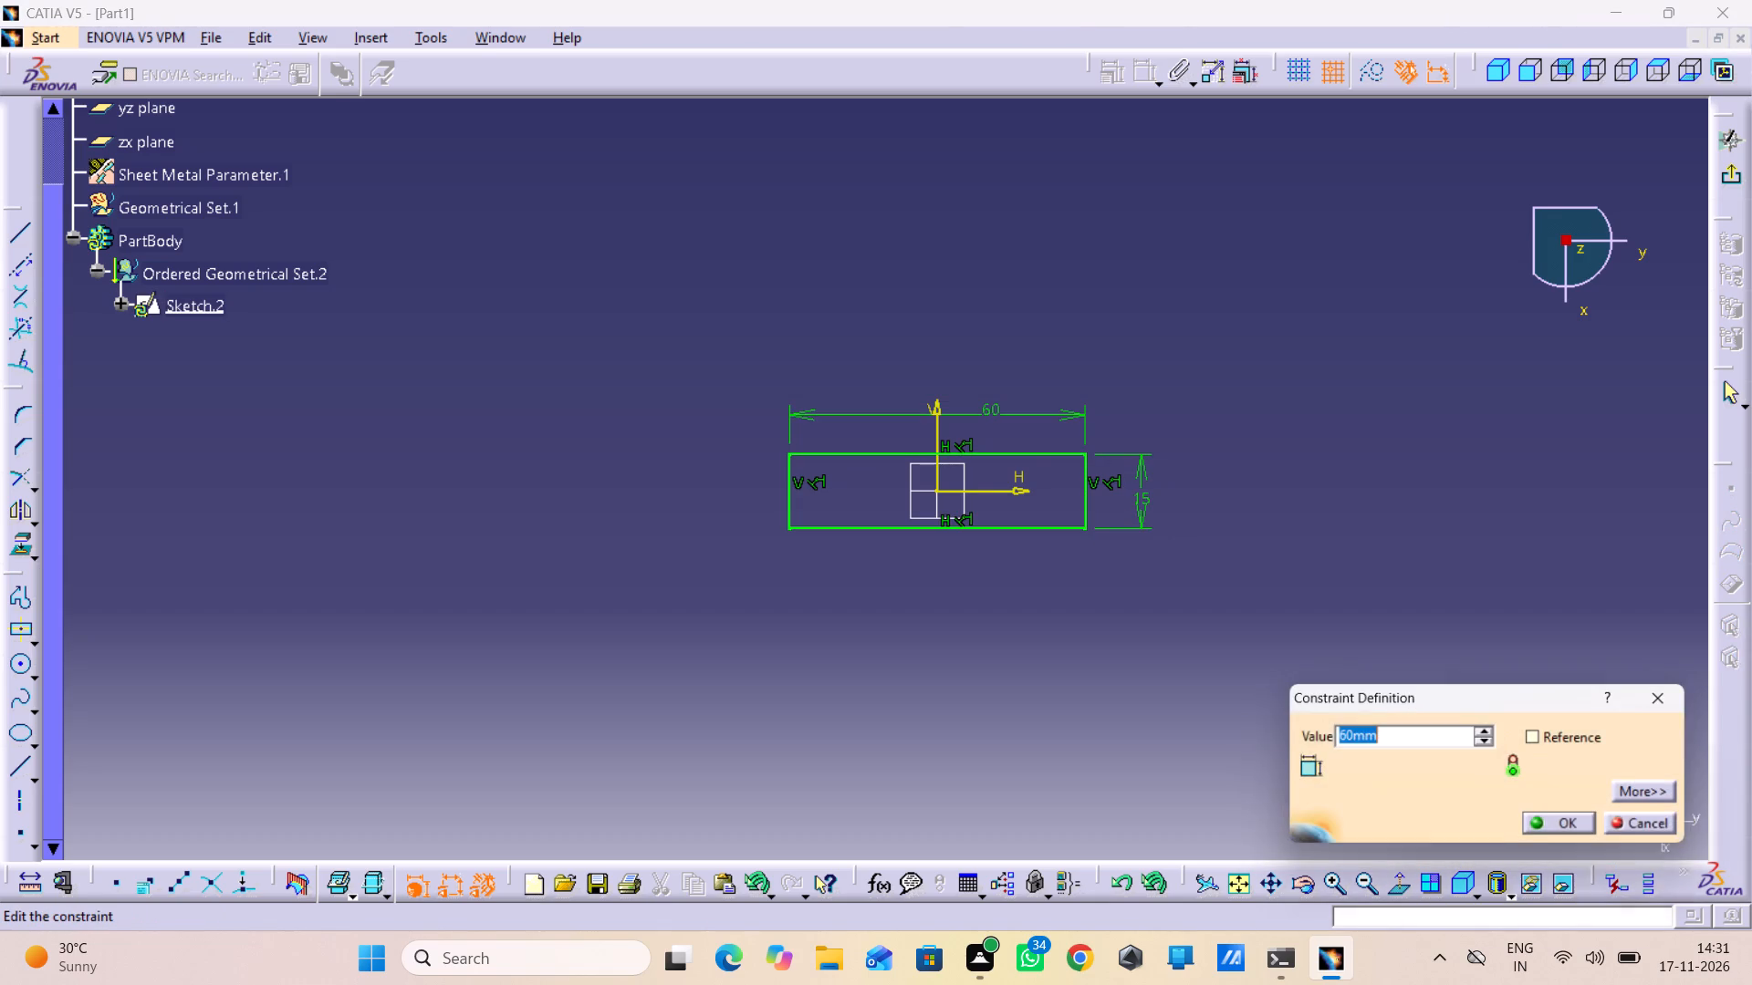
pyautogui.write('40')
pyautogui.press('Return')
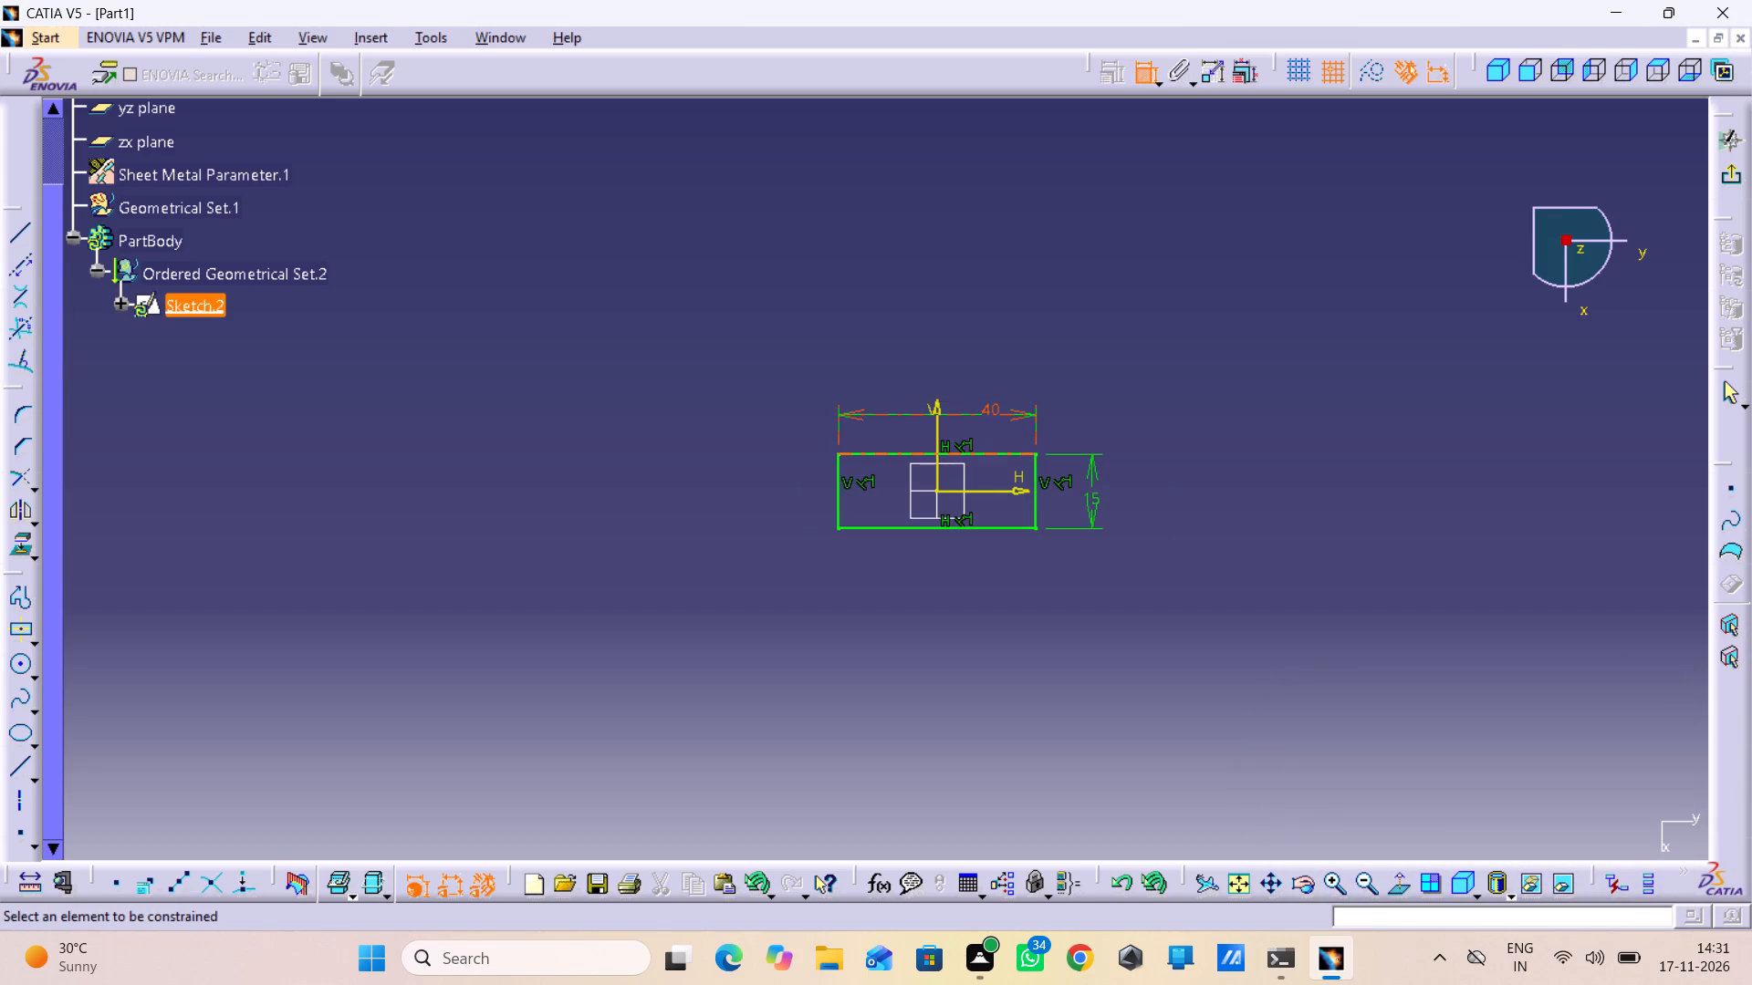
pyautogui.click(1736, 177)
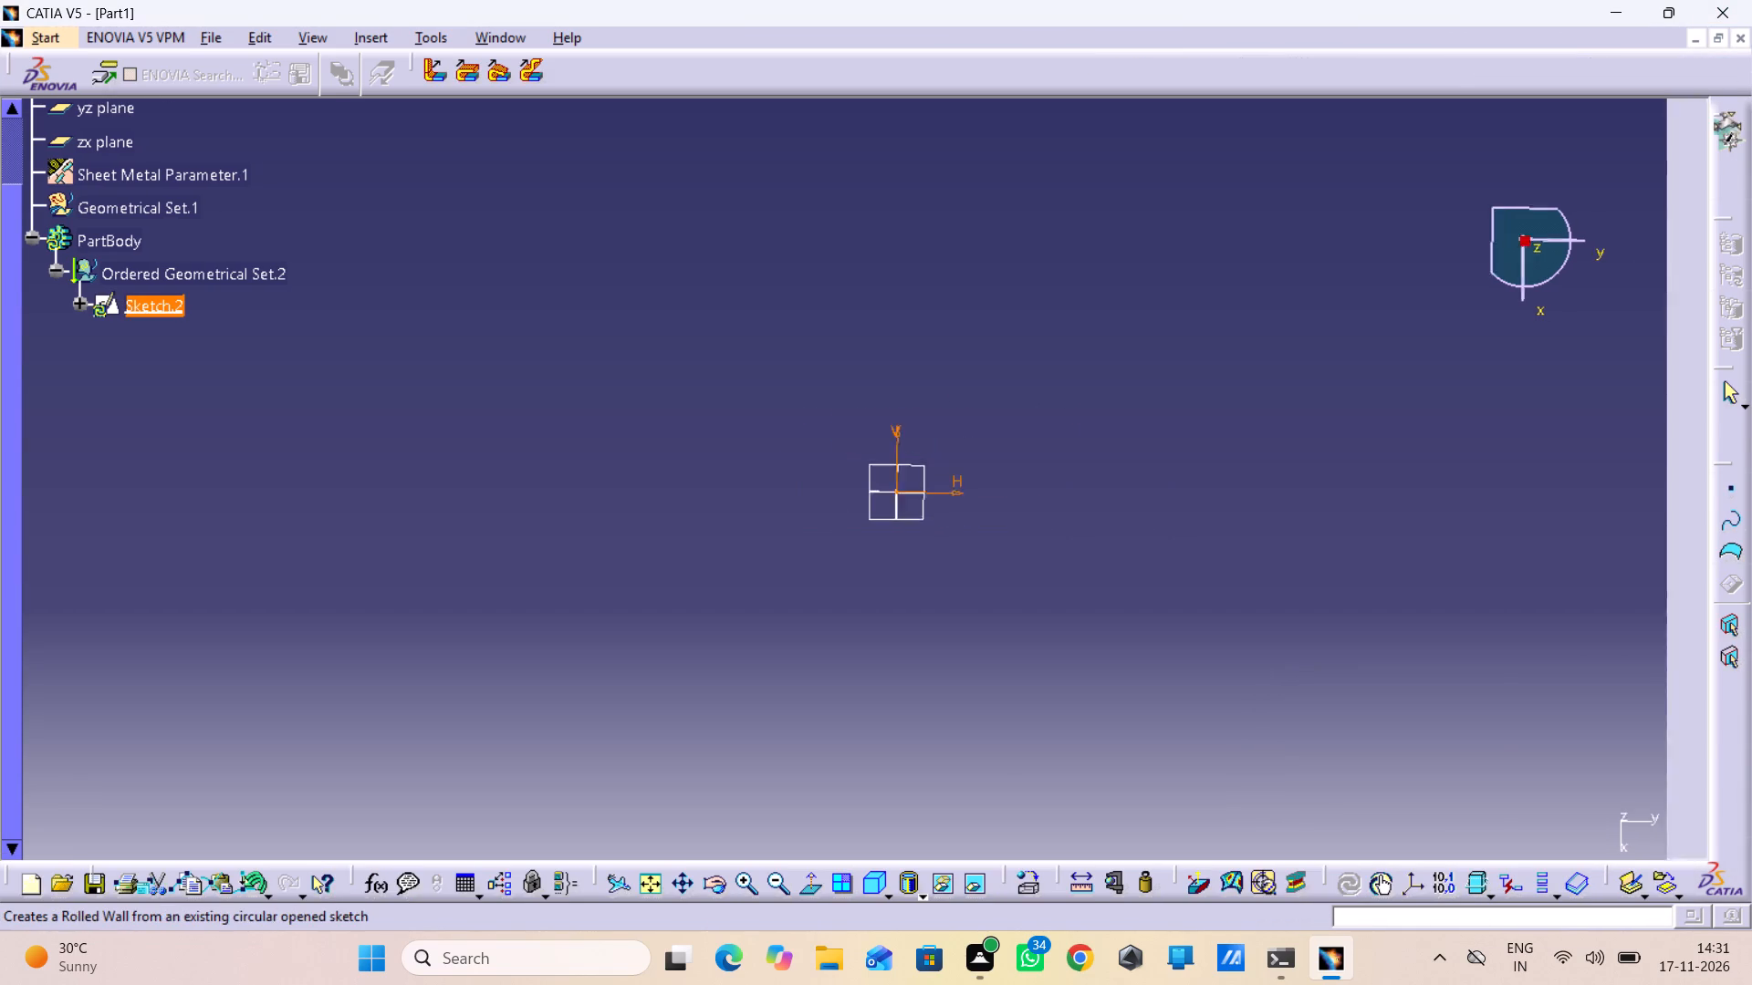
# Create a sheet metal wall from the Sketch.2 rectangle, accepting Sketch.2 as the work-in object and previewing the wall.
pyautogui.click(1731, 519)
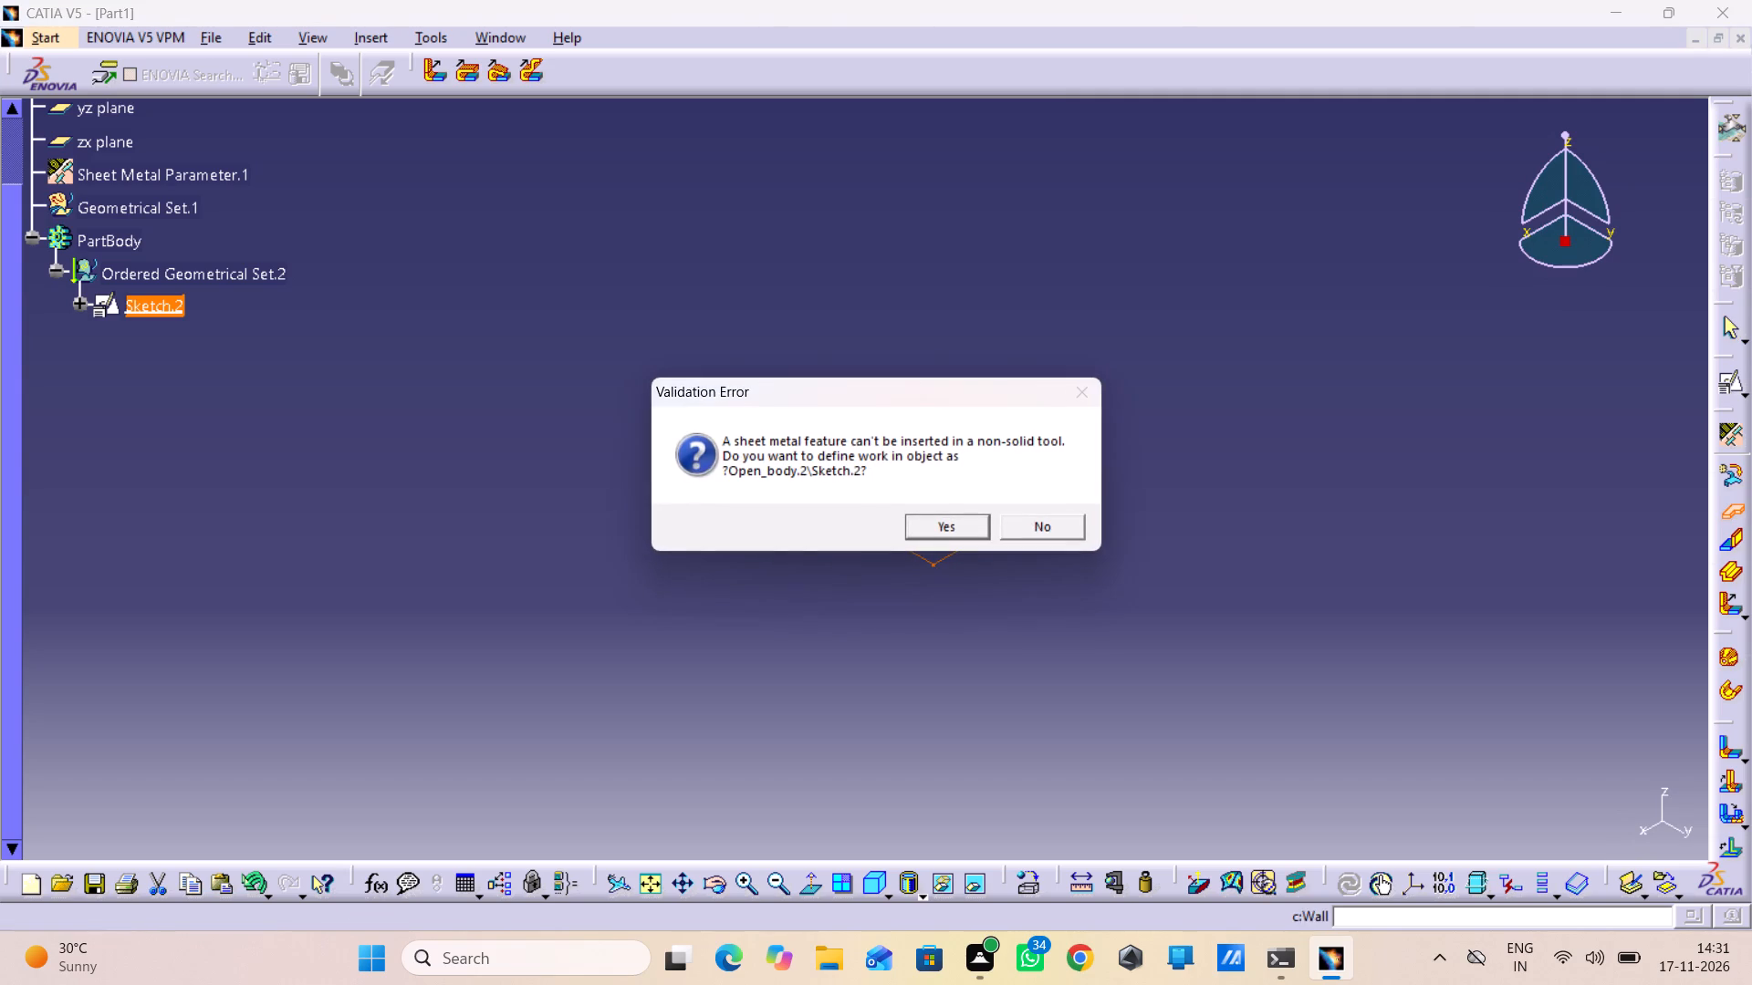
pyautogui.click(957, 524)
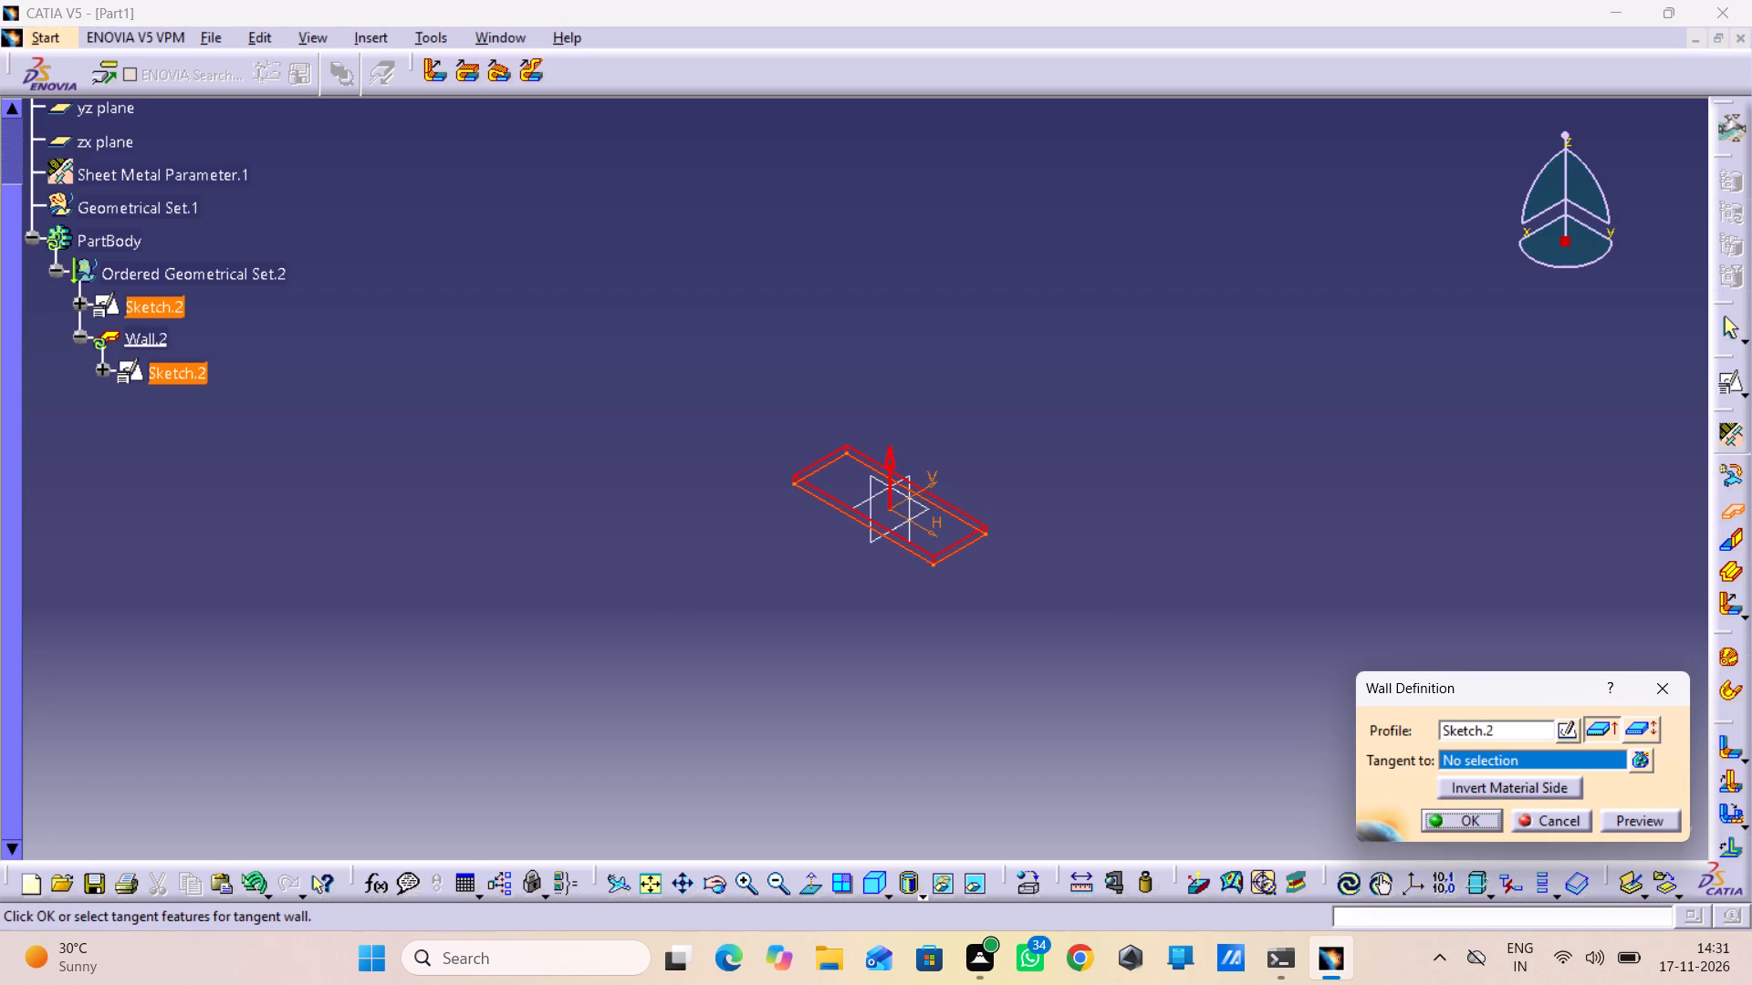
pyautogui.click(1646, 829)
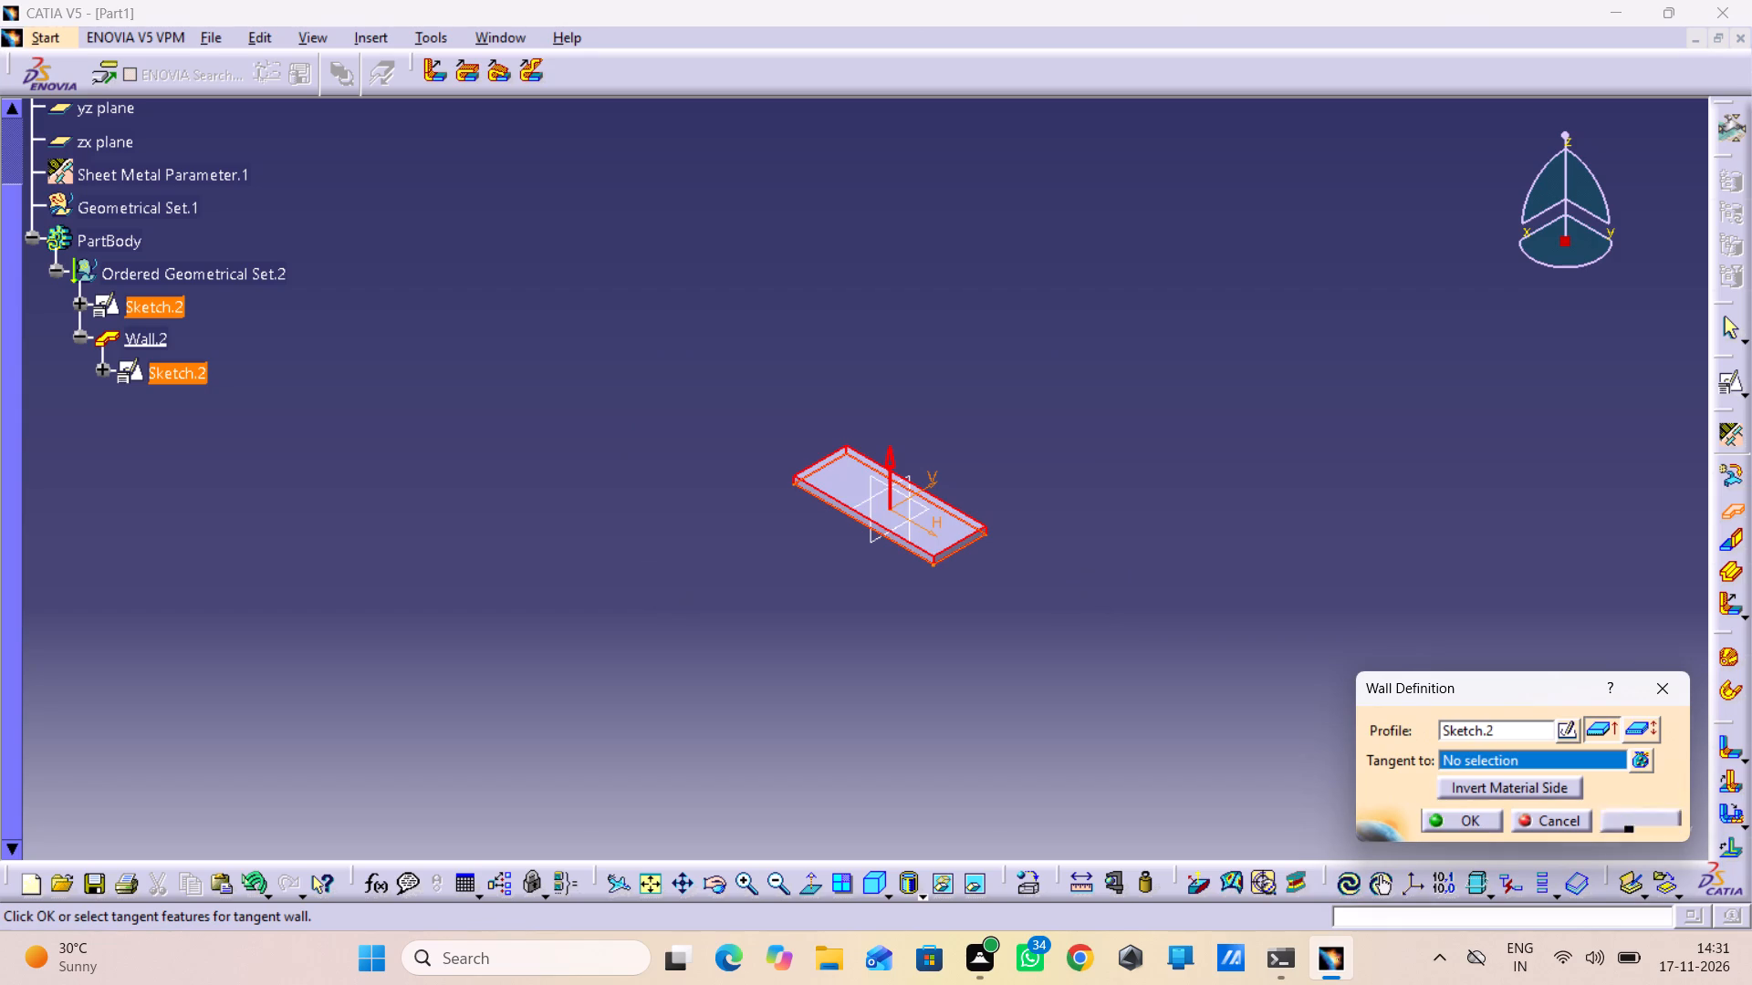
pyautogui.click(1445, 819)
pyautogui.click(1137, 733)
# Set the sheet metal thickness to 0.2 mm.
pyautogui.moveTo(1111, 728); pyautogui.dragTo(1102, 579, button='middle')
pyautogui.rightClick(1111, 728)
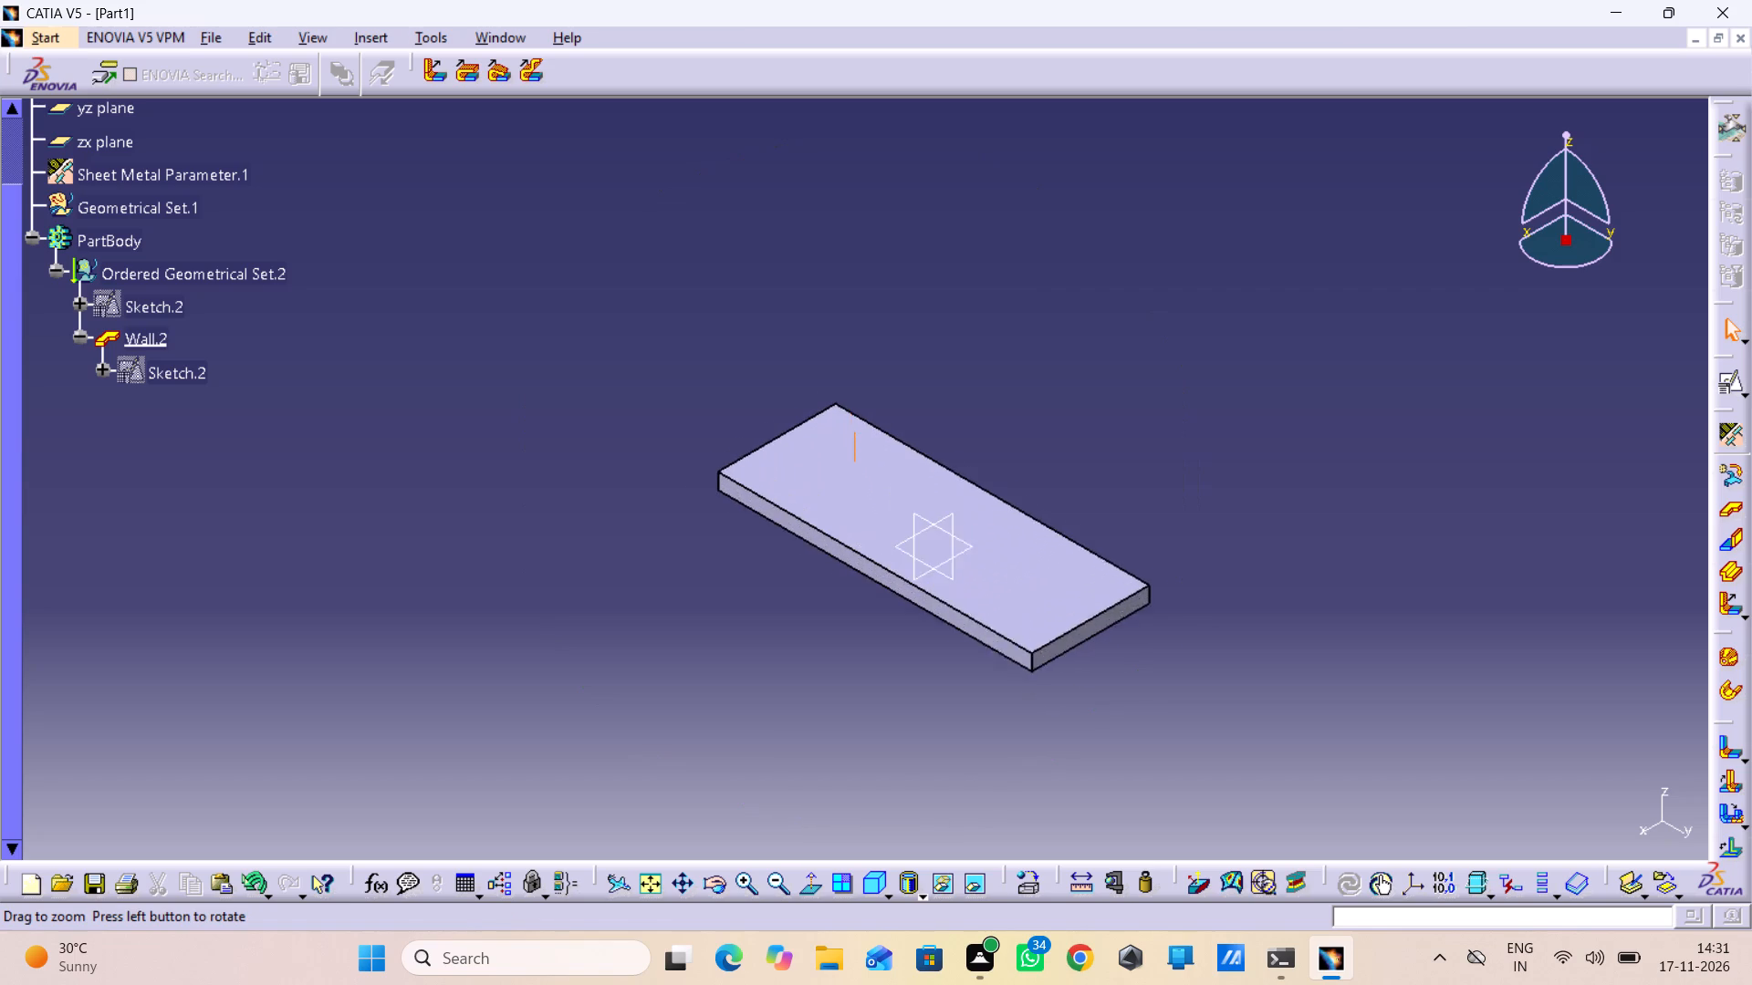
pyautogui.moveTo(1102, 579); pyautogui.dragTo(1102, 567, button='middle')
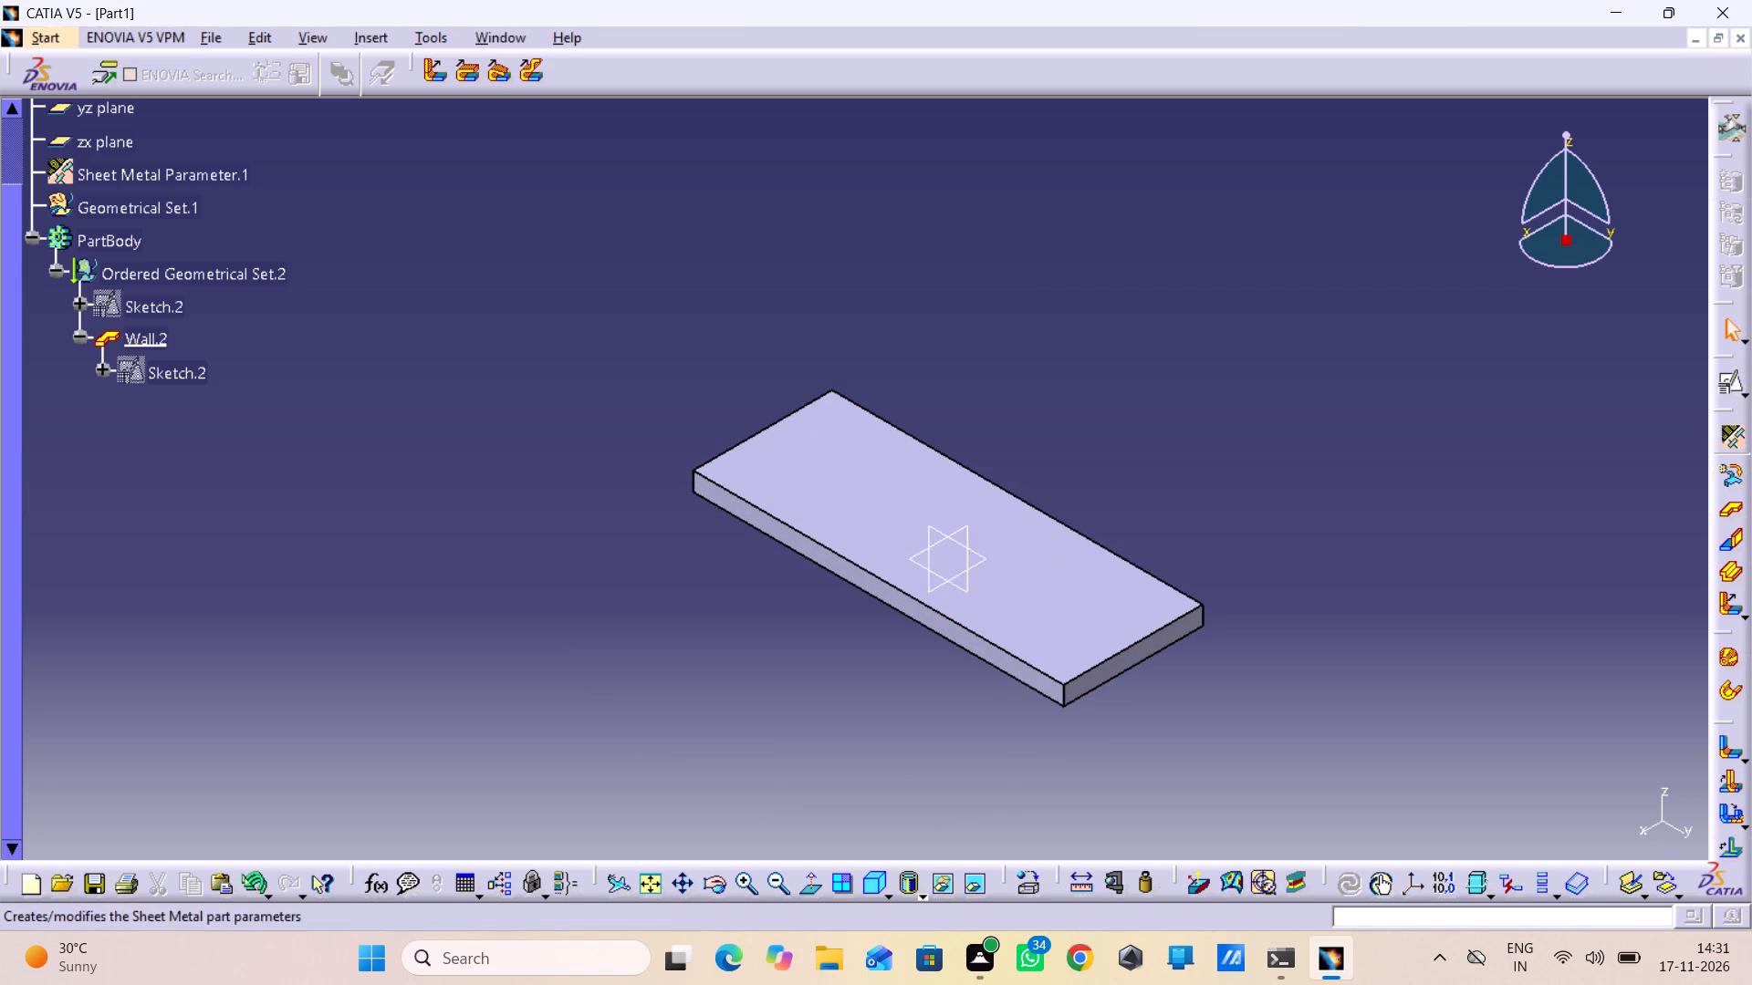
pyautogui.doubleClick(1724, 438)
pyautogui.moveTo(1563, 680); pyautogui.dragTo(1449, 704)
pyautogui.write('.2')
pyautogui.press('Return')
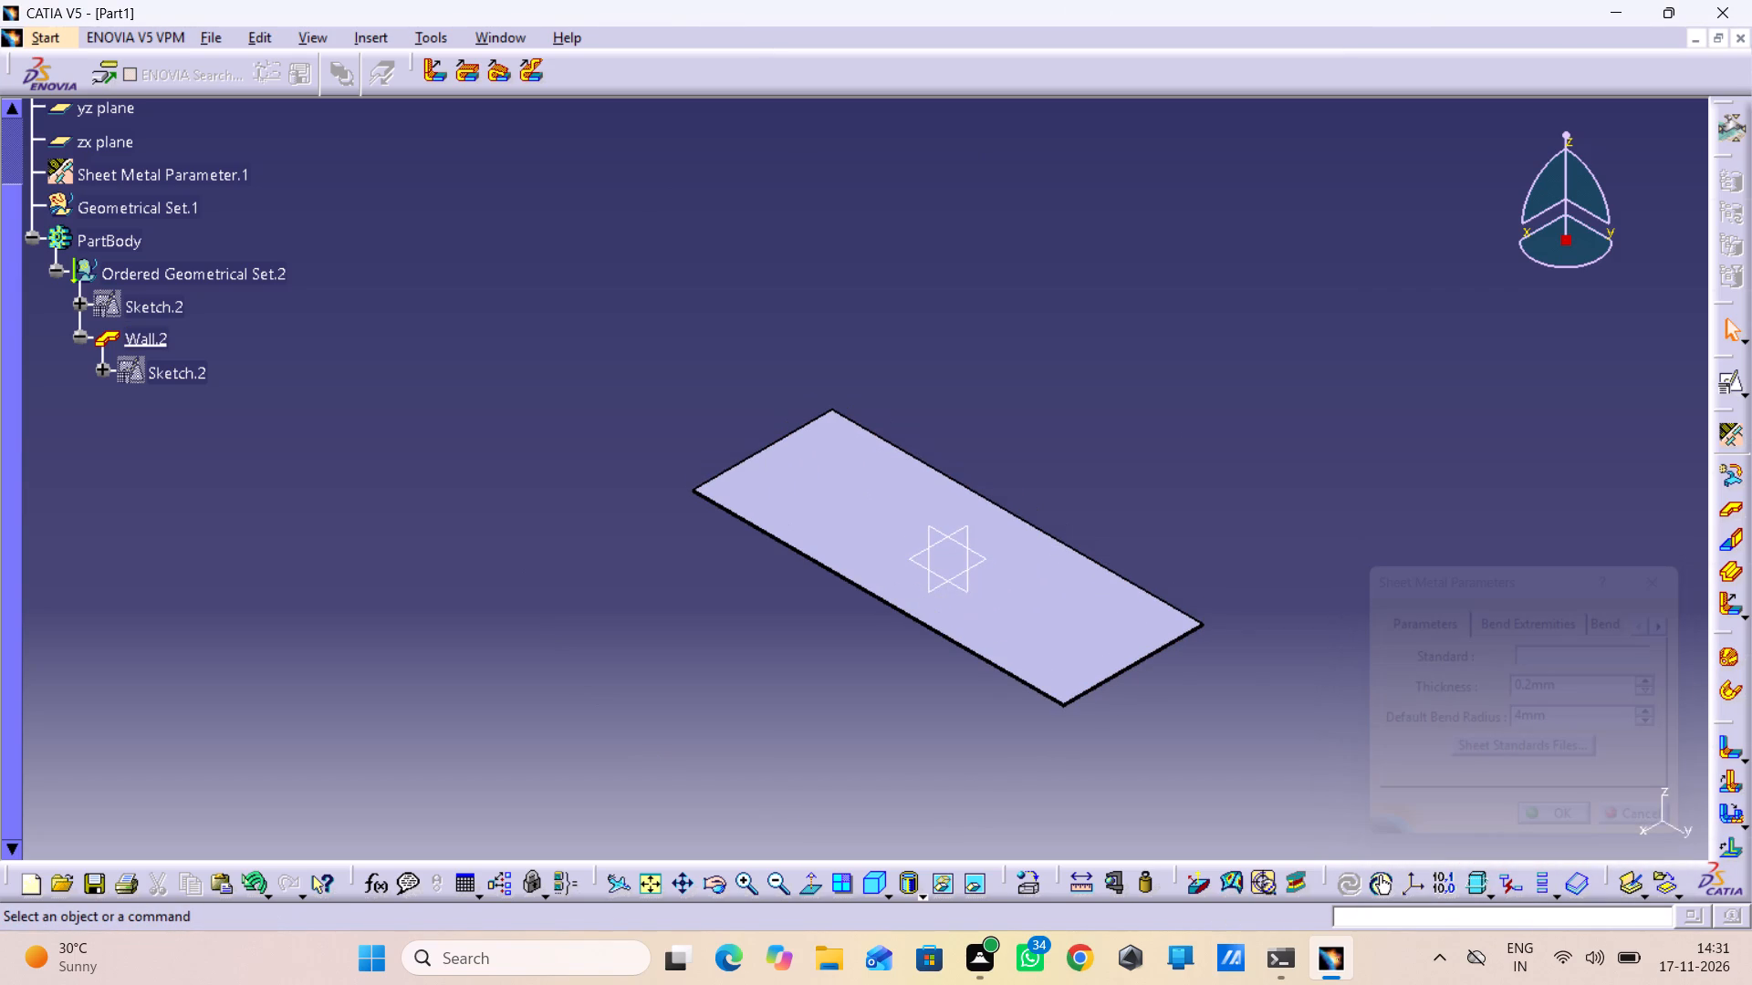
# Set the sheet metal thickness to 0.5 mm.
pyautogui.click(1722, 436)
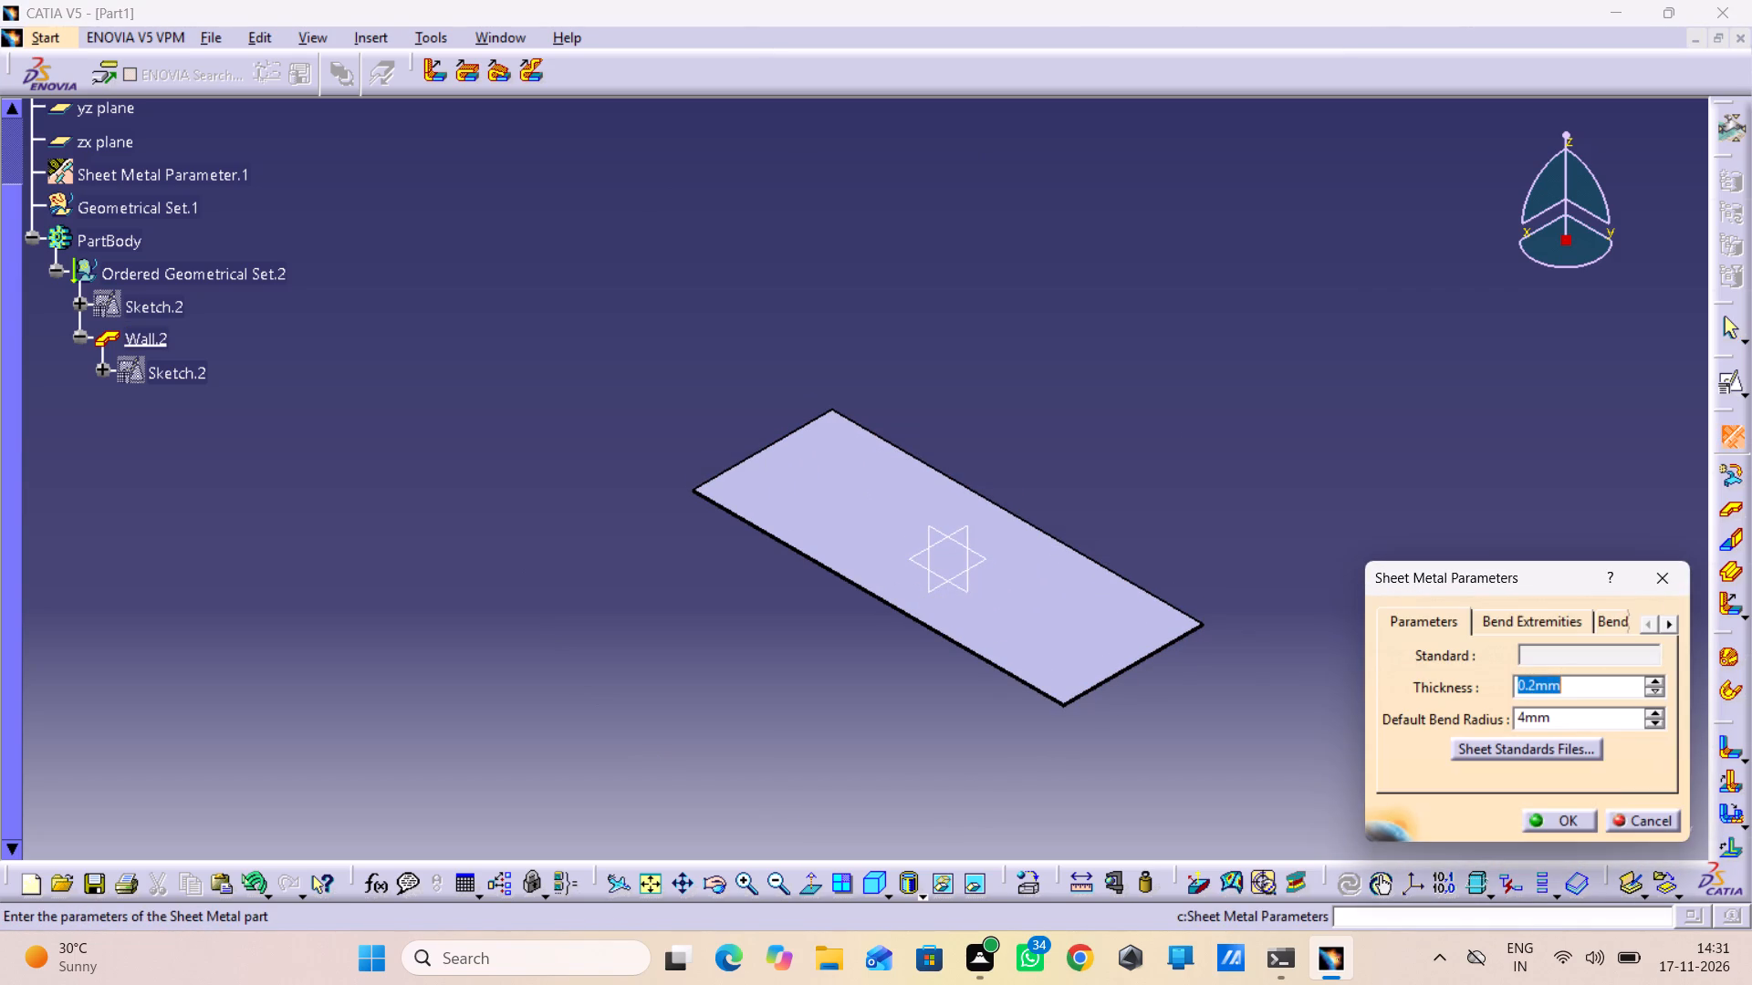
pyautogui.write('.5')
pyautogui.press('Return')
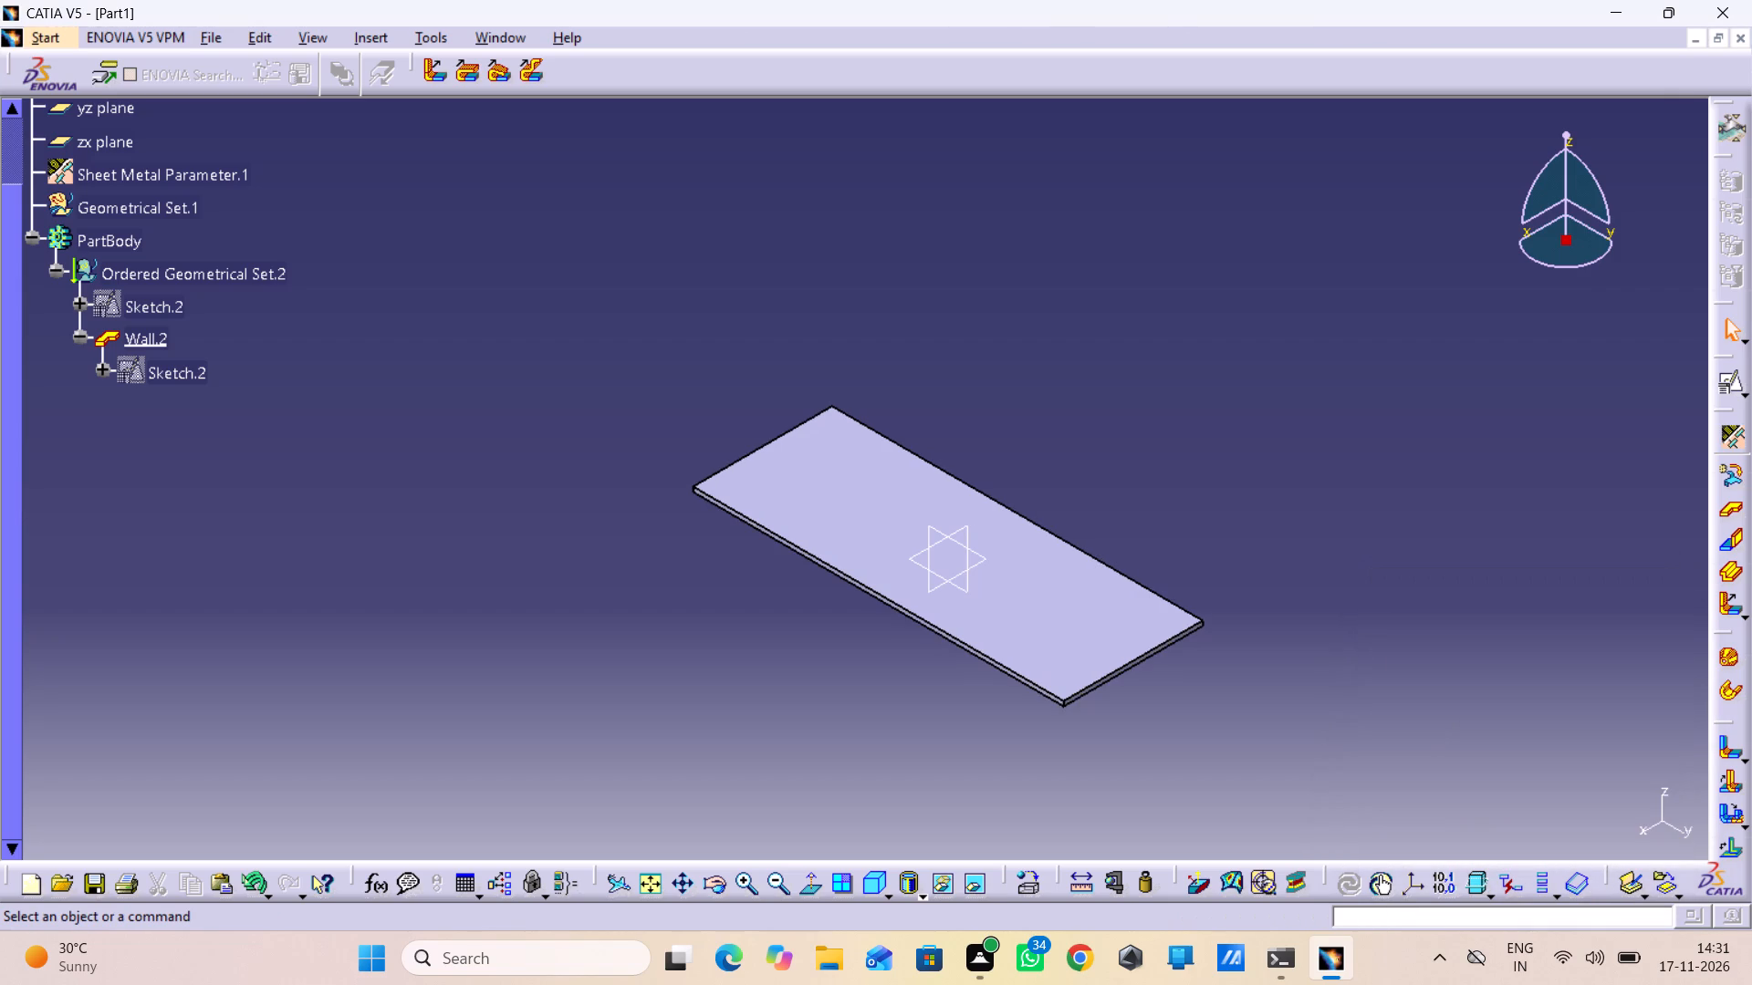
pyautogui.click(1368, 716)
# Create a positioned sketch on the yz plane with implicit origin and orientation.
pyautogui.moveTo(977, 719); pyautogui.dragTo(1028, 710, button='middle')
pyautogui.moveTo(977, 719); pyautogui.dragTo(1022, 710, button='right')
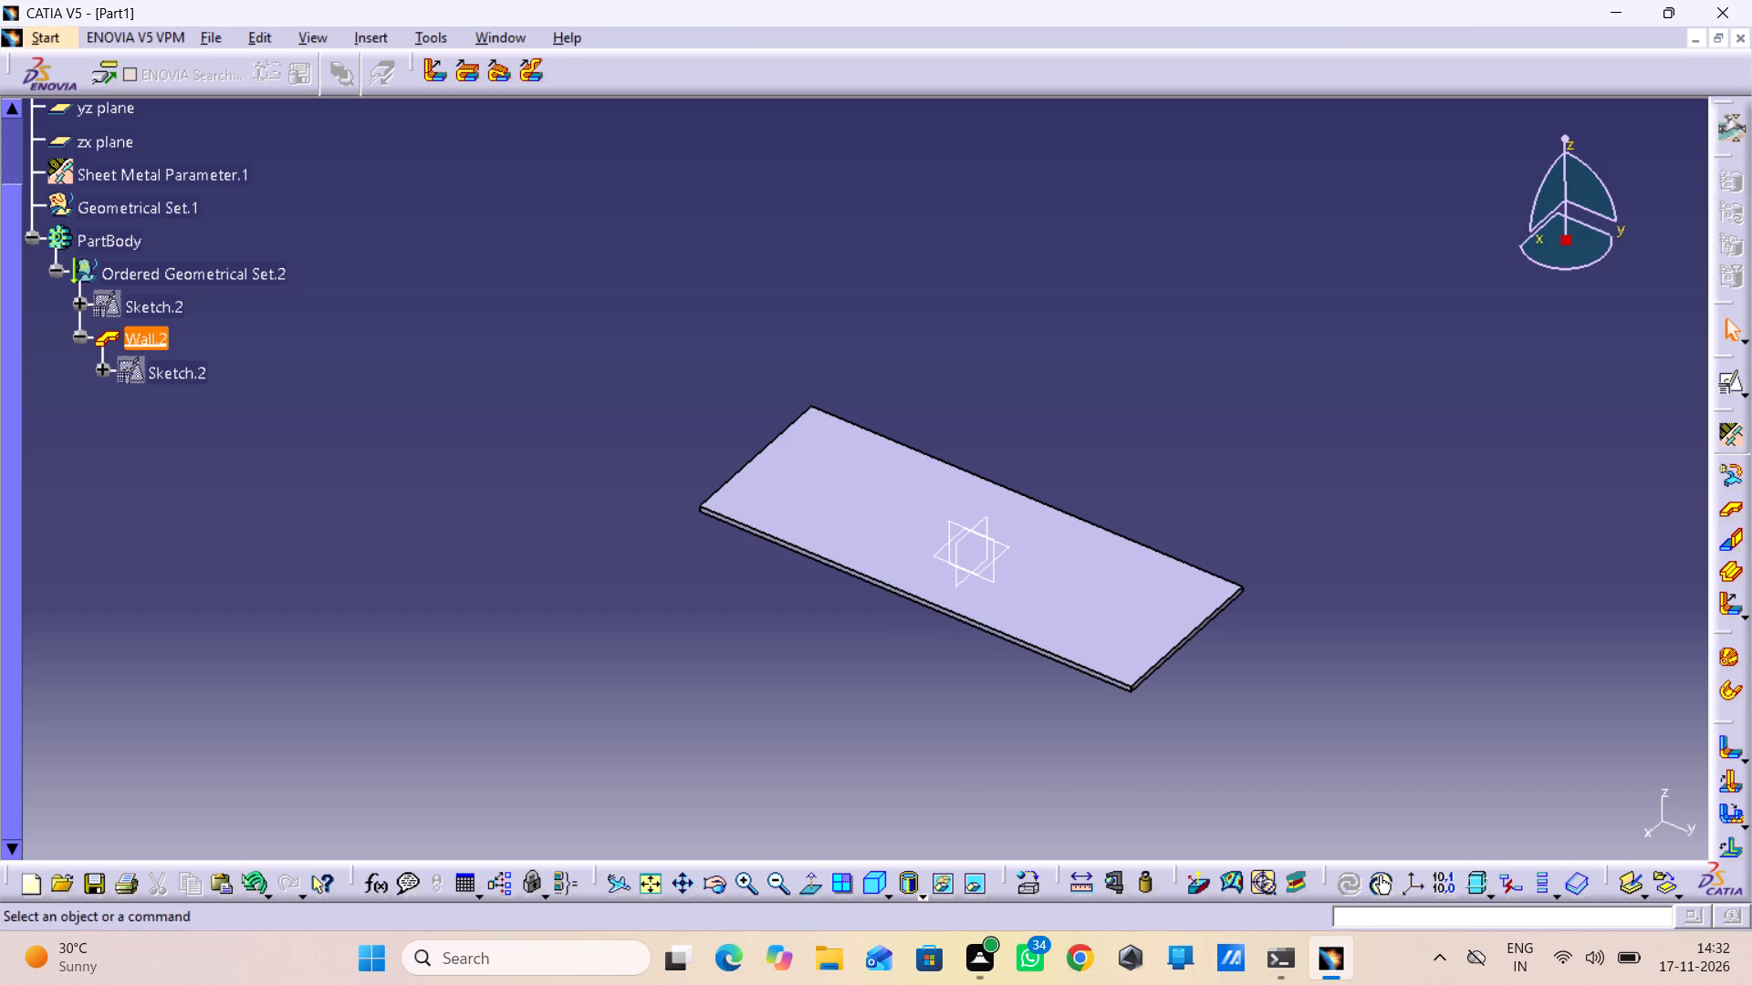
pyautogui.moveTo(940, 746); pyautogui.dragTo(848, 685, button='middle')
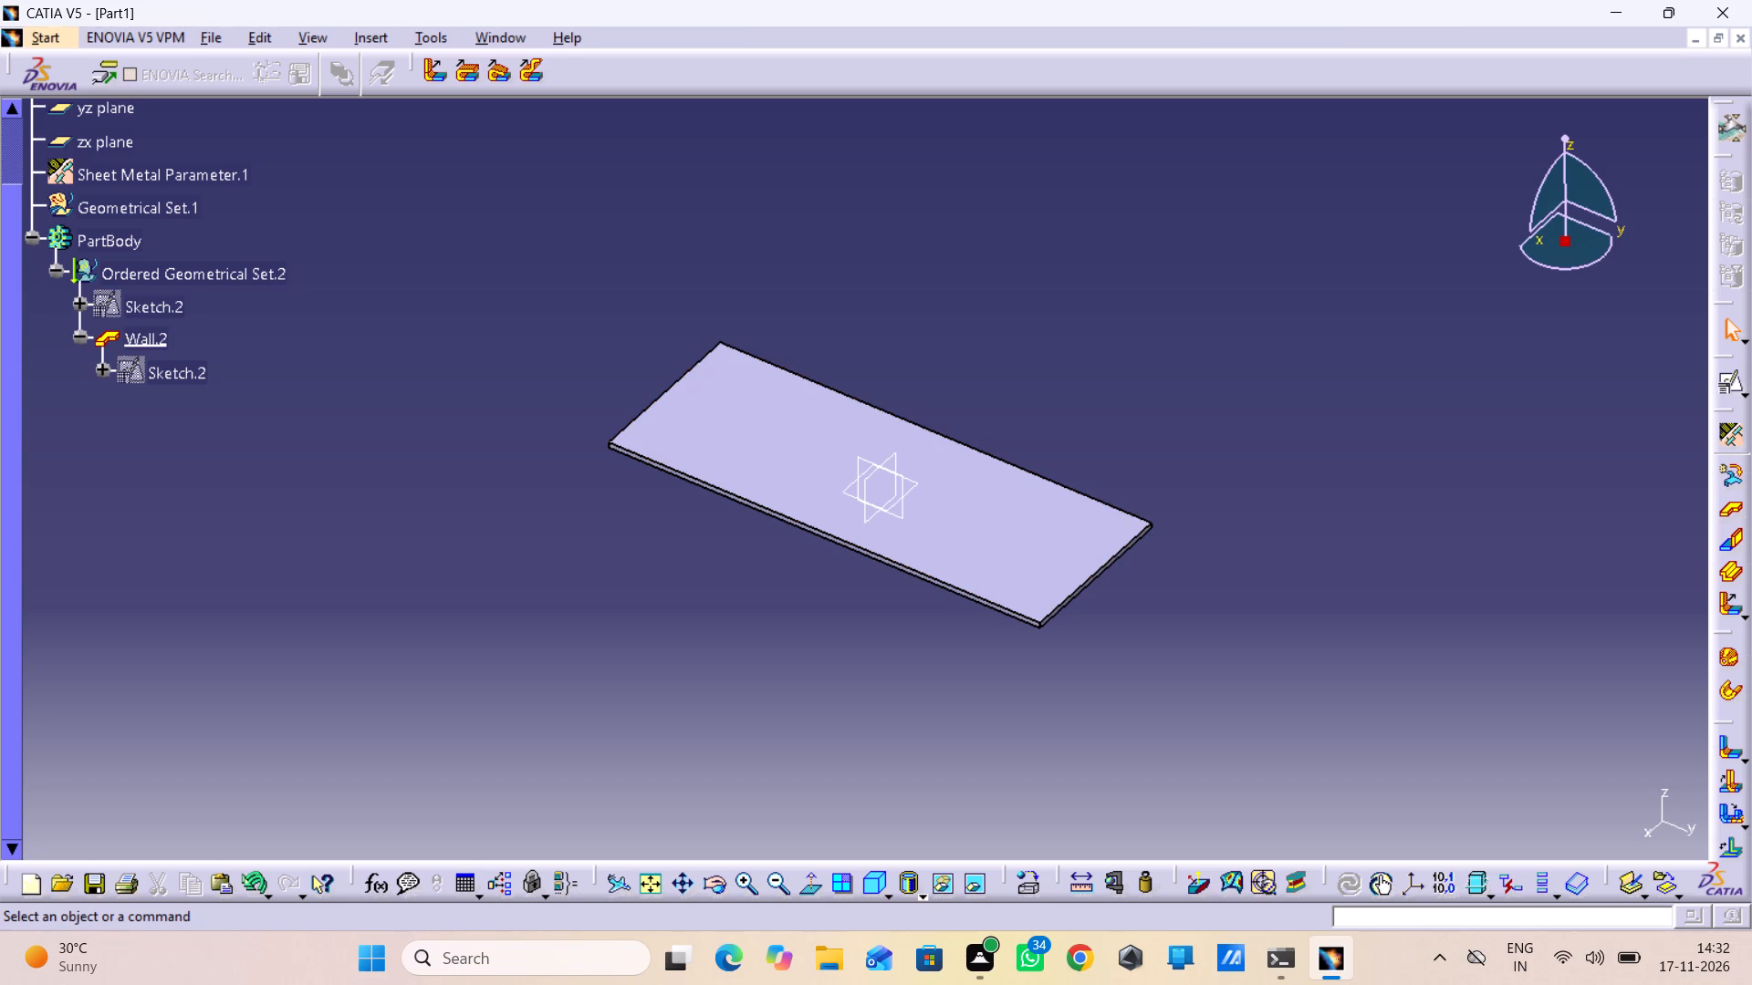
pyautogui.click(1735, 379)
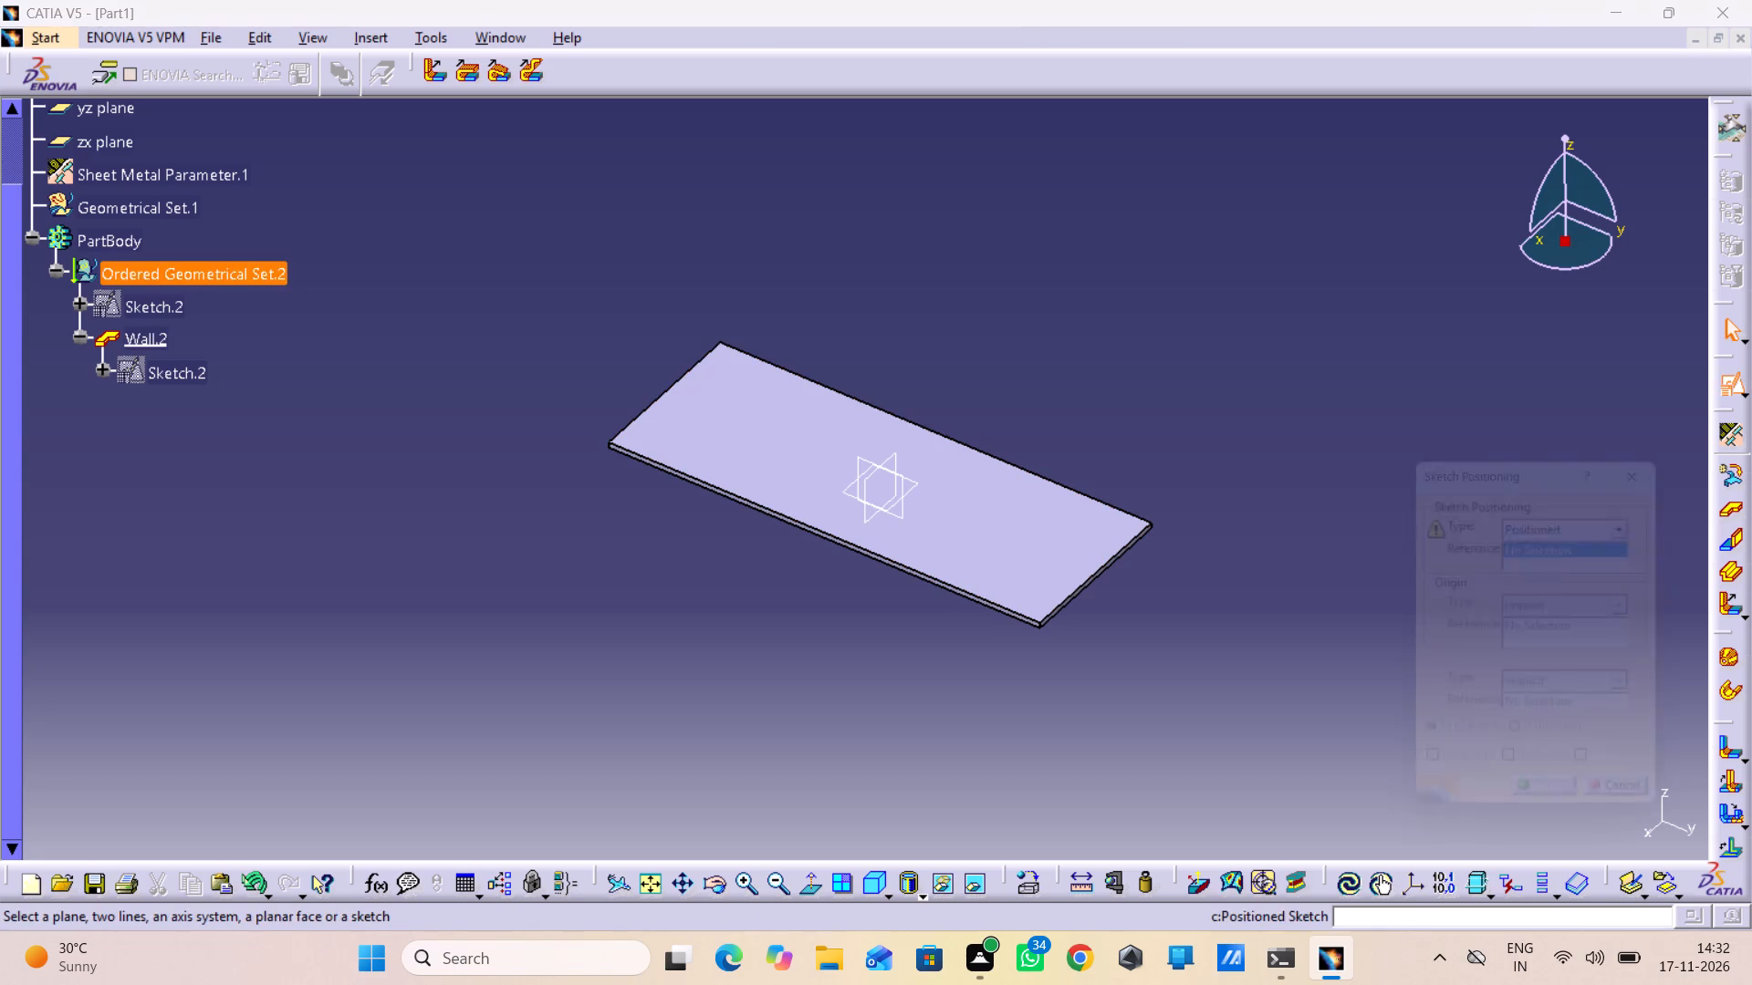
pyautogui.click(904, 506)
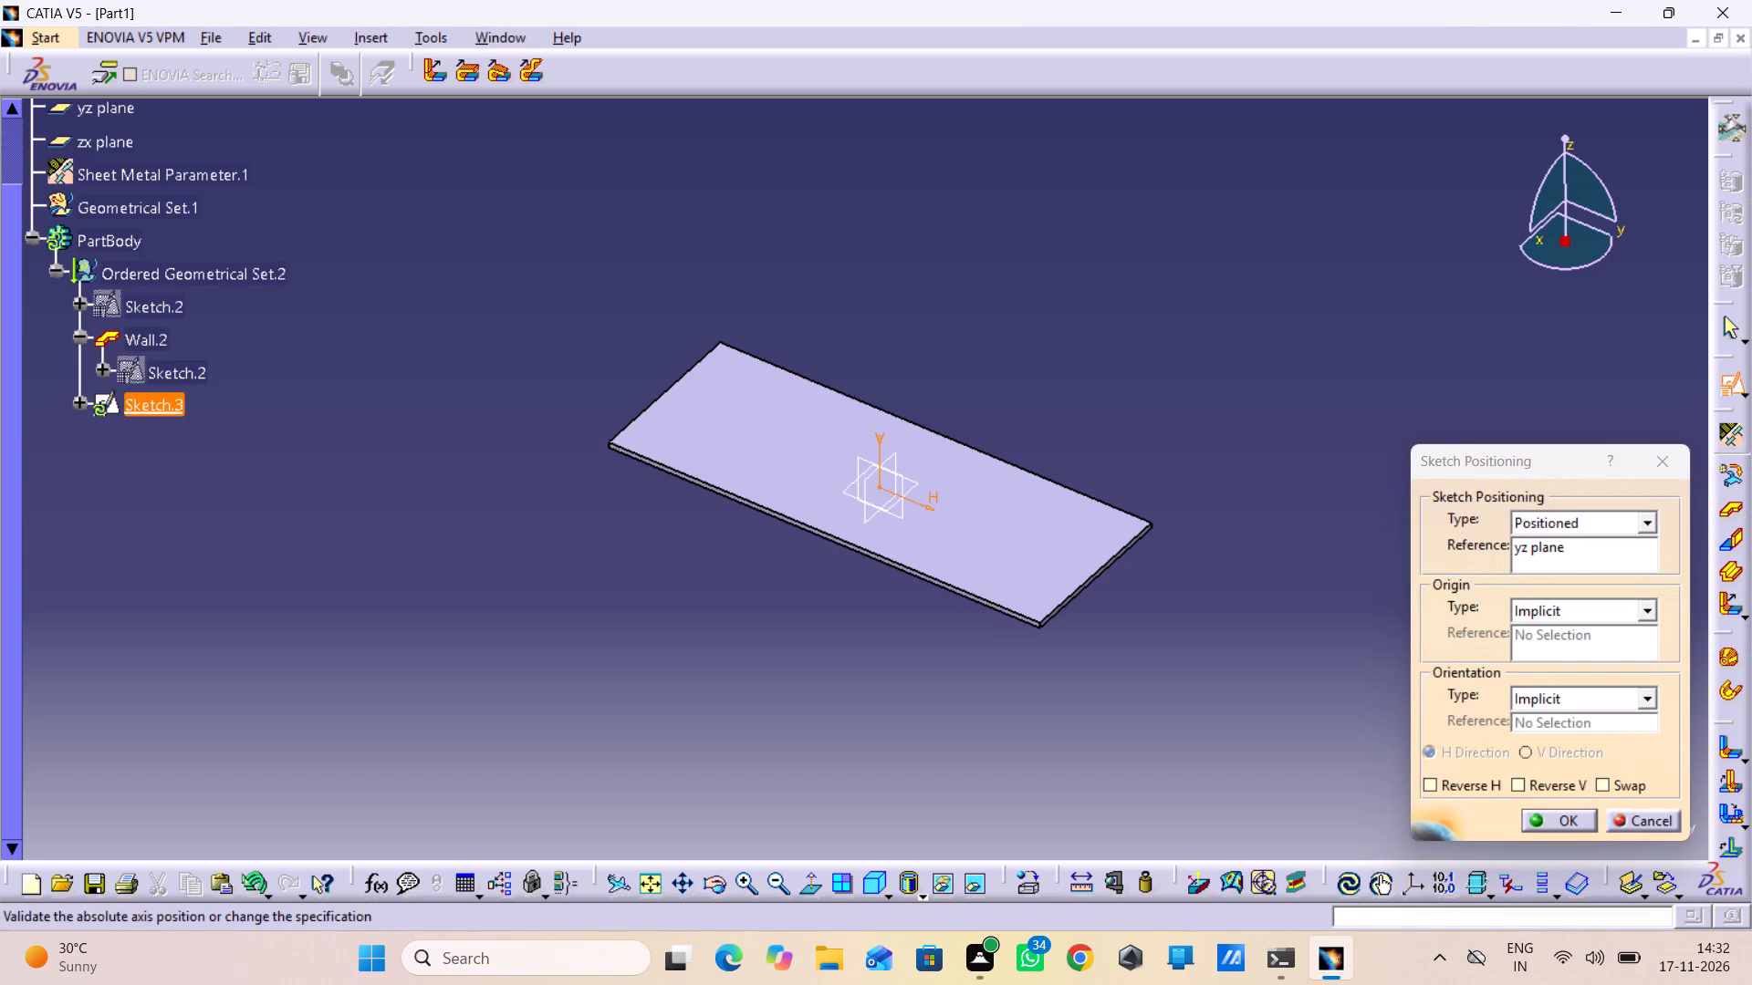
pyautogui.click(1557, 821)
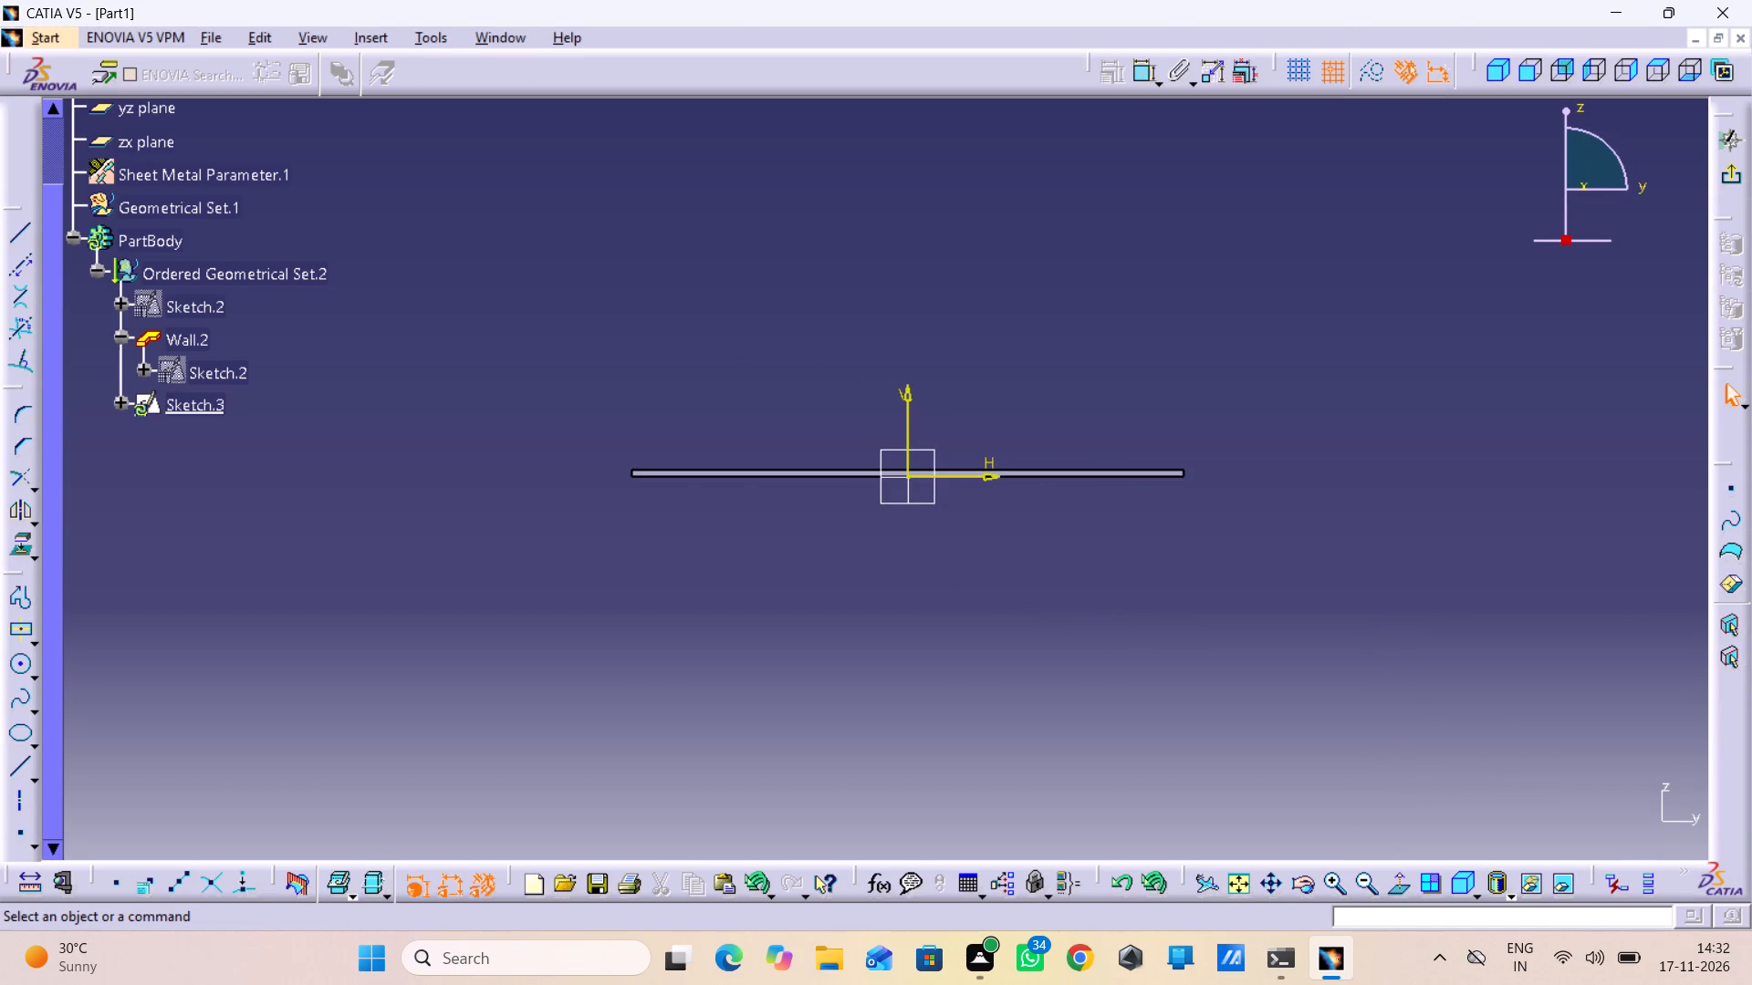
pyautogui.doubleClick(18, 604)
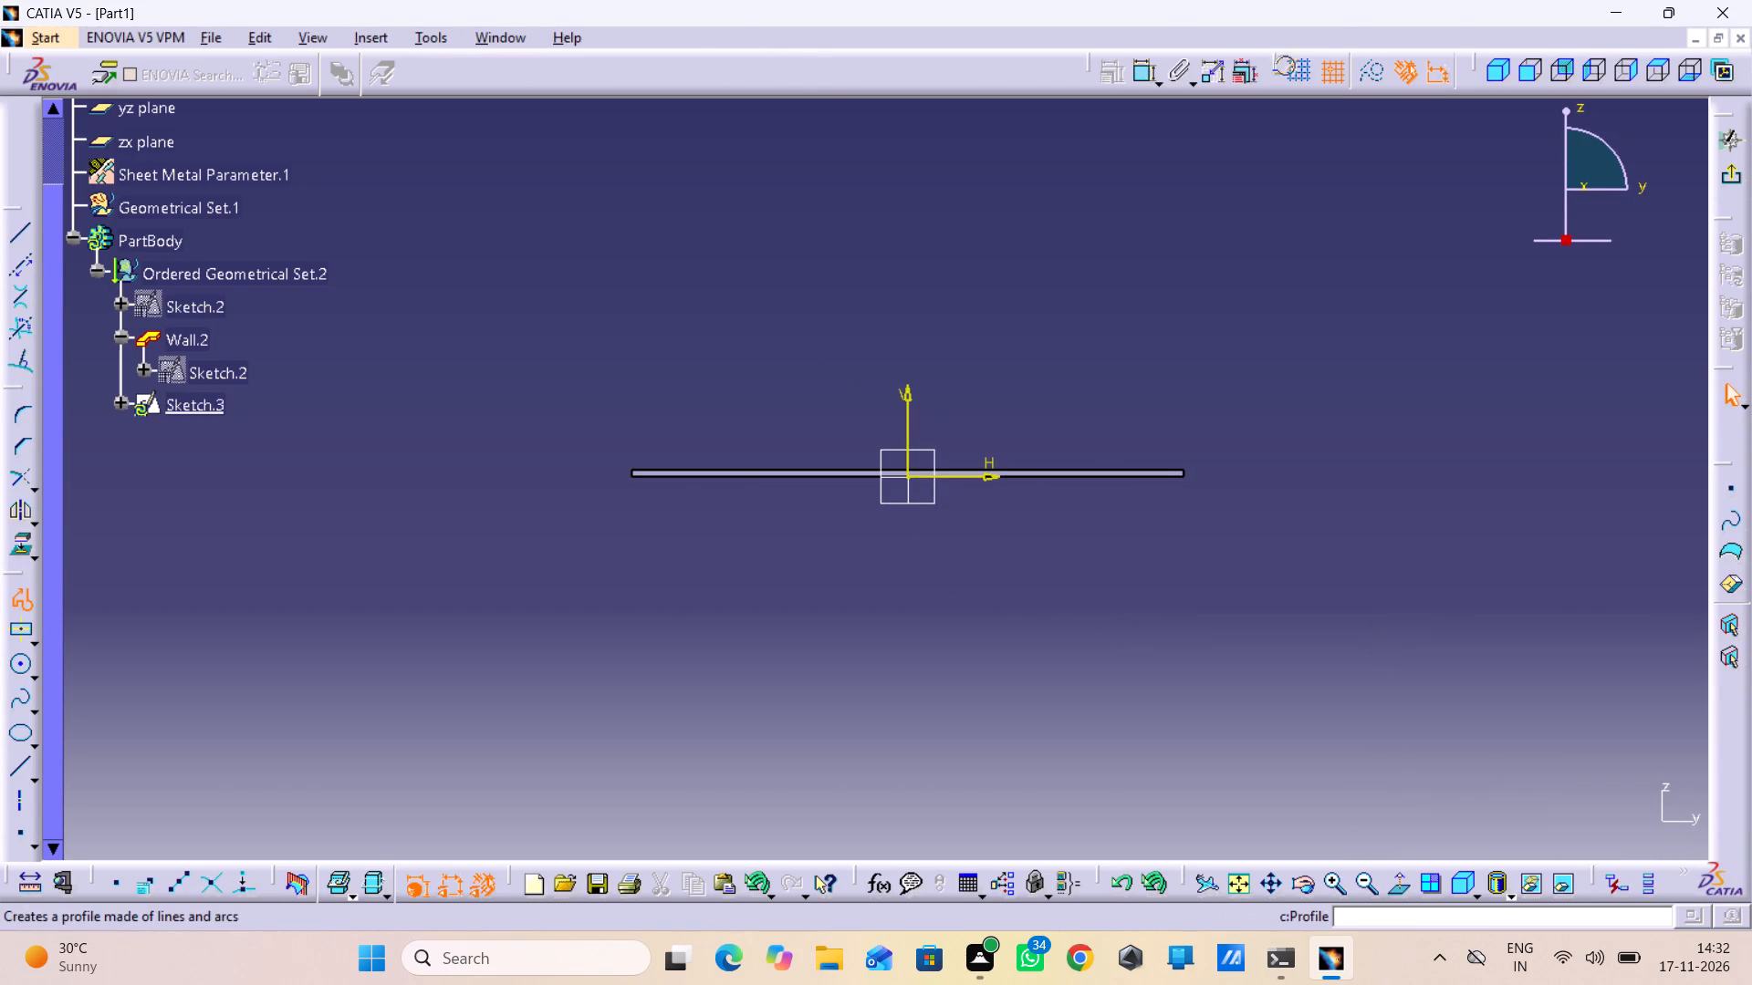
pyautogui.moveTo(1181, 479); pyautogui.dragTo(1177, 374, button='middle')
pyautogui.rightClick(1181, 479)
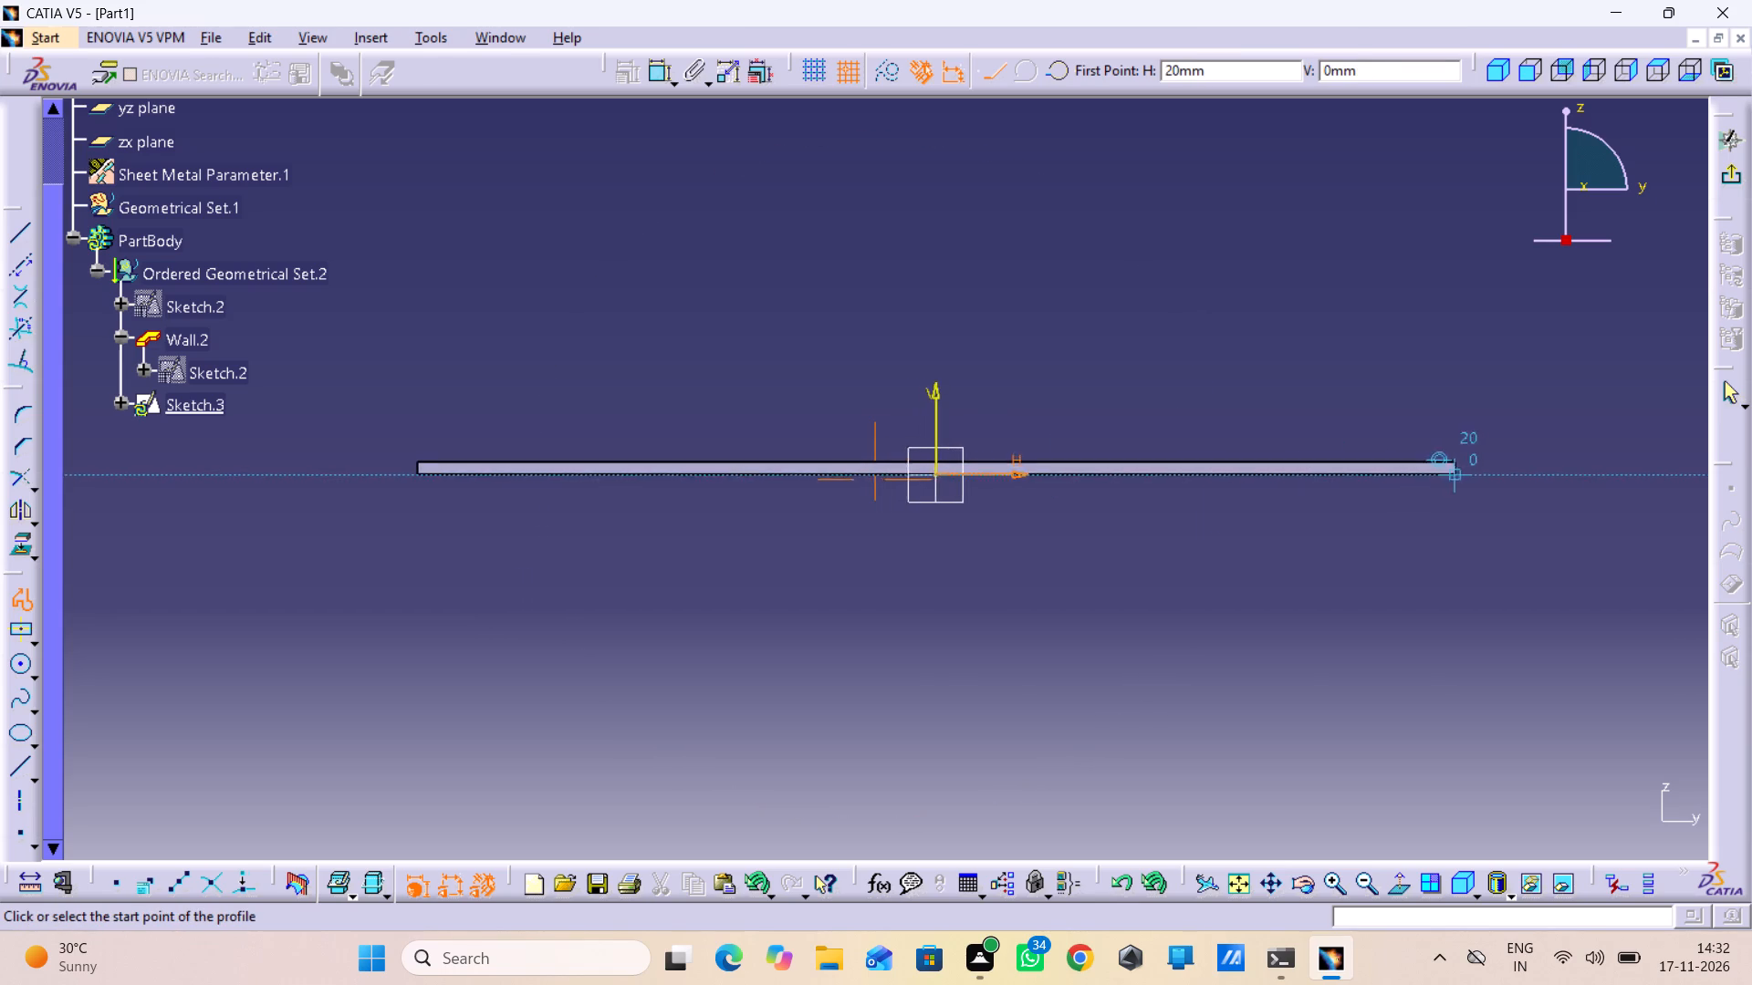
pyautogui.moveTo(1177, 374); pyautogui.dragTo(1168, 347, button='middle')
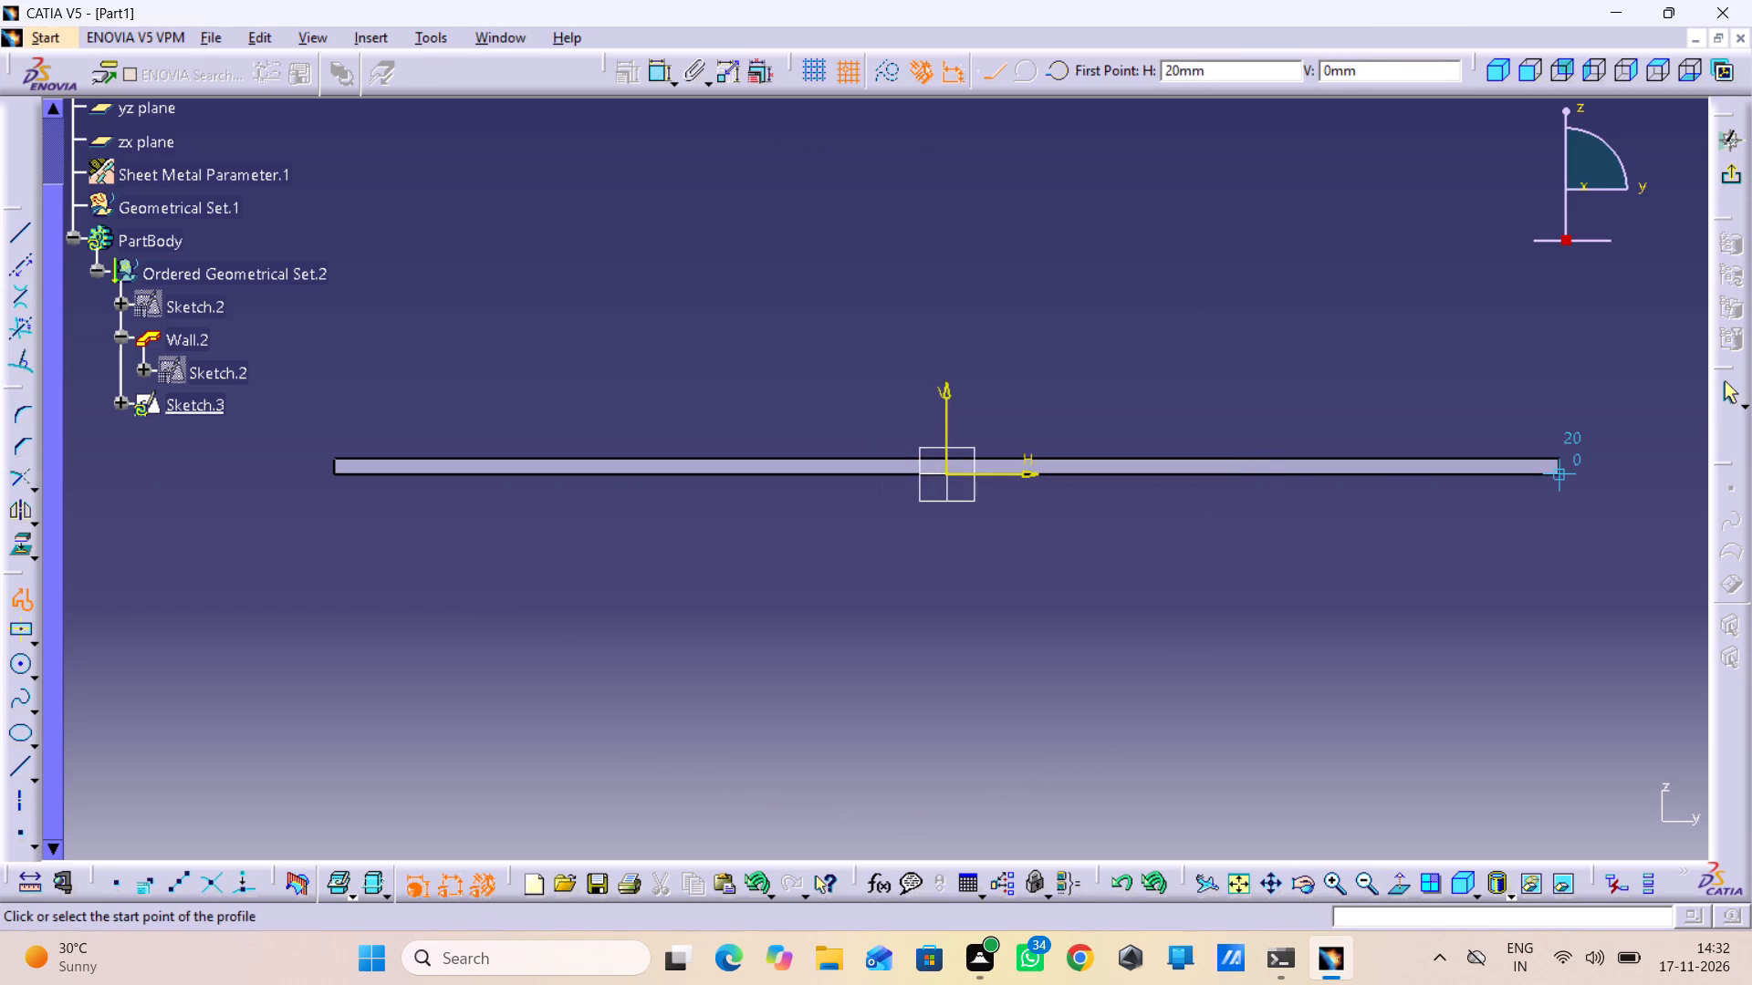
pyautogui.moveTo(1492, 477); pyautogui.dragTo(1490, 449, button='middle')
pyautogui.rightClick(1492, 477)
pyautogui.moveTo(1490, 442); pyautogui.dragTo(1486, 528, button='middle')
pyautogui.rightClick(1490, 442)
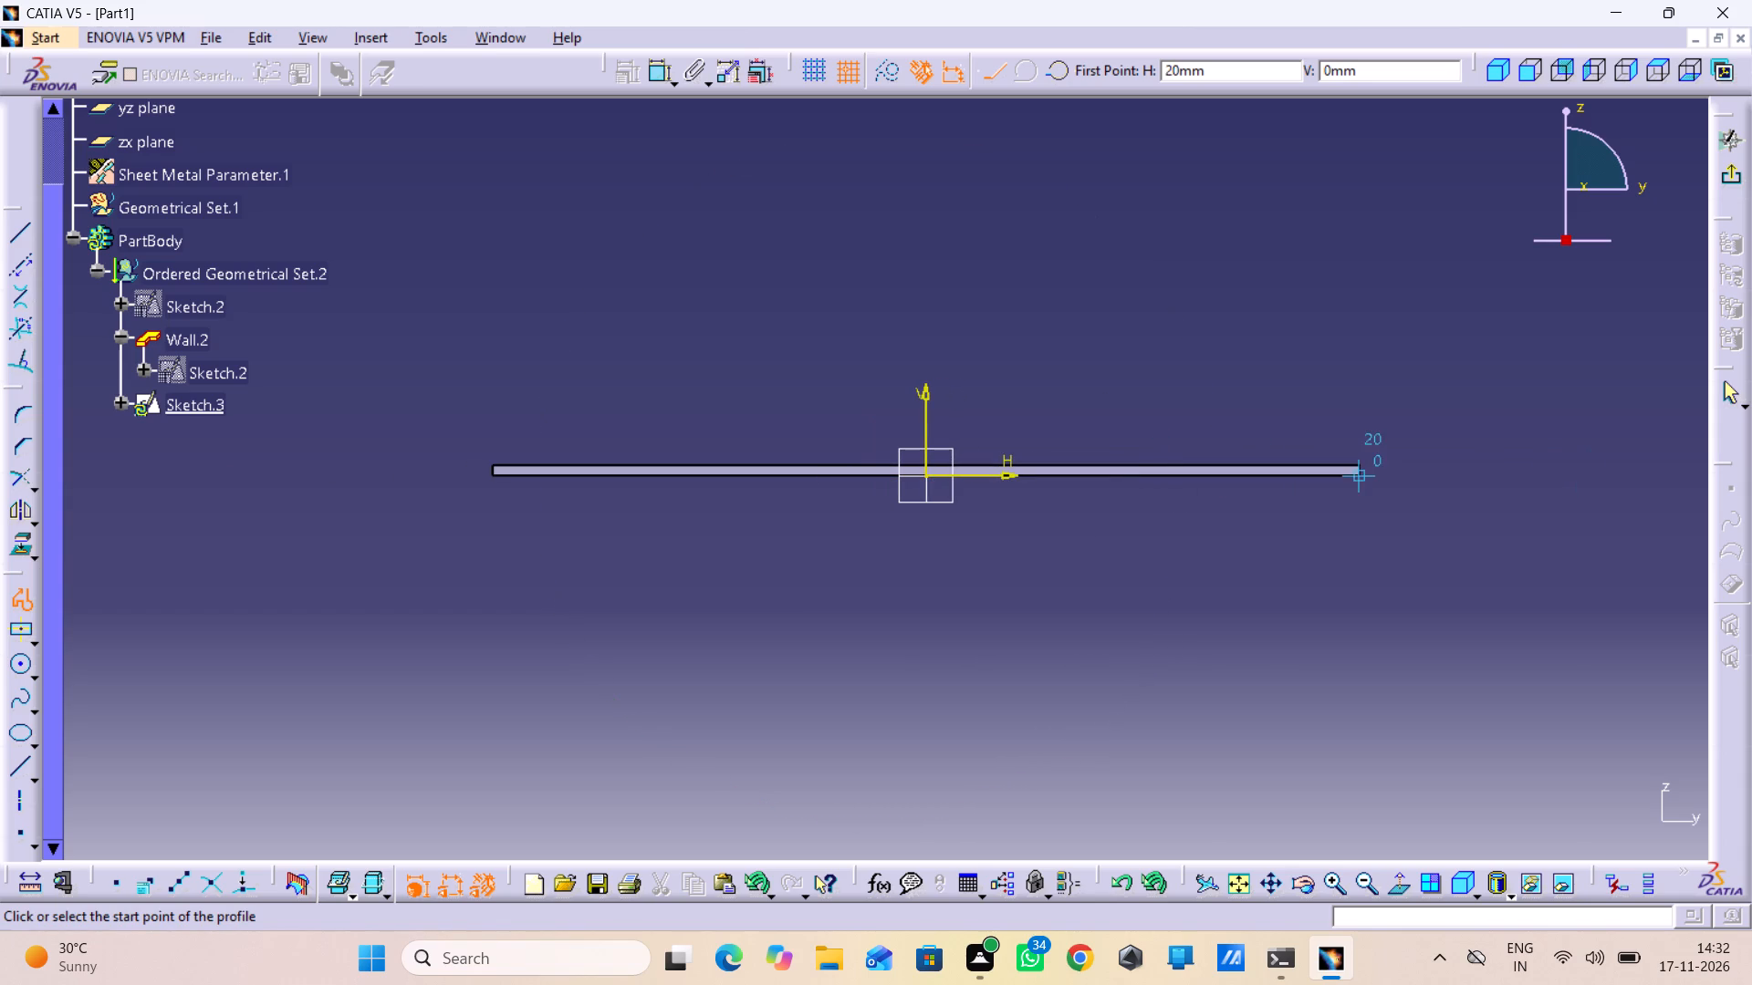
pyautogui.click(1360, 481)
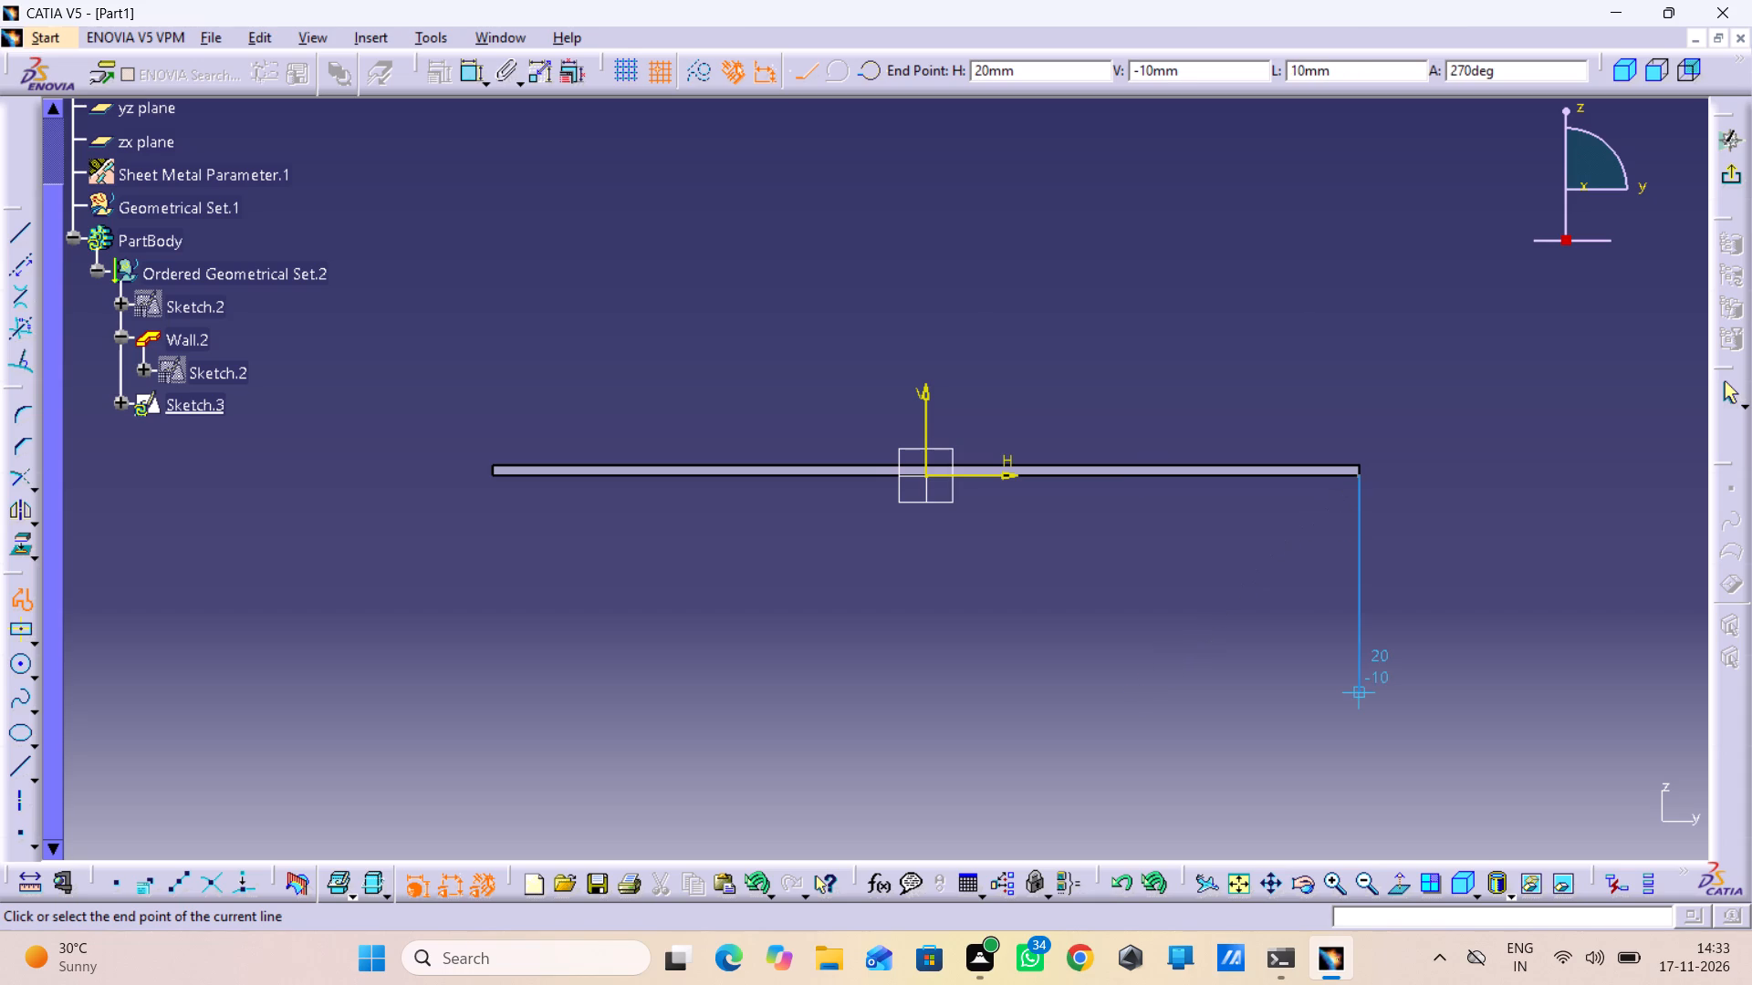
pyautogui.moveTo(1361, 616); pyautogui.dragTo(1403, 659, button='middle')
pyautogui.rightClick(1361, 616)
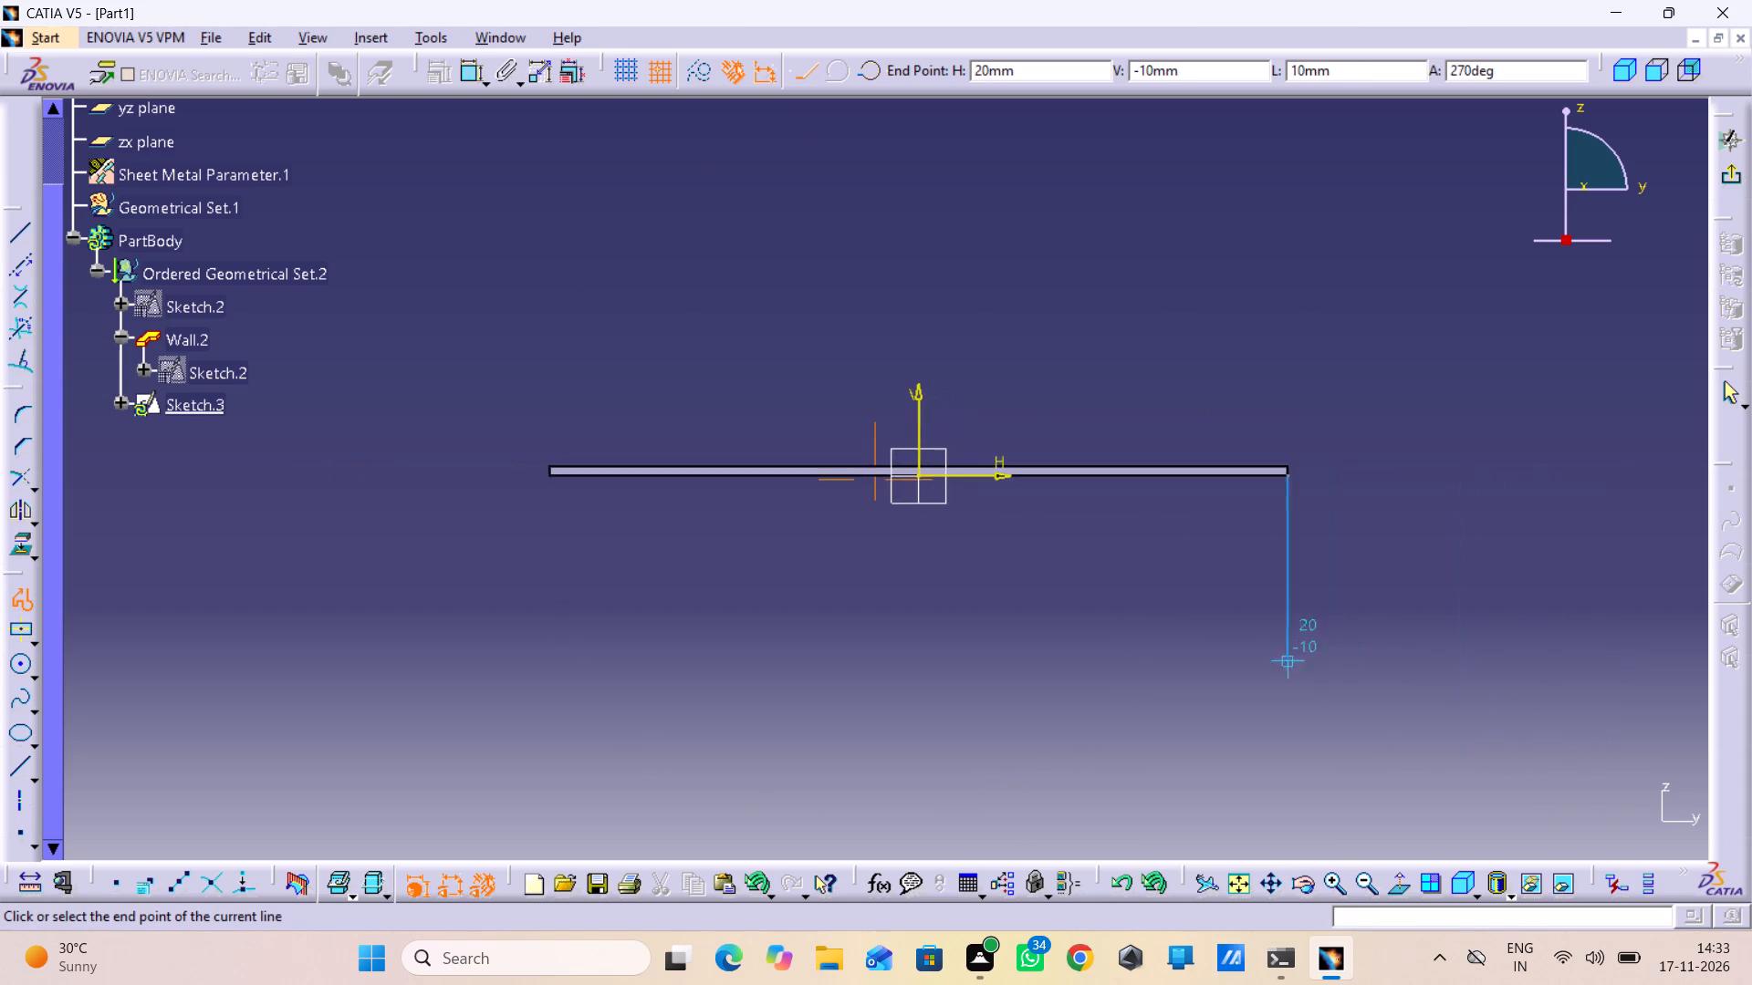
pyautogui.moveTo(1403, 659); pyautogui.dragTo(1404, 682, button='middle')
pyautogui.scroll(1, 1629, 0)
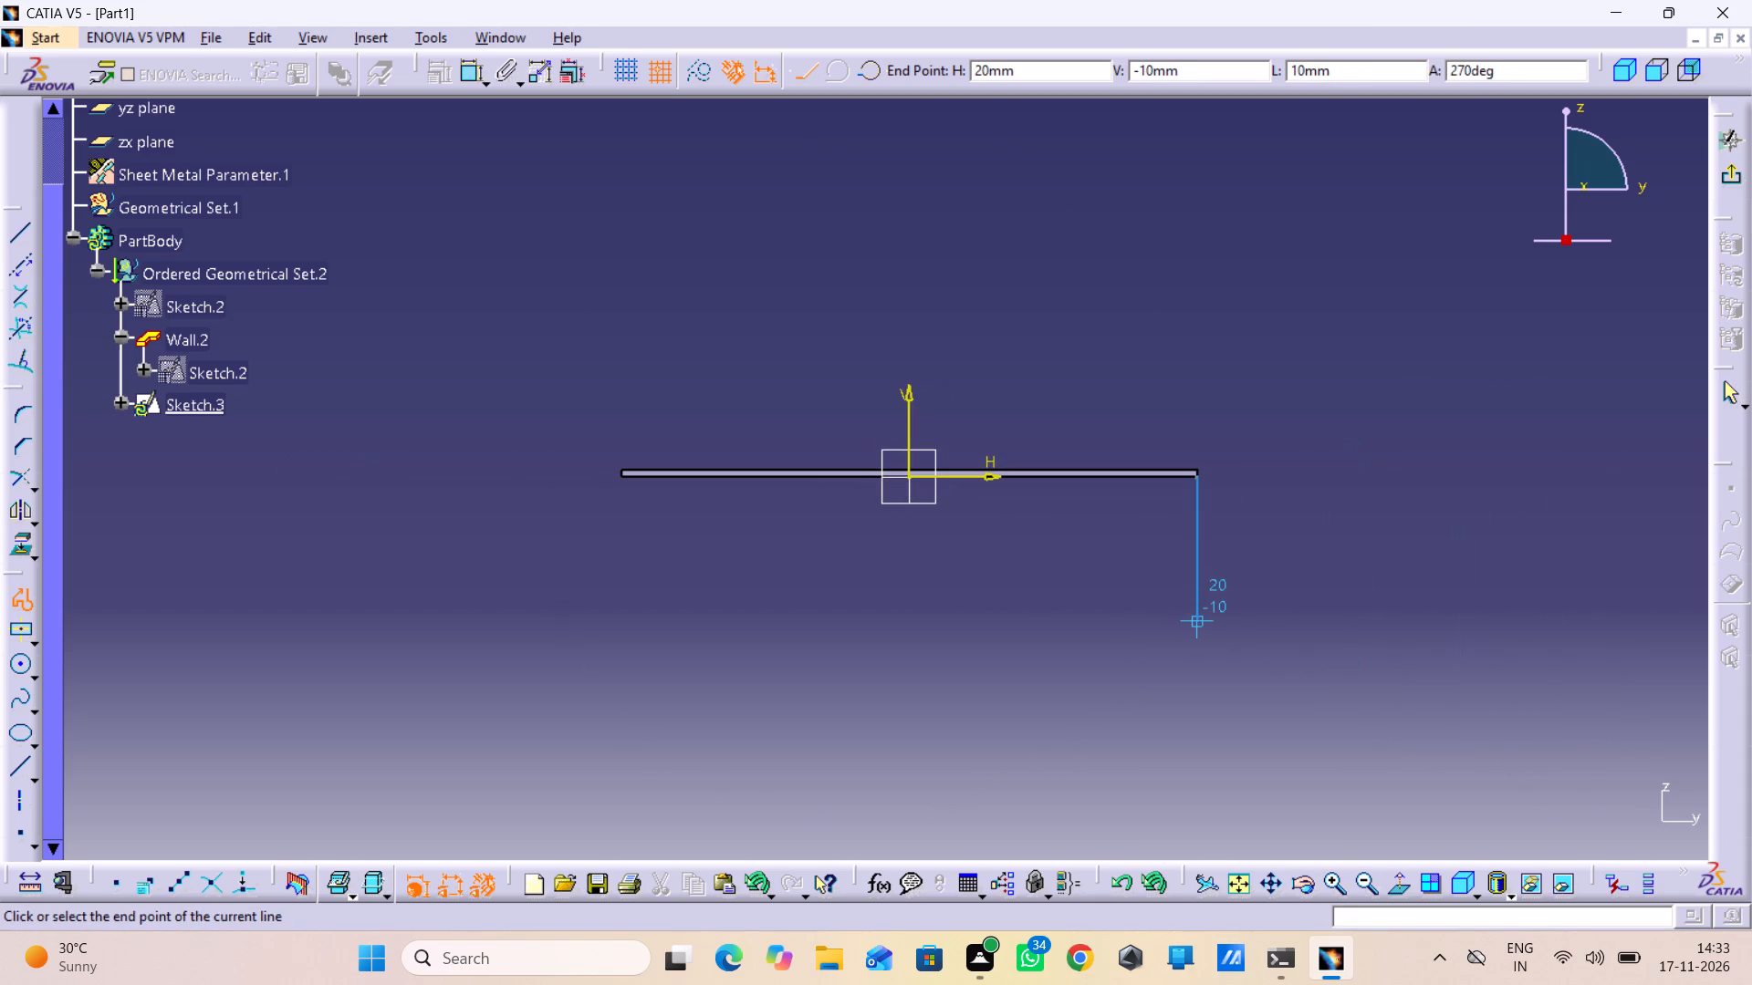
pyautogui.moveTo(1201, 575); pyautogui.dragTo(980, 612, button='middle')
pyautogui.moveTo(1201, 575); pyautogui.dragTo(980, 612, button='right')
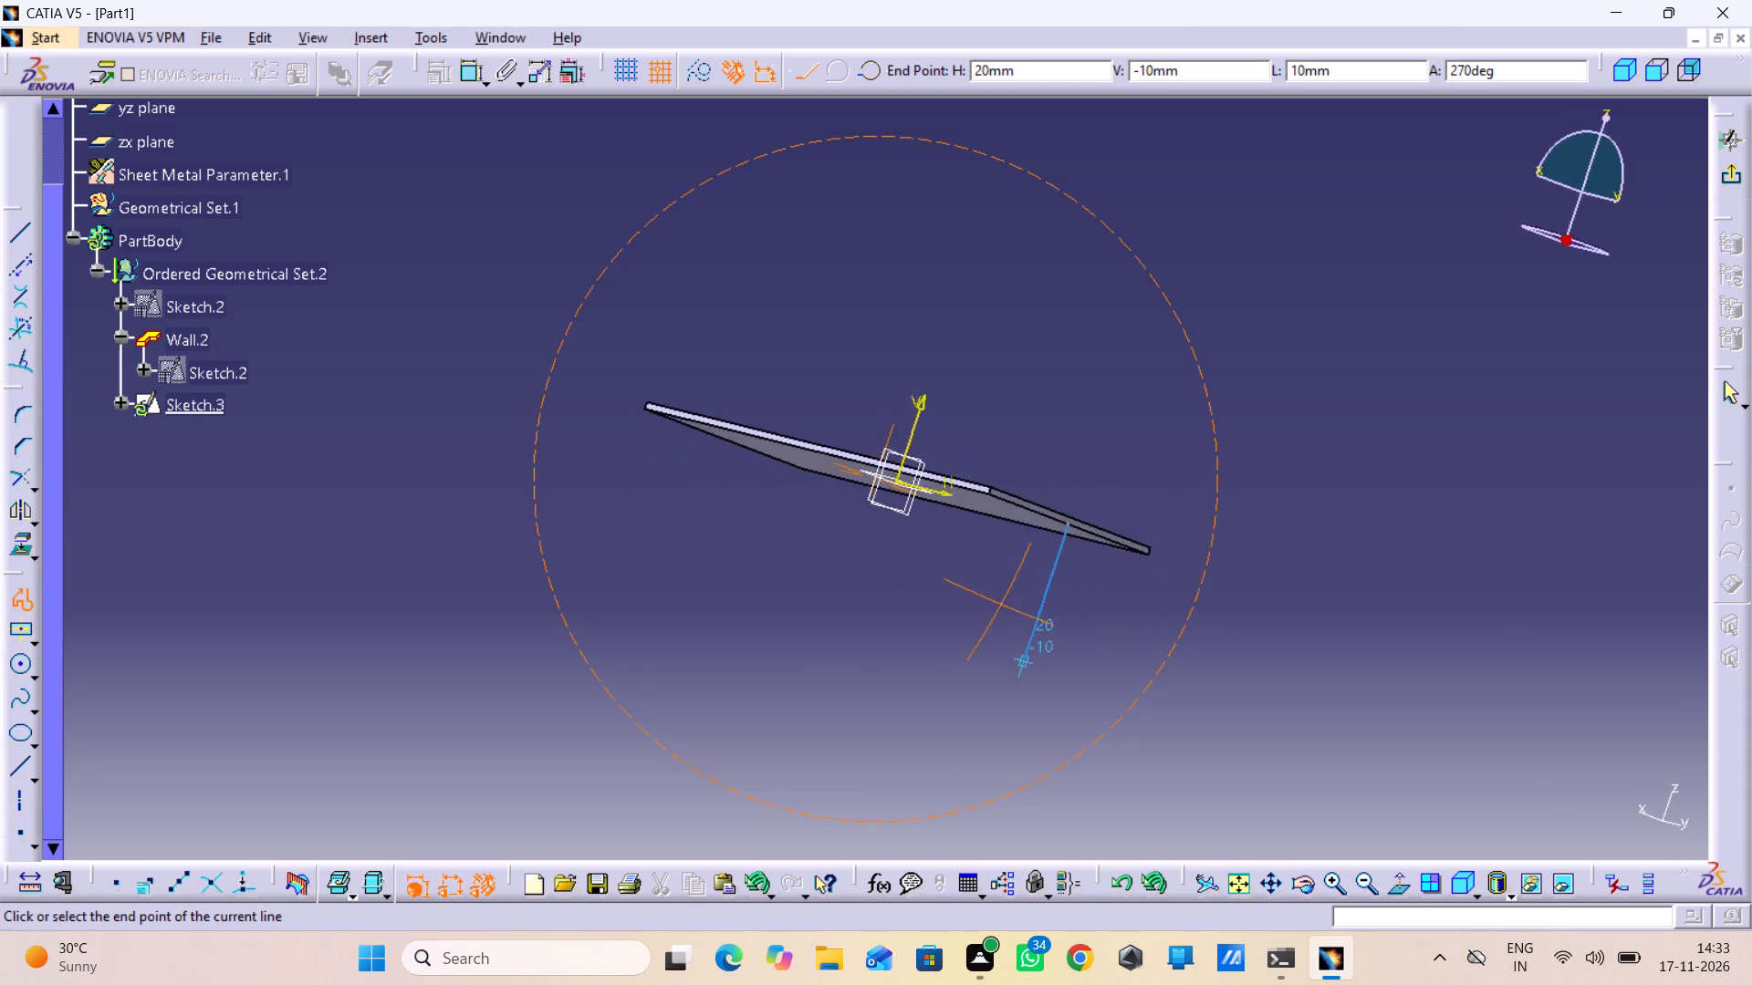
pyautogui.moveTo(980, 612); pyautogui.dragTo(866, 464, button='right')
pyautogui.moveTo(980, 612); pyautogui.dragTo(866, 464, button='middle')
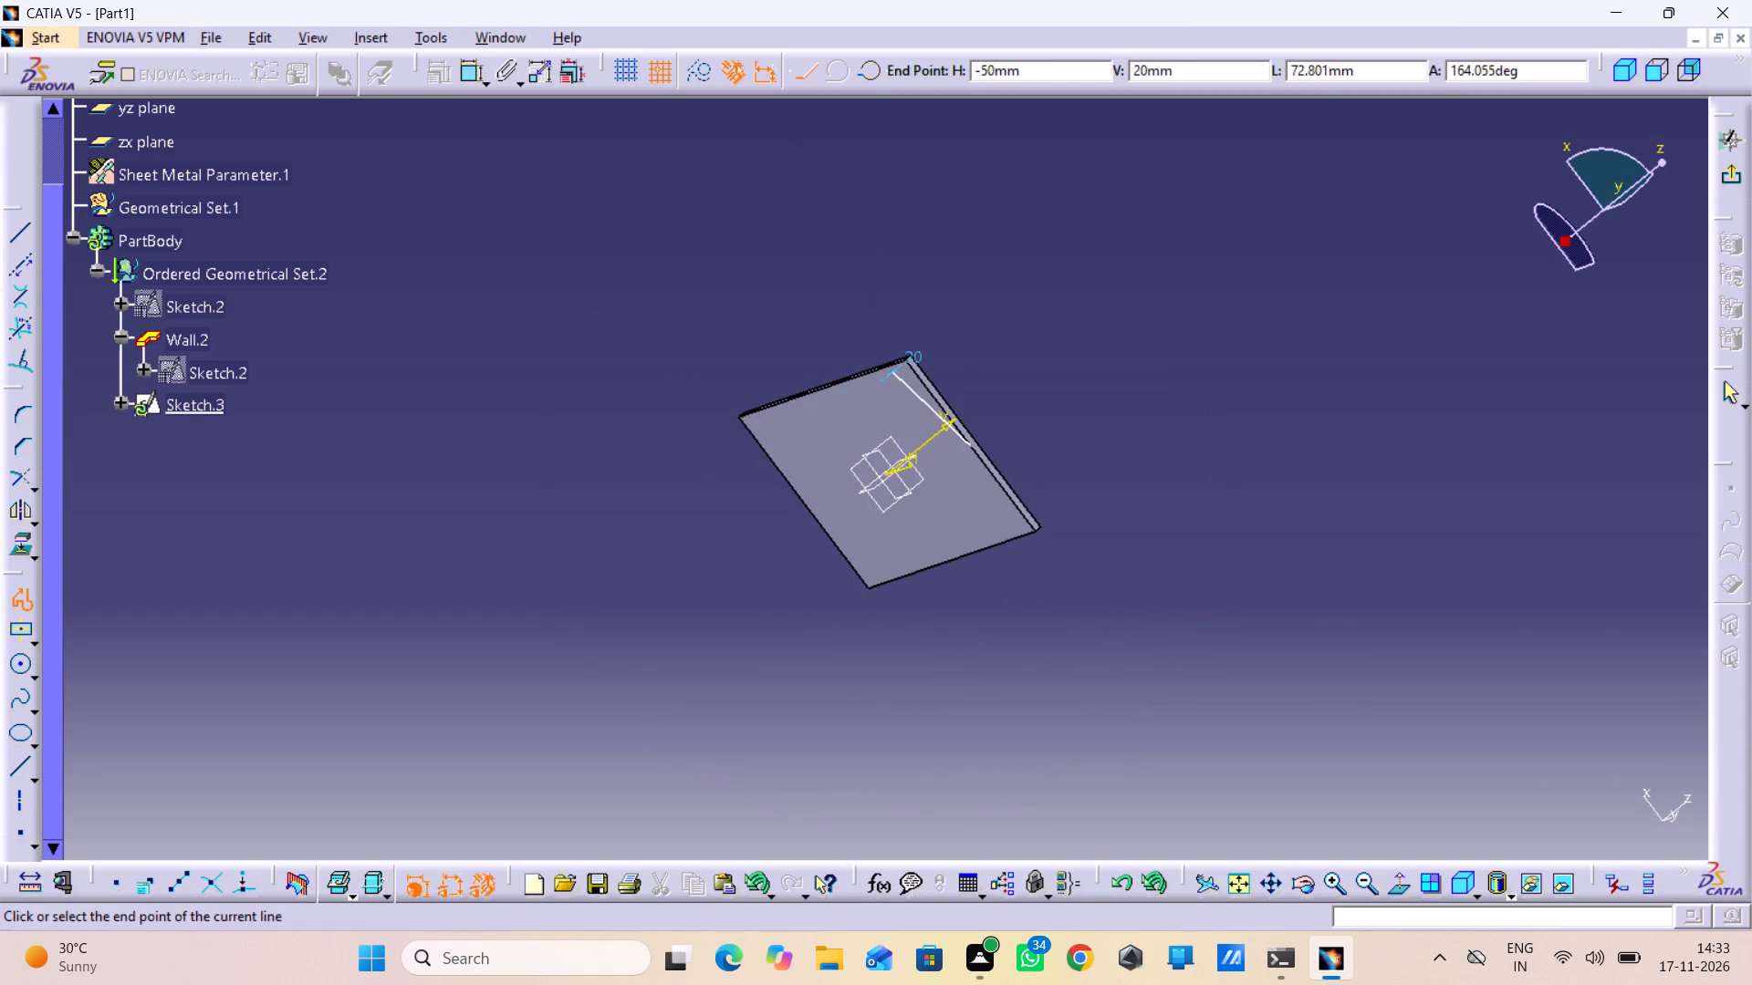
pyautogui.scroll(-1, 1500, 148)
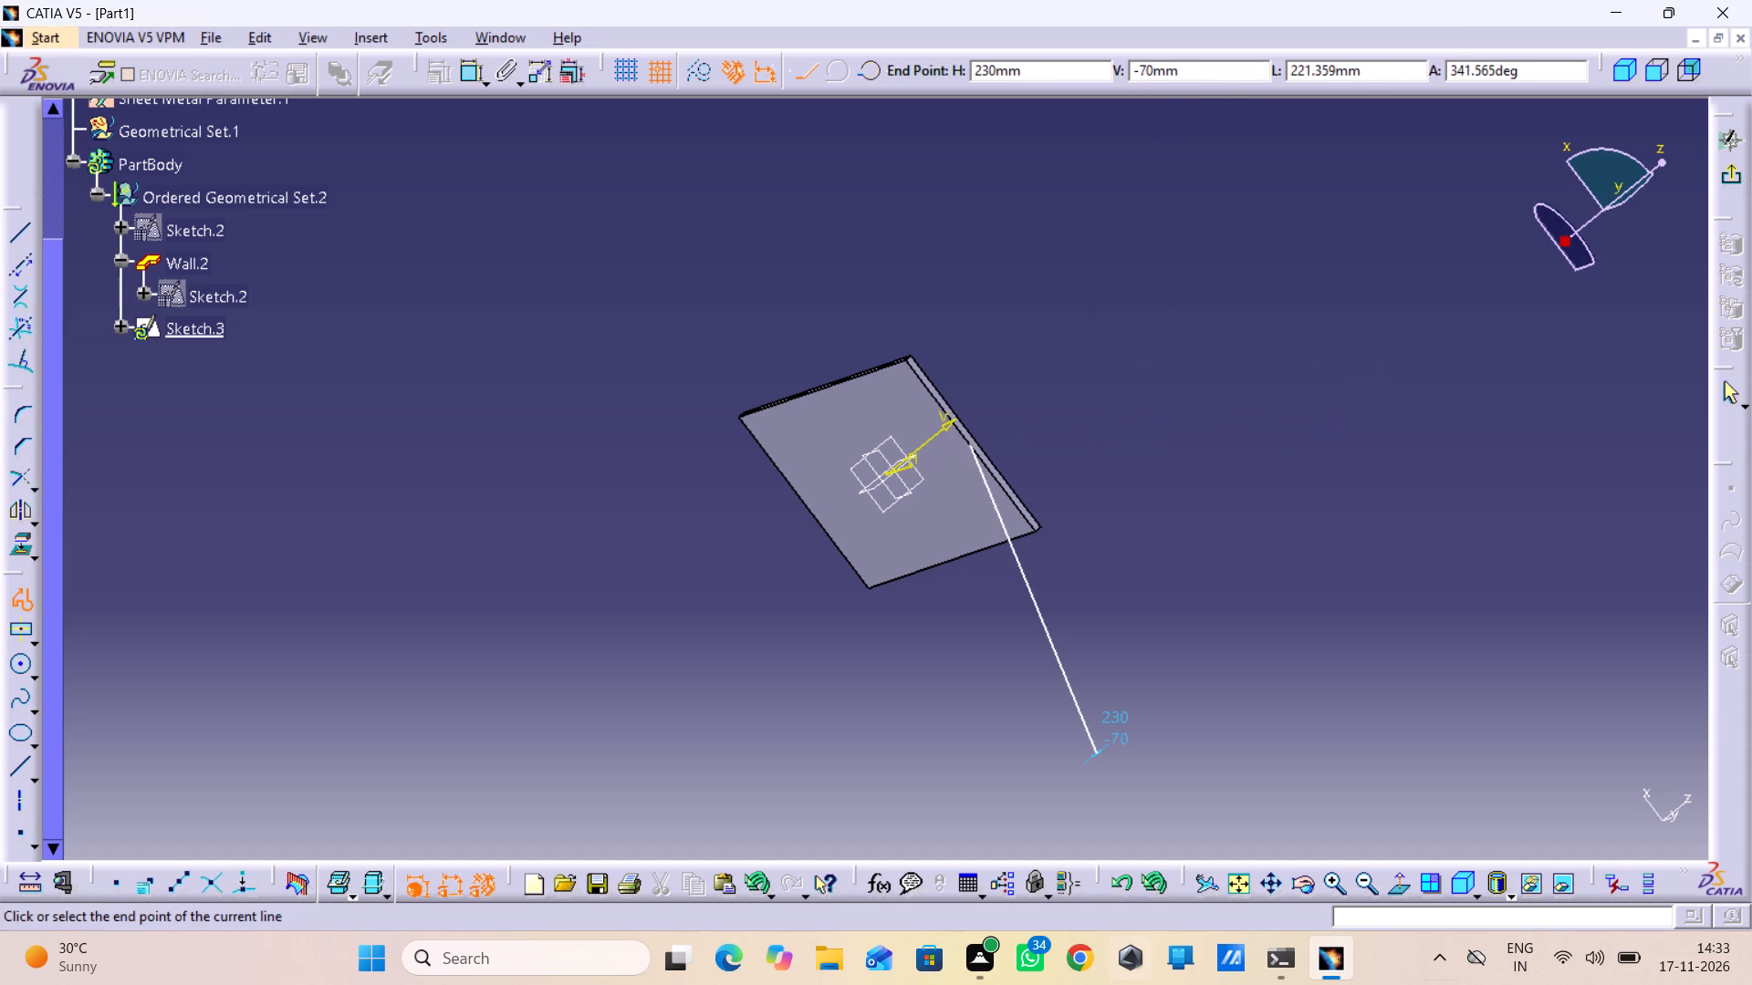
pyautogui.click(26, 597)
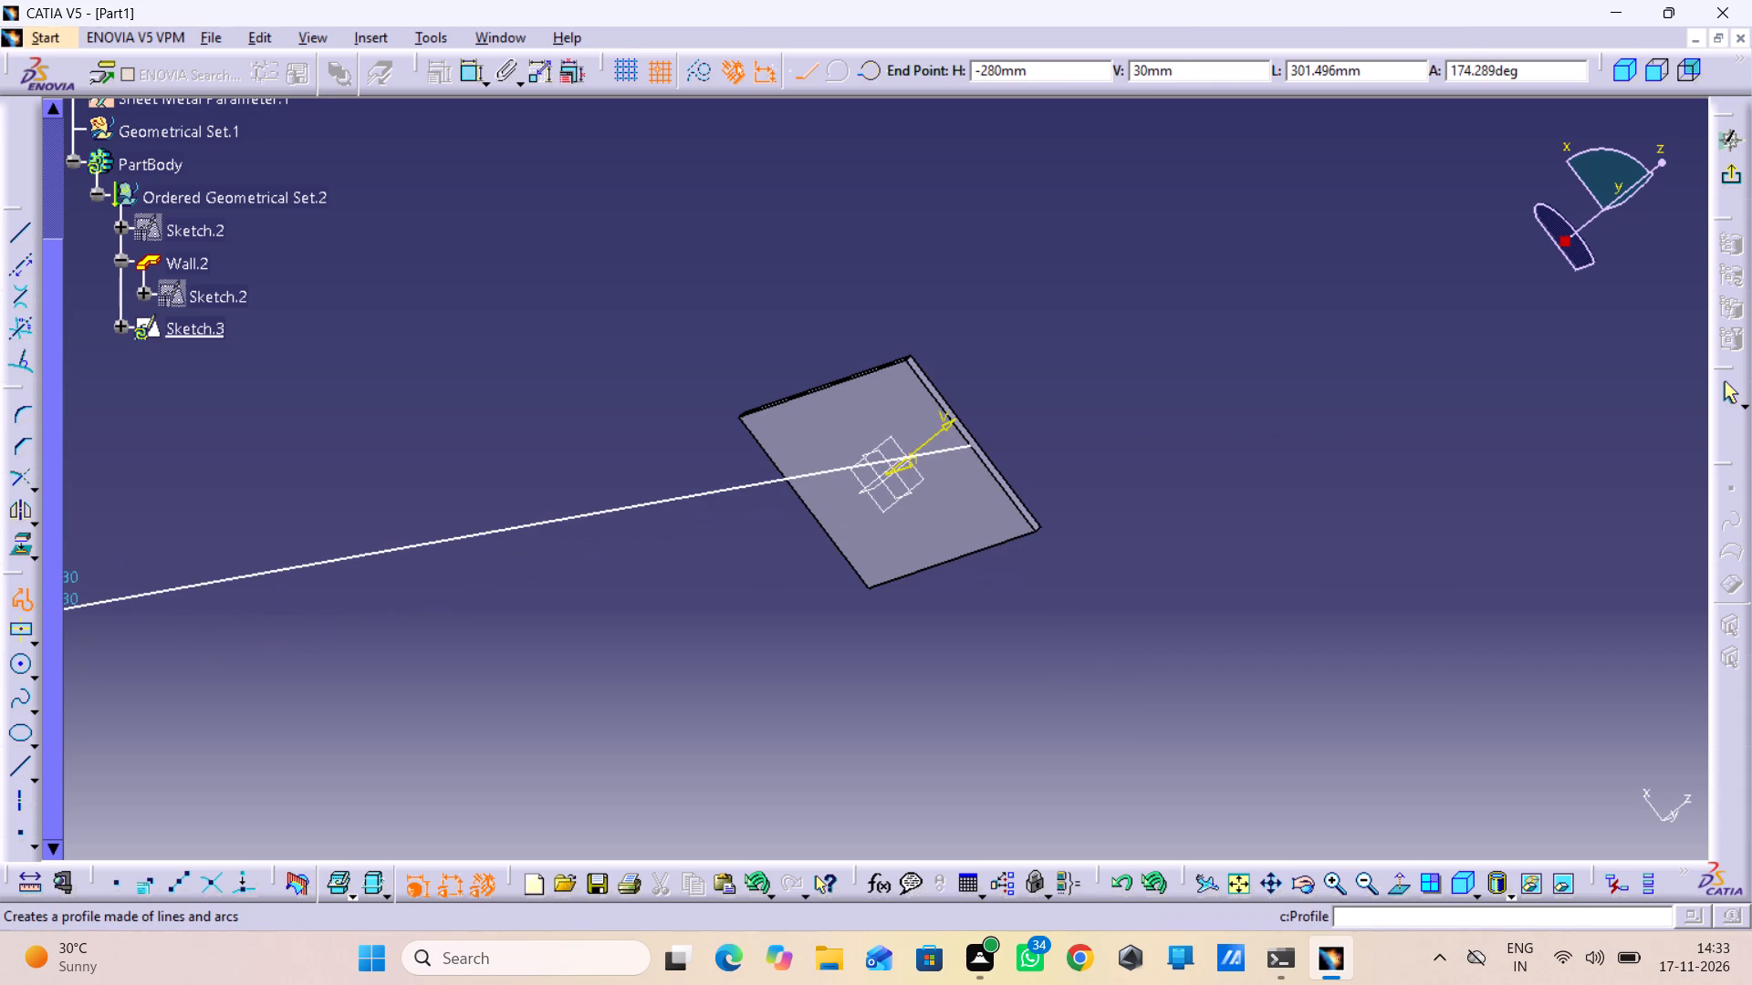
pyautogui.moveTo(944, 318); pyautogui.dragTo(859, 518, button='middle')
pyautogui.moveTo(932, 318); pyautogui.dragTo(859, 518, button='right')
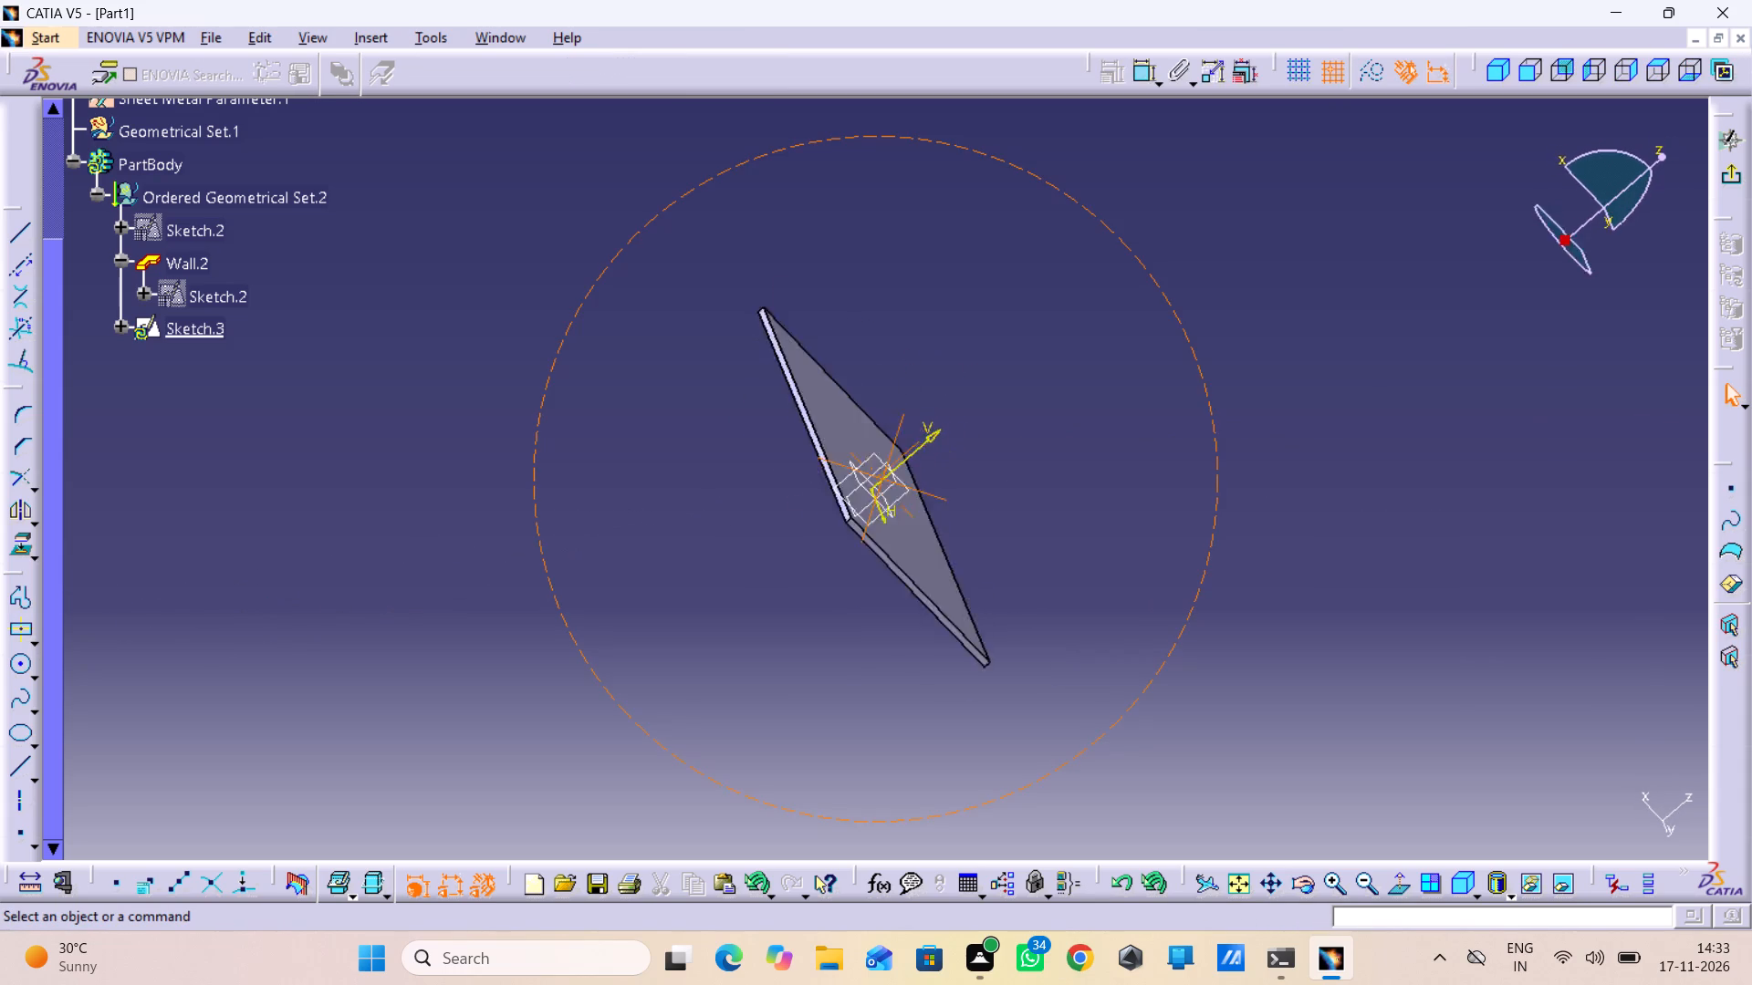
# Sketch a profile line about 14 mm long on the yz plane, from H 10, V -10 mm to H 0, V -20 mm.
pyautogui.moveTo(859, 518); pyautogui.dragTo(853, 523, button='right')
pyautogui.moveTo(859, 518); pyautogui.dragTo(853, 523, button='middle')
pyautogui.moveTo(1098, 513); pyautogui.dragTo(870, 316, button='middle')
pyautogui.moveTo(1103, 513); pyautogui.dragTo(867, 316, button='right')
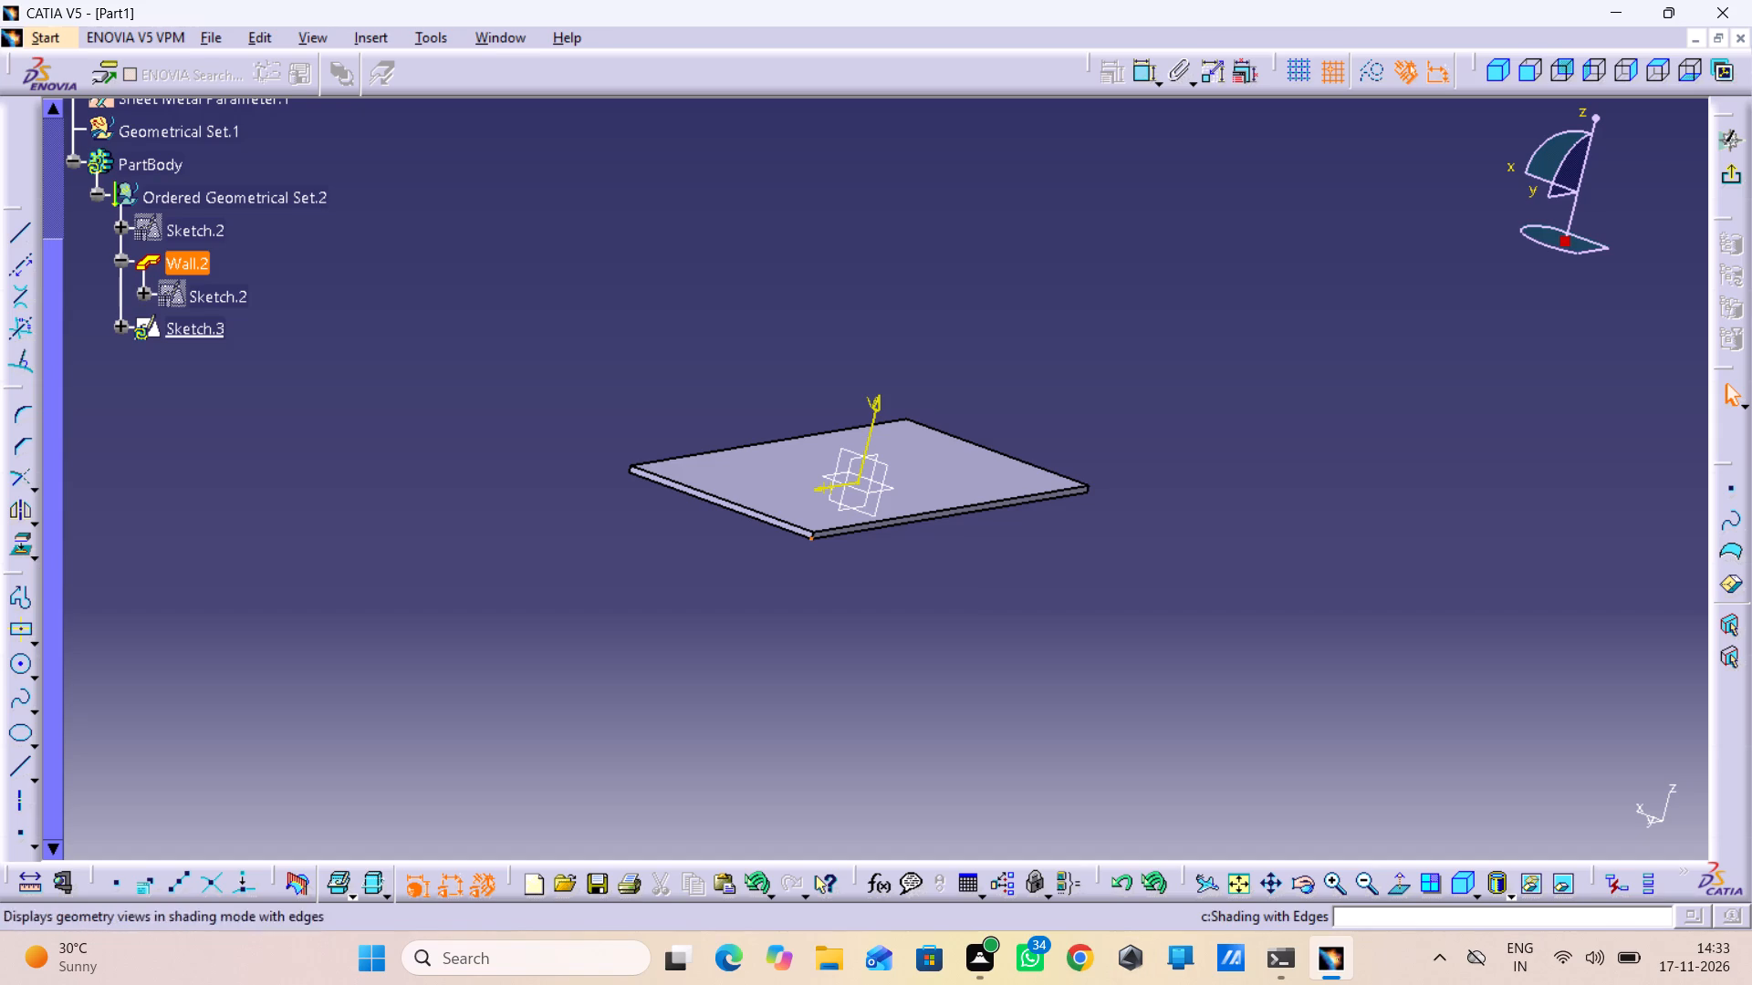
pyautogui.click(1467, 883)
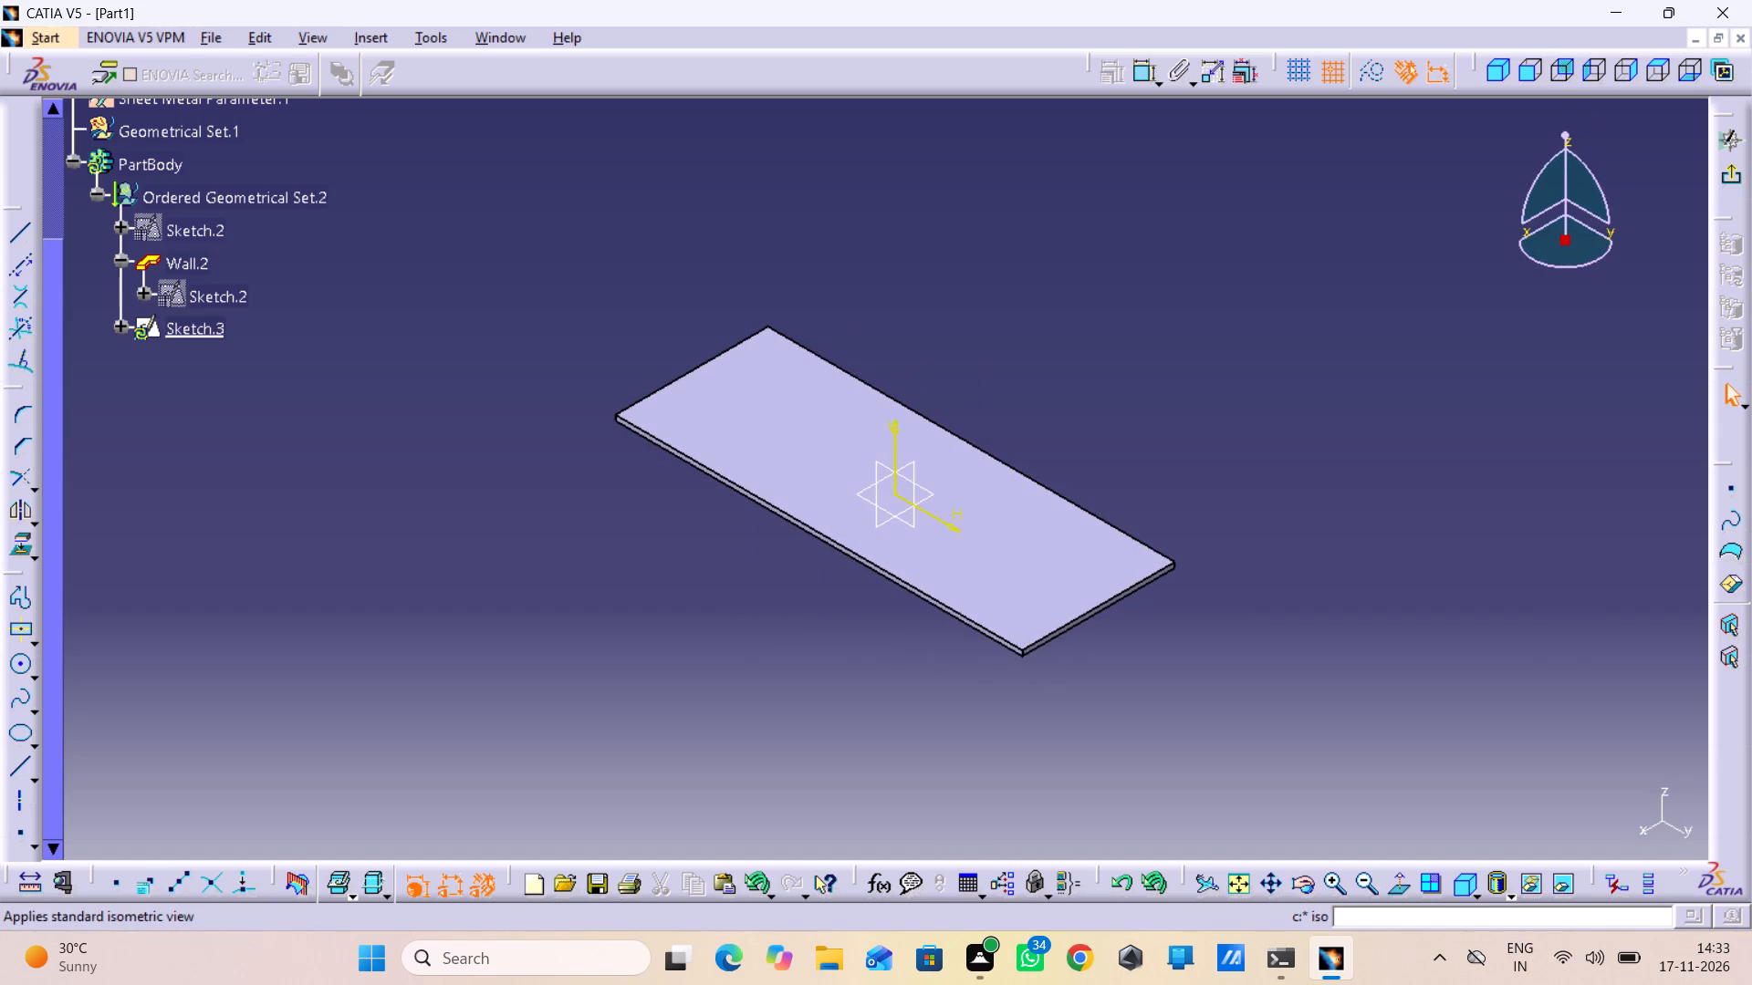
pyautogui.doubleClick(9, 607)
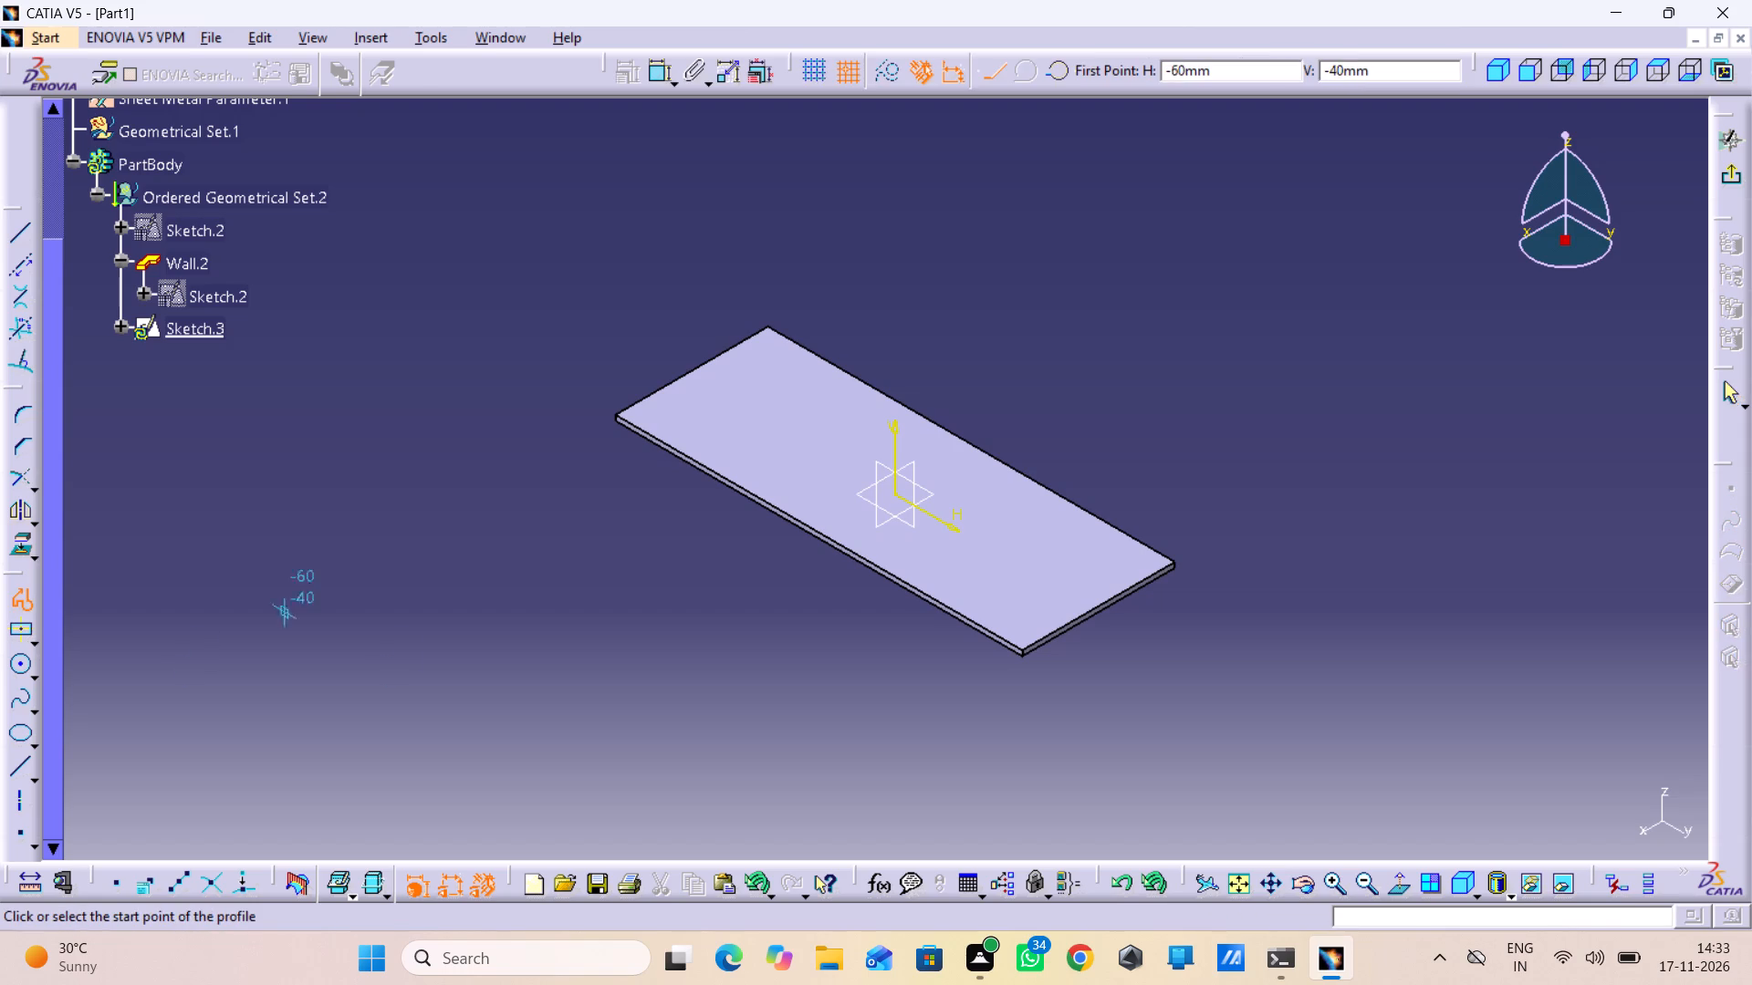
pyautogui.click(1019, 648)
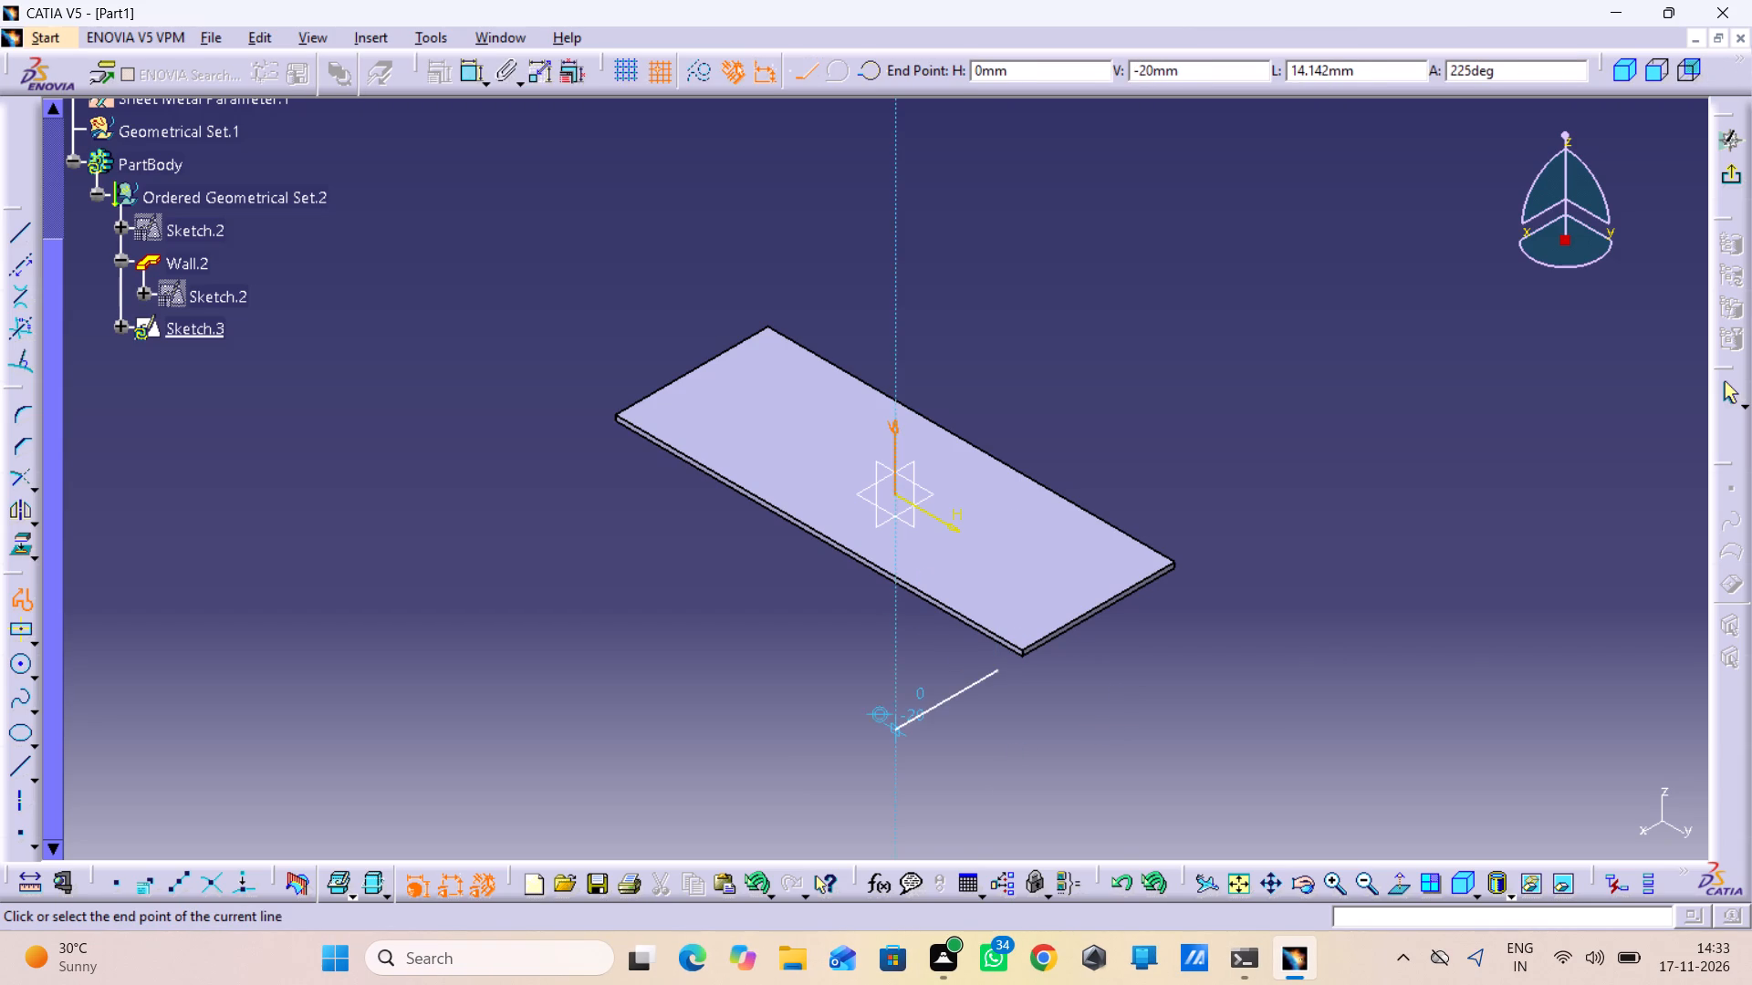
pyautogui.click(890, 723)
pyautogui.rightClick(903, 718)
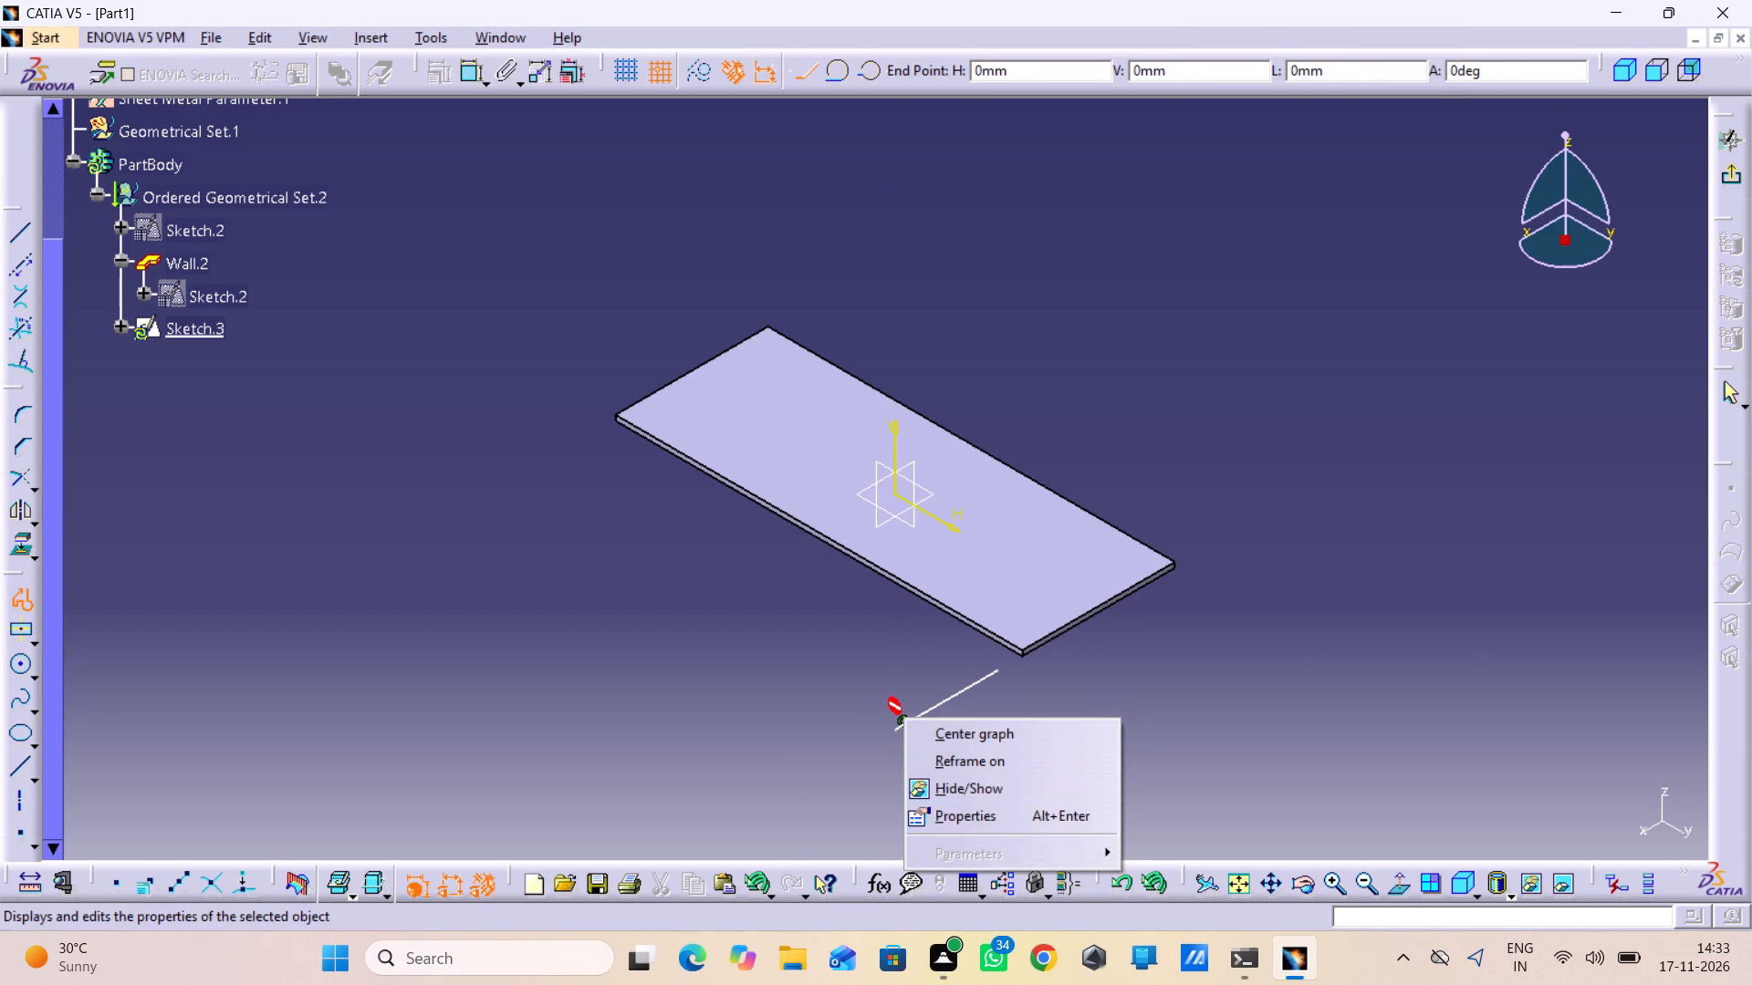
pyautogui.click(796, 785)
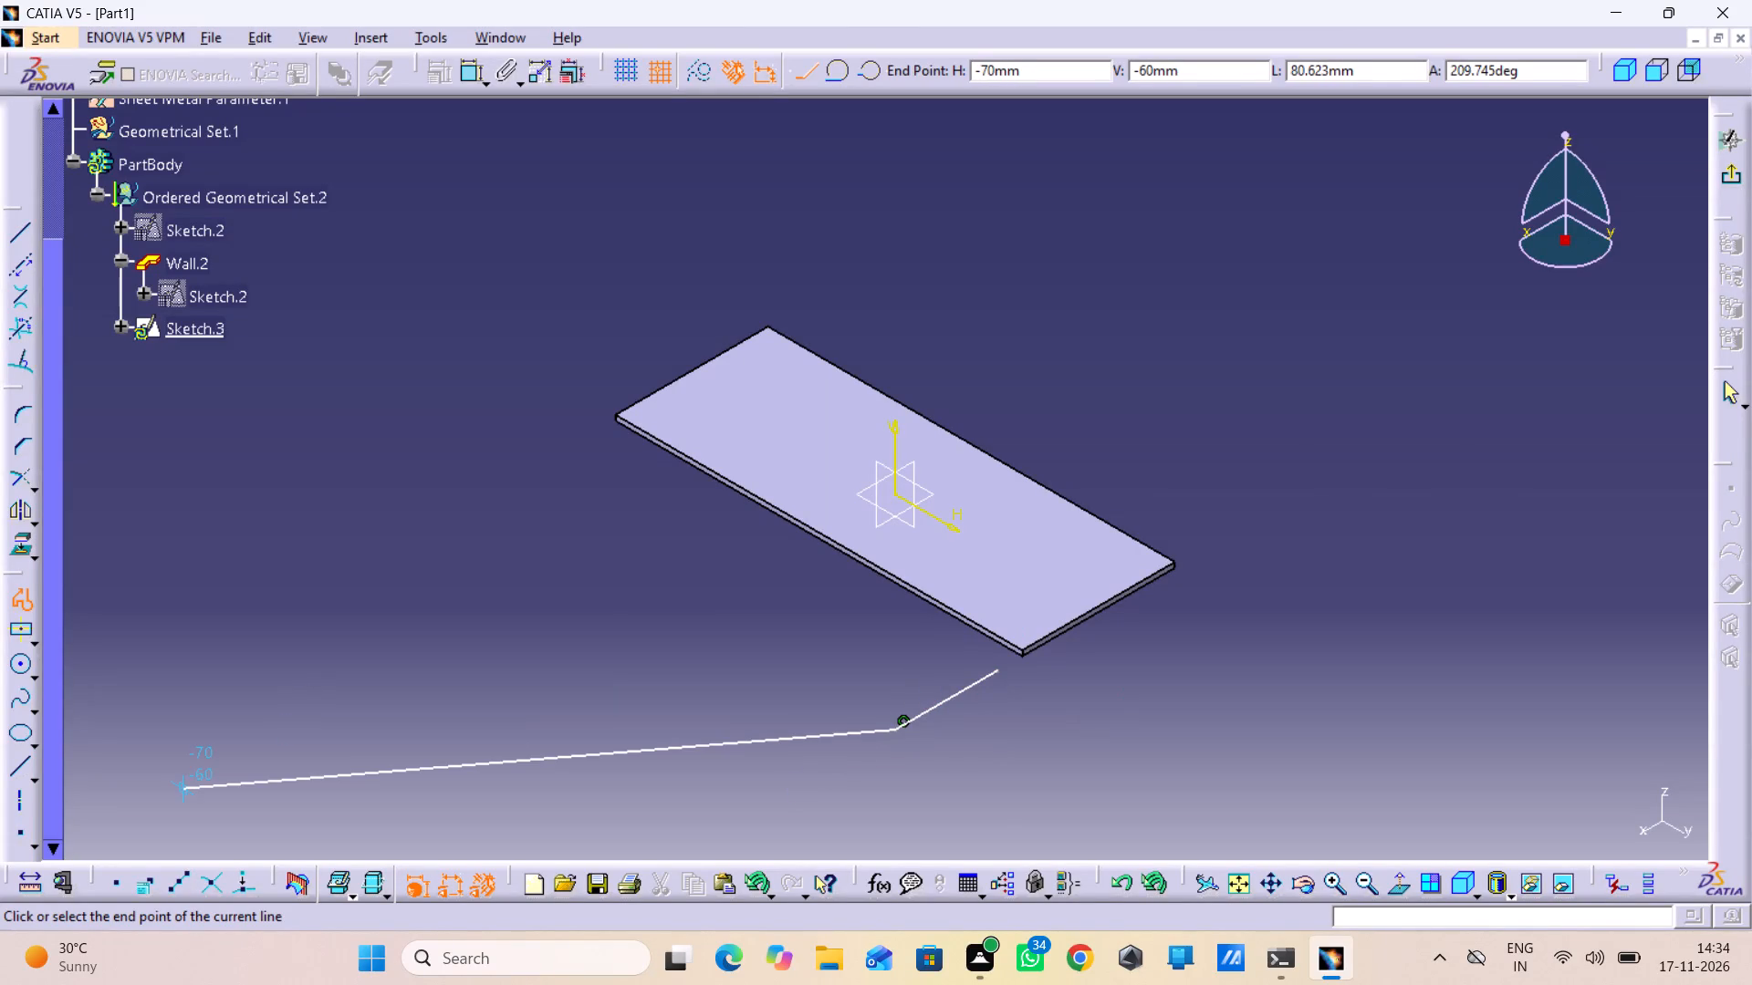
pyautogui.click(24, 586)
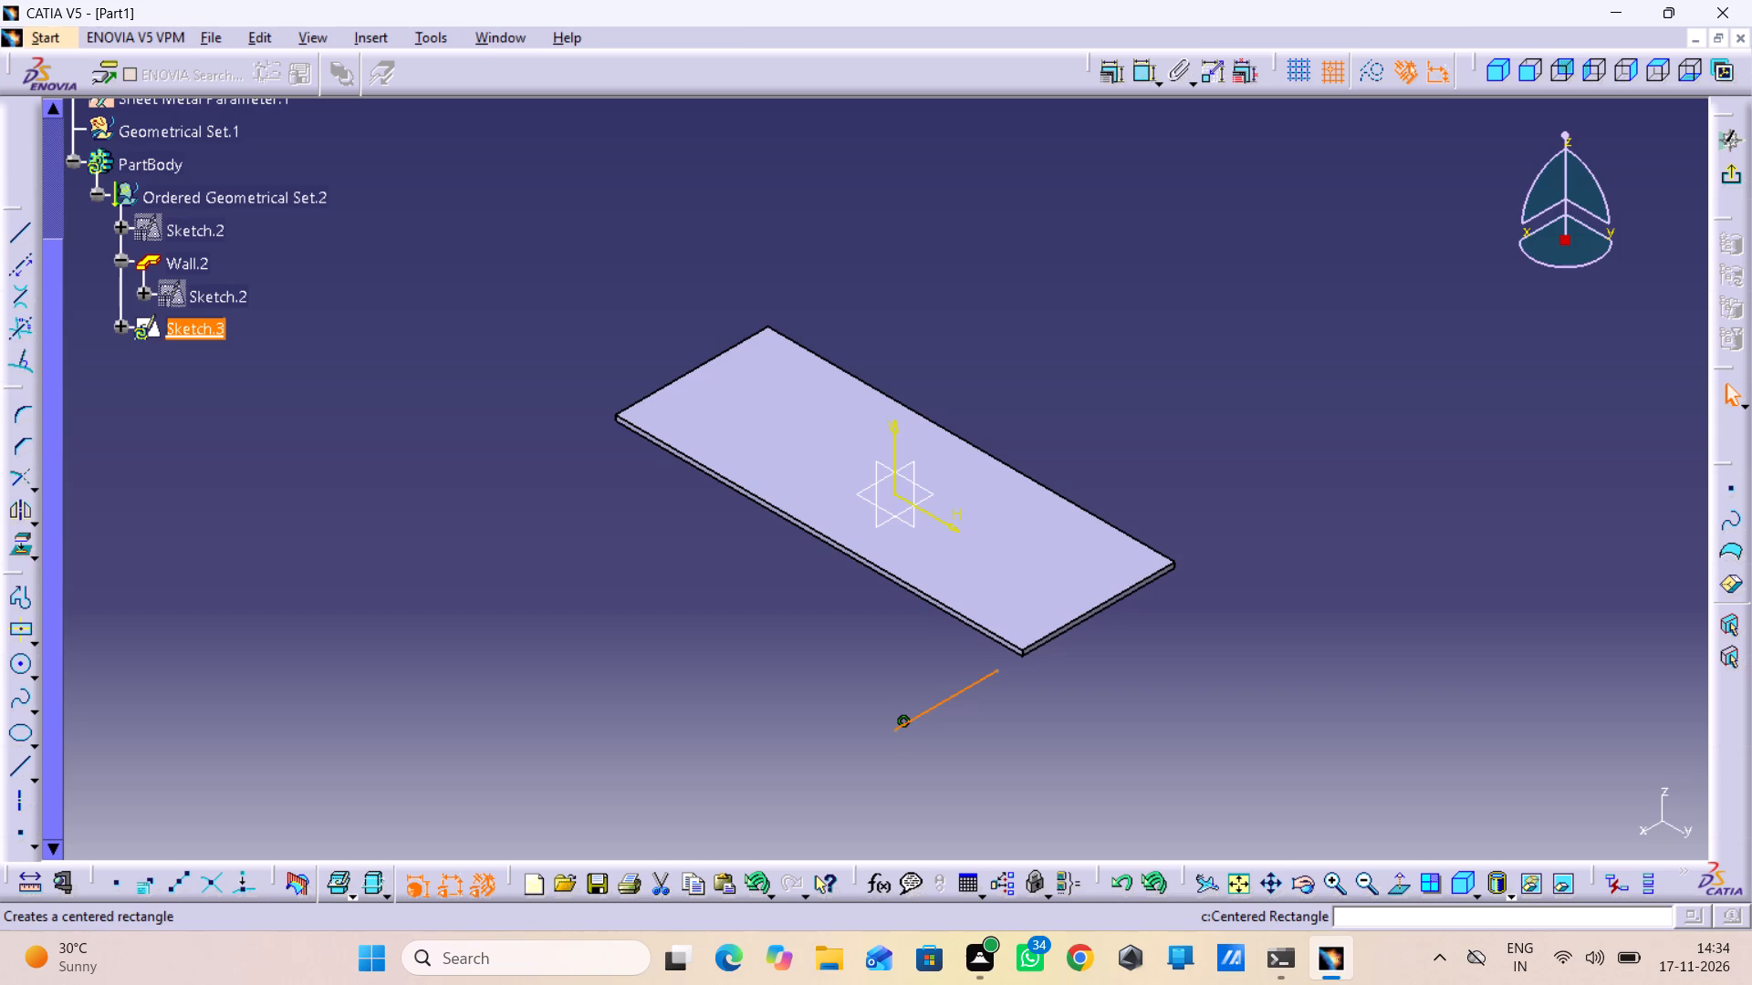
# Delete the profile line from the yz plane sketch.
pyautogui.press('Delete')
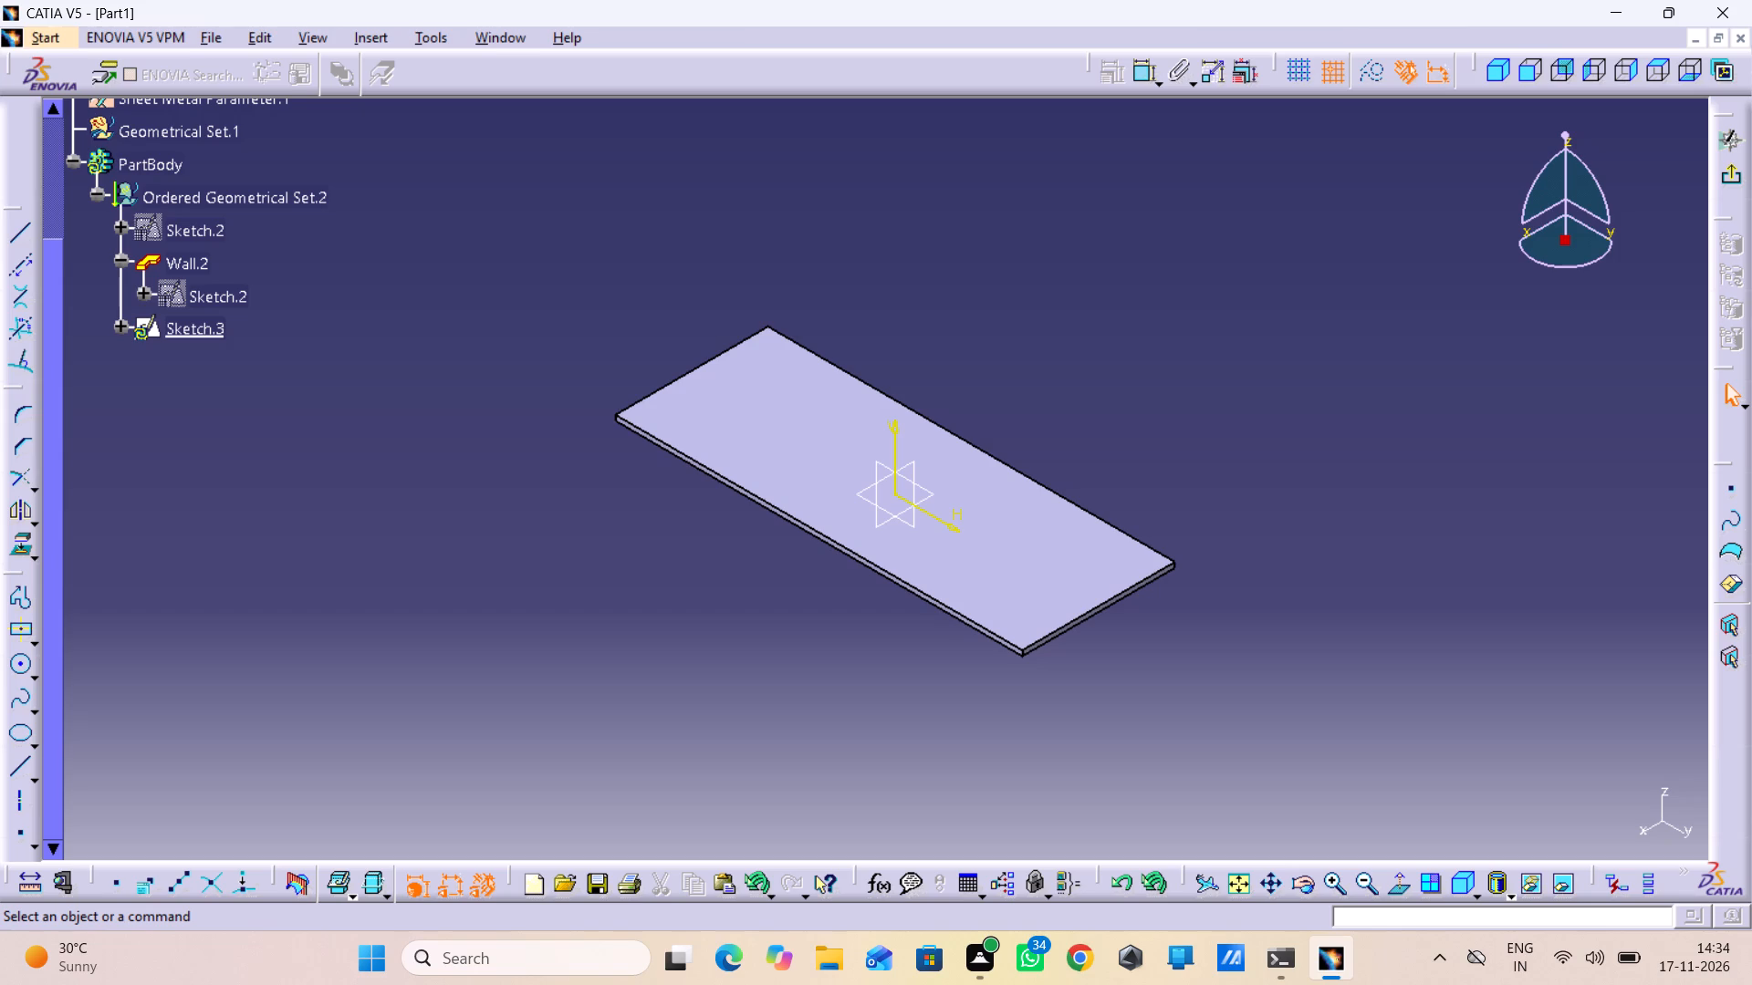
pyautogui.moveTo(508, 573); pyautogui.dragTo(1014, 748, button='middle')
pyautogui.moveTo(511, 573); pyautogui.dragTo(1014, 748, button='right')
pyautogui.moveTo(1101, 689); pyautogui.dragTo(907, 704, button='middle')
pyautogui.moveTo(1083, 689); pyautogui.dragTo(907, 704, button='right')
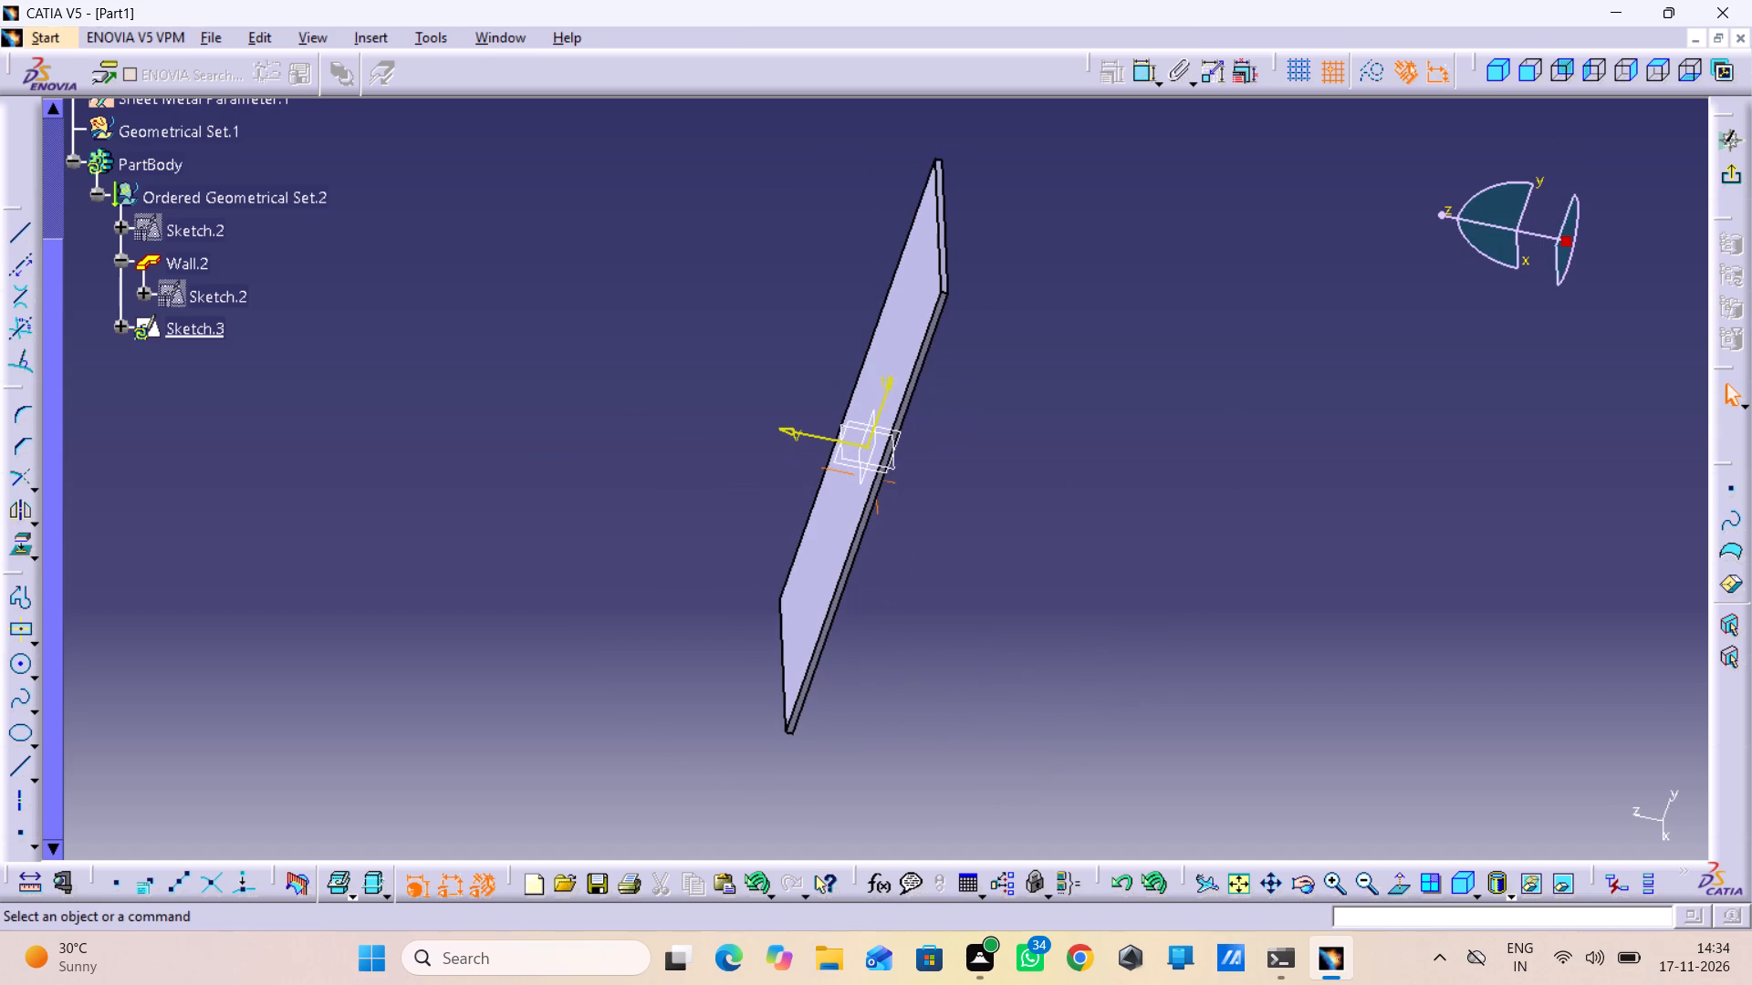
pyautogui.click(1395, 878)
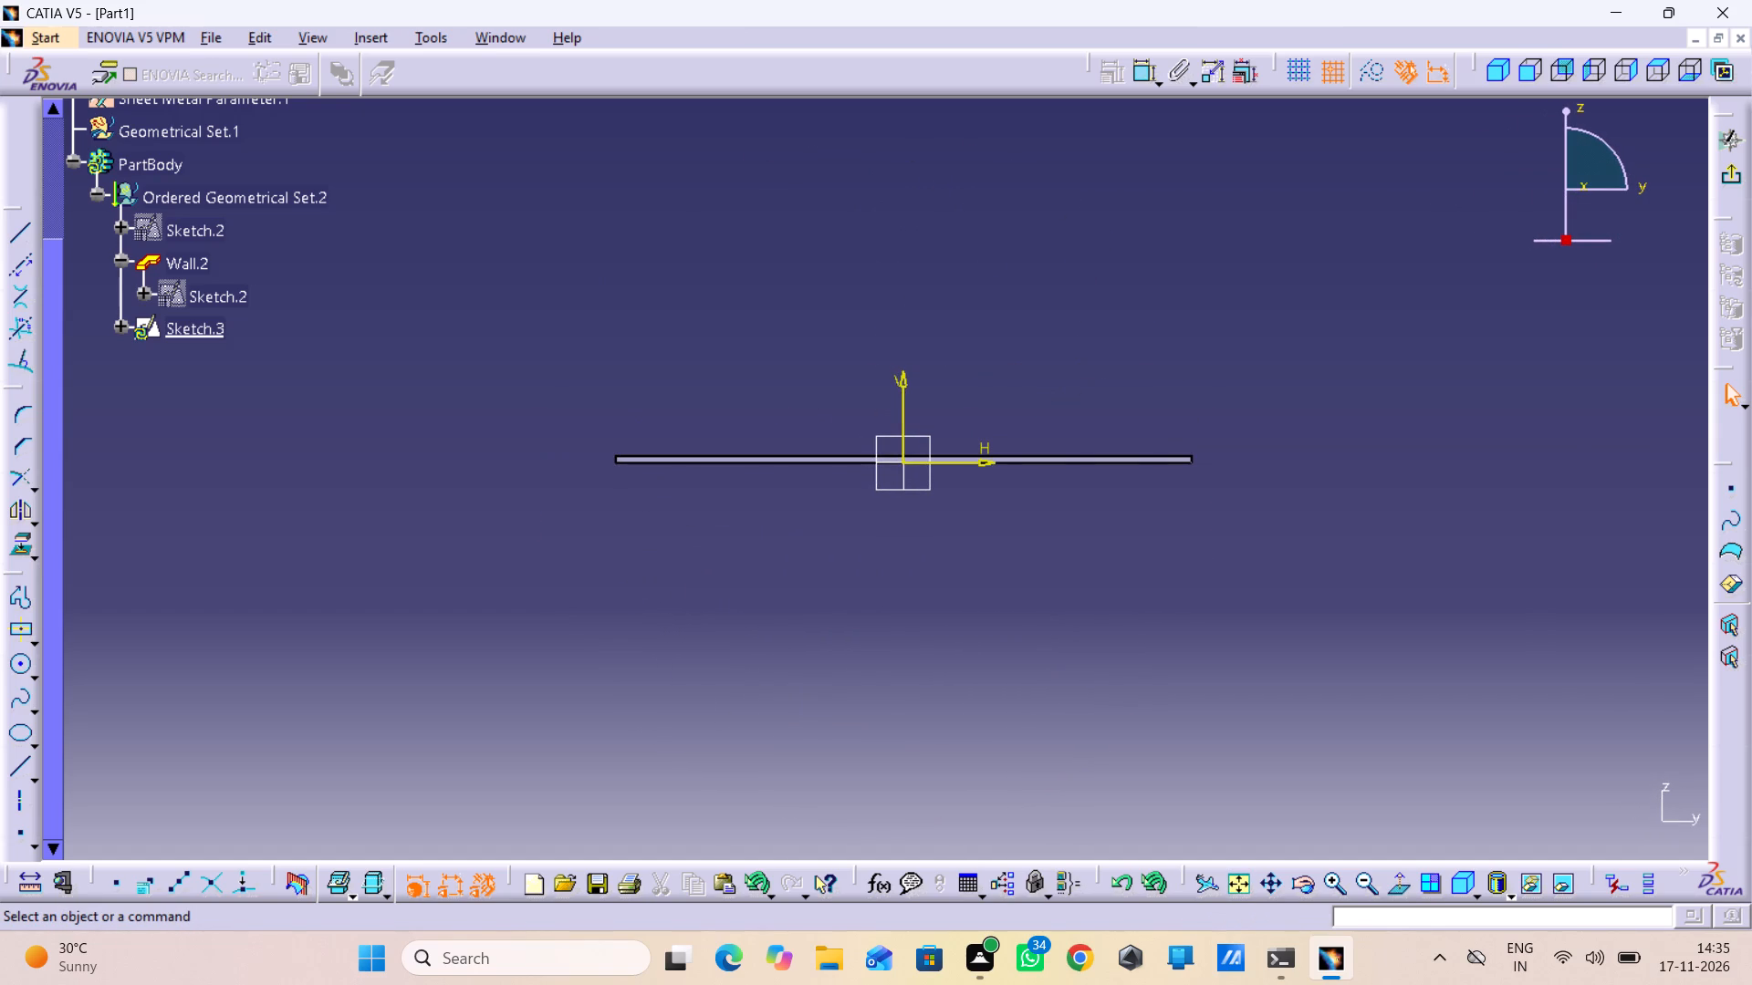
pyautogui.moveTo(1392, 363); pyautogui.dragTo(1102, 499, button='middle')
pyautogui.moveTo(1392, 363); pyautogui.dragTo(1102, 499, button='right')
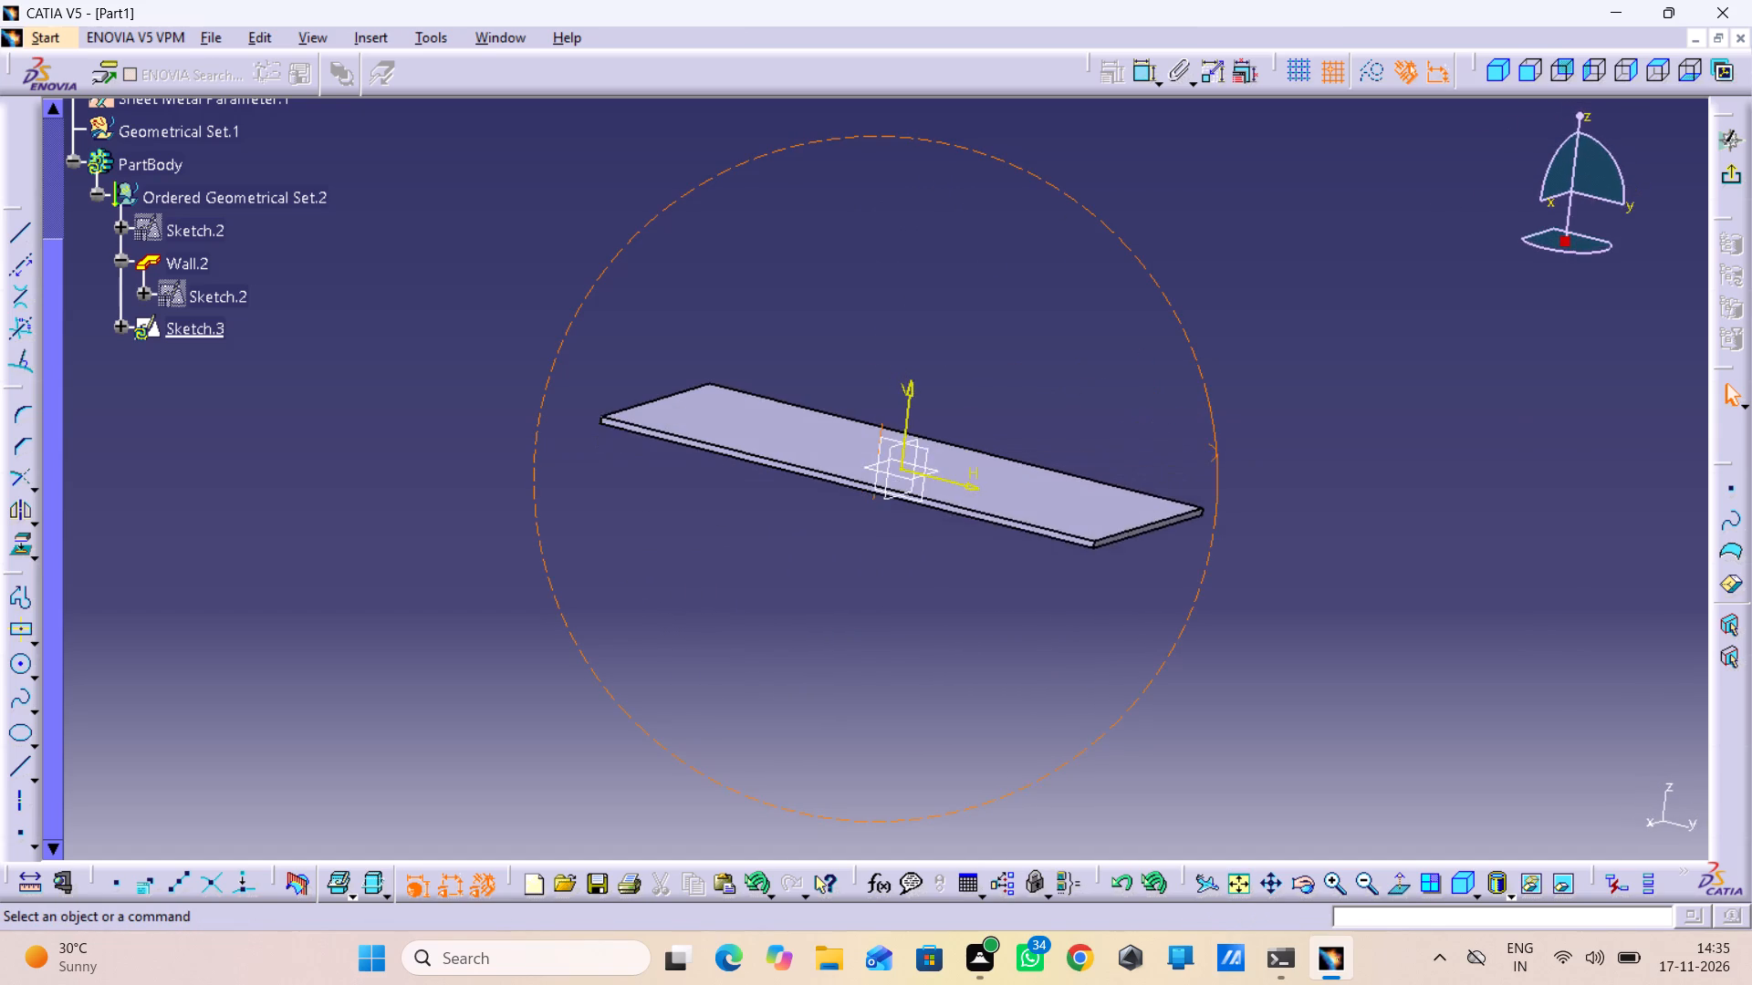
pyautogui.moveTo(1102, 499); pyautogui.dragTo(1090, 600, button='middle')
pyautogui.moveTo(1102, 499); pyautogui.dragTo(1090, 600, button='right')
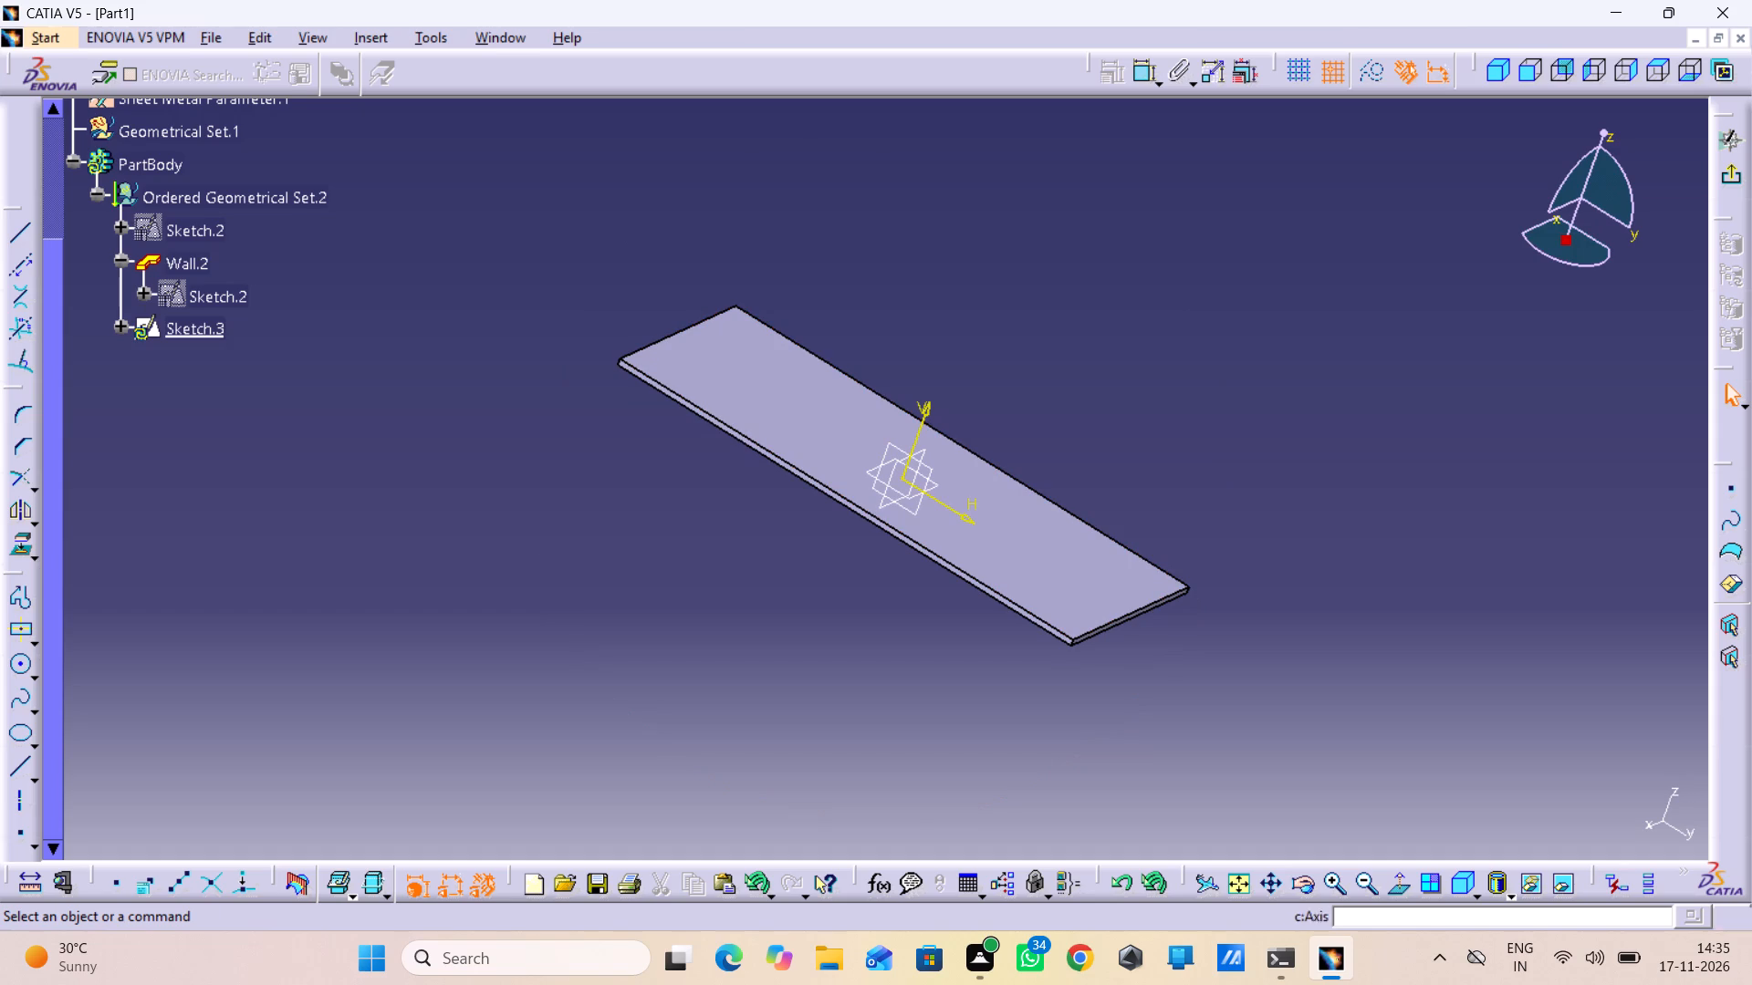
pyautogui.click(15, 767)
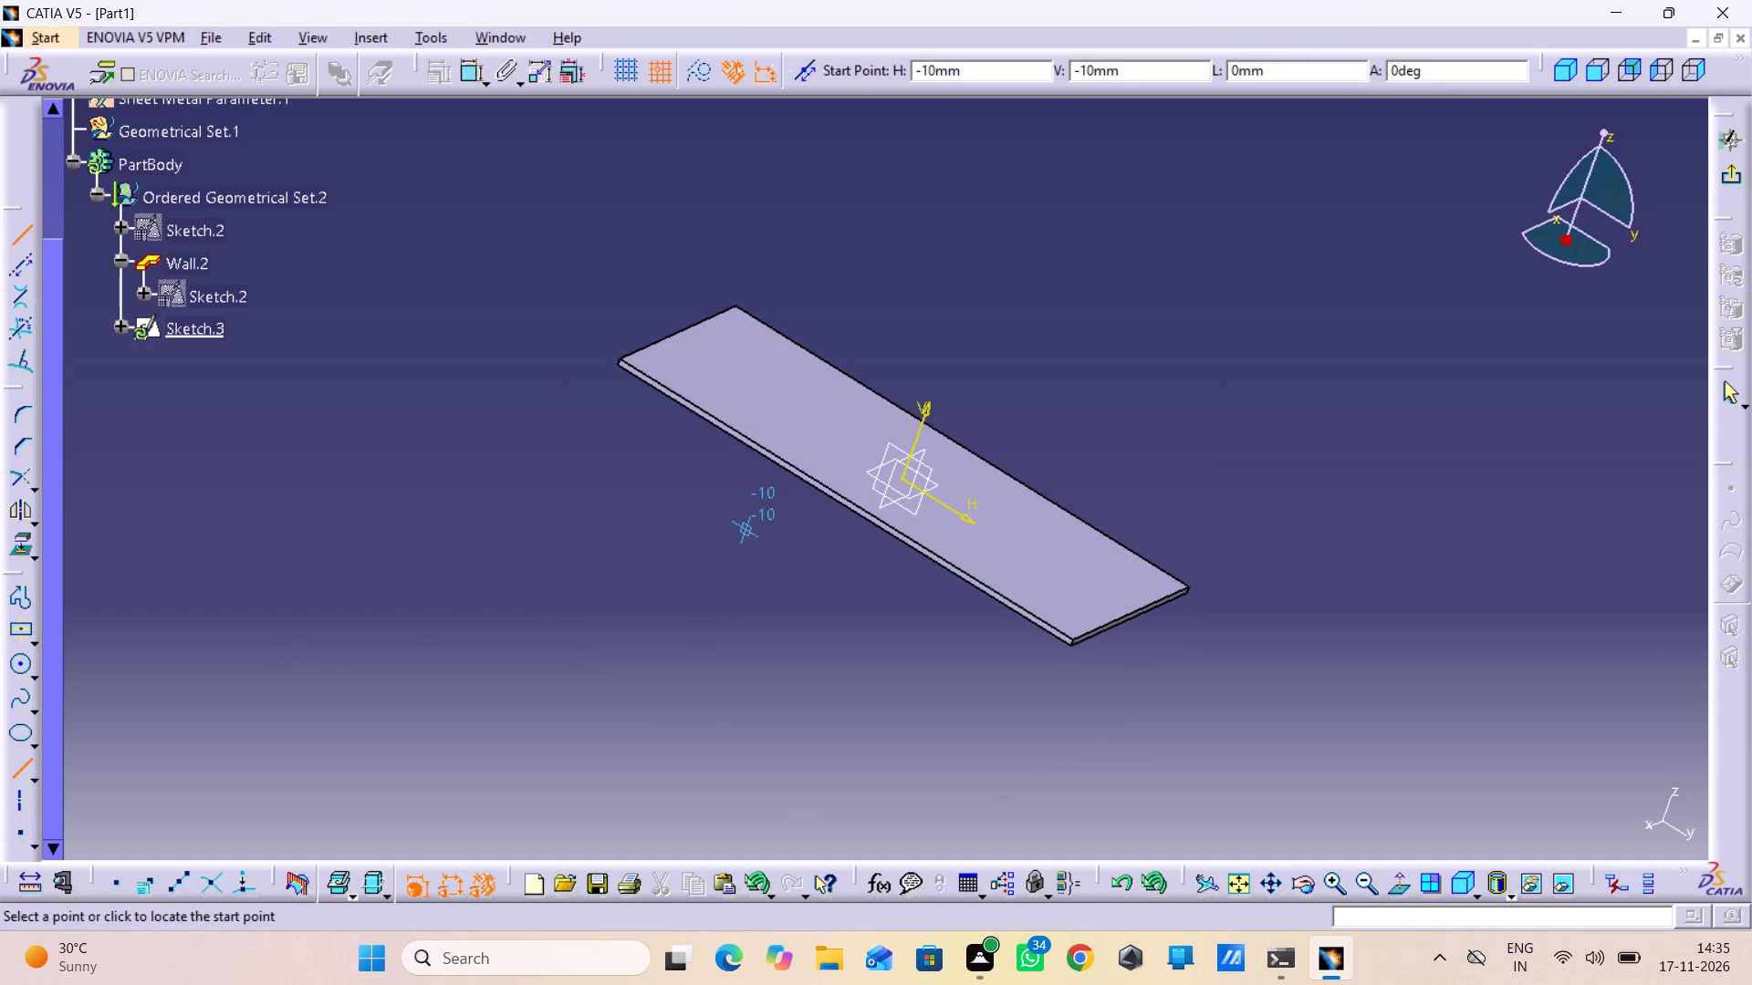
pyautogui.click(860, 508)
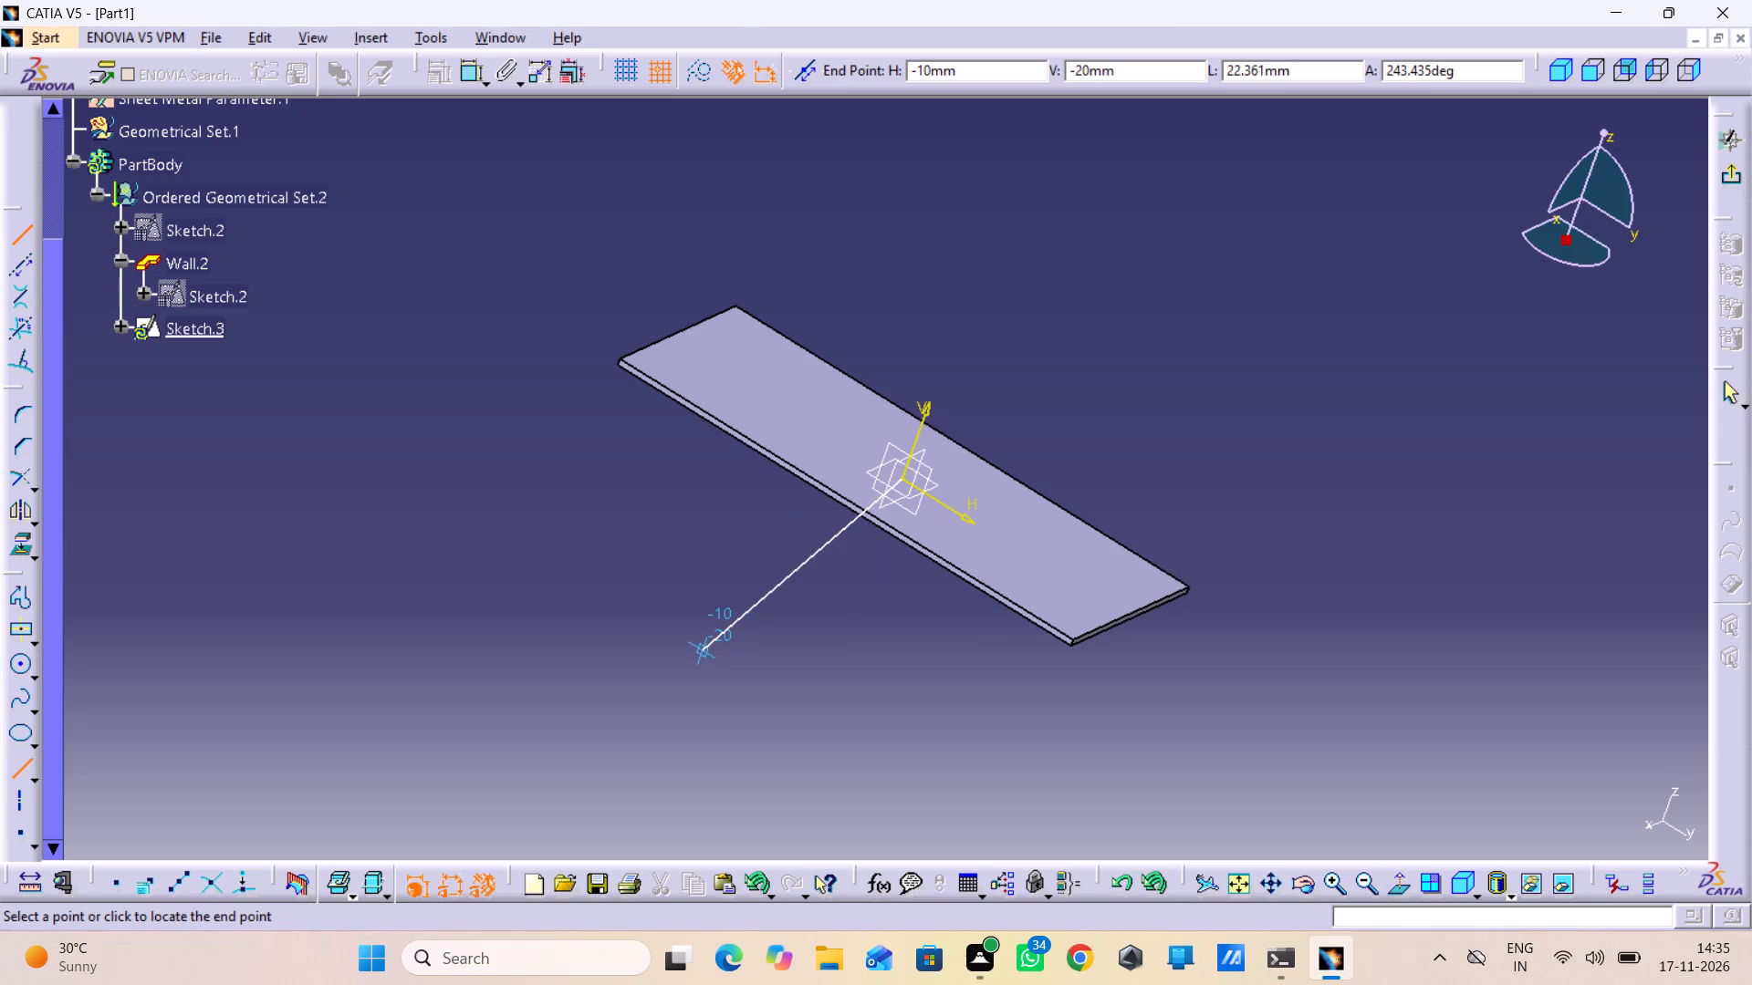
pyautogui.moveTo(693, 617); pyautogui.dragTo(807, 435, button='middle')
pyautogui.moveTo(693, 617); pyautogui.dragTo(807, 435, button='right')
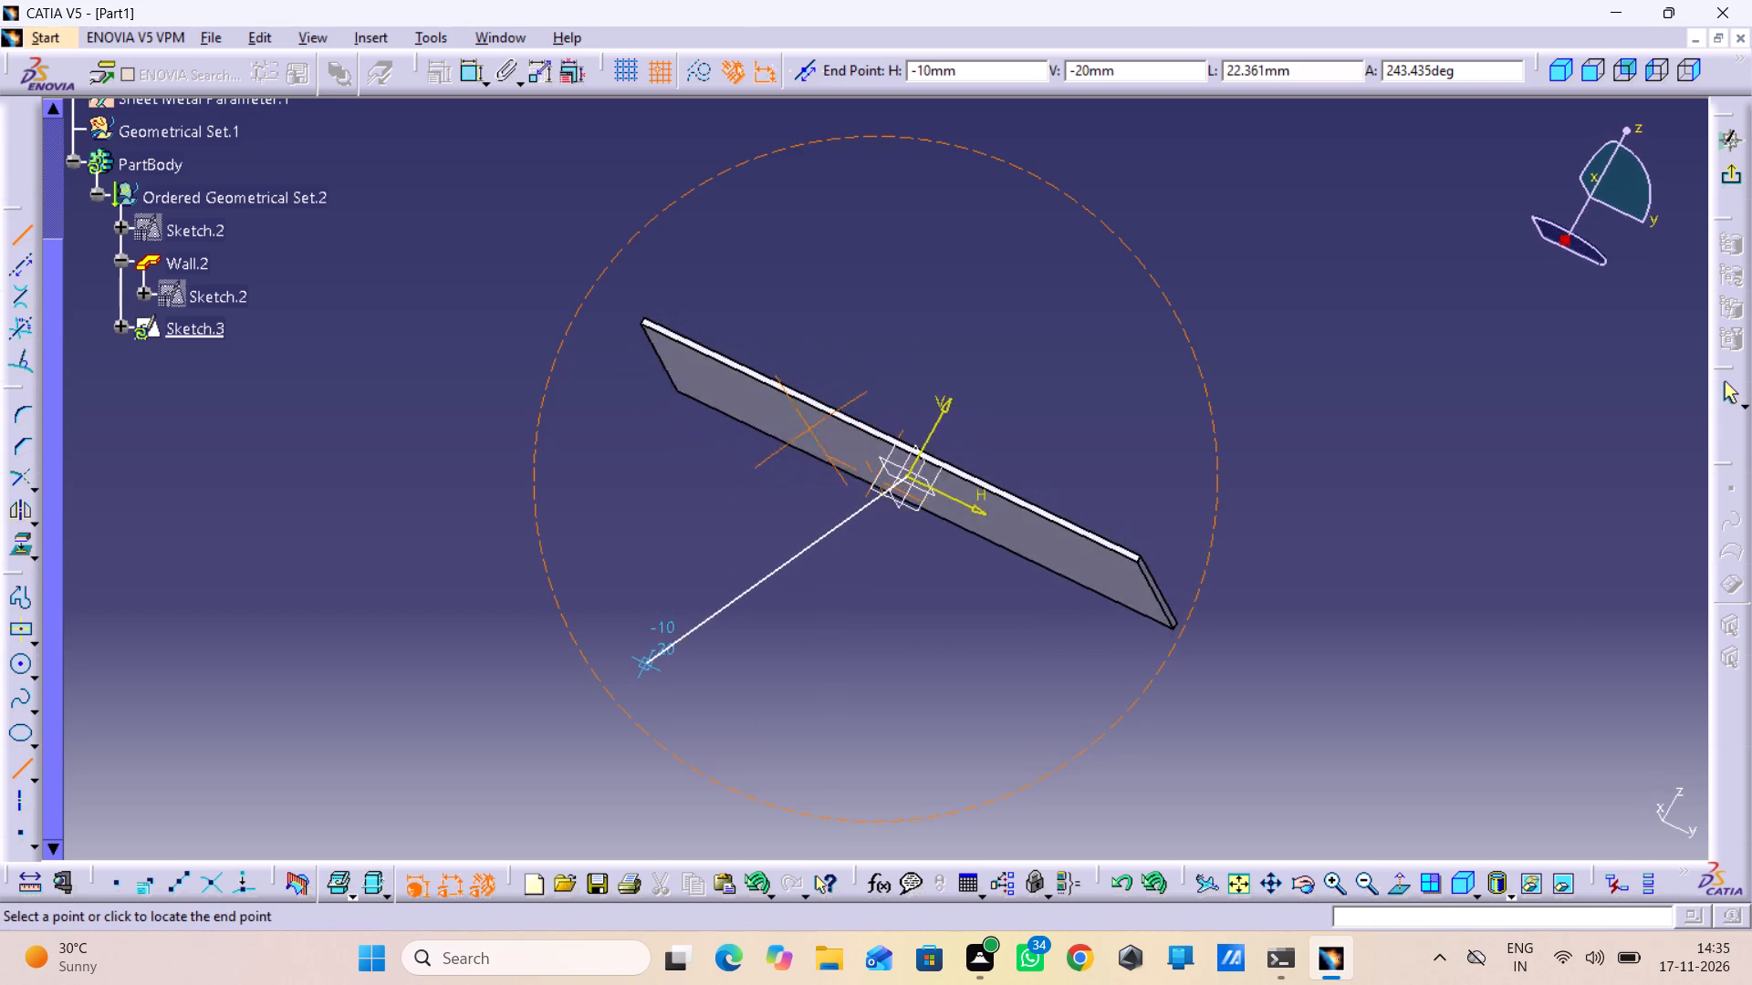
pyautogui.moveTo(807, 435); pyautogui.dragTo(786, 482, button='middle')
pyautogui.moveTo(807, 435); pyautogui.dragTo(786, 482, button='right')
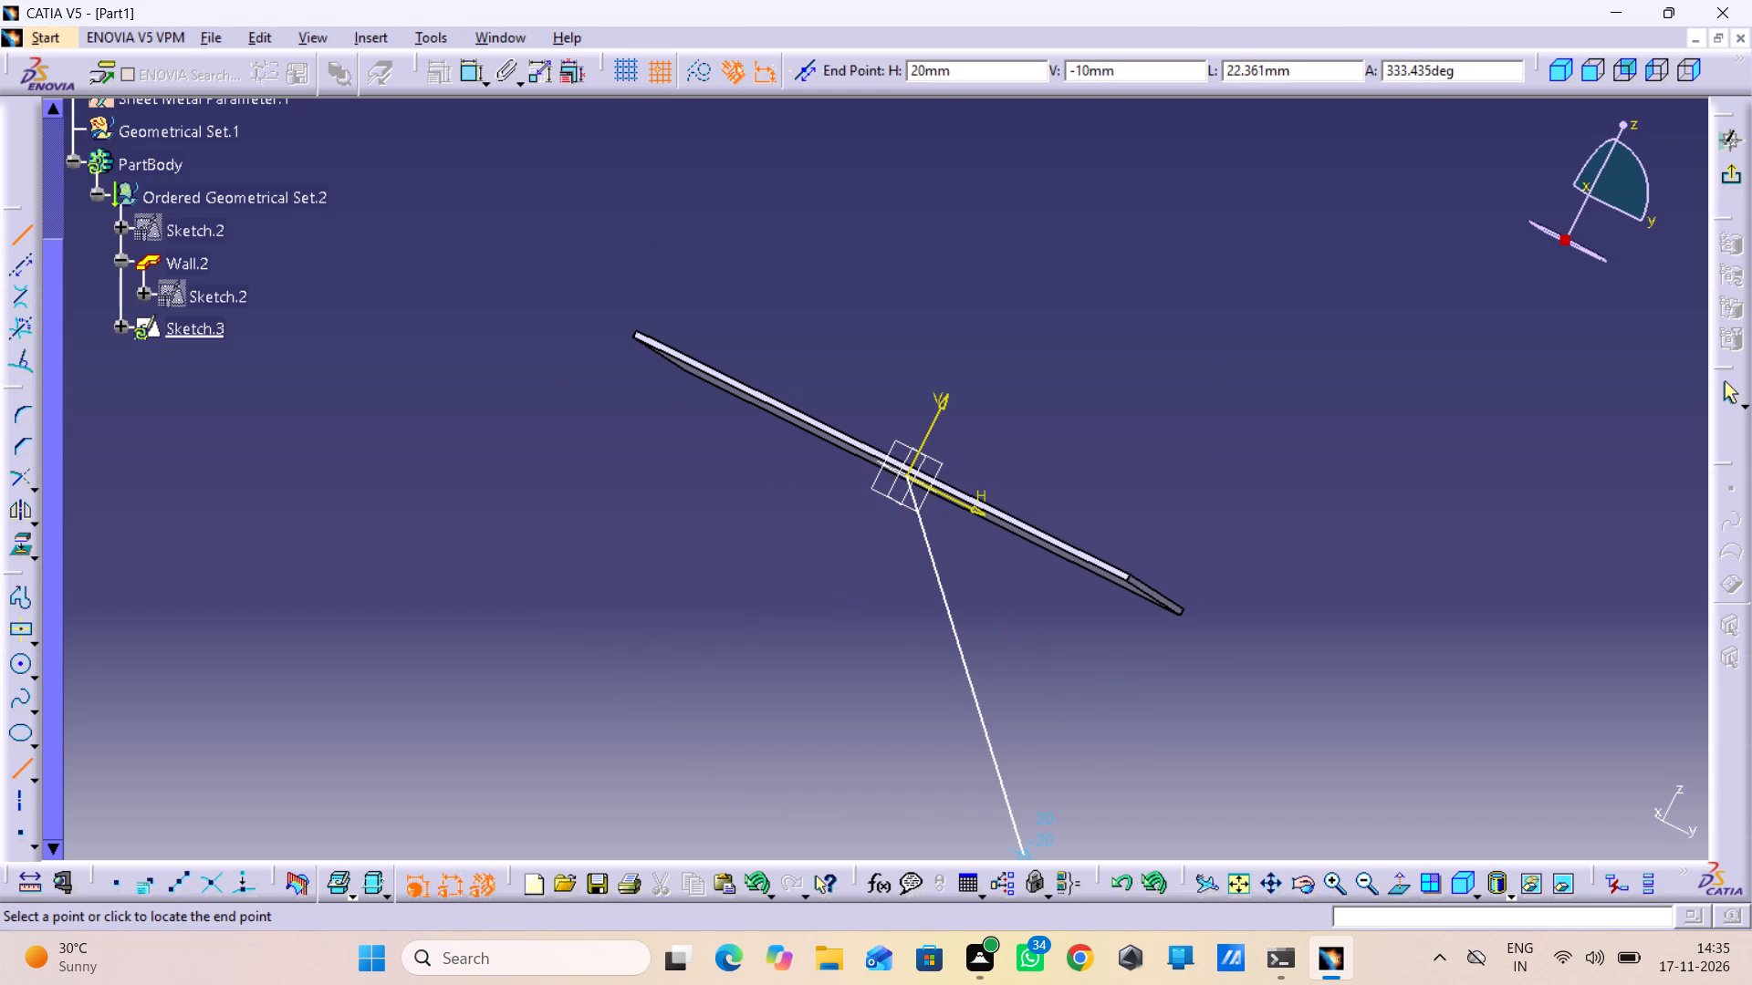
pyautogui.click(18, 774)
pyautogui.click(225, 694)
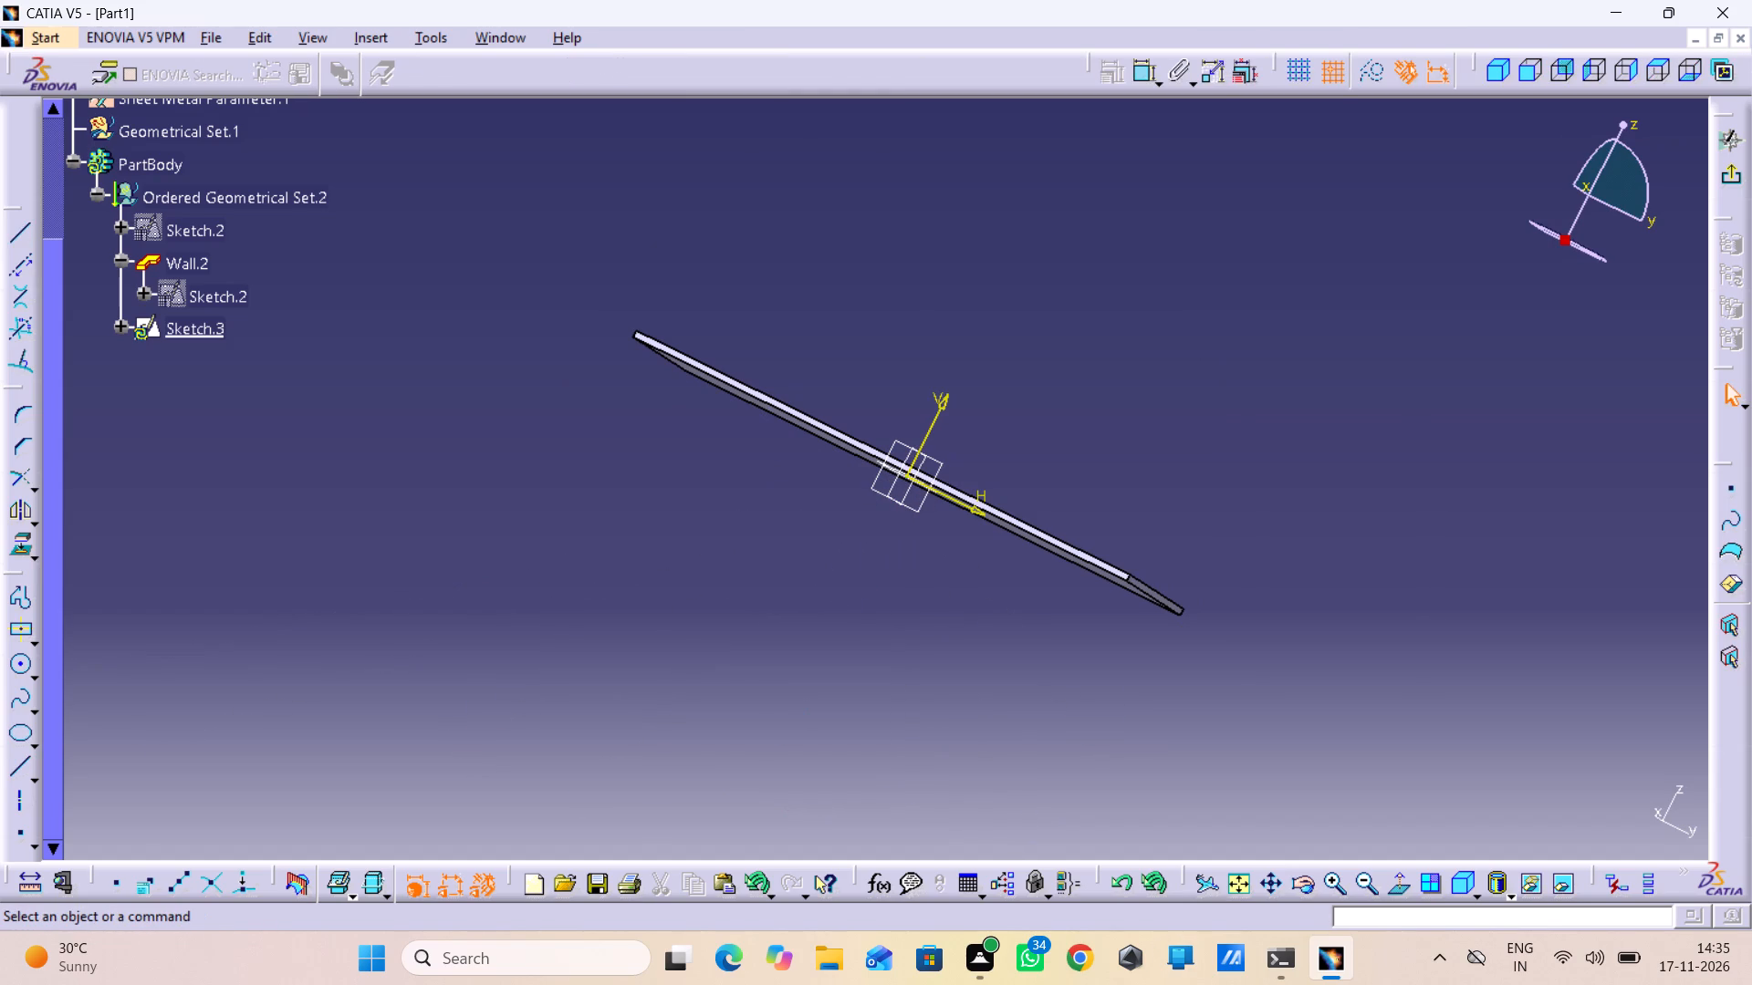
# Undo the recent sketch edits back through the creation of the yz plane sketch.
pyautogui.click(1405, 884)
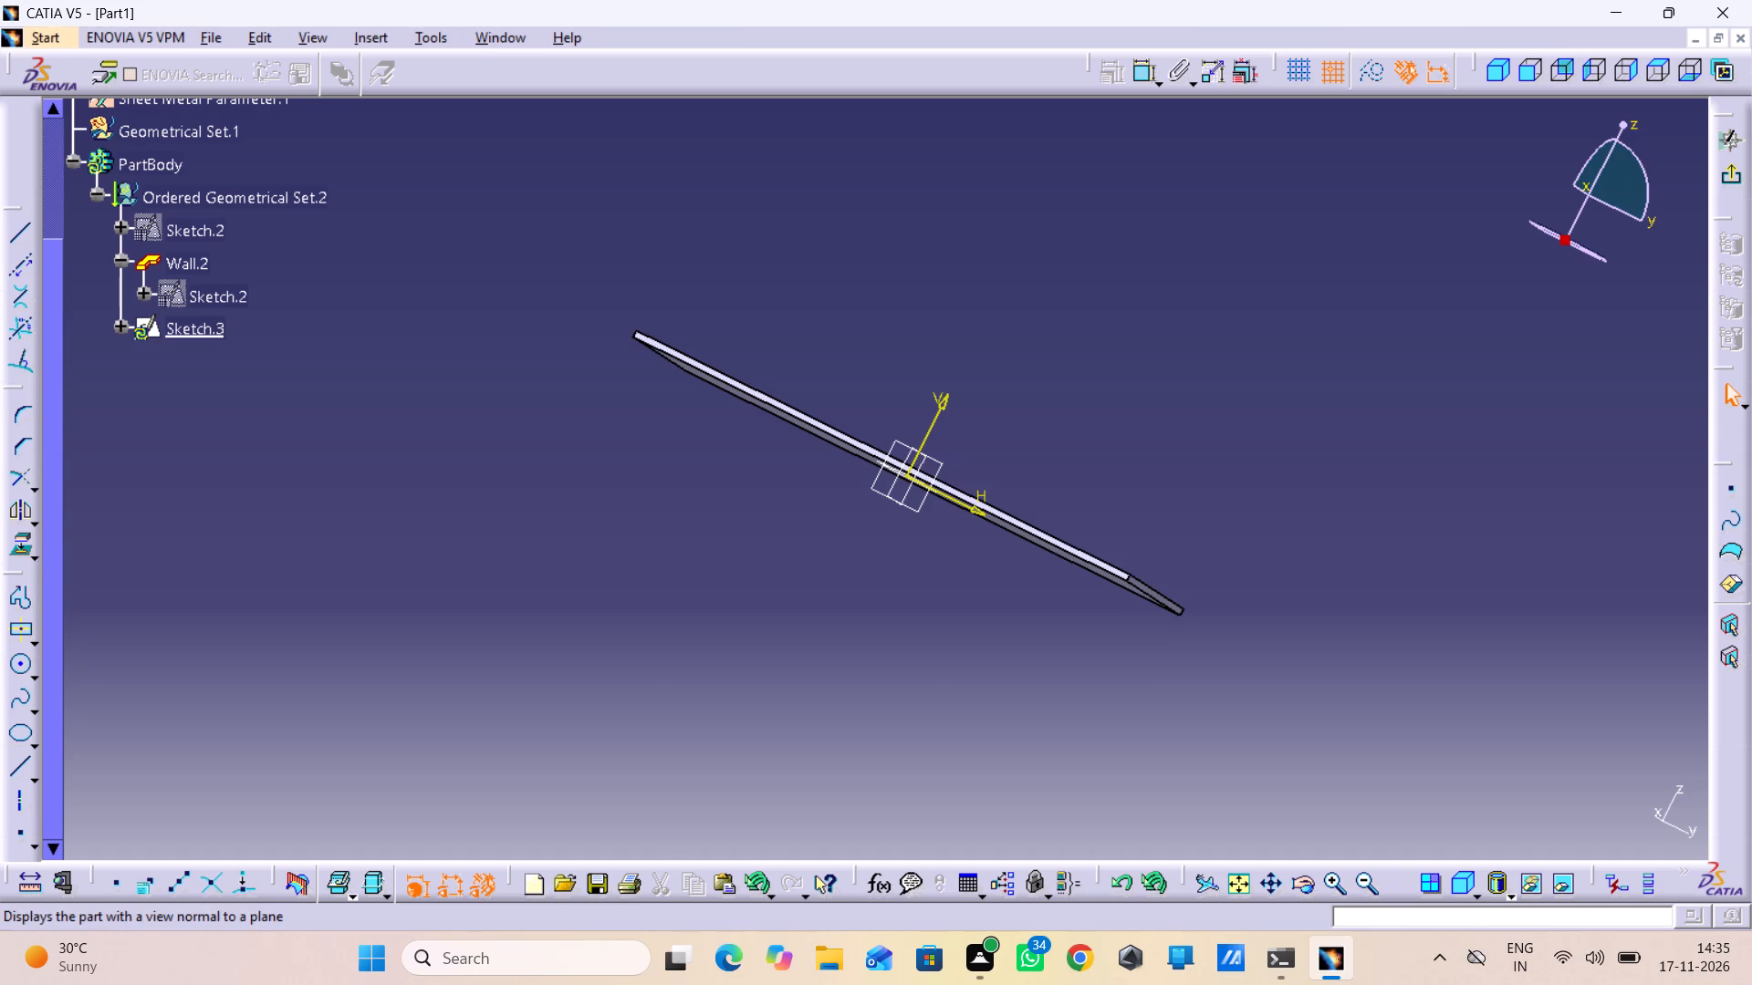
pyautogui.moveTo(972, 639); pyautogui.dragTo(969, 773, button='middle')
pyautogui.moveTo(970, 638); pyautogui.dragTo(969, 773, button='right')
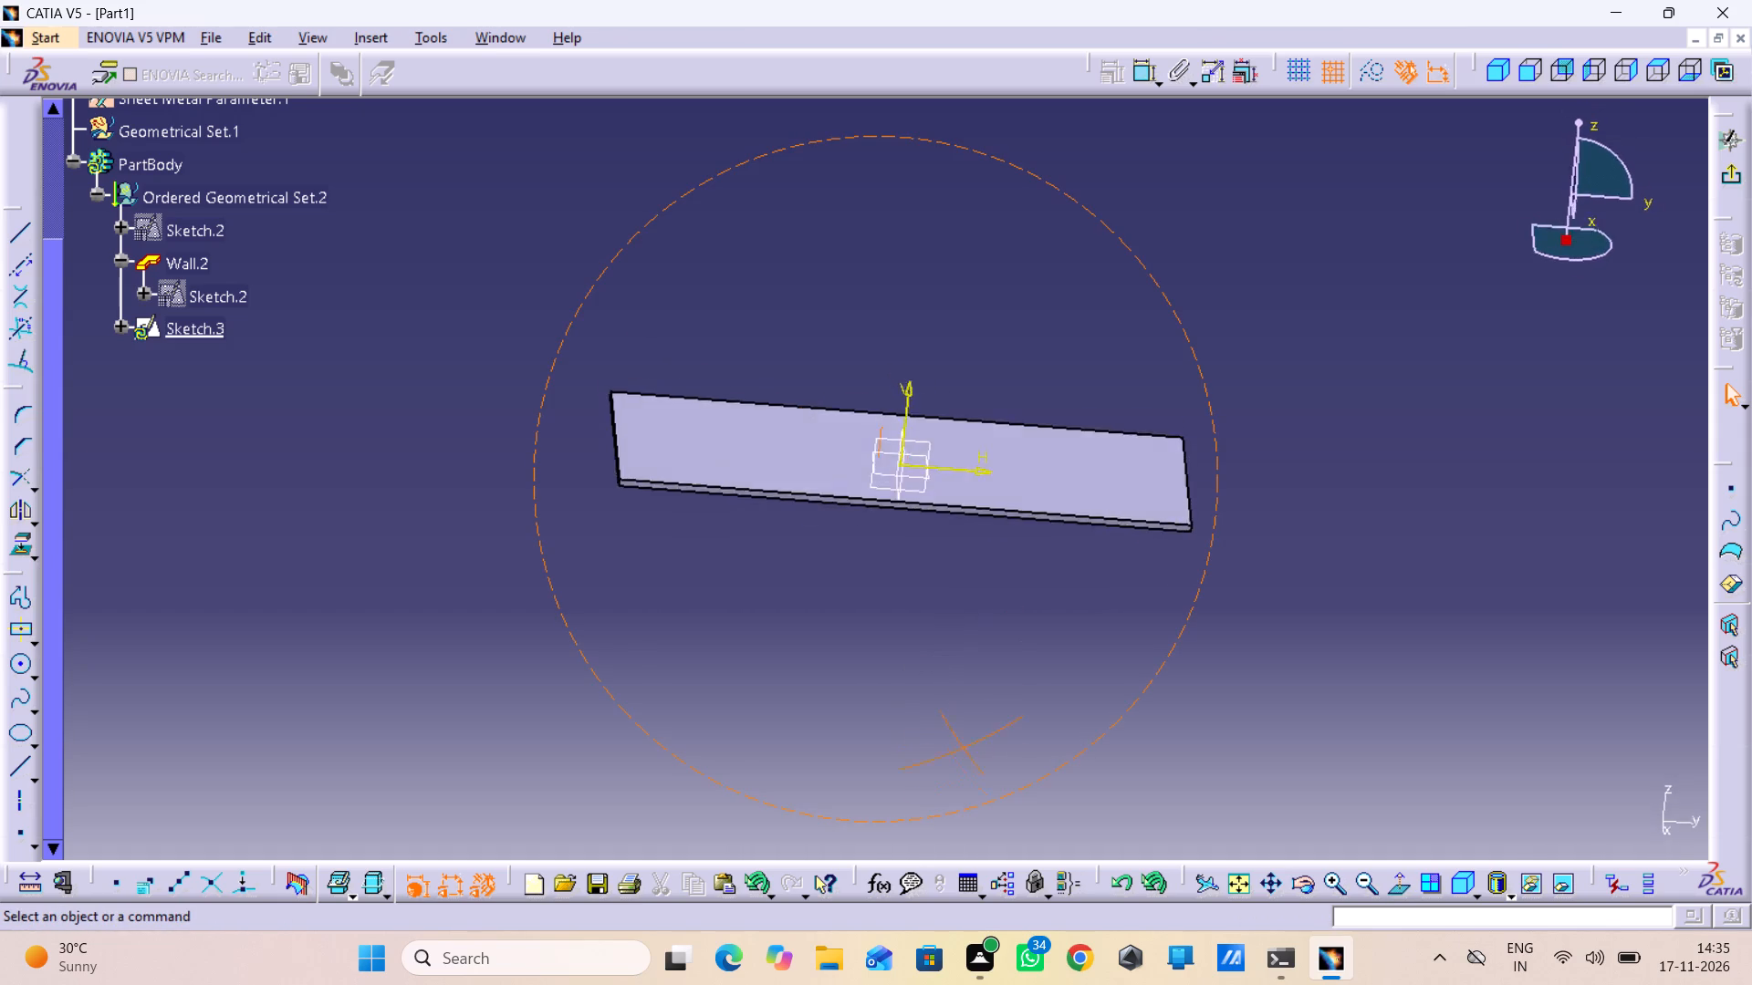
pyautogui.moveTo(969, 773); pyautogui.dragTo(1130, 787, button='middle')
pyautogui.moveTo(969, 773); pyautogui.dragTo(1130, 787, button='right')
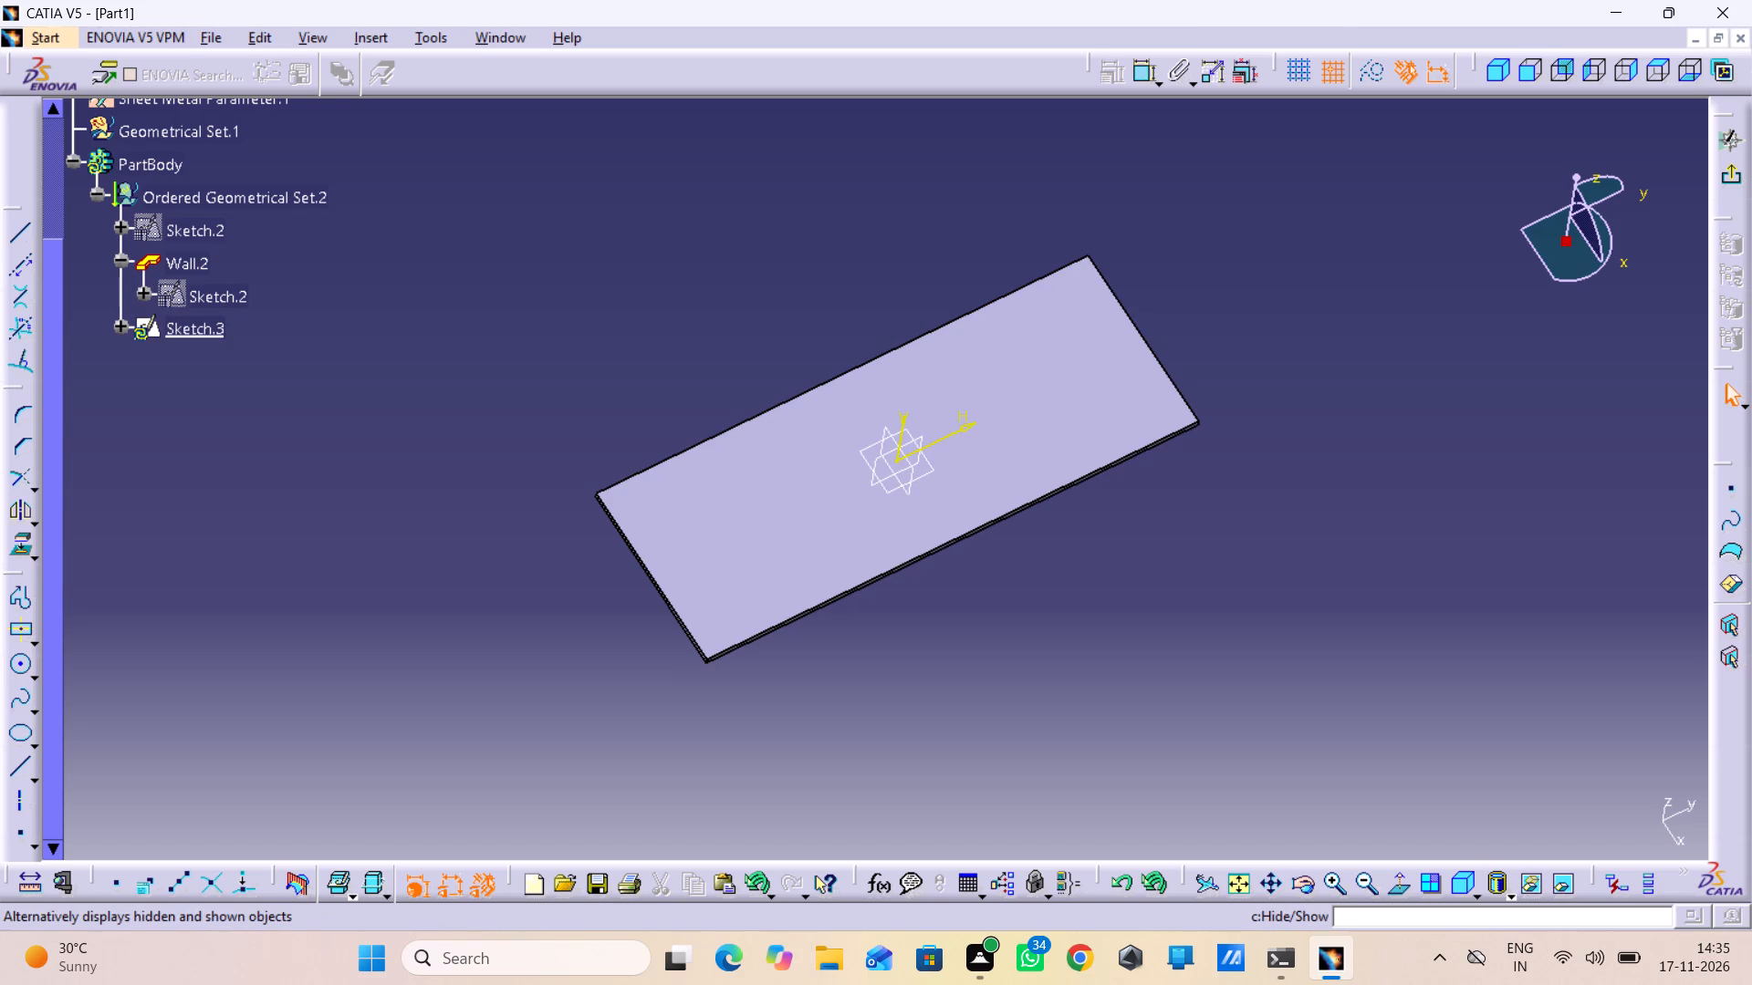
pyautogui.hotkey('ctrl', 'z')
pyautogui.hotkey('ctrl', 'z')
pyautogui.hotkey('ctrl', 'z')
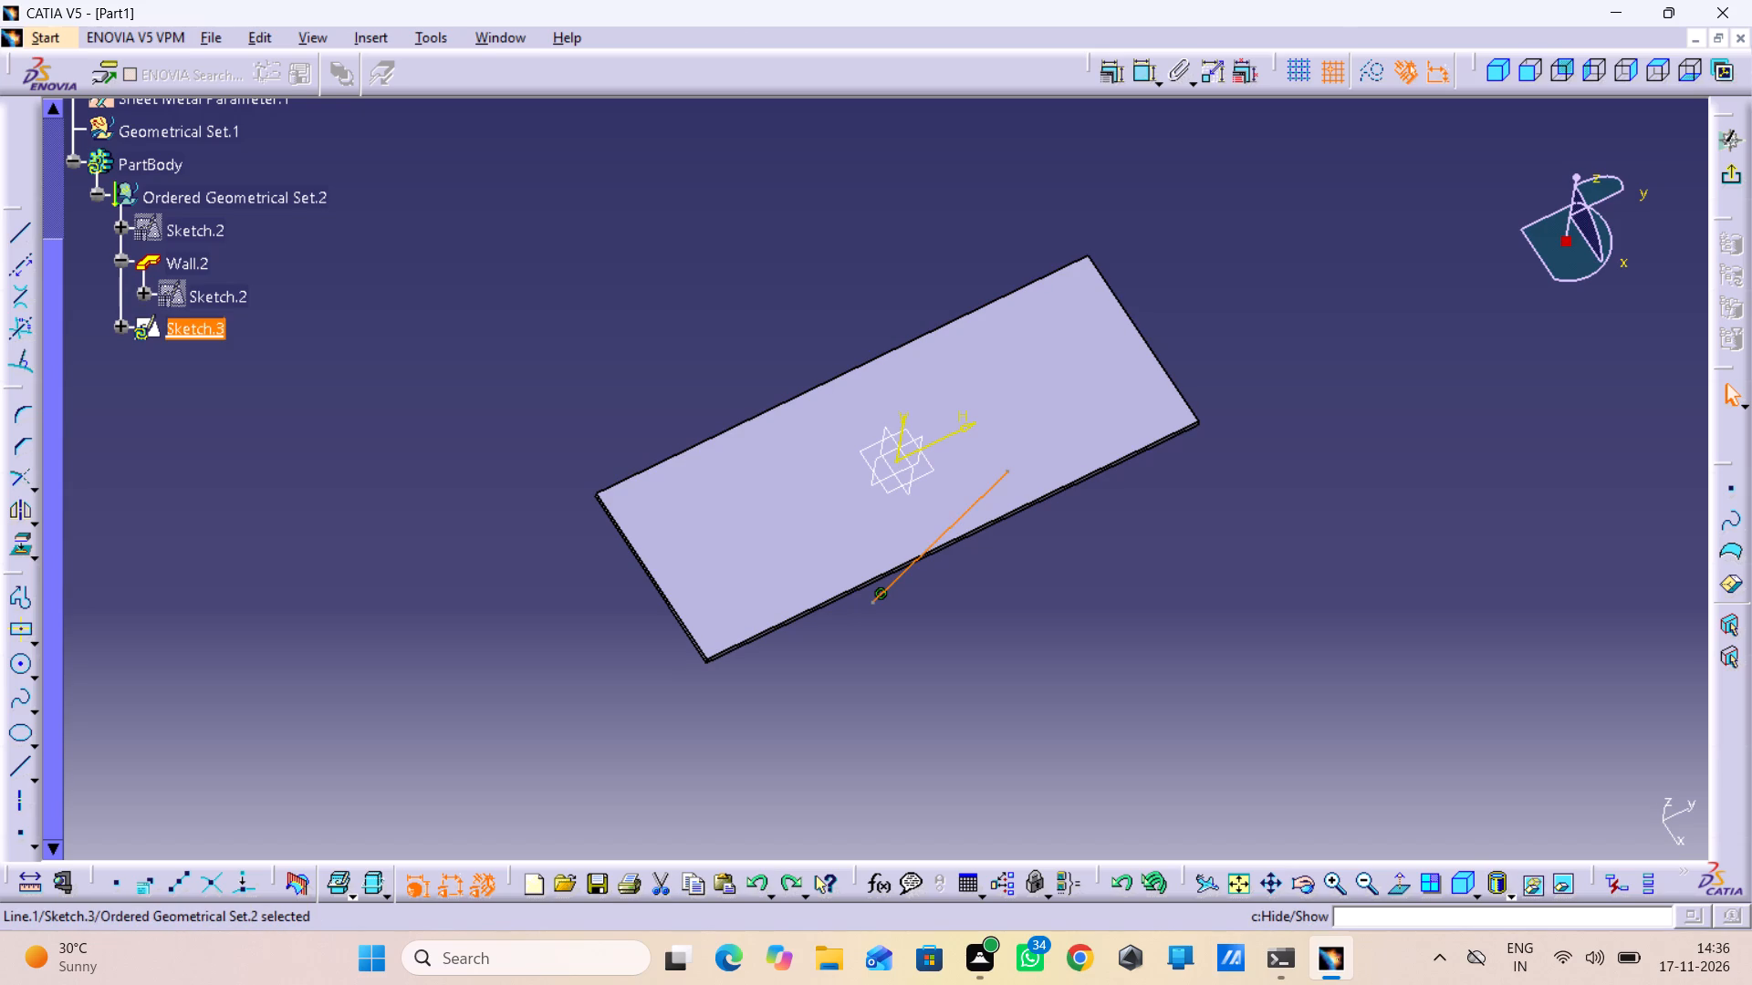
pyautogui.hotkey('ctrl', 'z')
pyautogui.hotkey('ctrl', 'z')
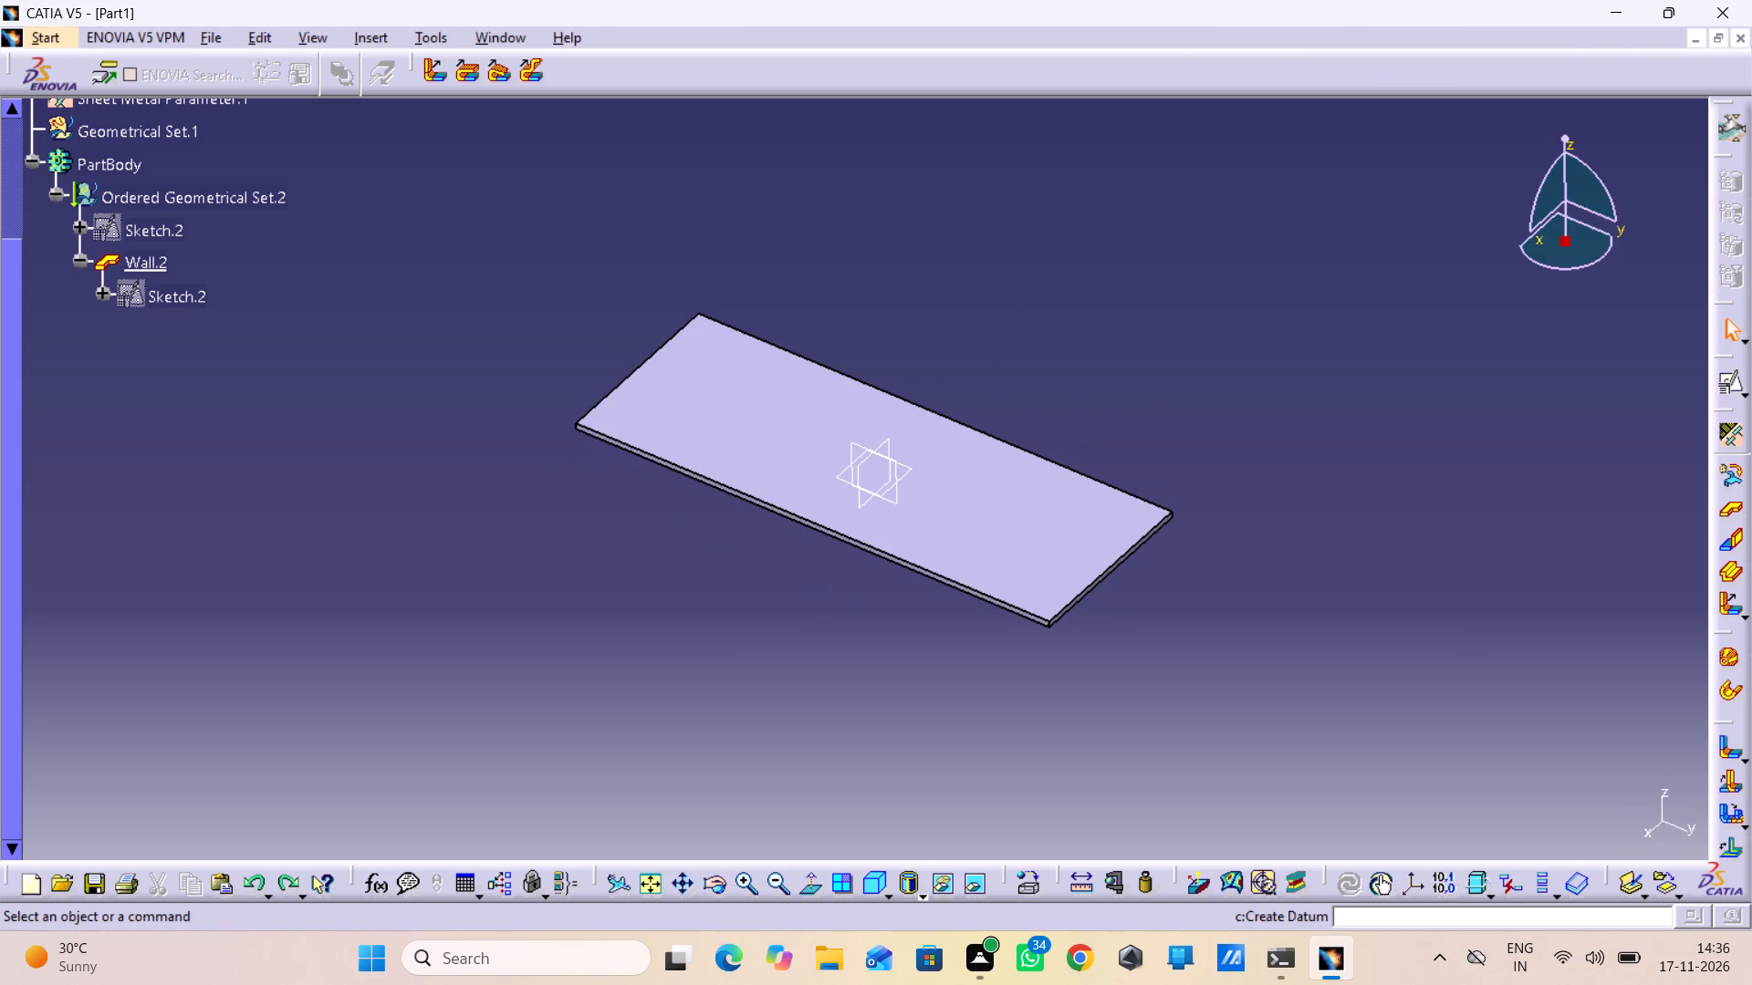
# Create a positioned sketch on the zx plane with implicit origin and orientation and the H direction reversed.
pyautogui.click(868, 463)
pyautogui.click(892, 459)
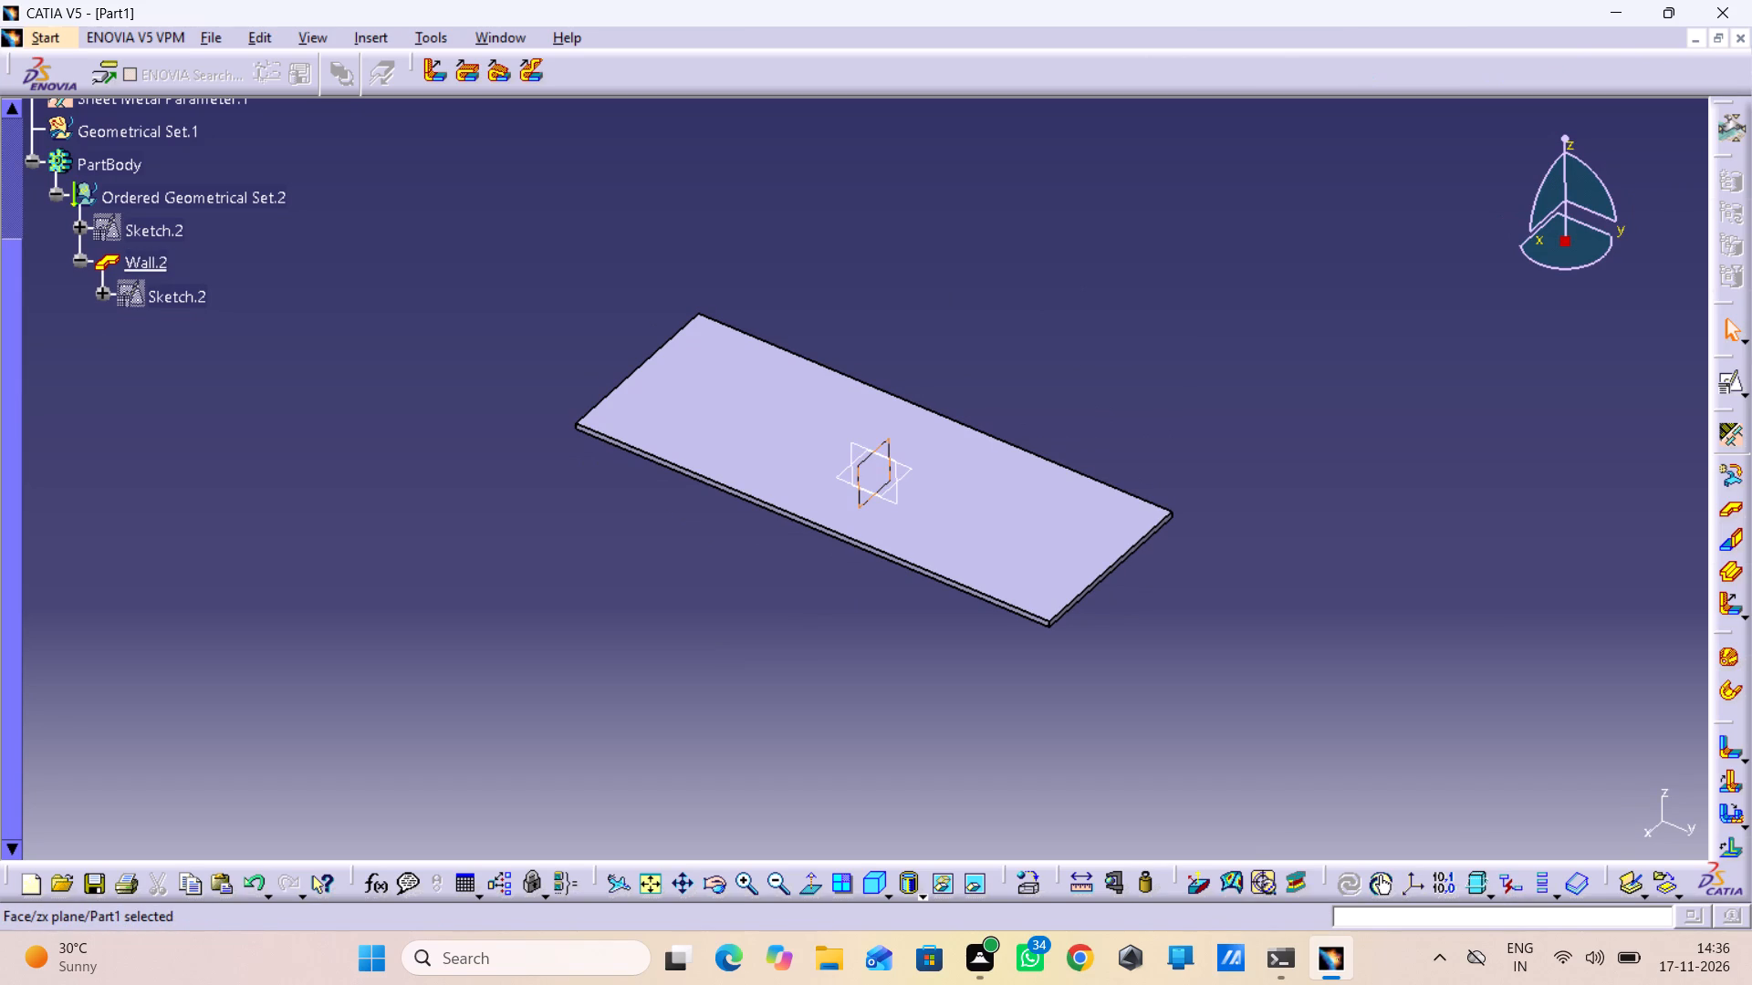
pyautogui.click(900, 496)
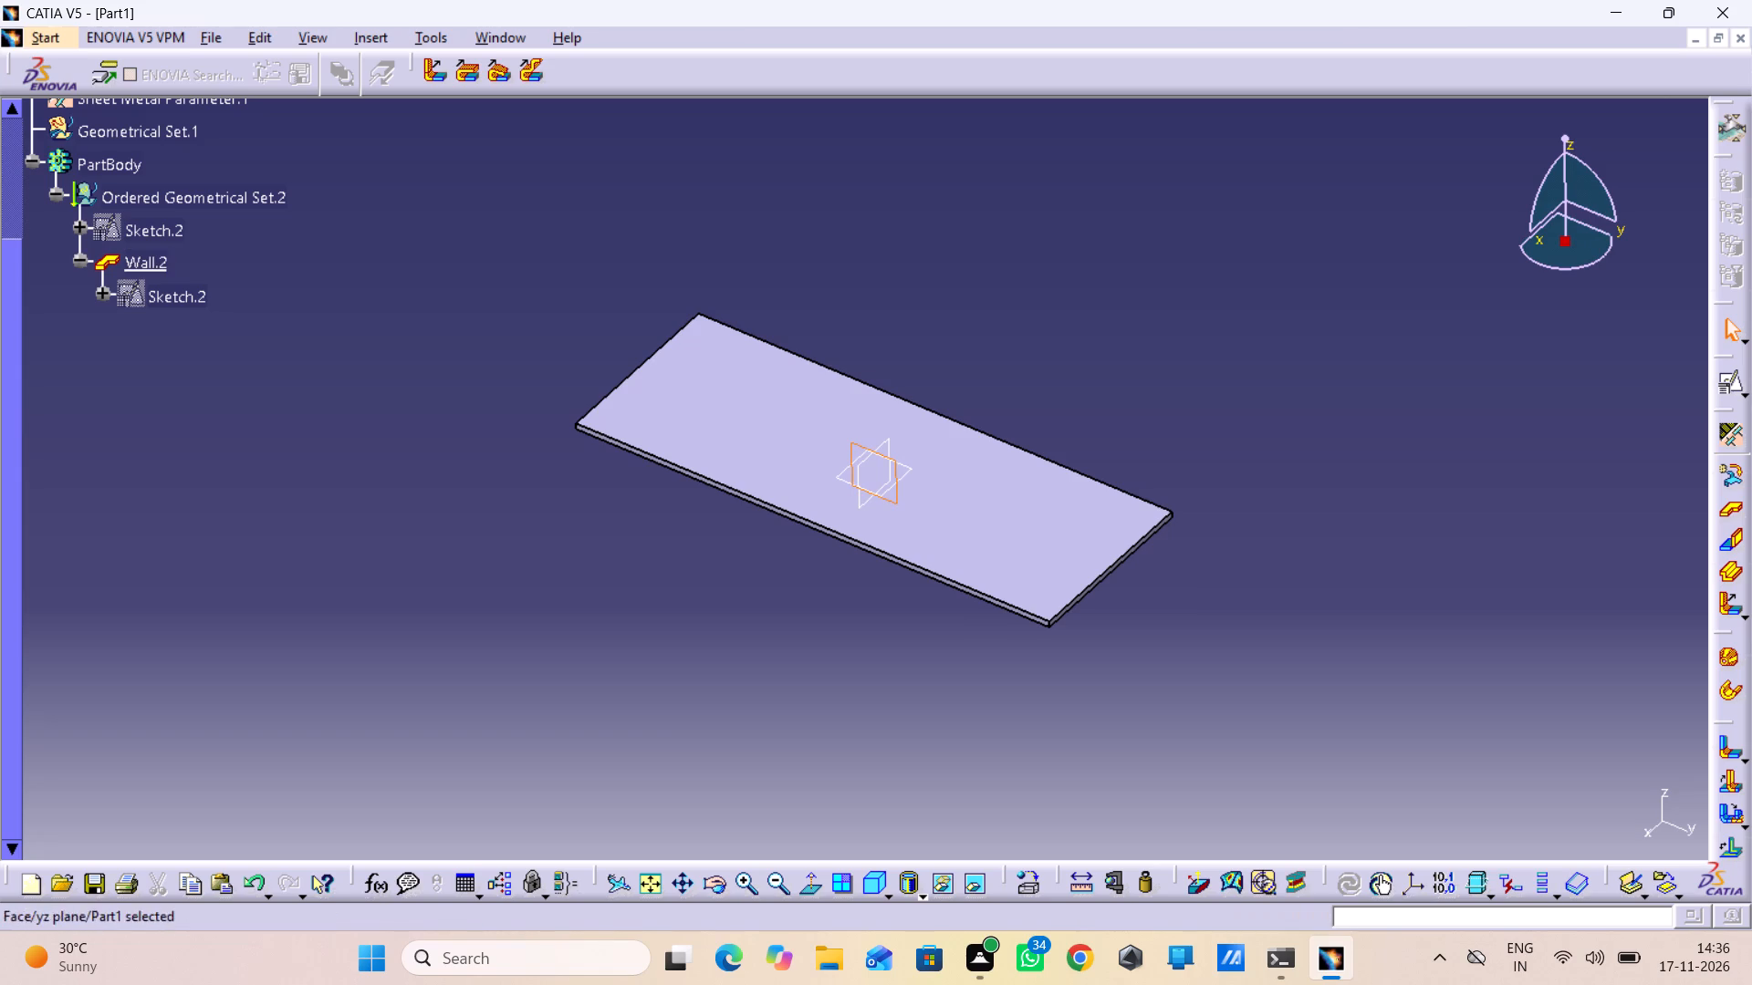
pyautogui.click(868, 880)
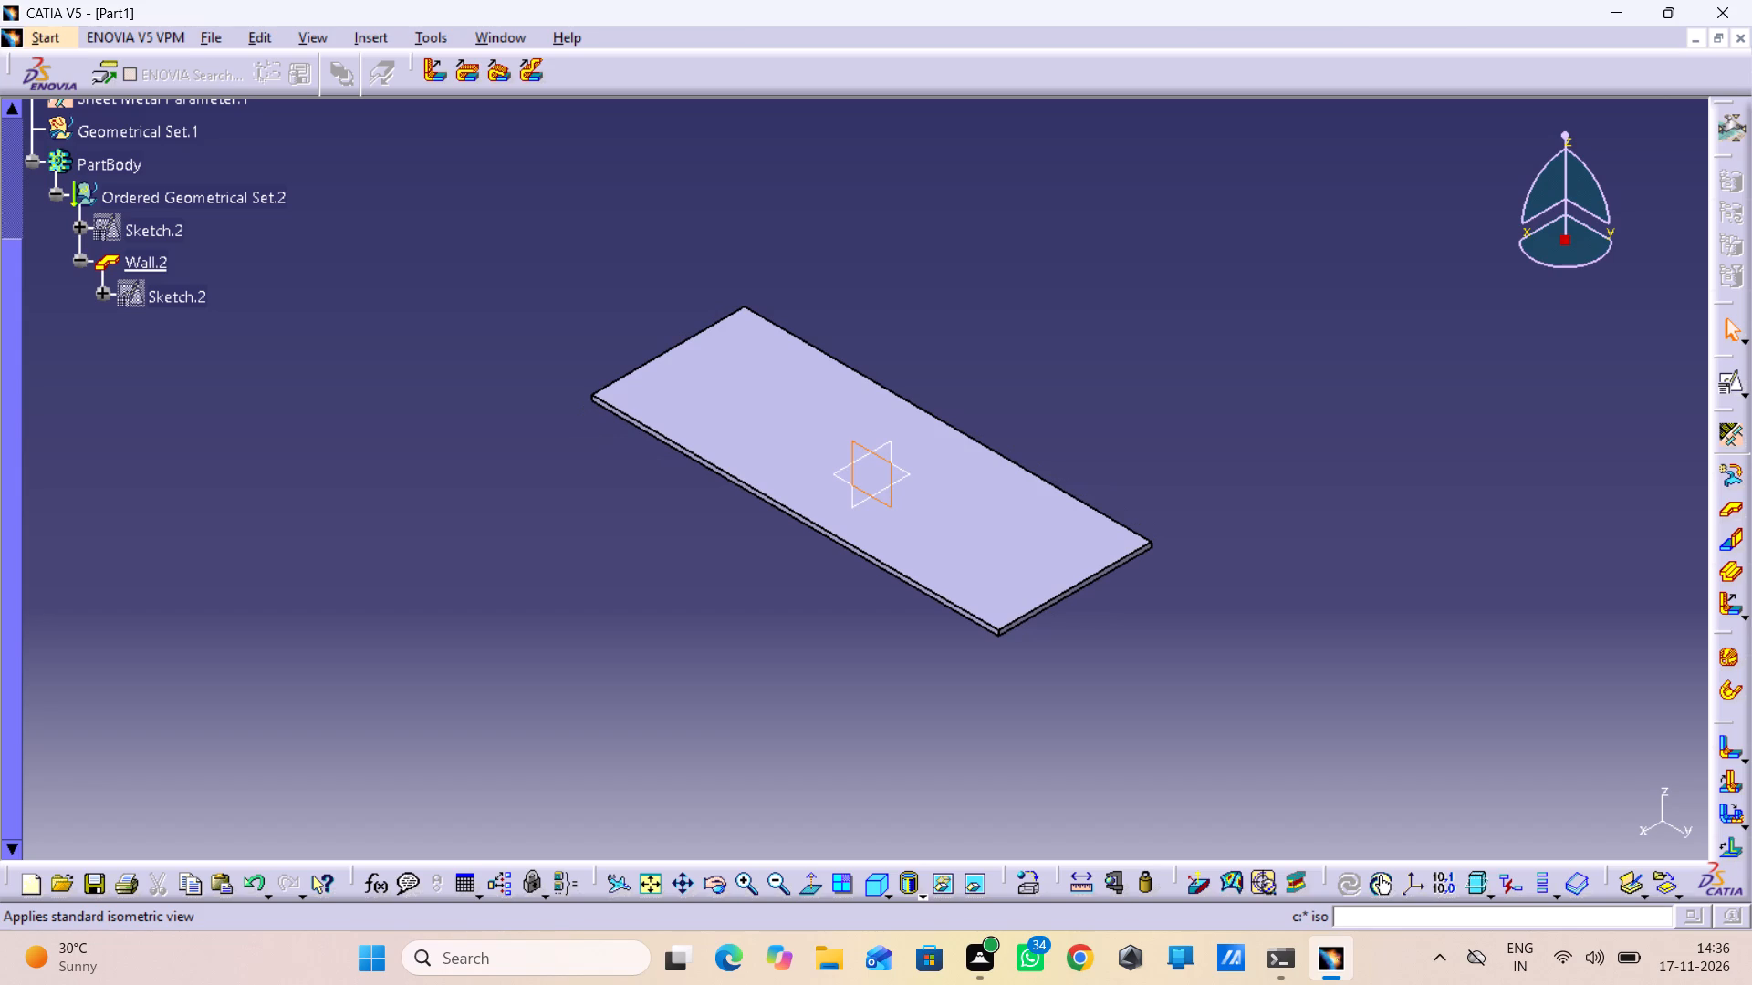
pyautogui.click(858, 897)
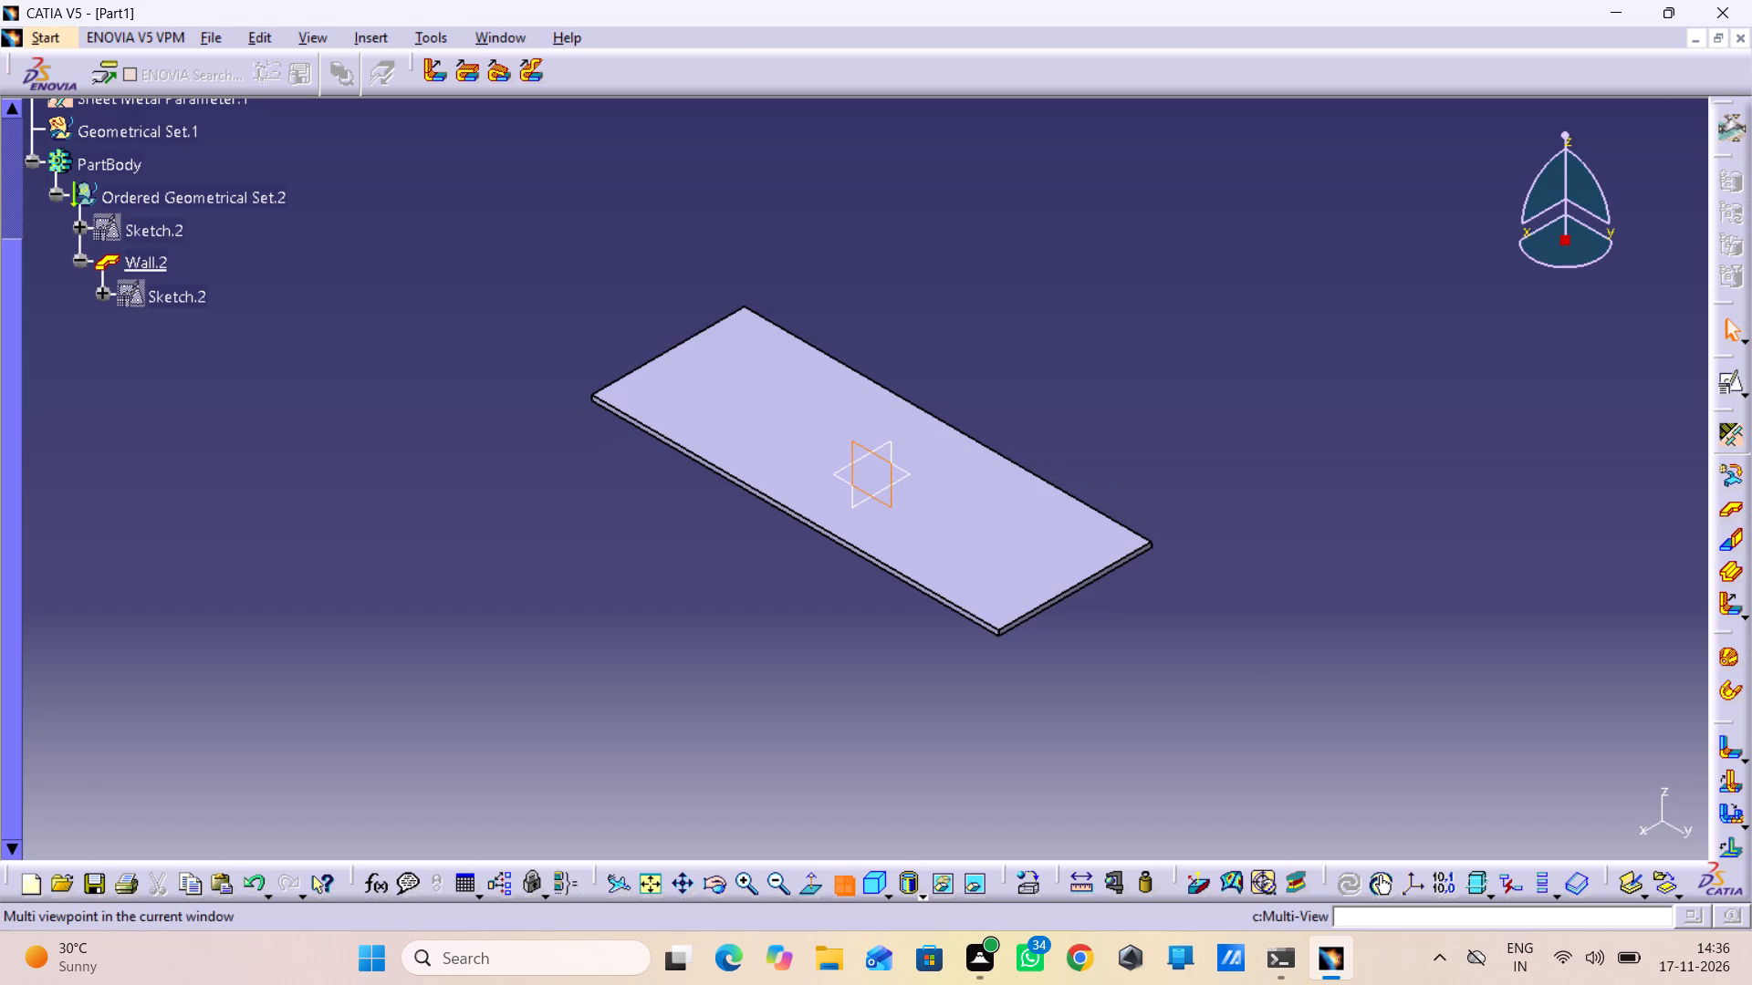
pyautogui.click(873, 887)
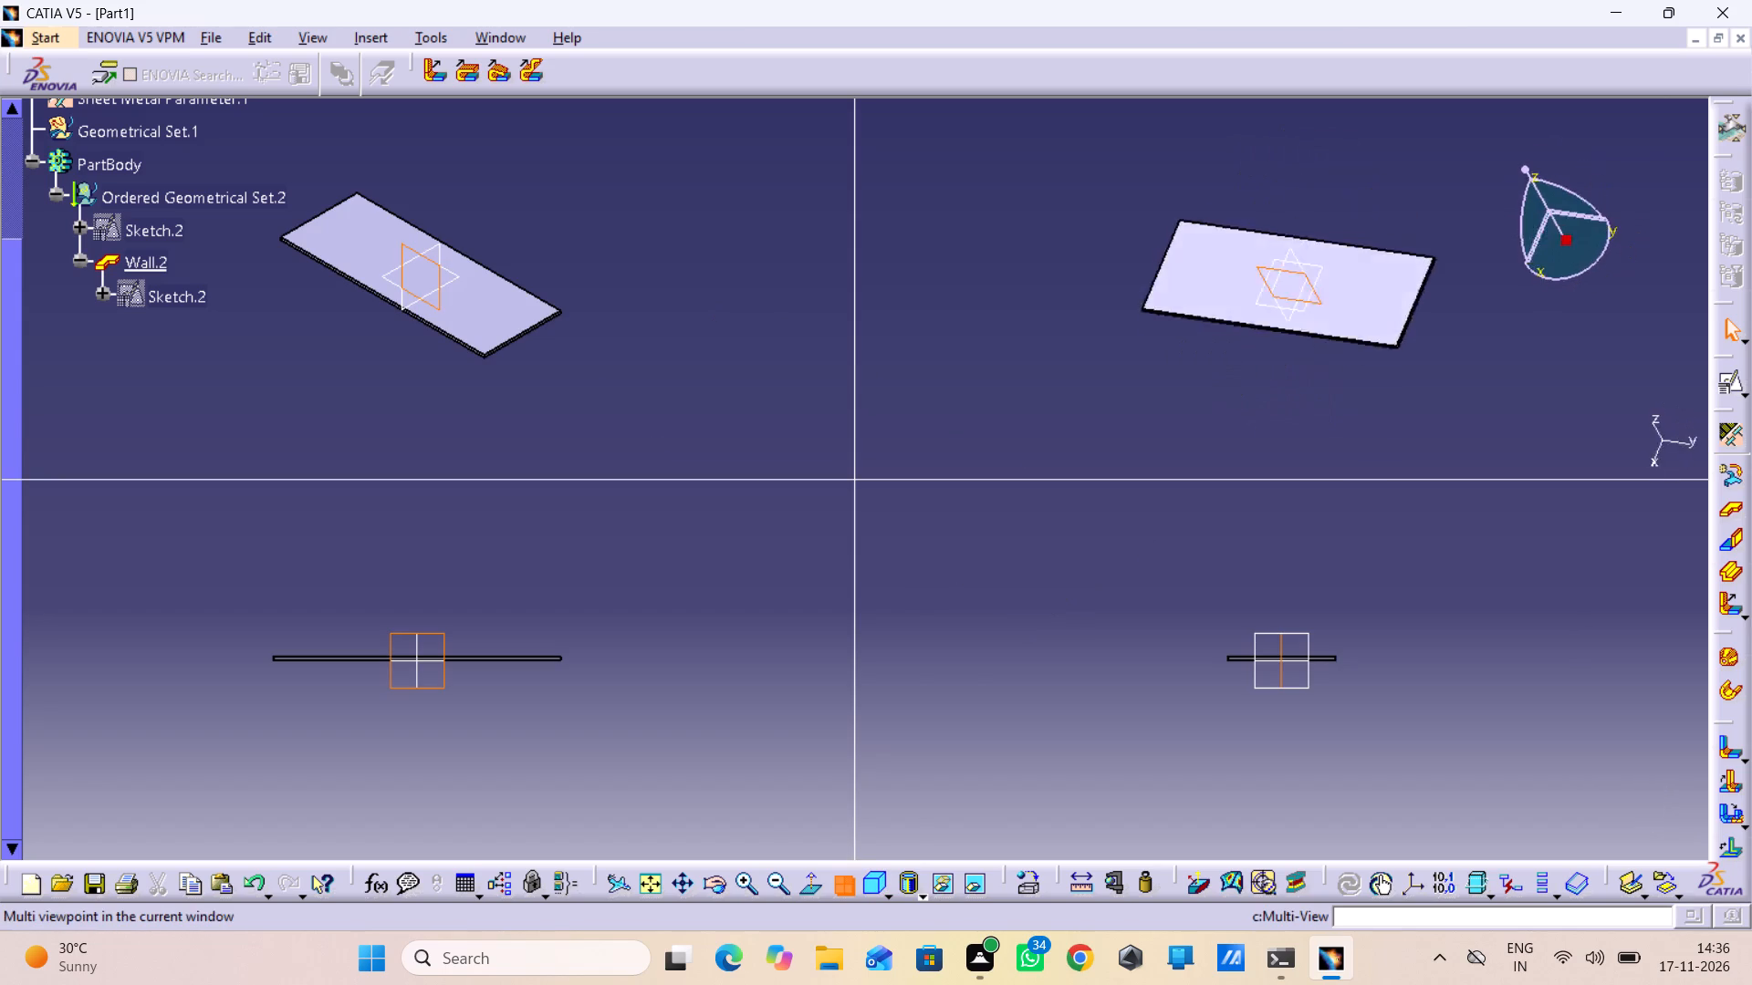
pyautogui.click(846, 893)
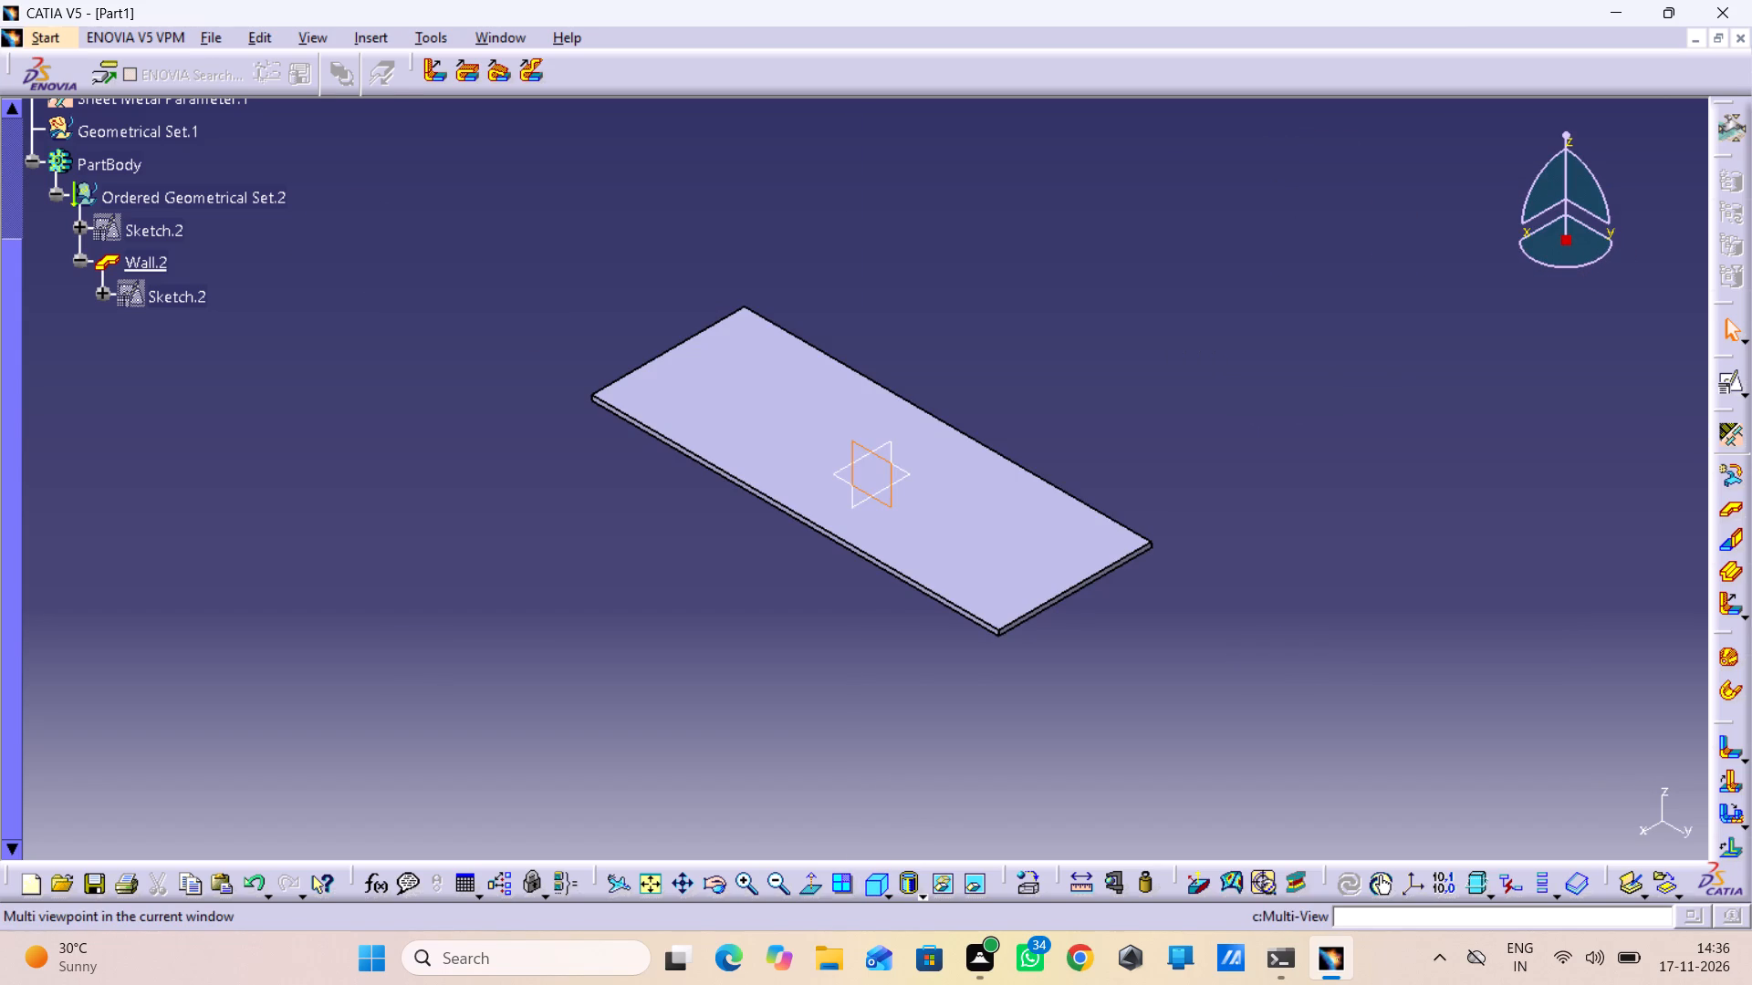
pyautogui.click(881, 885)
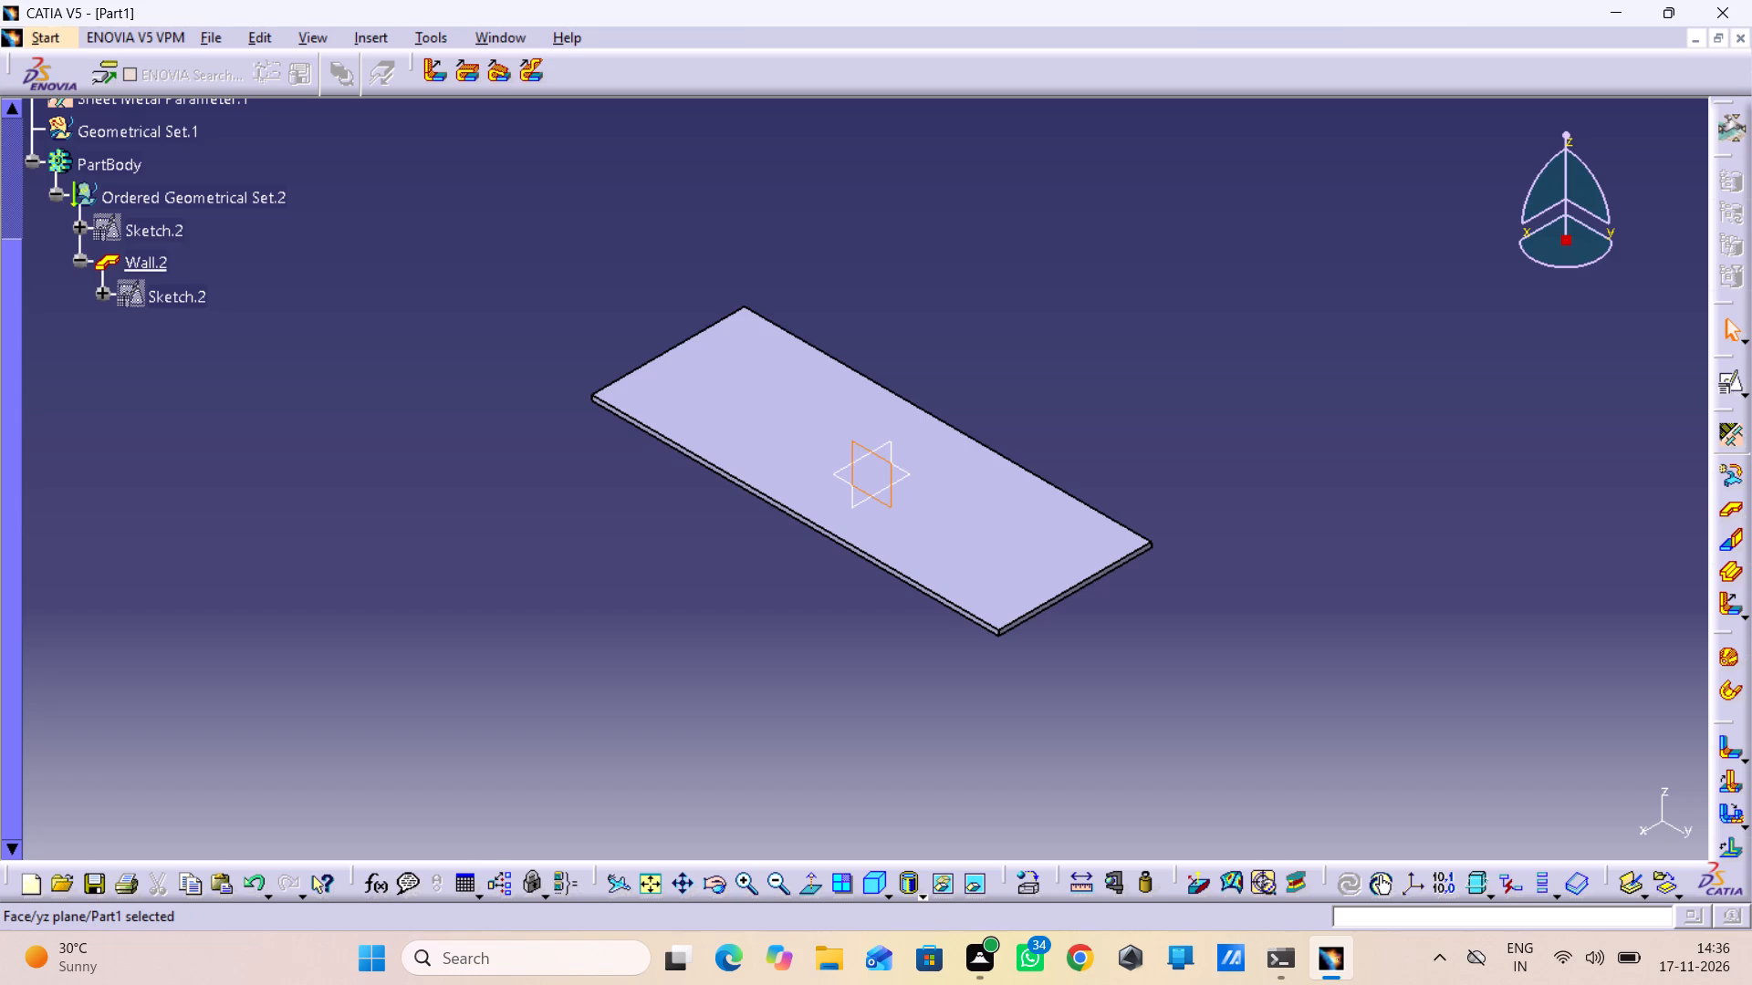
pyautogui.click(854, 468)
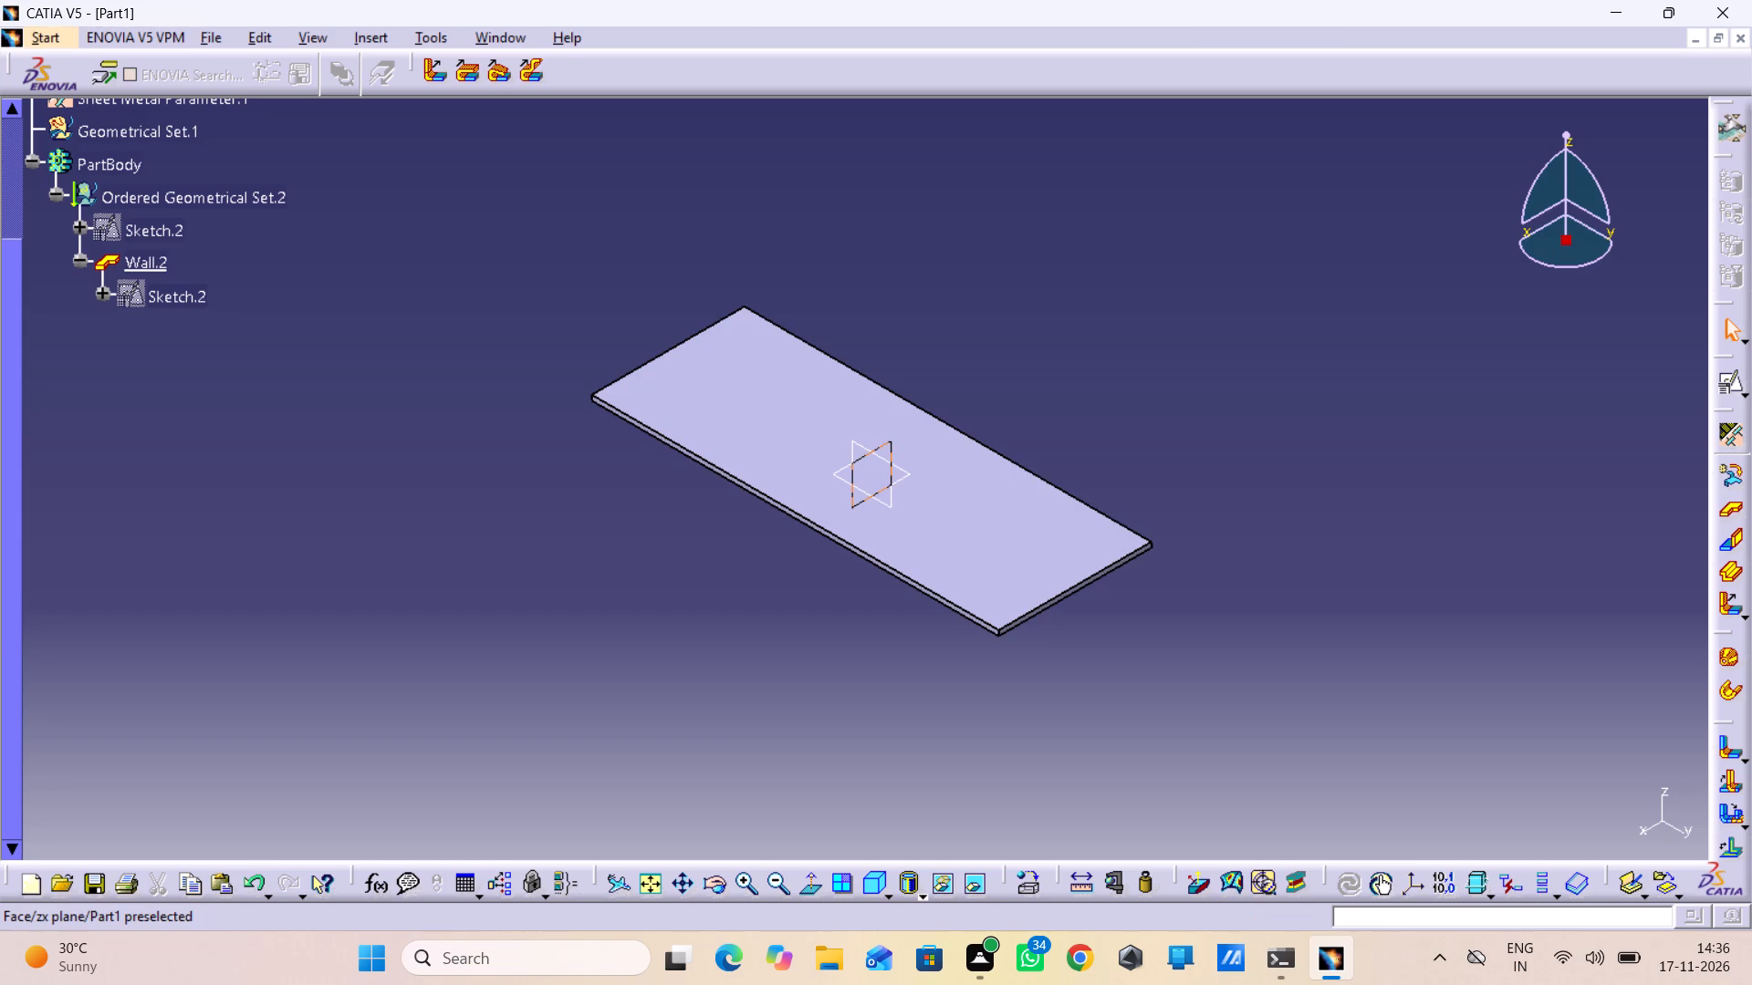
pyautogui.click(1732, 393)
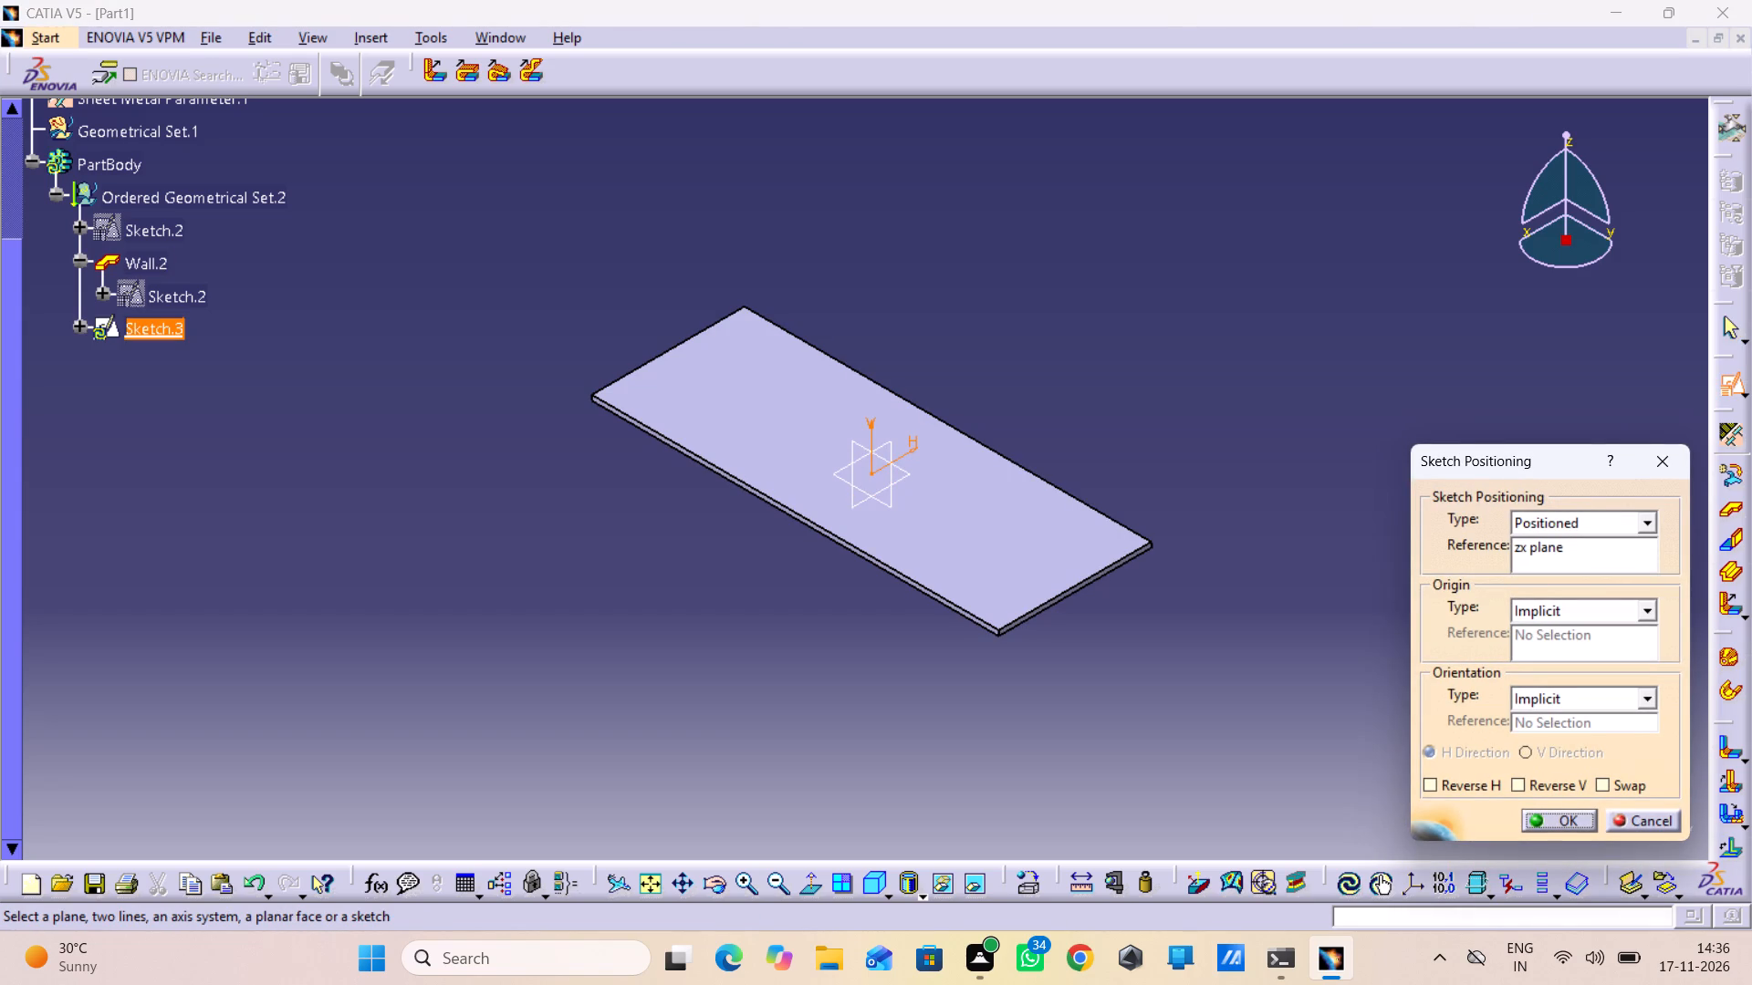
pyautogui.click(1449, 794)
pyautogui.click(1575, 822)
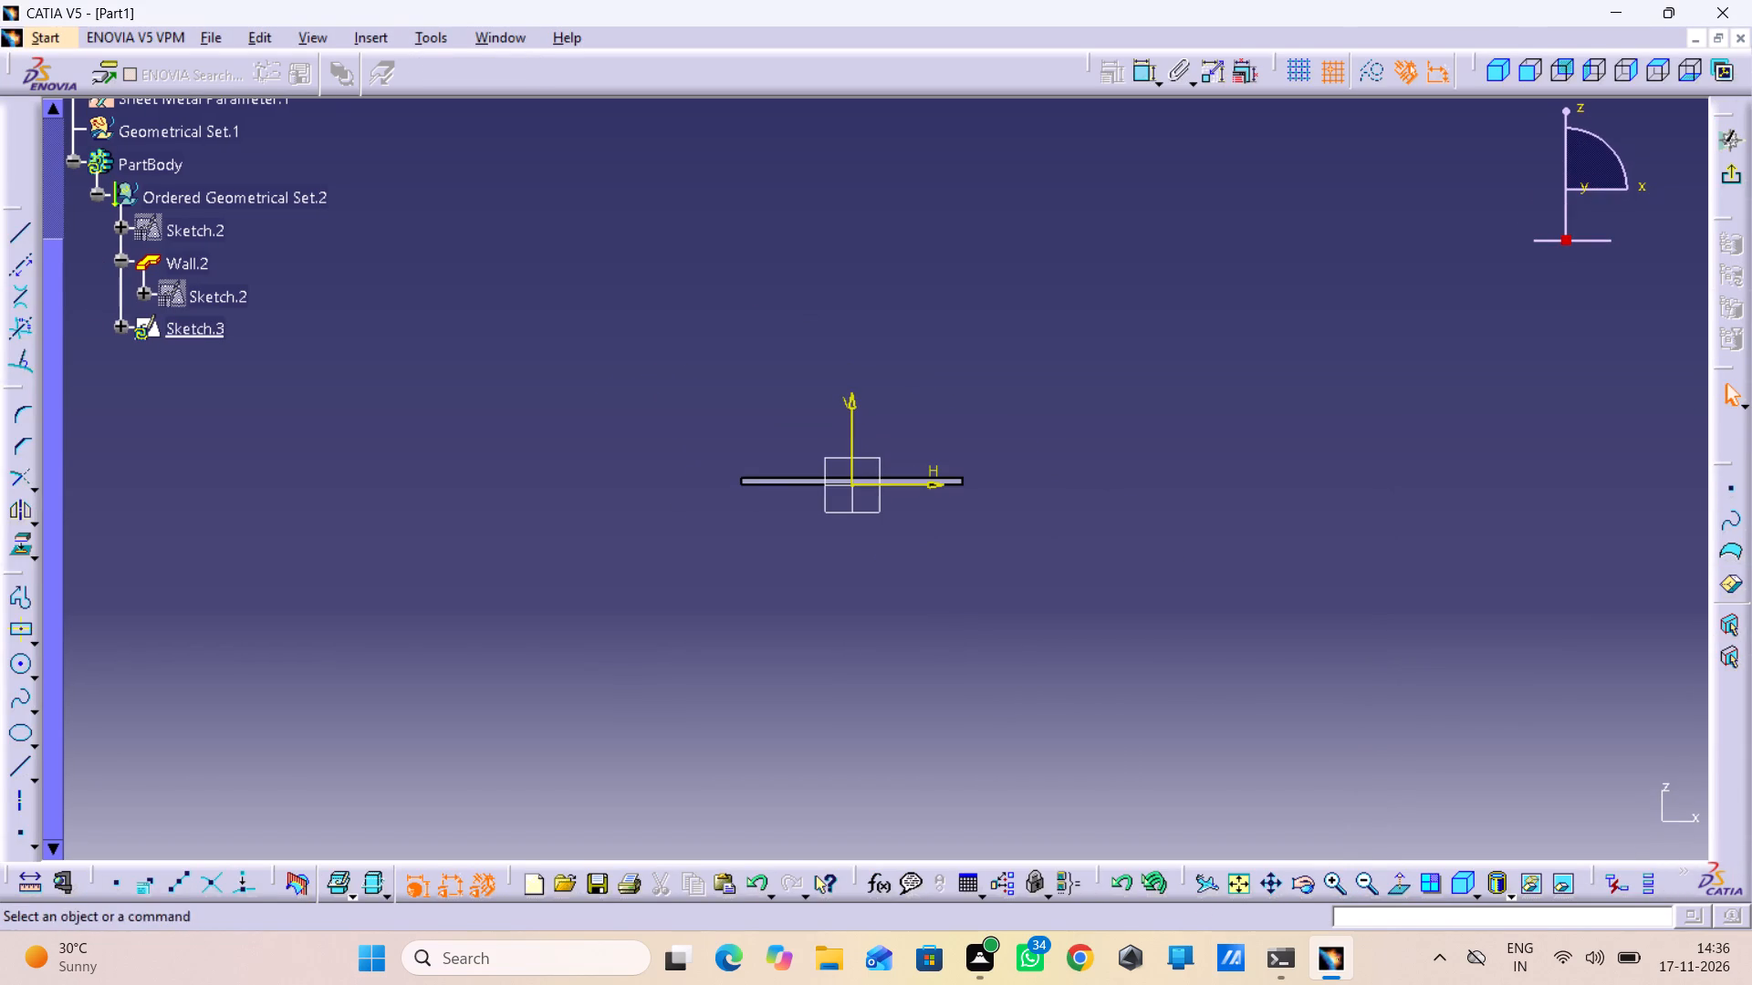
# Sketch a profile line about 14 mm long on the zx plane, from H 10, V 0 mm to H 20, V -10 mm.
pyautogui.doubleClick(15, 760)
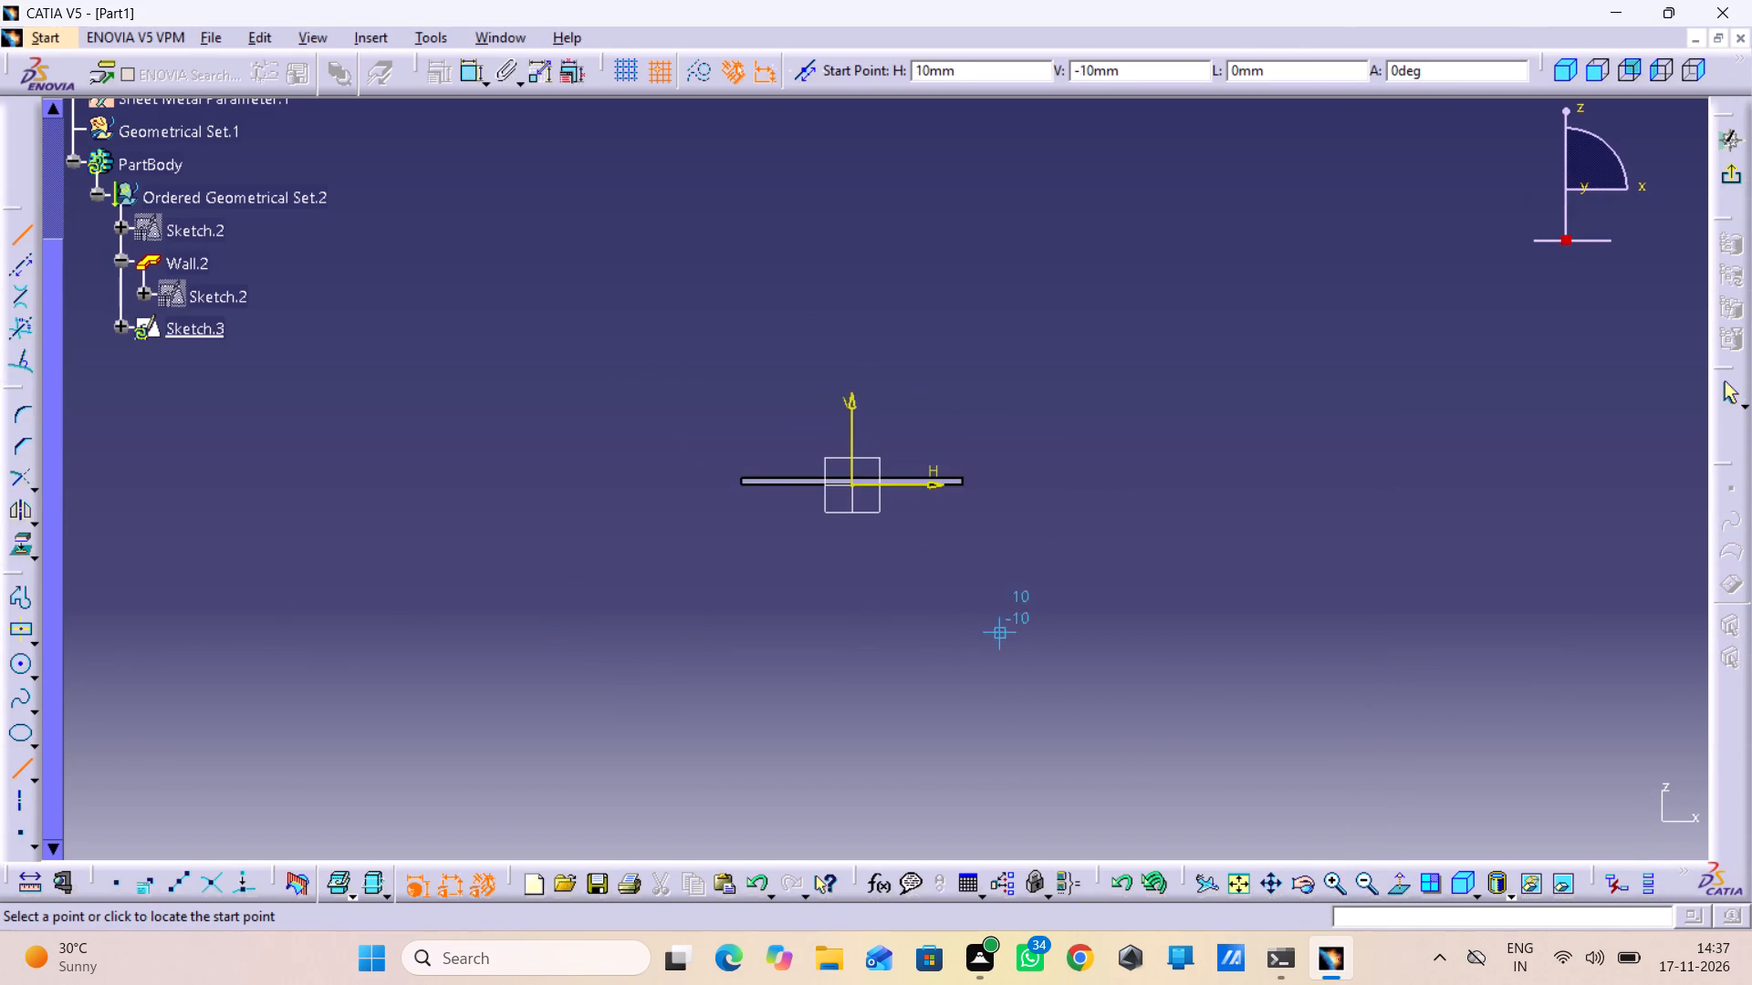
pyautogui.click(1394, 886)
pyautogui.moveTo(980, 585); pyautogui.dragTo(960, 510, button='middle')
pyautogui.rightClick(980, 585)
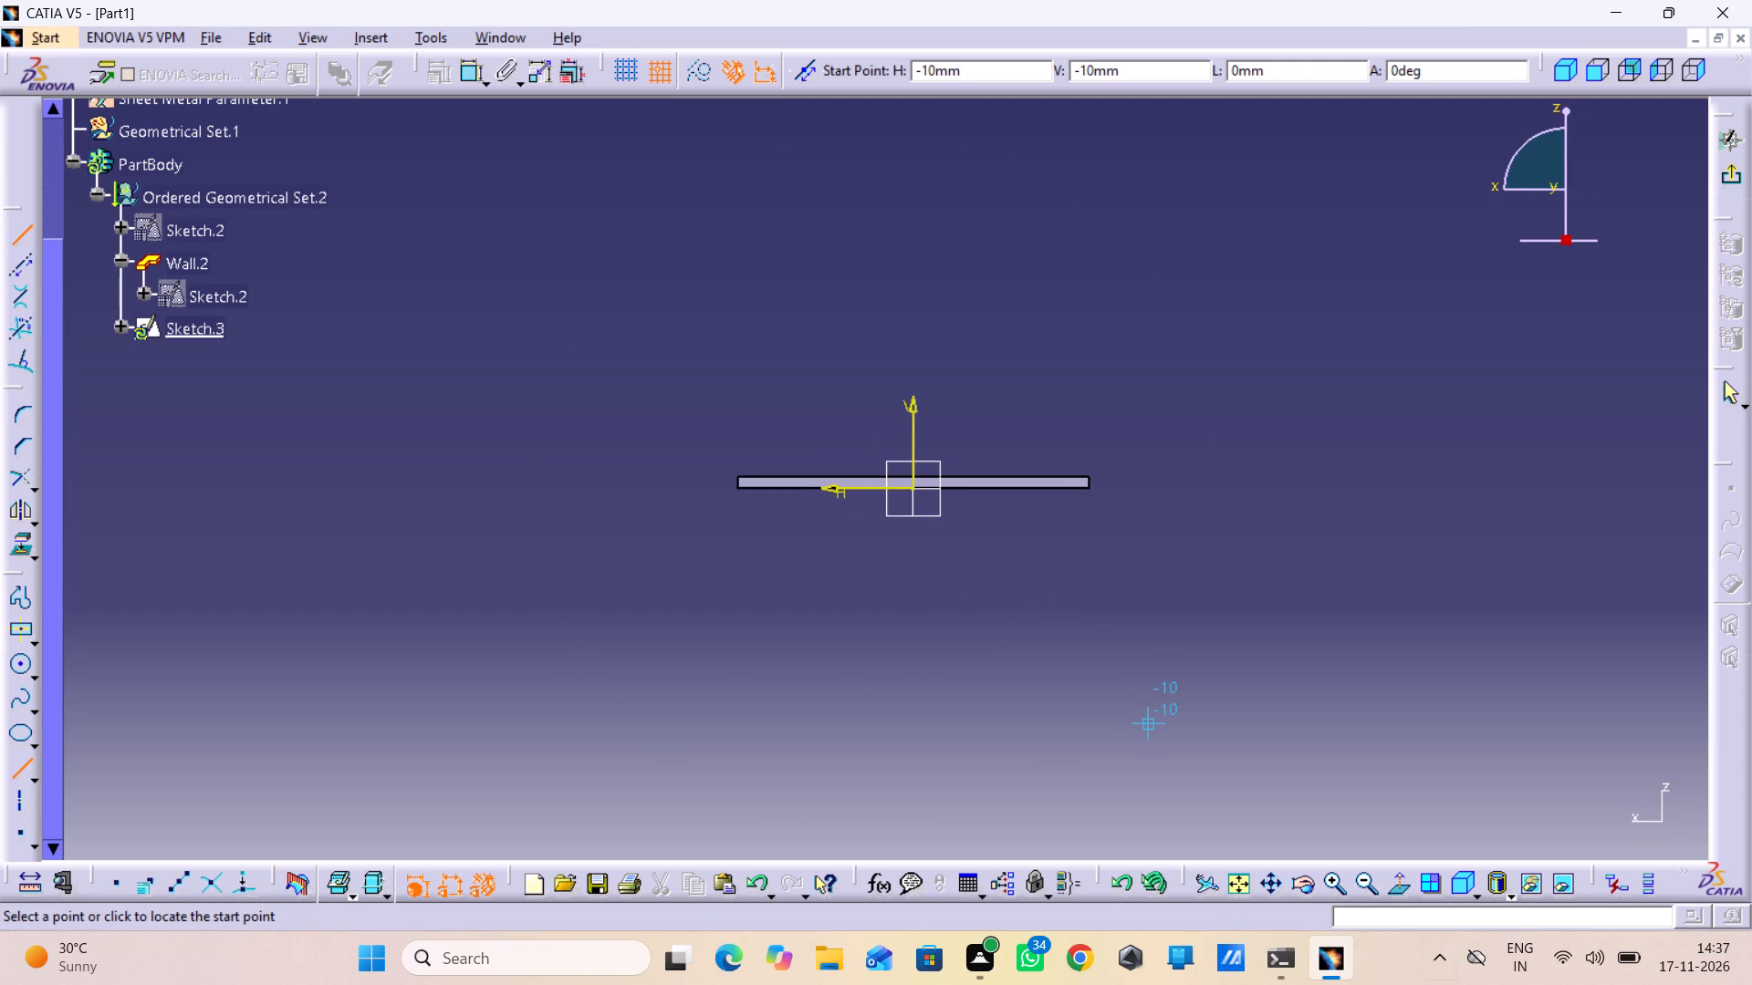
pyautogui.click(1403, 880)
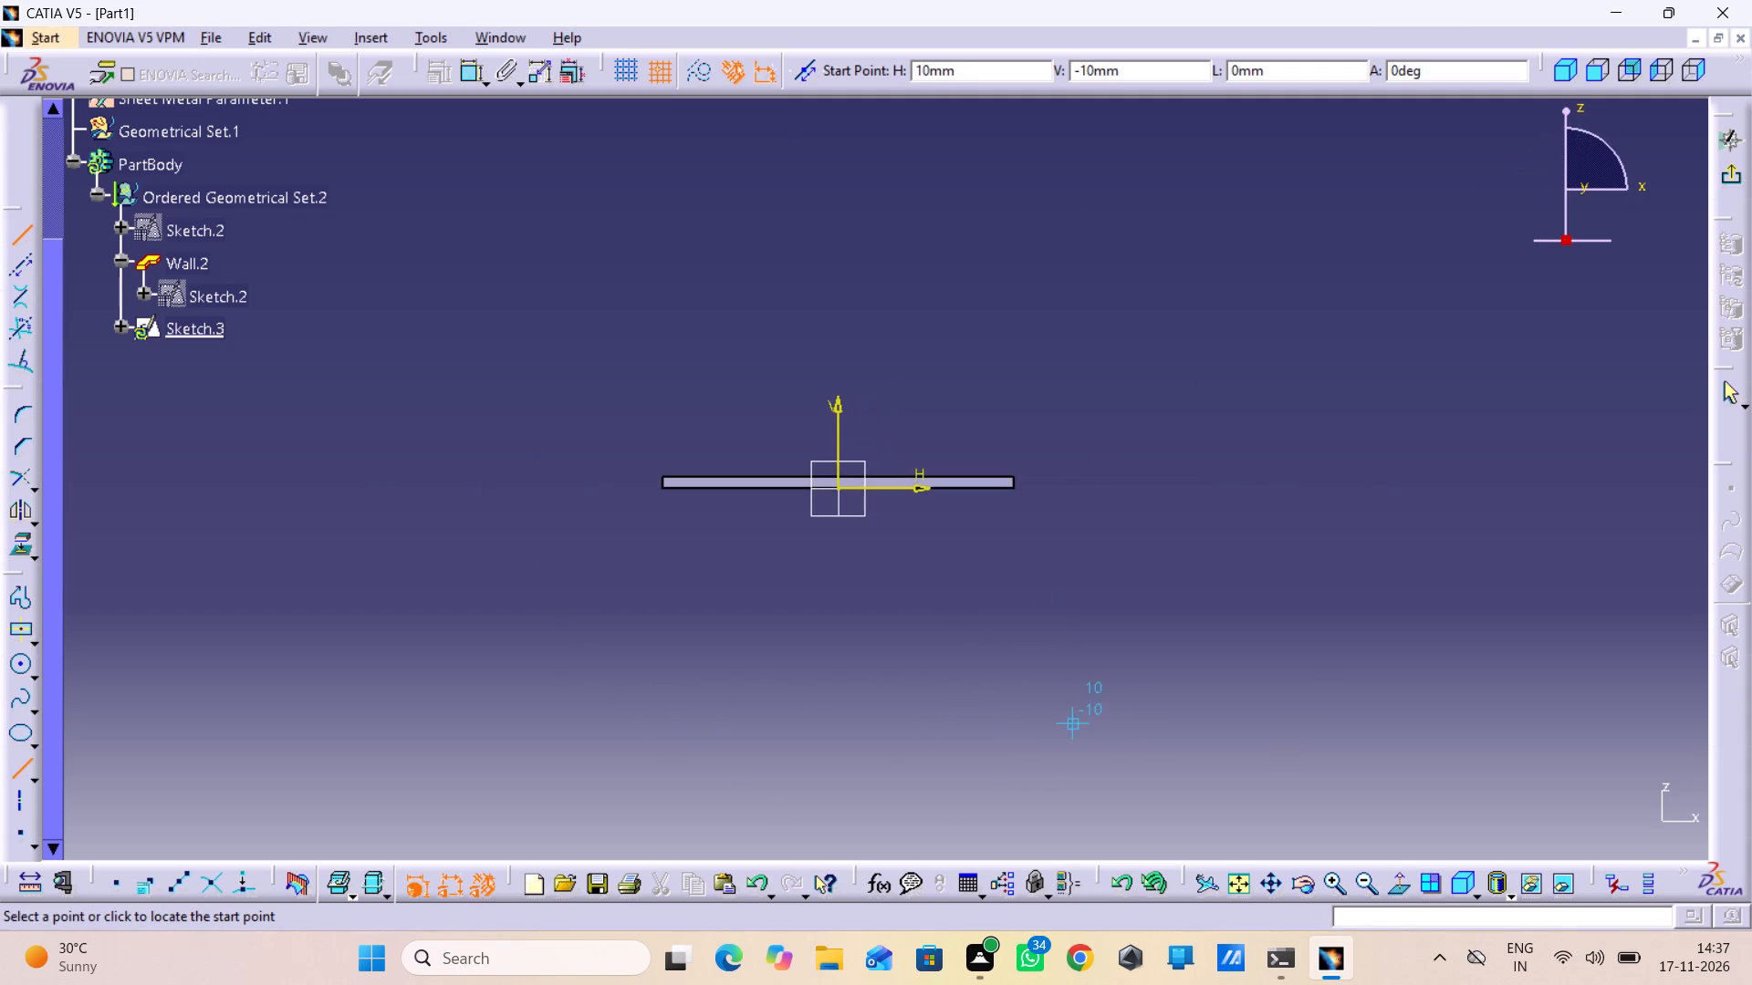
pyautogui.moveTo(835, 488); pyautogui.dragTo(830, 509, button='middle')
pyautogui.moveTo(835, 488); pyautogui.dragTo(830, 509, button='right')
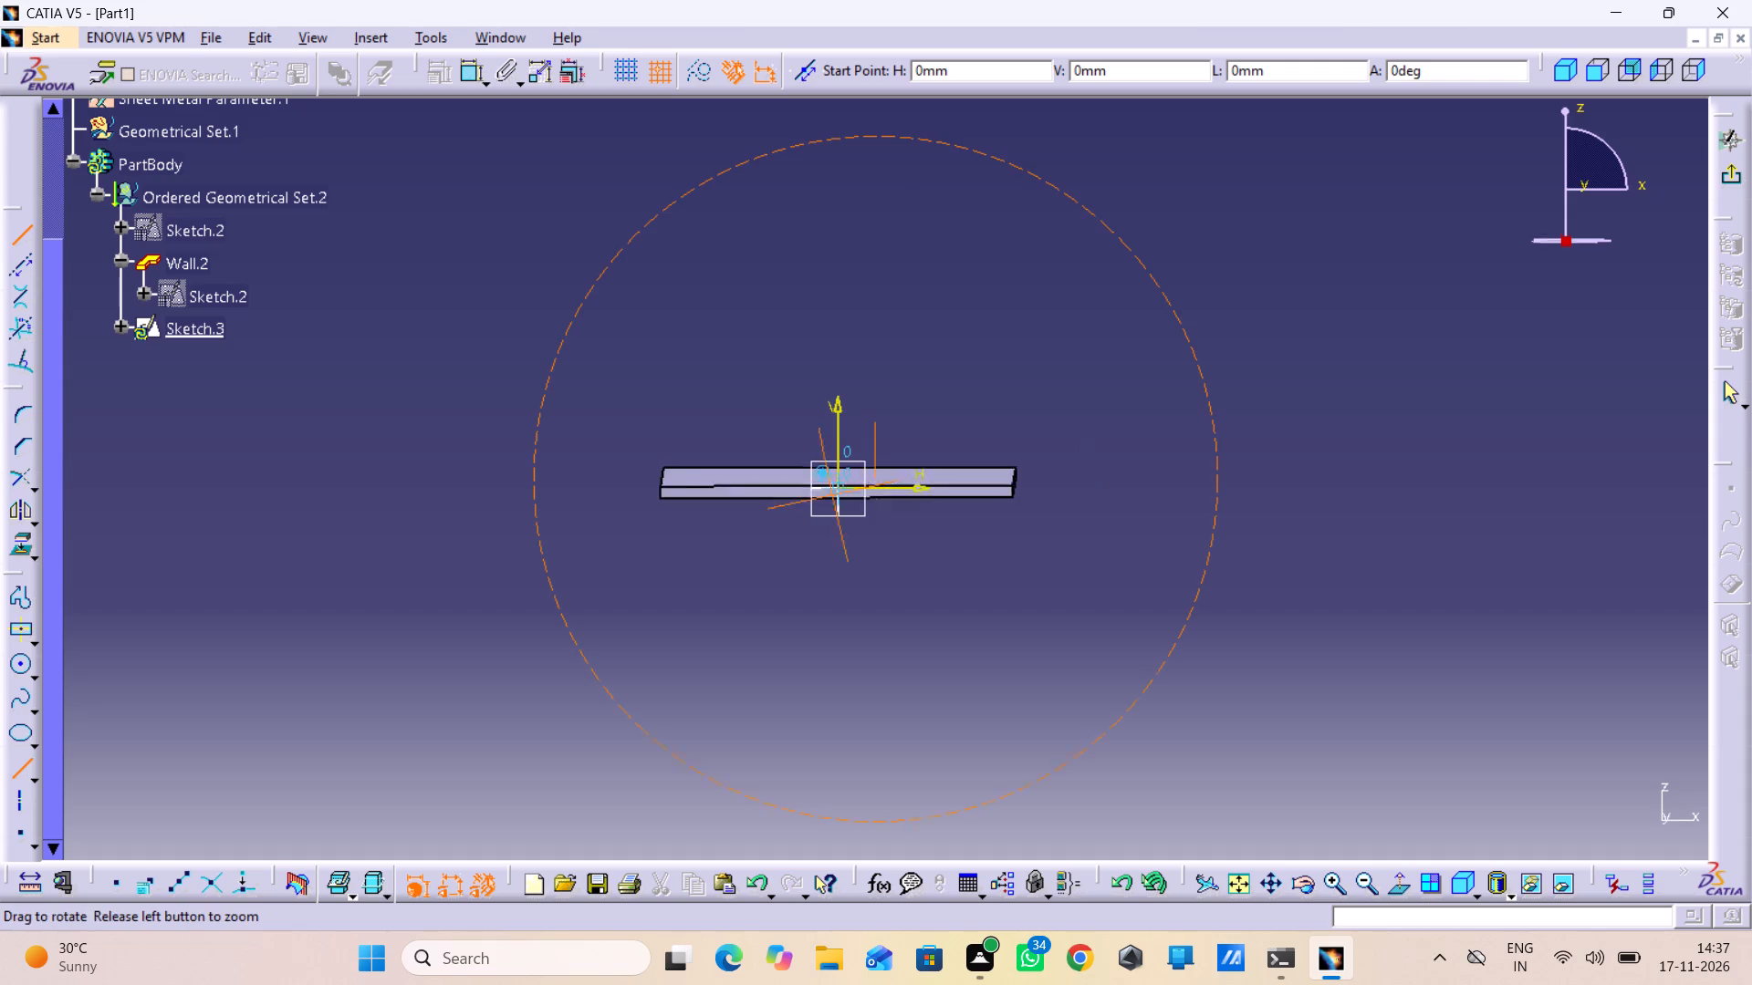
pyautogui.moveTo(830, 509); pyautogui.dragTo(860, 586, button='right')
pyautogui.moveTo(830, 509); pyautogui.dragTo(860, 586, button='middle')
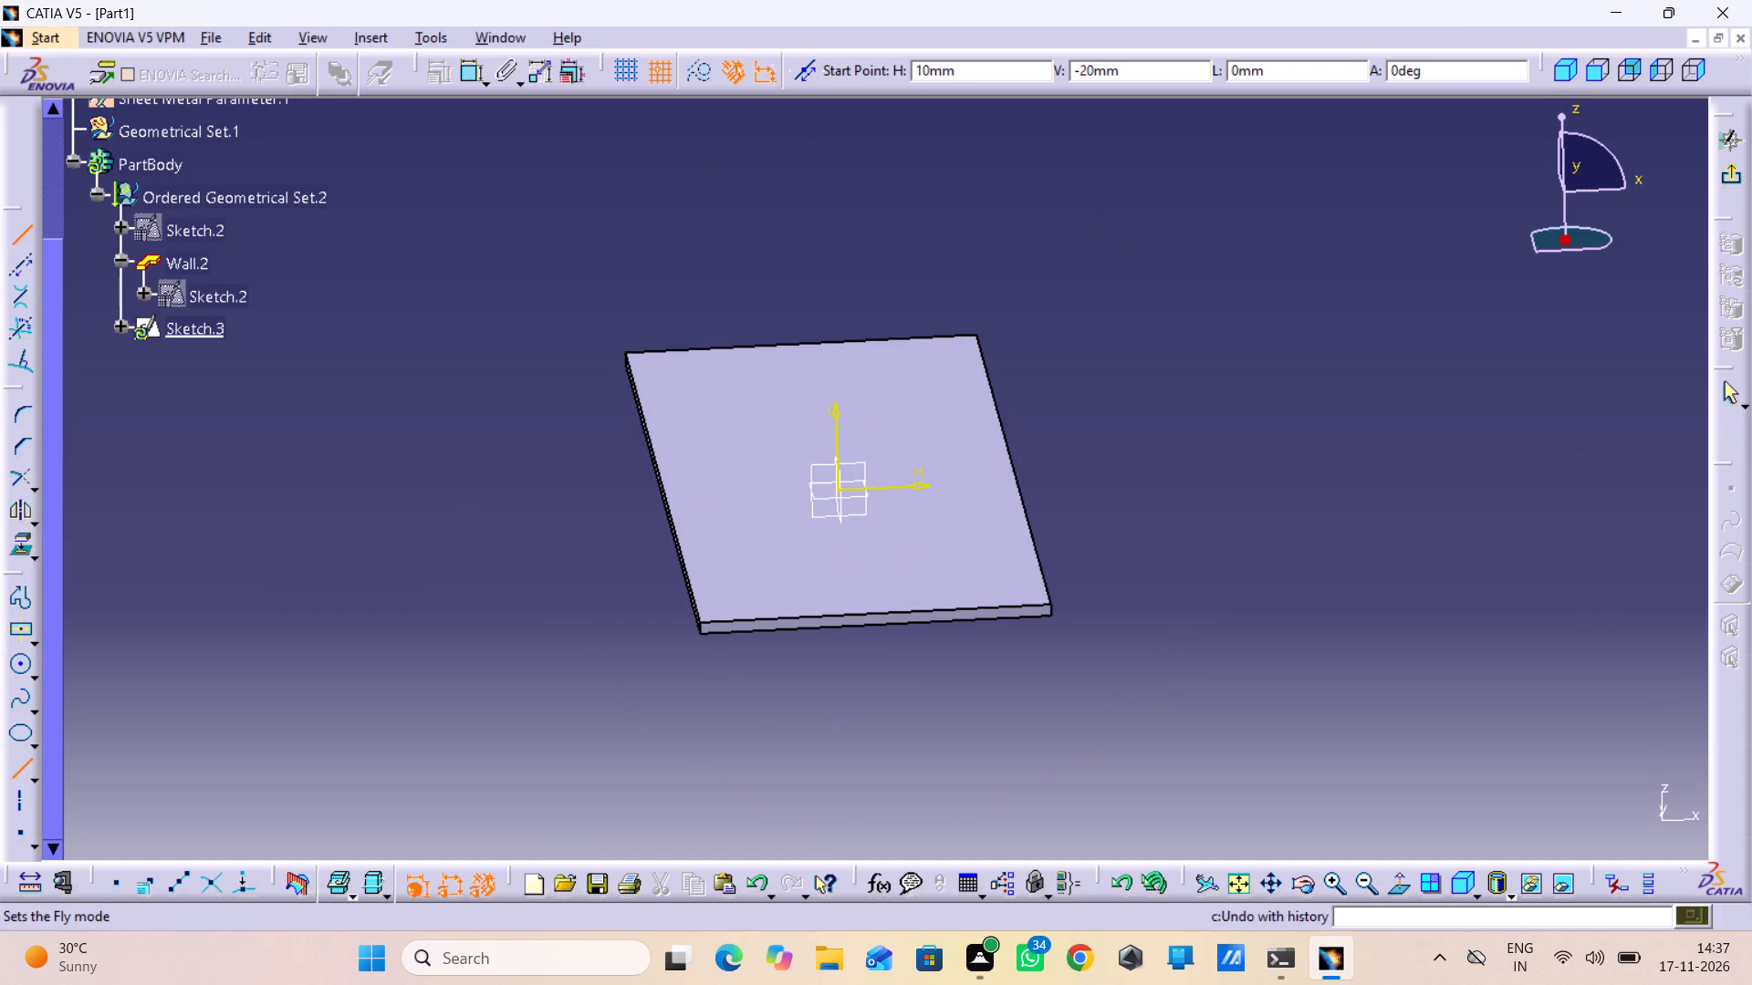
pyautogui.click(1397, 885)
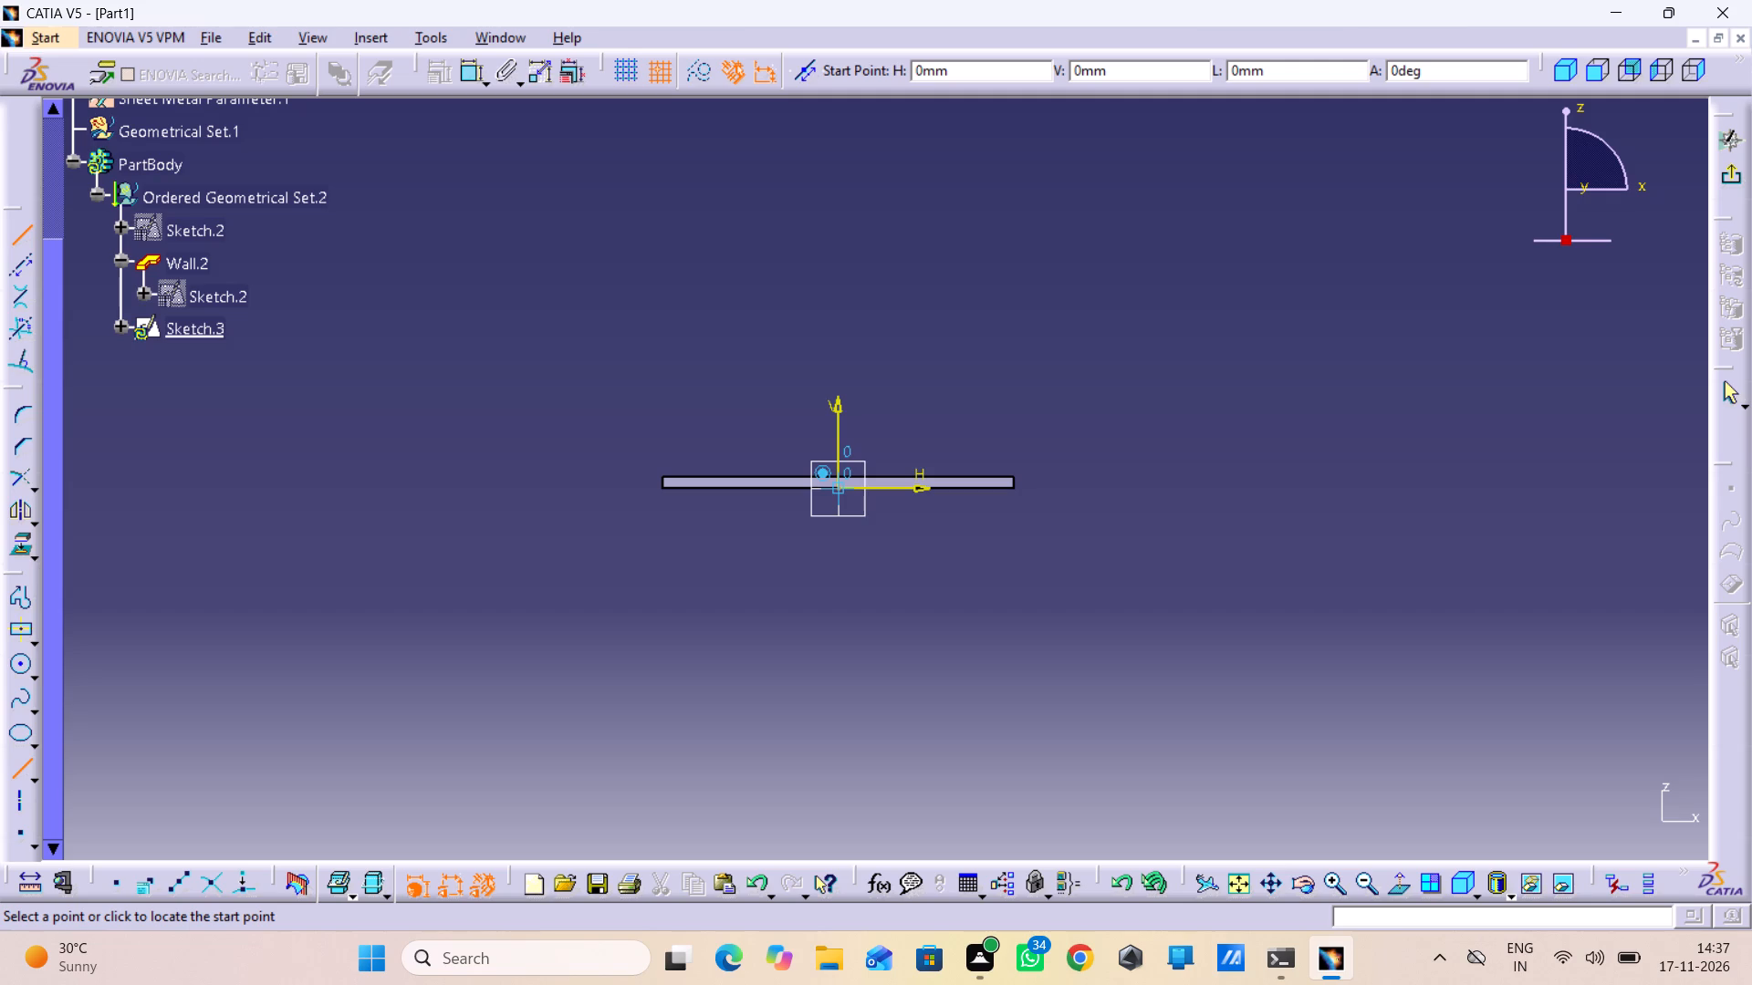
pyautogui.click(1010, 490)
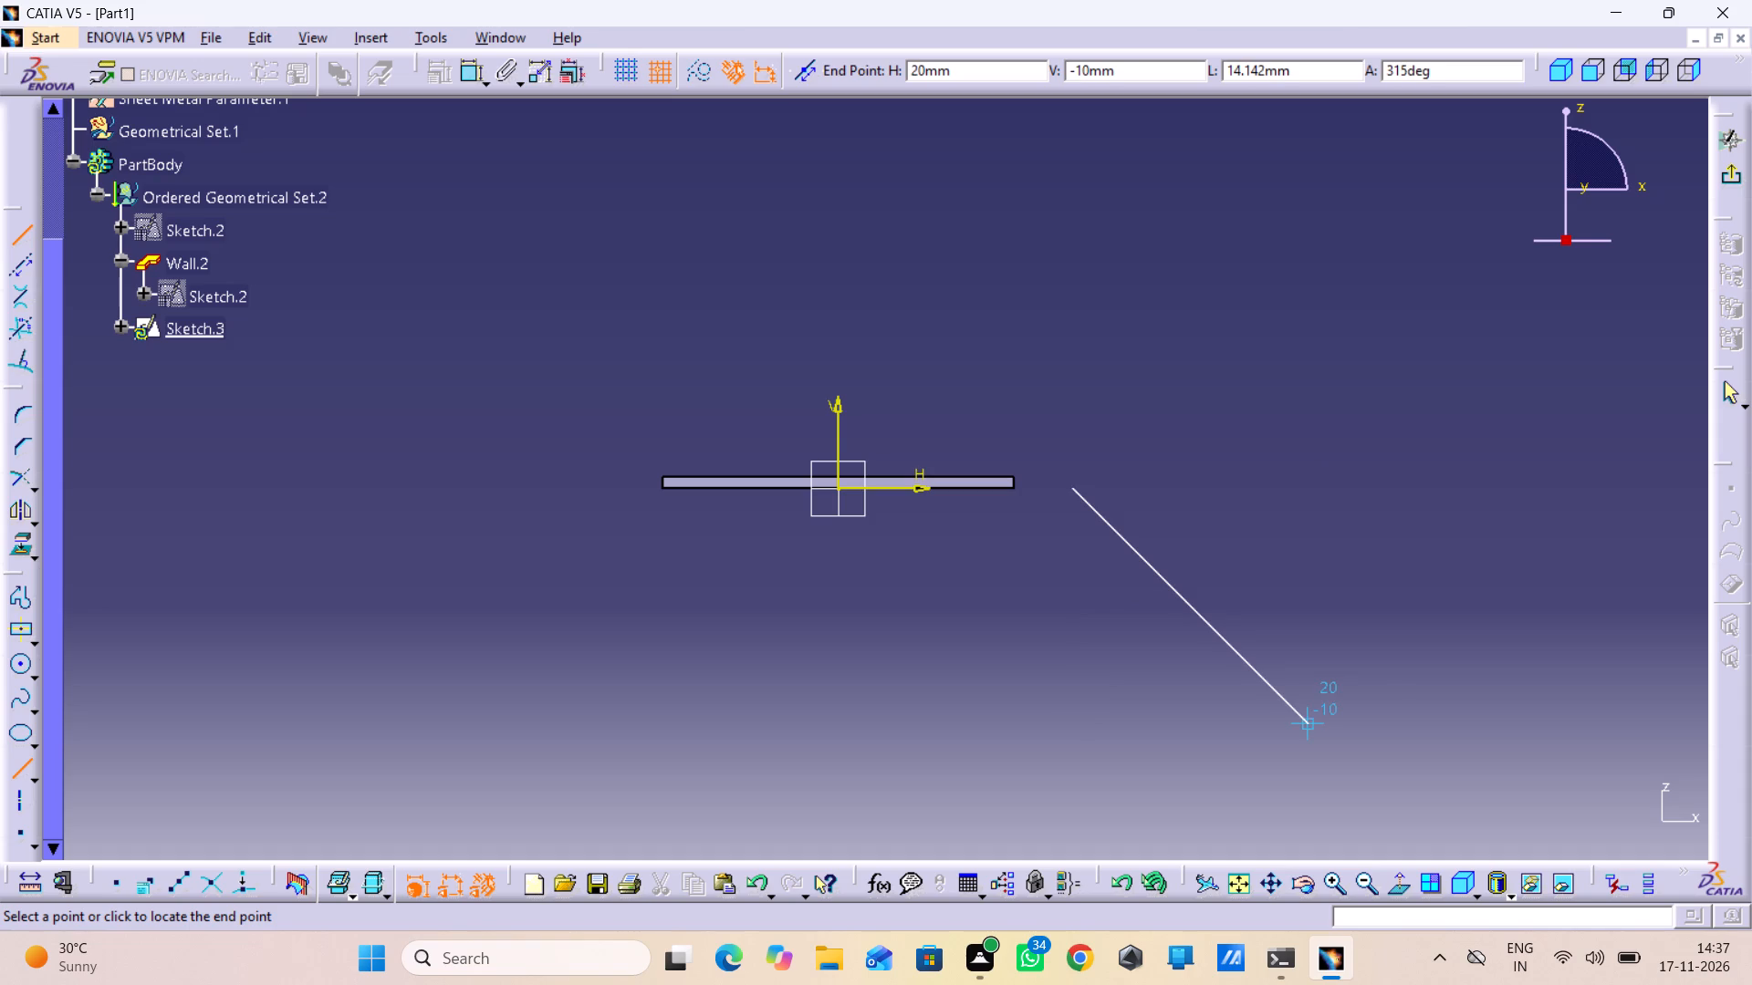
pyautogui.click(1237, 606)
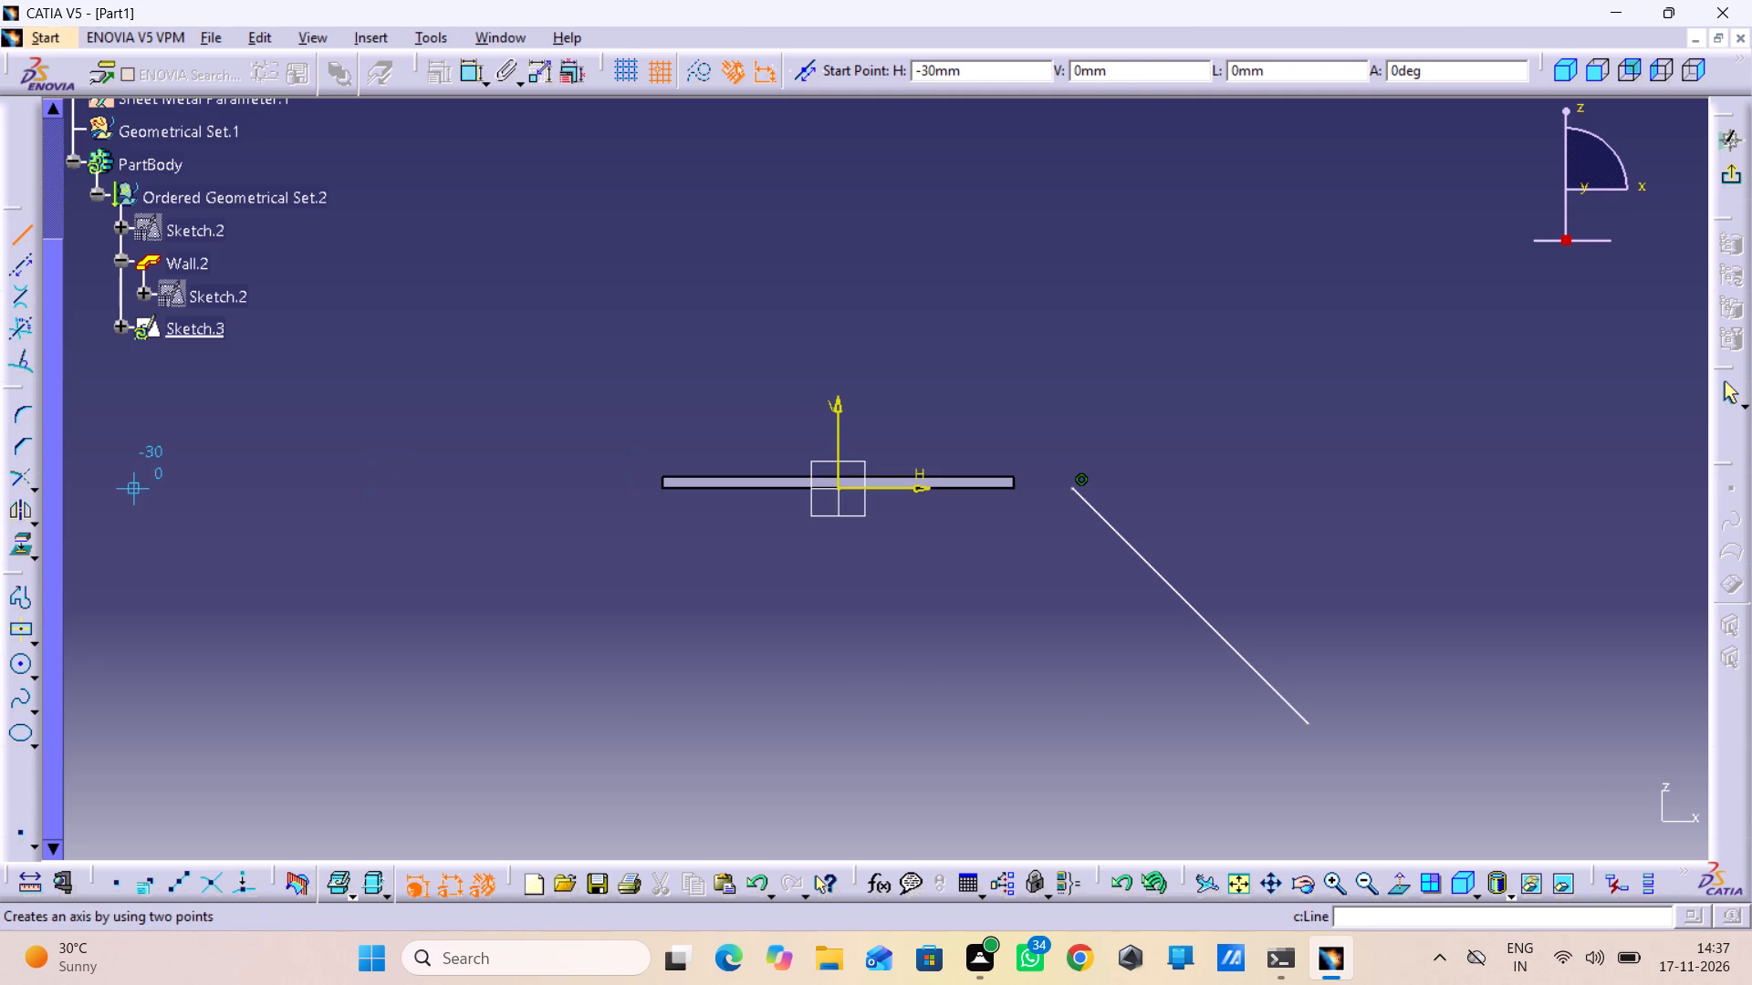
pyautogui.click(23, 770)
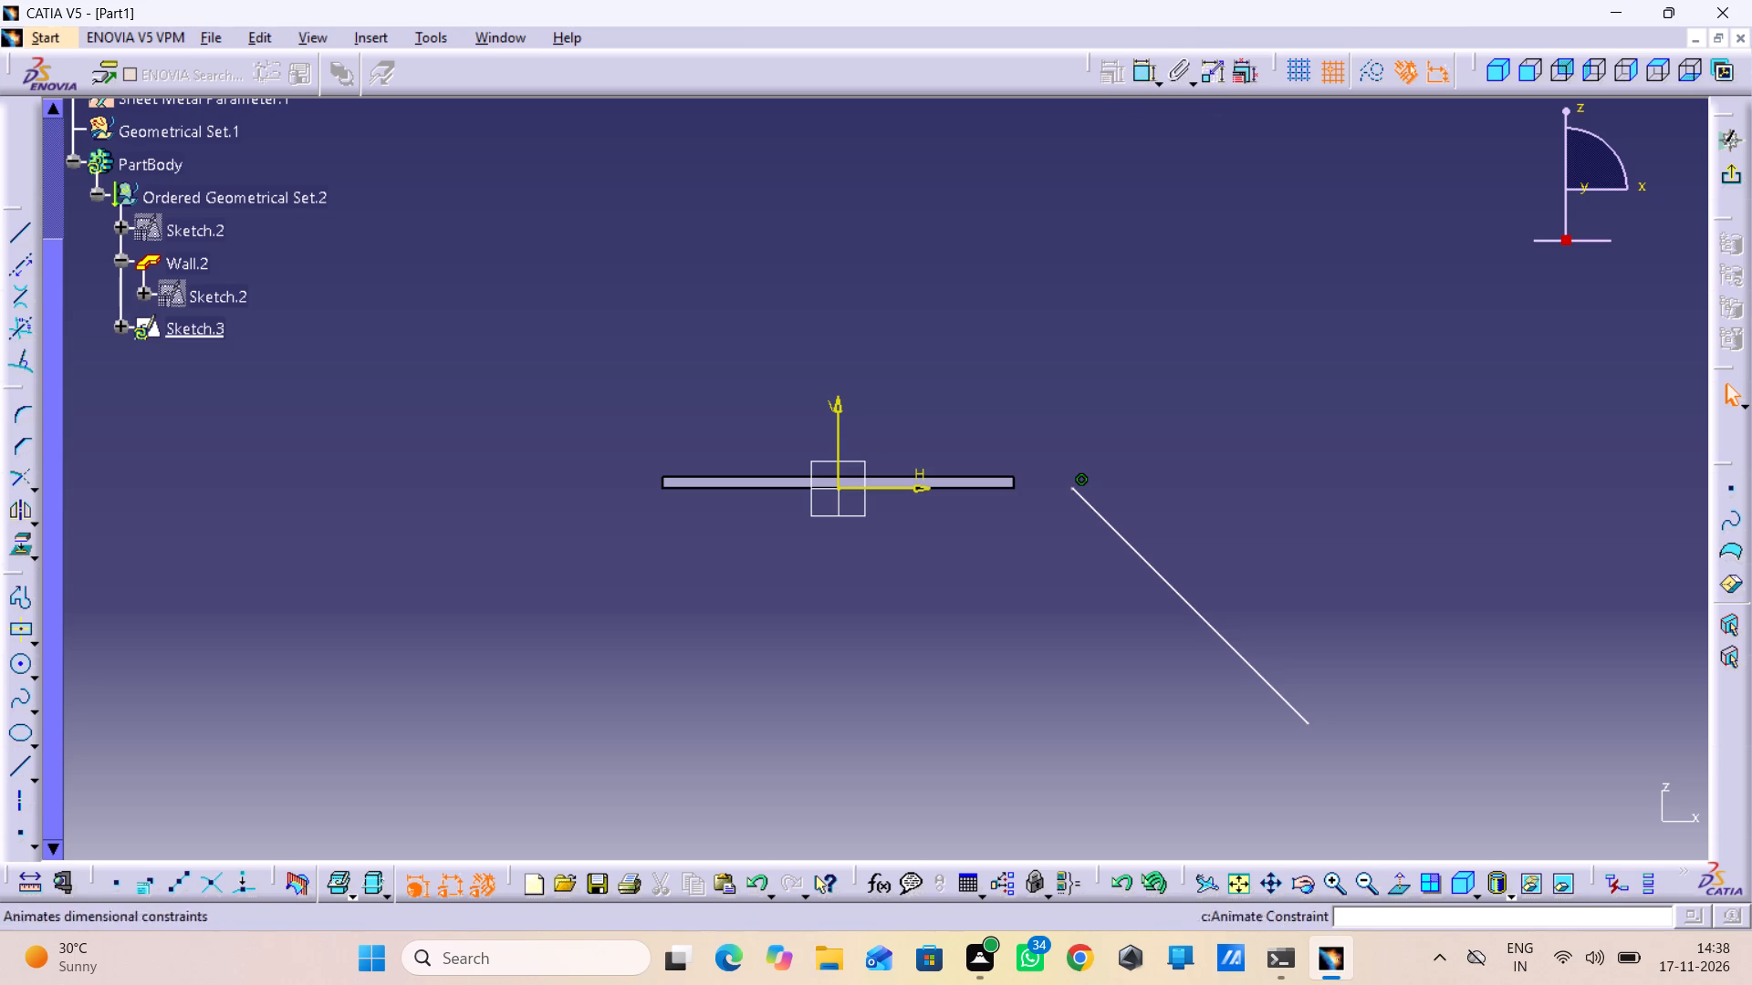
# Constrain the profile line's upper endpoint coincident with the lower corner of the wall's edge on the positive H side.
pyautogui.click(1069, 487)
pyautogui.click(1013, 490)
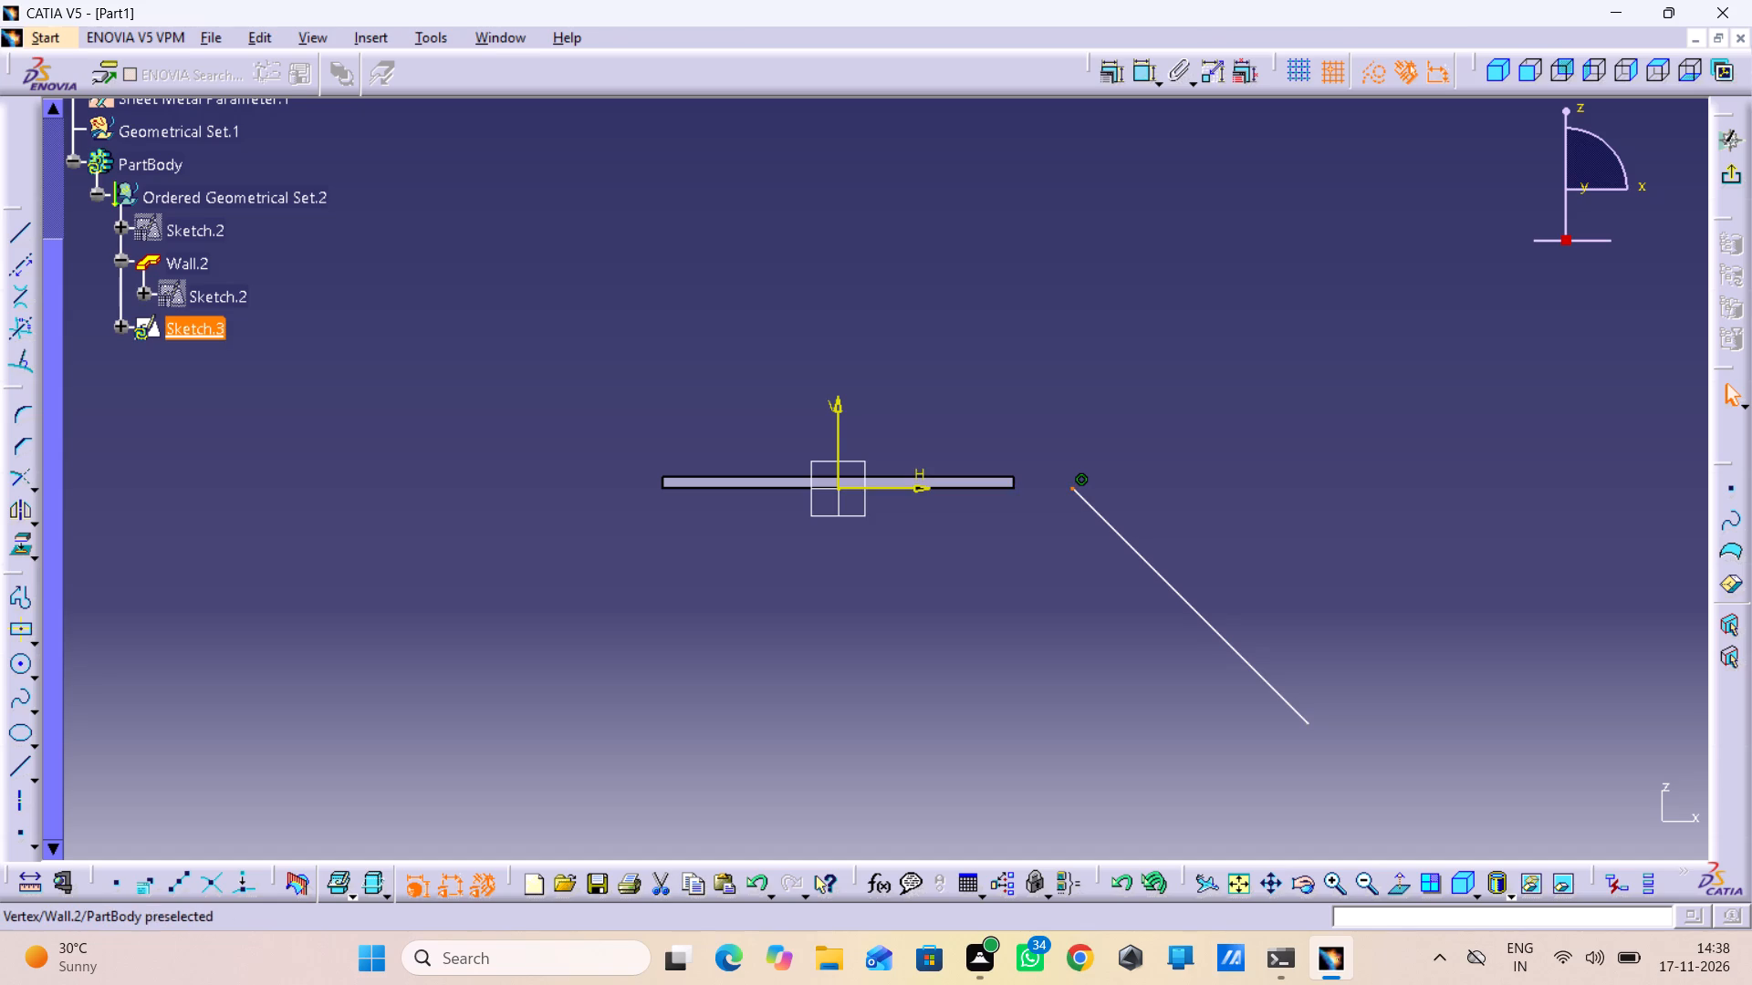
pyautogui.rightClick(1100, 432)
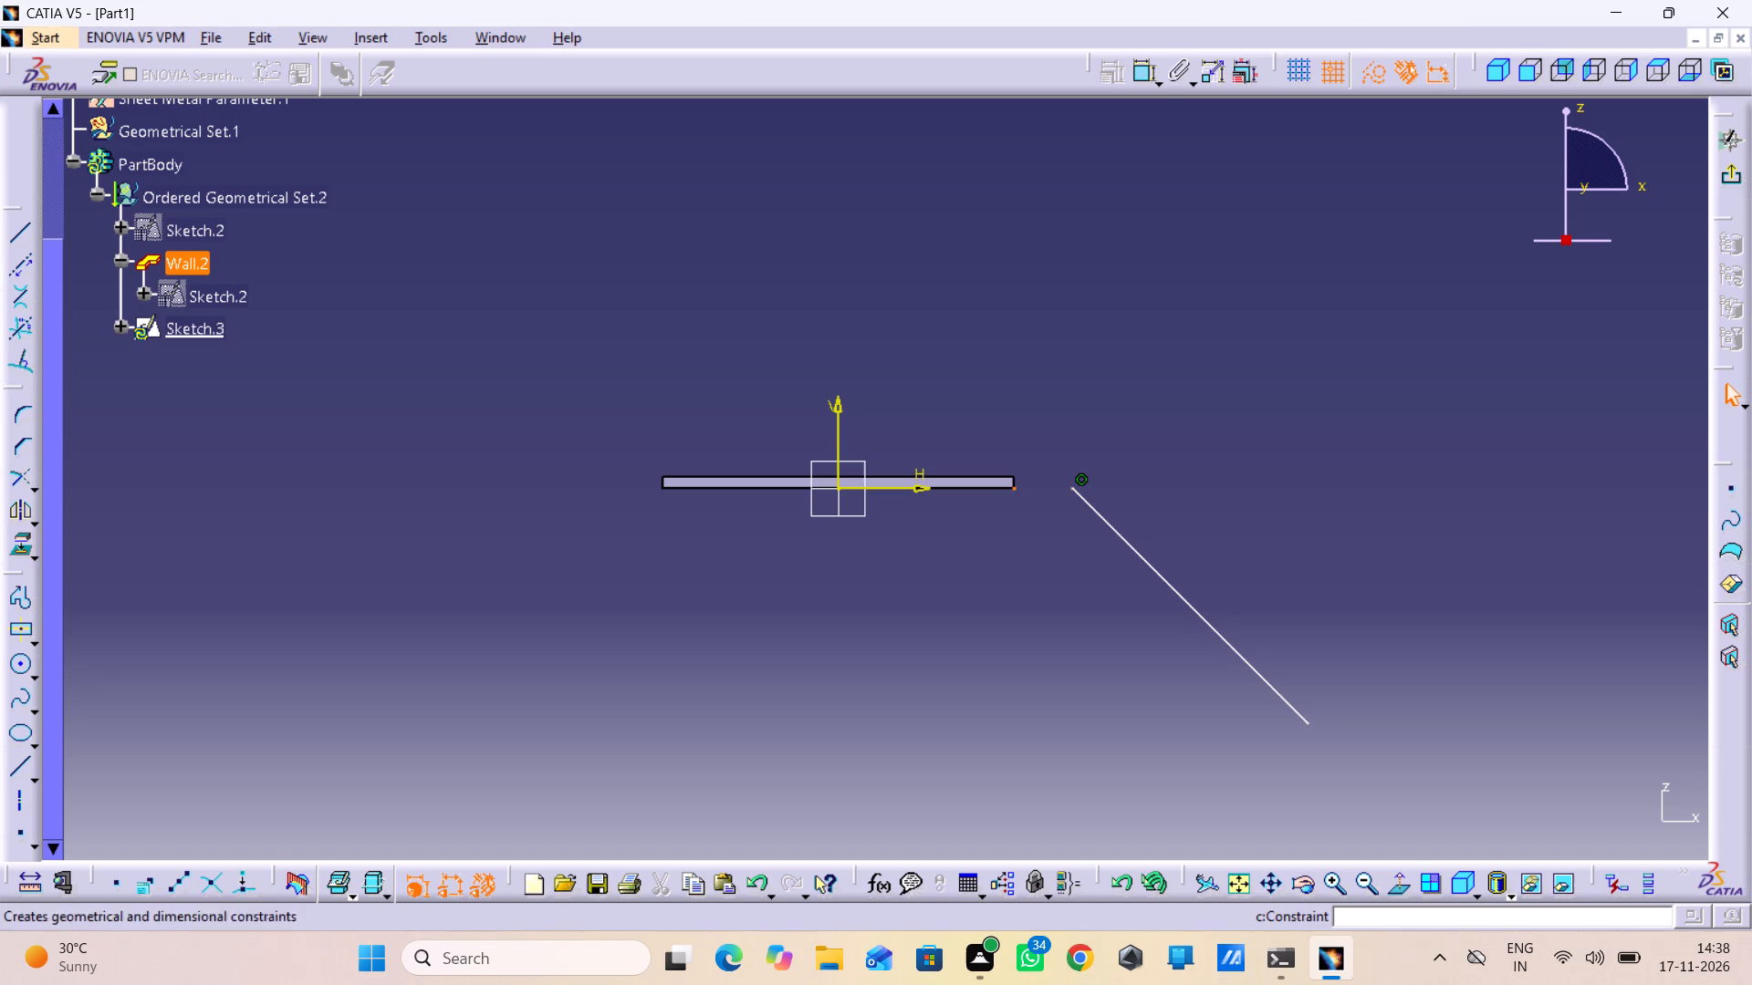
pyautogui.doubleClick(1141, 84)
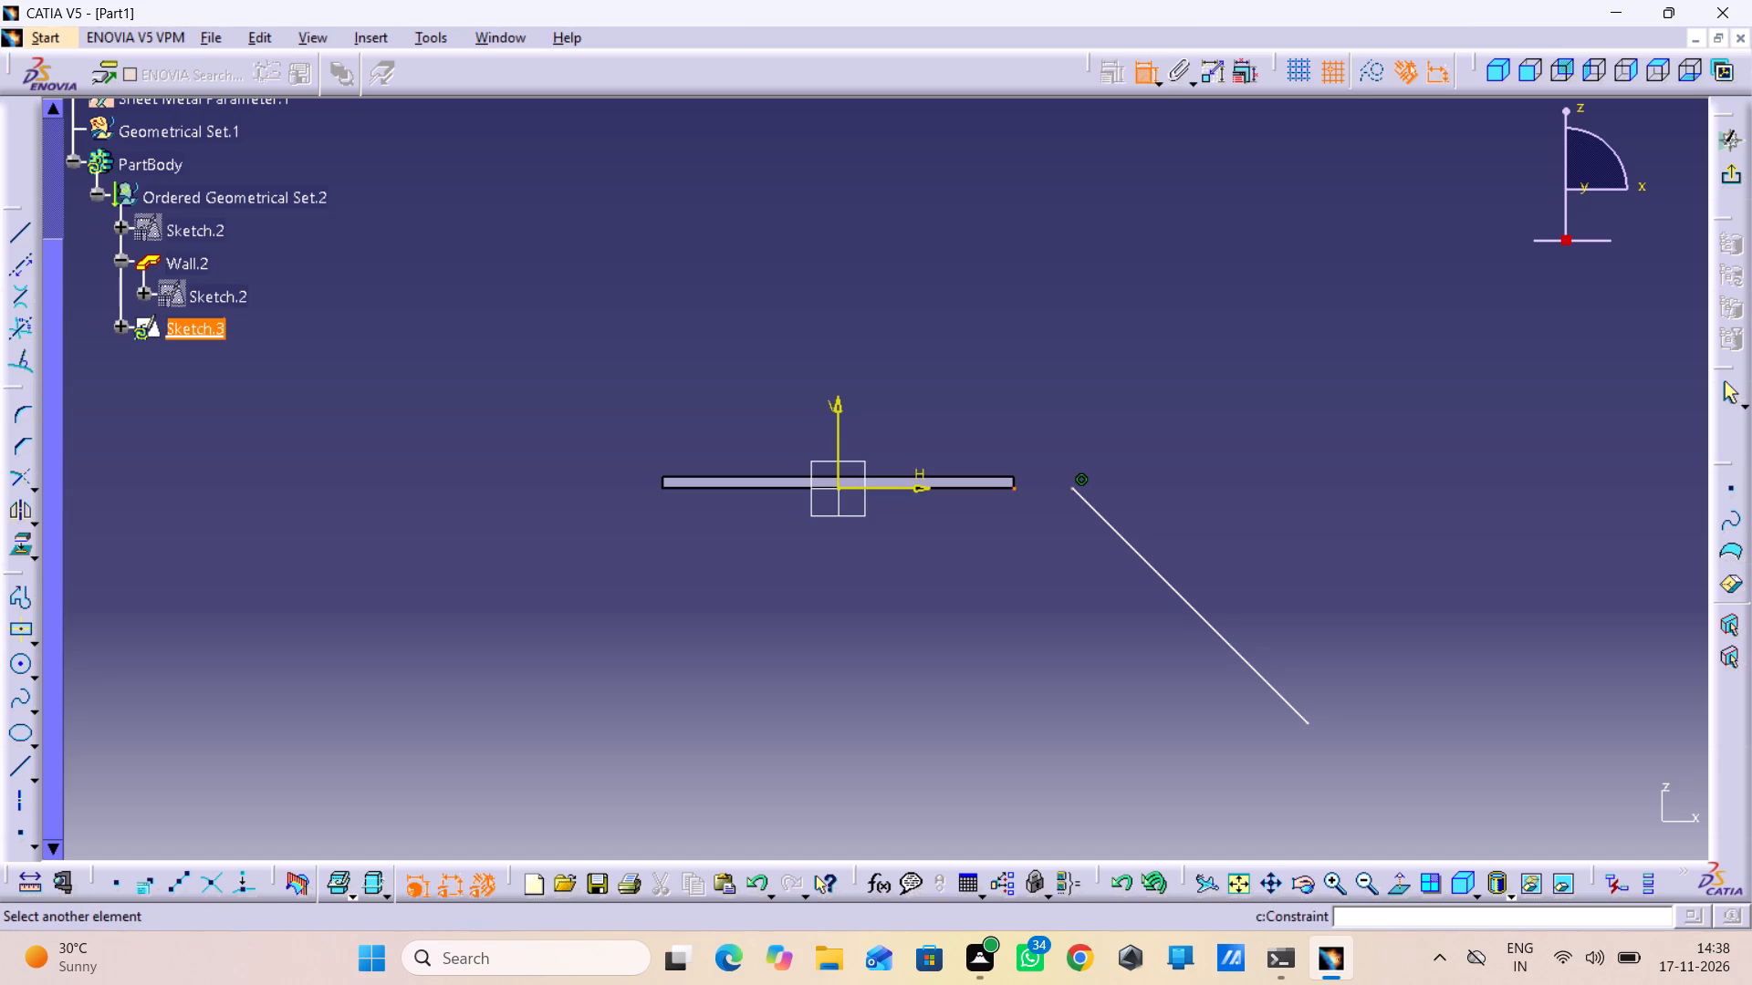
pyautogui.click(1074, 488)
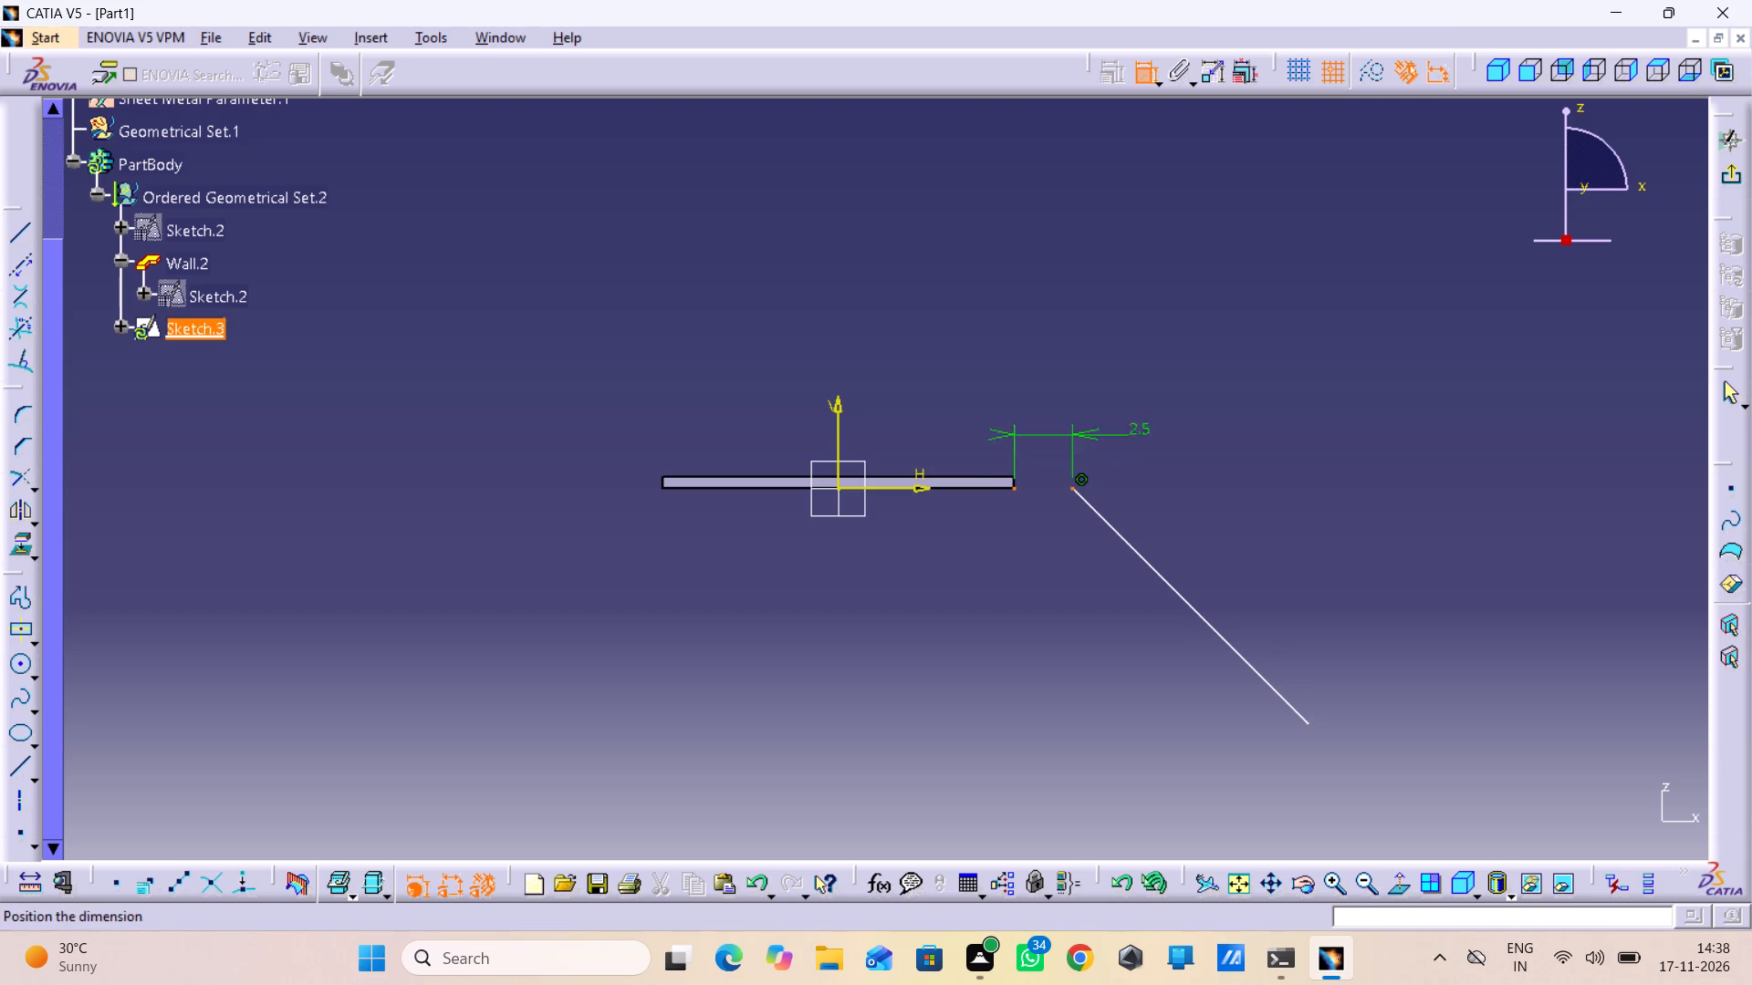
pyautogui.rightClick(1198, 387)
pyautogui.click(1232, 559)
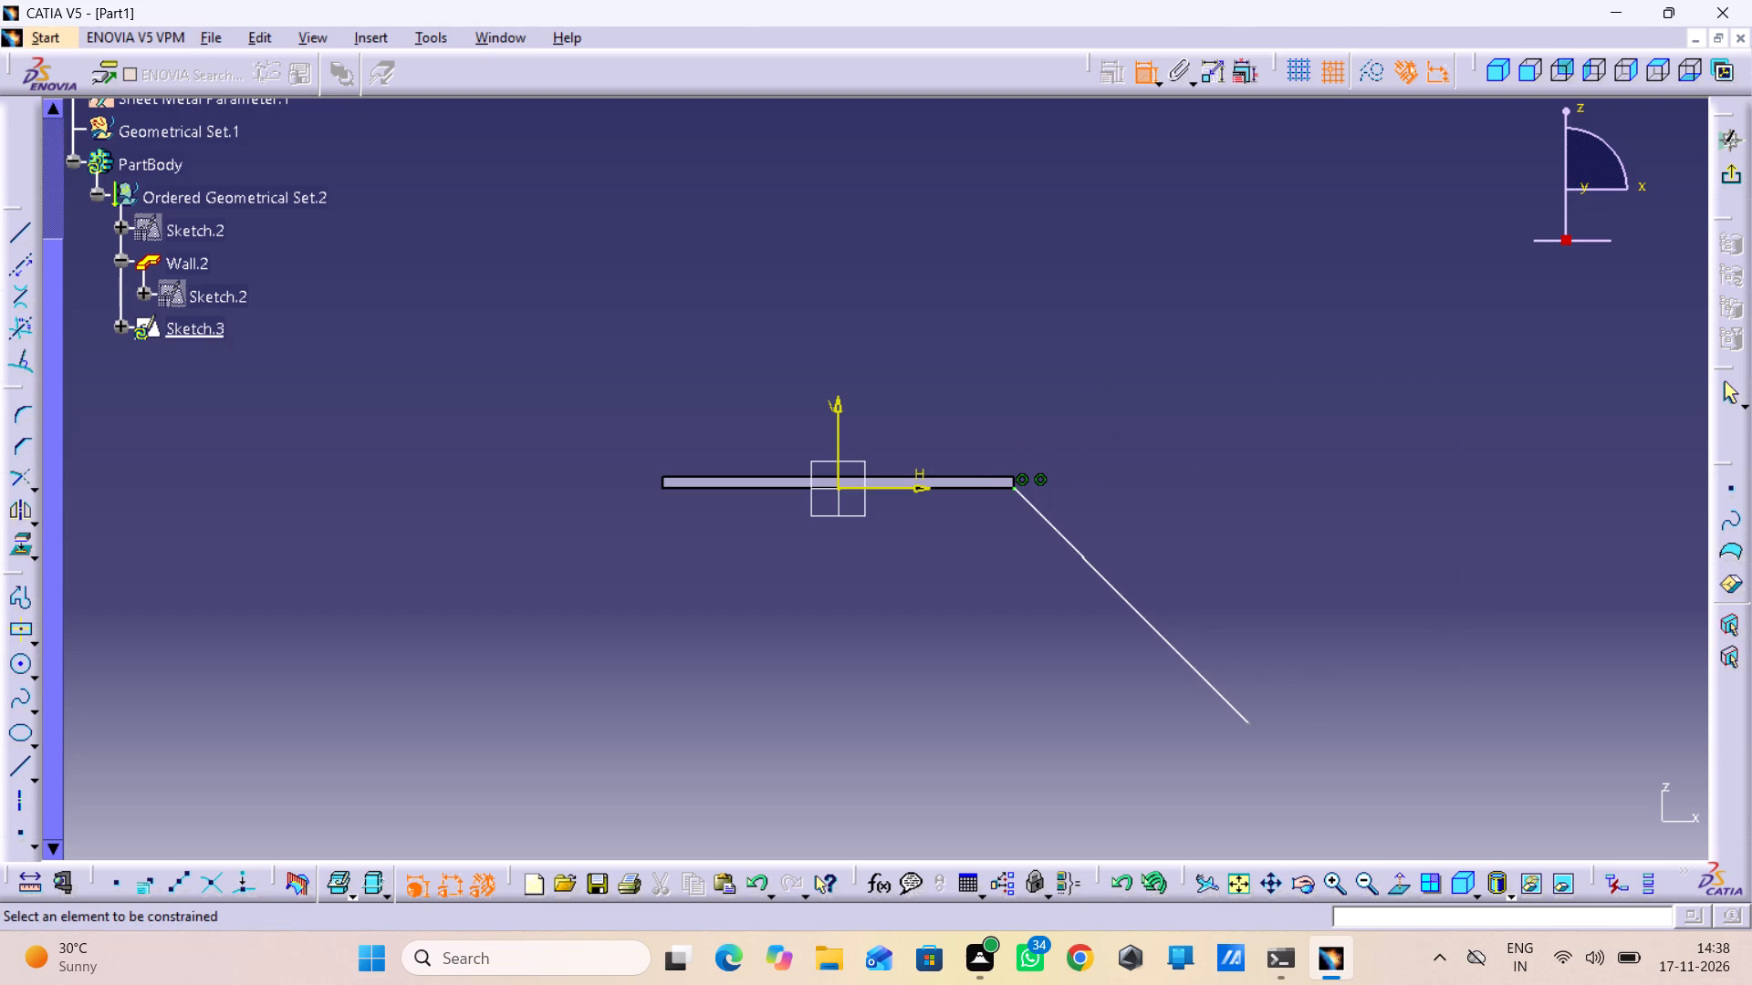
# Dimension the angle between the profile line and the H axis and set it to 130 degrees.
pyautogui.click(1245, 723)
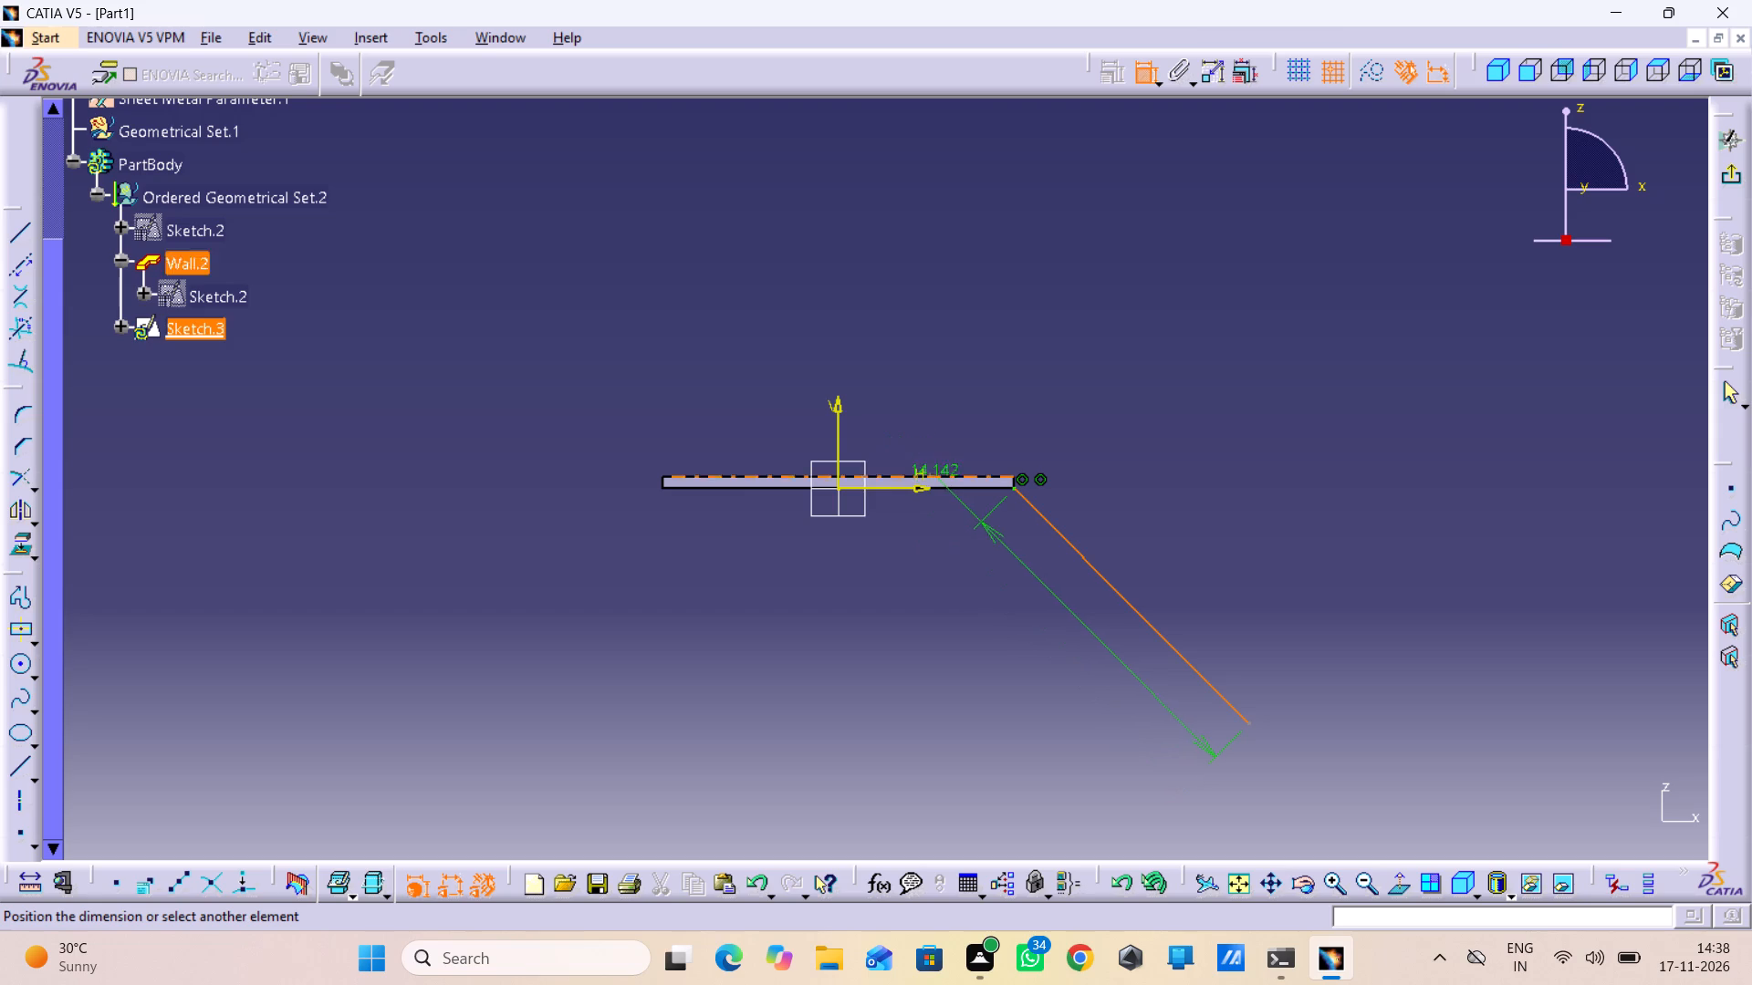
pyautogui.click(925, 493)
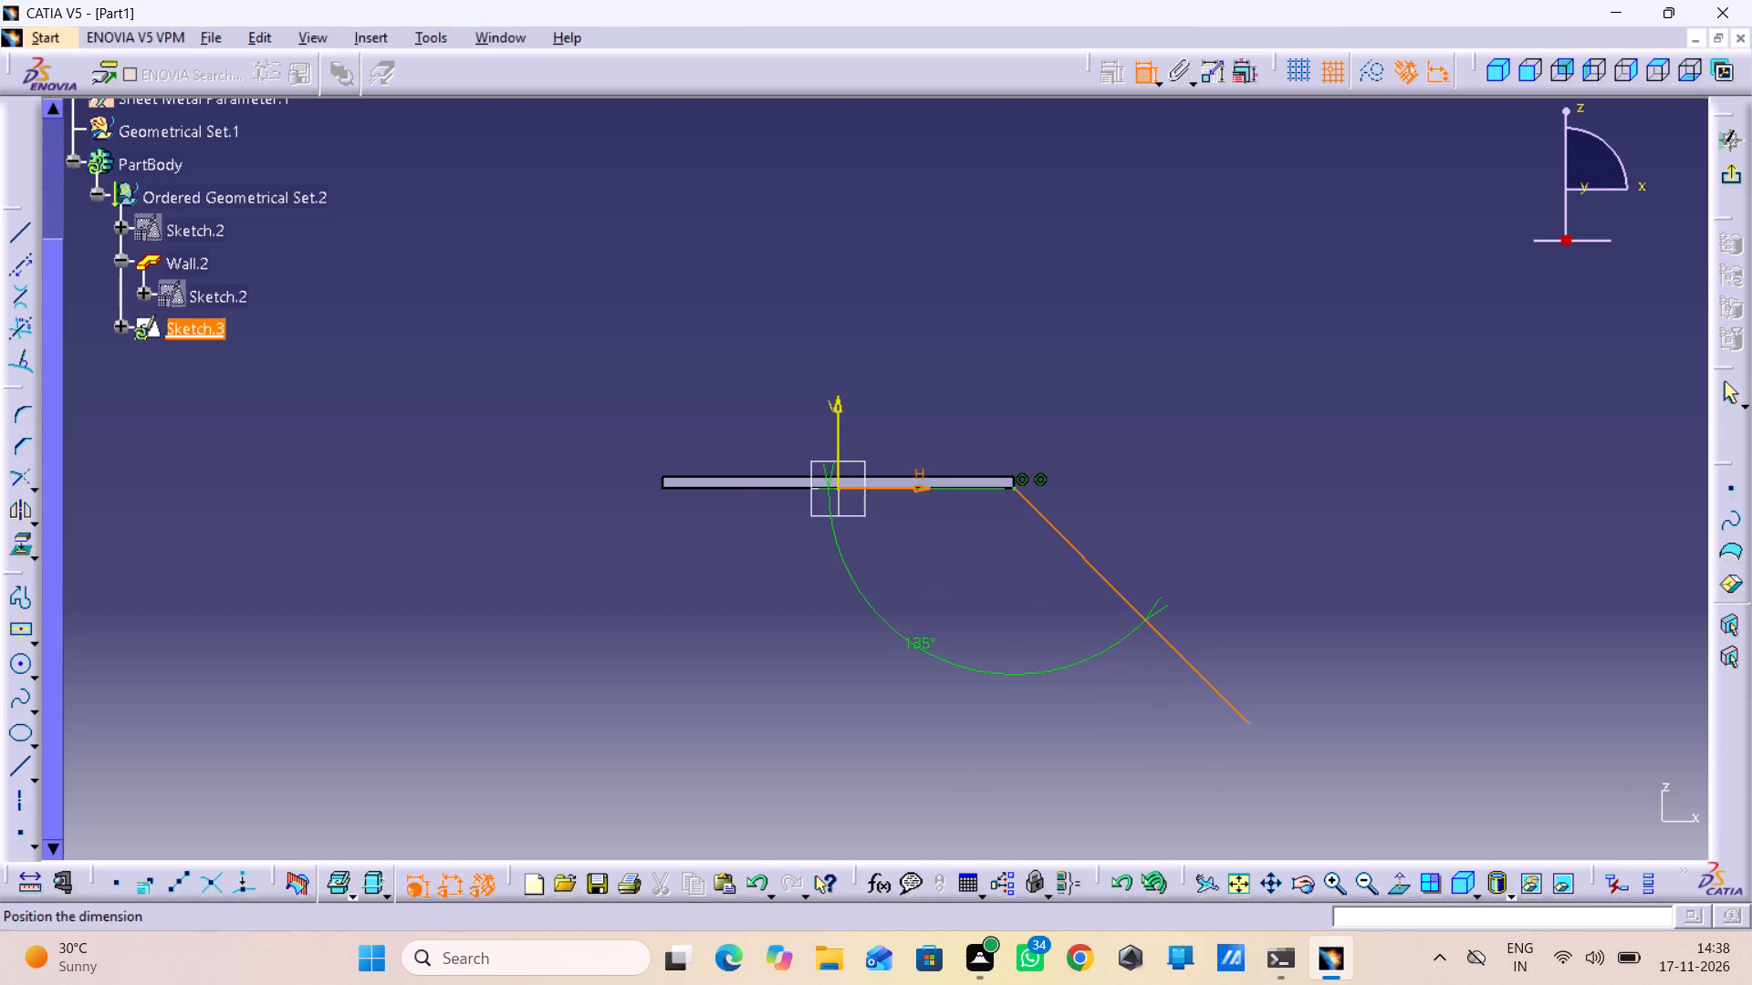
pyautogui.click(899, 654)
pyautogui.doubleClick(894, 642)
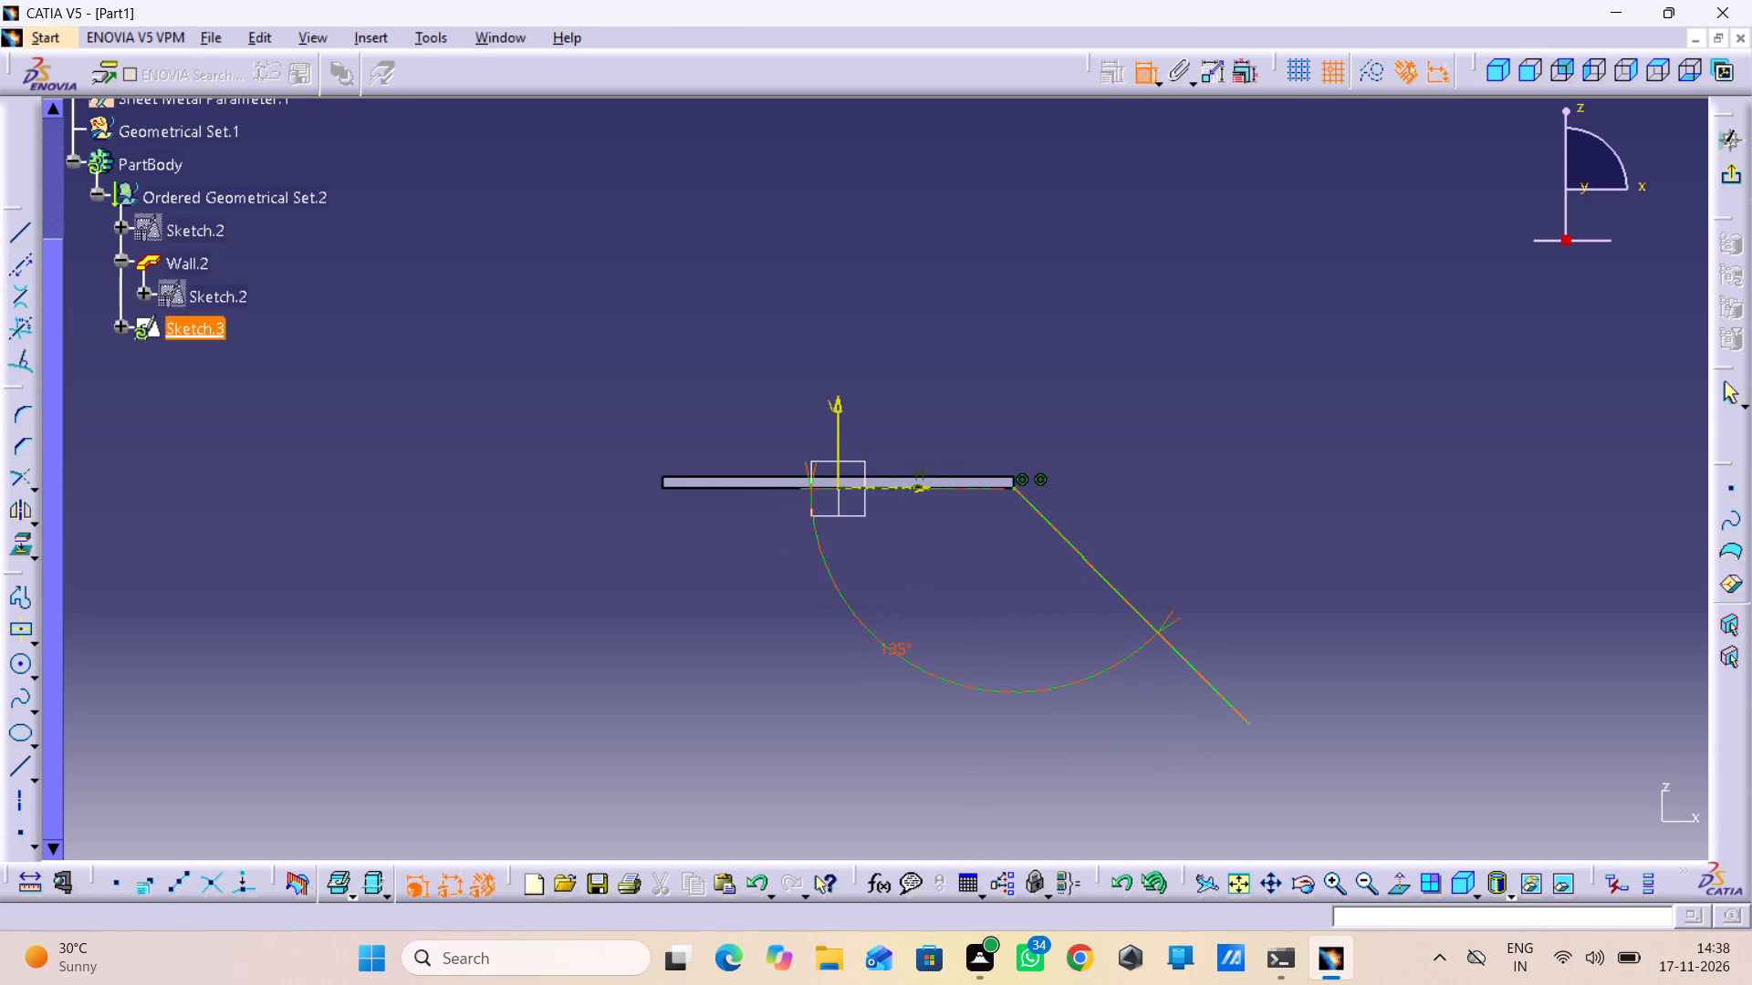
pyautogui.write('130')
pyautogui.press('Return')
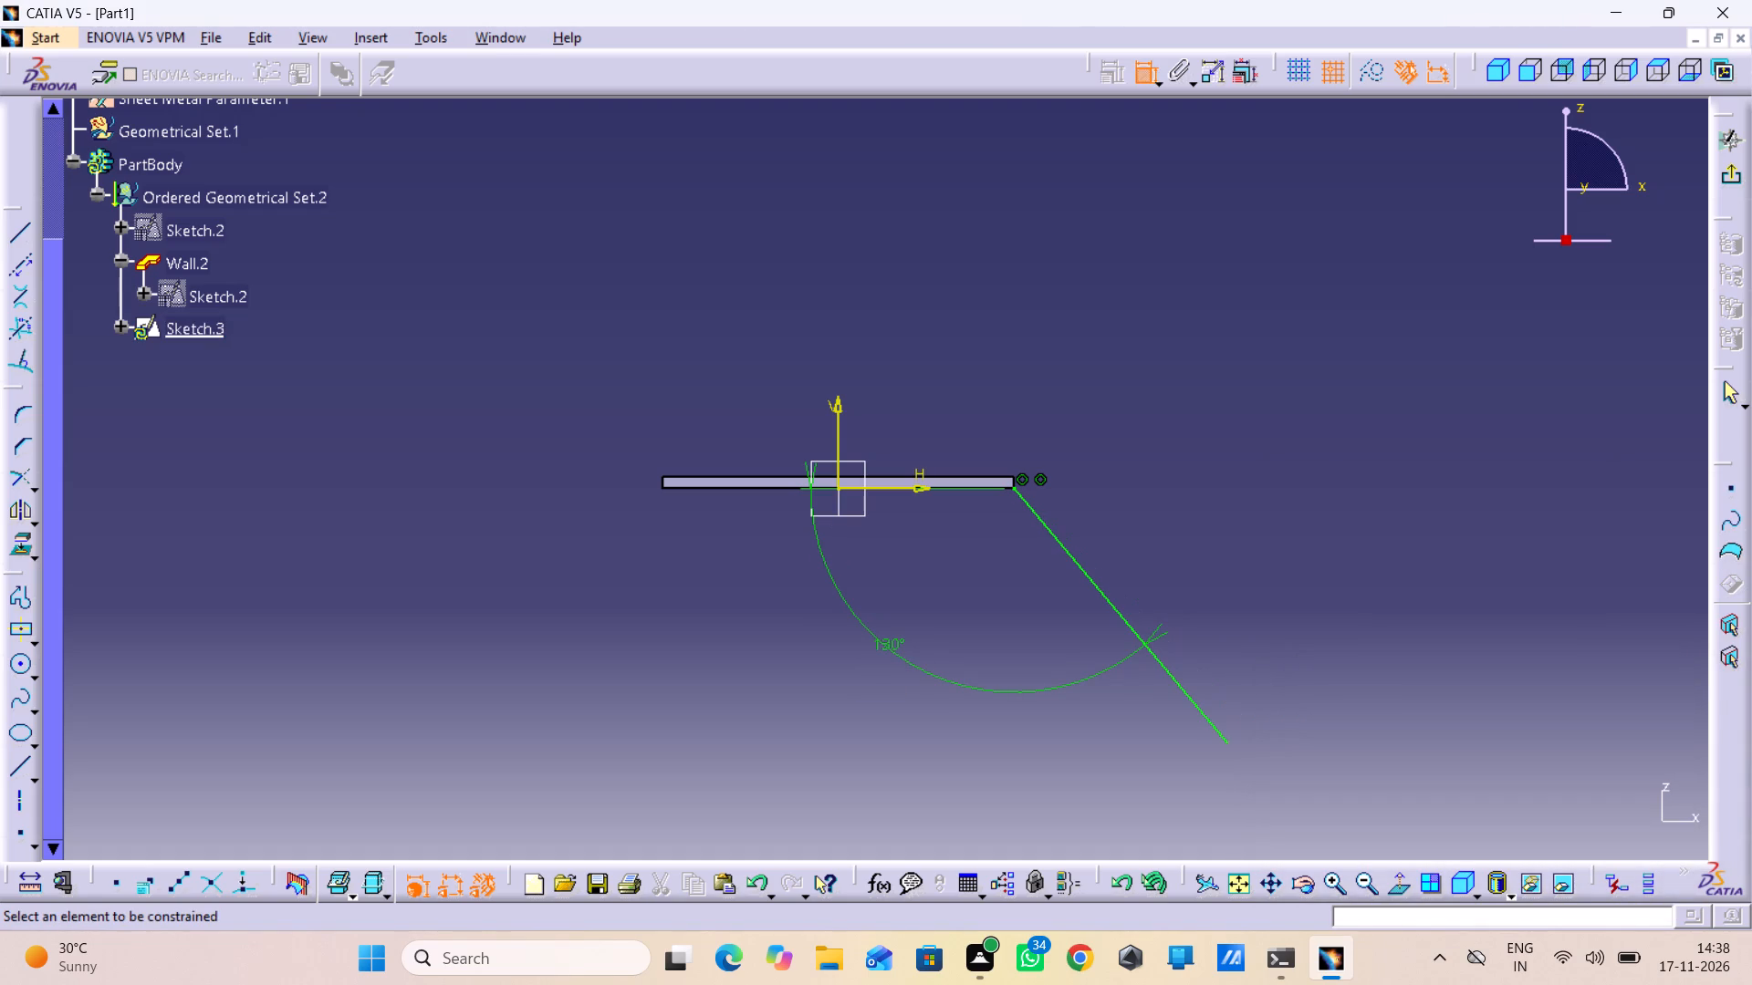
# Dimension the vertical distance from the H axis to the line's lower endpoint as 6 mm and exit the sketch.
pyautogui.click(1225, 744)
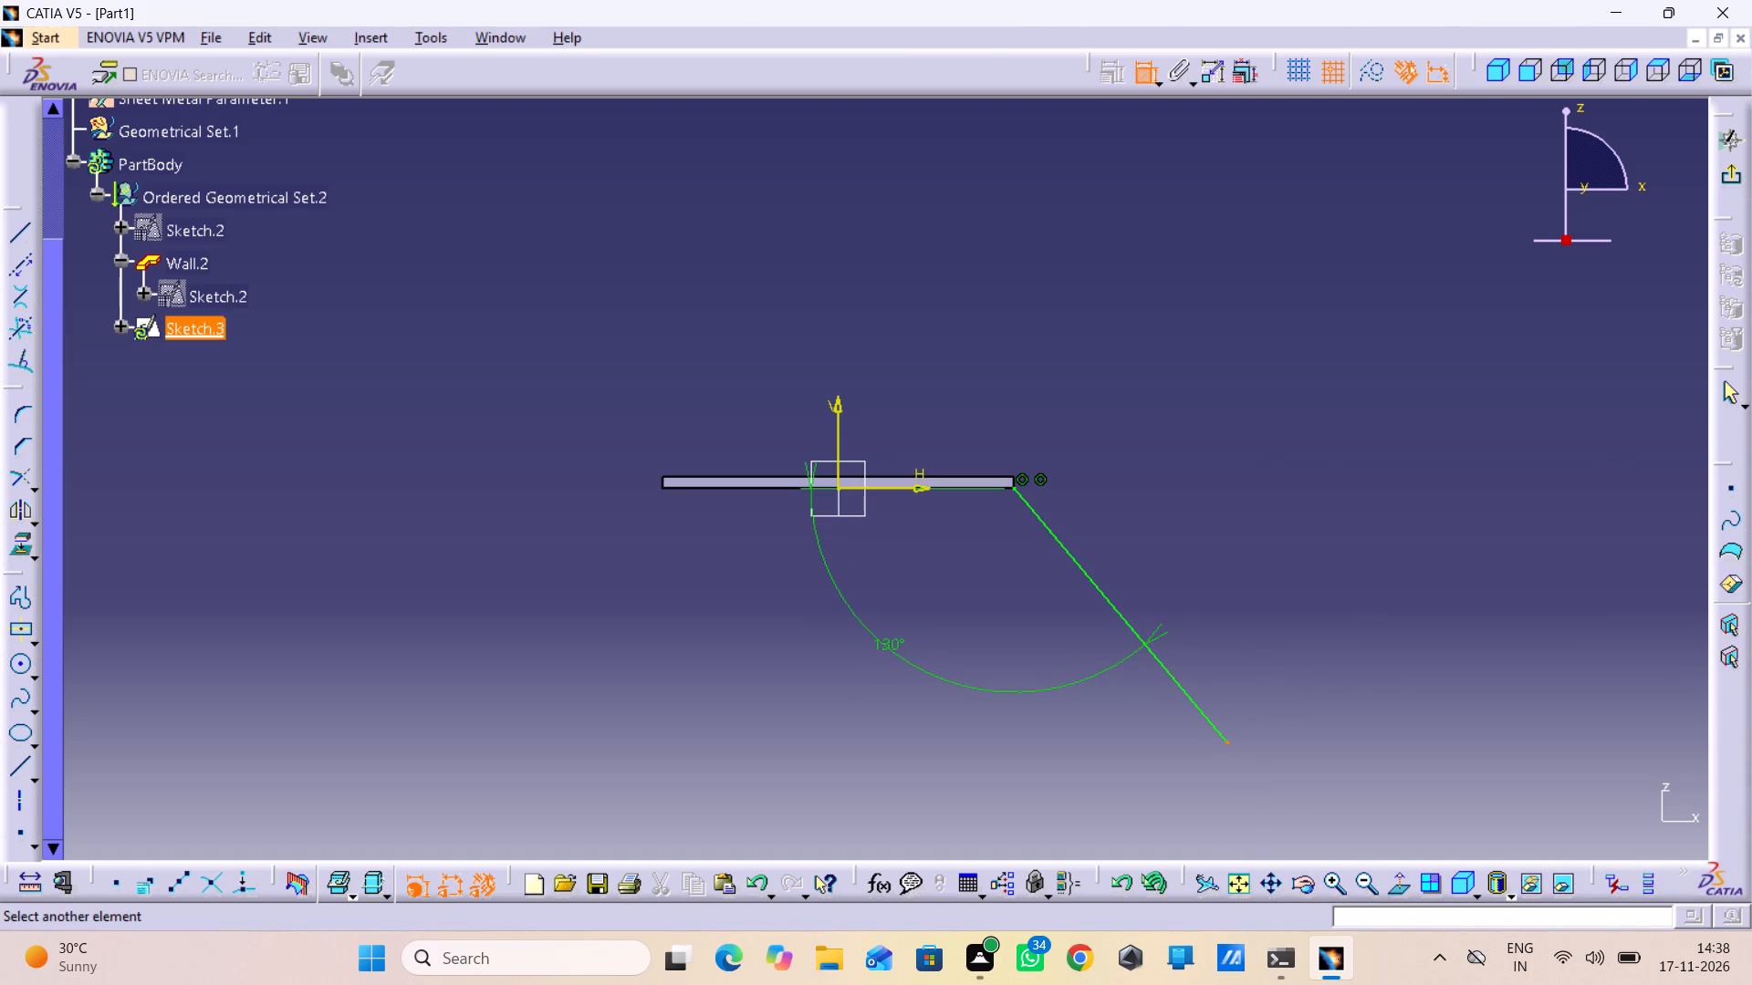
pyautogui.click(923, 491)
pyautogui.click(985, 627)
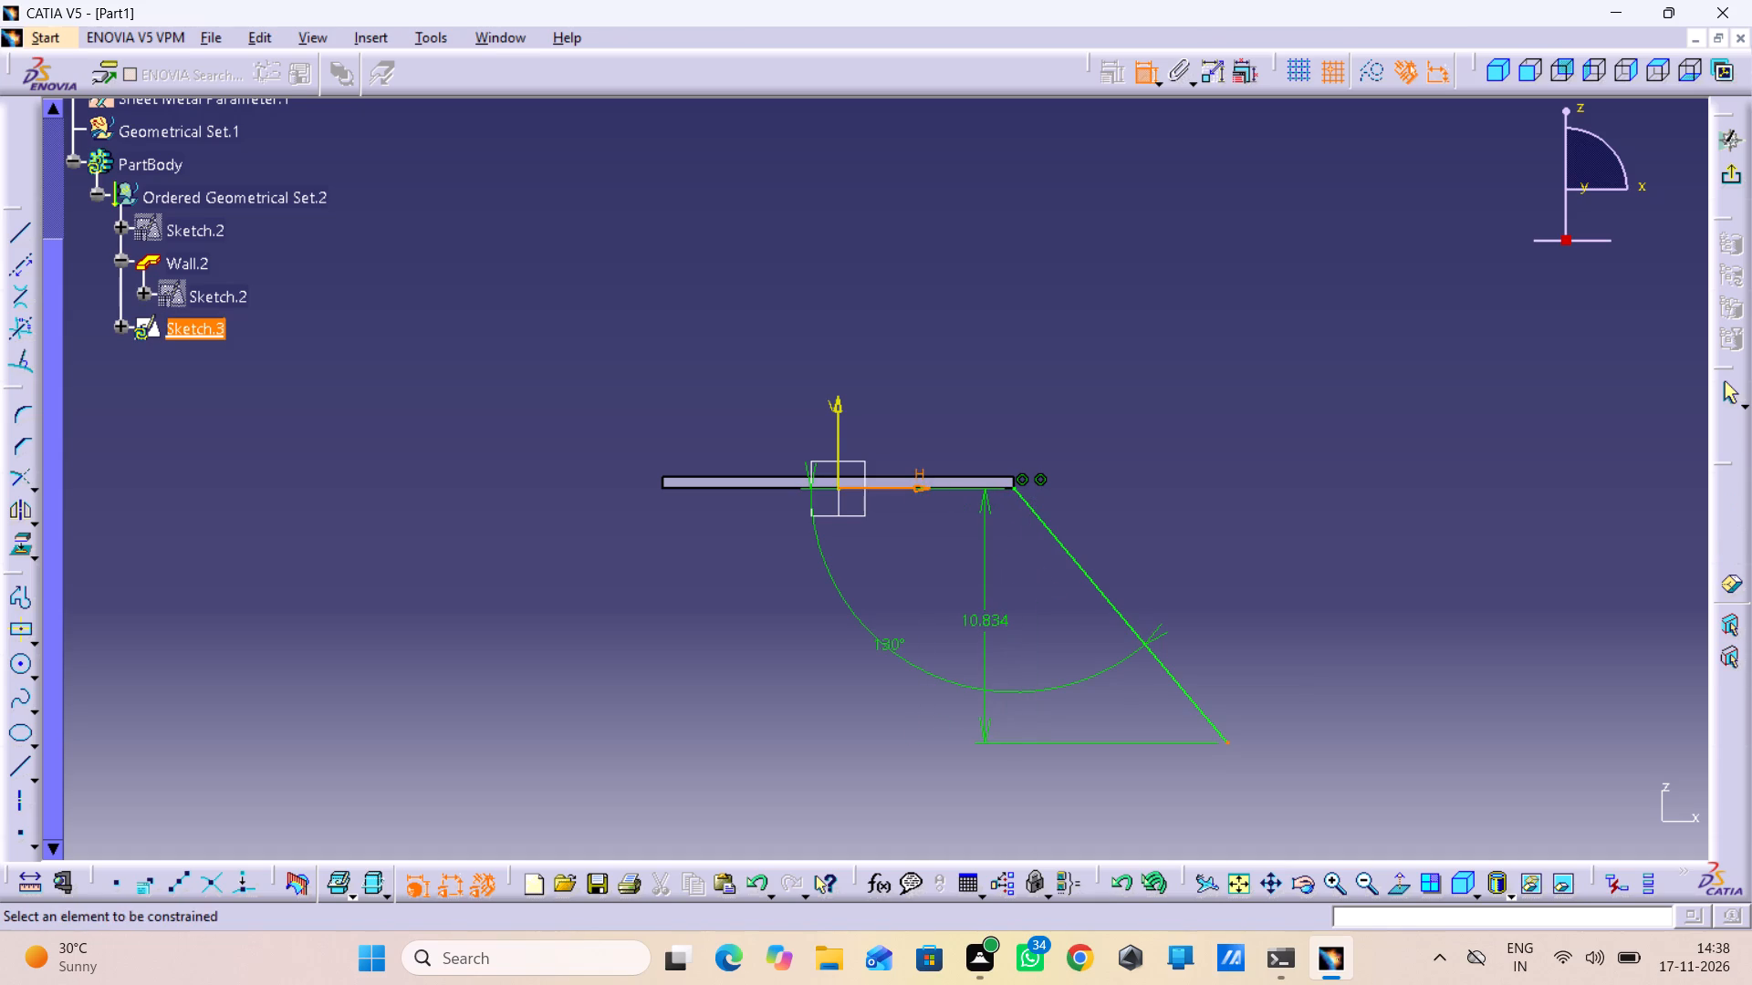
pyautogui.doubleClick(984, 618)
pyautogui.press('6')
pyautogui.press('Return')
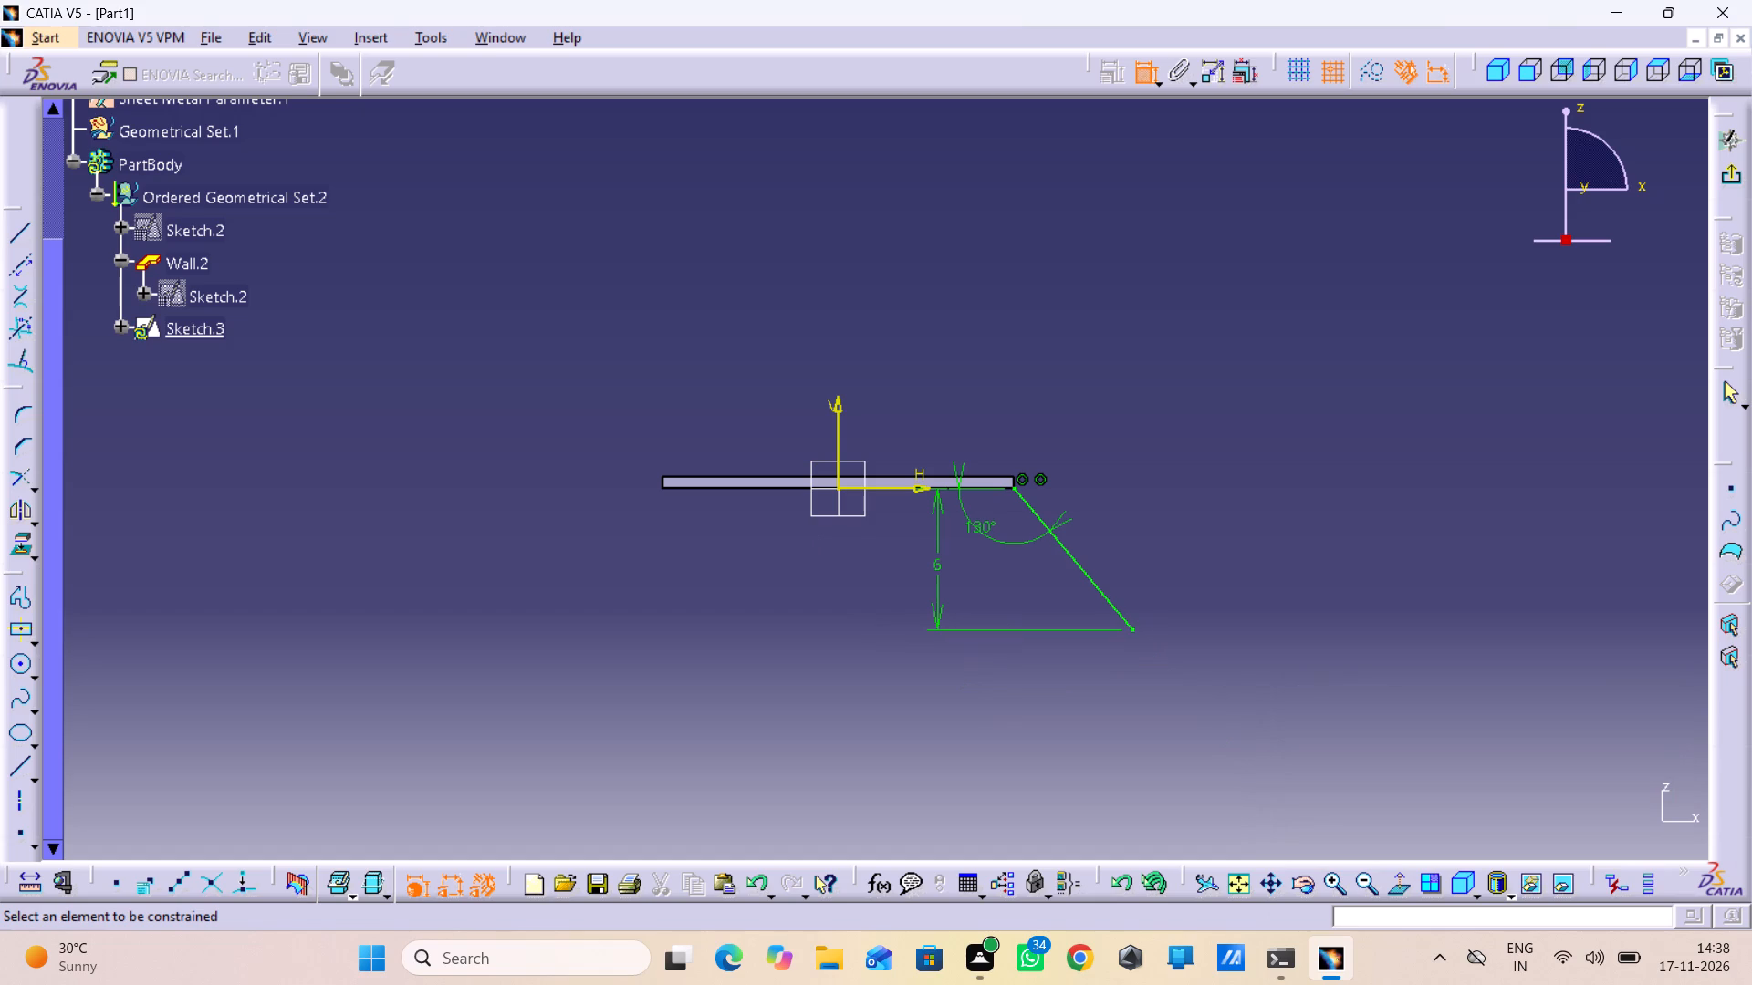
pyautogui.click(1737, 181)
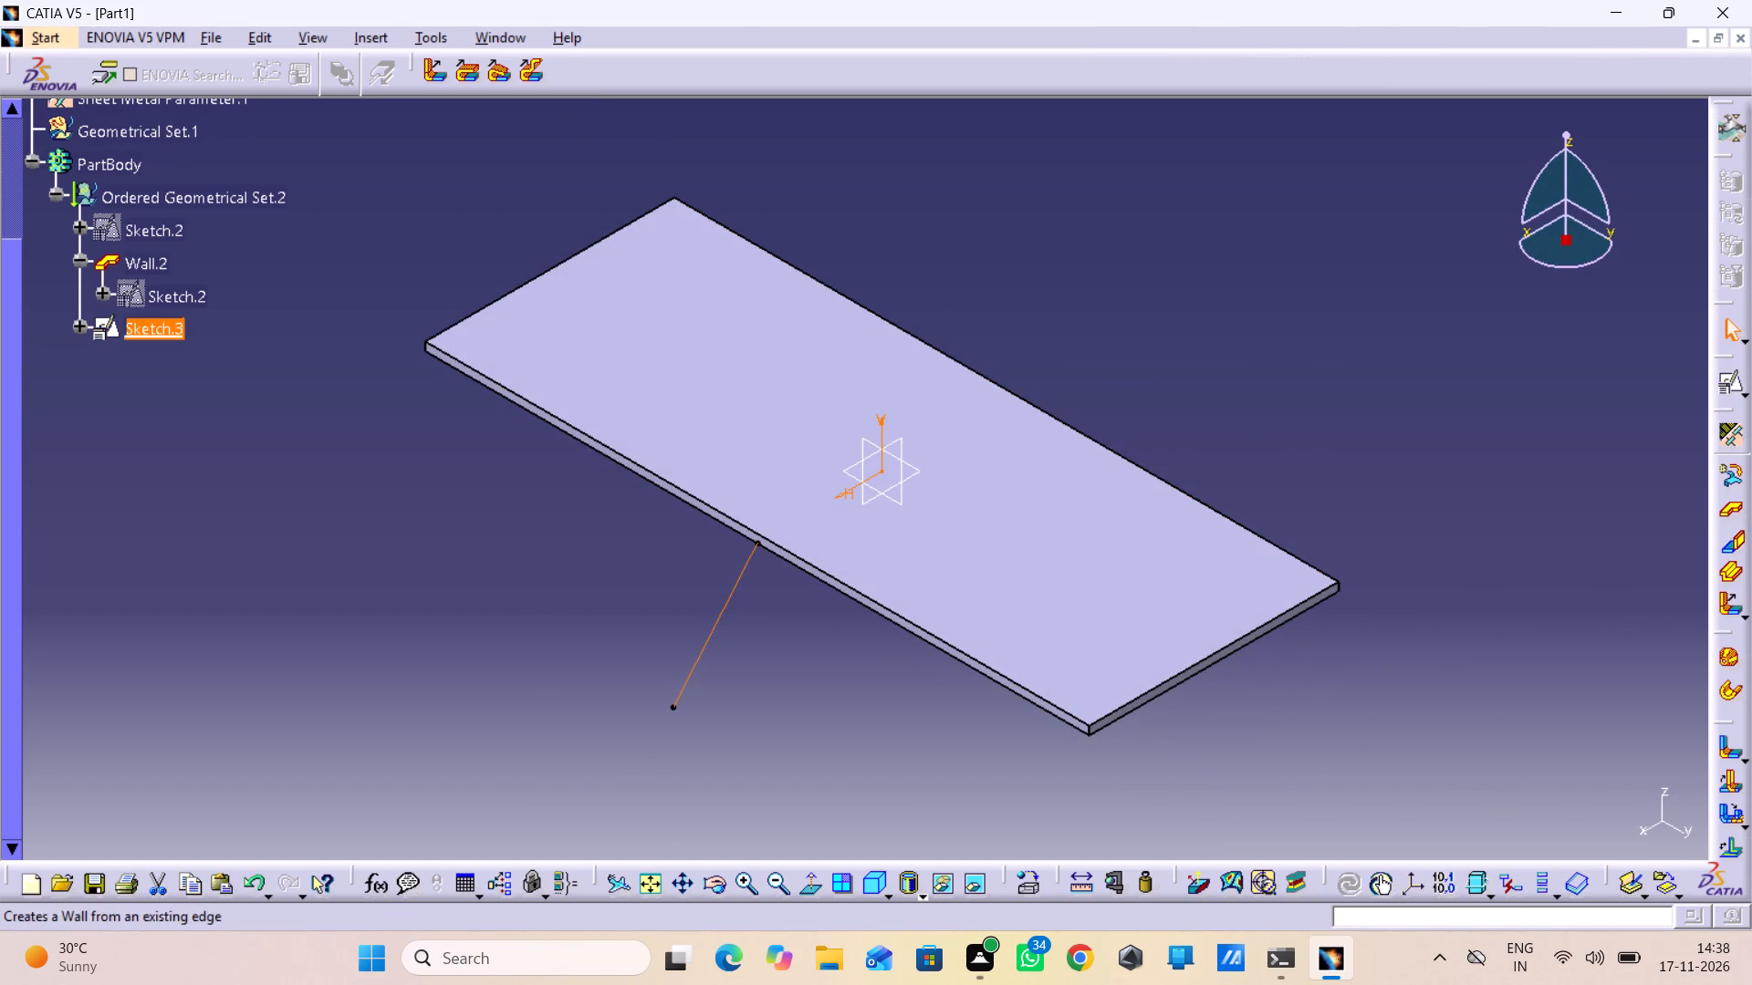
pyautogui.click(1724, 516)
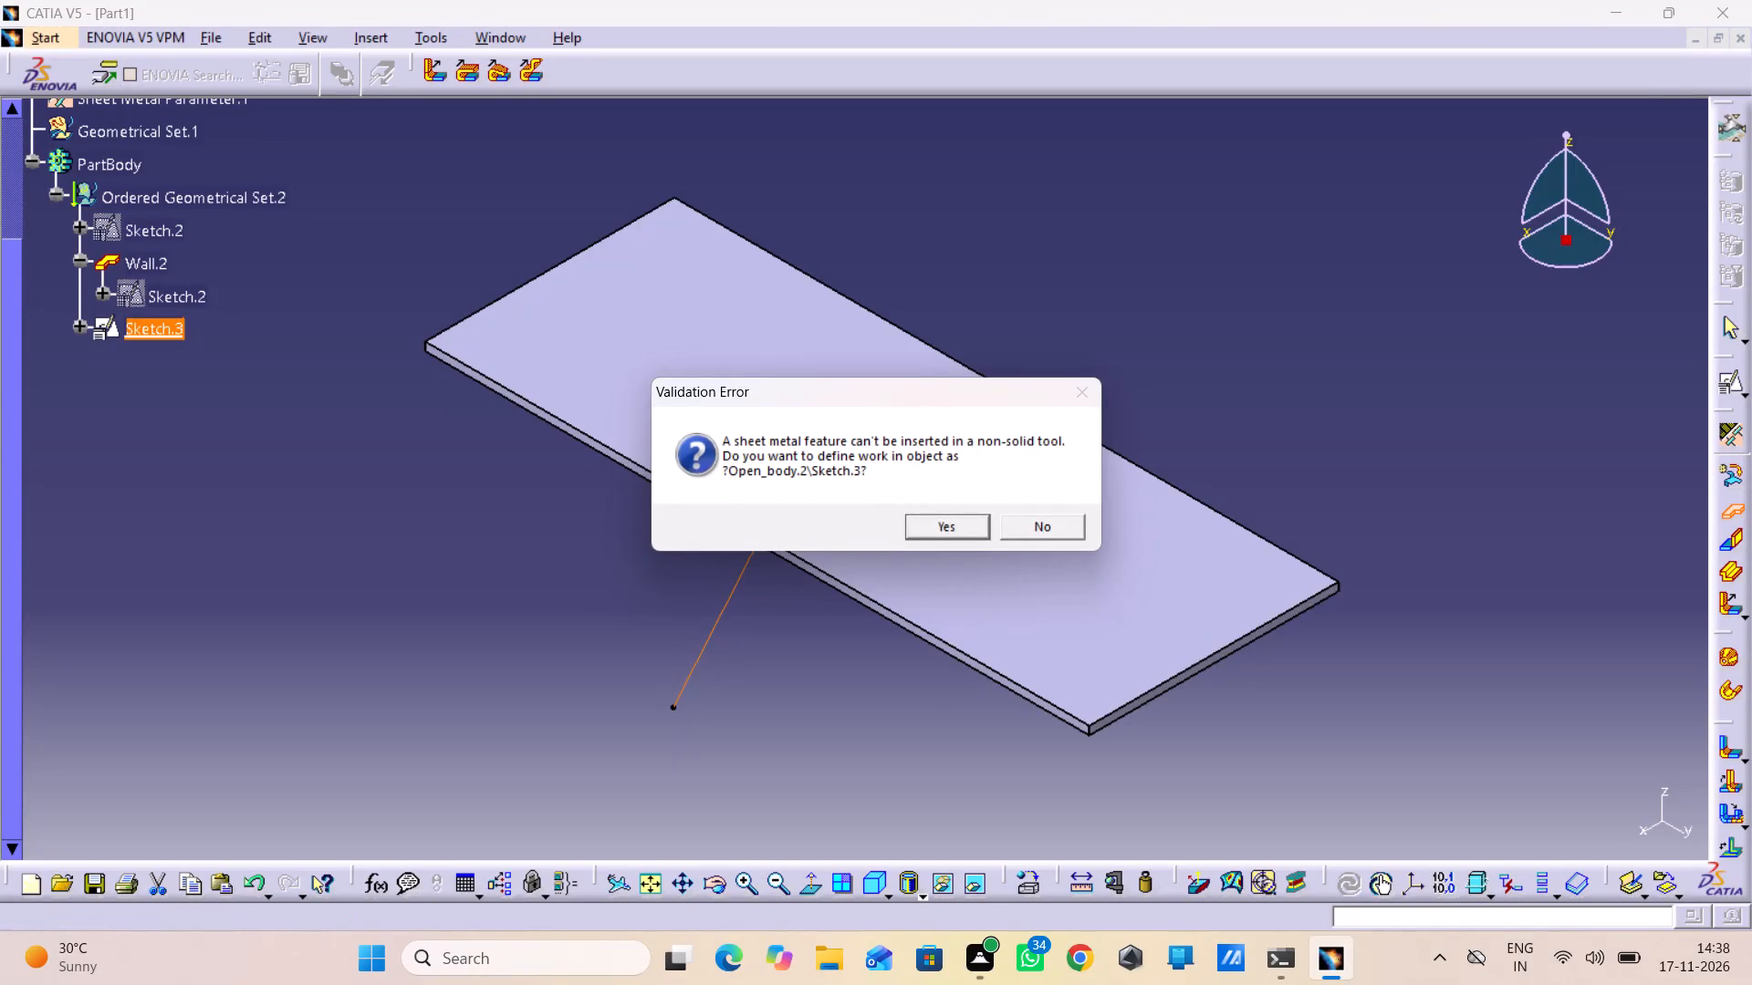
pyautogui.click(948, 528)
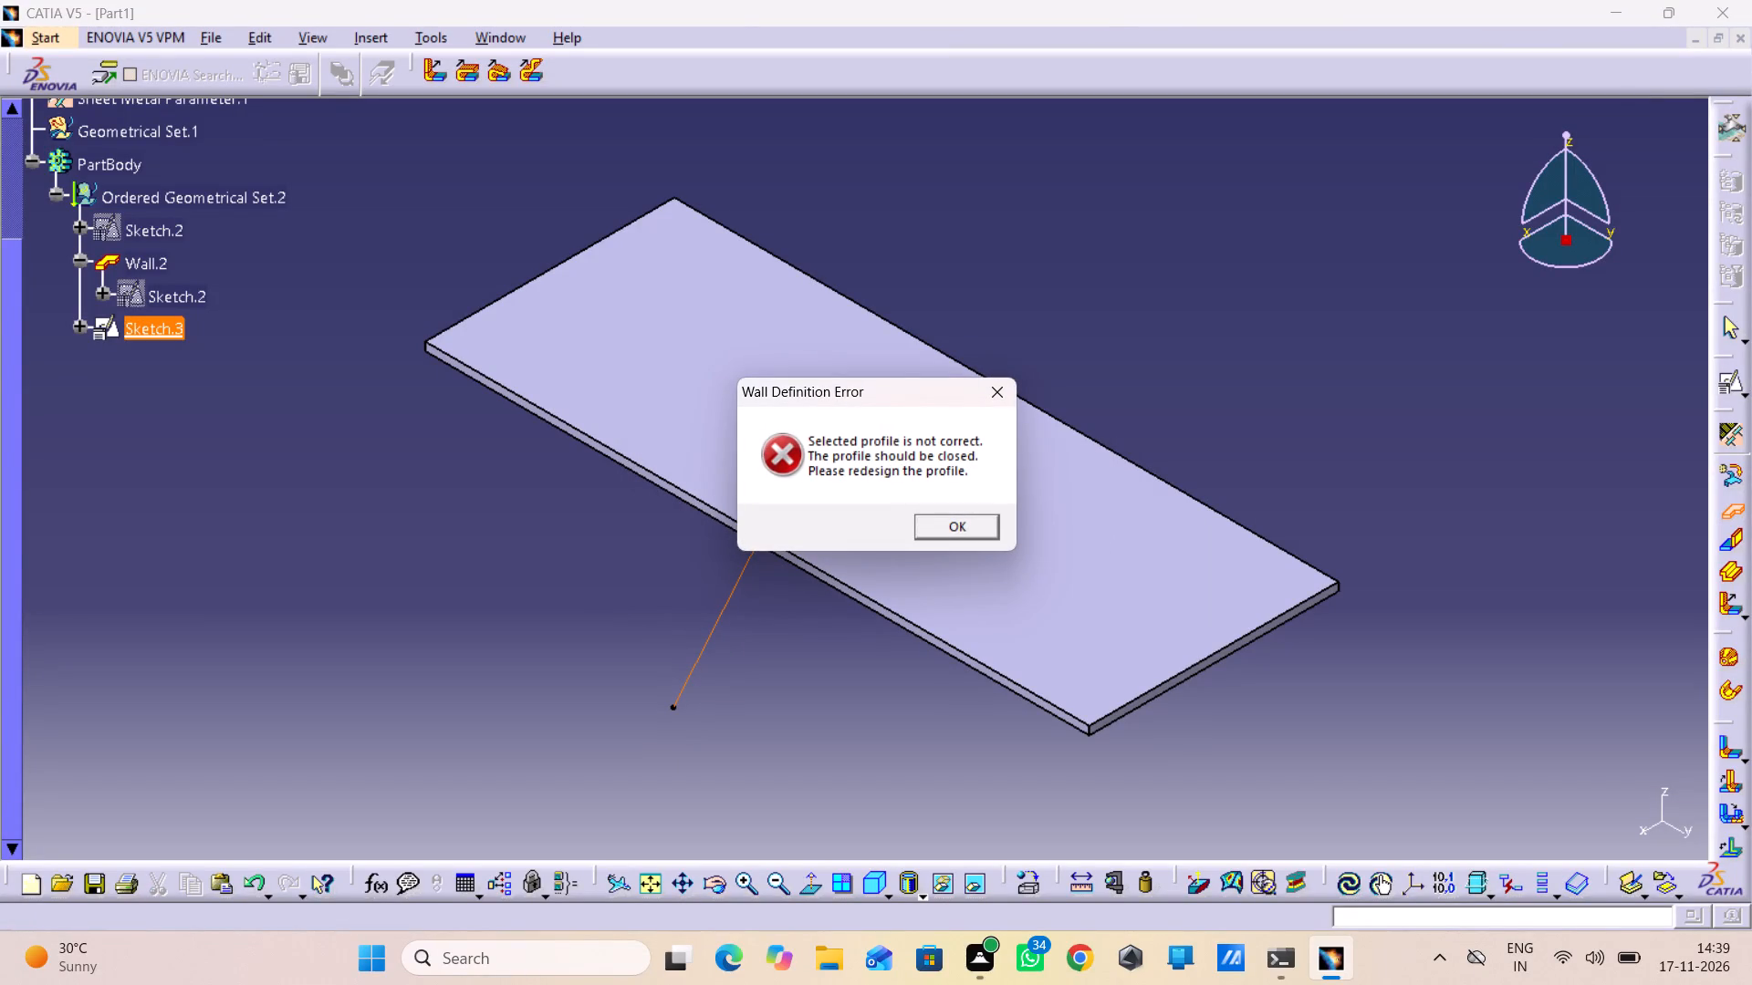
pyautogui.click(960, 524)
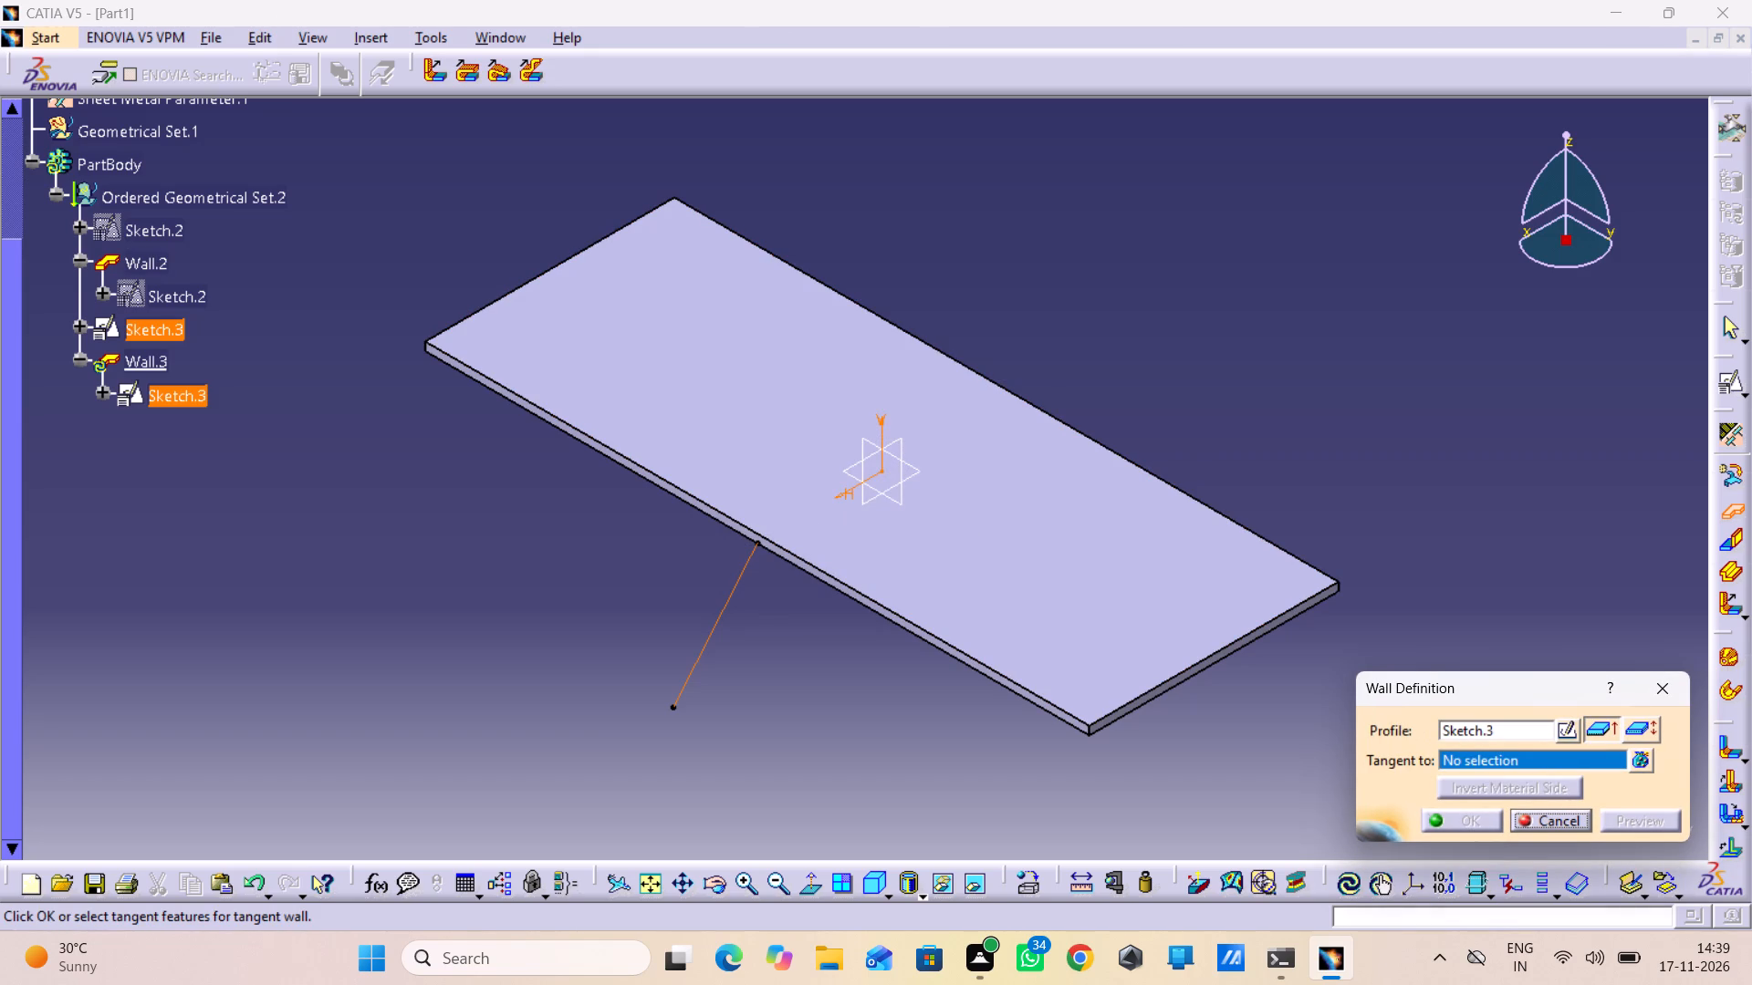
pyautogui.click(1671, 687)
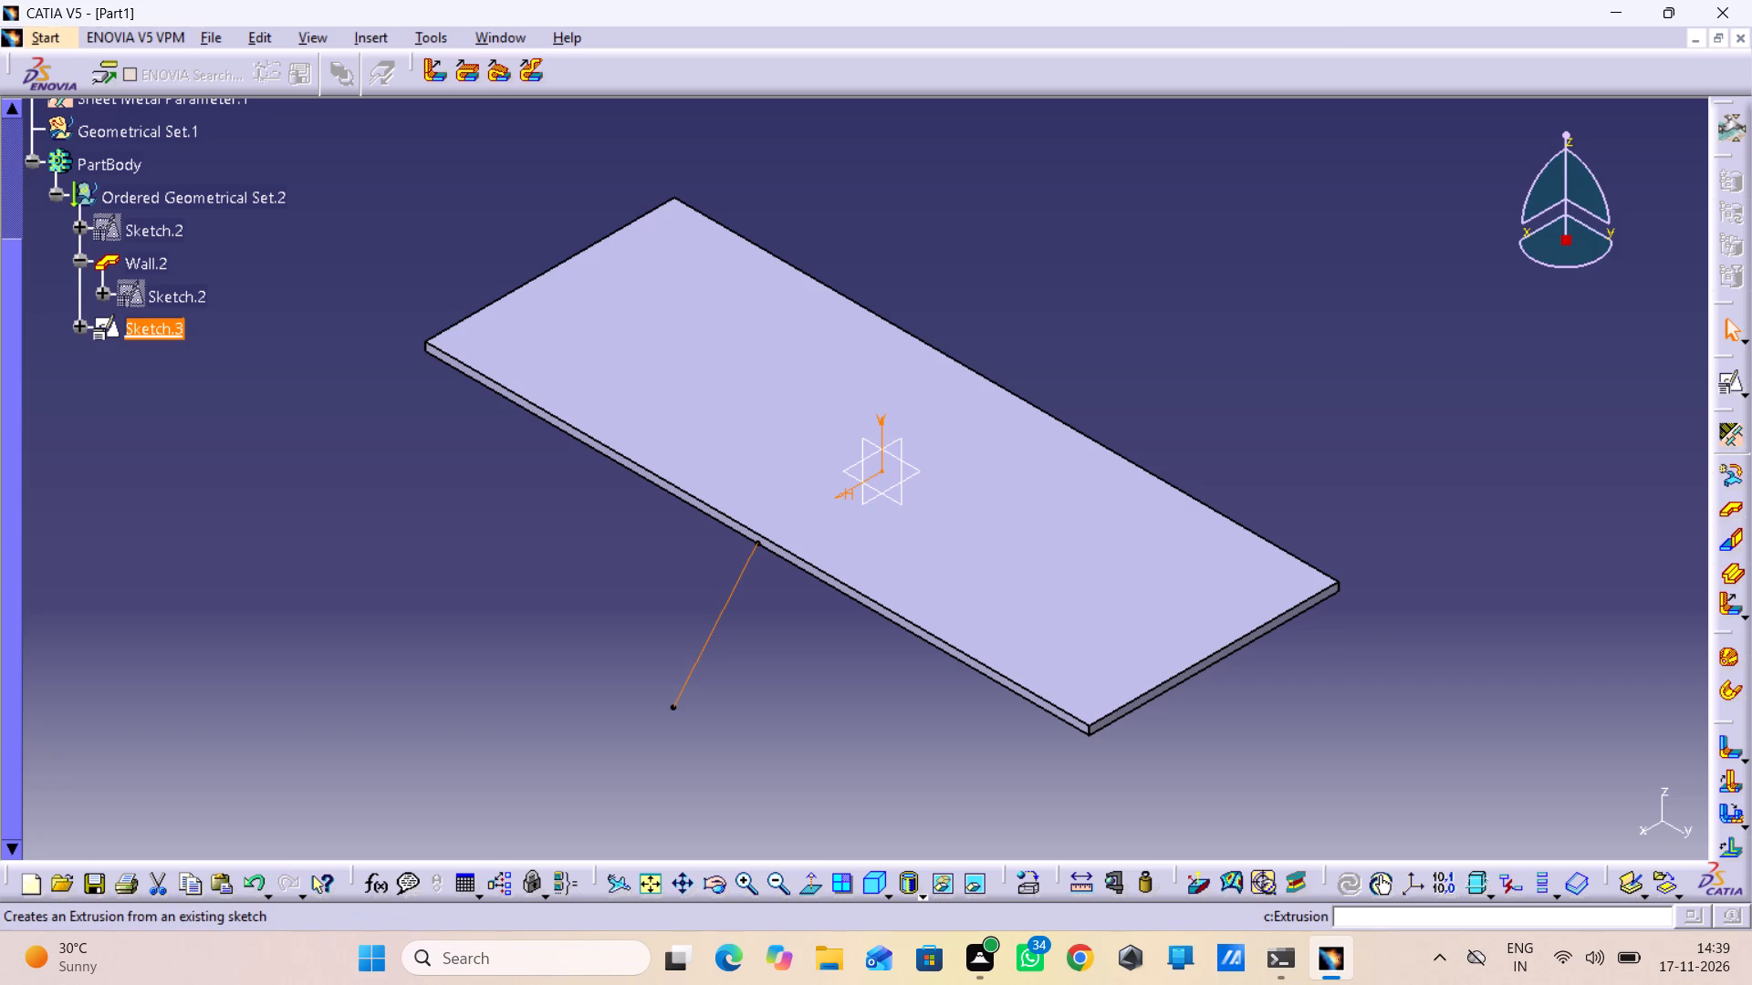
# Try to create a sheet metal Extrusion from the open profile in Sketch.3.
pyautogui.click(1726, 575)
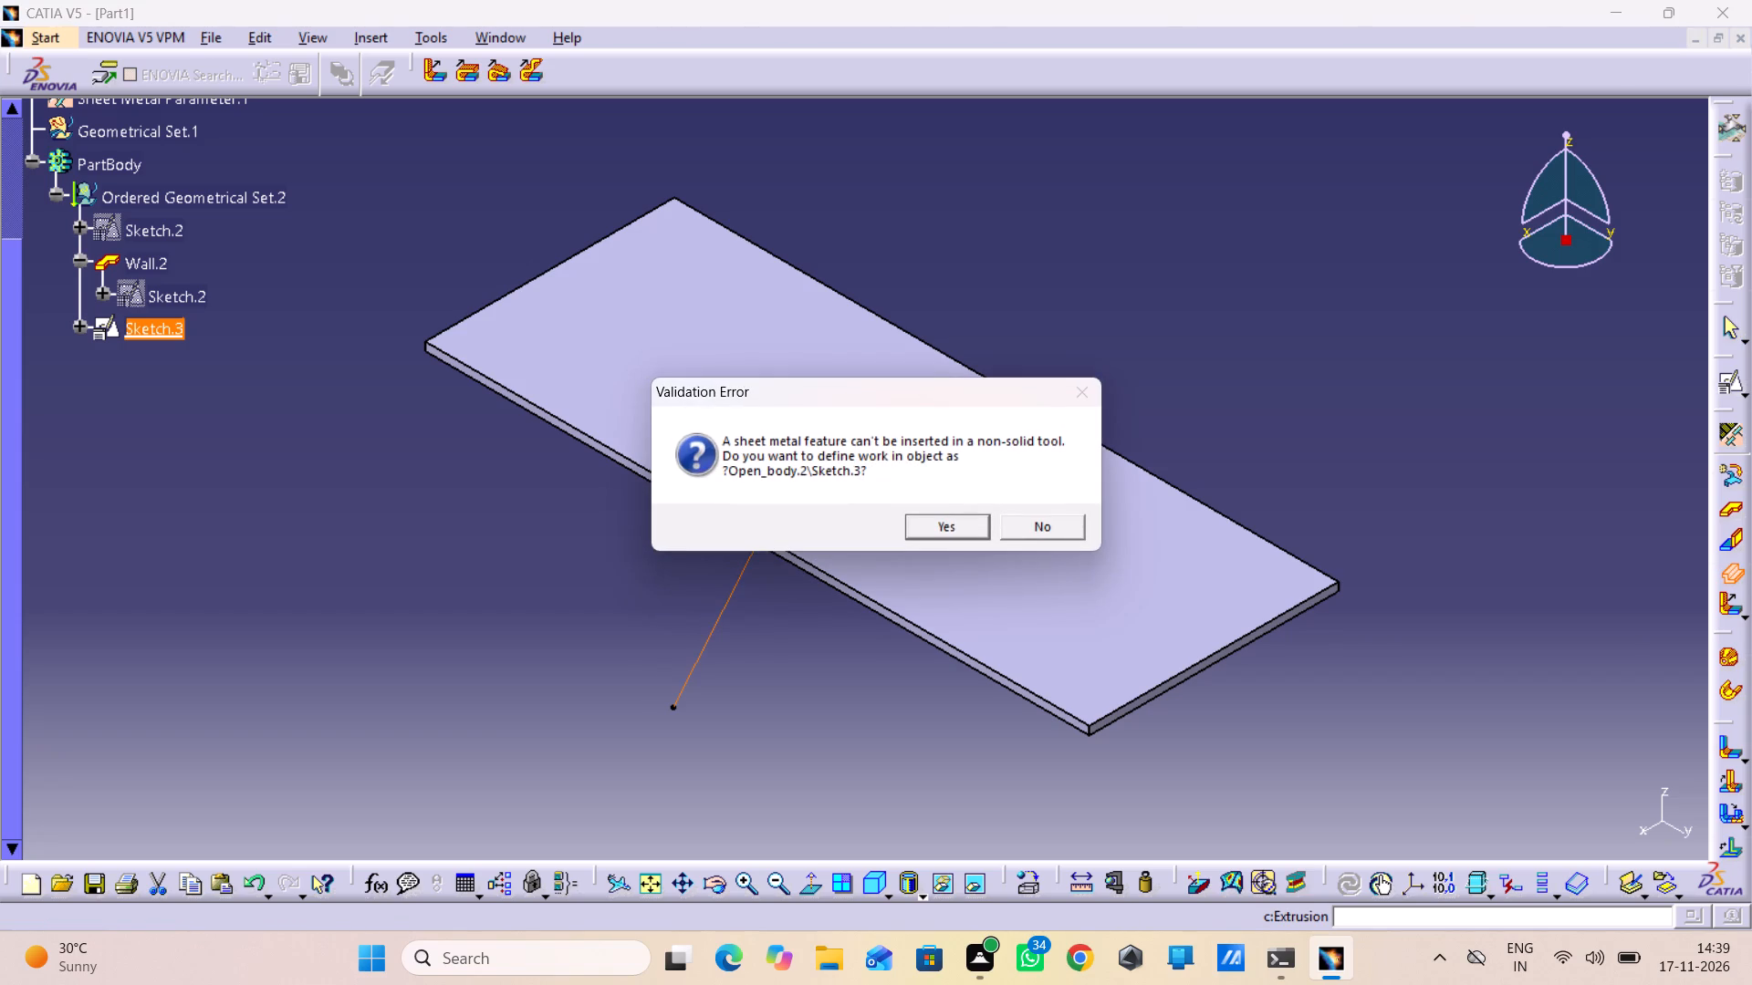
pyautogui.click(955, 518)
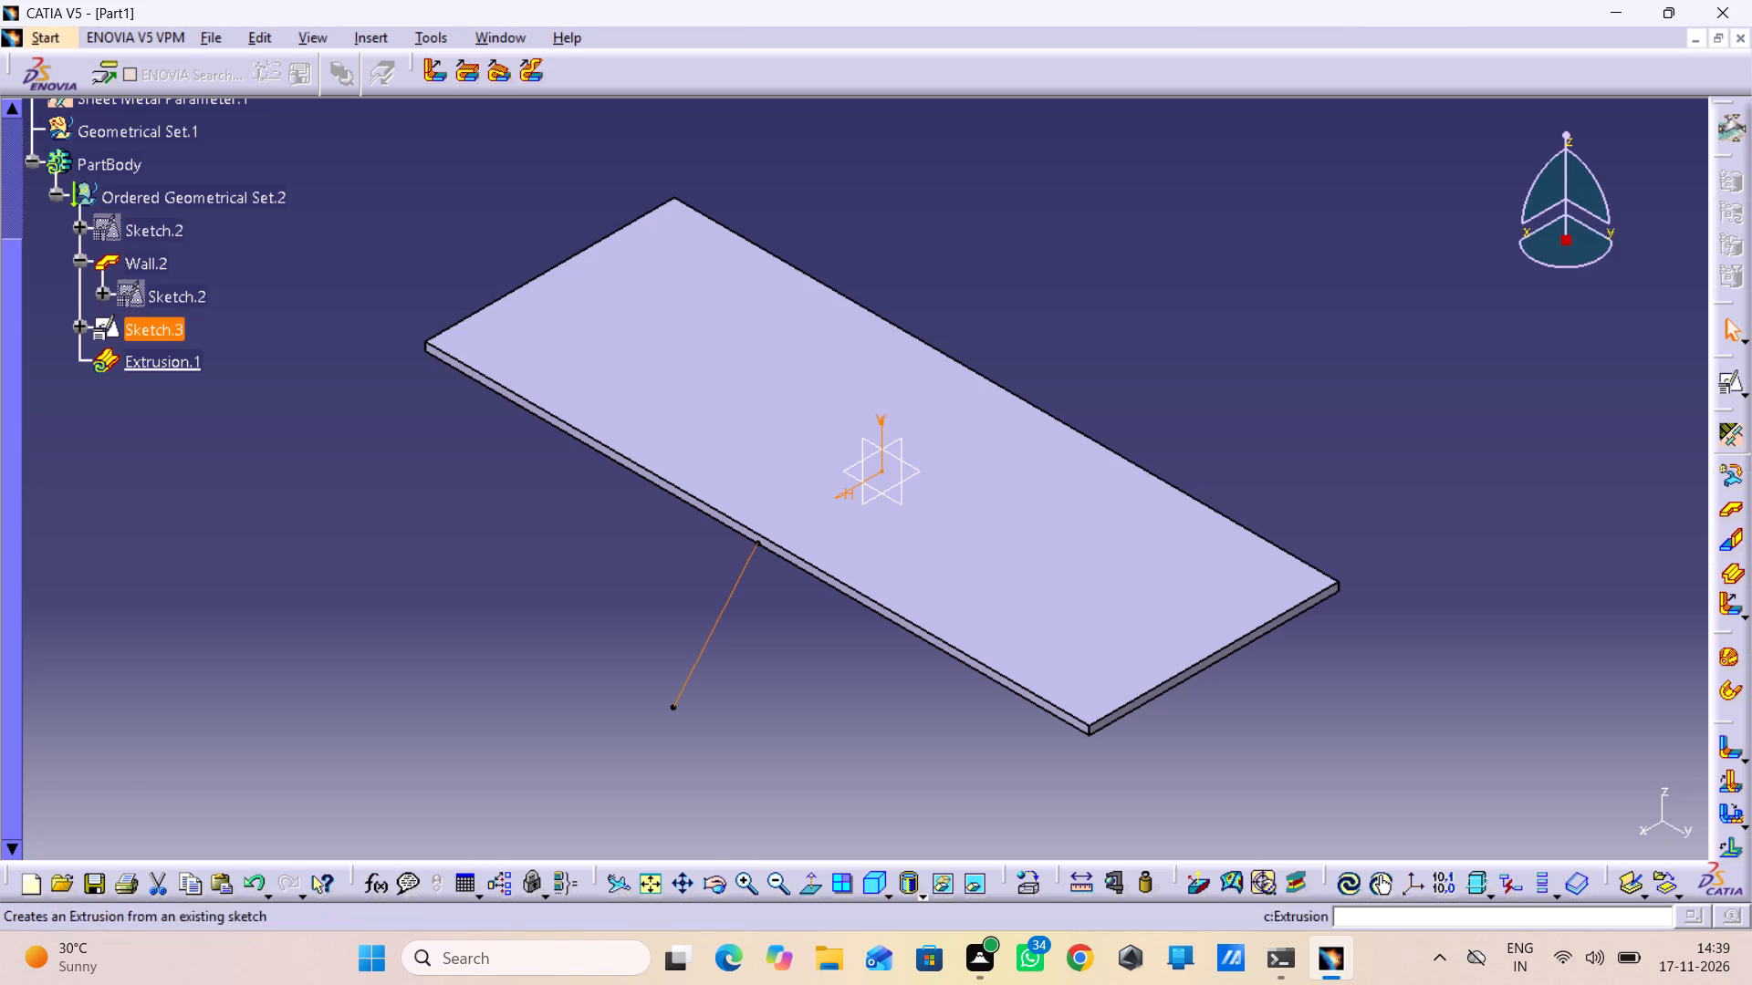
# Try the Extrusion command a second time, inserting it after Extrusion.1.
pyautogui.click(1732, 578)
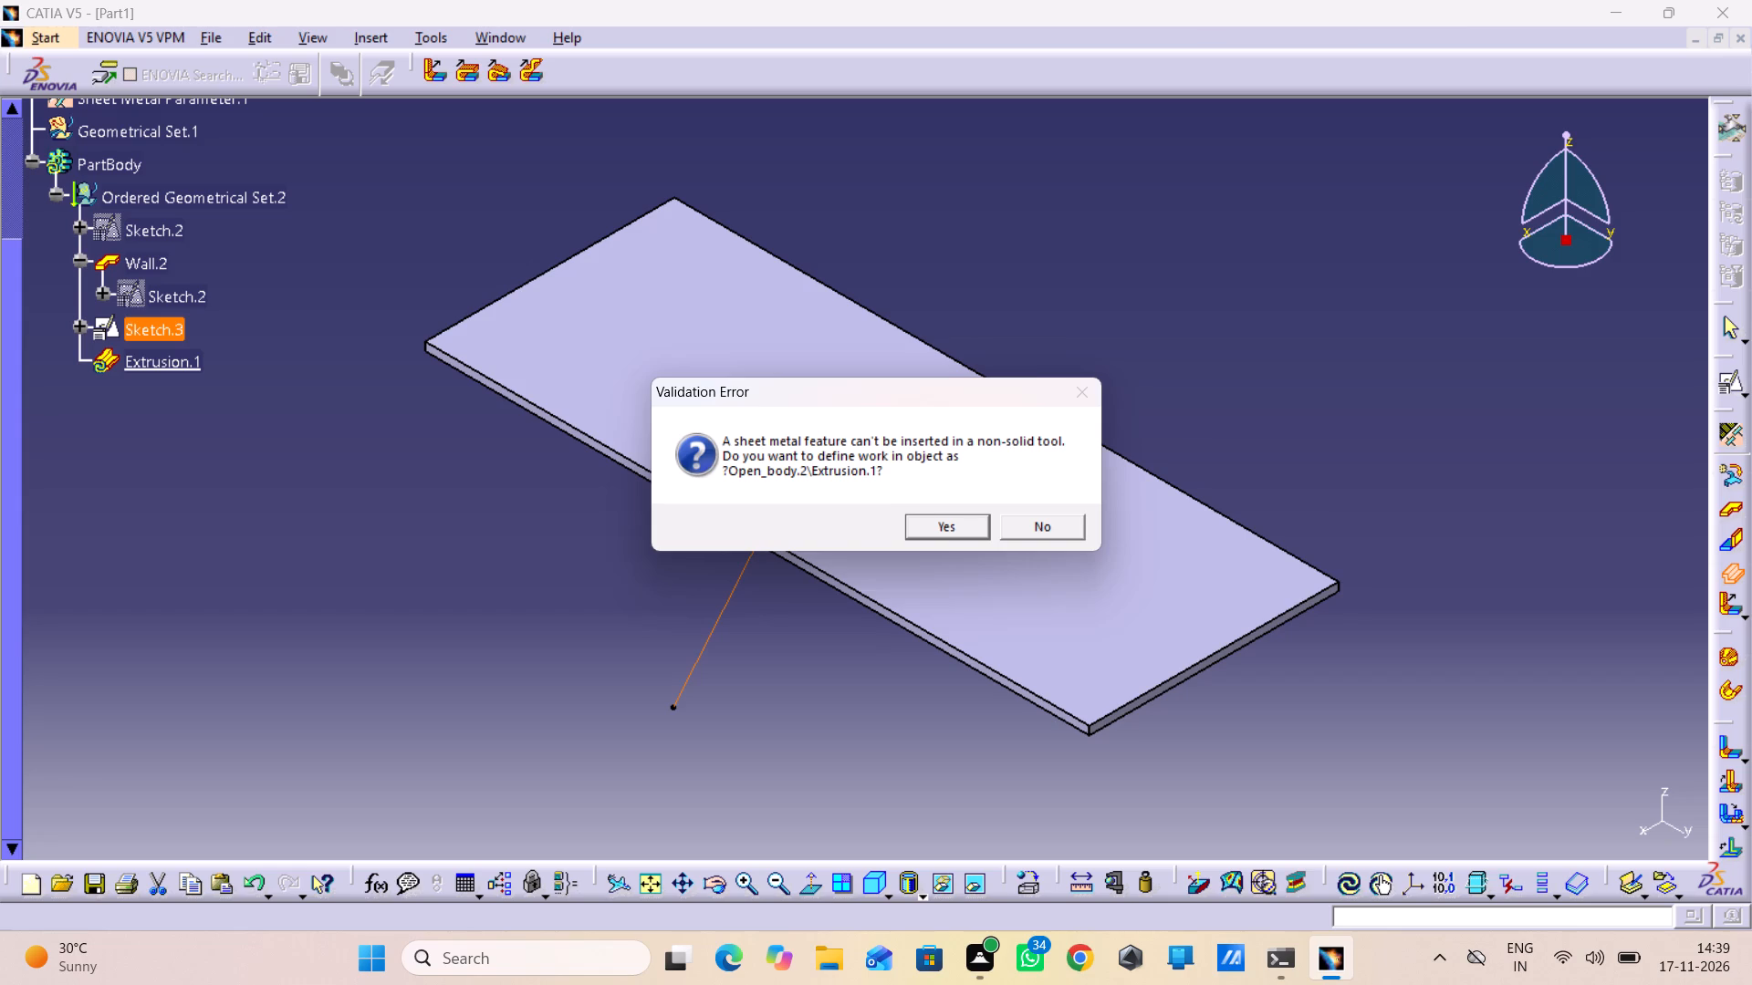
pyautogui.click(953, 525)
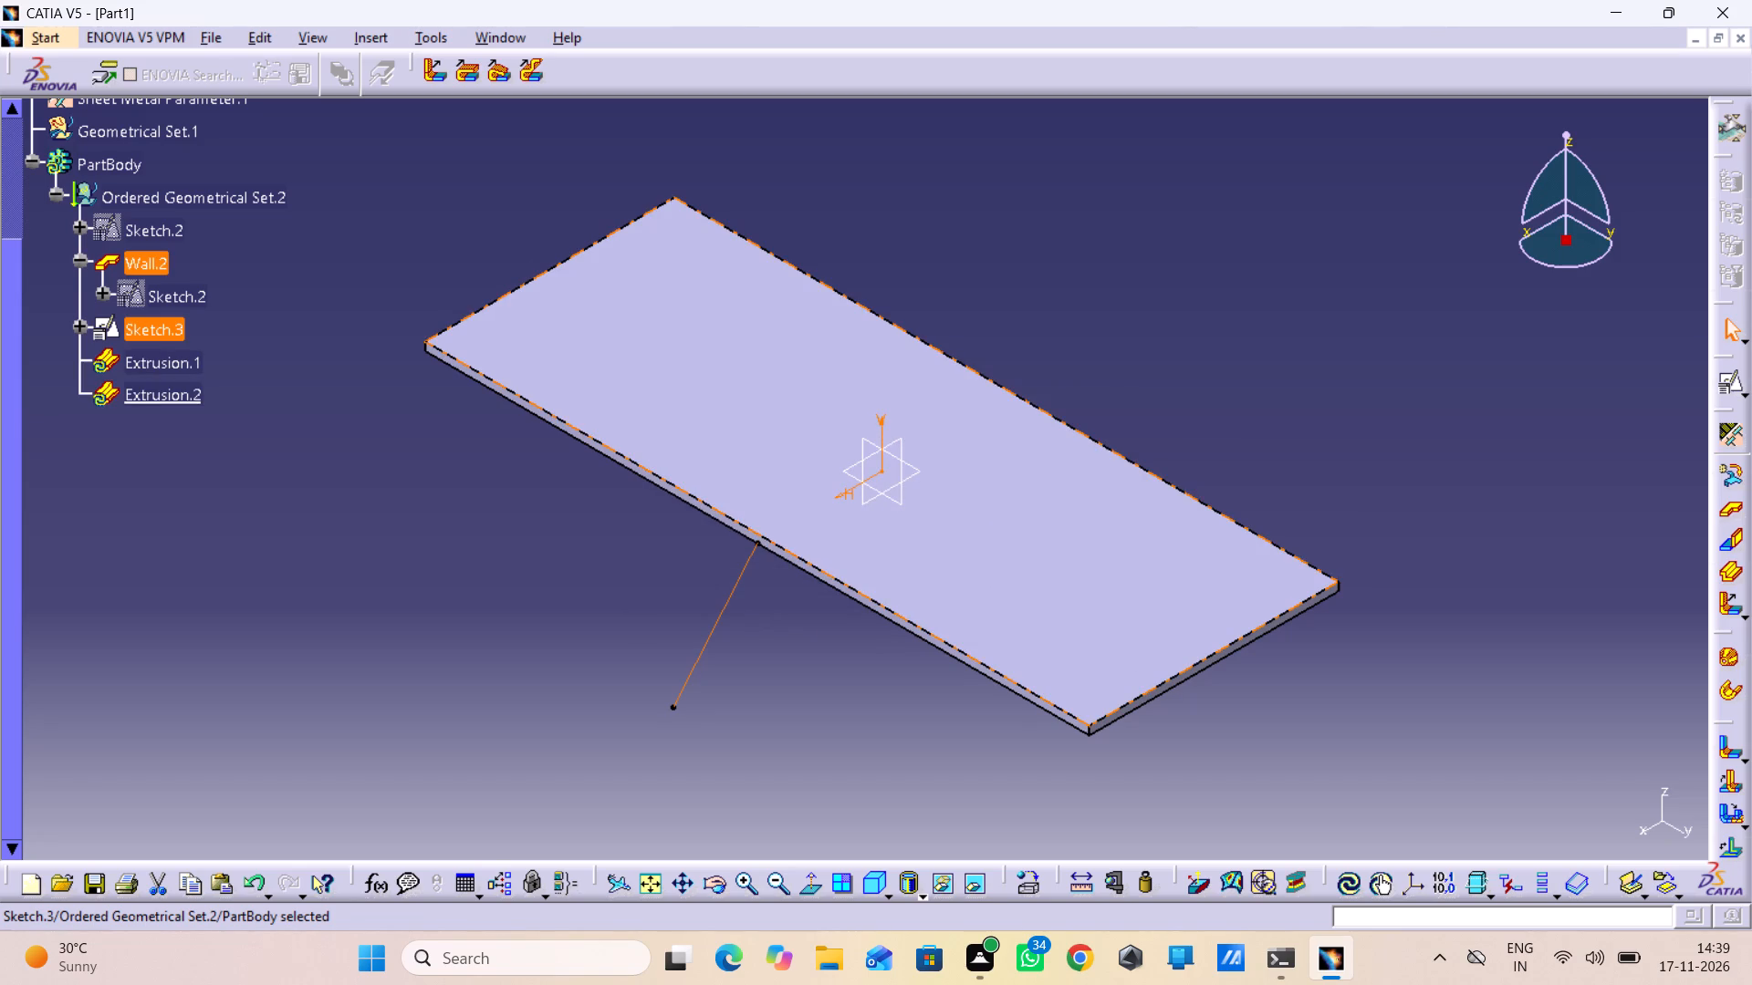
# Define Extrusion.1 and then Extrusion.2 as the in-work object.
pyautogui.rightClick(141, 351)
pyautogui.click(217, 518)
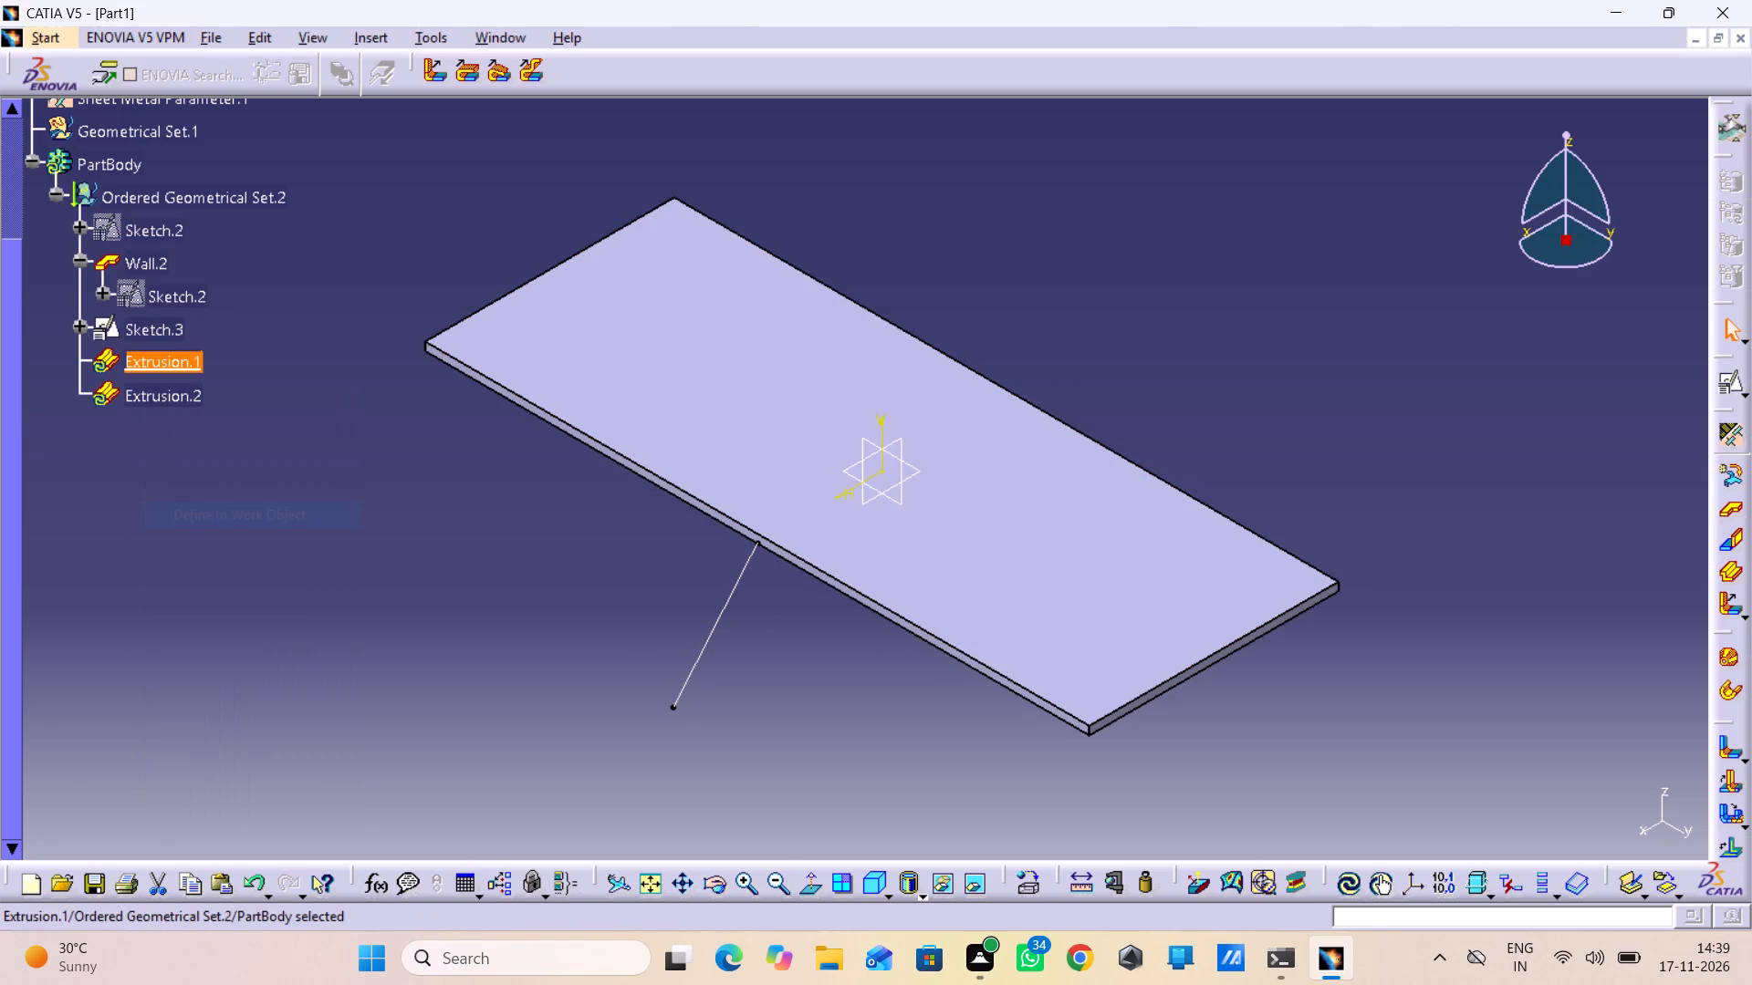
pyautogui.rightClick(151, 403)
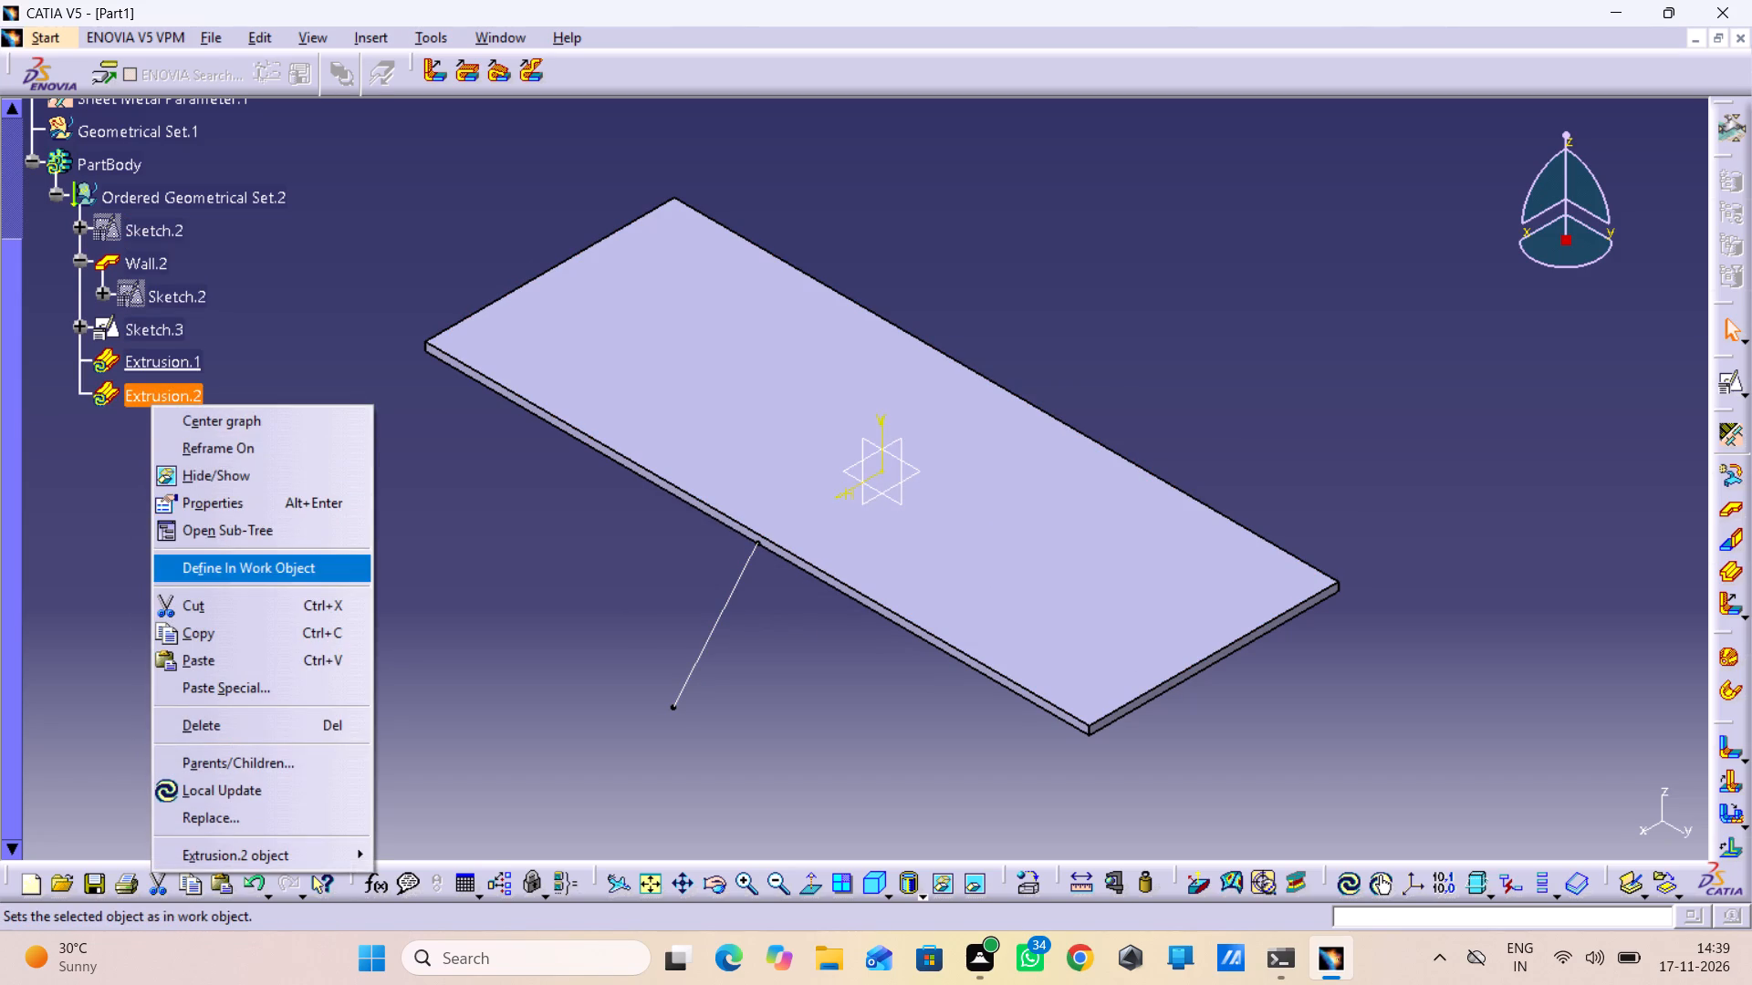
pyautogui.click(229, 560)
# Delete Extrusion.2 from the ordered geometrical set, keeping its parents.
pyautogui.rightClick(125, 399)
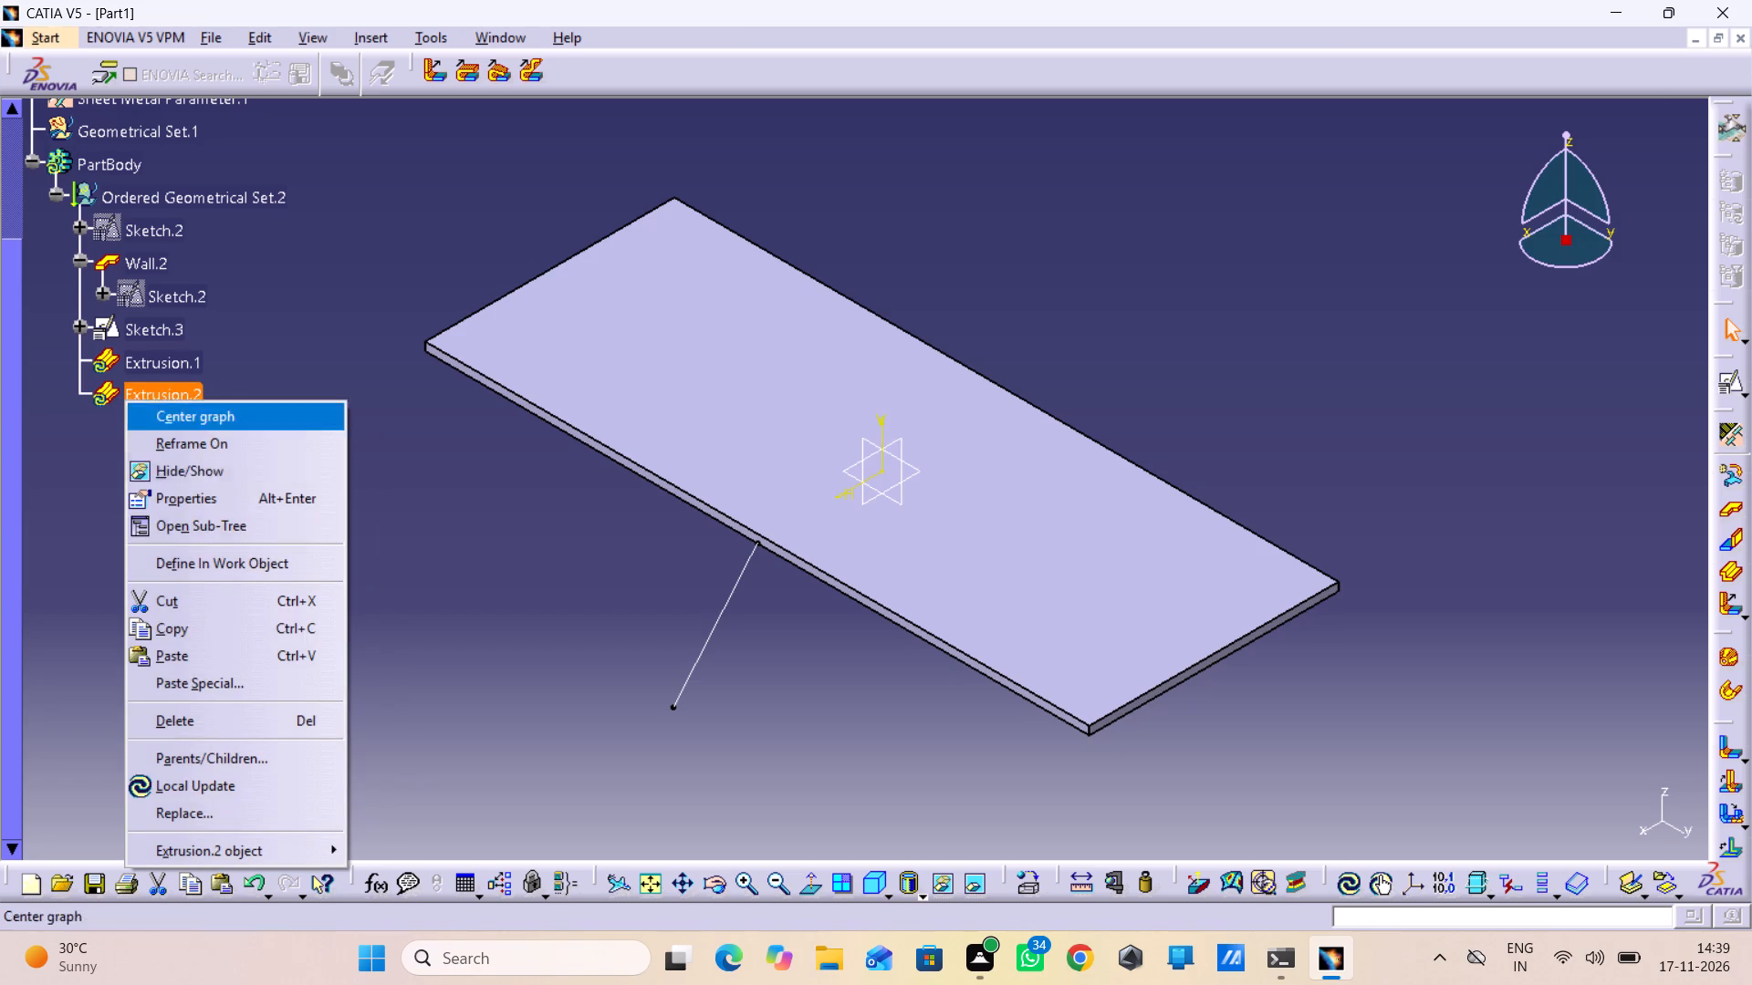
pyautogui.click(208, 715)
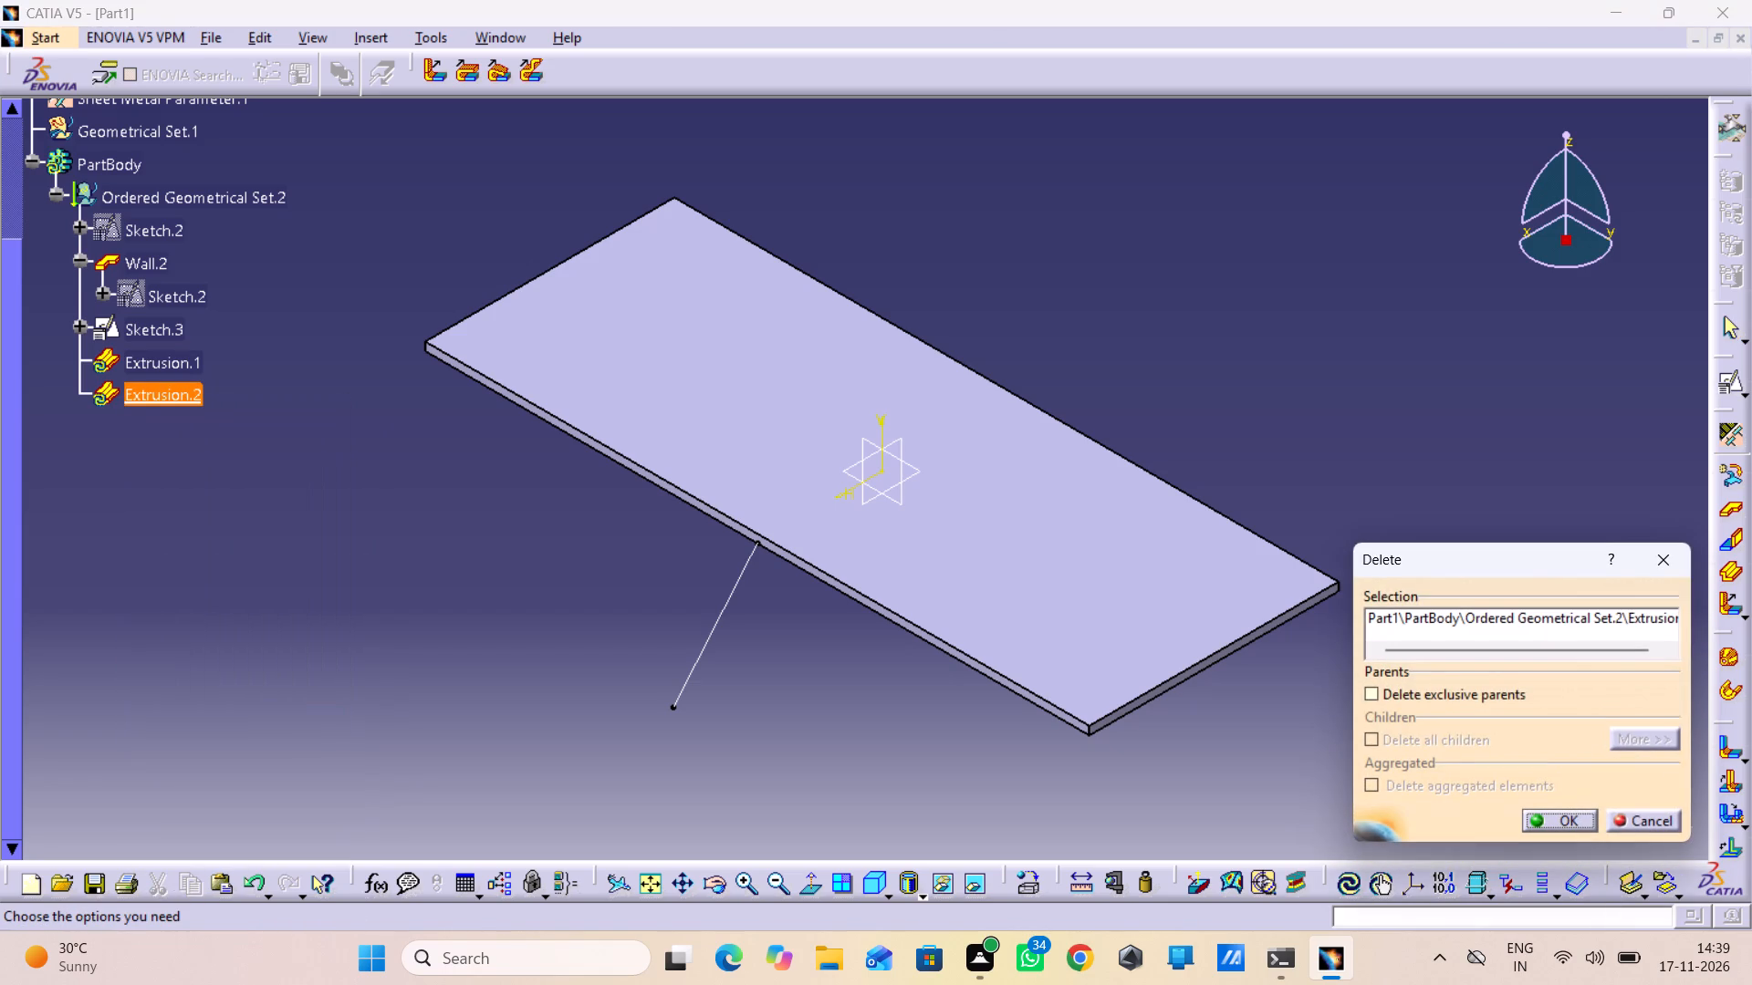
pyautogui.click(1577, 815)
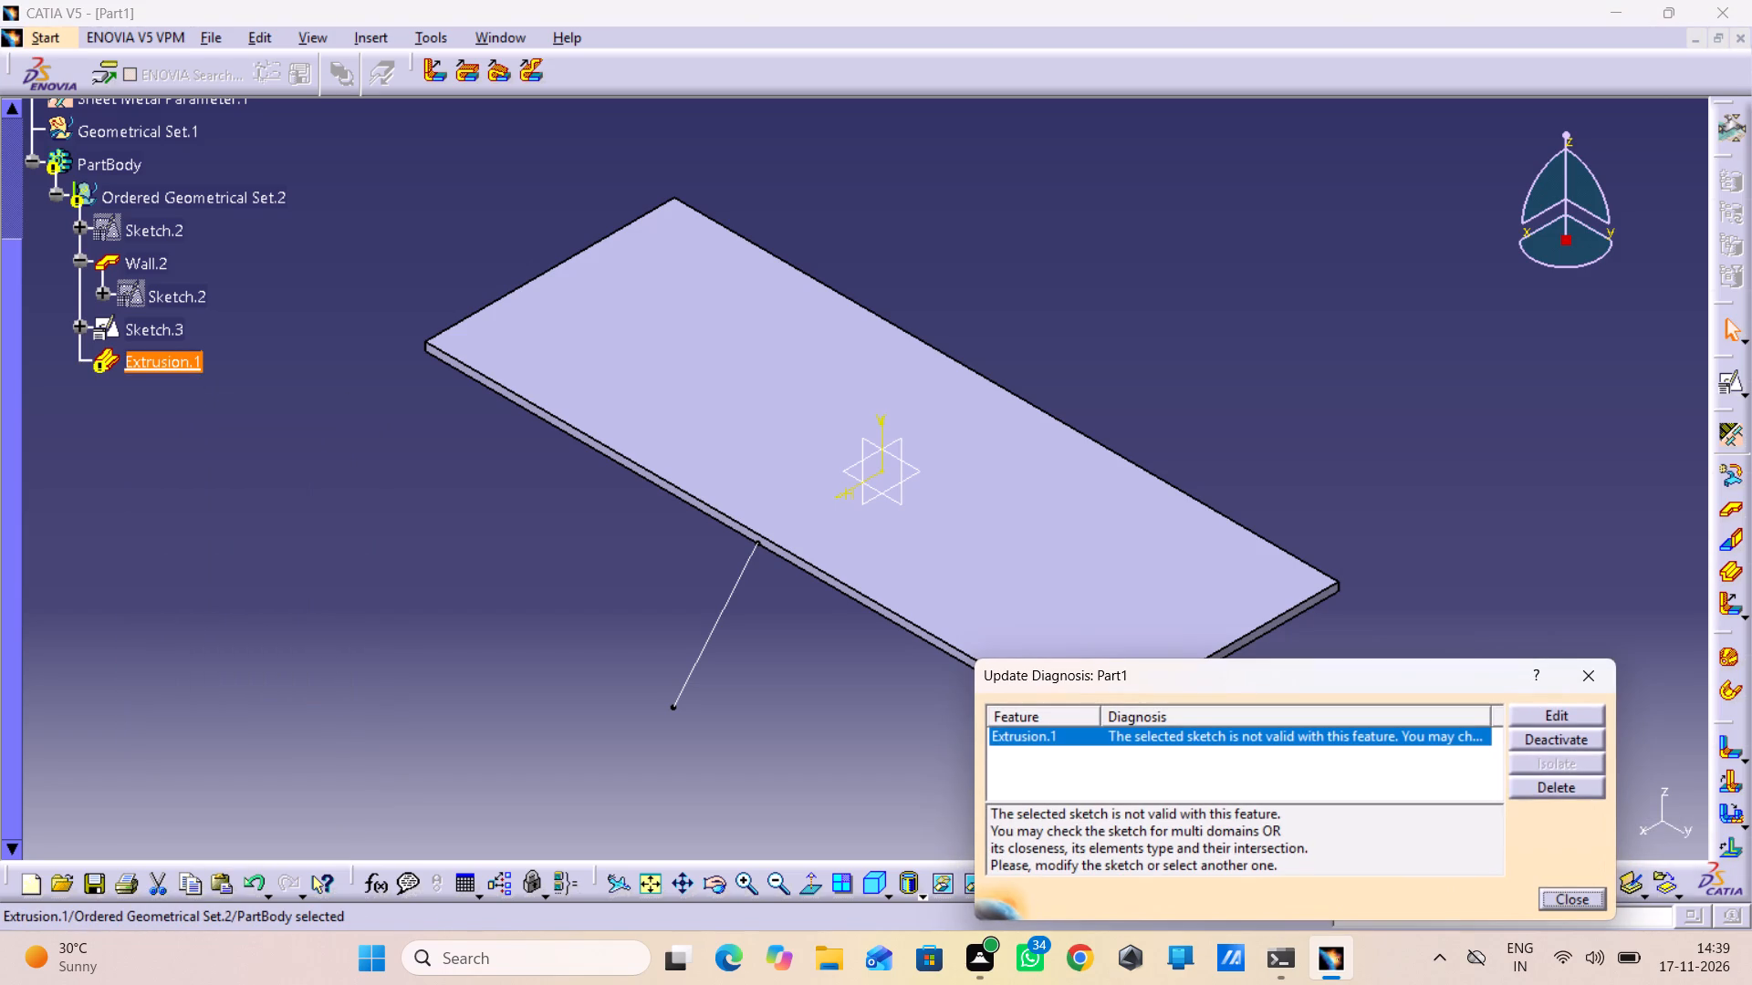
# Dismiss the update diagnosis and delete Extrusion.1 from the ordered geometrical set, keeping its parents.
pyautogui.click(1555, 890)
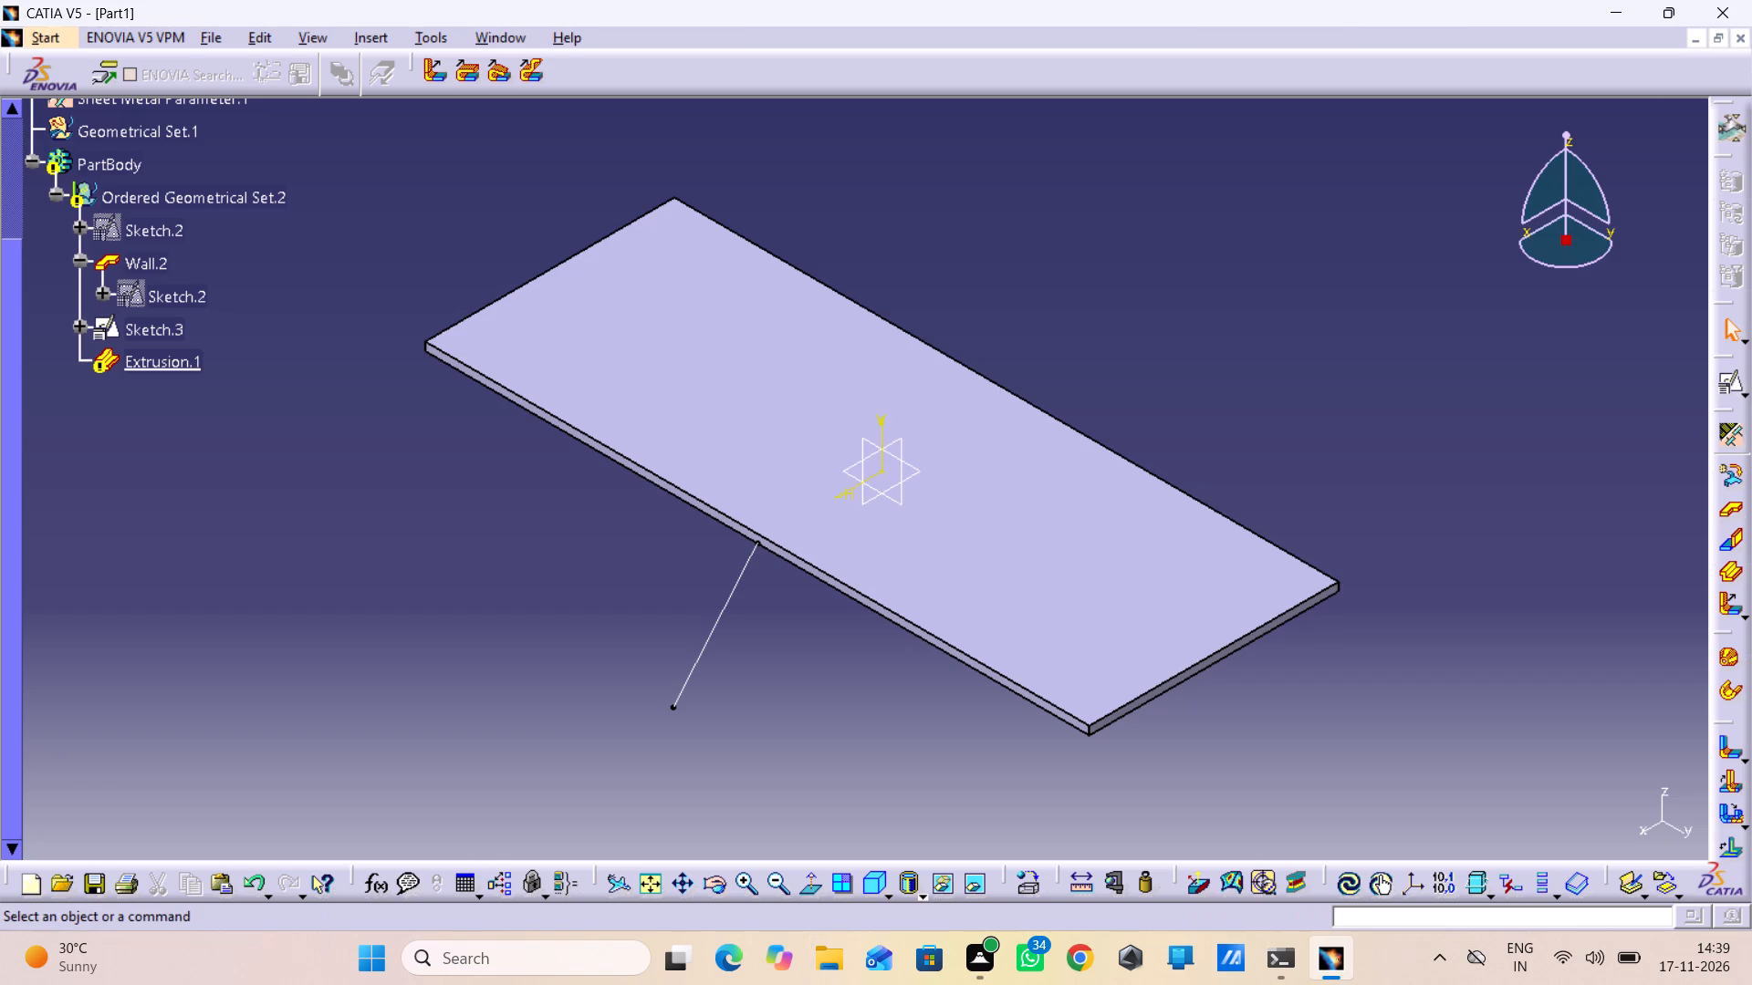
pyautogui.rightClick(141, 365)
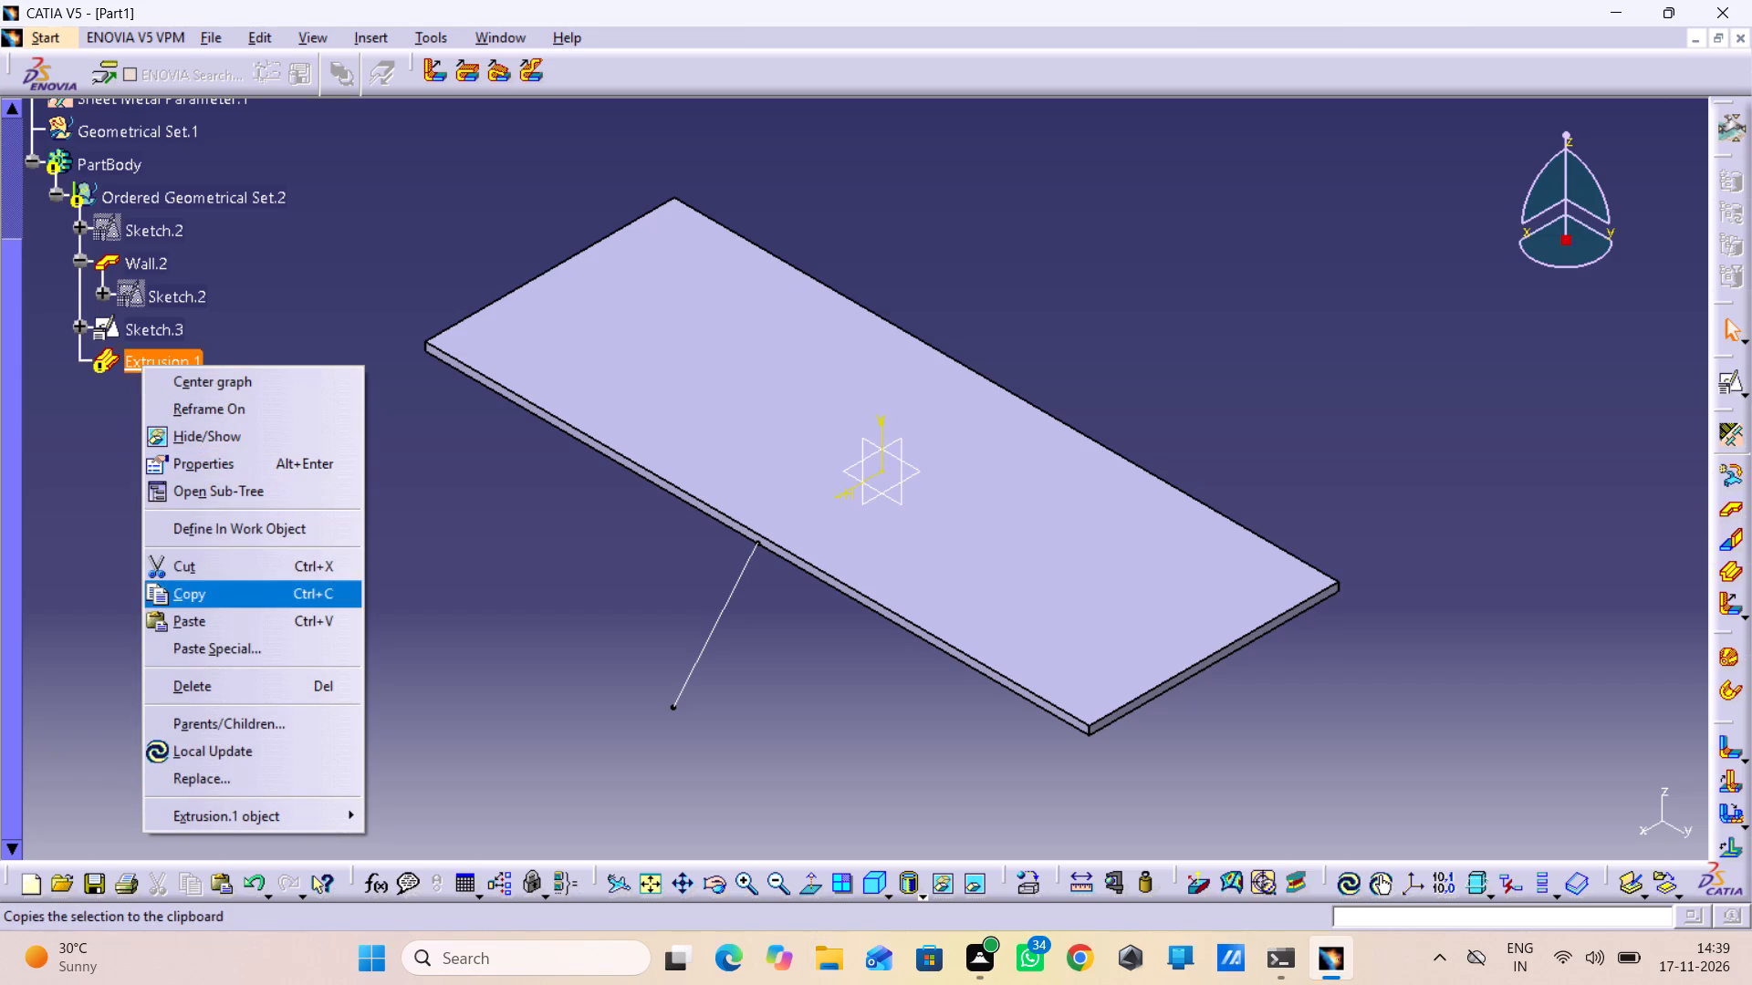
pyautogui.click(203, 523)
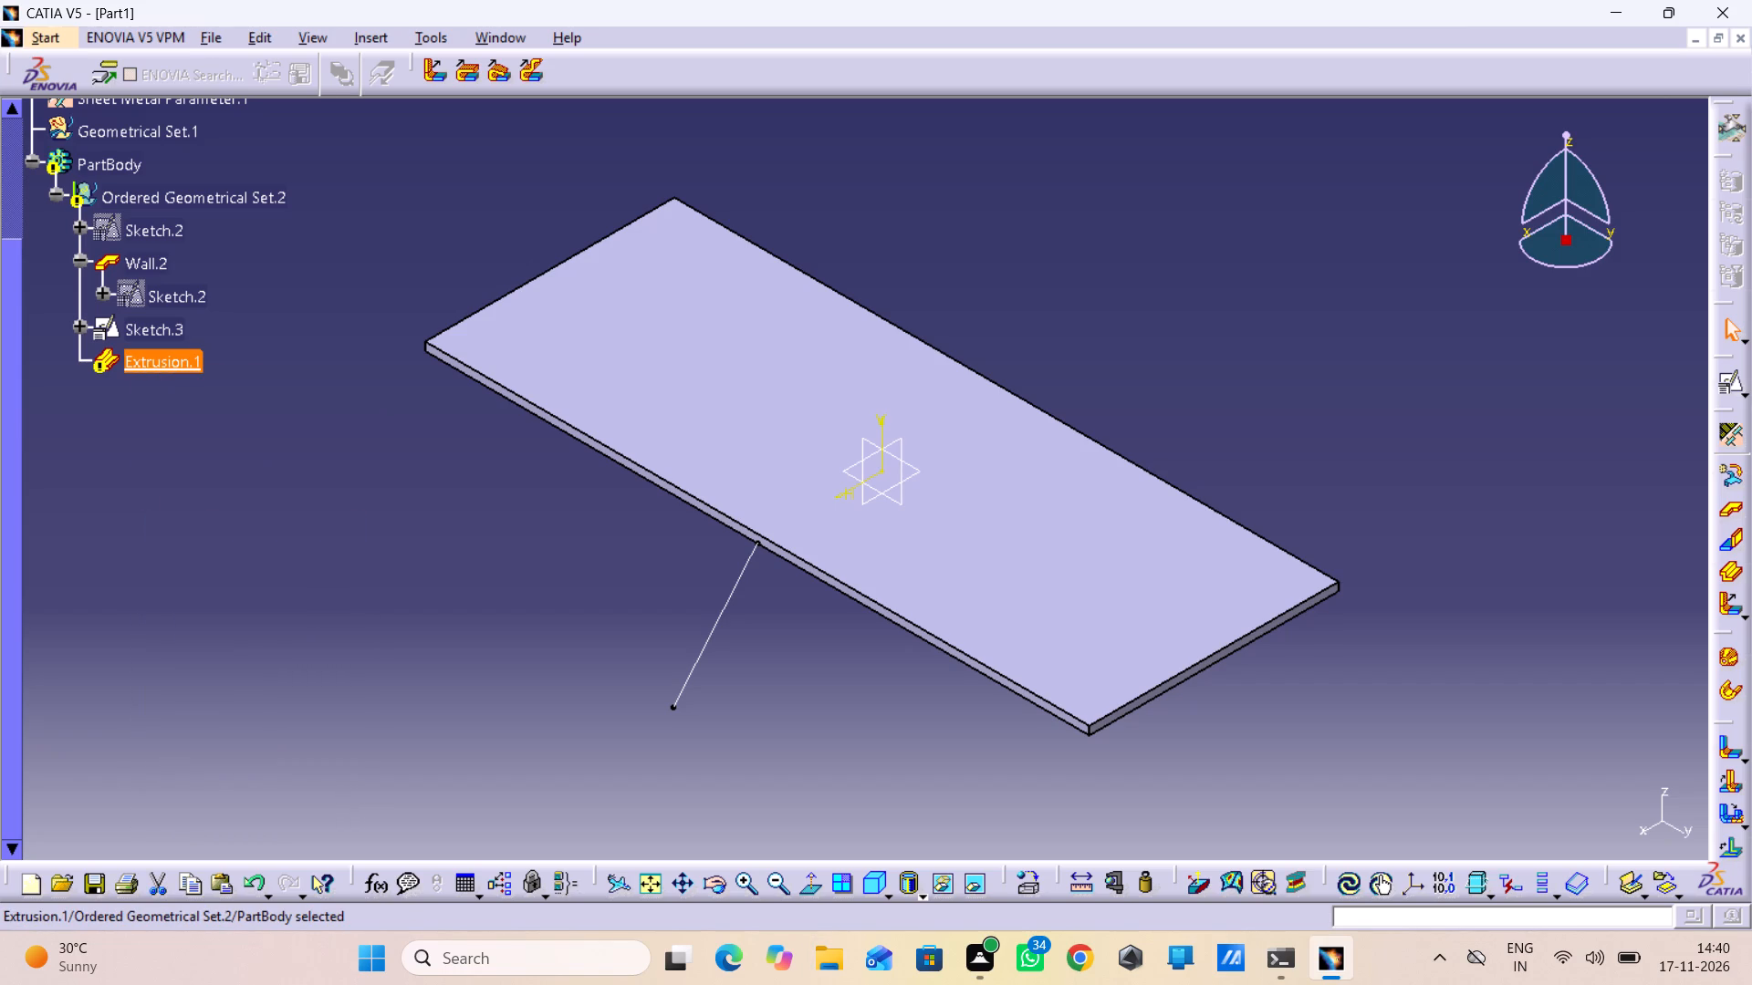
pyautogui.rightClick(149, 360)
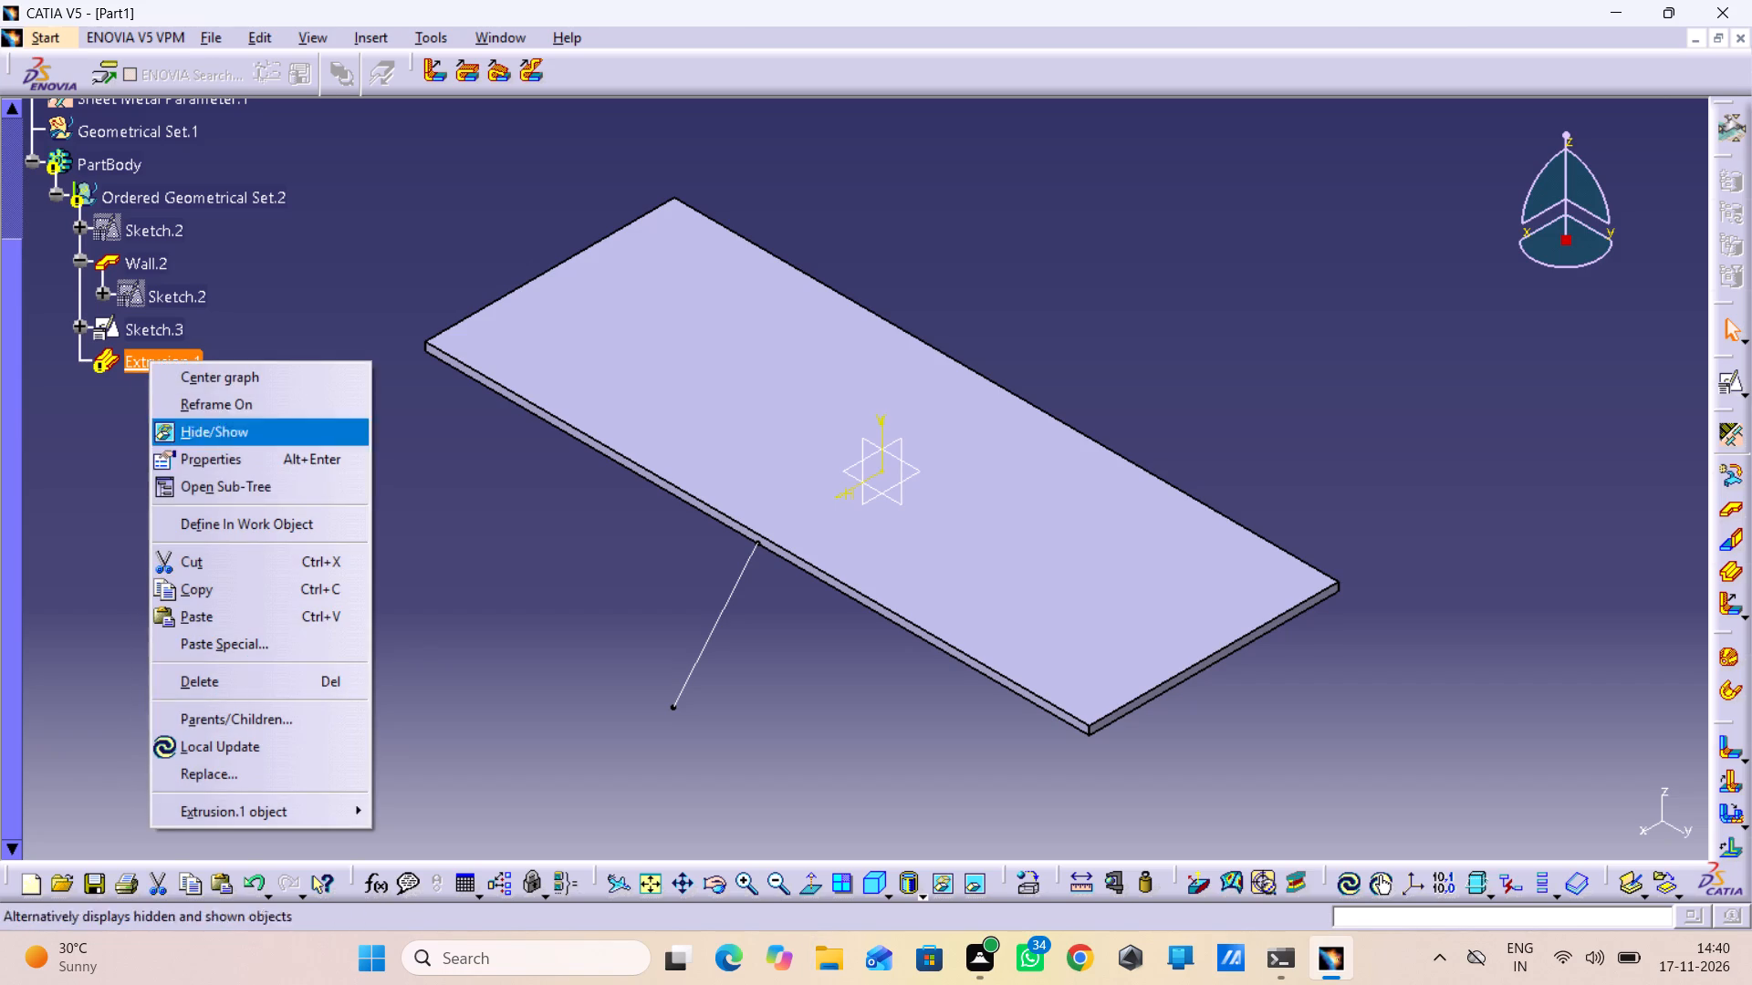
pyautogui.click(220, 527)
pyautogui.rightClick(149, 361)
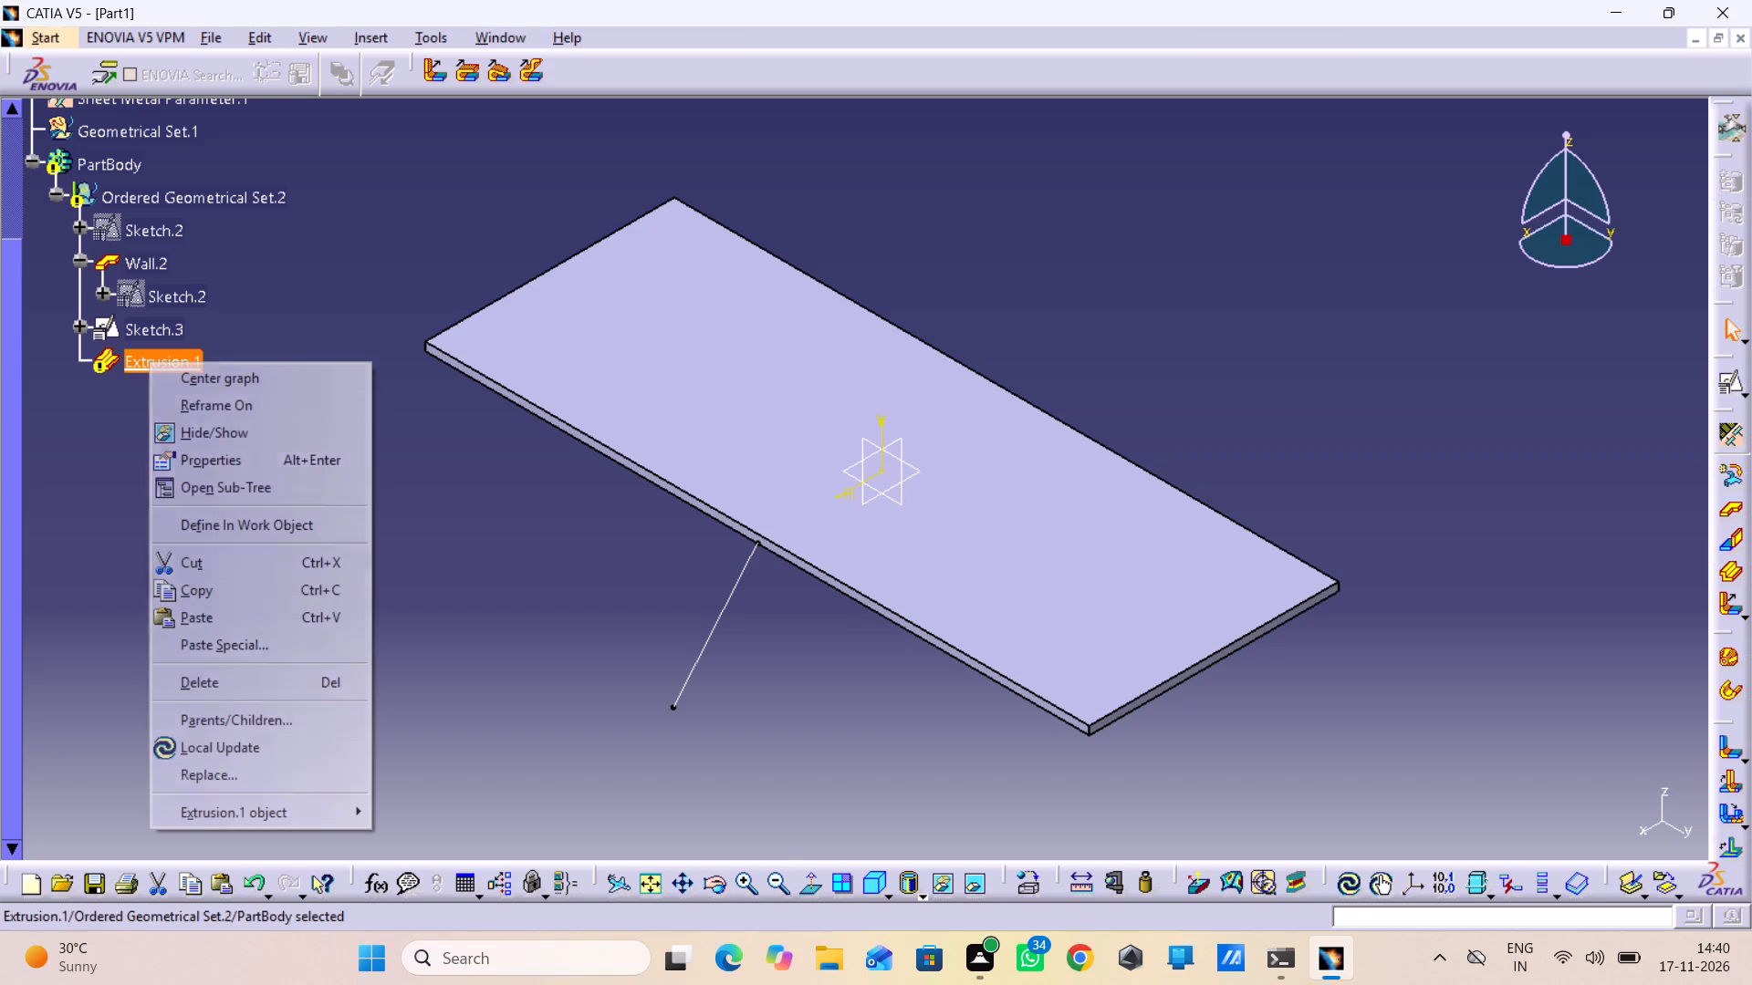
pyautogui.click(236, 696)
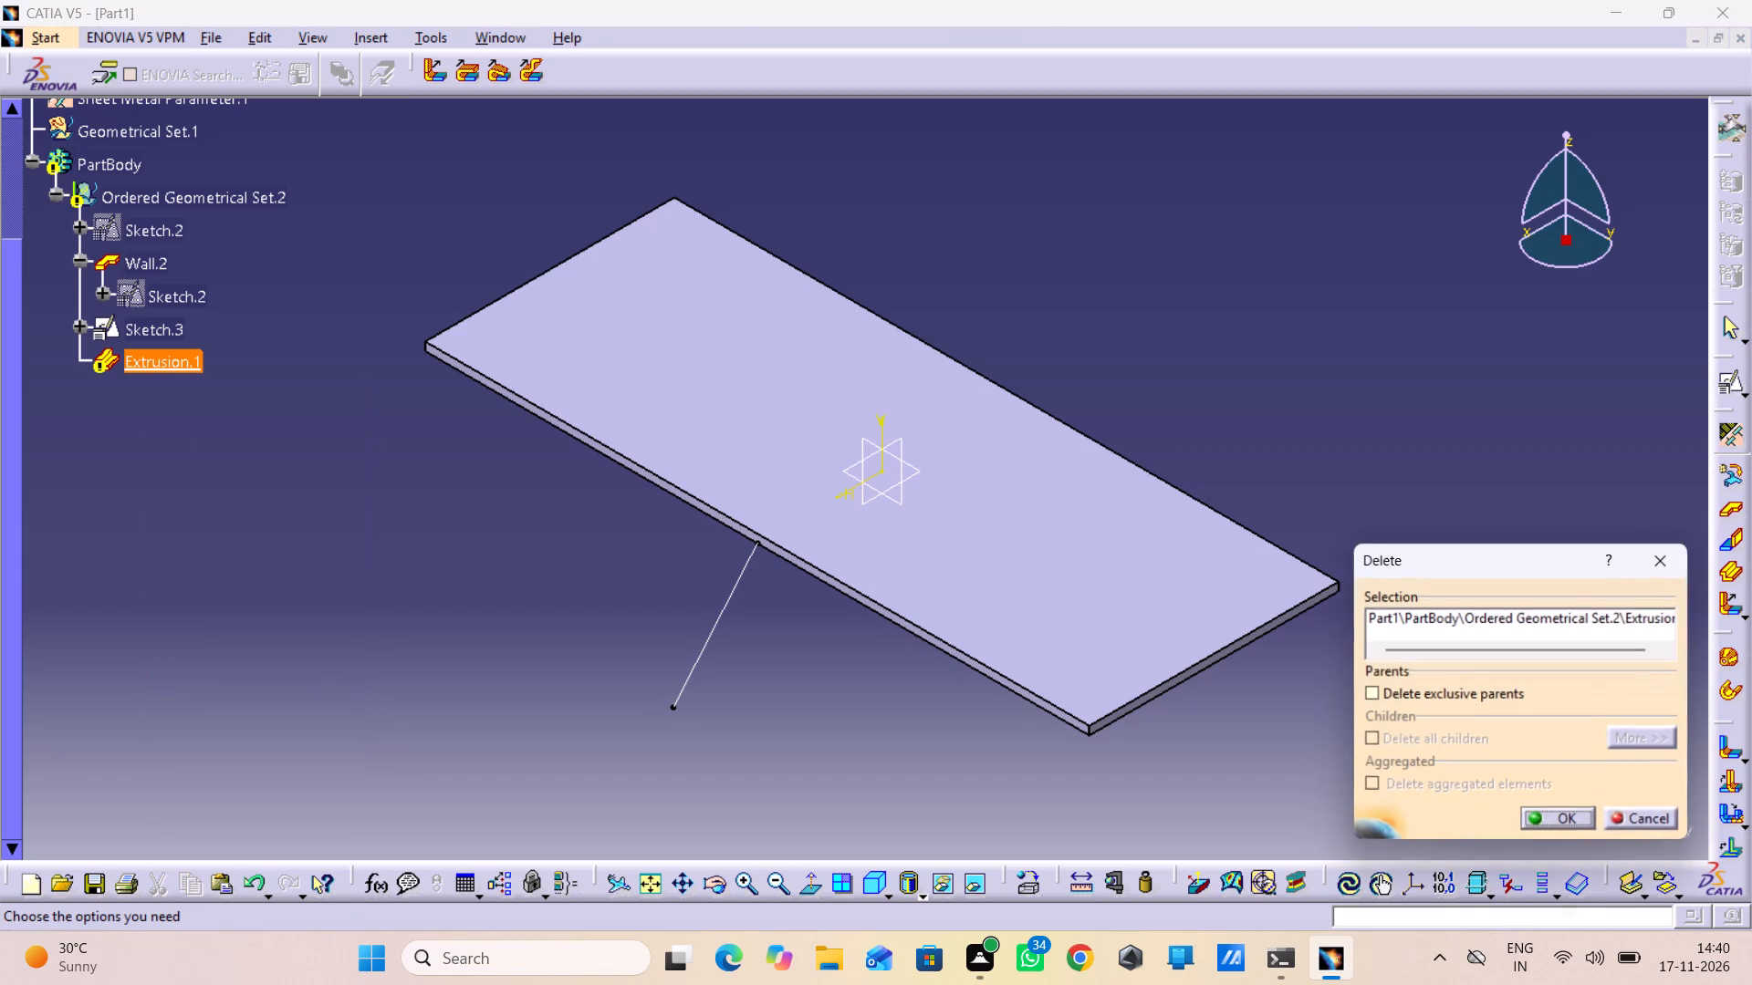
pyautogui.click(1577, 814)
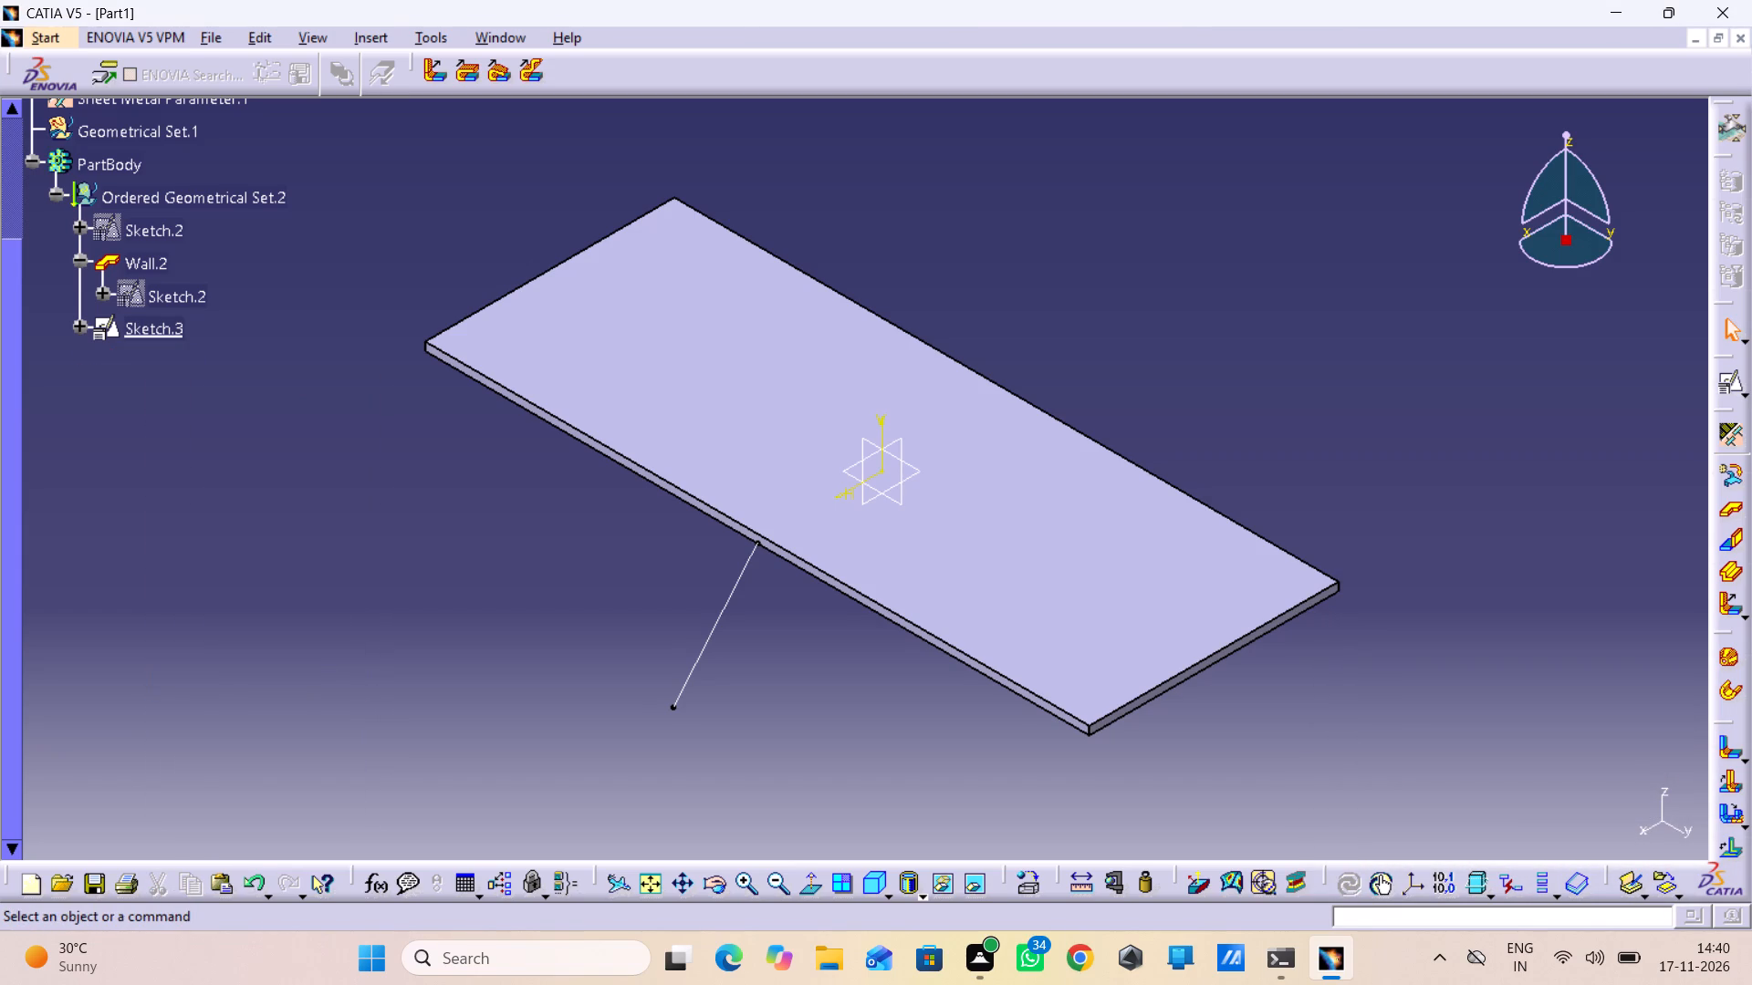
# Open Sketch.3 for editing and delete the two coincidence constraints at the angled line's upper endpoint.
pyautogui.moveTo(1065, 731); pyautogui.dragTo(853, 576, button='middle')
pyautogui.moveTo(1065, 730); pyautogui.dragTo(853, 576, button='right')
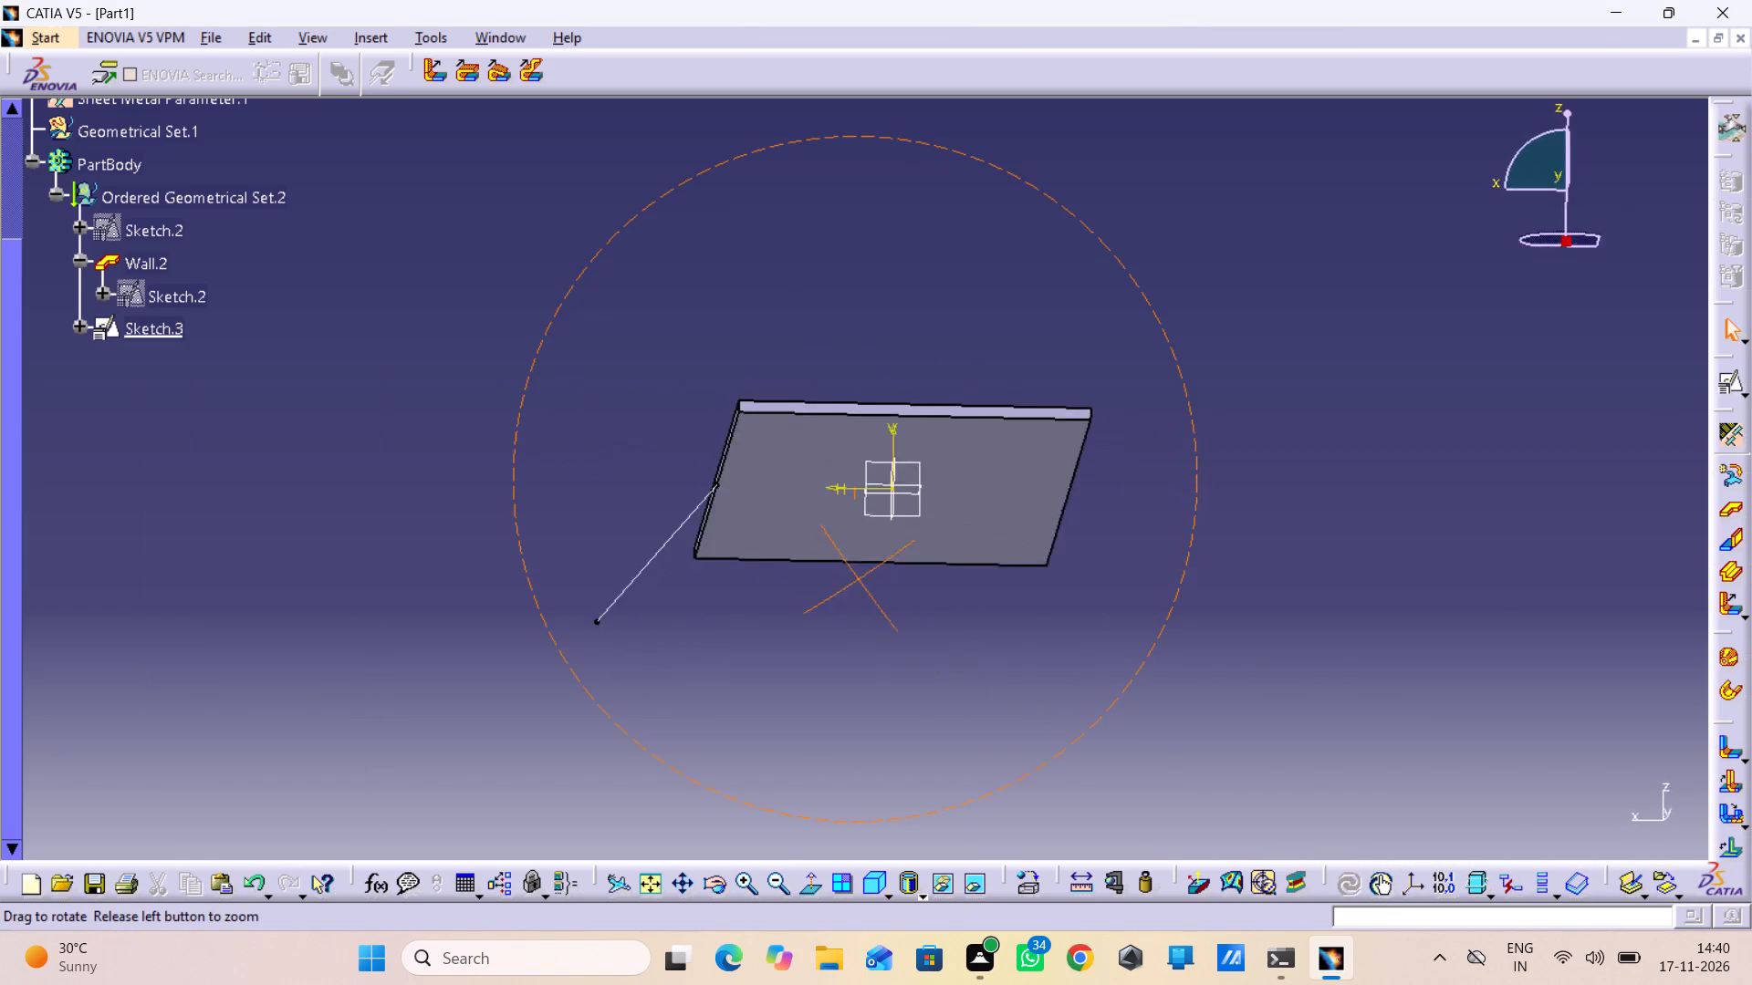
pyautogui.moveTo(853, 576); pyautogui.dragTo(805, 650, button='right')
pyautogui.moveTo(853, 576); pyautogui.dragTo(805, 650, button='middle')
pyautogui.doubleClick(148, 322)
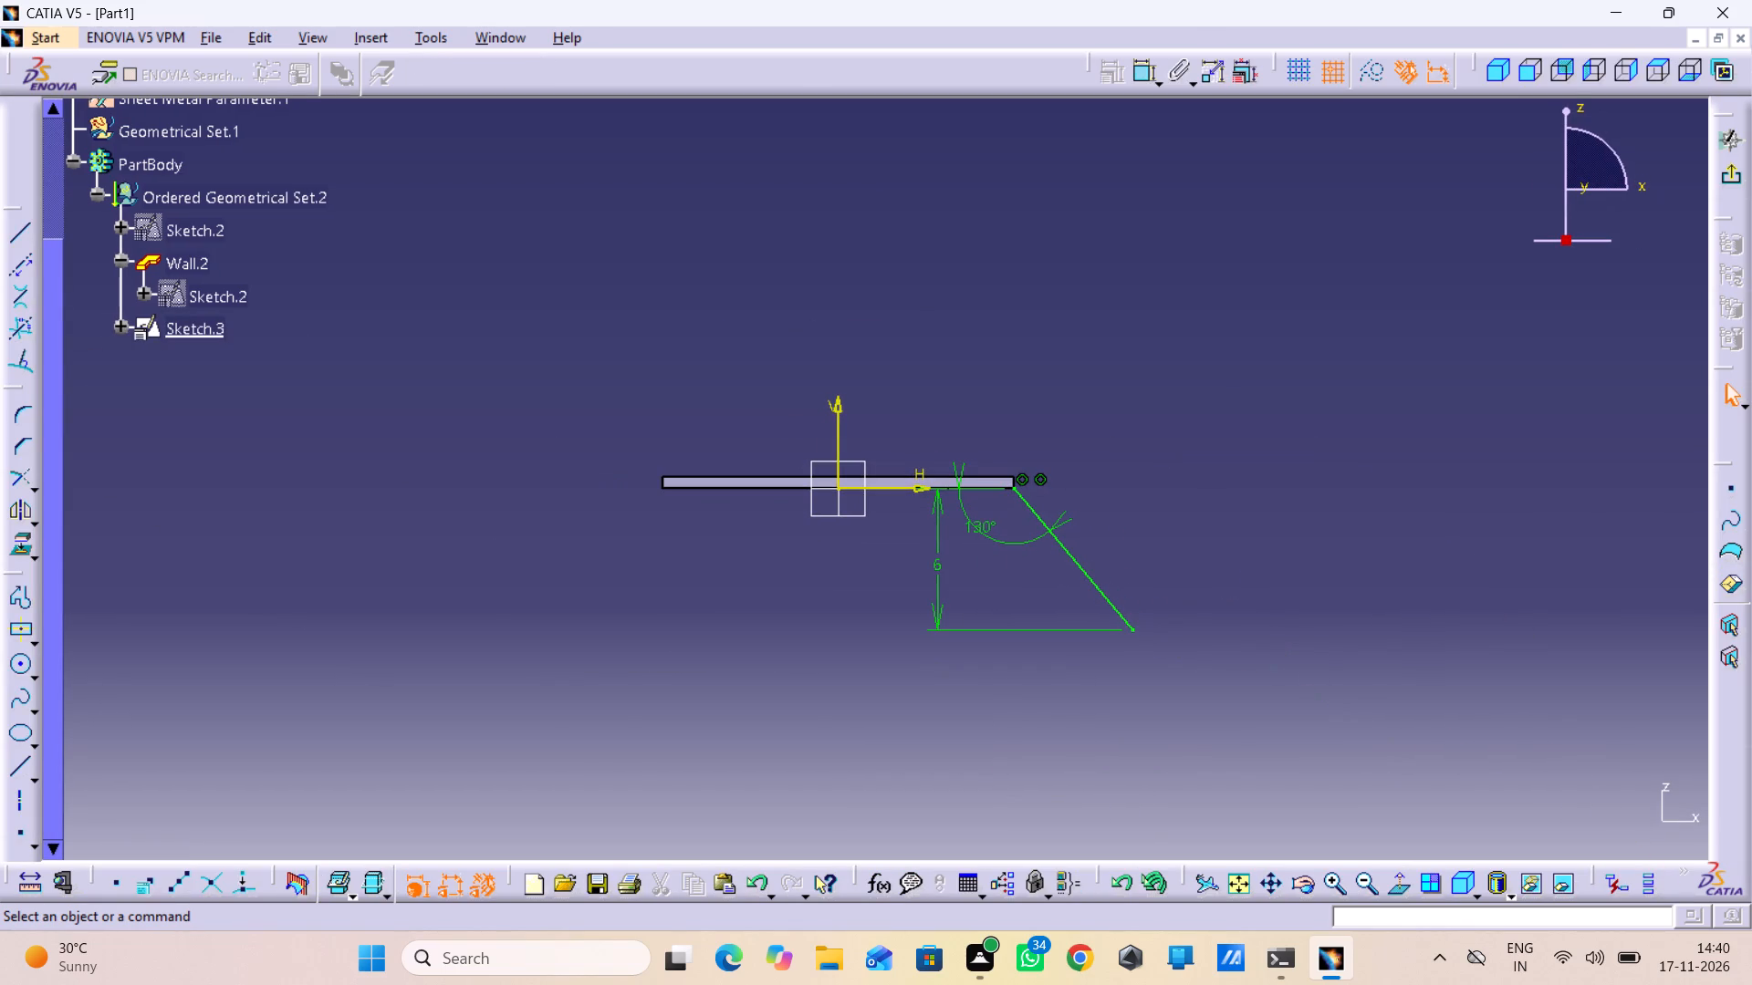
pyautogui.rightClick(1038, 480)
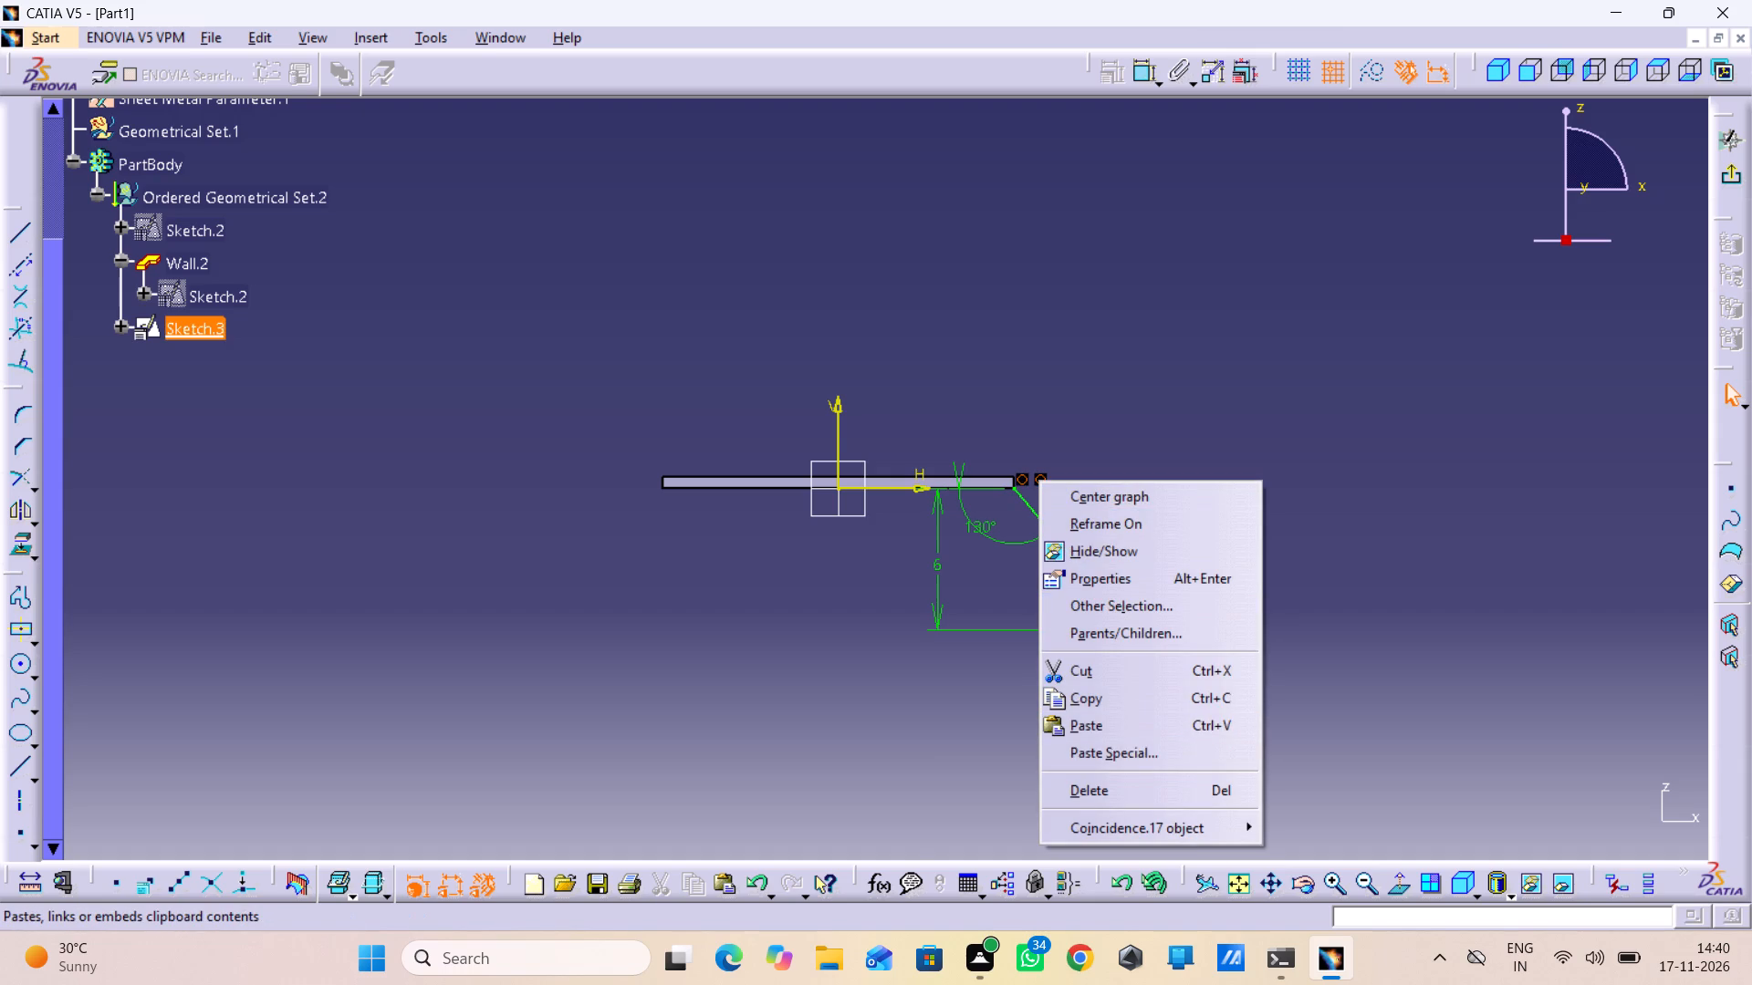
pyautogui.click(1119, 785)
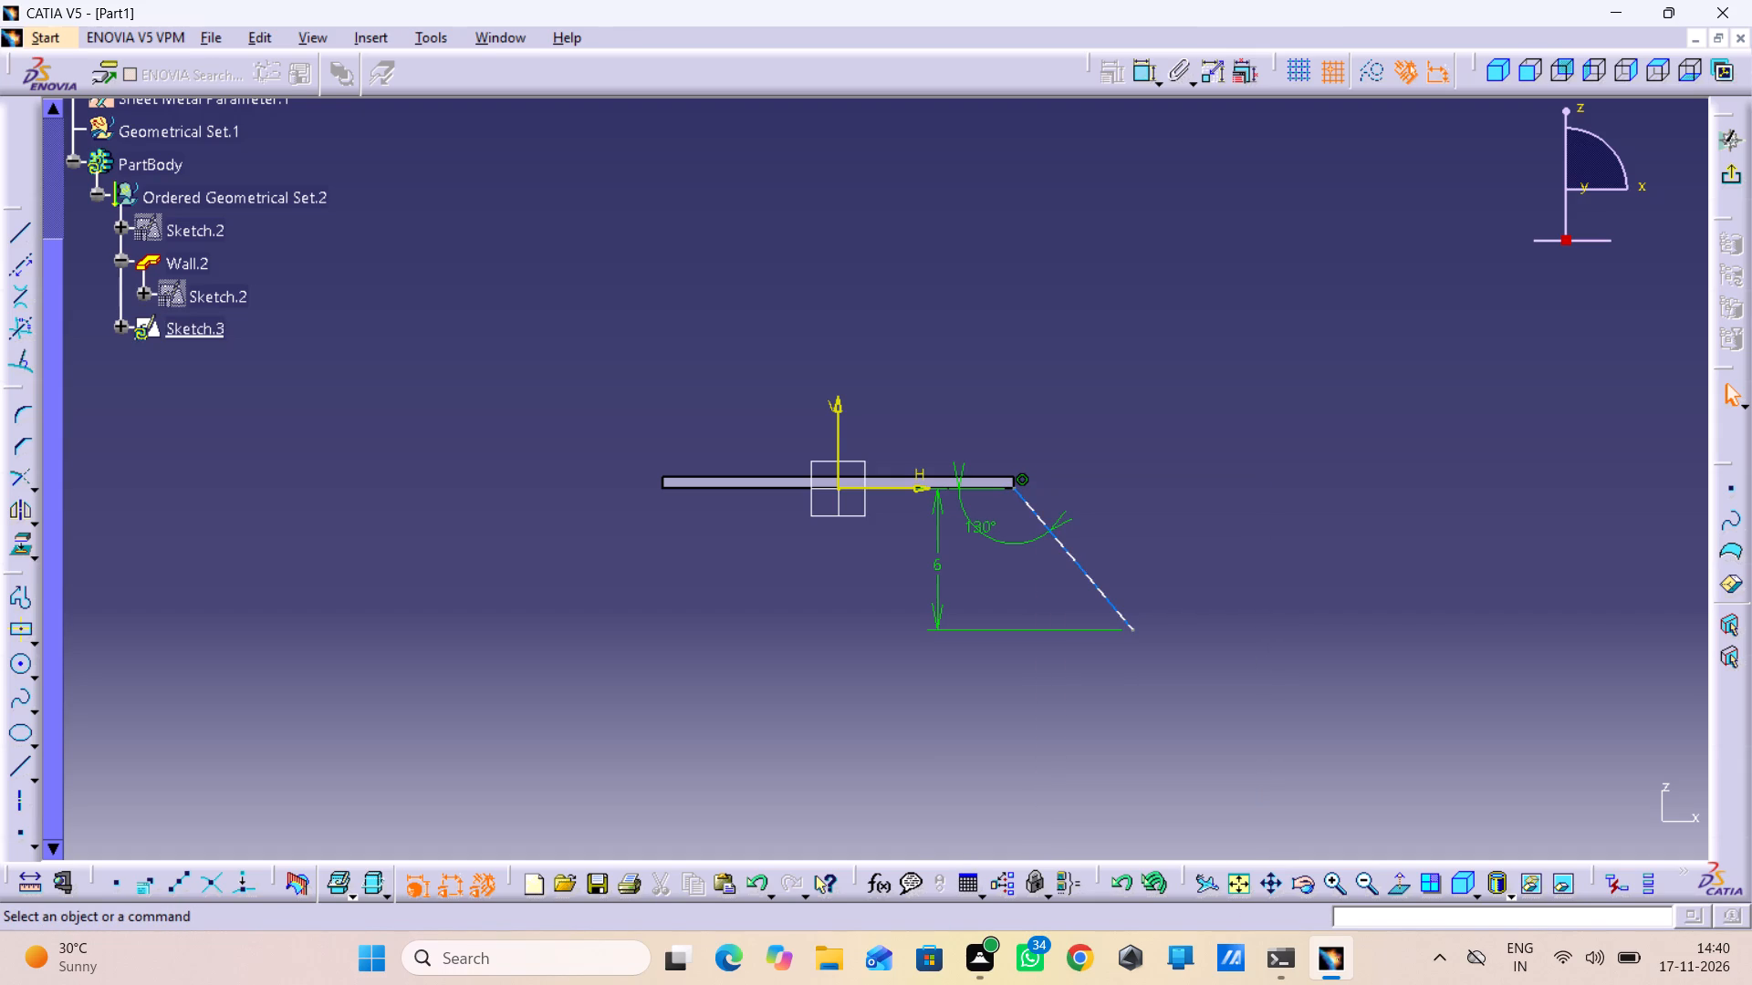
pyautogui.rightClick(1020, 477)
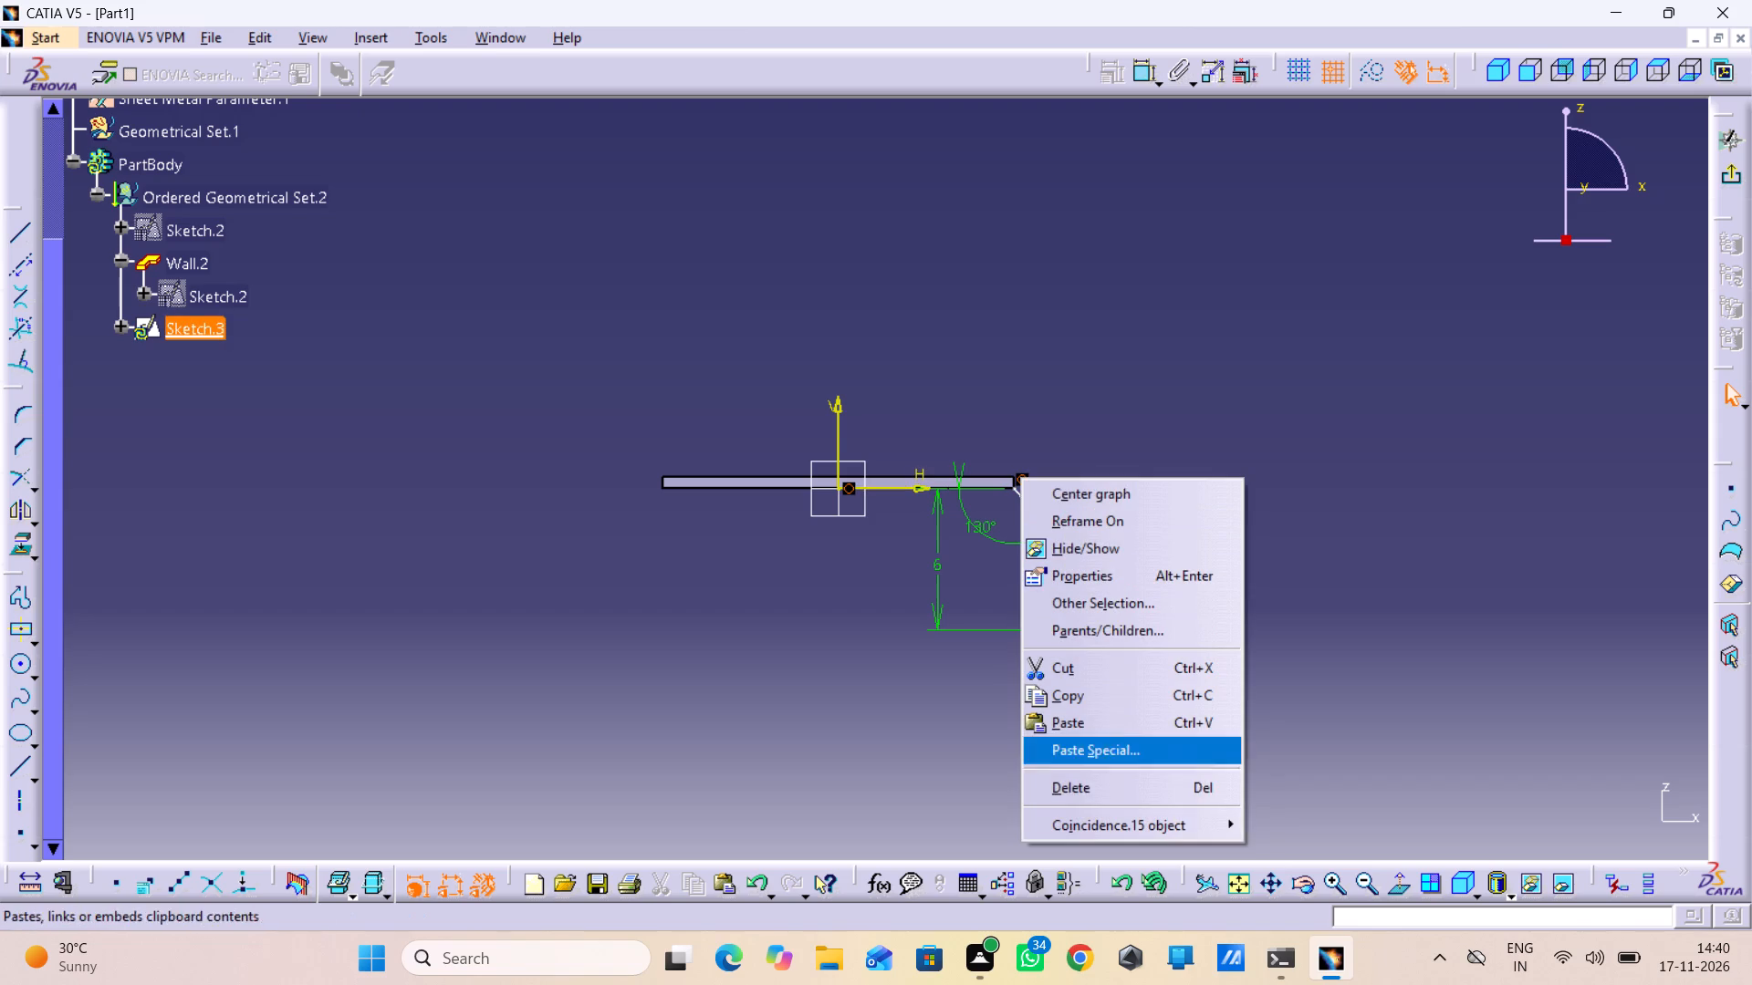
pyautogui.click(1091, 783)
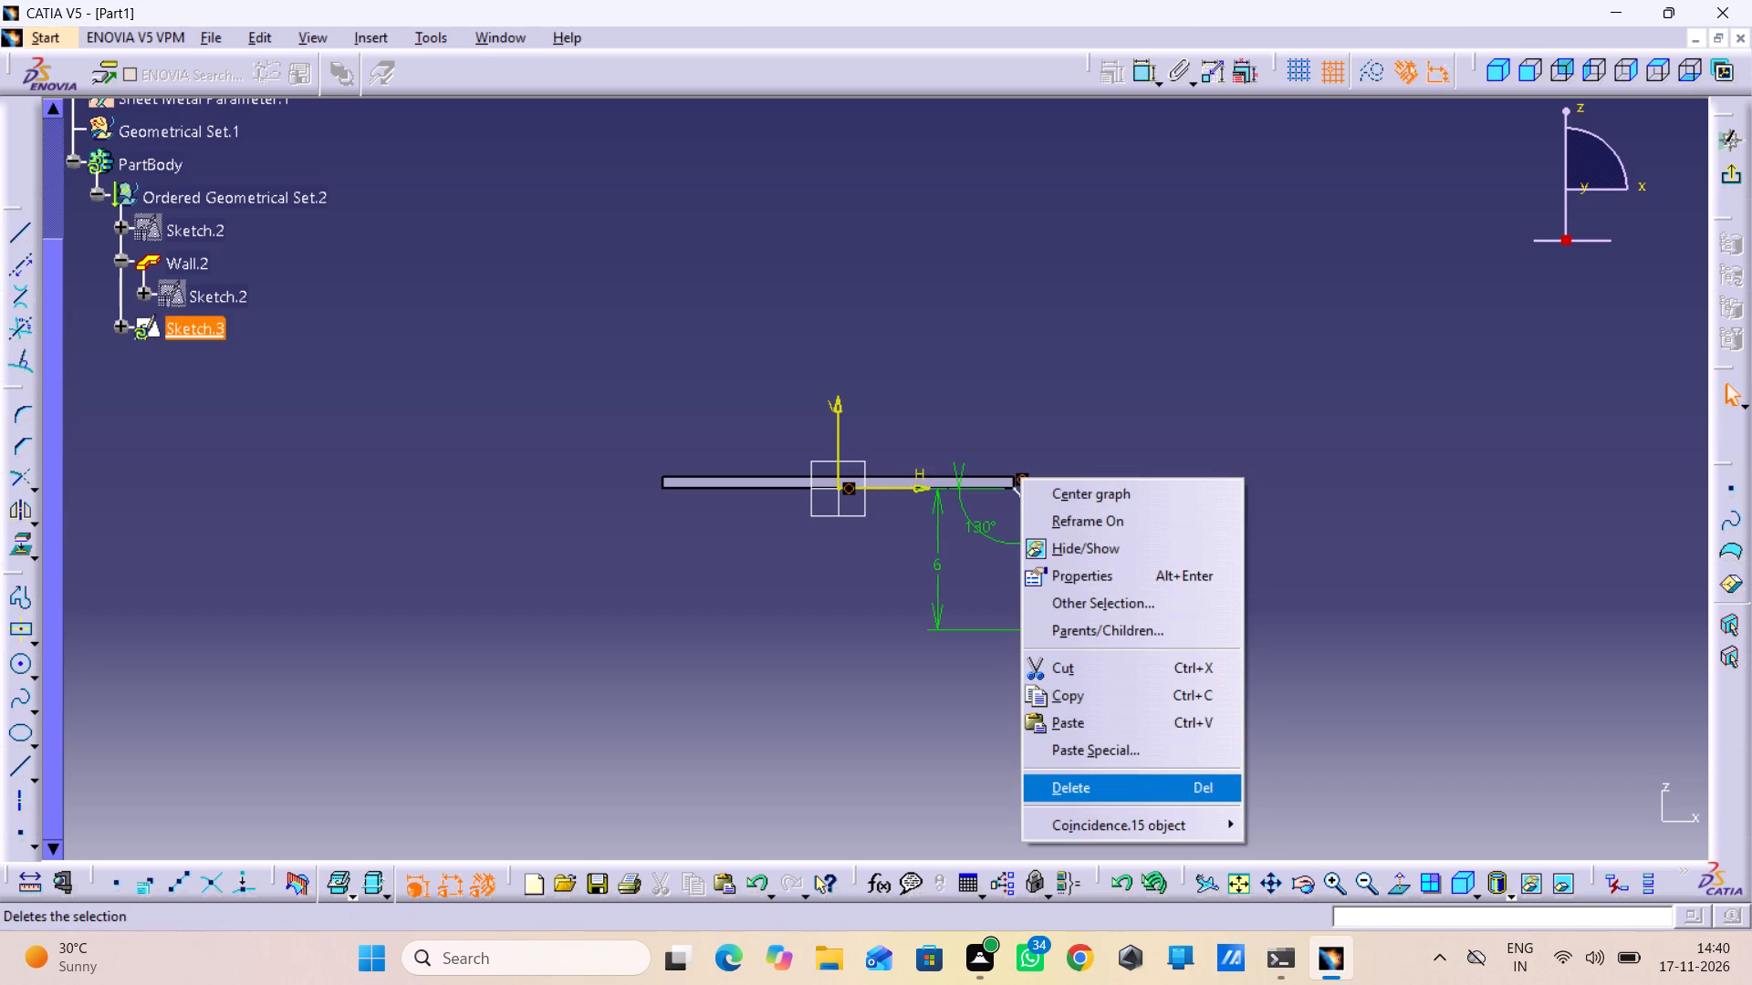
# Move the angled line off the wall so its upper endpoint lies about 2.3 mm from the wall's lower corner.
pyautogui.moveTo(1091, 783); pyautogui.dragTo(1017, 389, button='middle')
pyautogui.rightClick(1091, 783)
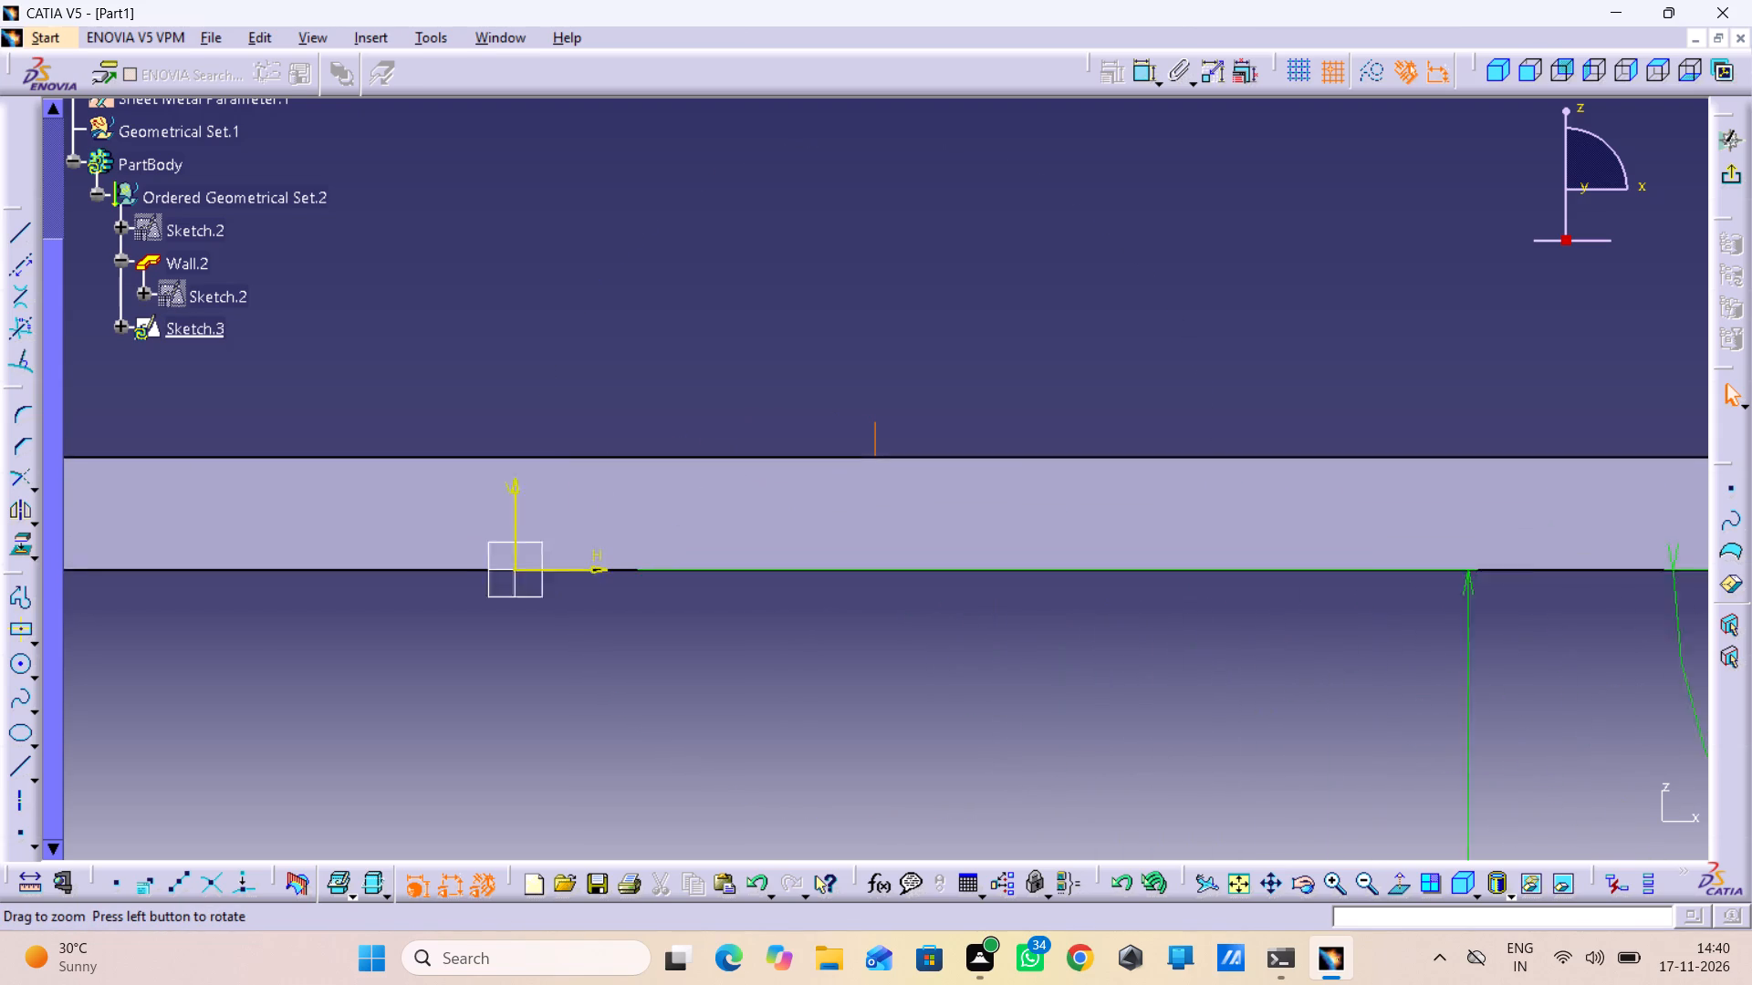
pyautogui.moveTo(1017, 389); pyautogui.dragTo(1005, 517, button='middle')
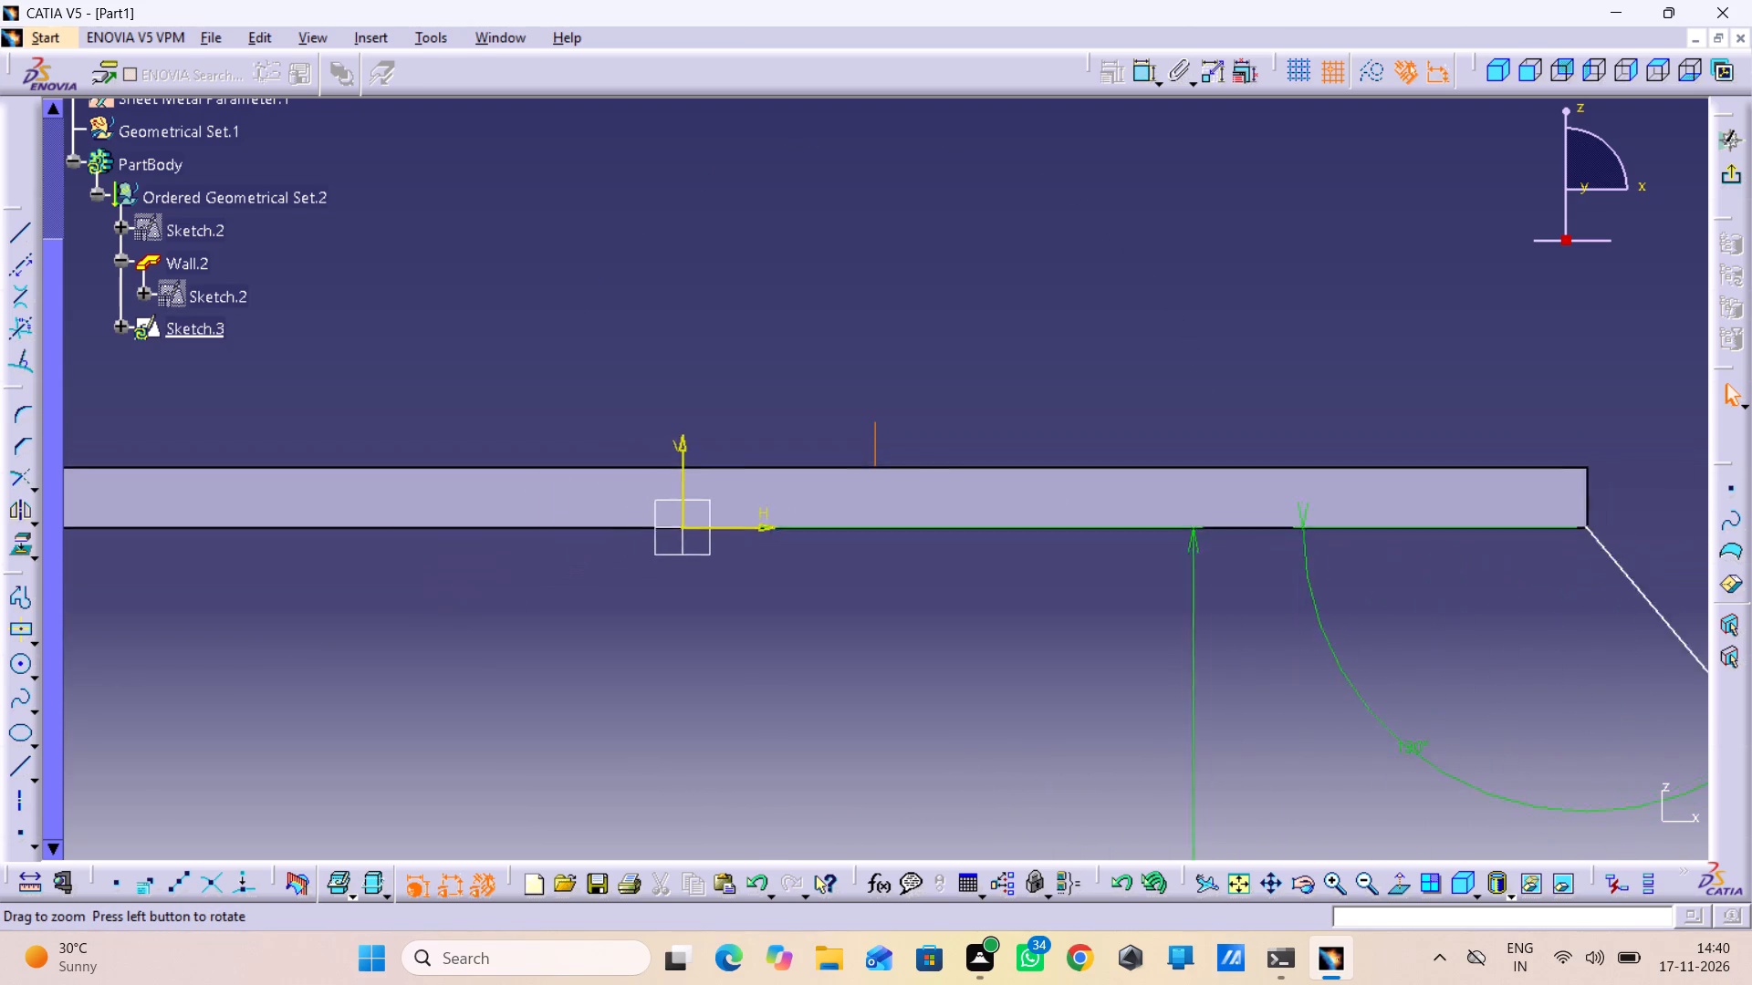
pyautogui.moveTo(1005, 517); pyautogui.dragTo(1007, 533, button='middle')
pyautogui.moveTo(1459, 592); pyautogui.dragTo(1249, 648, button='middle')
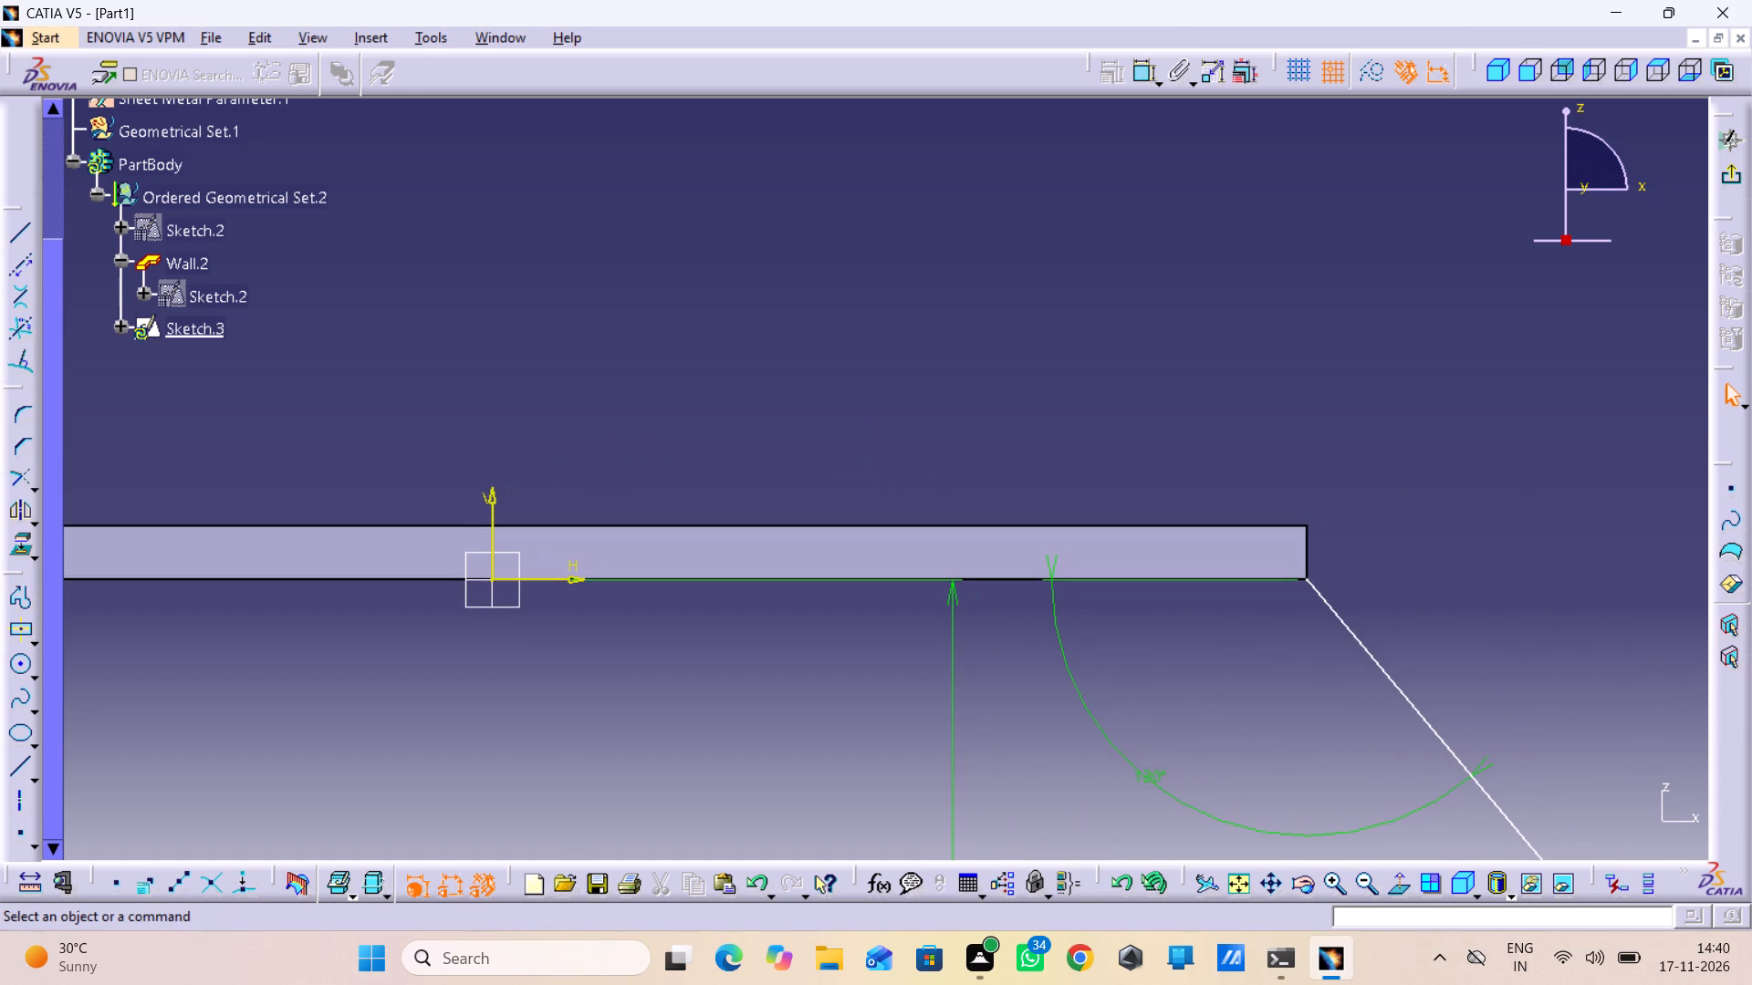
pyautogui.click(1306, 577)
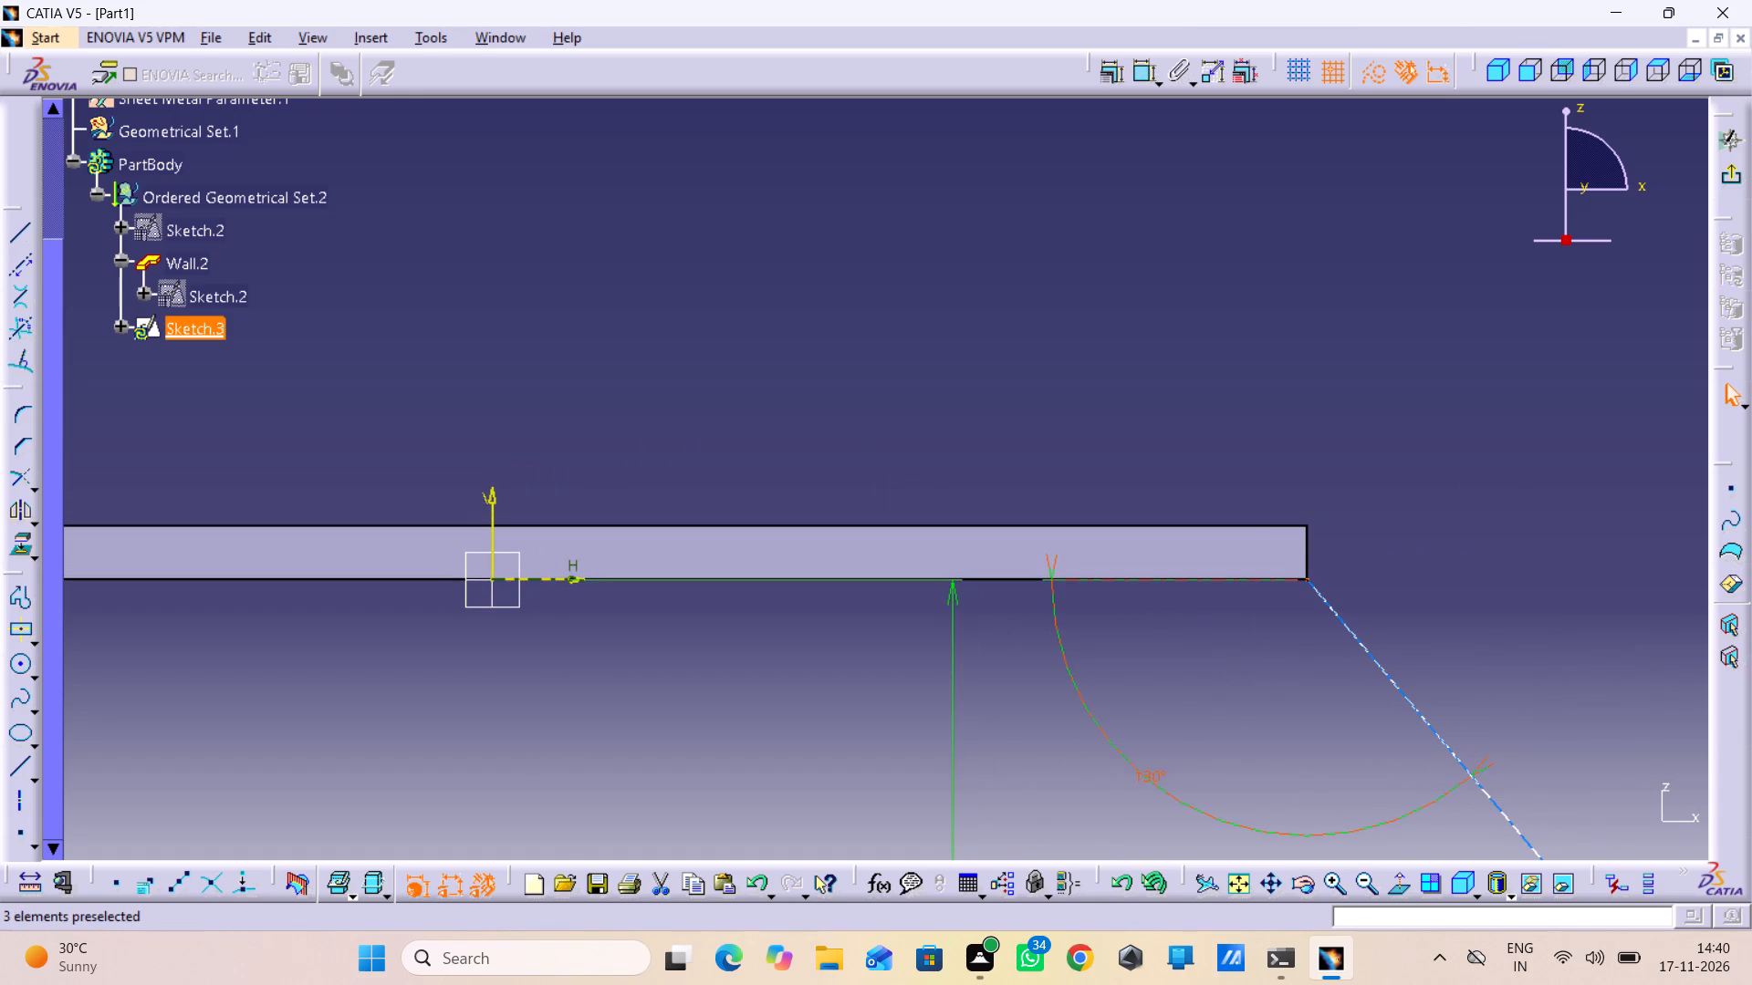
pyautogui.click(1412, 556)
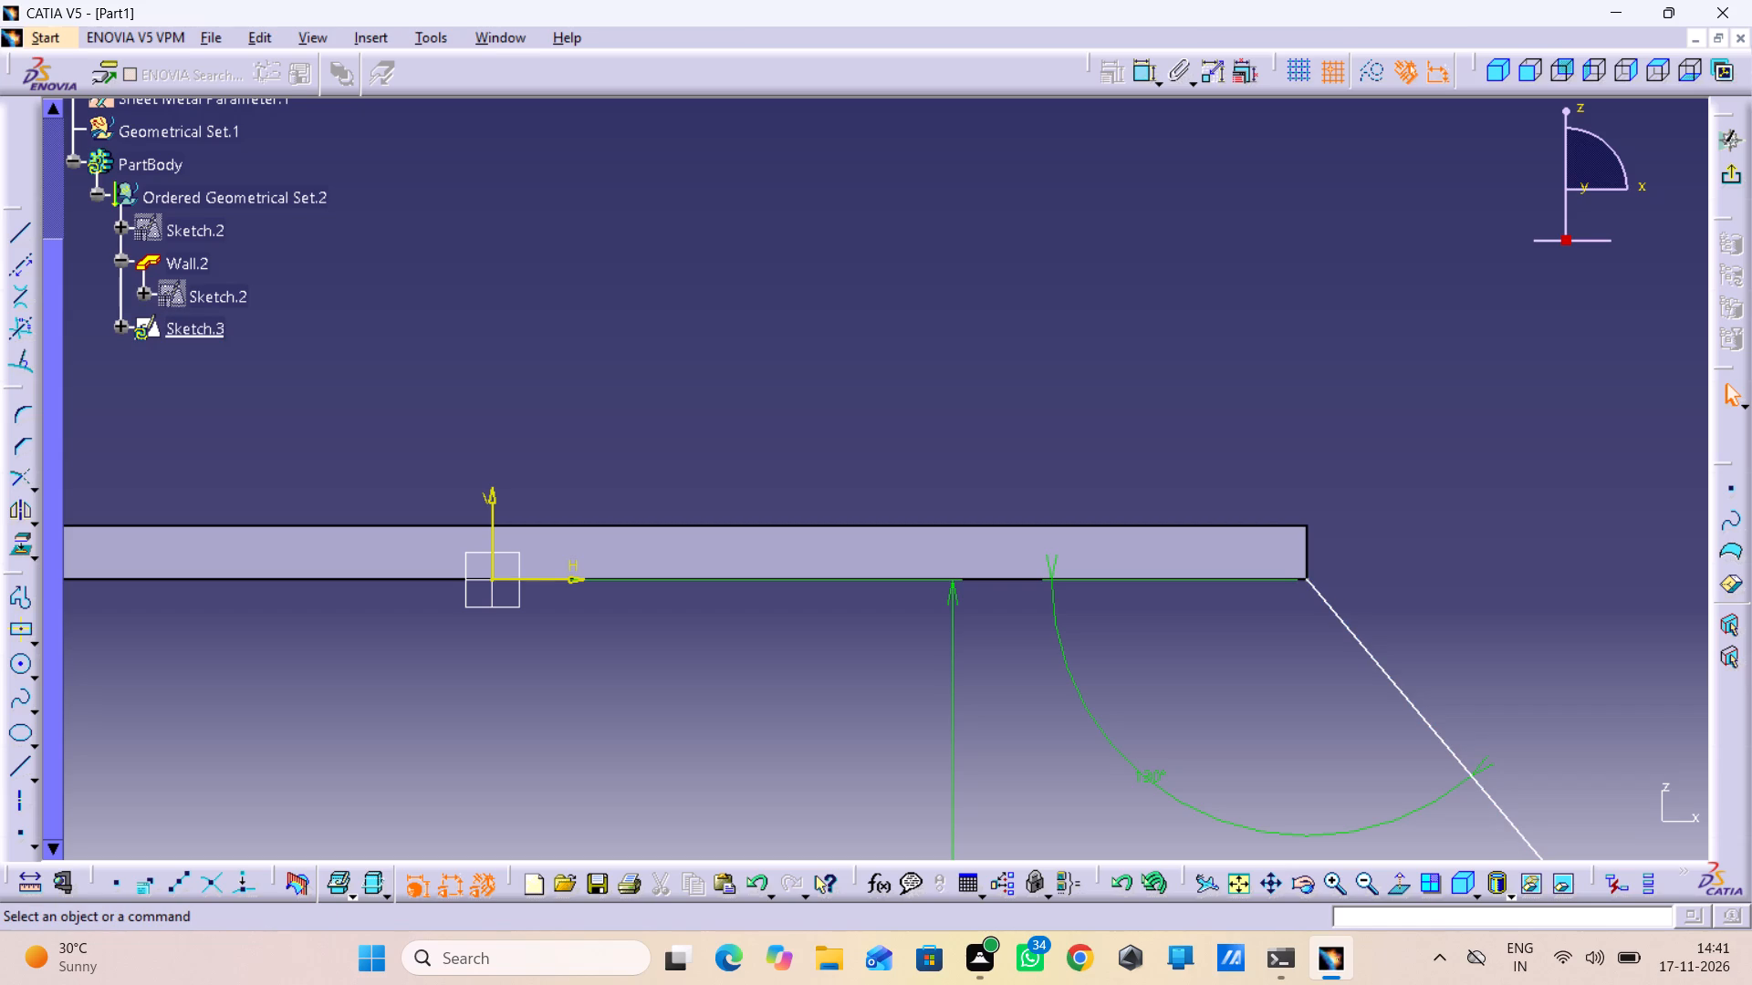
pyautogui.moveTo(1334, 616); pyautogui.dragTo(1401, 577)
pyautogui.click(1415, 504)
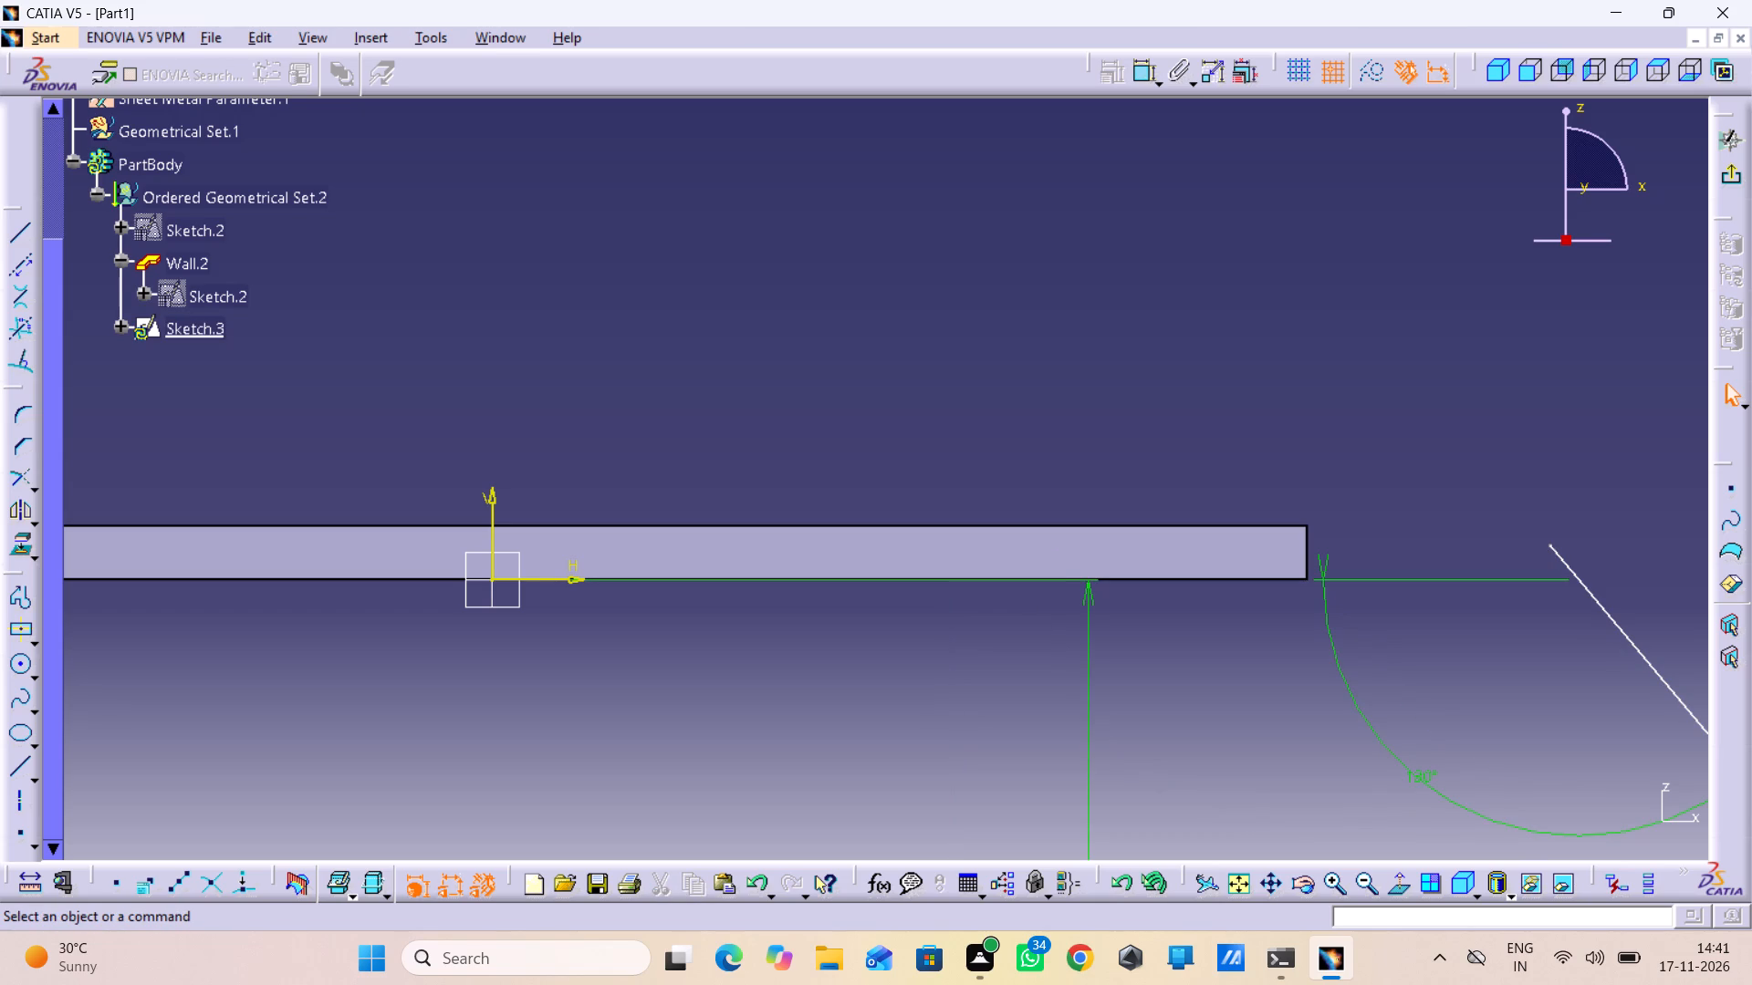
# Constrain the angled line's upper endpoint coincident with the wall's lower corner and exit the sketch.
pyautogui.doubleClick(1149, 81)
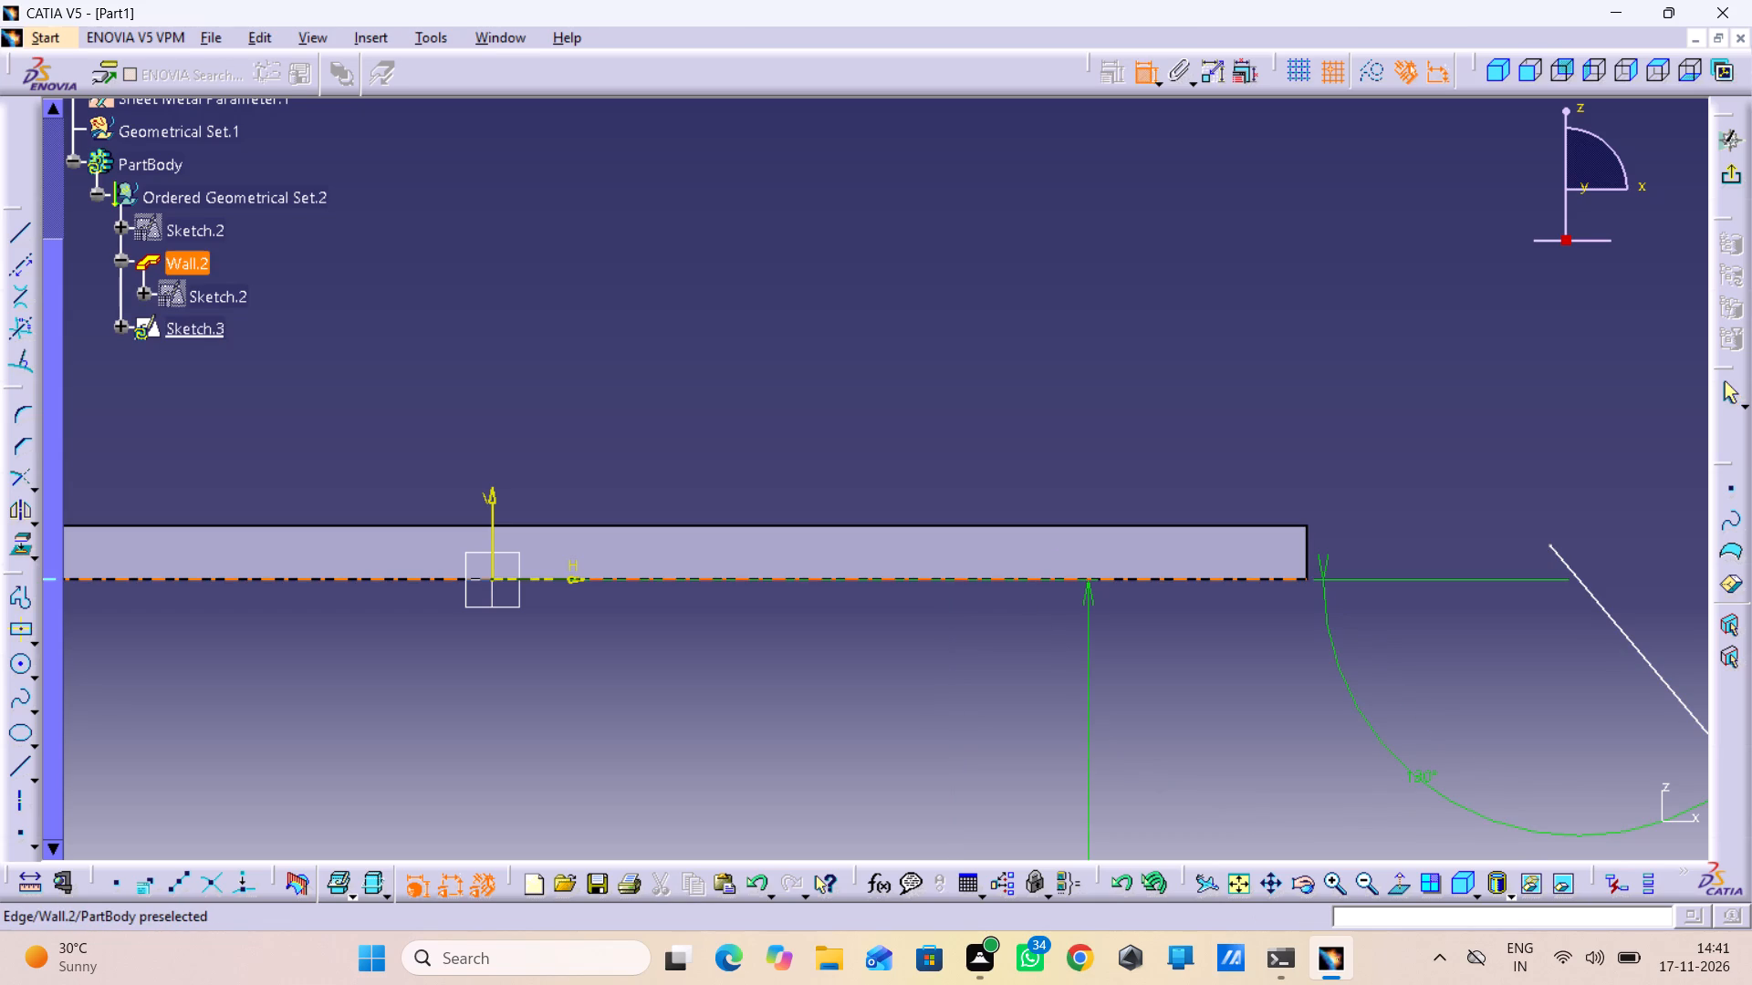
pyautogui.moveTo(1303, 570); pyautogui.dragTo(1272, 482, button='middle')
pyautogui.rightClick(1303, 567)
pyautogui.moveTo(1307, 752); pyautogui.dragTo(550, 509, button='middle')
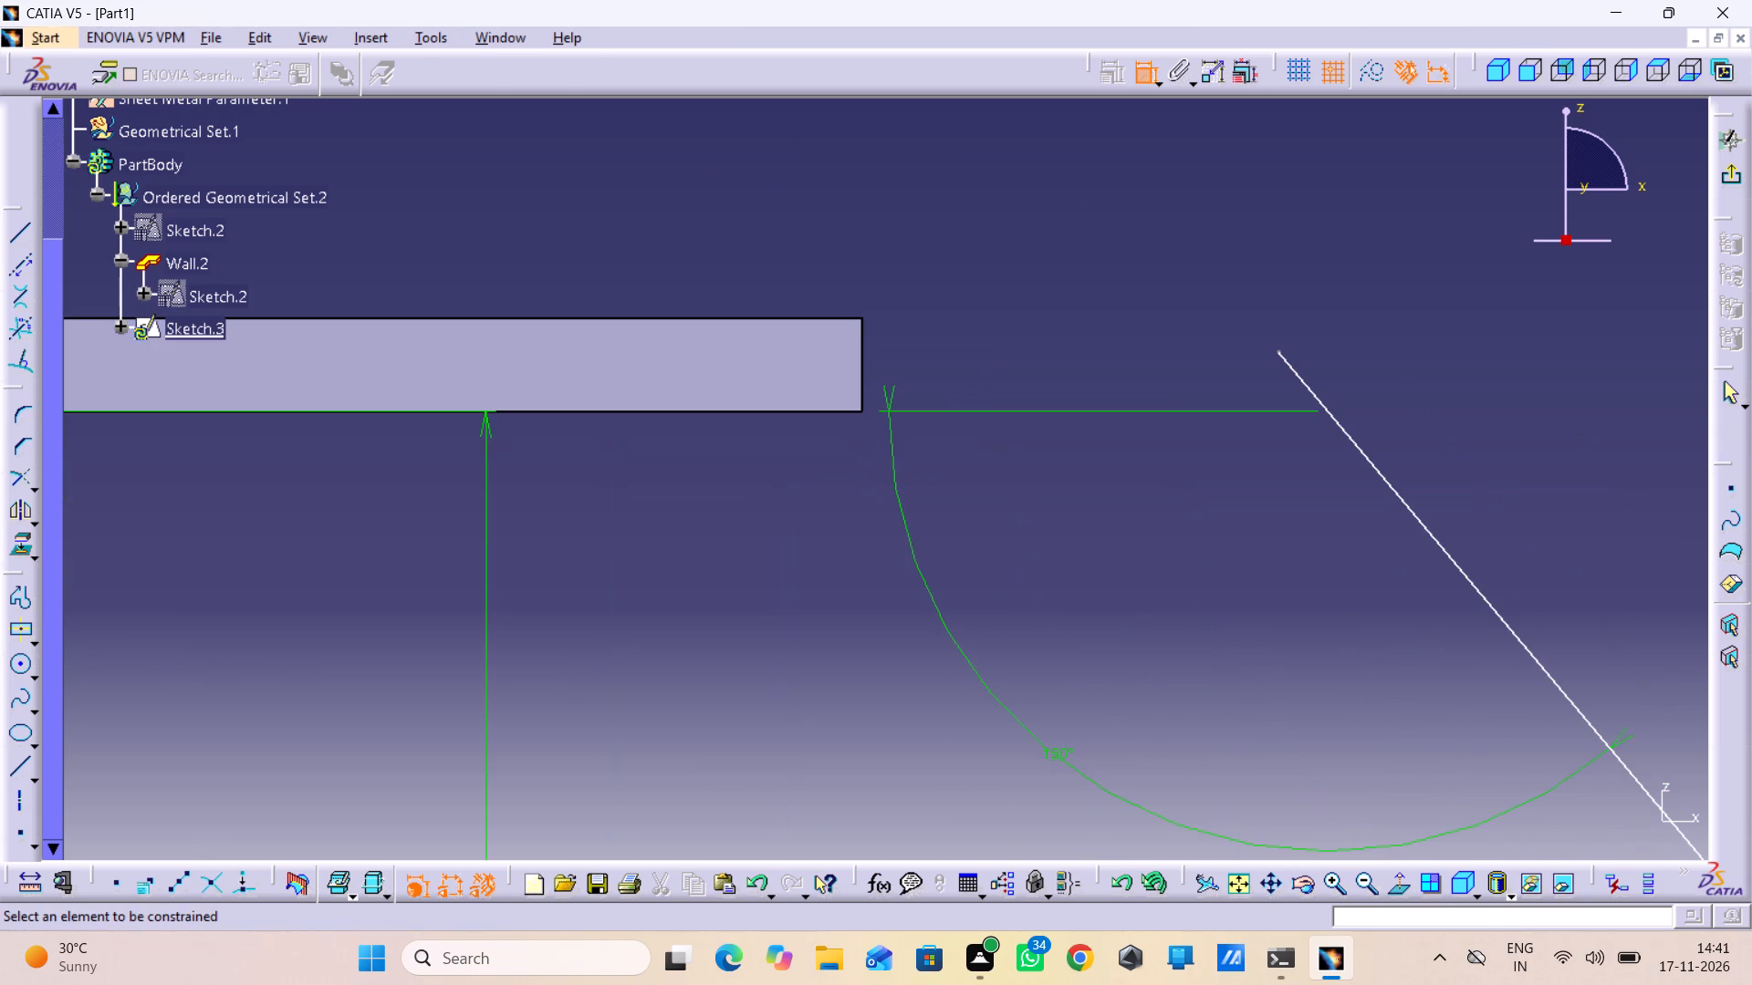
pyautogui.click(863, 411)
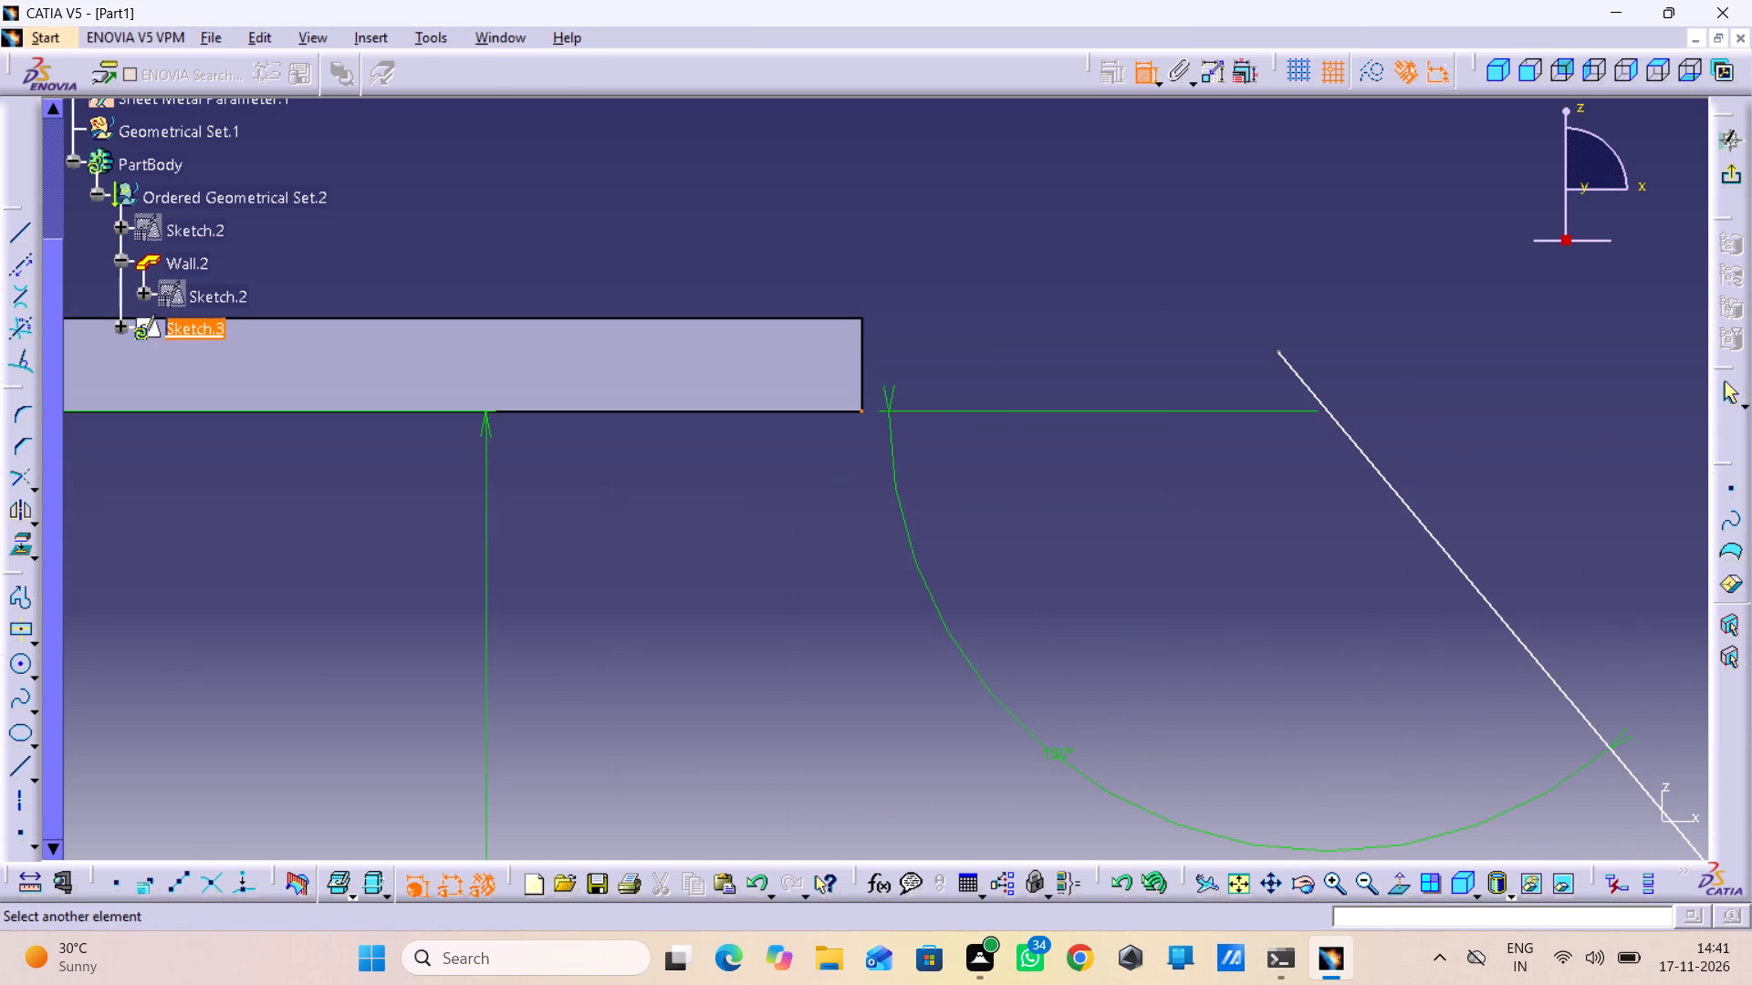
pyautogui.click(1273, 347)
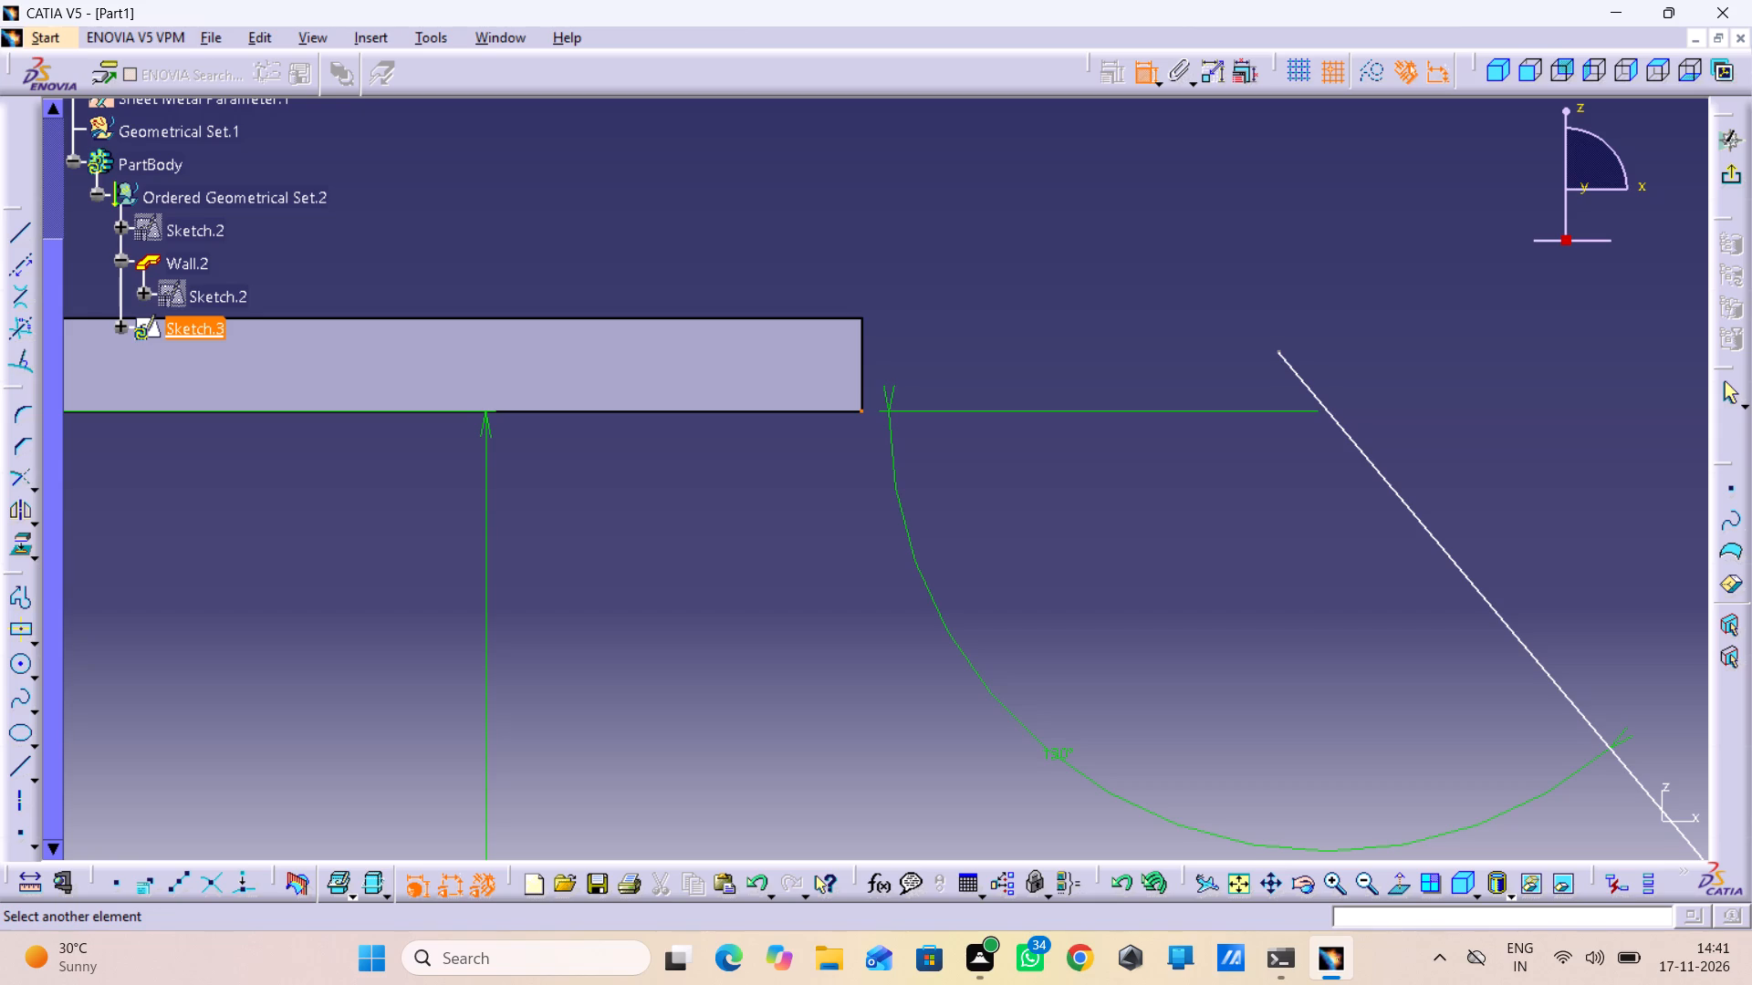
pyautogui.click(1275, 350)
pyautogui.rightClick(1157, 378)
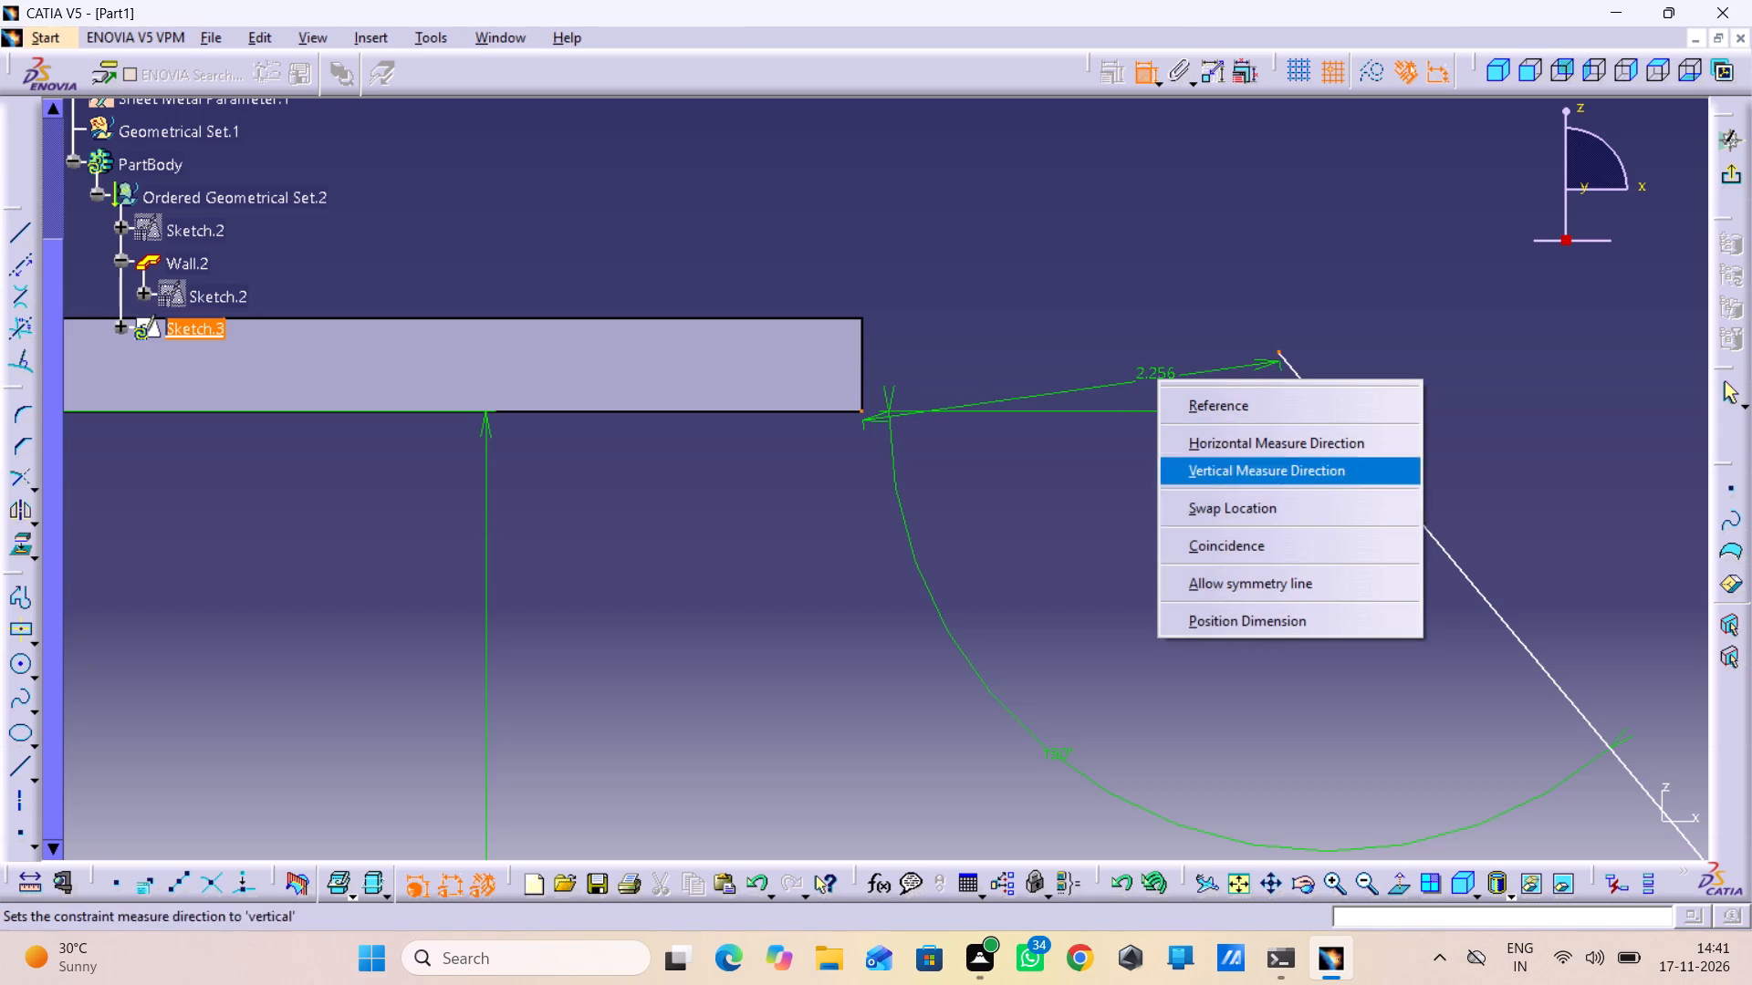
pyautogui.click(1246, 545)
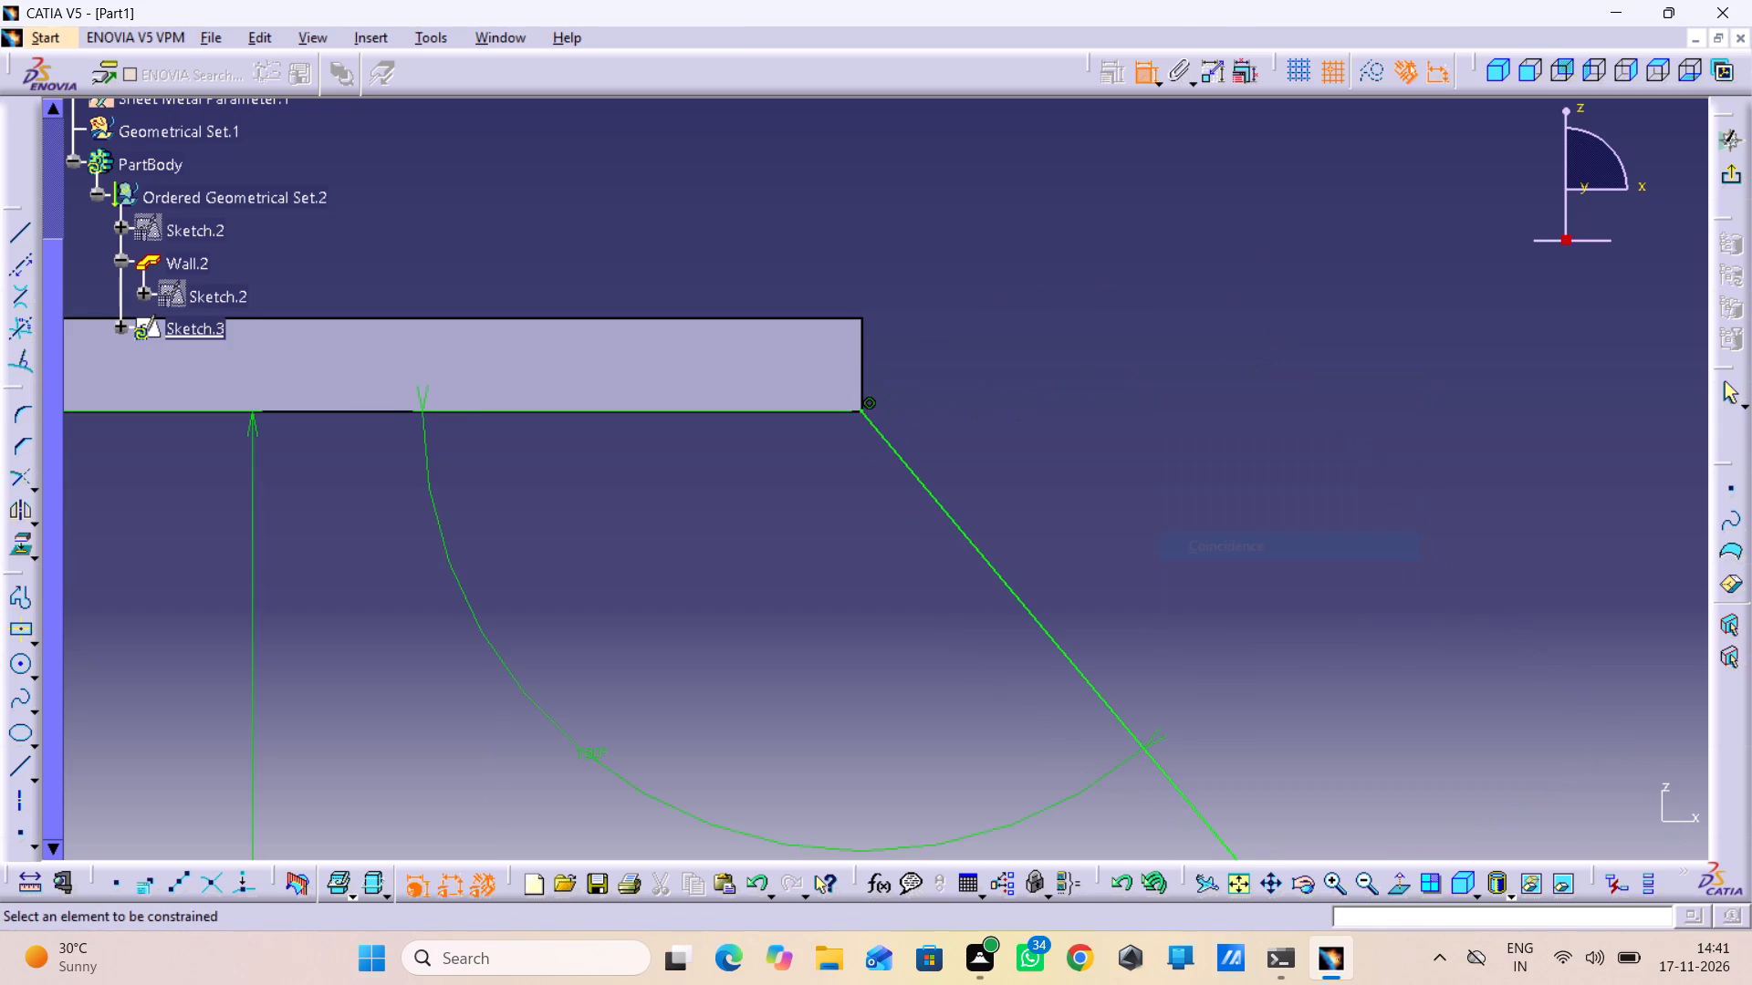
pyautogui.moveTo(1210, 556); pyautogui.dragTo(1272, 814, button='middle')
pyautogui.rightClick(1210, 556)
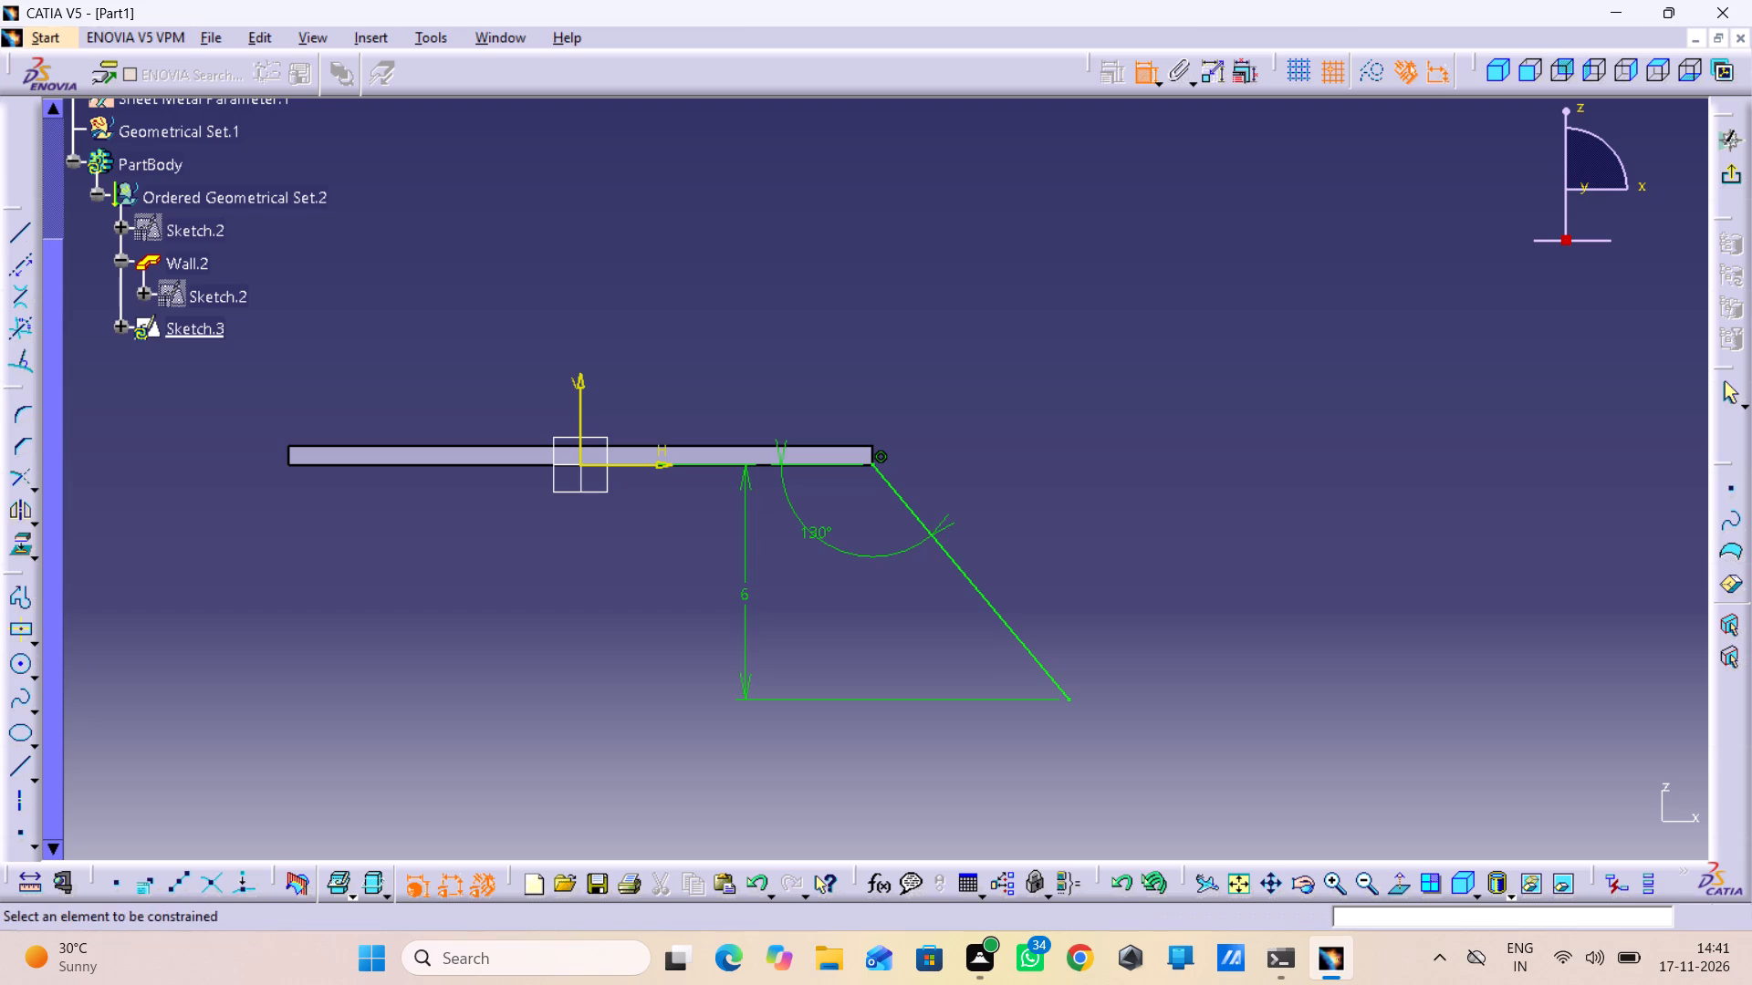
pyautogui.click(1726, 166)
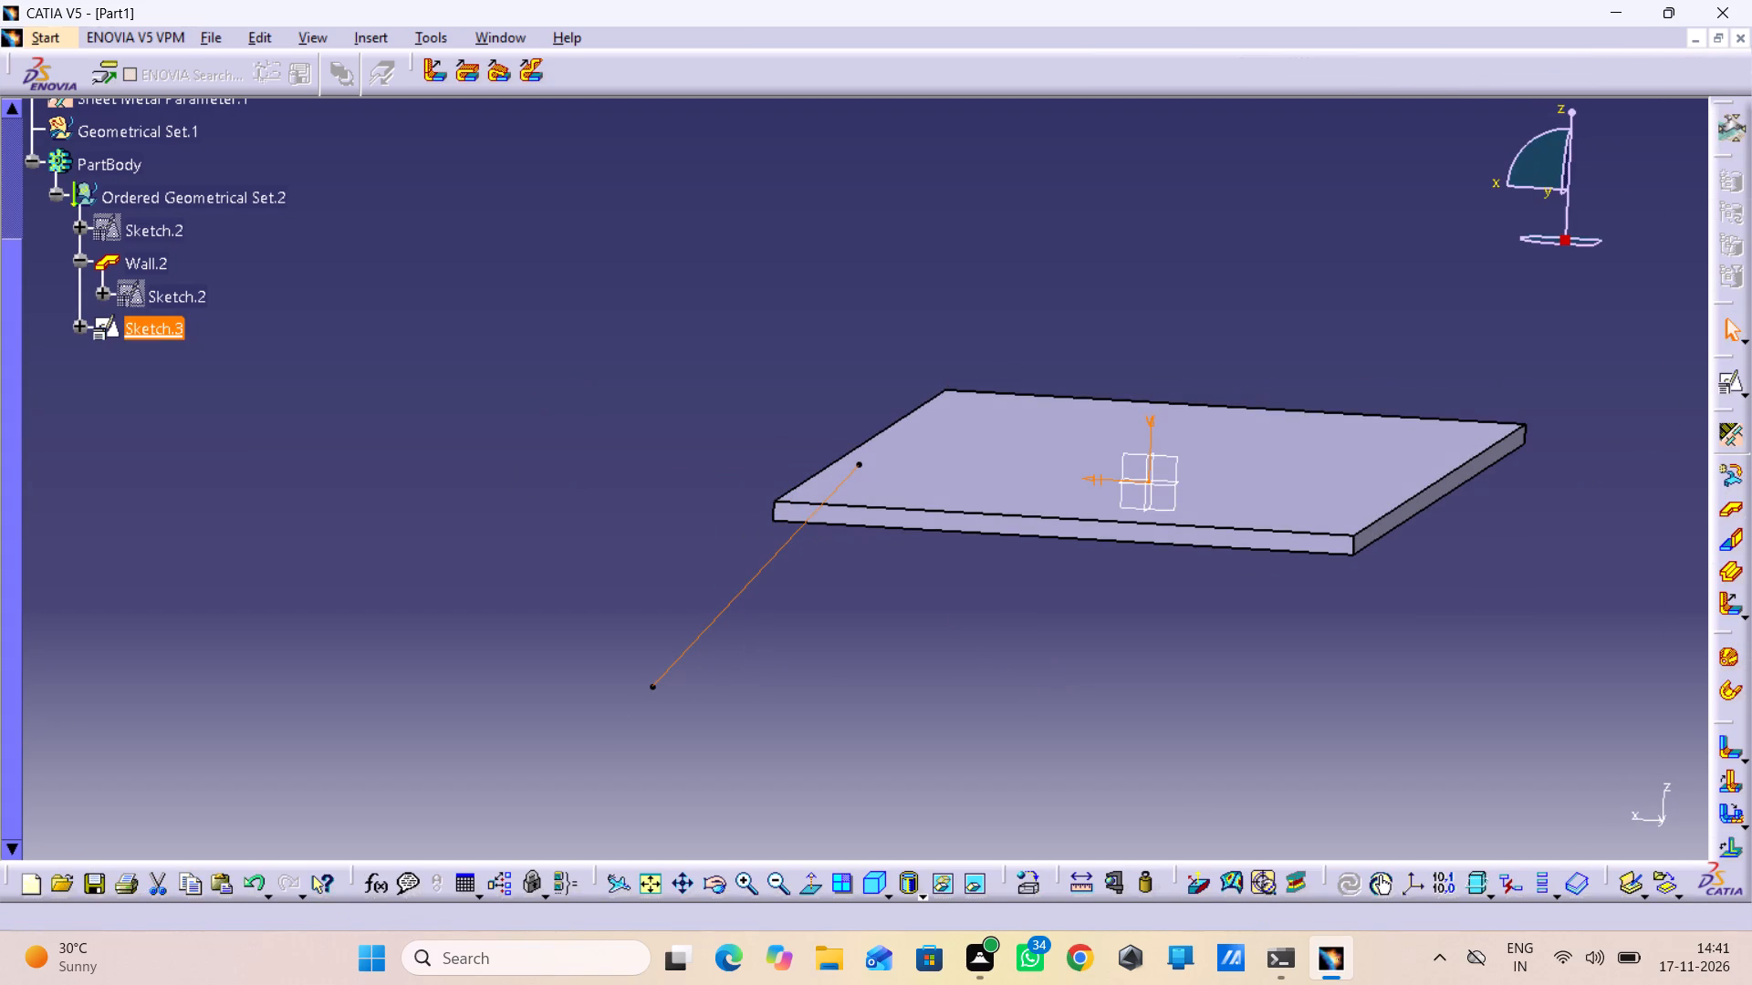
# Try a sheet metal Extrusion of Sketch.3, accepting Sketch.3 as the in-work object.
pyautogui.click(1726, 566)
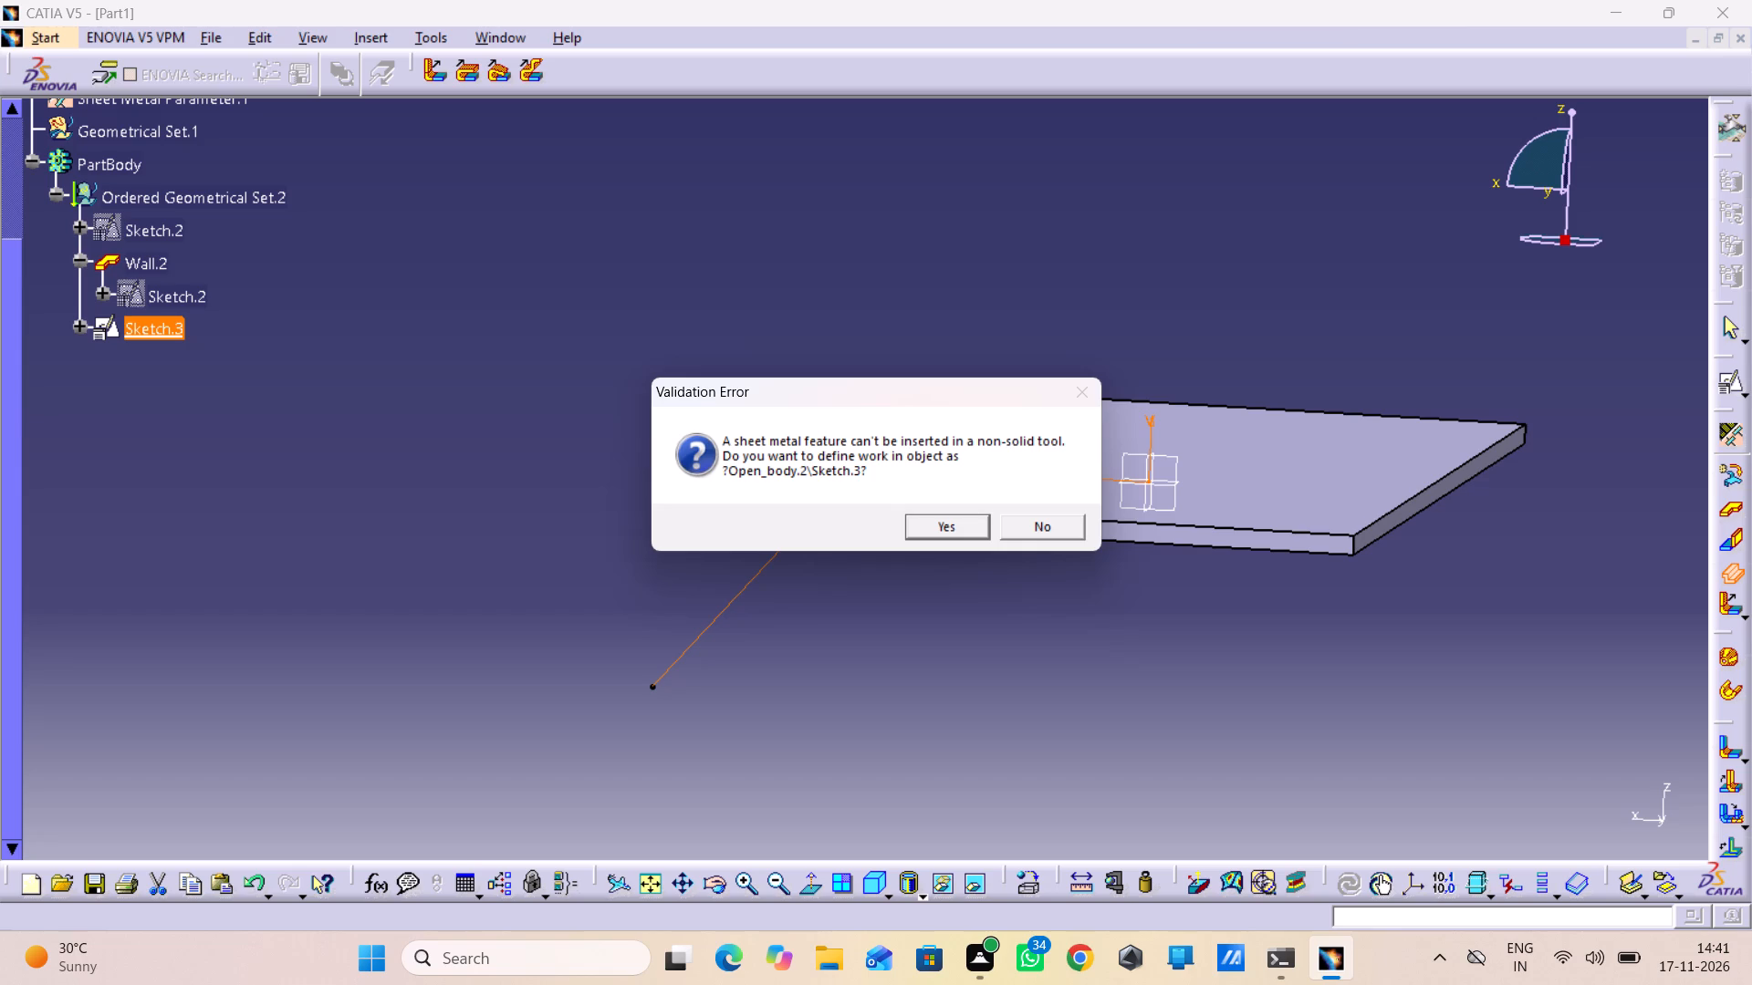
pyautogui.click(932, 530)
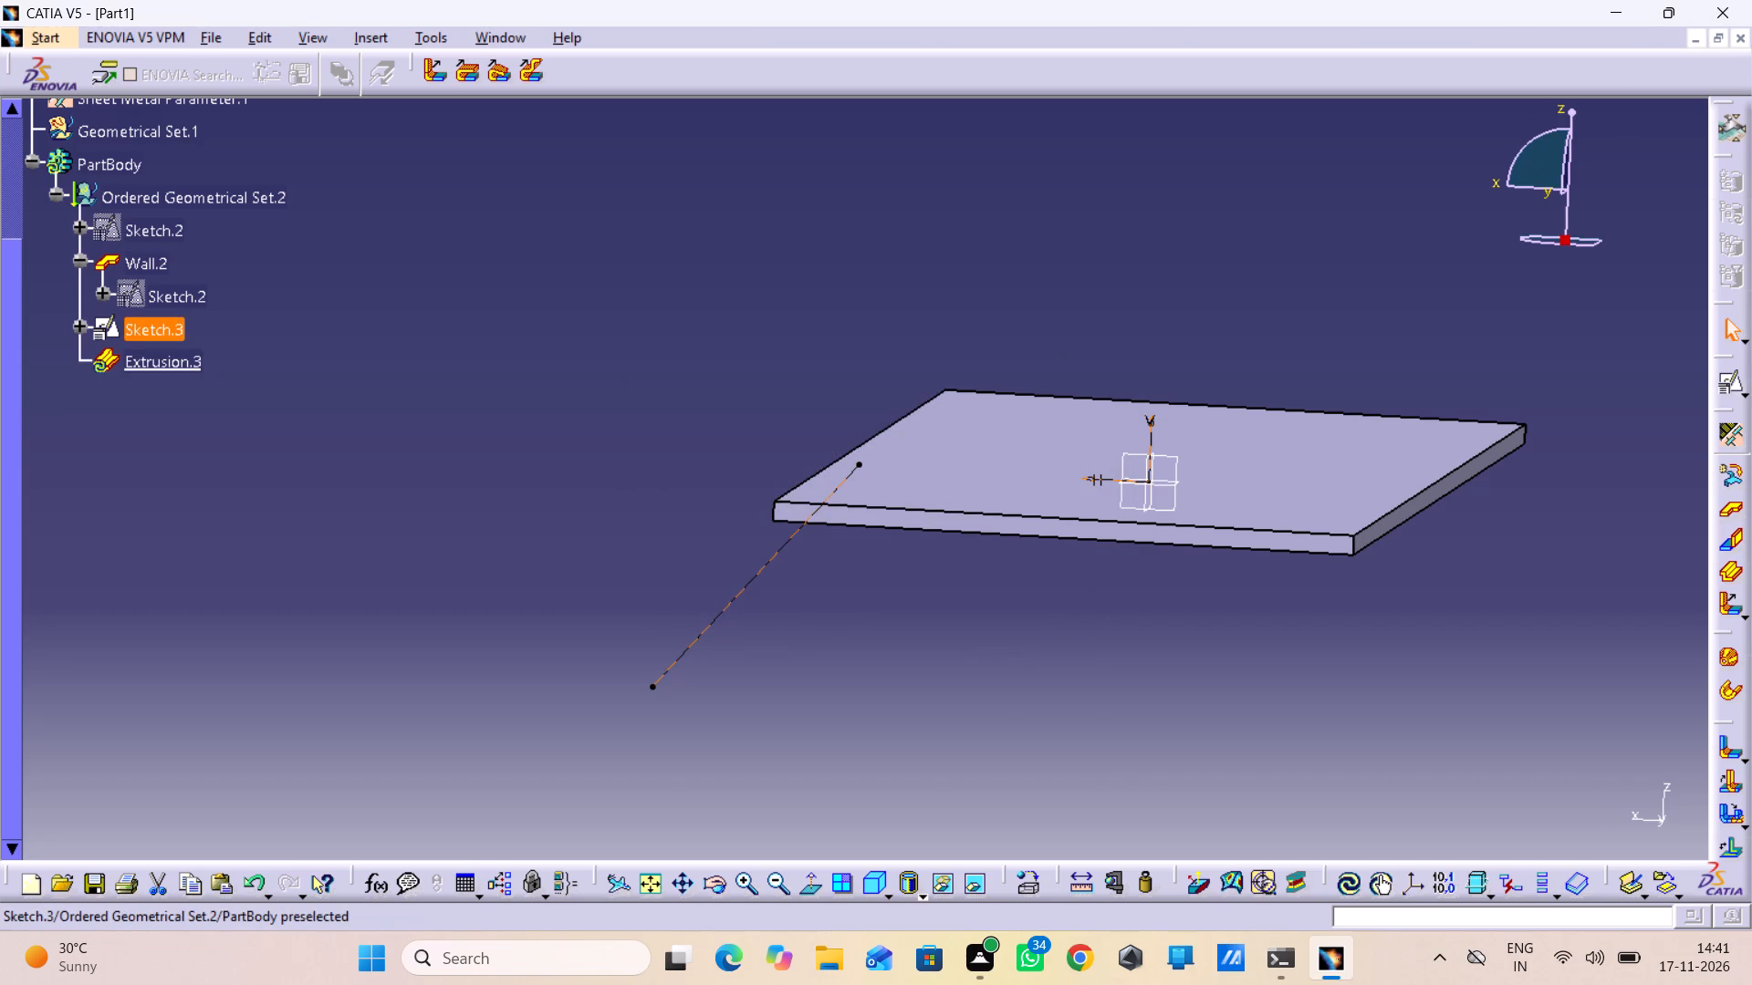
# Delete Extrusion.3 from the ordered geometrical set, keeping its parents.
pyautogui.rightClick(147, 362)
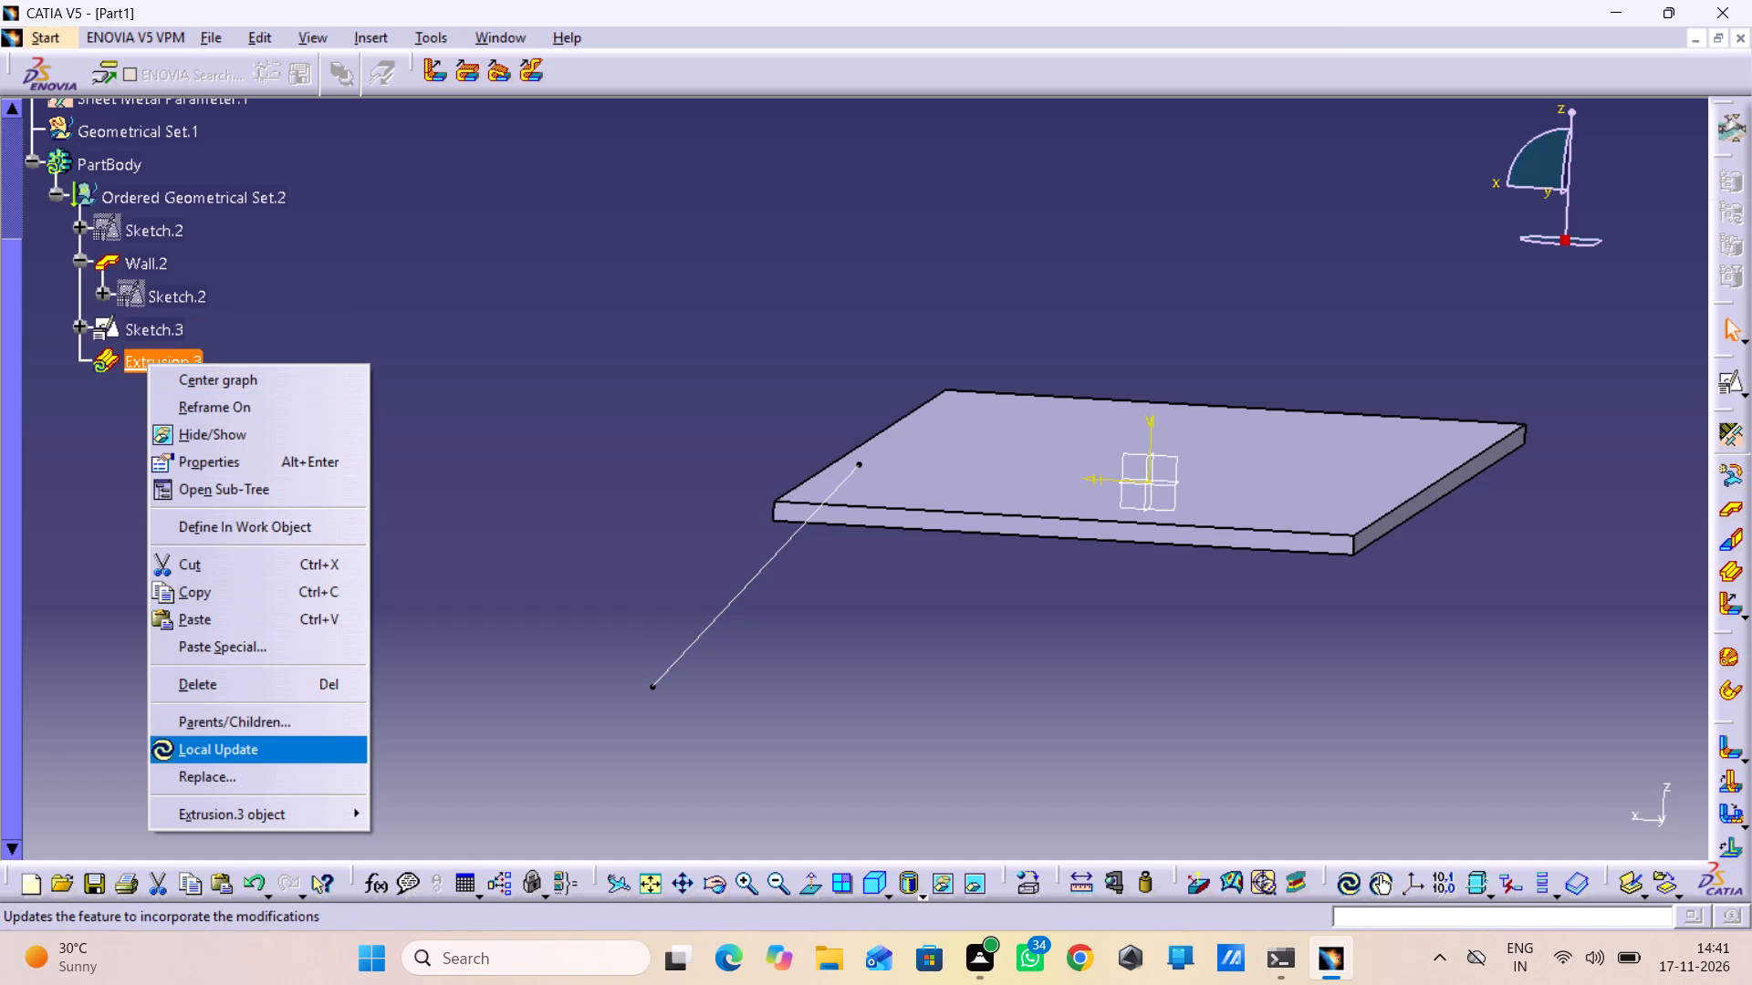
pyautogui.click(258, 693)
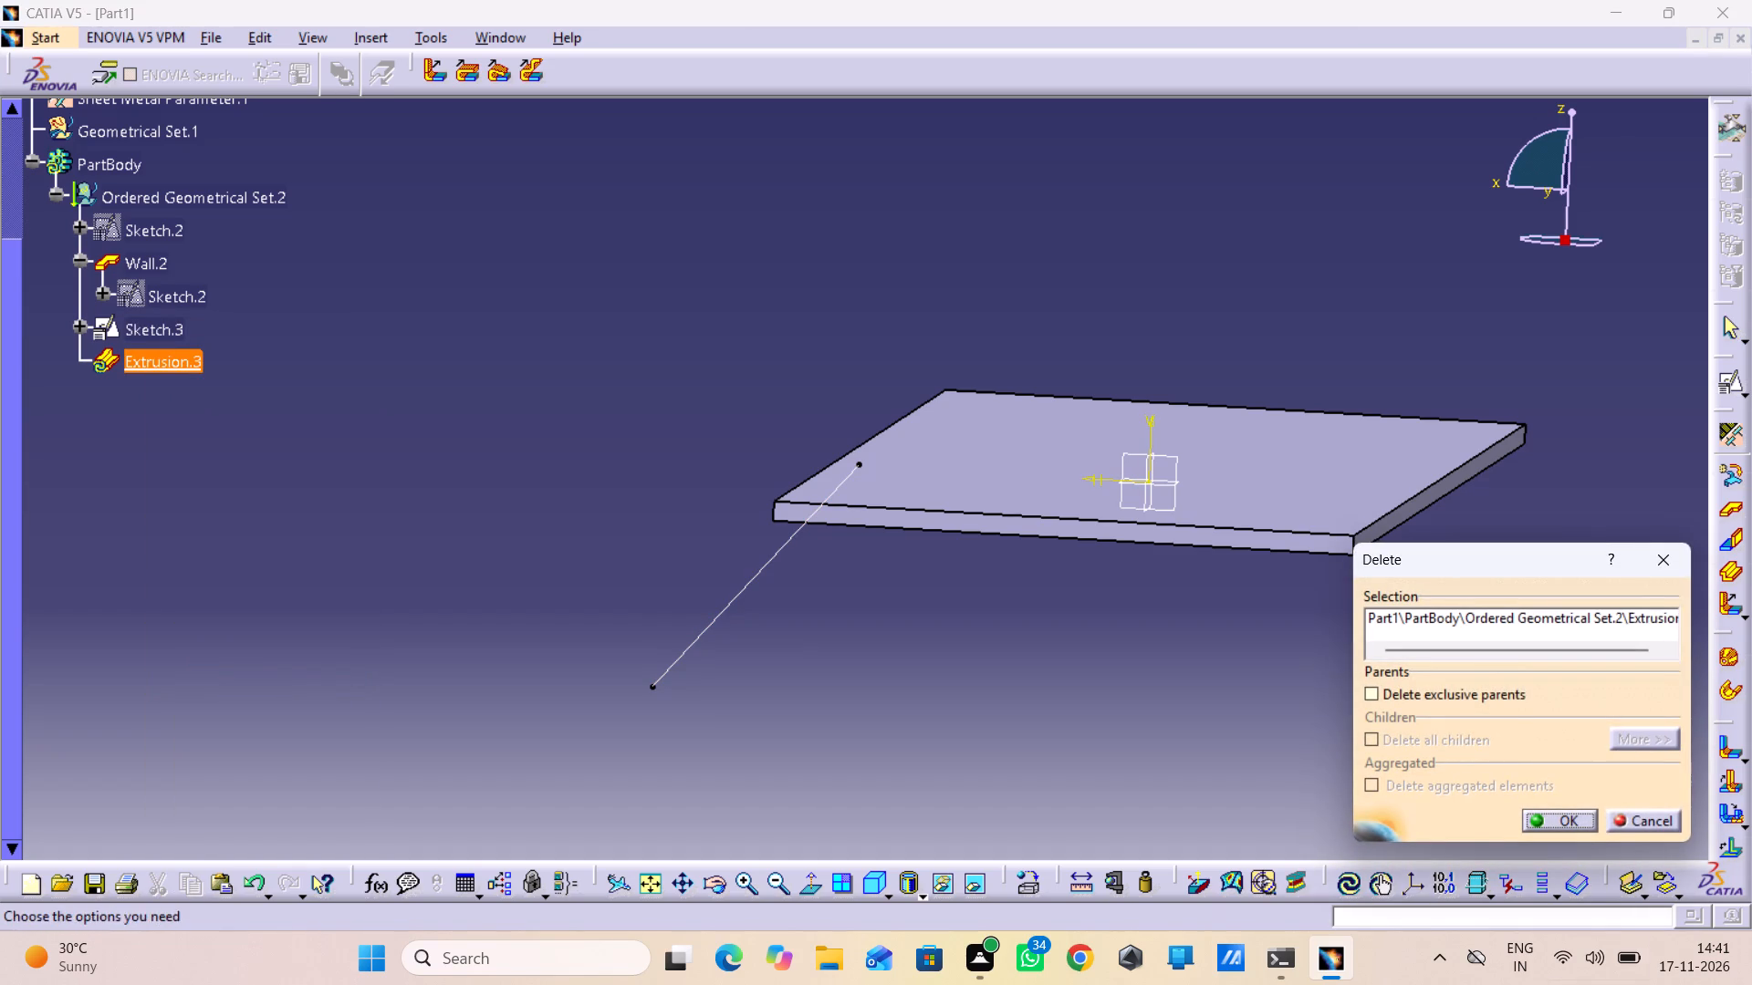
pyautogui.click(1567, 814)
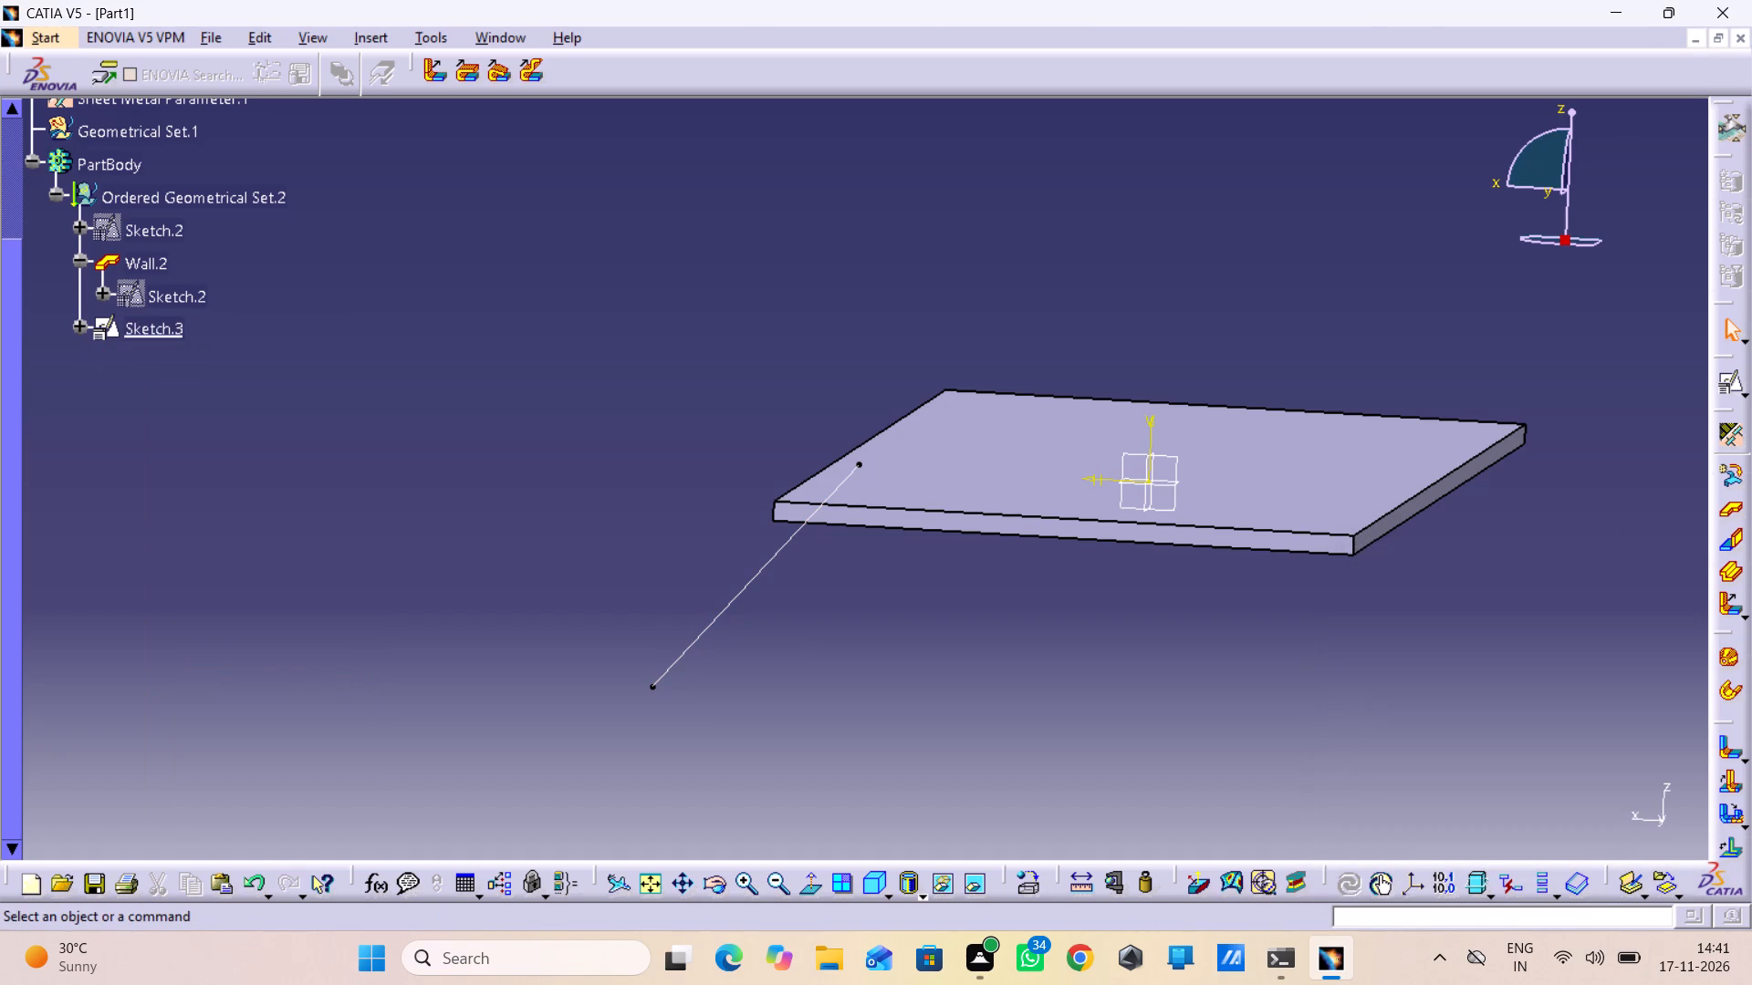
# Examine from several angles where the Sketch.3 line meets the base wall.
pyautogui.moveTo(1148, 741); pyautogui.dragTo(1523, 861, button='middle')
pyautogui.scroll(-1, 1148, 741)
pyautogui.moveTo(1148, 741); pyautogui.dragTo(1523, 861, button='right')
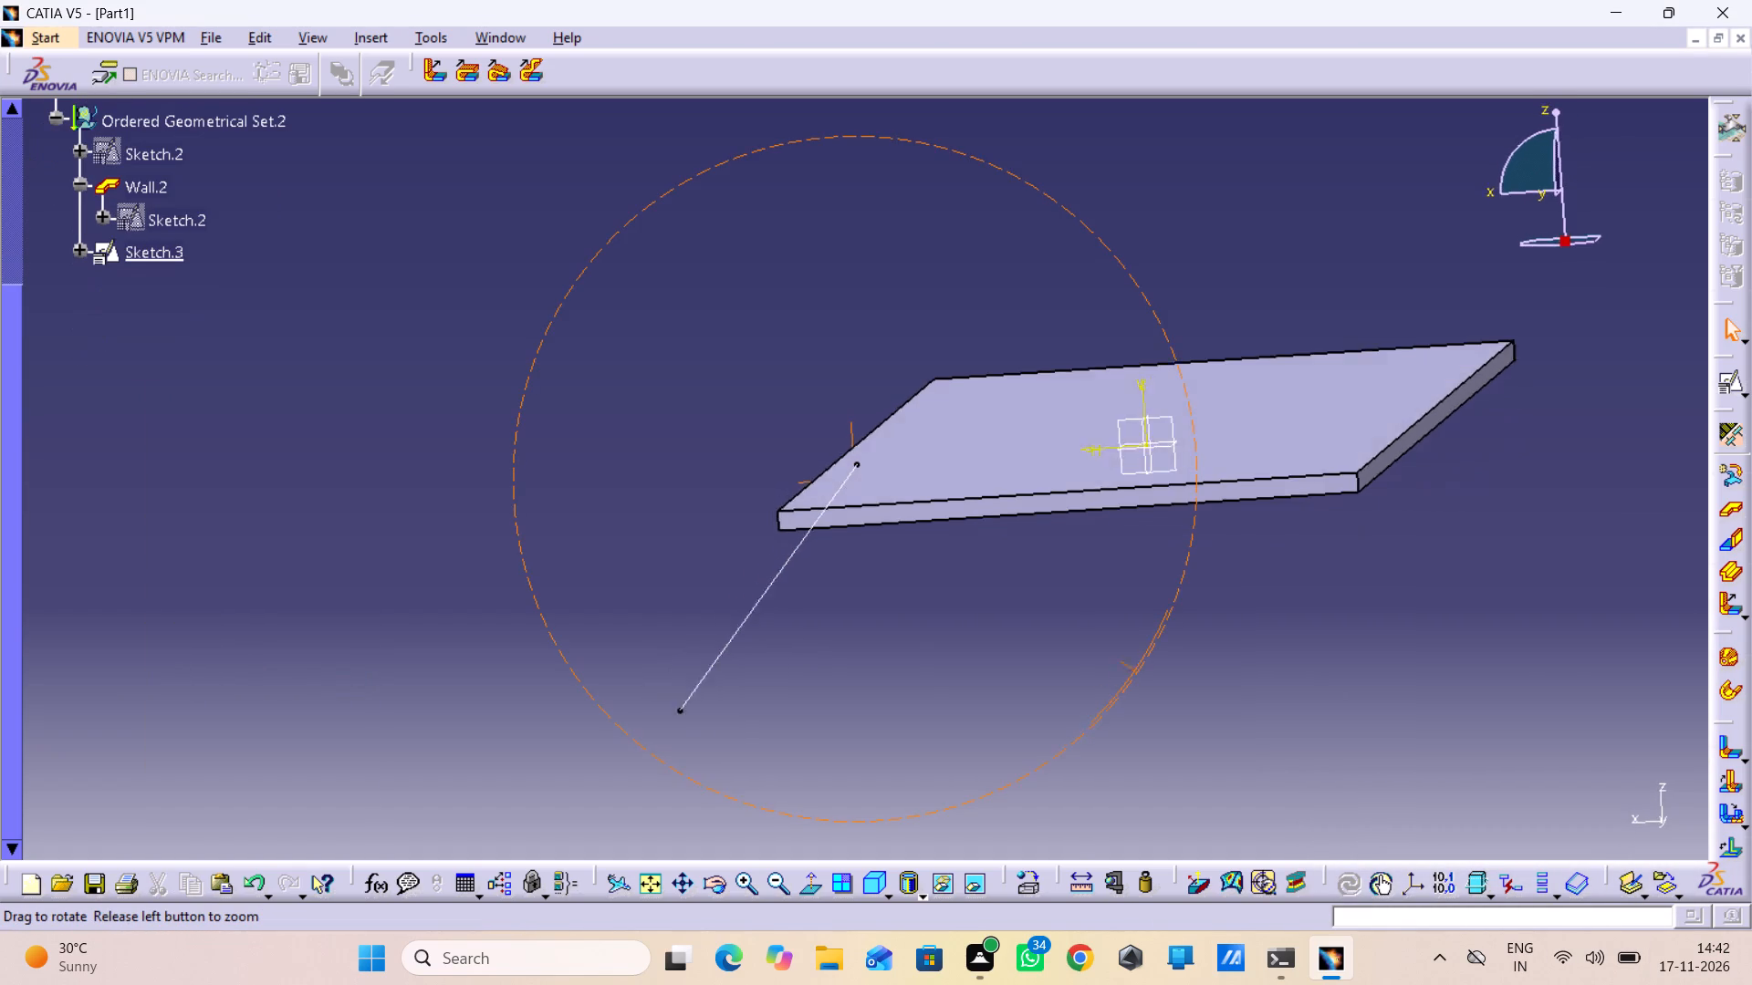
pyautogui.moveTo(1523, 861); pyautogui.dragTo(1620, 867, button='middle')
pyautogui.moveTo(1523, 861); pyautogui.dragTo(1569, 832, button='right')
pyautogui.moveTo(1475, 703); pyautogui.dragTo(1376, 863, button='middle')
pyautogui.moveTo(1475, 703); pyautogui.dragTo(1369, 856, button='right')
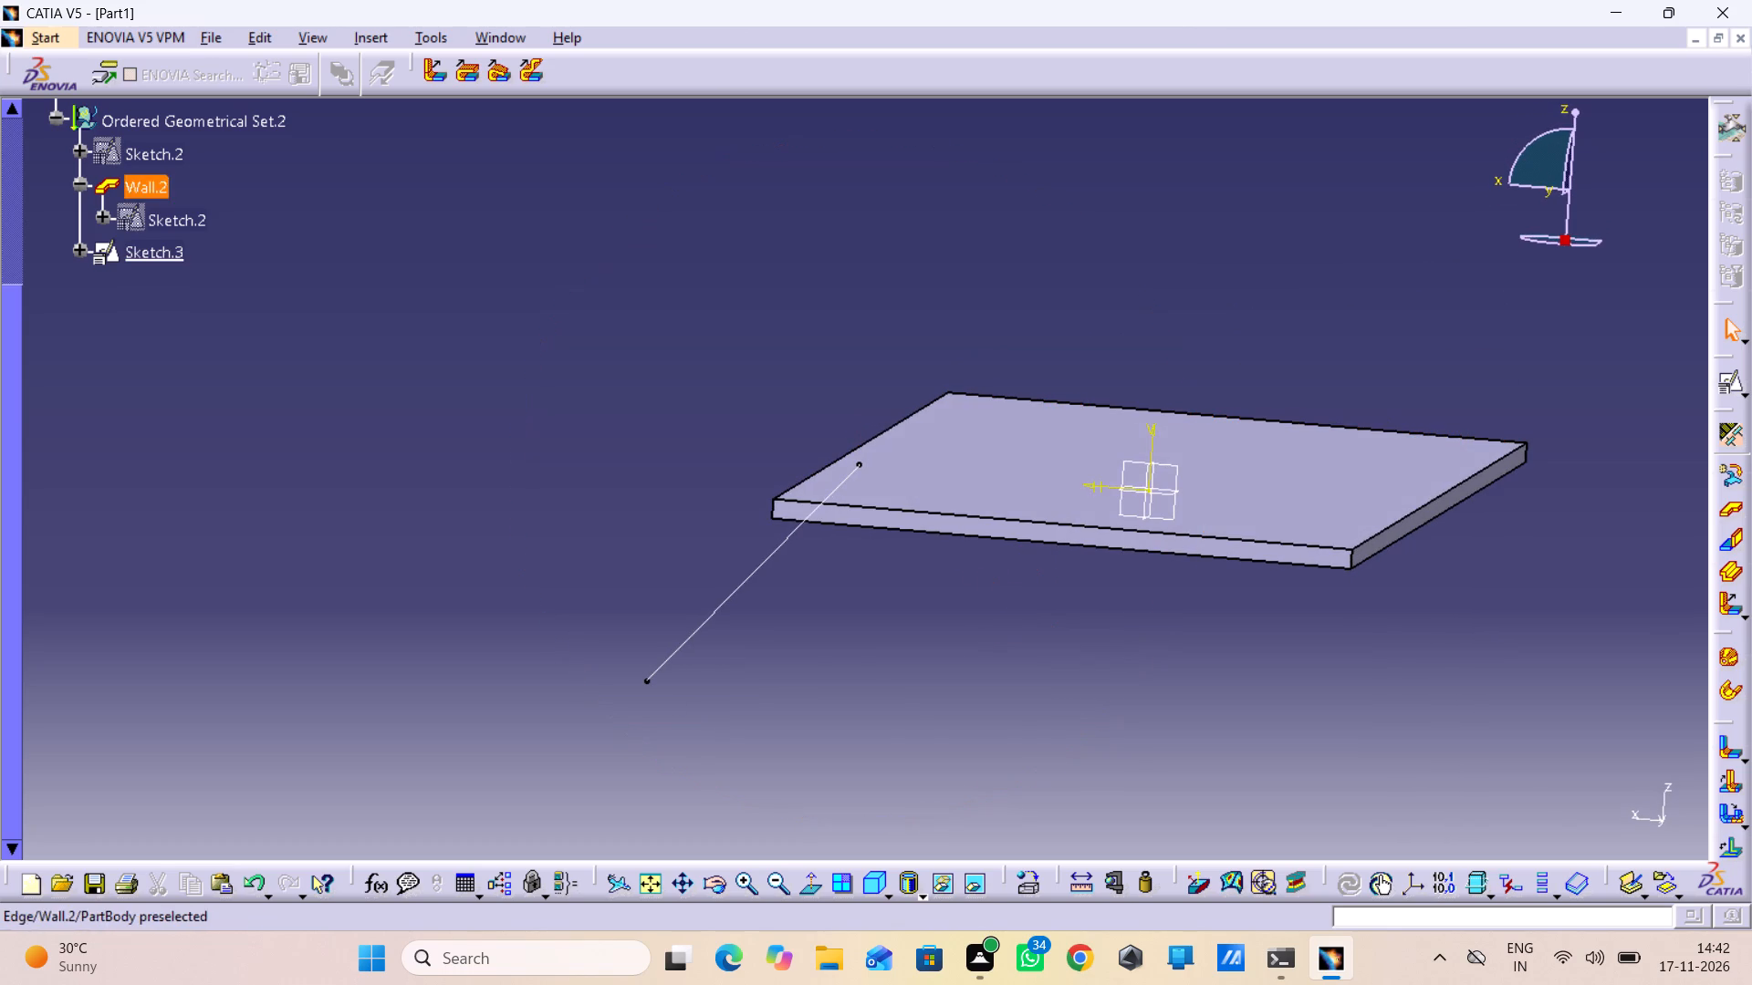
pyautogui.moveTo(647, 538); pyautogui.dragTo(890, 524, button='middle')
pyautogui.moveTo(647, 538); pyautogui.dragTo(890, 524, button='right')
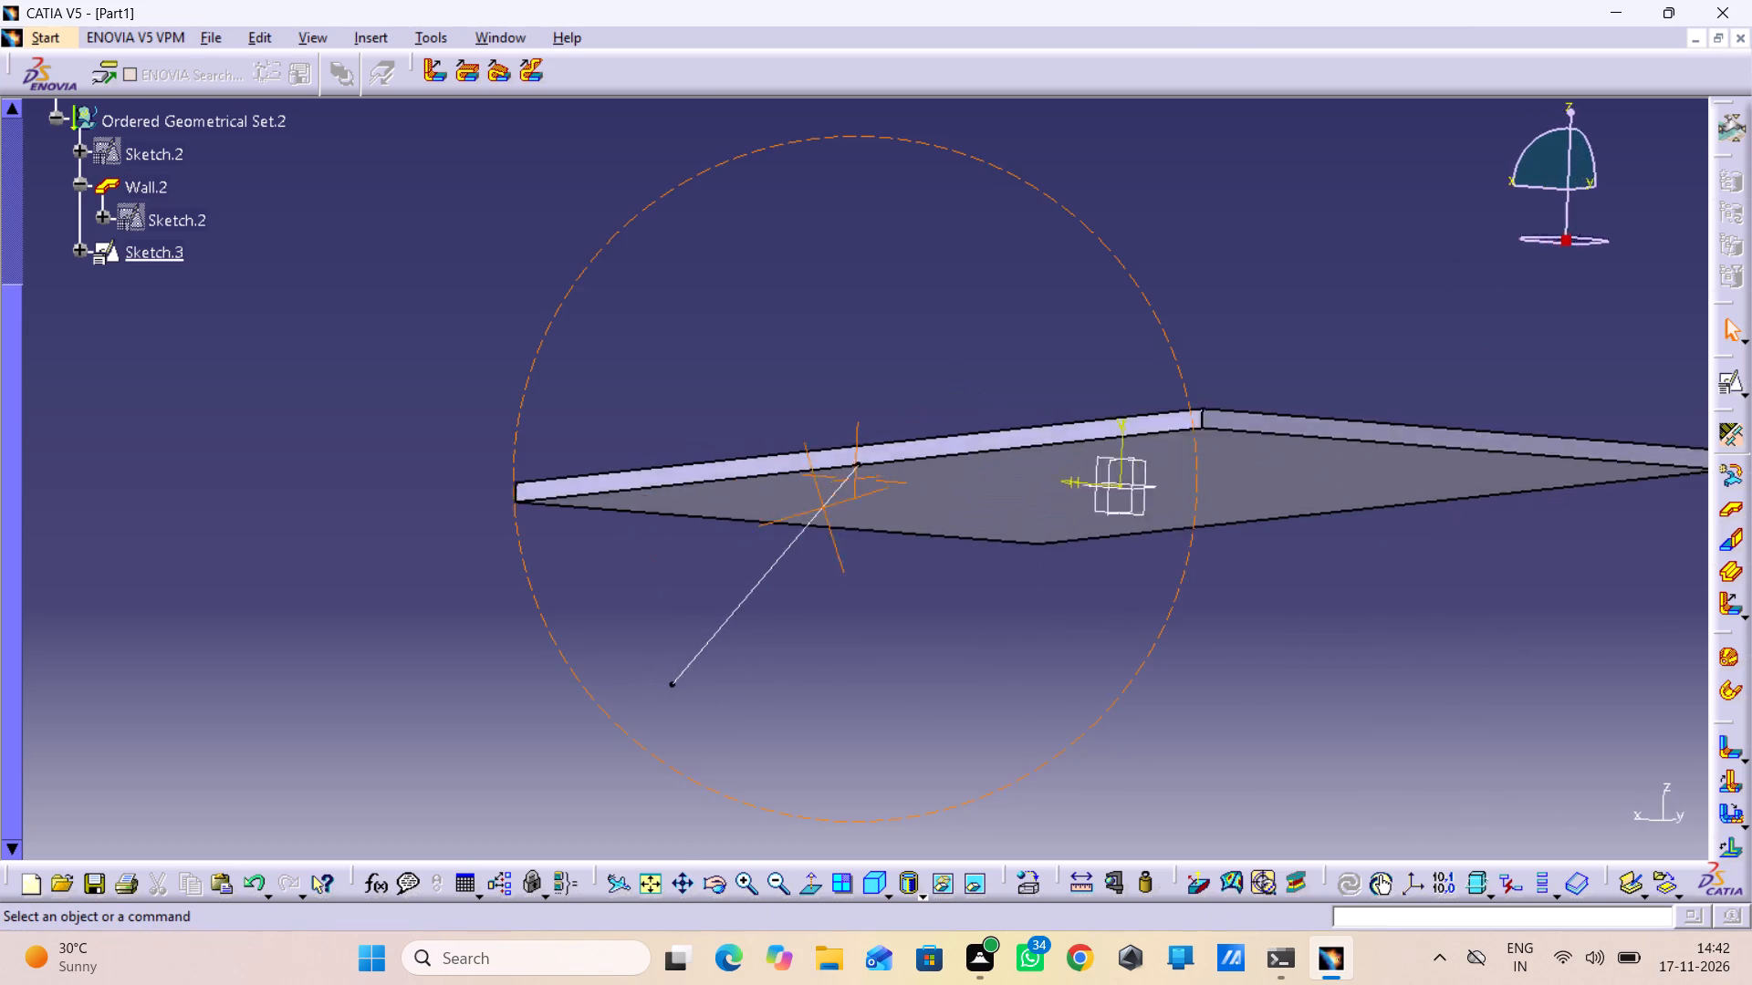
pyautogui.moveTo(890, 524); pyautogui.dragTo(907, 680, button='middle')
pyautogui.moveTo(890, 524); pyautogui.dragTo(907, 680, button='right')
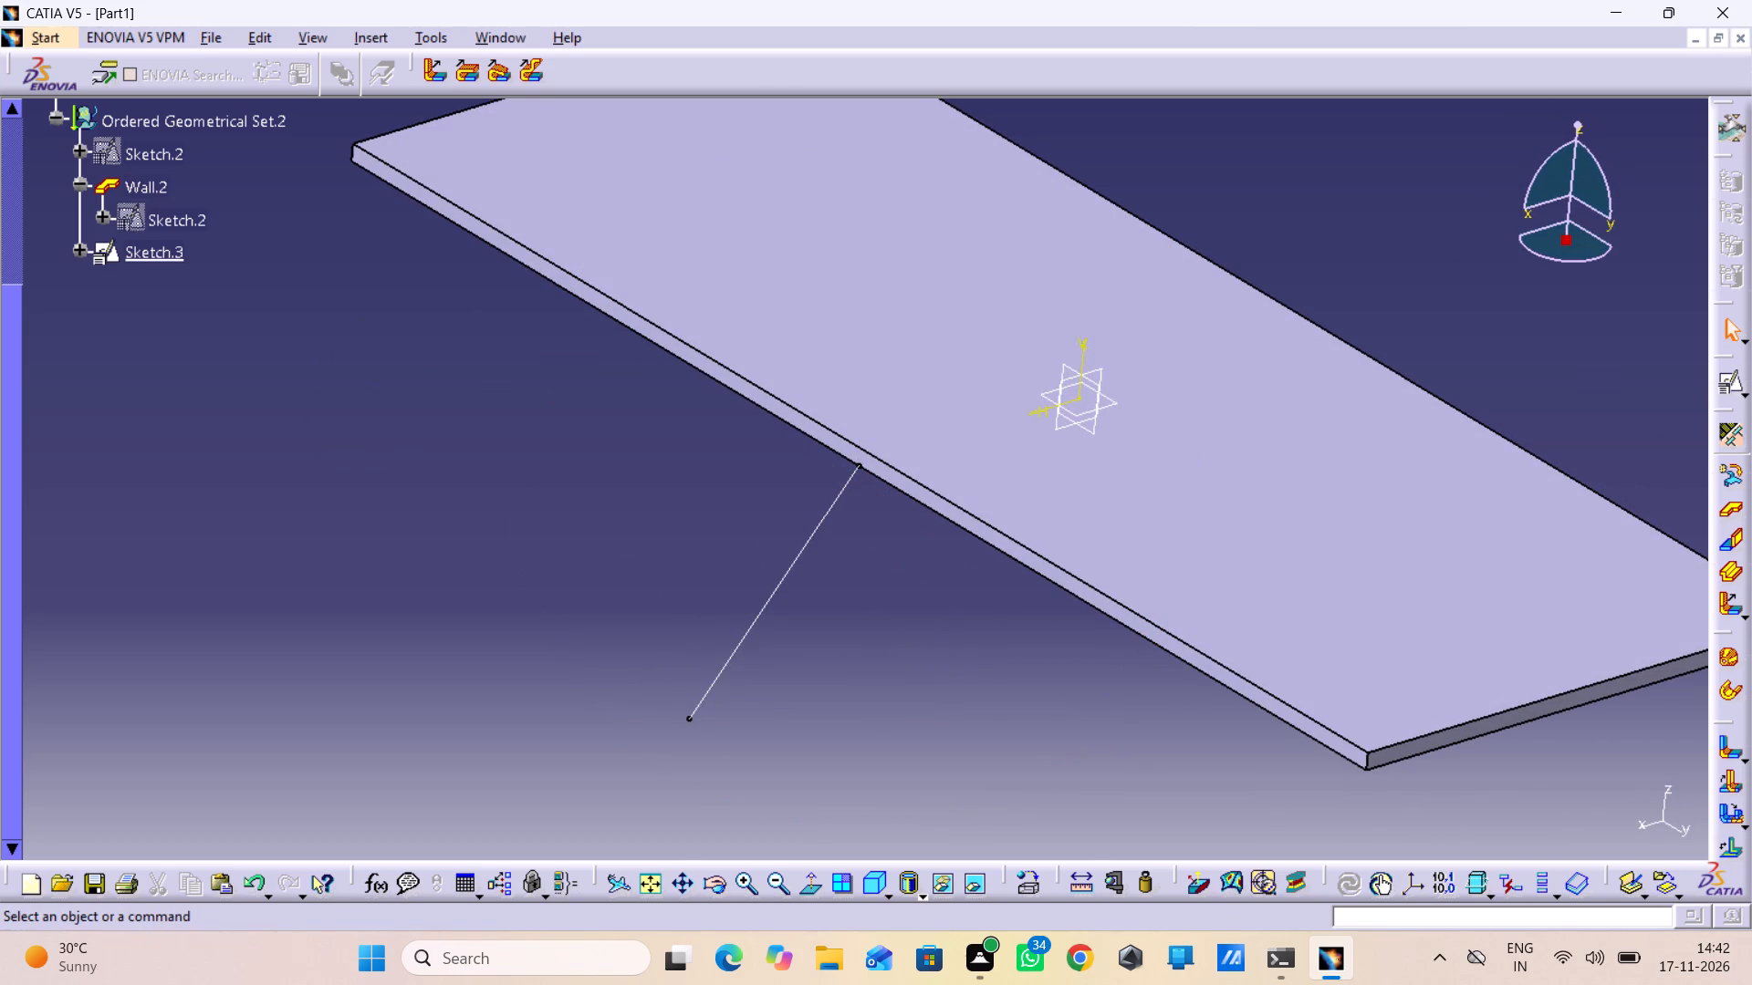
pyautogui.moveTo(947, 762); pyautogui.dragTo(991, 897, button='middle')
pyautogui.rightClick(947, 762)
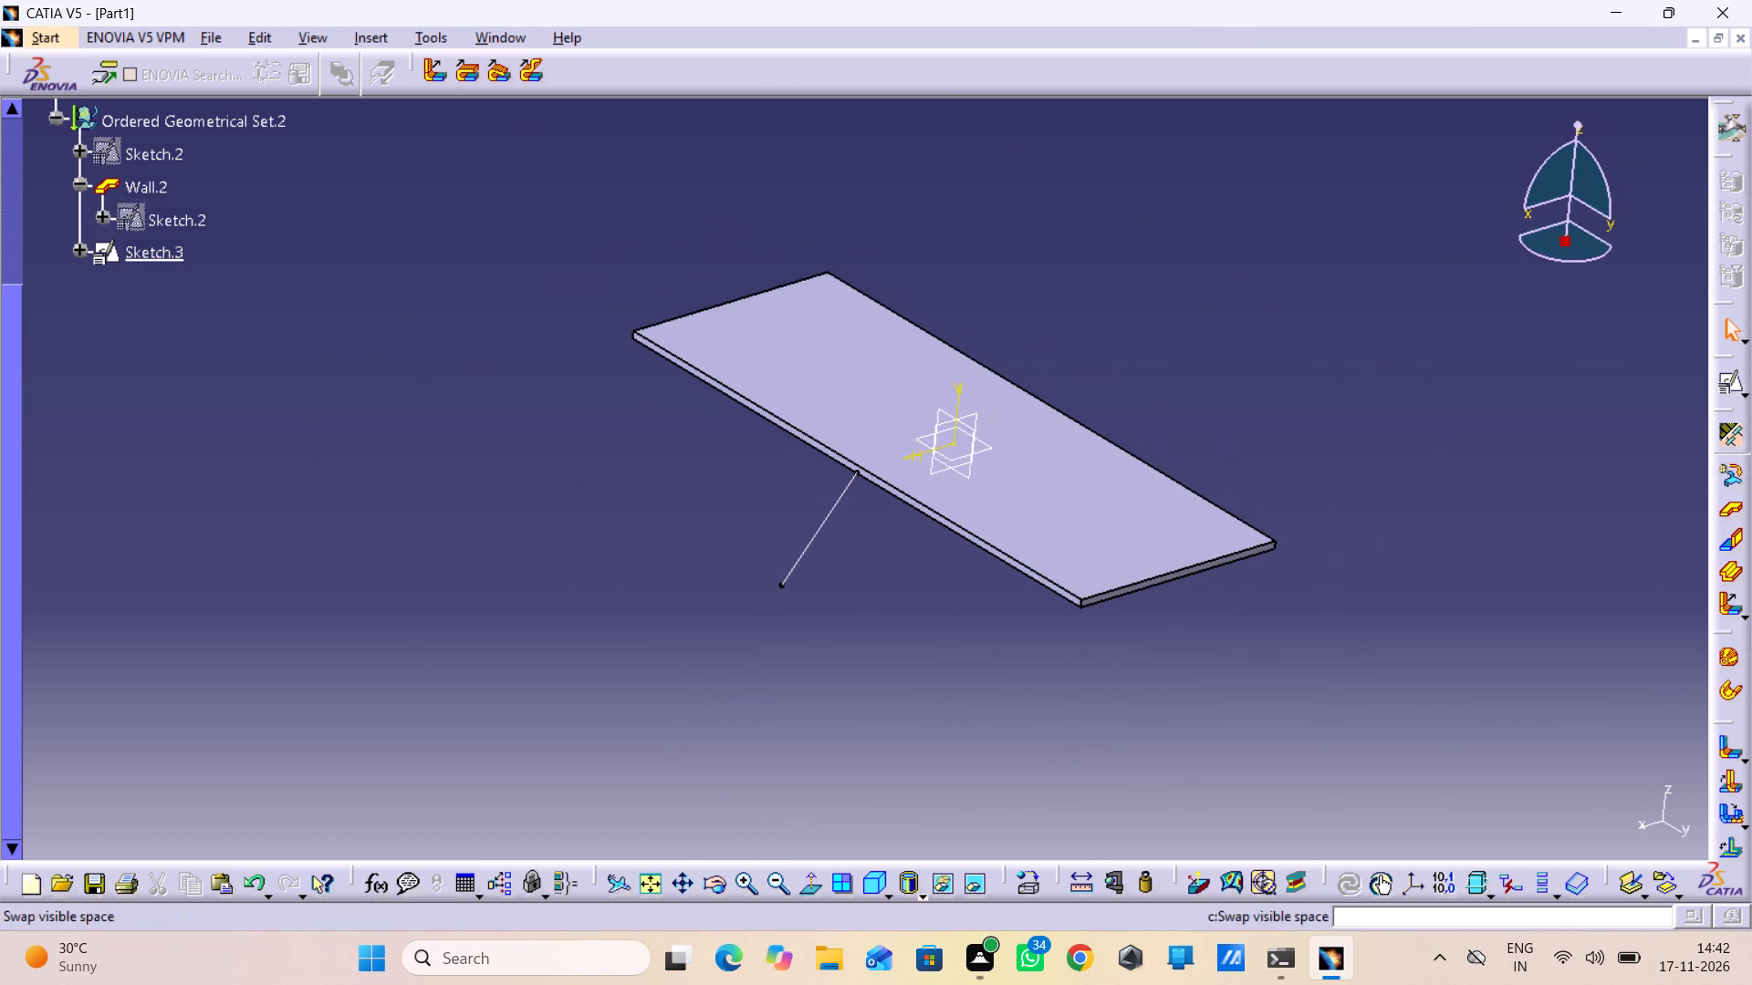
# Create a new Generative Sheetmetal Design part named Part2 with hybrid design, a geometrical set and an ordered geometrical set enabled.
pyautogui.click(42, 33)
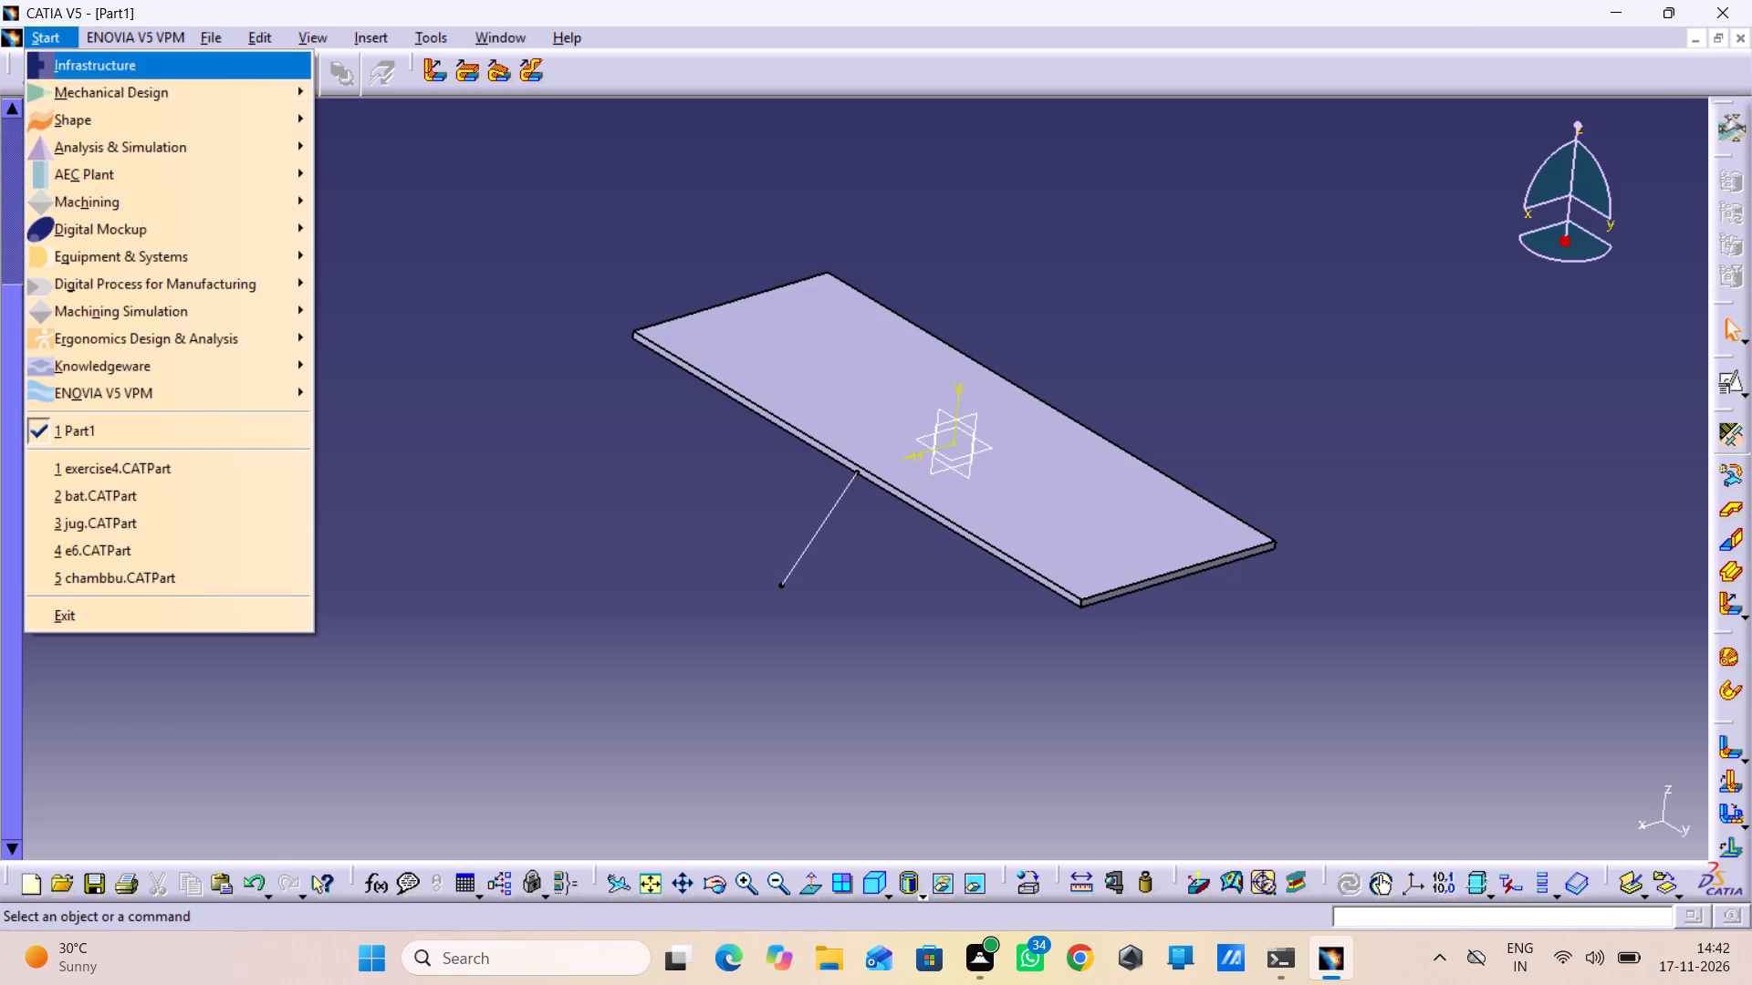
pyautogui.click(120, 82)
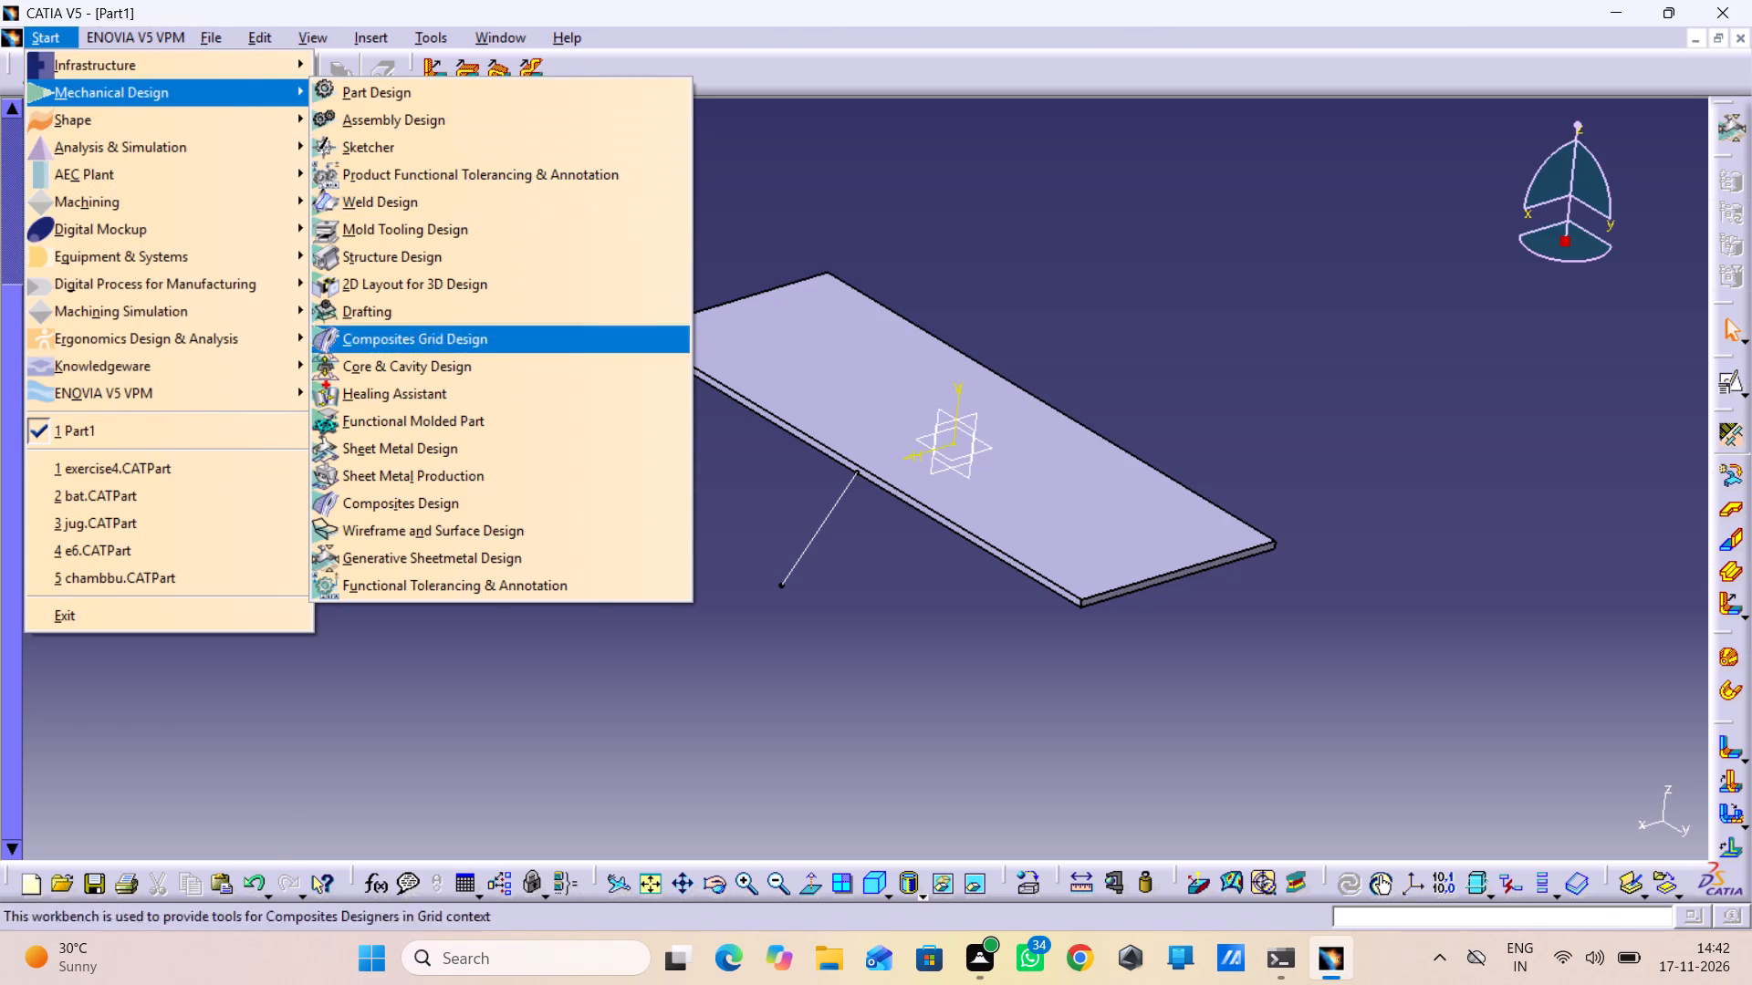
pyautogui.click(507, 545)
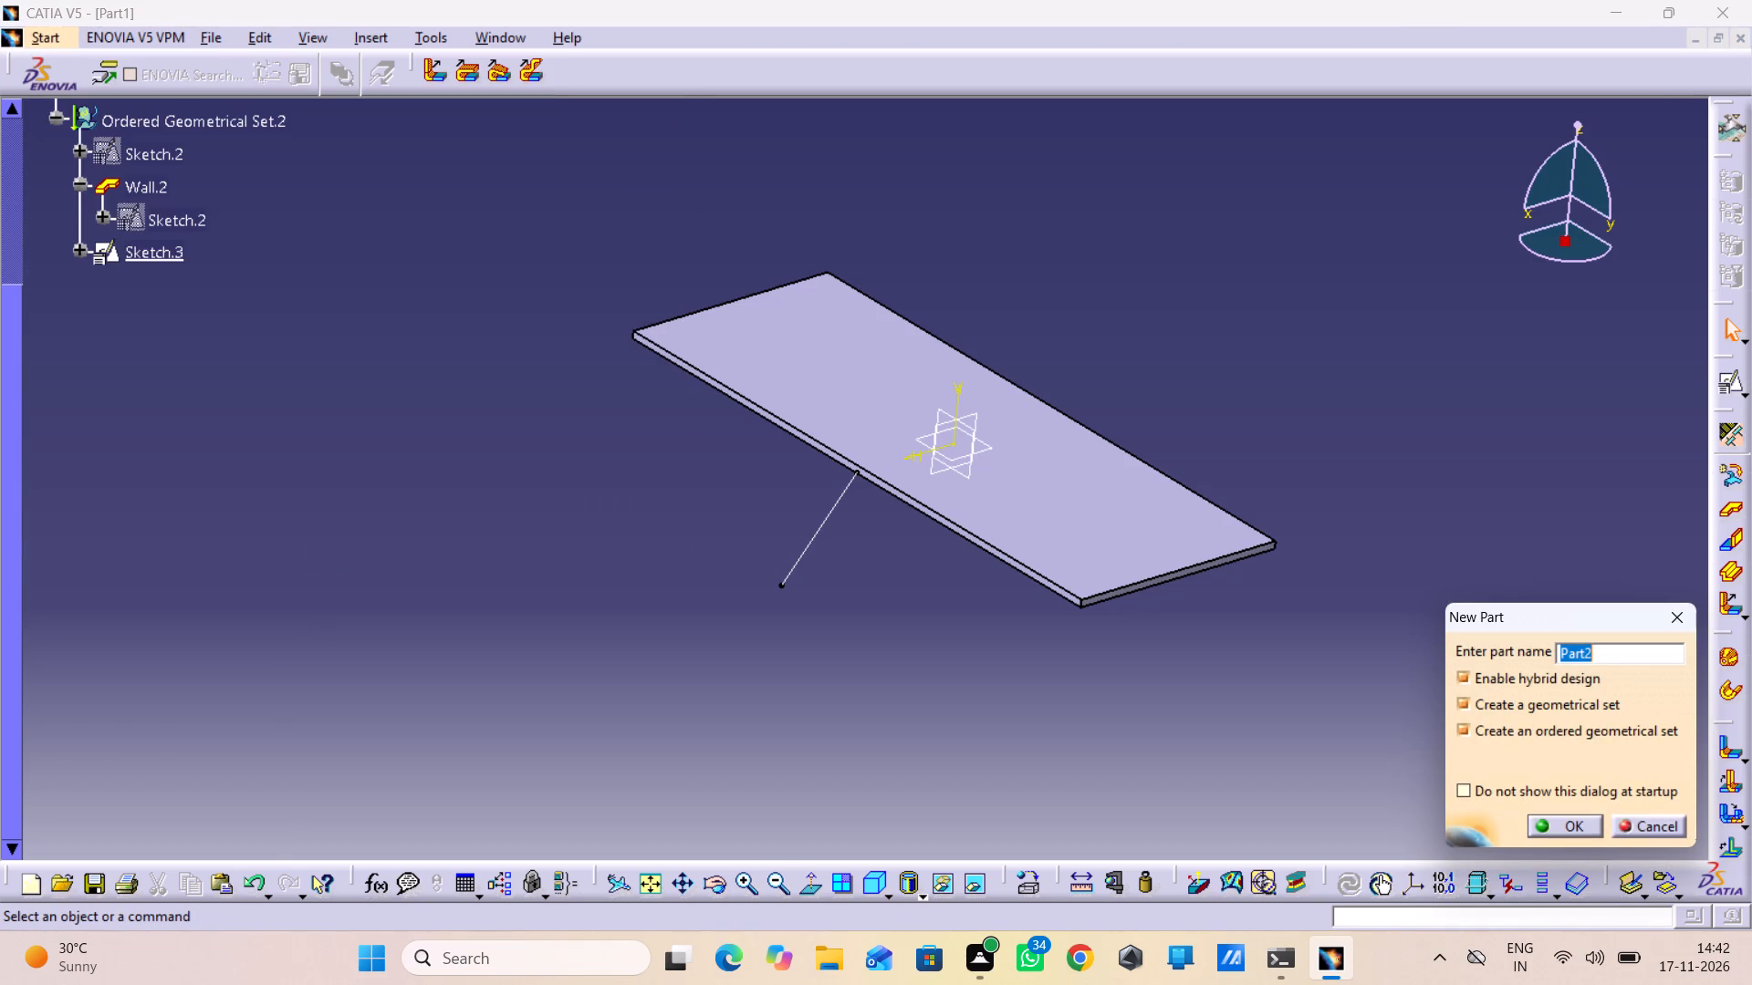
pyautogui.click(1576, 827)
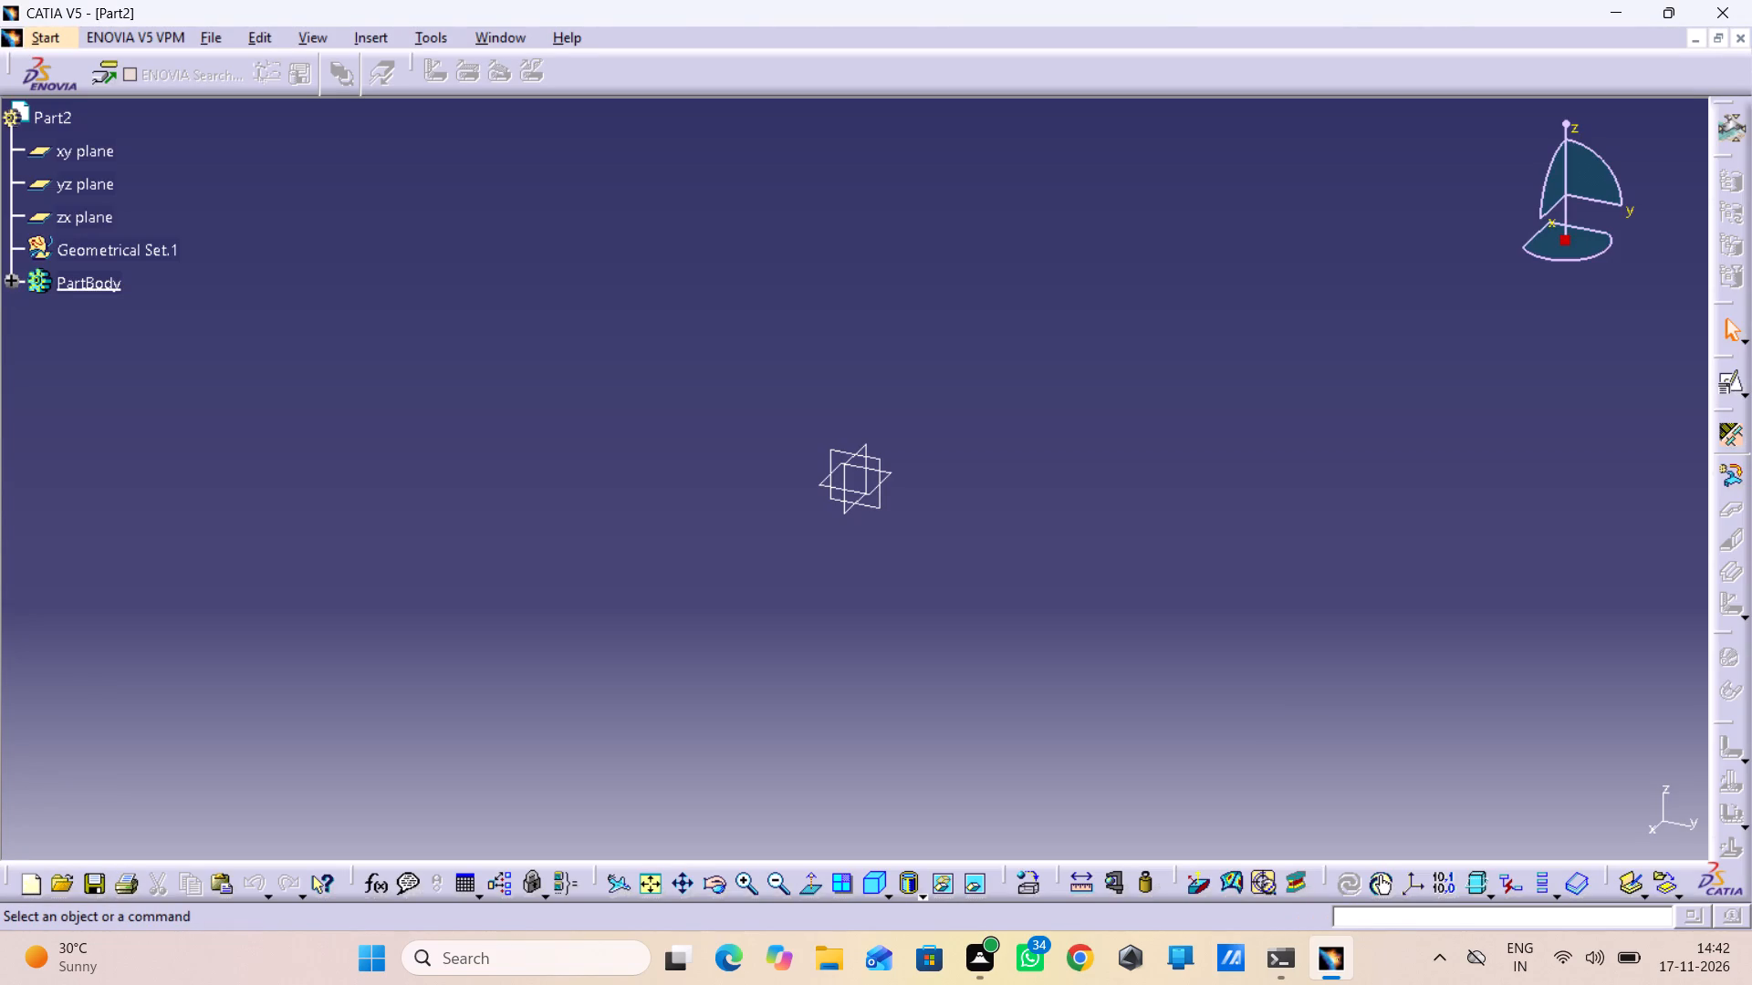
# Open a positioned sketch on the xy plane with the V direction reversed and the axes swapped.
pyautogui.click(893, 472)
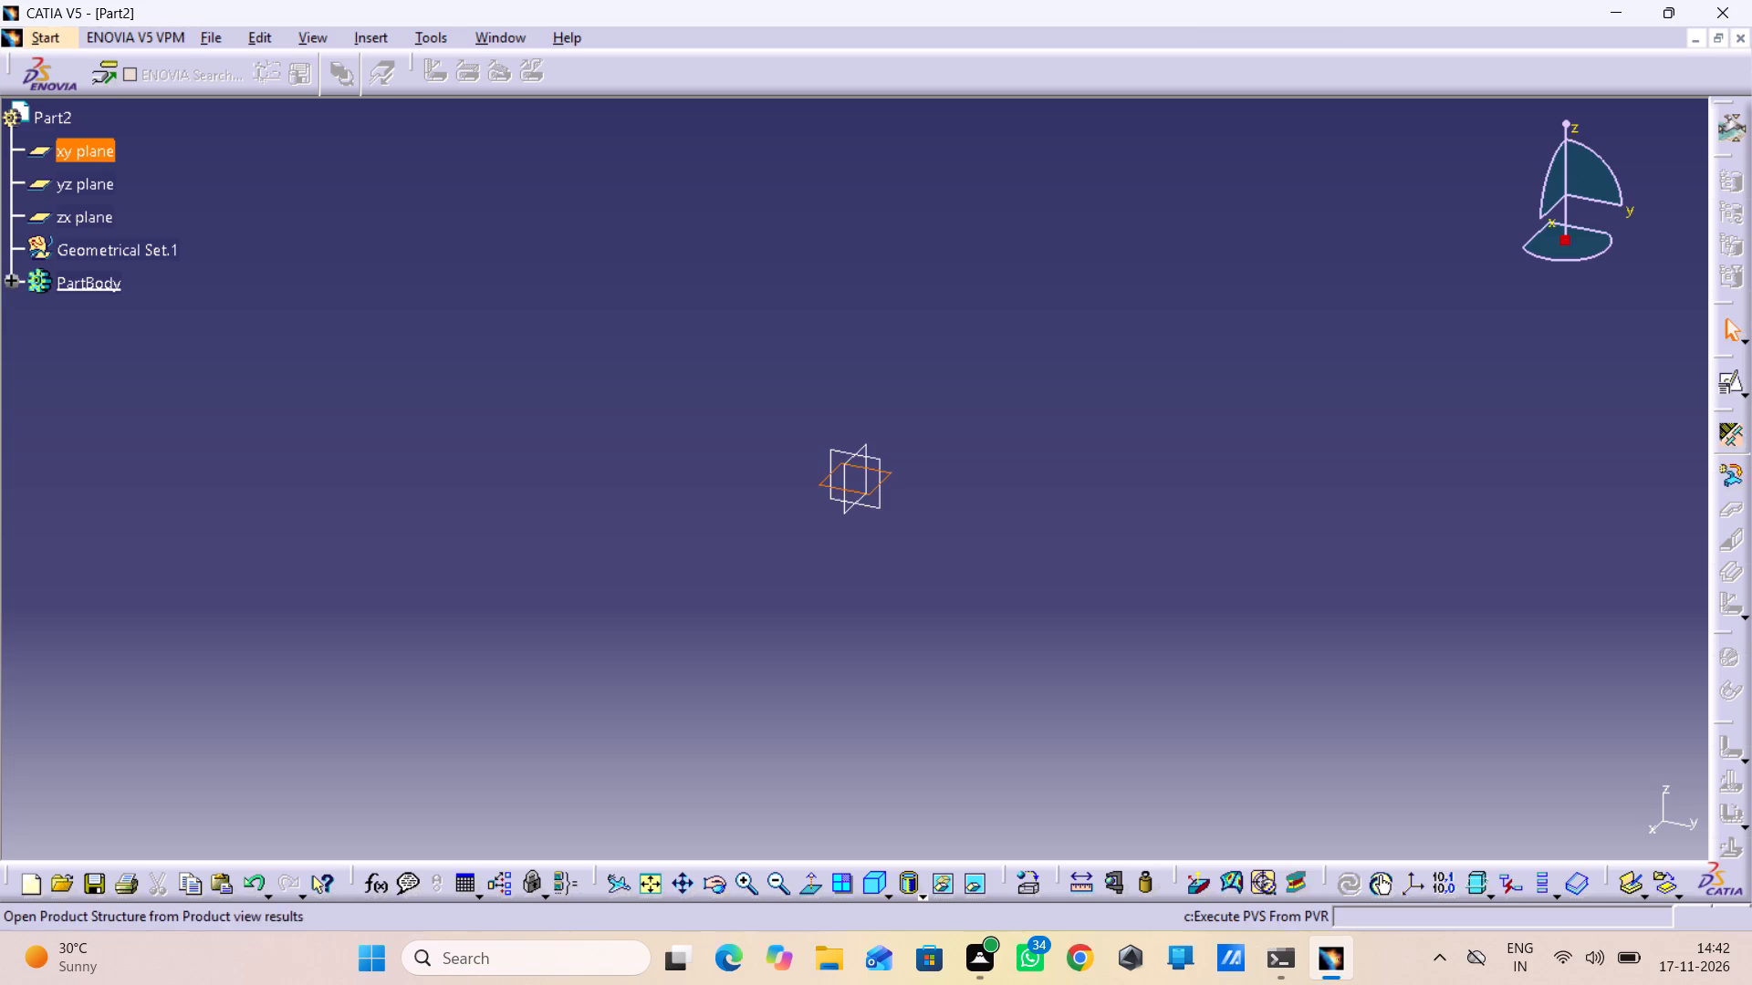
pyautogui.click(1721, 378)
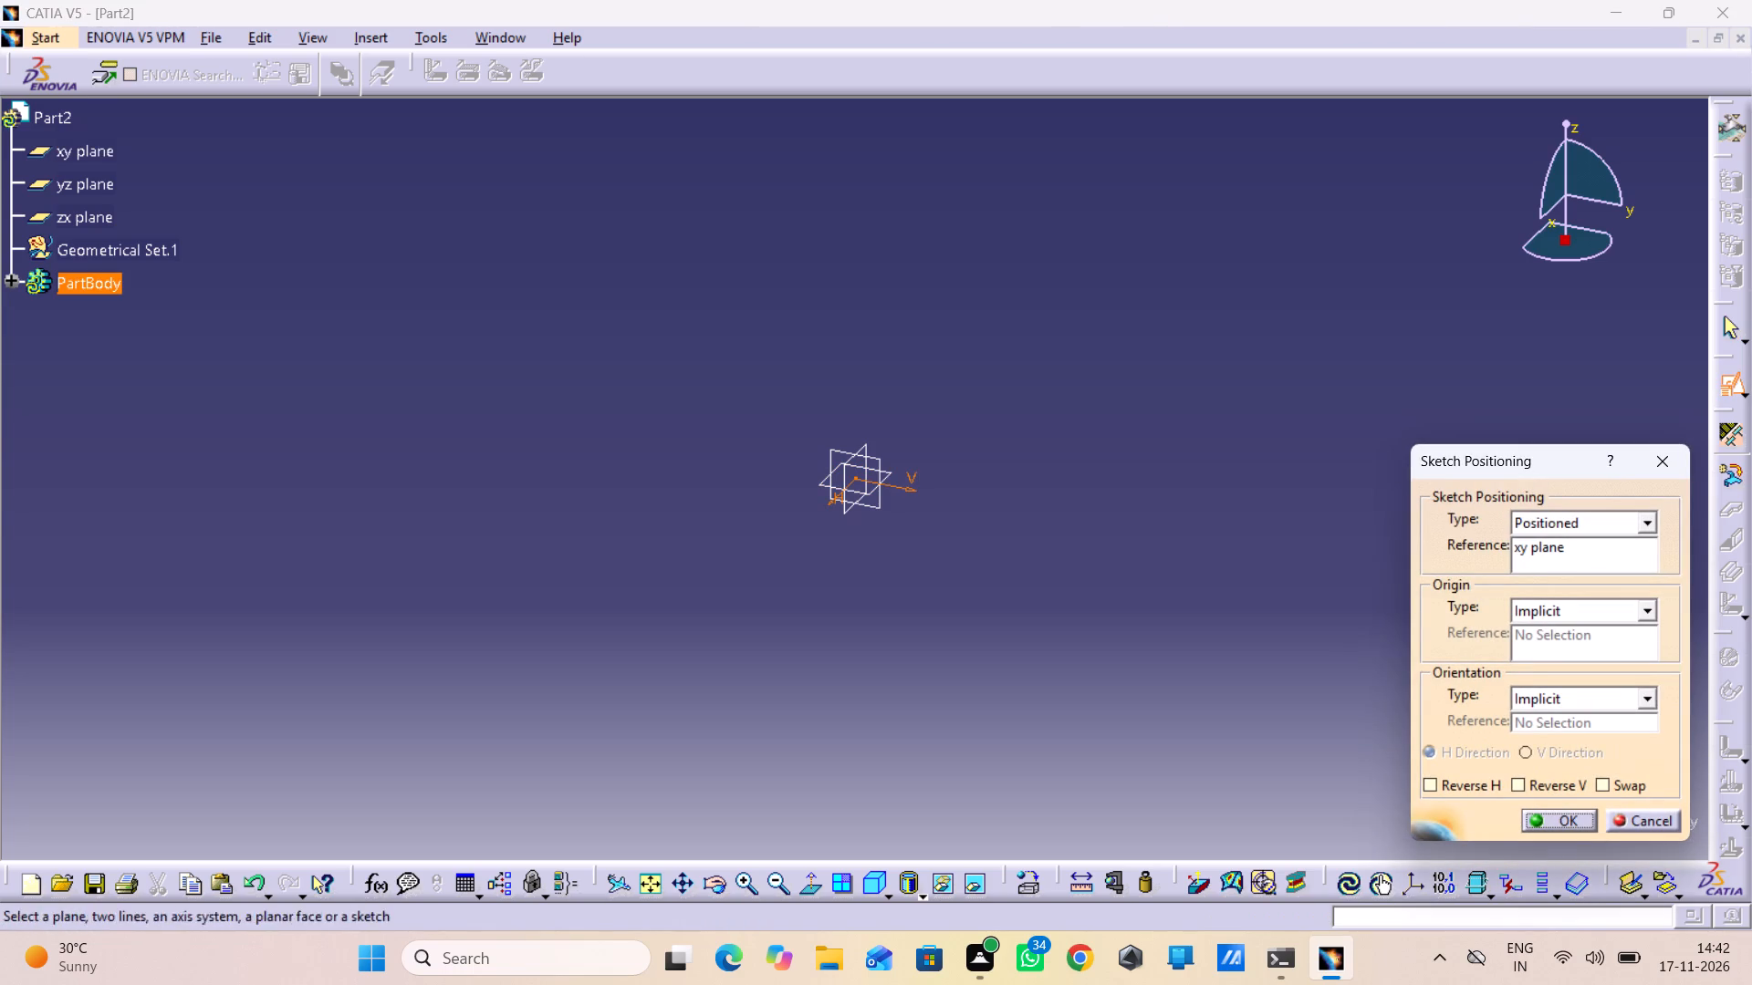
pyautogui.click(1593, 779)
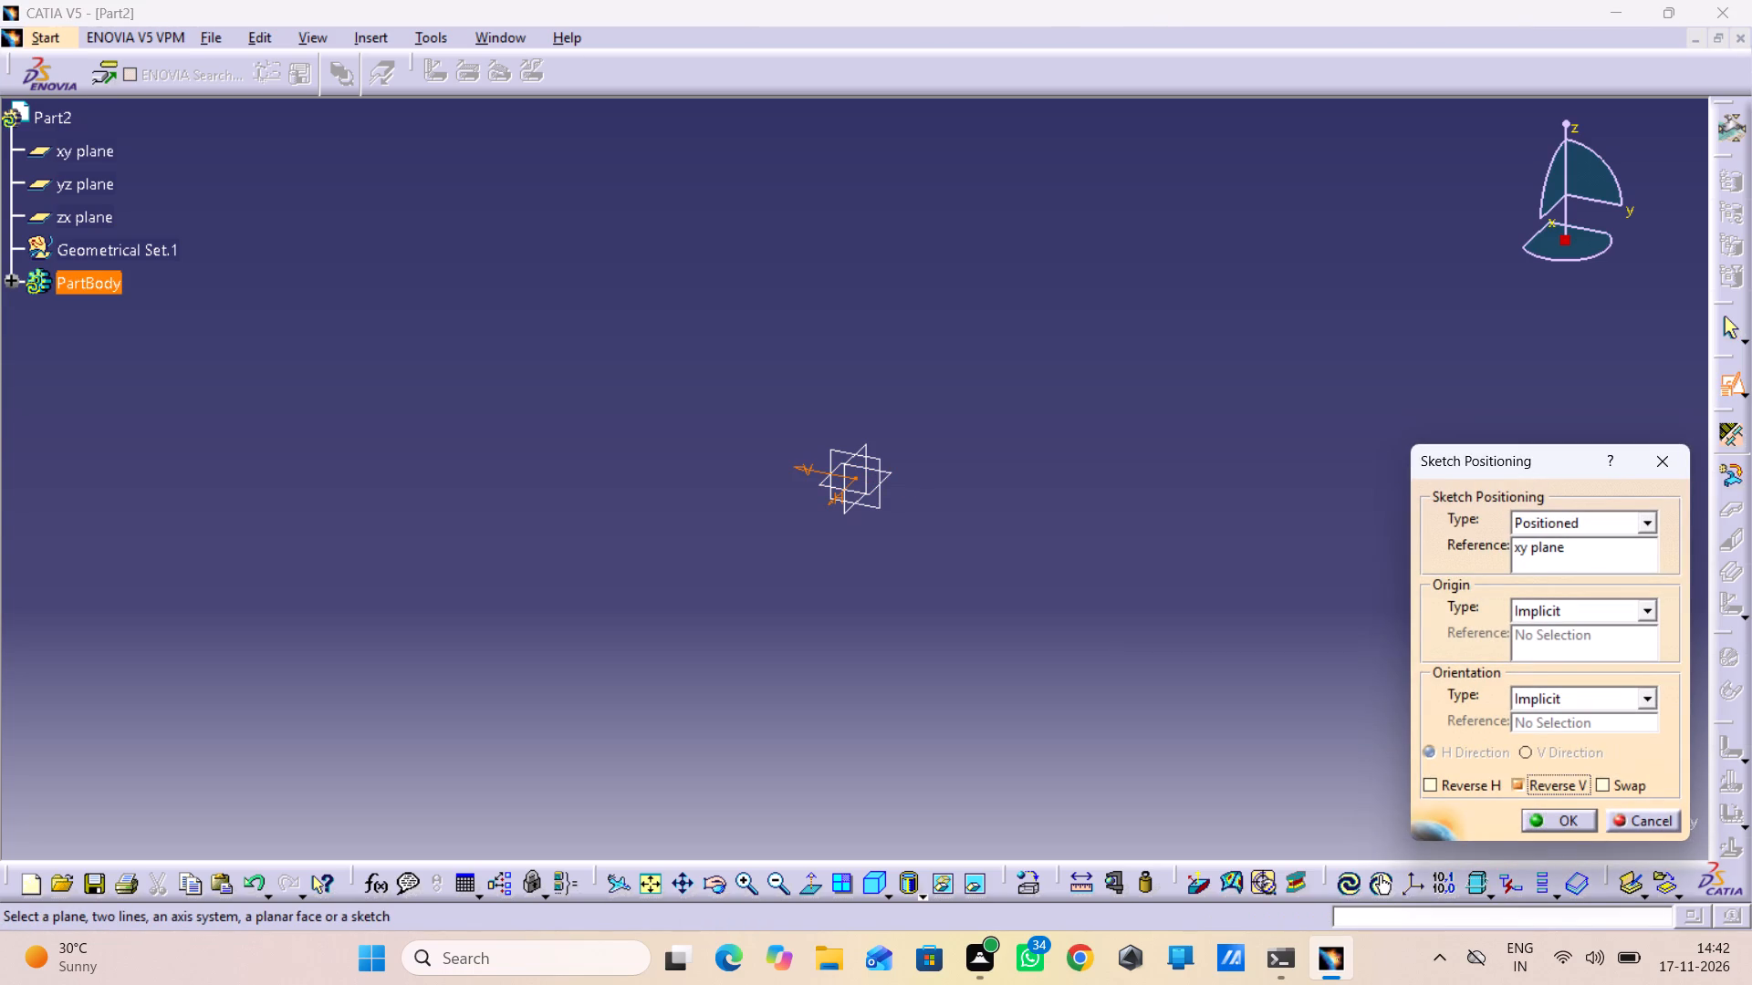
pyautogui.click(1624, 774)
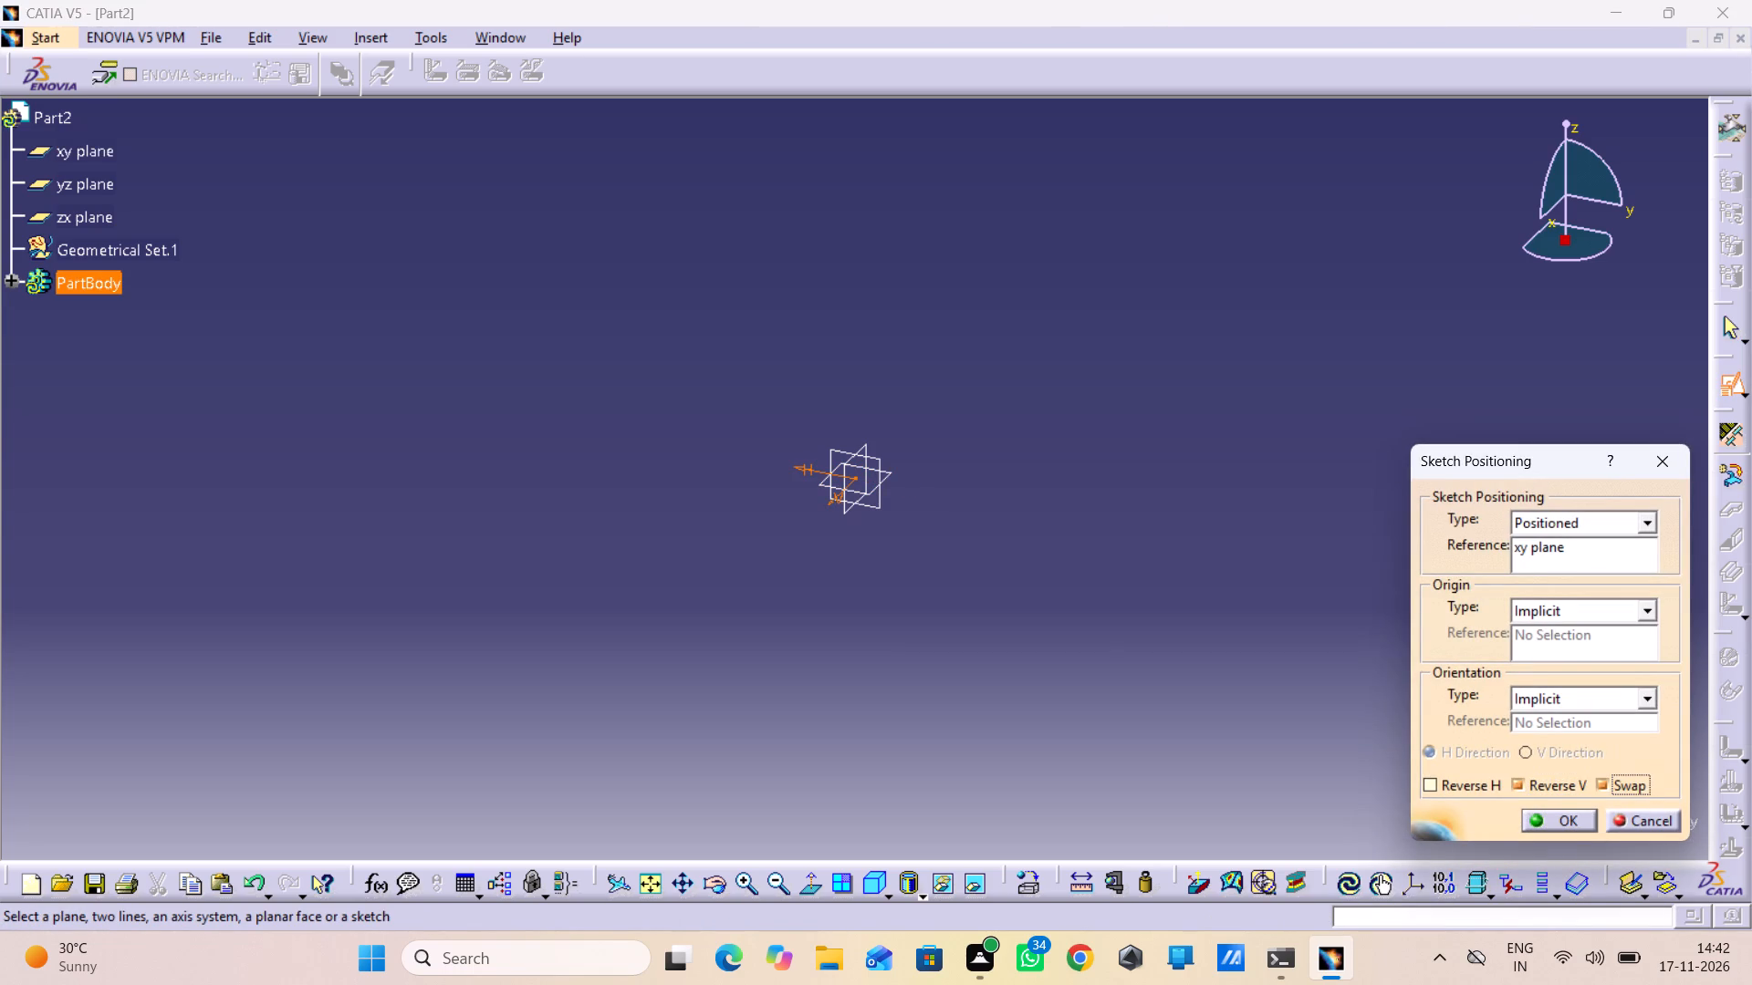
pyautogui.click(1622, 775)
pyautogui.click(1568, 796)
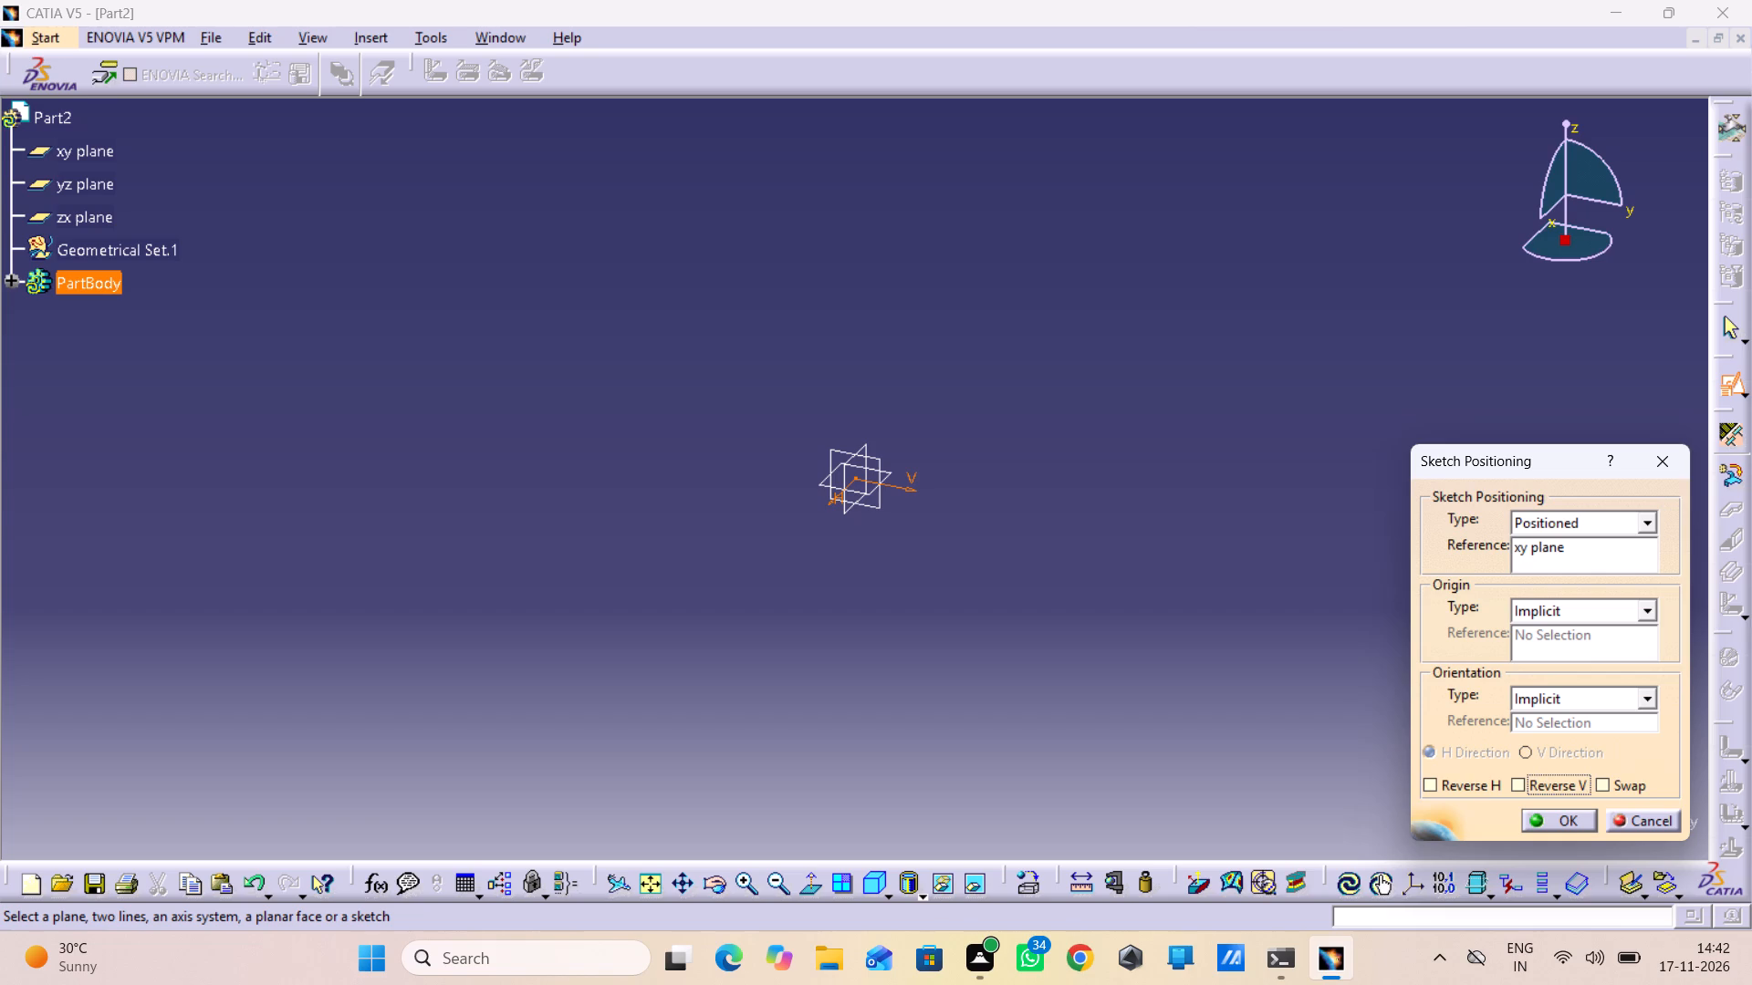
pyautogui.click(1631, 774)
pyautogui.click(1569, 788)
pyautogui.click(1547, 820)
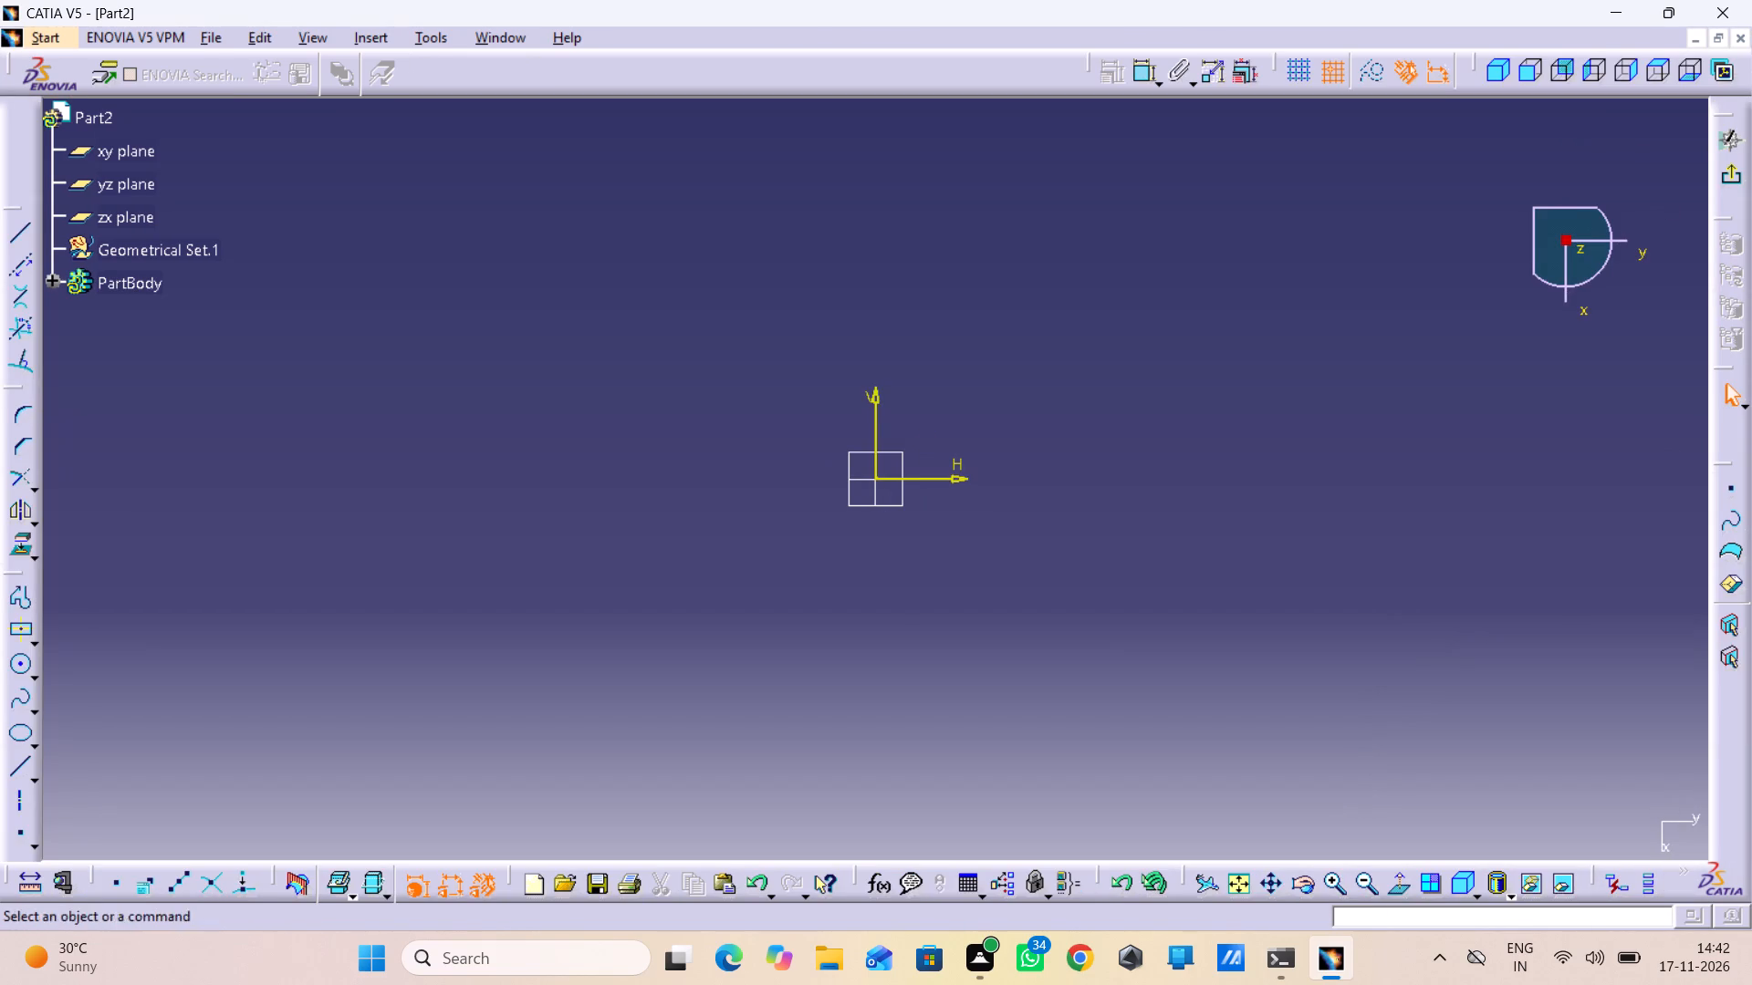
# Sketch a centered rectangle about 100 mm wide and 40 mm high around the sketch origin.
pyautogui.click(9, 636)
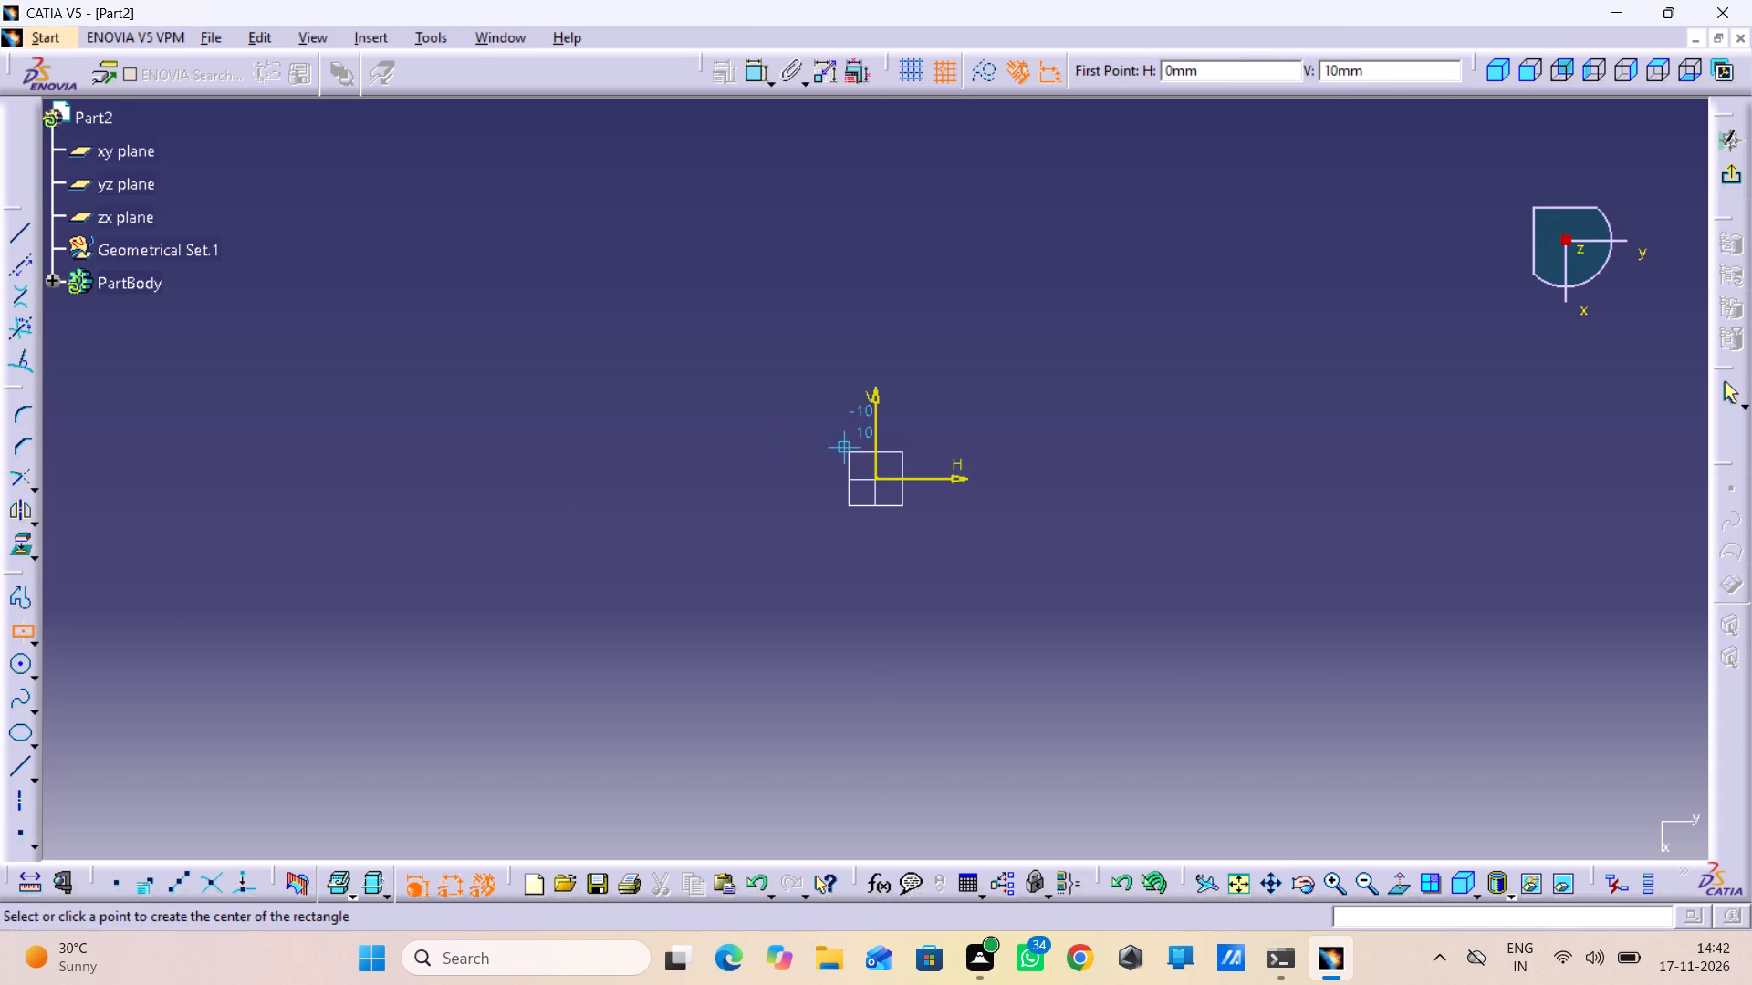
pyautogui.click(874, 475)
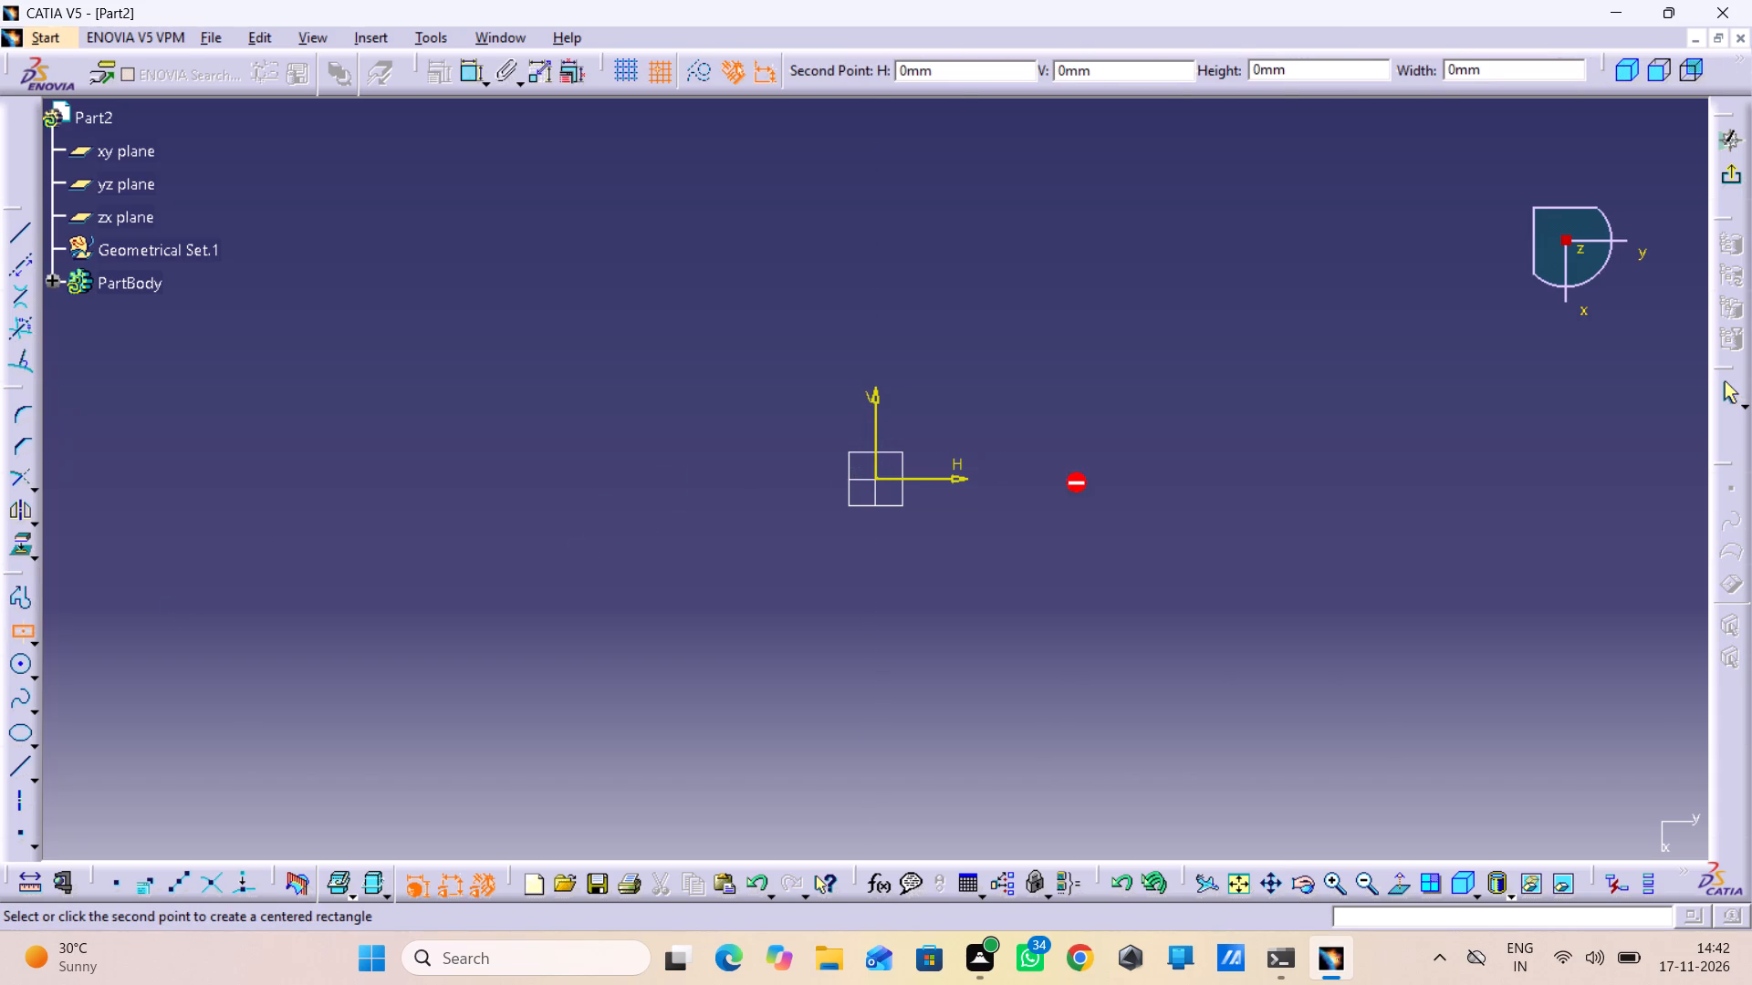
pyautogui.click(1040, 536)
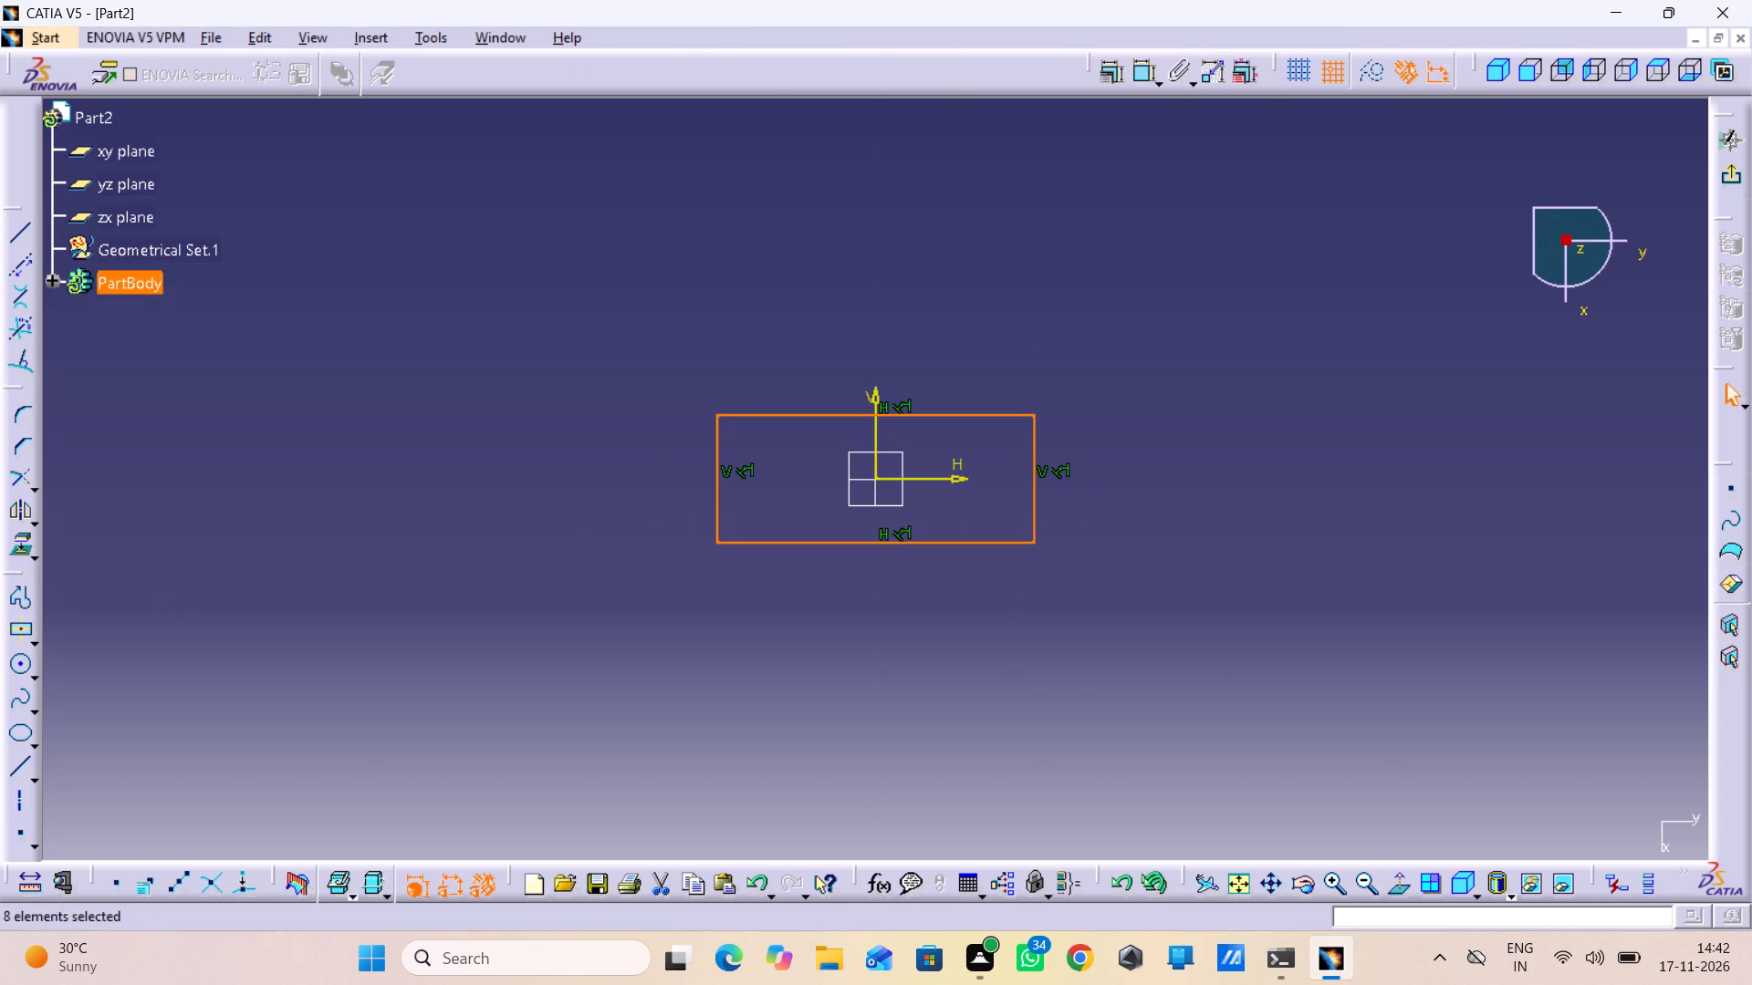
pyautogui.click(1274, 547)
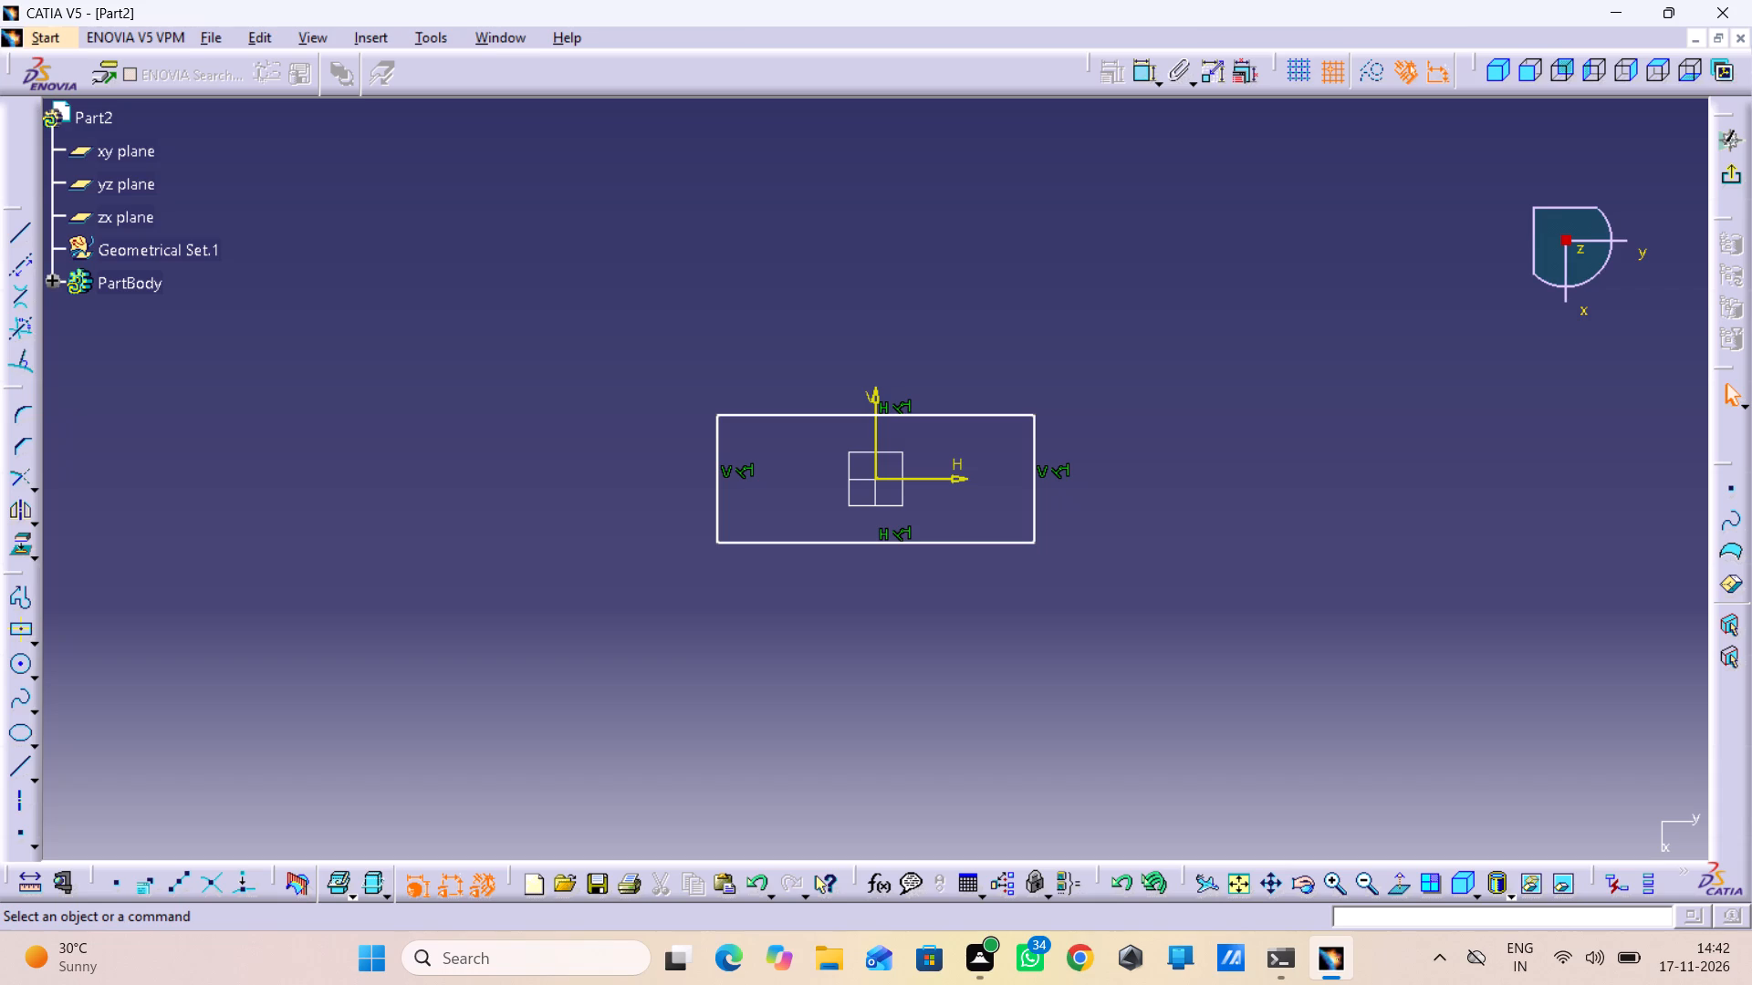
# Dimension the rectangle's width and height.
pyautogui.doubleClick(1147, 81)
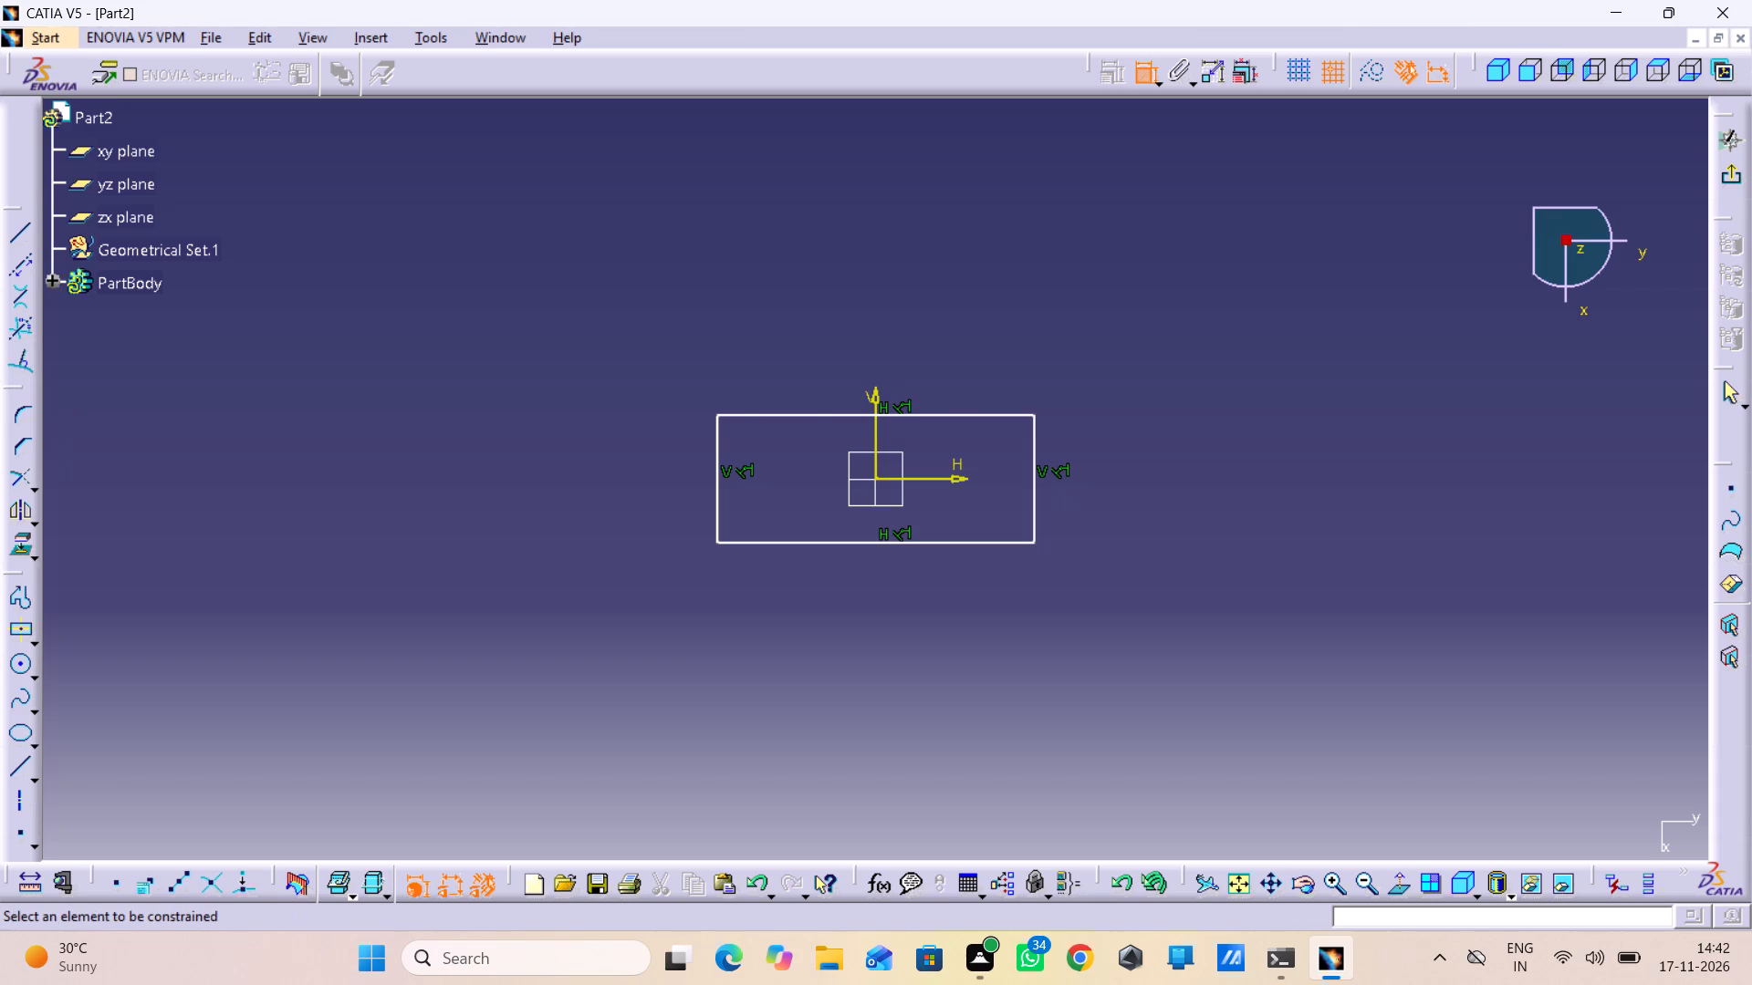
pyautogui.click(909, 417)
pyautogui.click(906, 378)
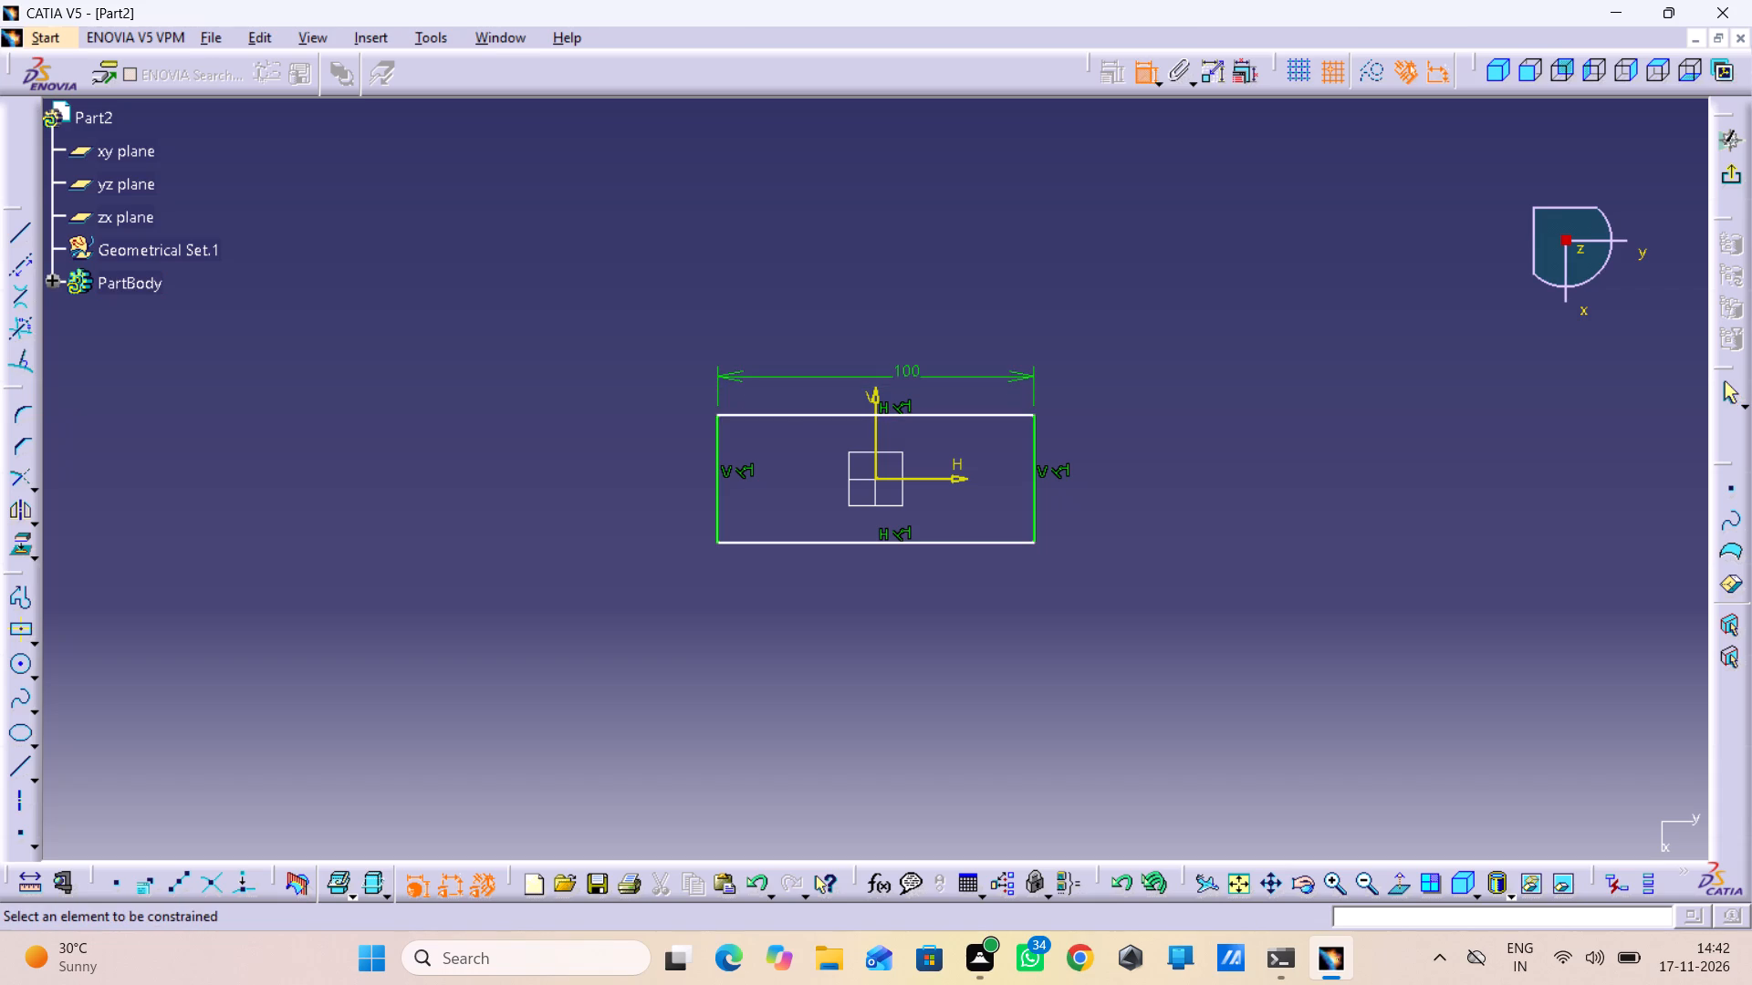
pyautogui.click(1042, 459)
pyautogui.click(1036, 445)
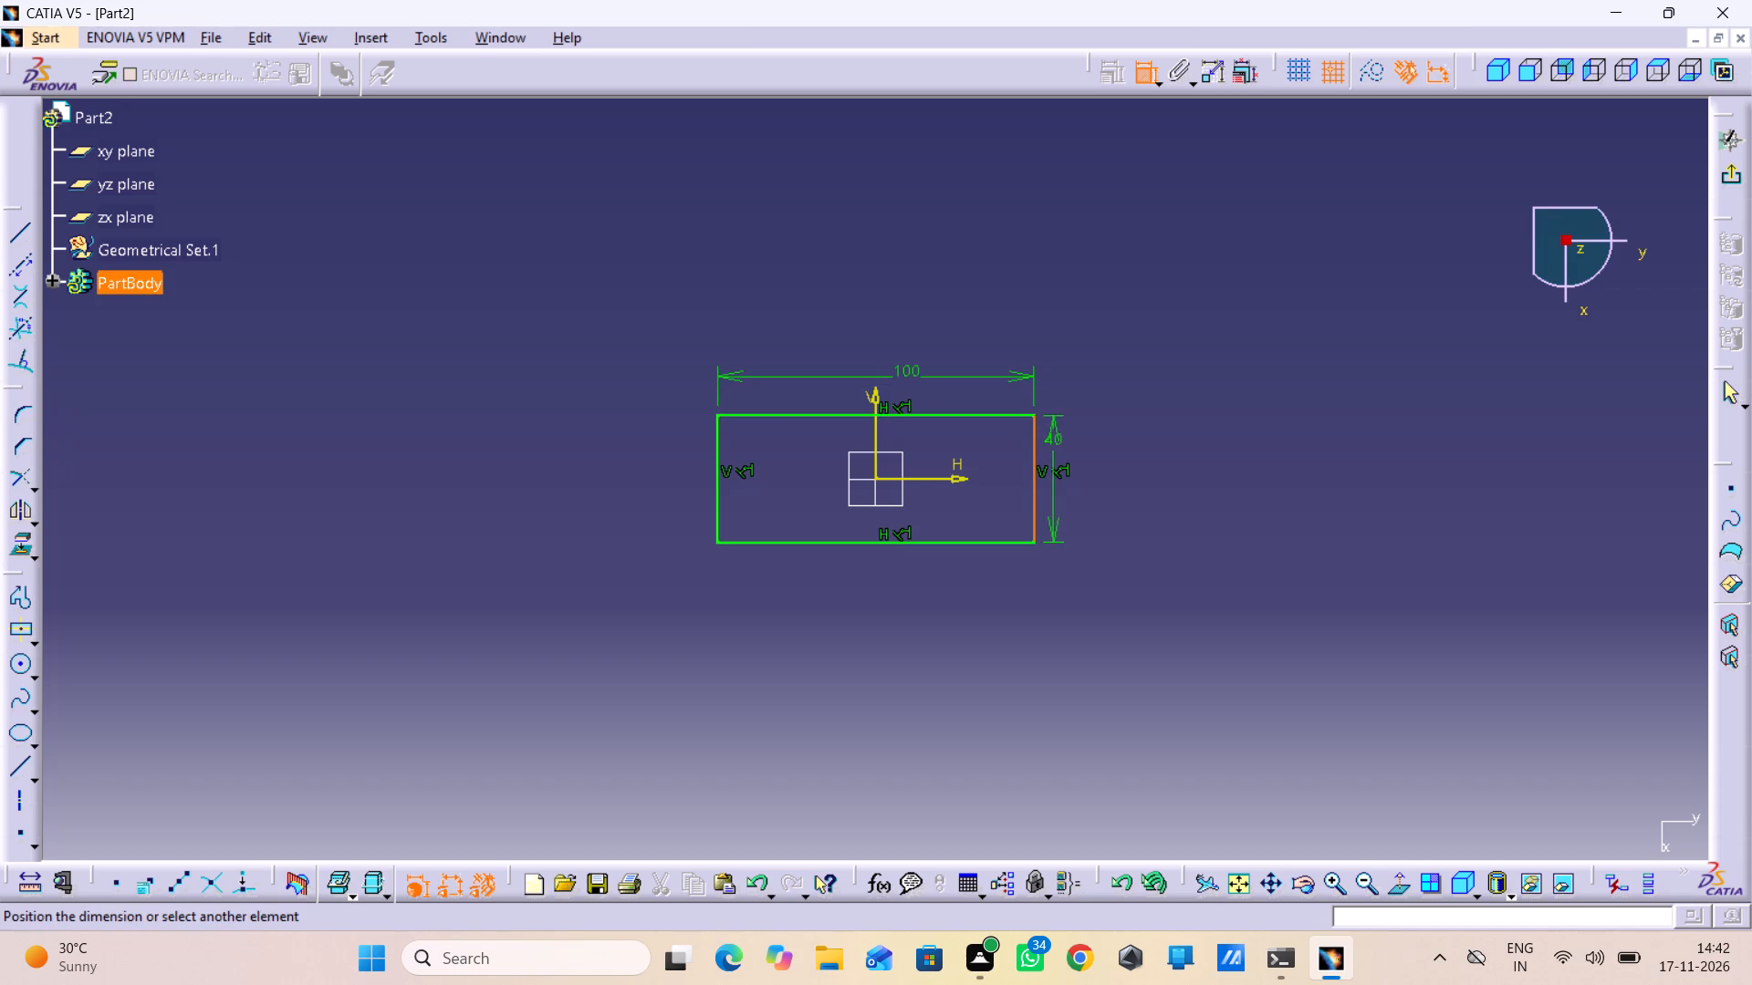
pyautogui.click(1078, 481)
# Set the rectangle's height to 15 mm.
pyautogui.doubleClick(1075, 479)
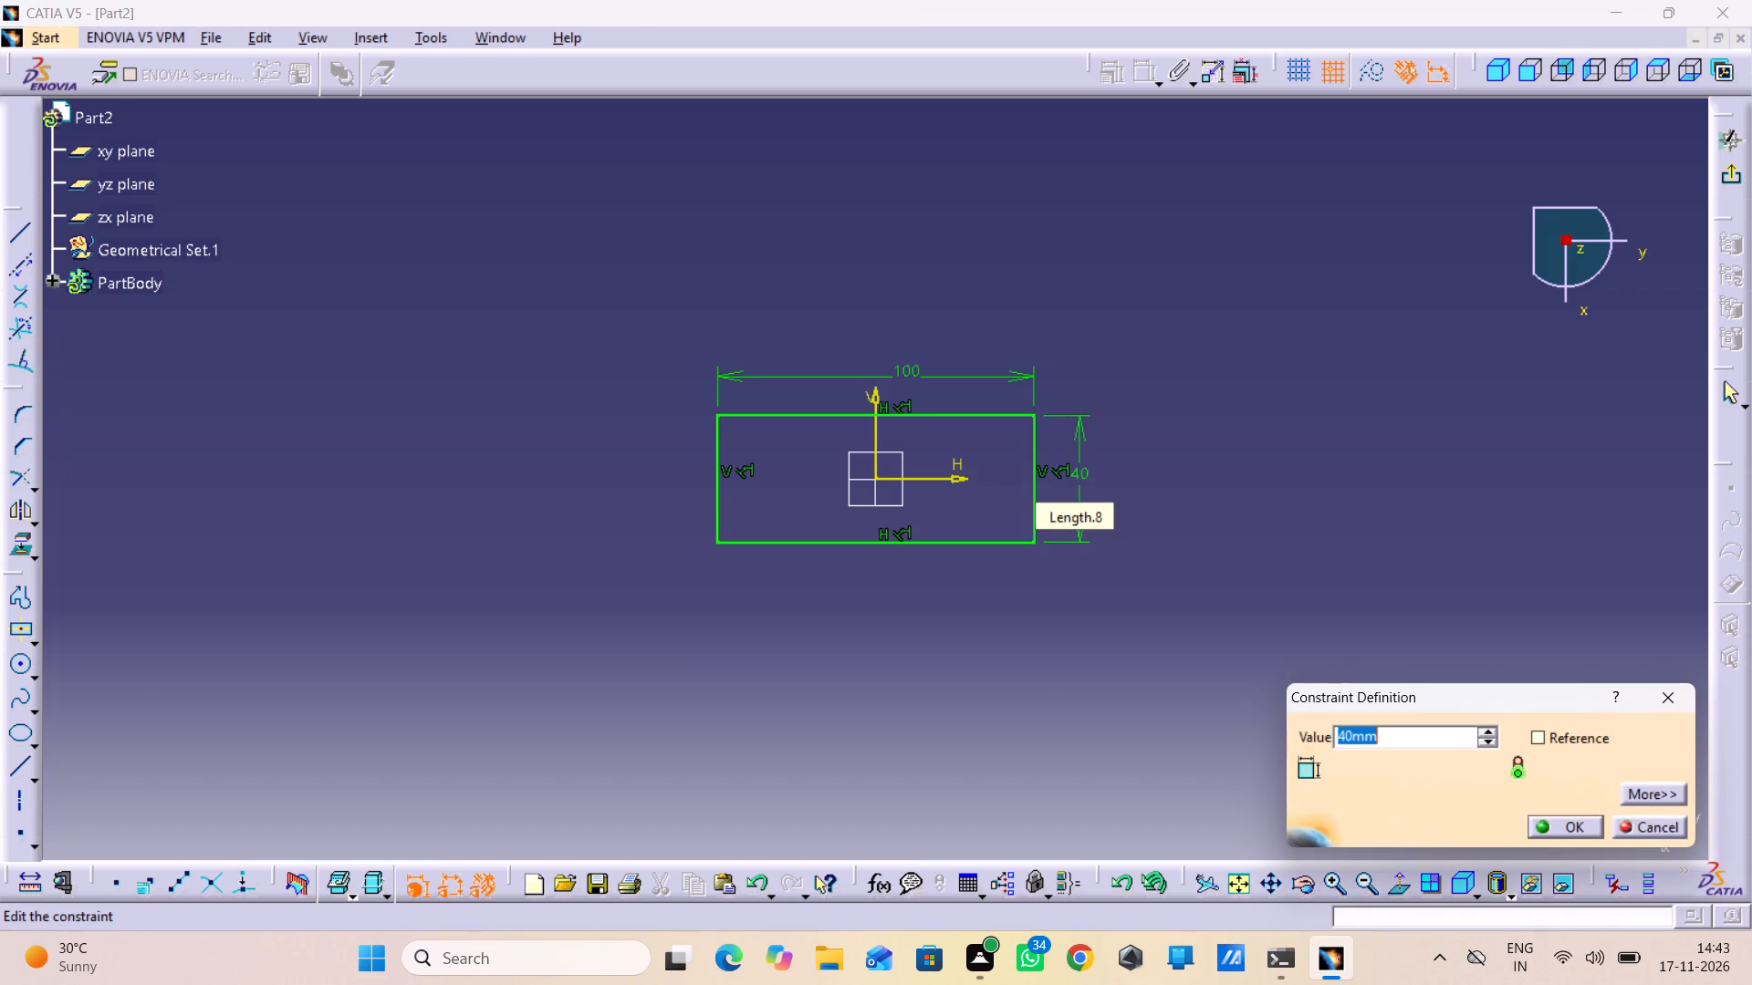
pyautogui.write('153')
pyautogui.press('\\')
pyautogui.press('BackSpace')
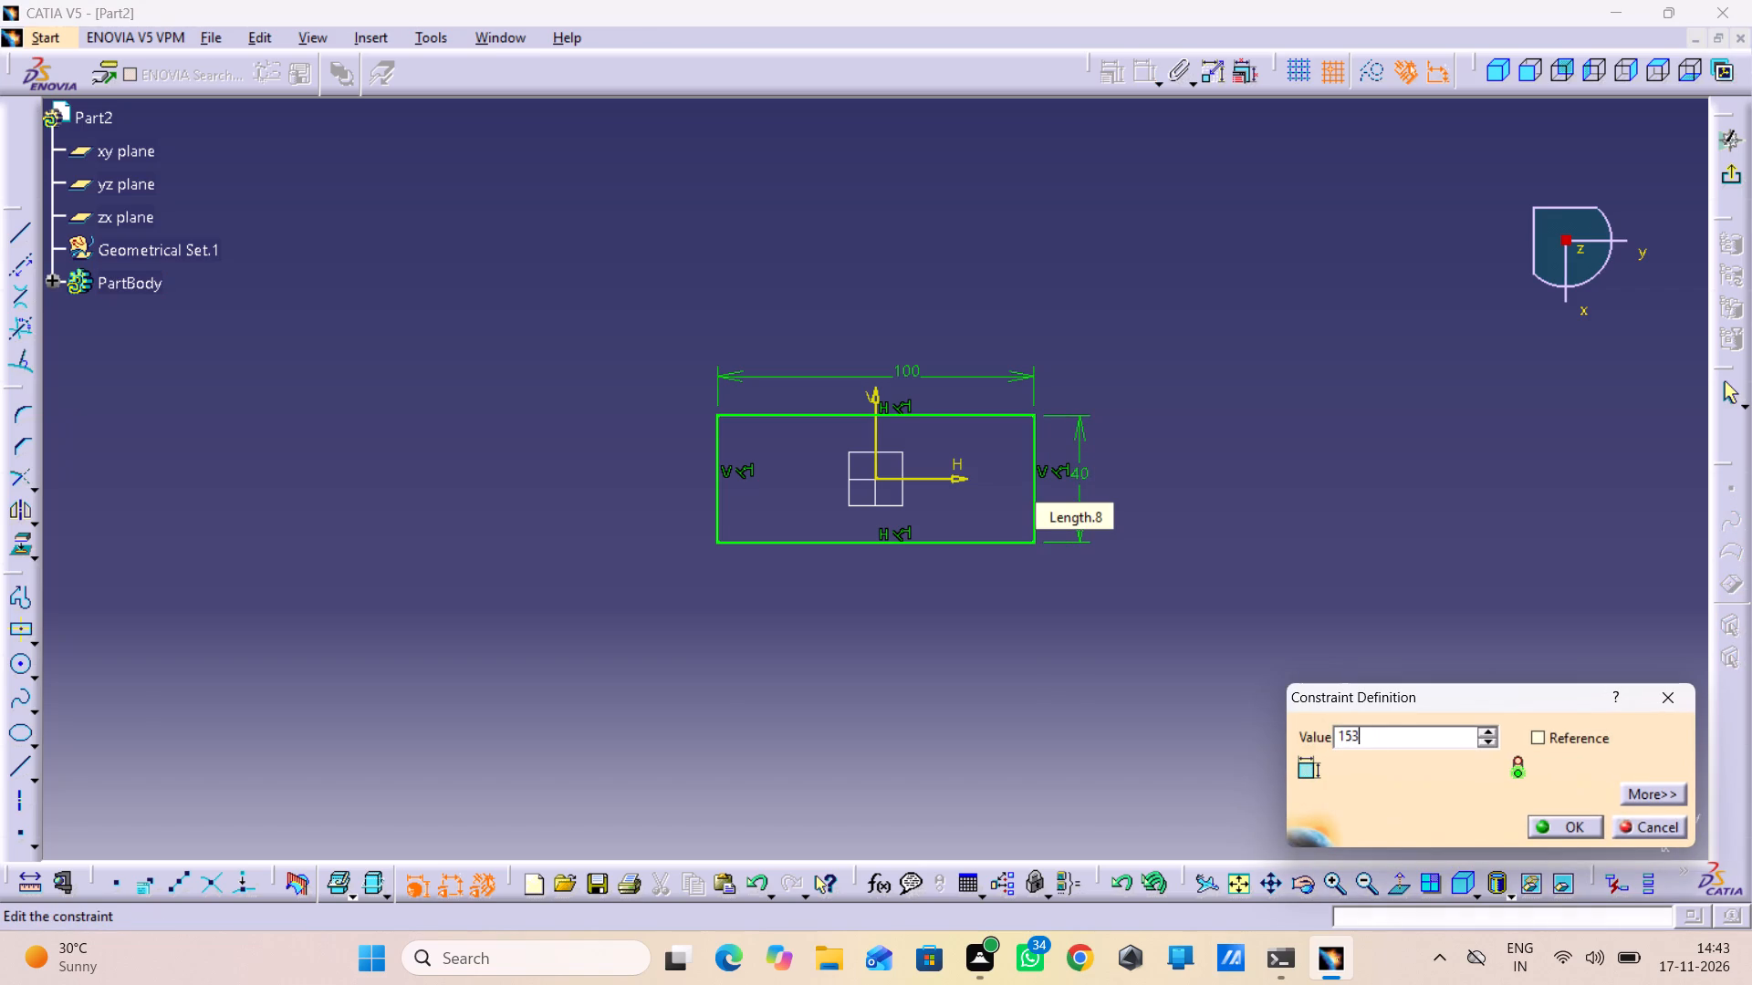
pyautogui.press('Return')
pyautogui.doubleClick(1075, 479)
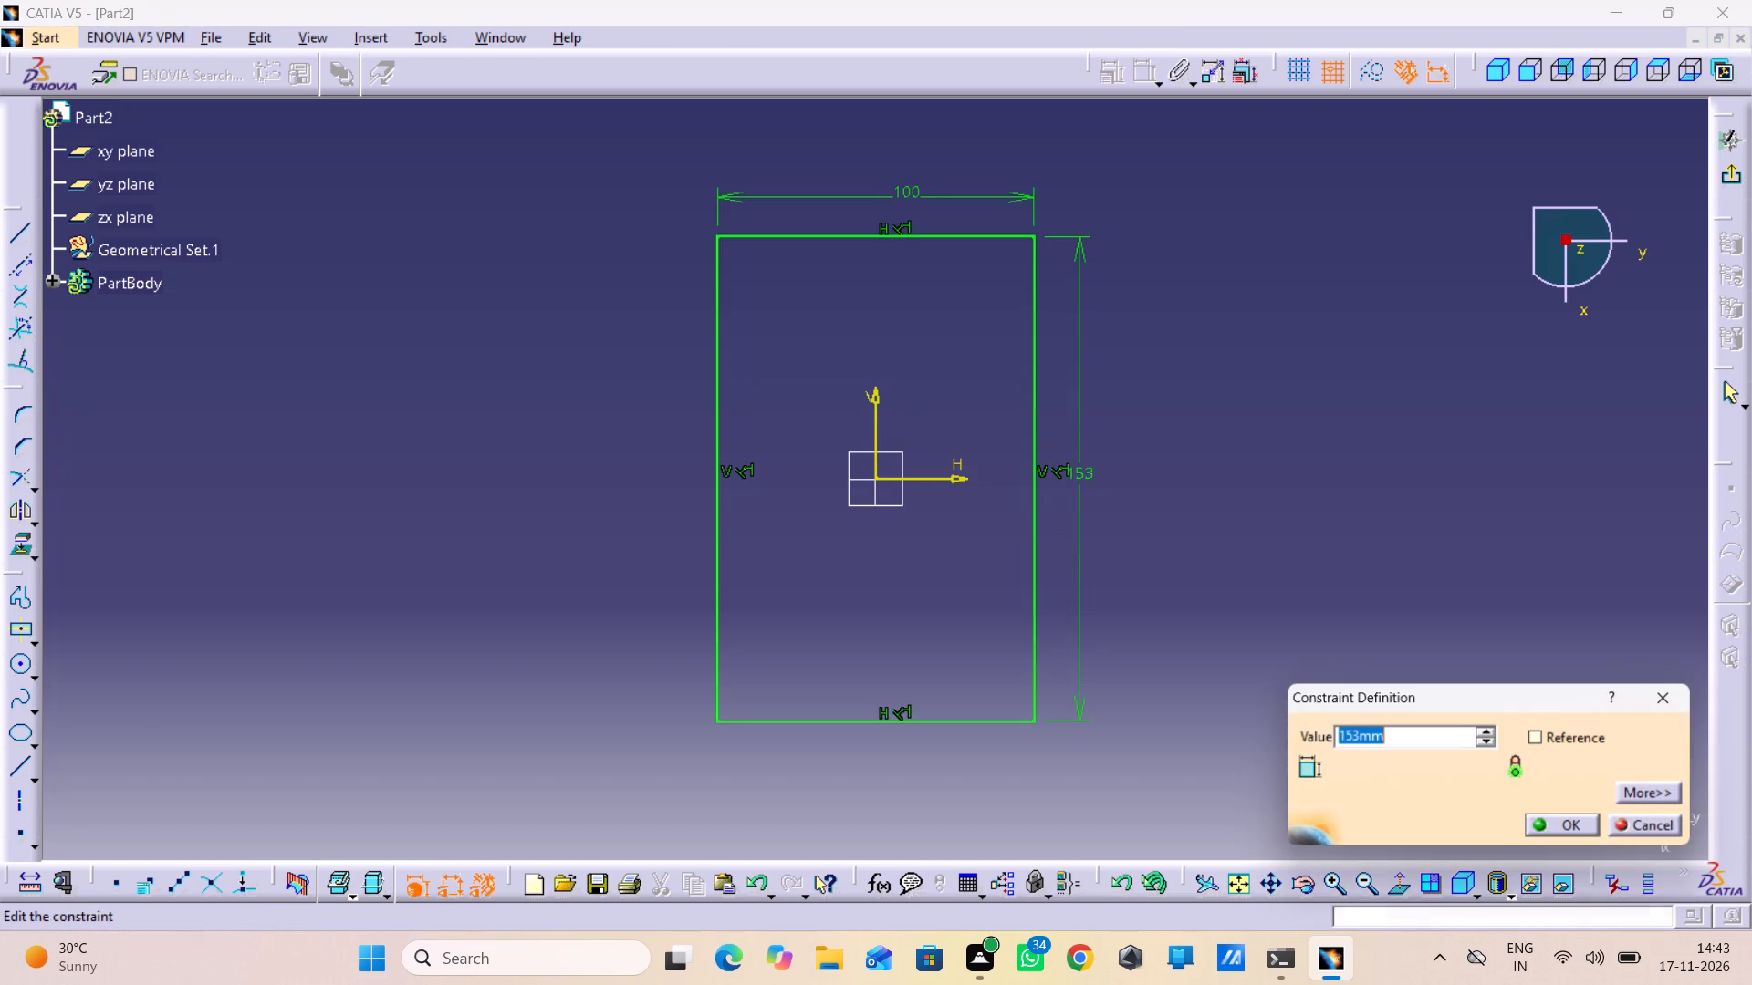
pyautogui.write('15')
pyautogui.press('Return')
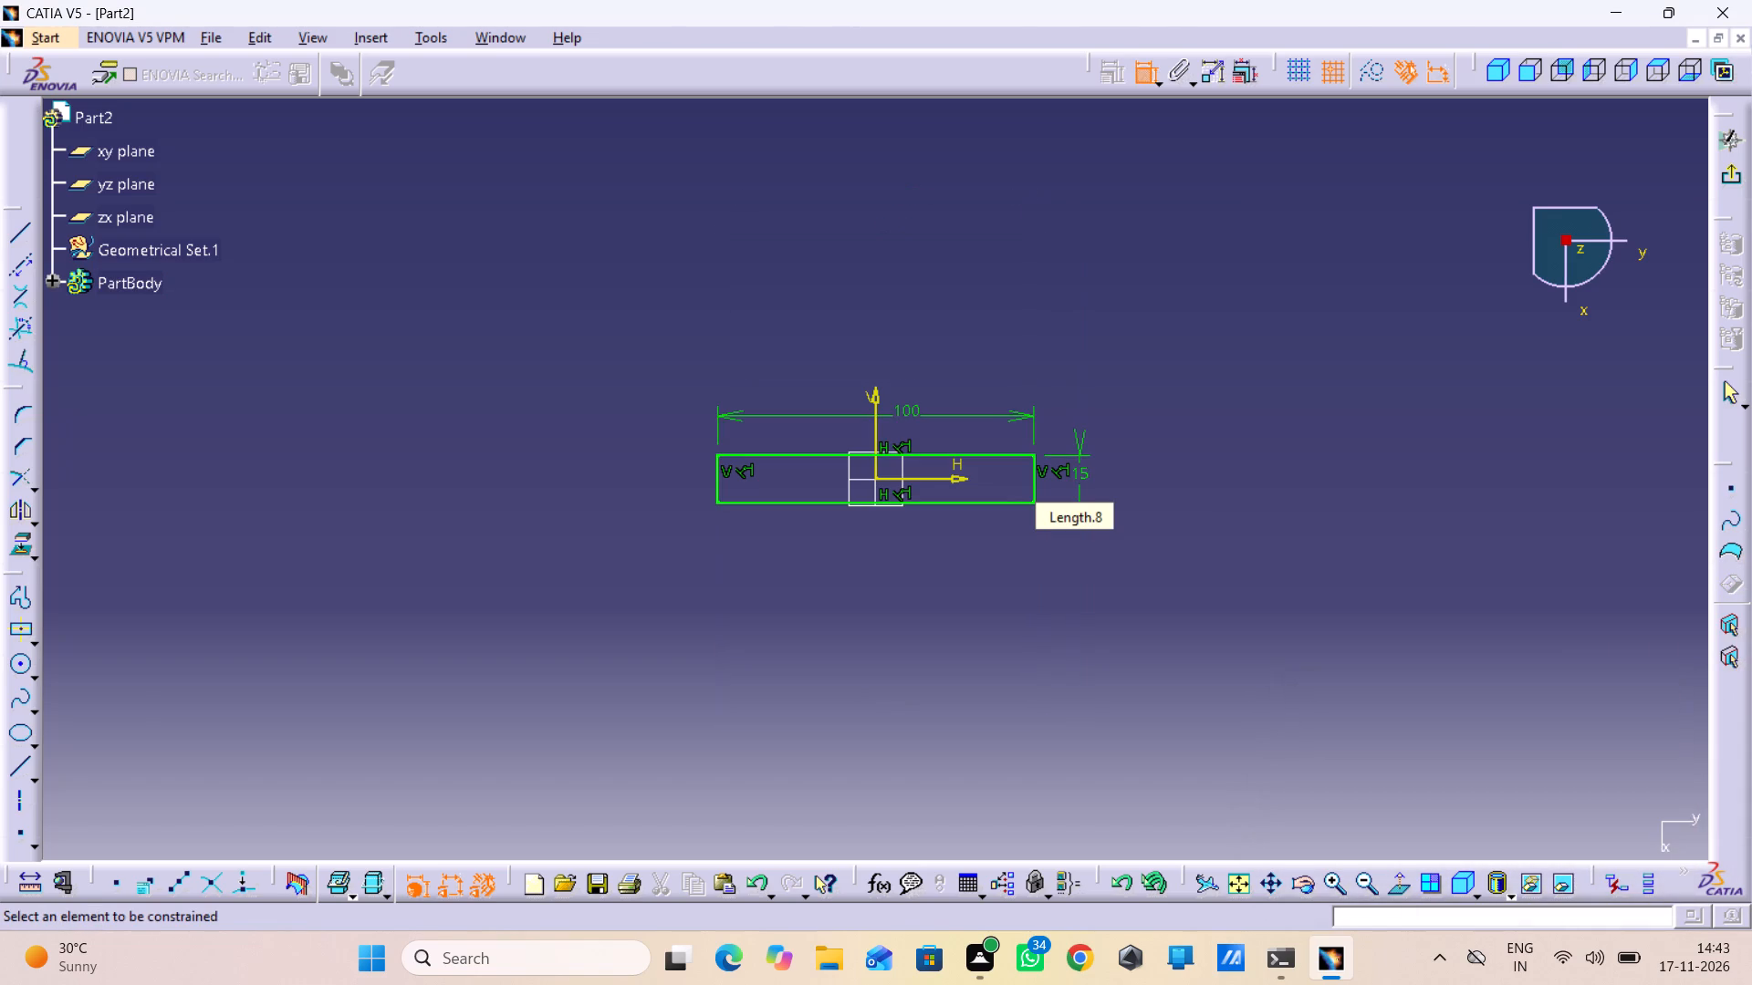
# Set the rectangle's width to 40 mm and exit the sketch.
pyautogui.doubleClick(909, 414)
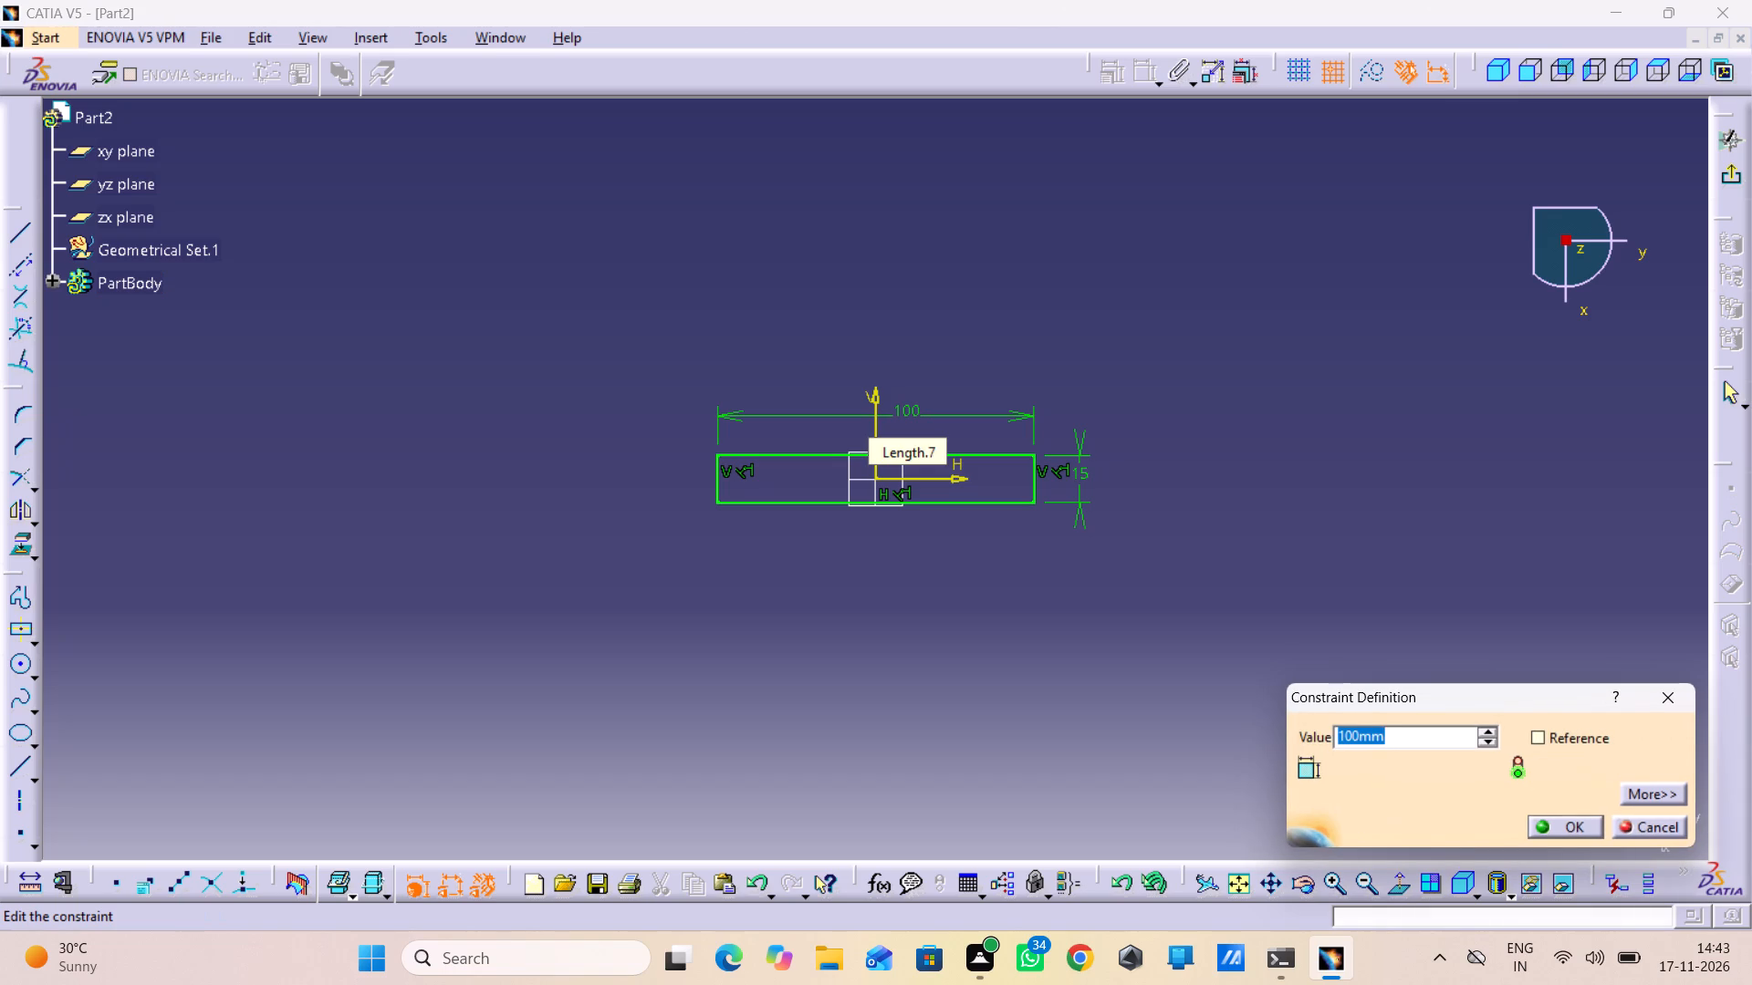
pyautogui.write('50')
pyautogui.press('Return')
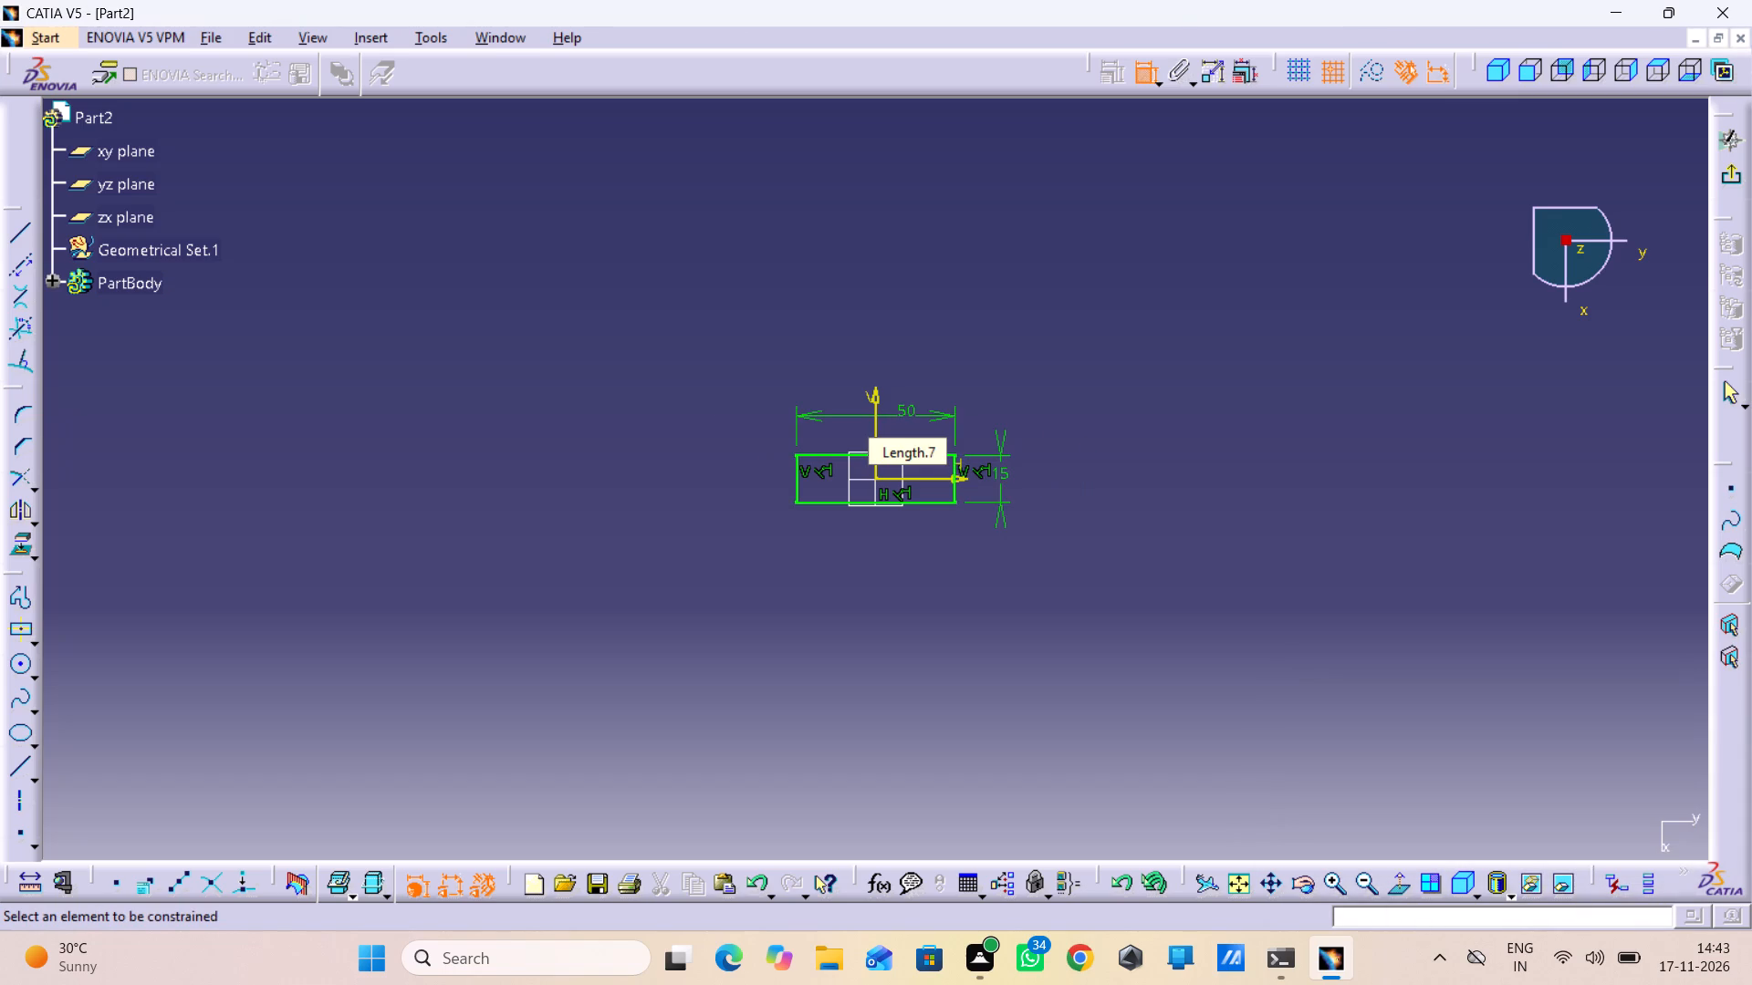
pyautogui.doubleClick(909, 414)
pyautogui.write('40')
pyautogui.press('Return')
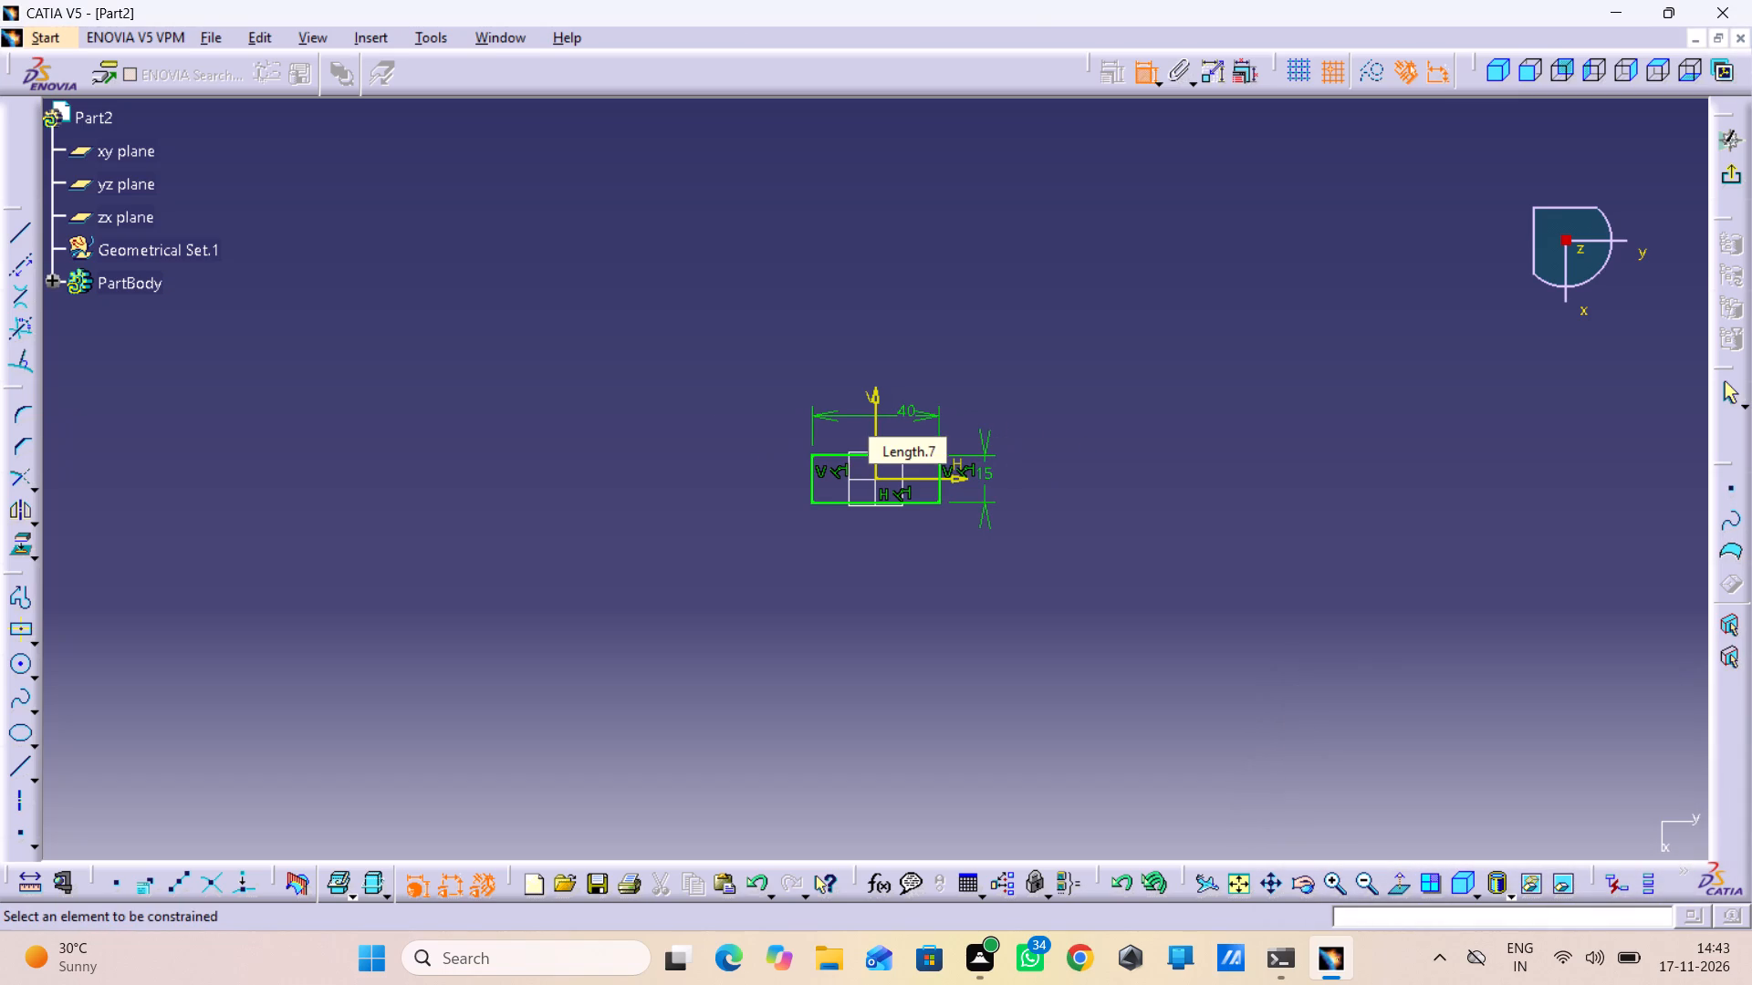
pyautogui.click(1736, 174)
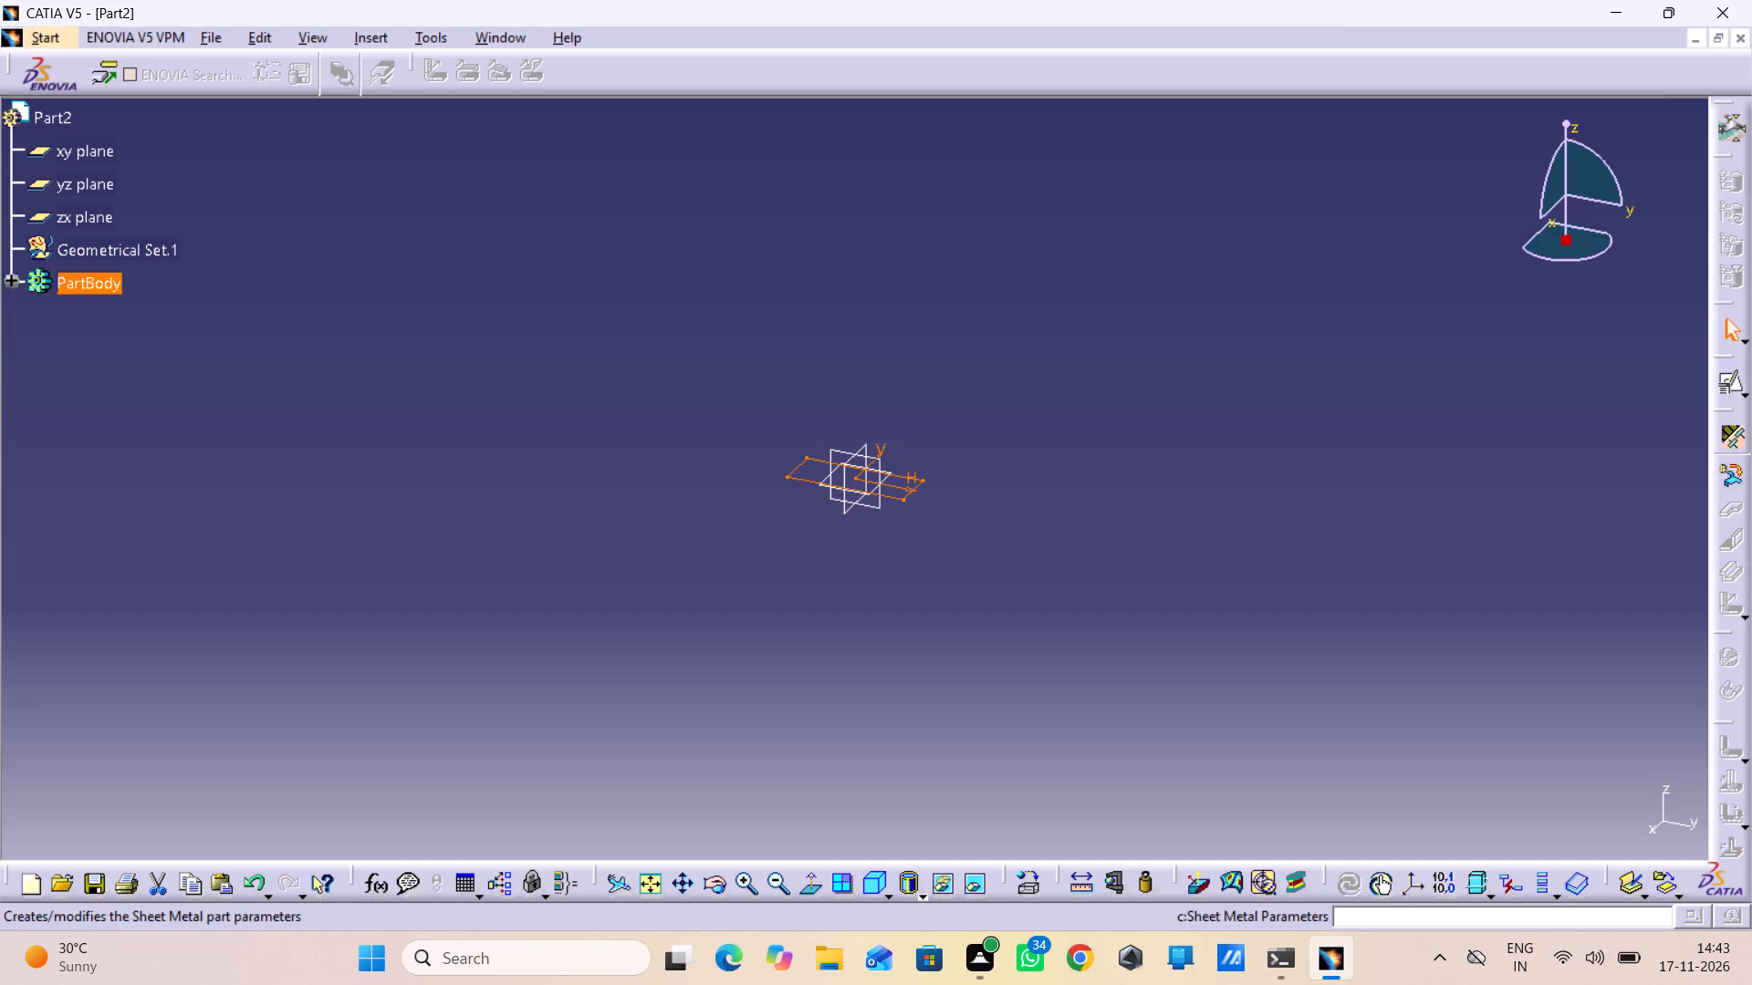
# Define the sheet metal parameters with 0.5 mm thickness and a 4 mm default bend radius.
pyautogui.click(1727, 430)
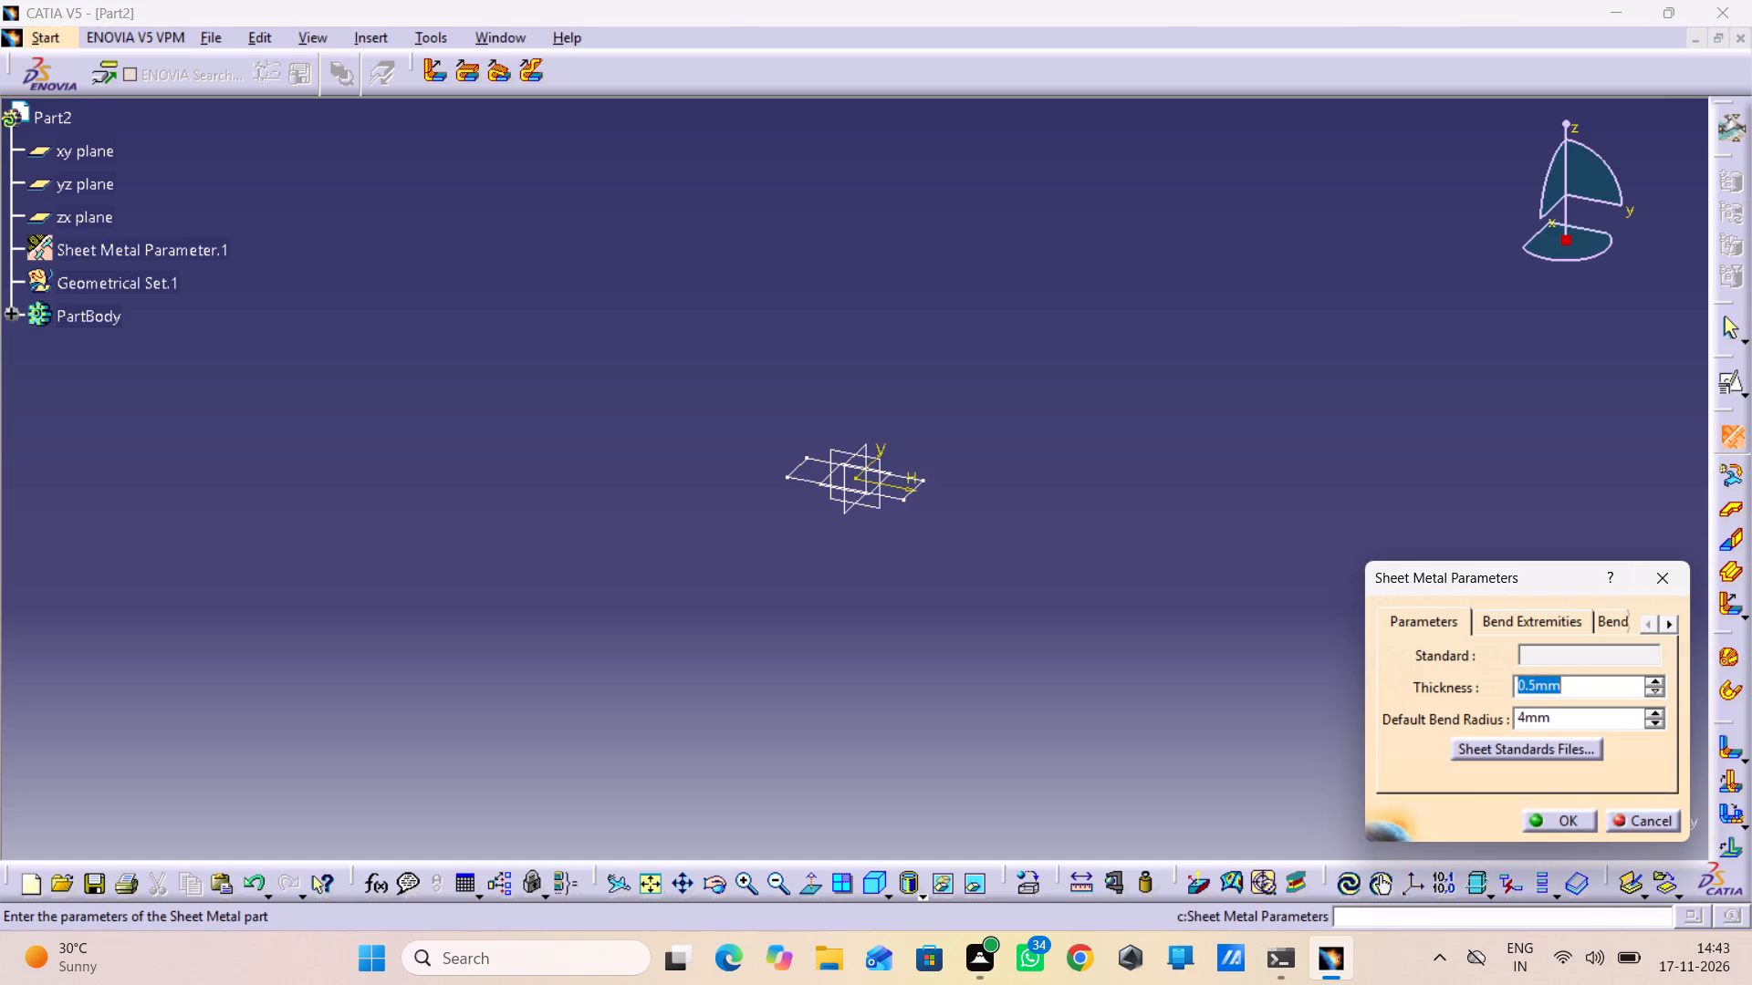
pyautogui.press('Return')
# Create a wall from the rectangle sketch, with the material side pointing up along z.
pyautogui.click(1736, 507)
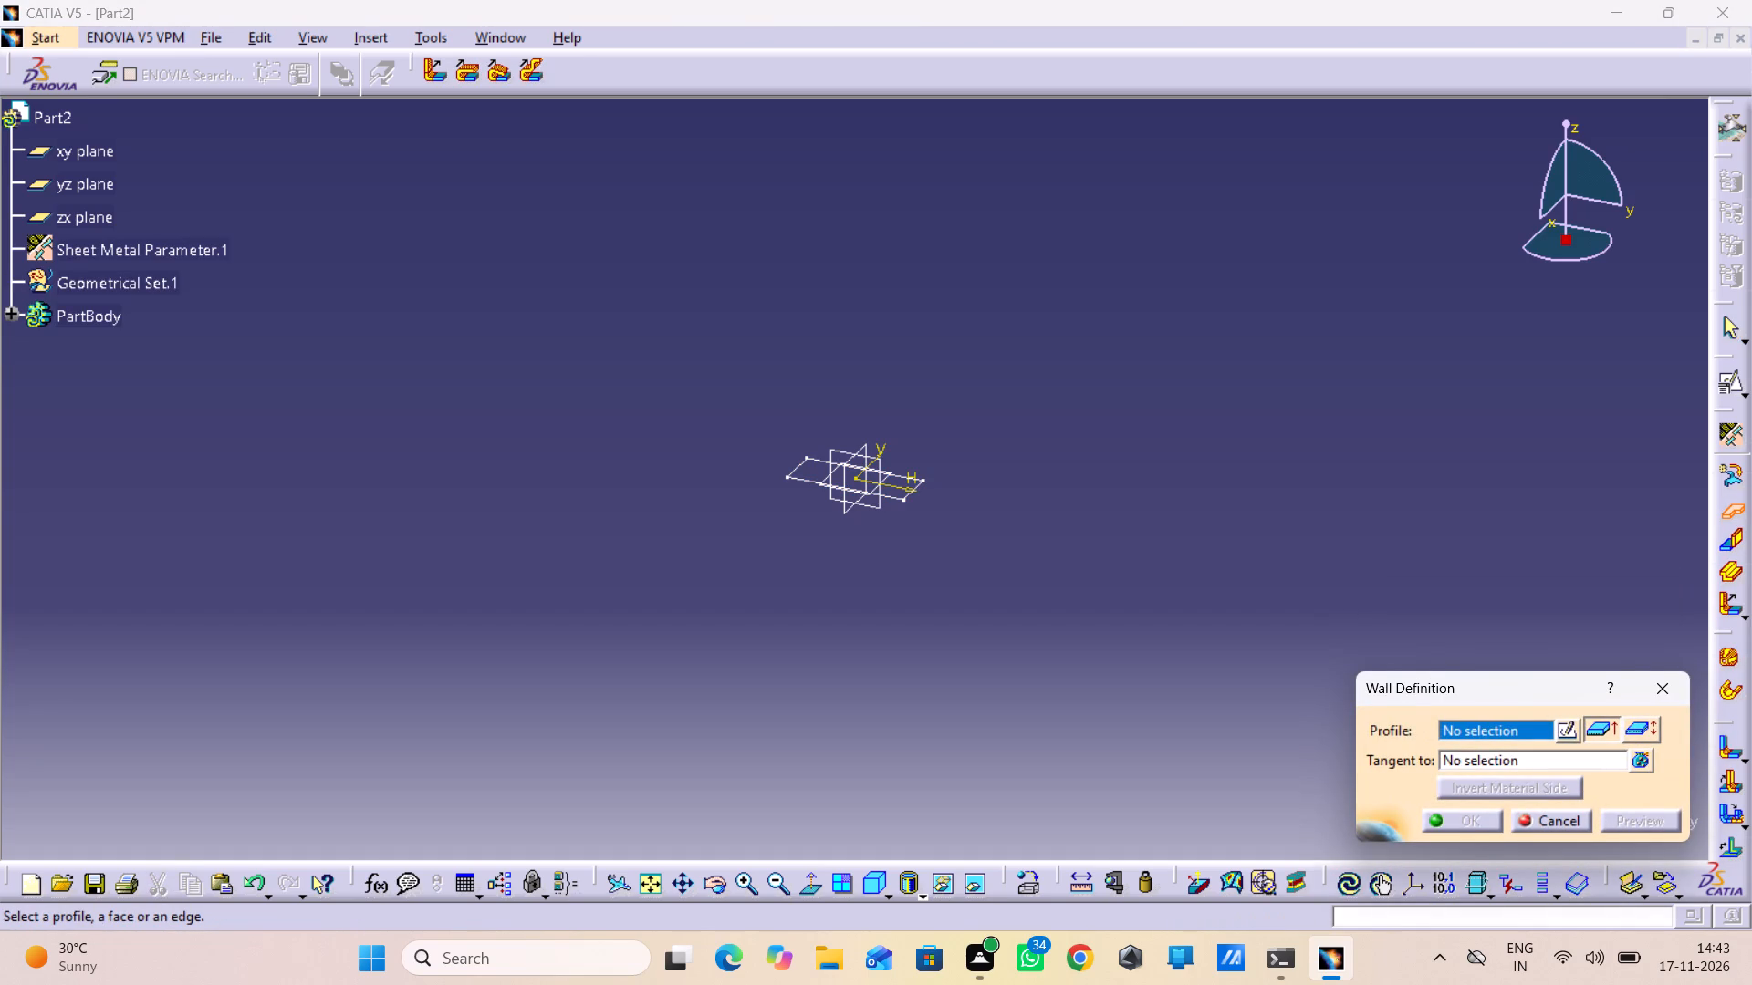
pyautogui.click(885, 496)
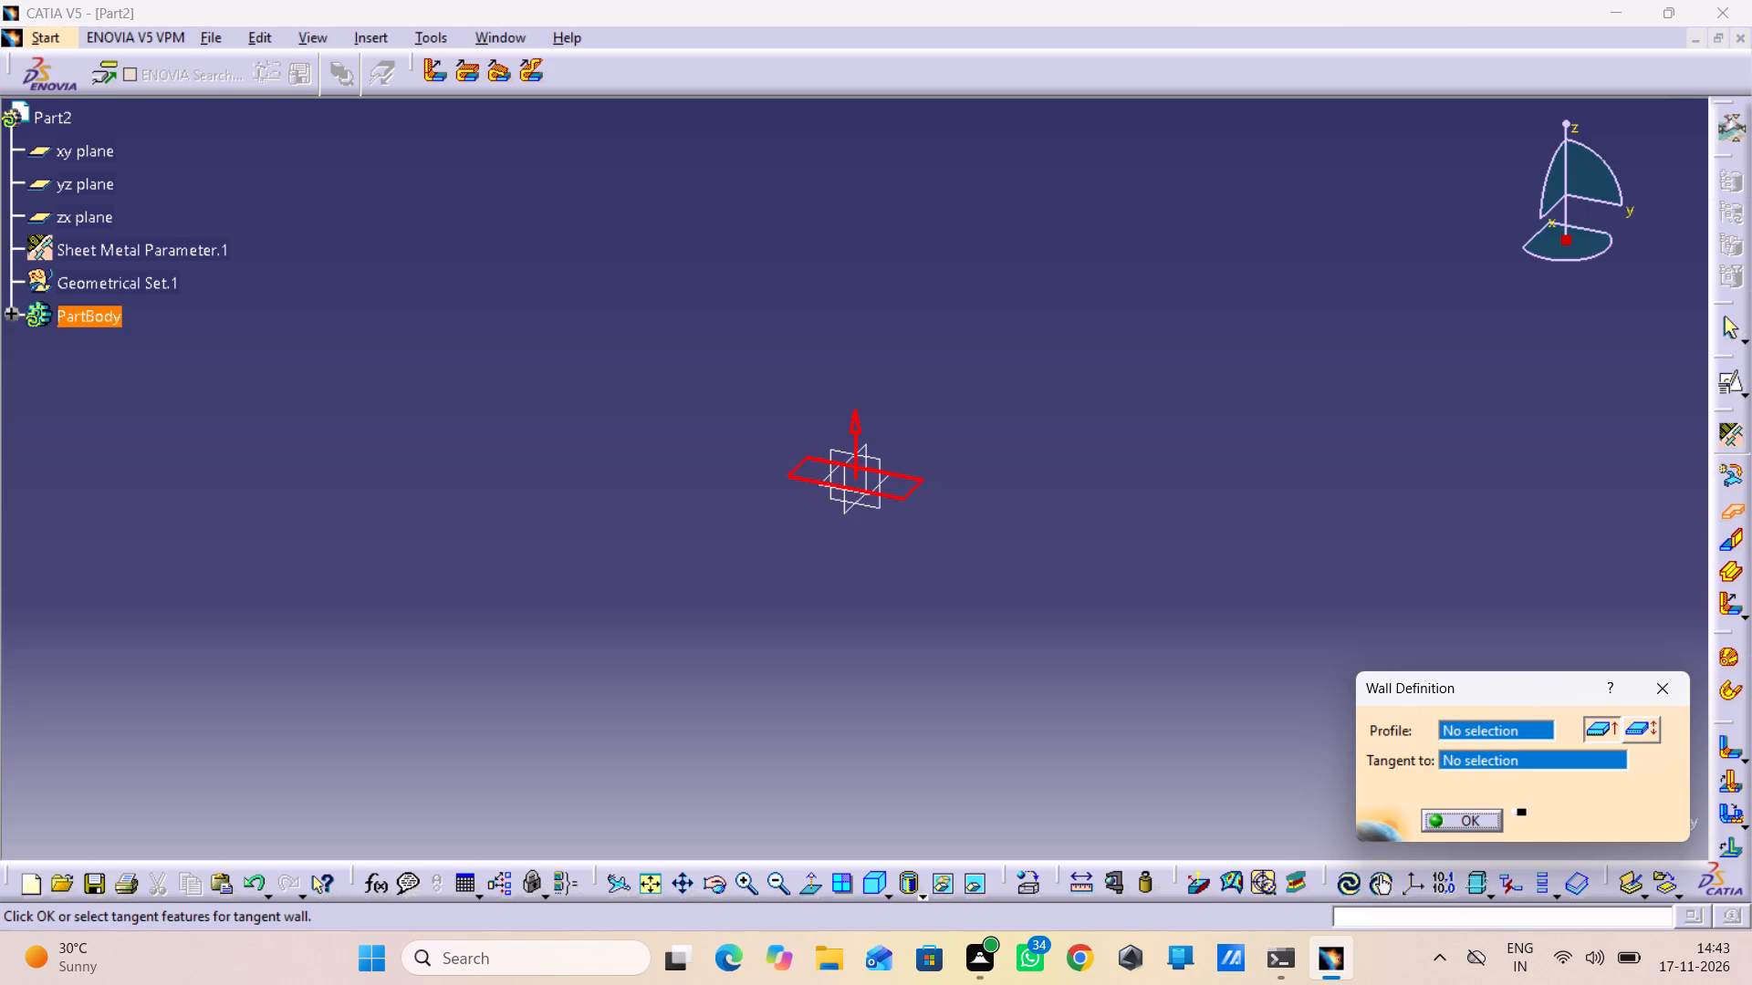
pyautogui.click(1630, 833)
pyautogui.moveTo(960, 556); pyautogui.dragTo(954, 515, button='middle')
pyautogui.moveTo(960, 556); pyautogui.dragTo(954, 515, button='right')
pyautogui.moveTo(954, 515); pyautogui.dragTo(900, 275, button='middle')
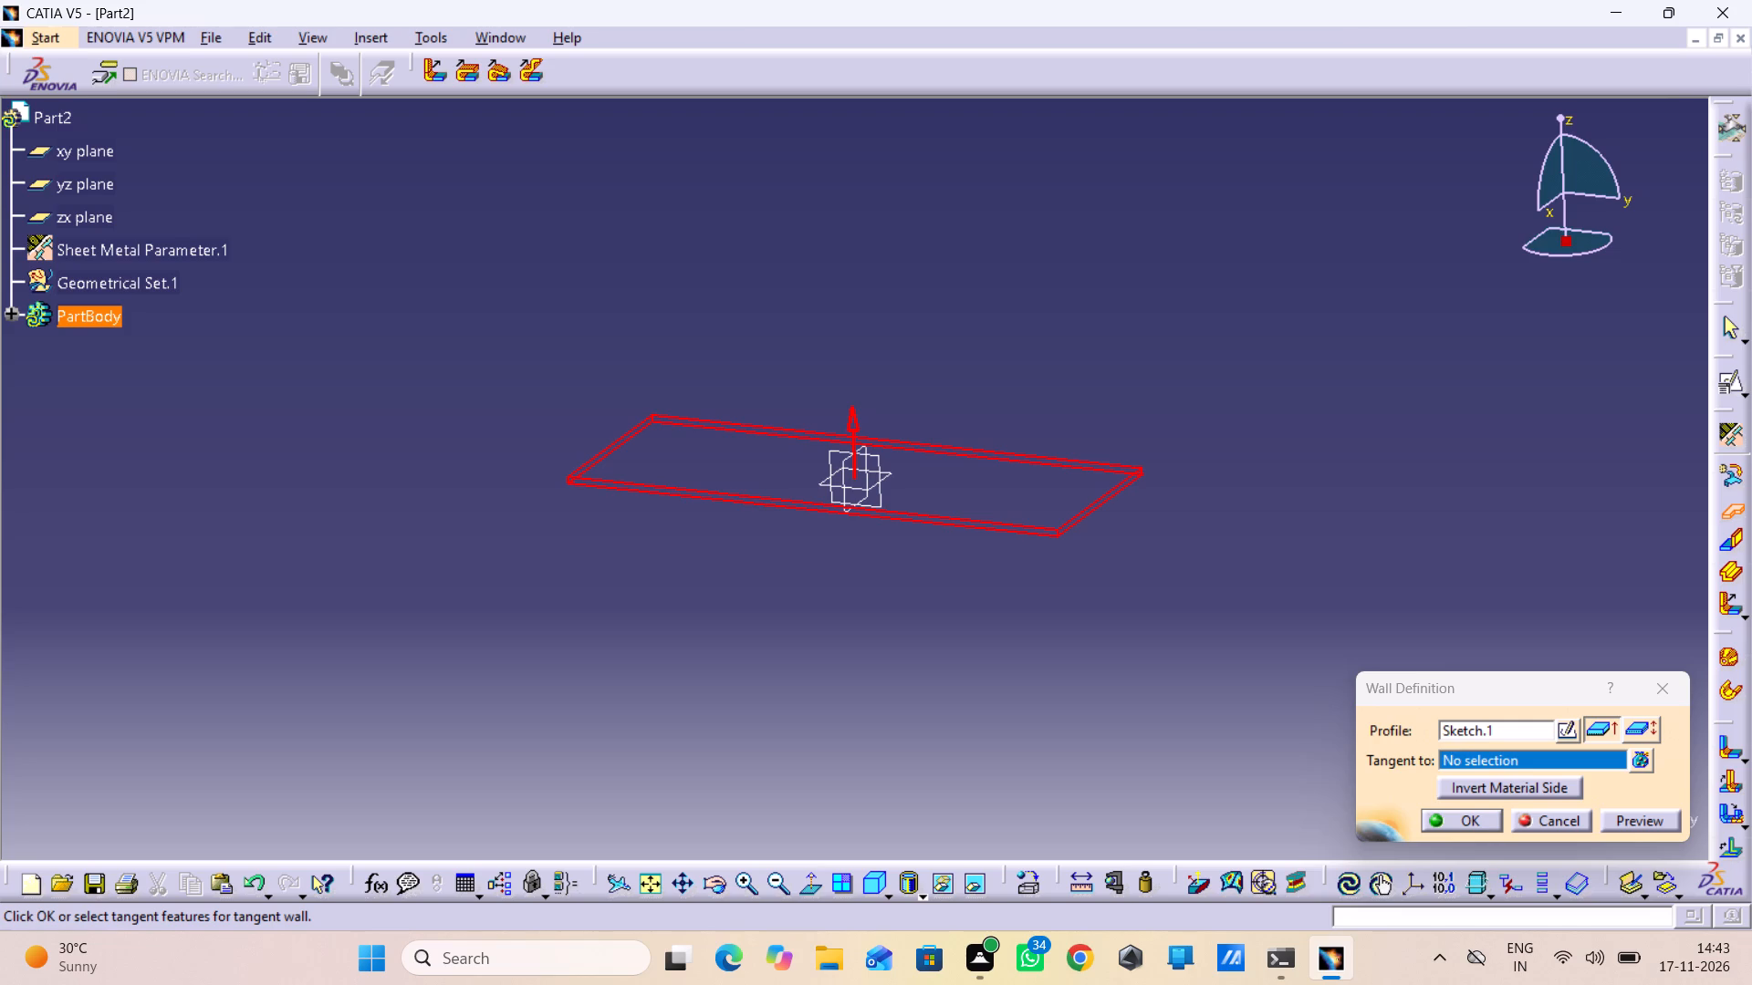
pyautogui.click(1501, 780)
pyautogui.click(1501, 780)
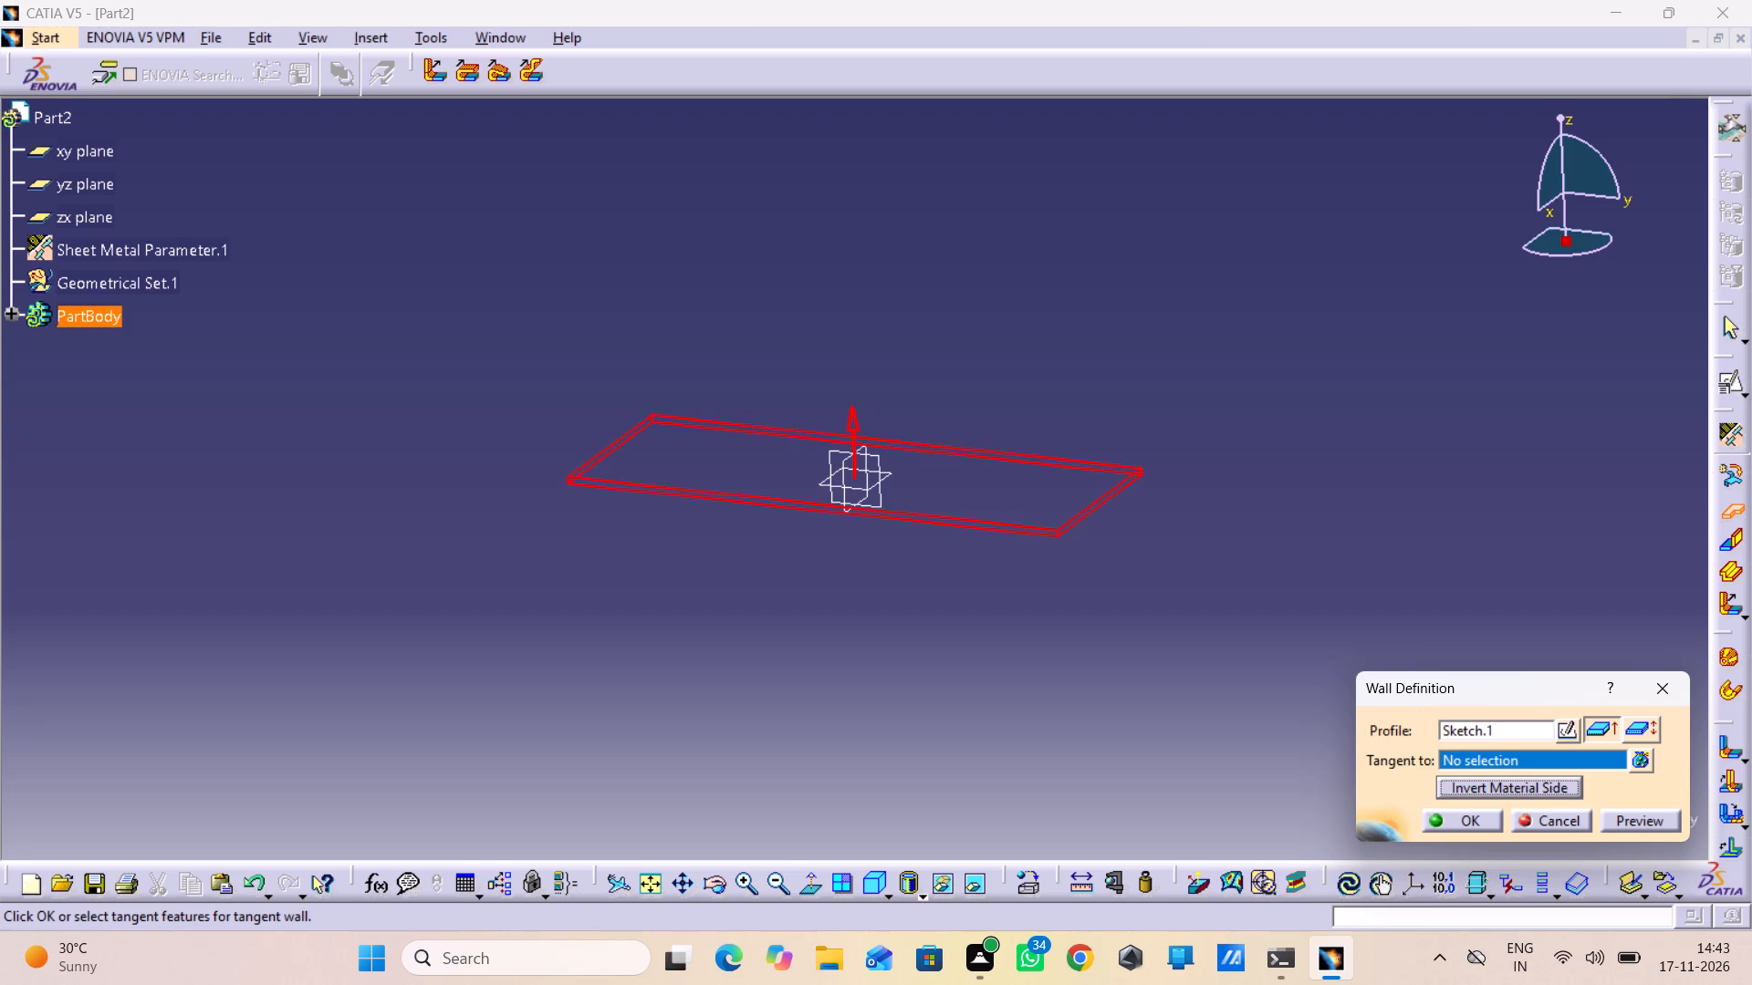
pyautogui.click(1467, 817)
pyautogui.click(1213, 726)
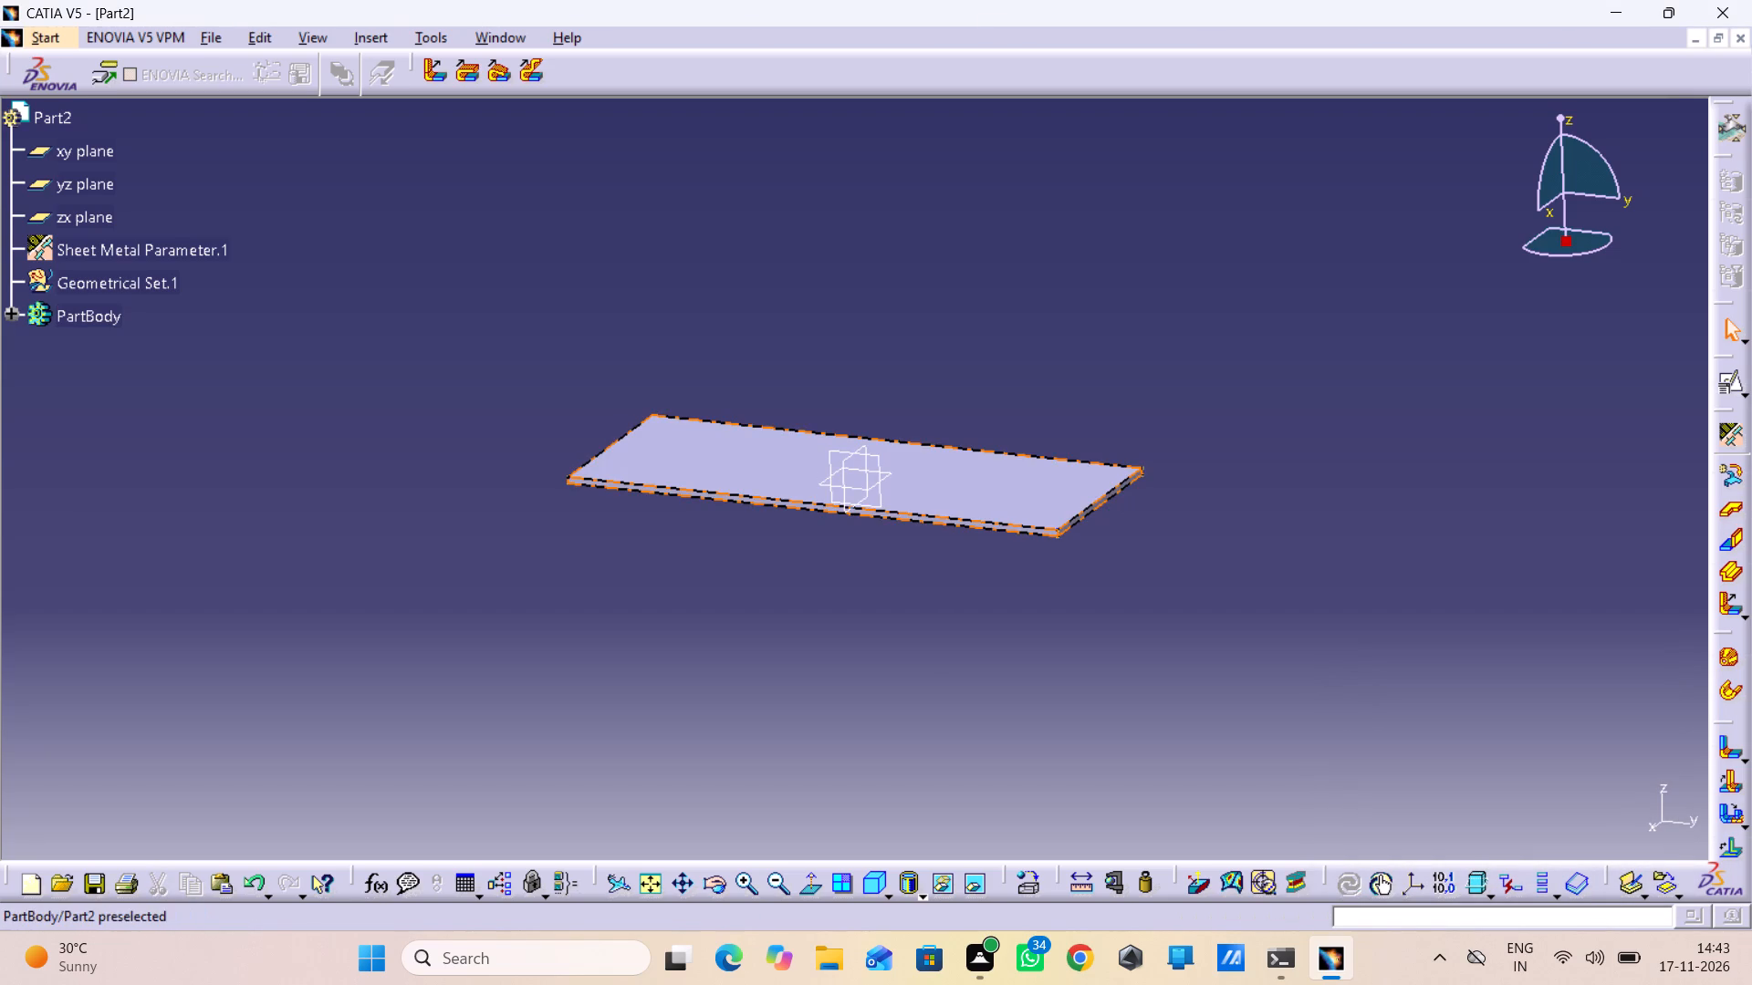
# Create a positioned sketch on the zx plane with the H direction reversed.
pyautogui.click(843, 459)
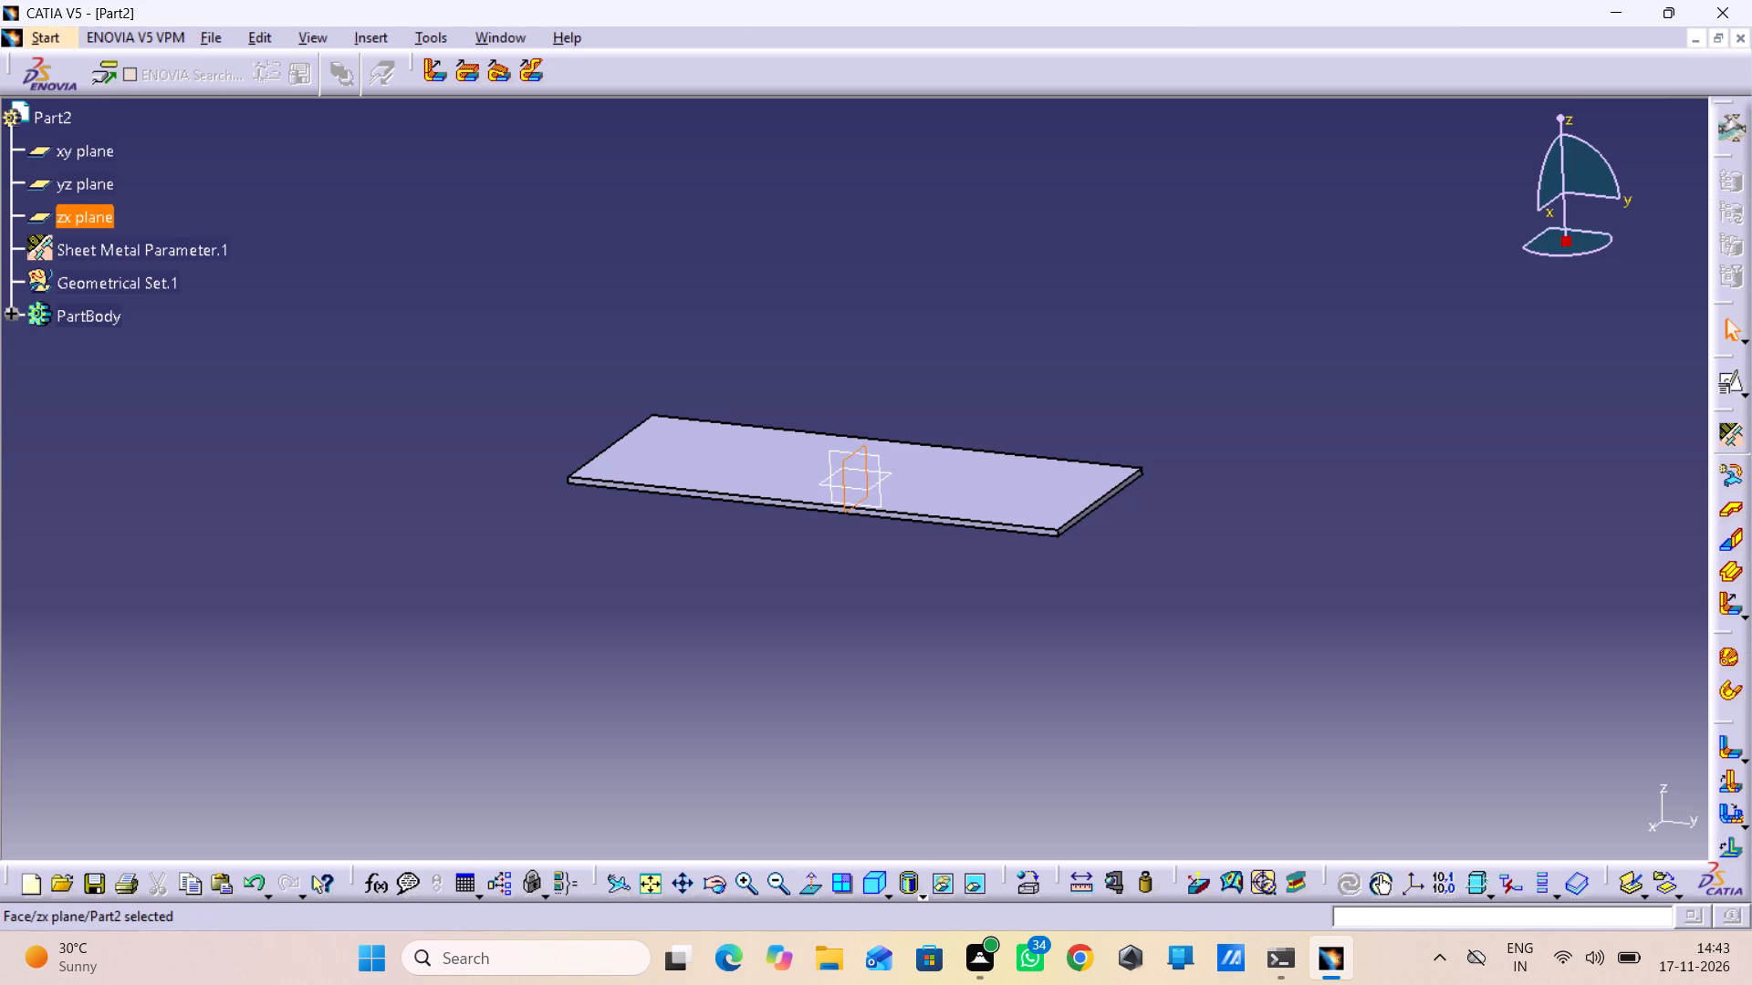
pyautogui.click(1733, 386)
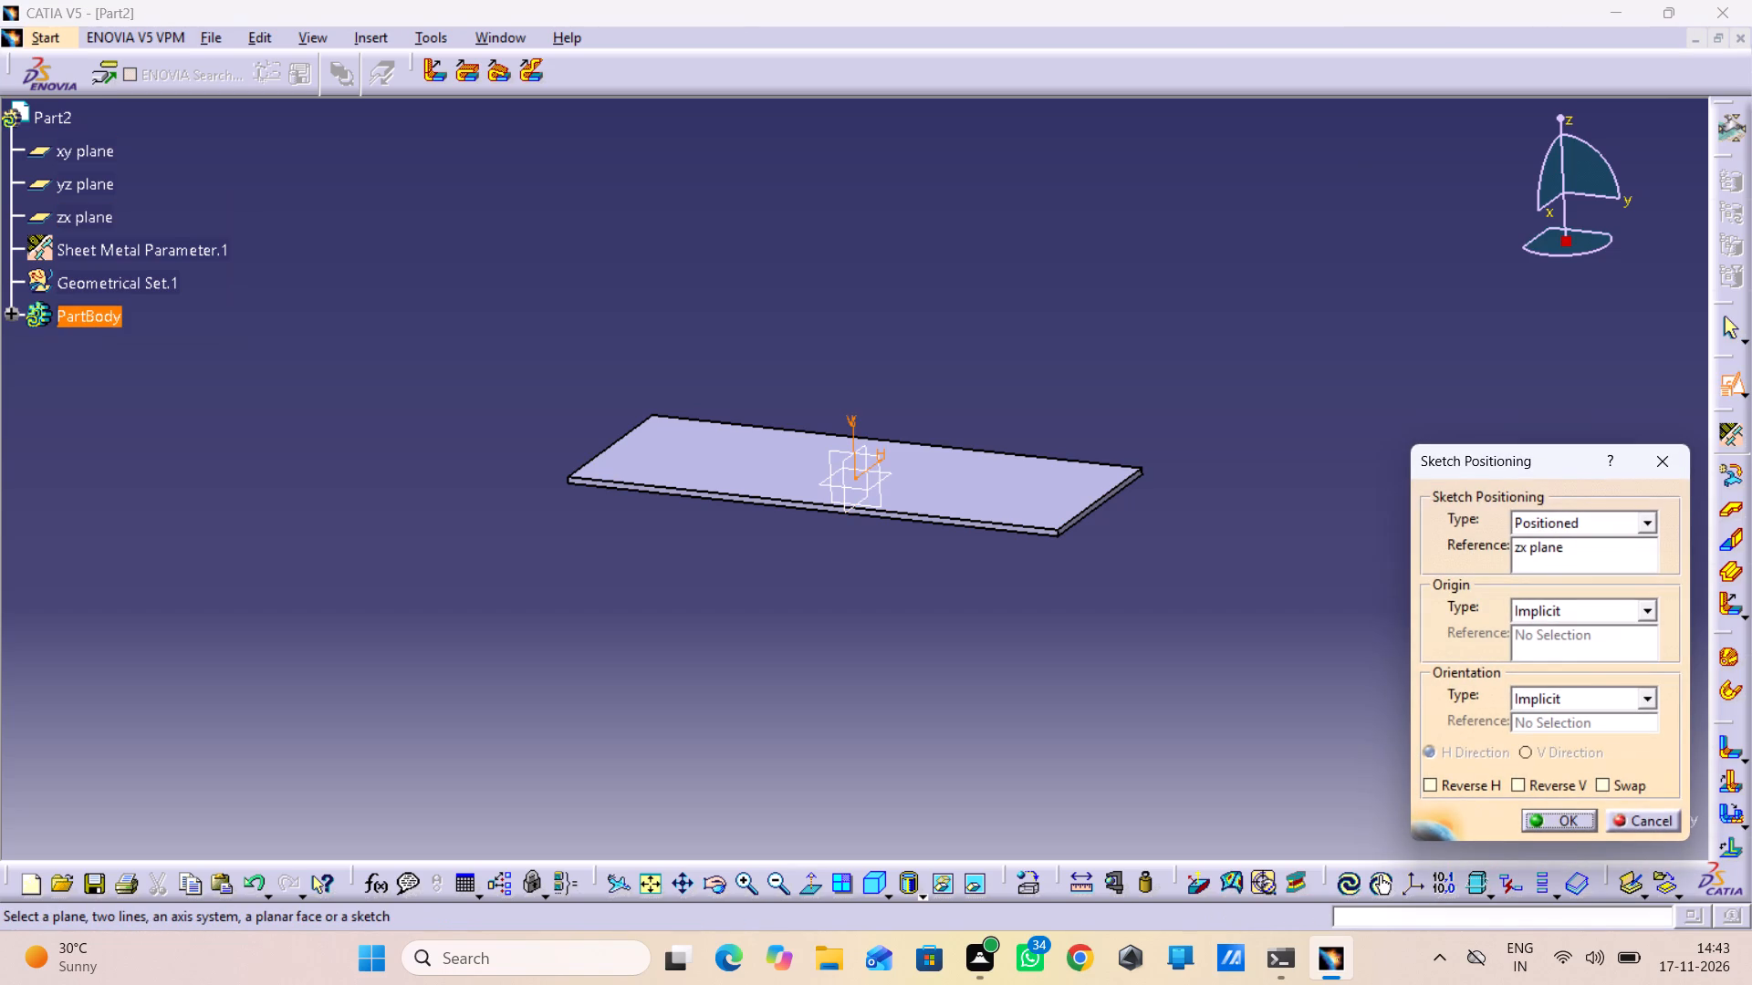
pyautogui.click(1422, 768)
pyautogui.click(1456, 788)
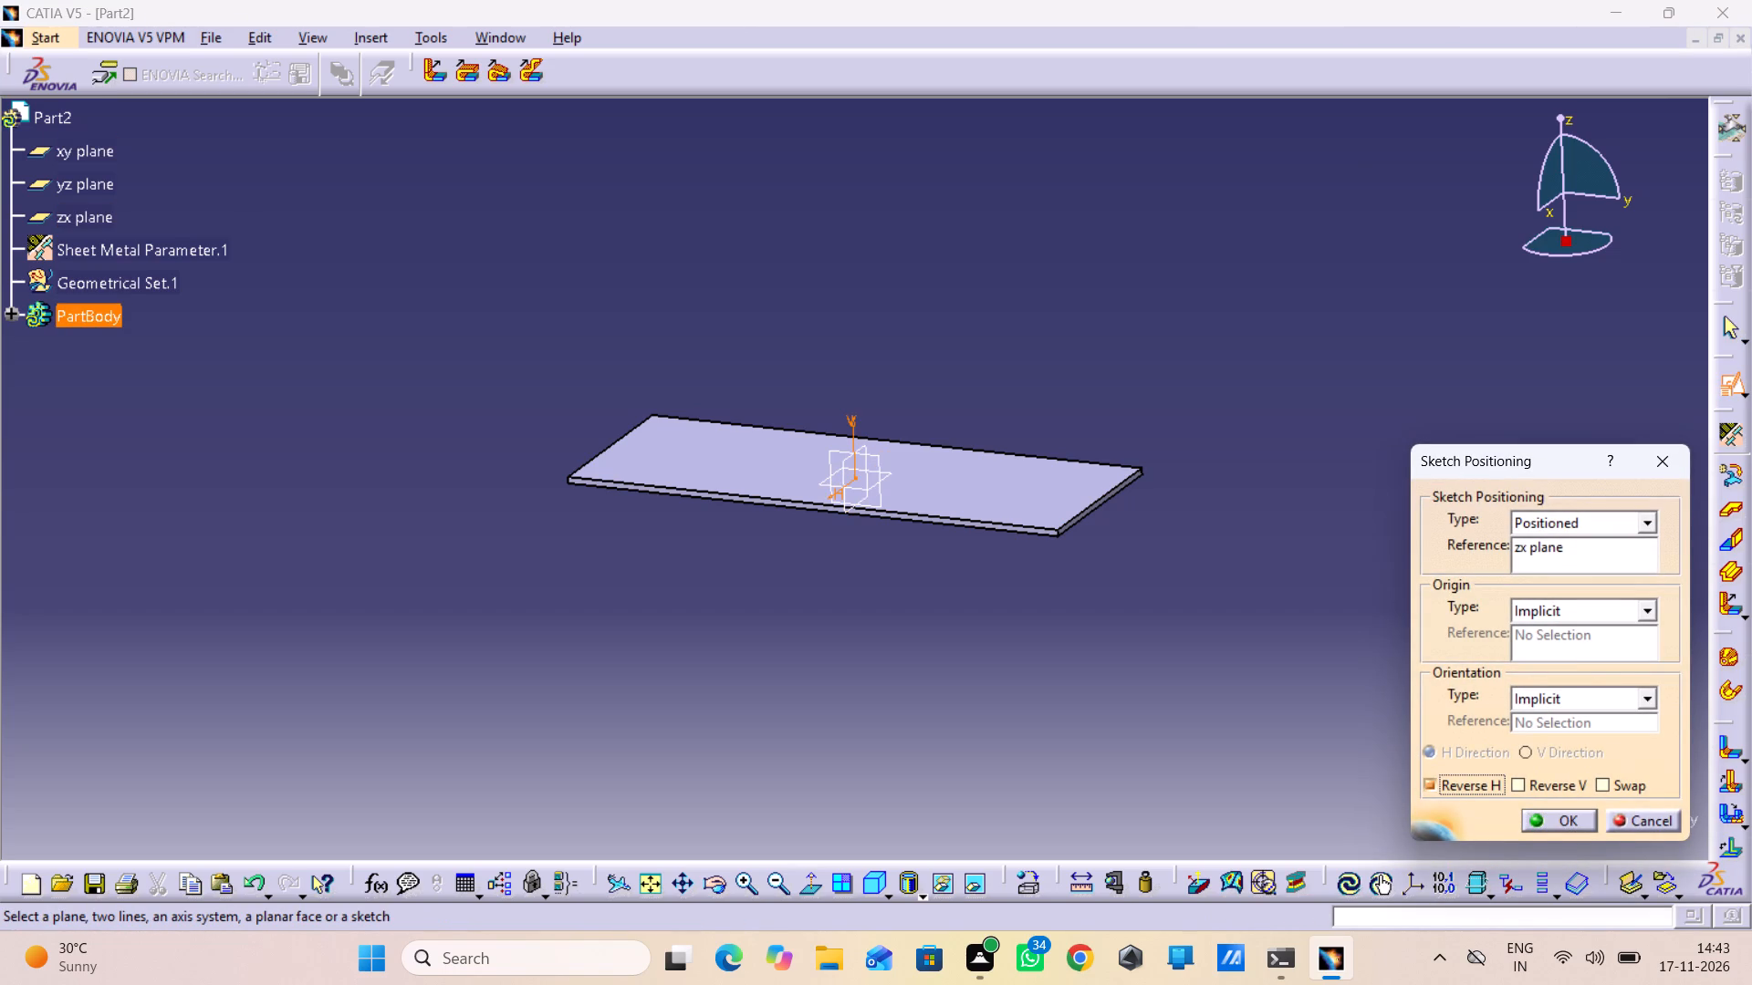
pyautogui.click(1577, 819)
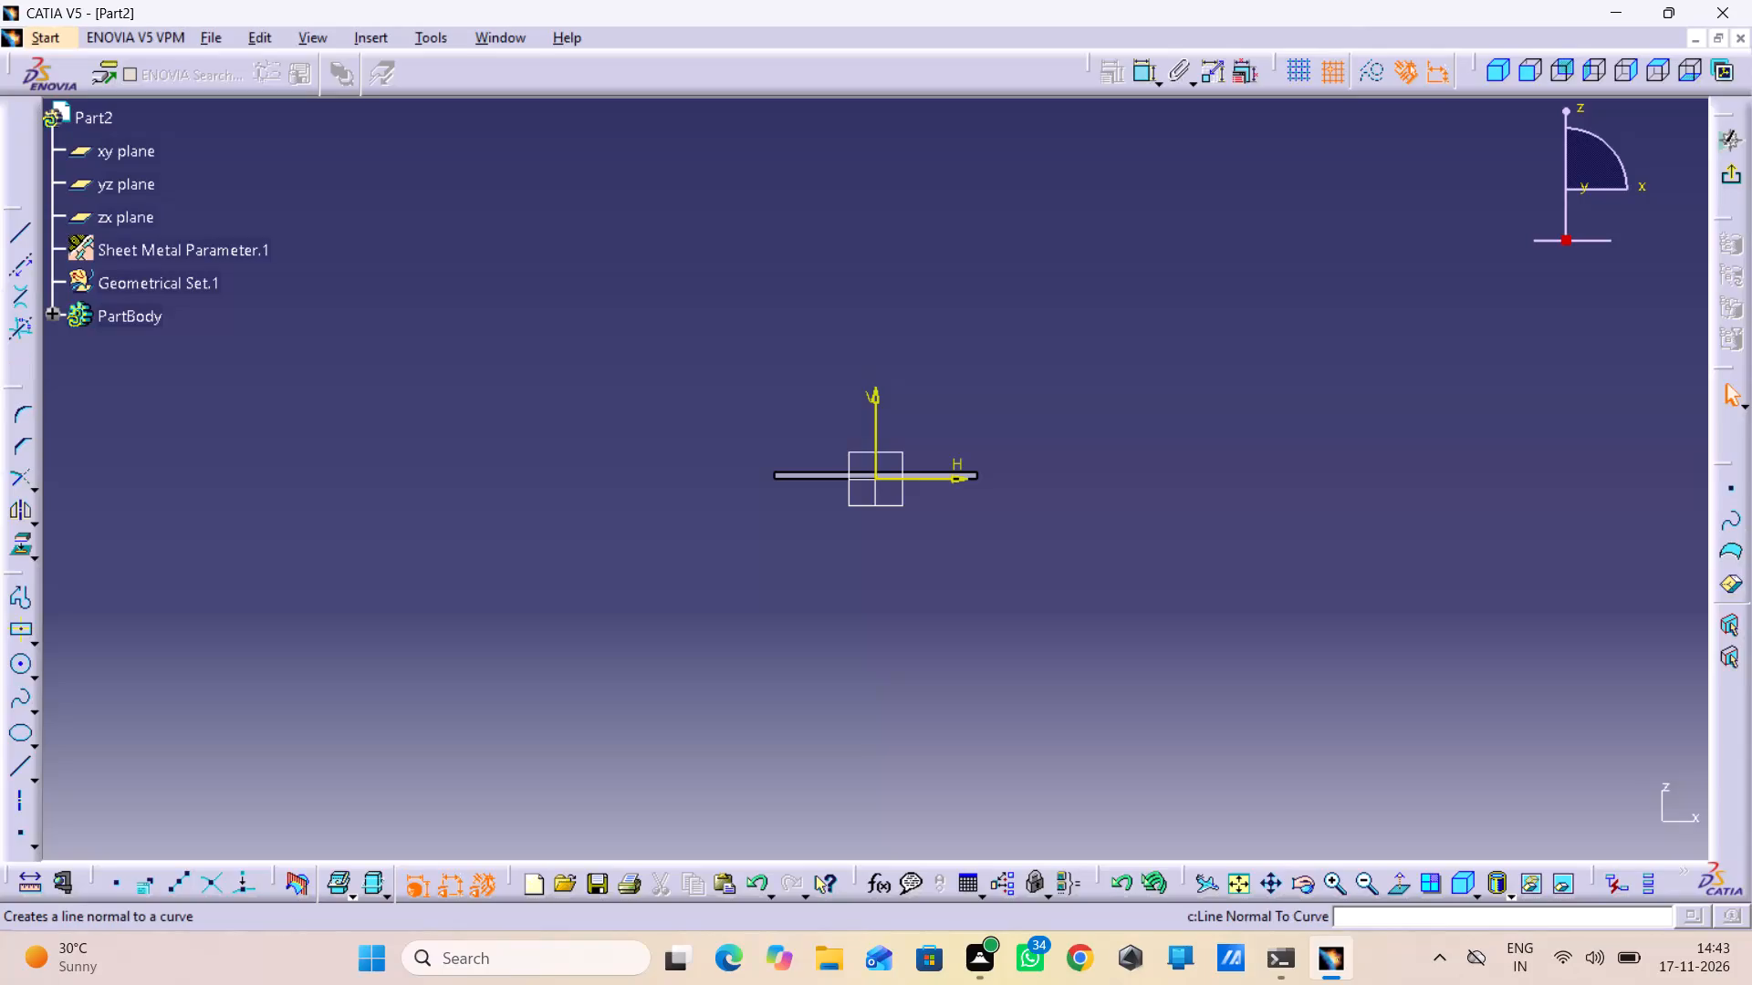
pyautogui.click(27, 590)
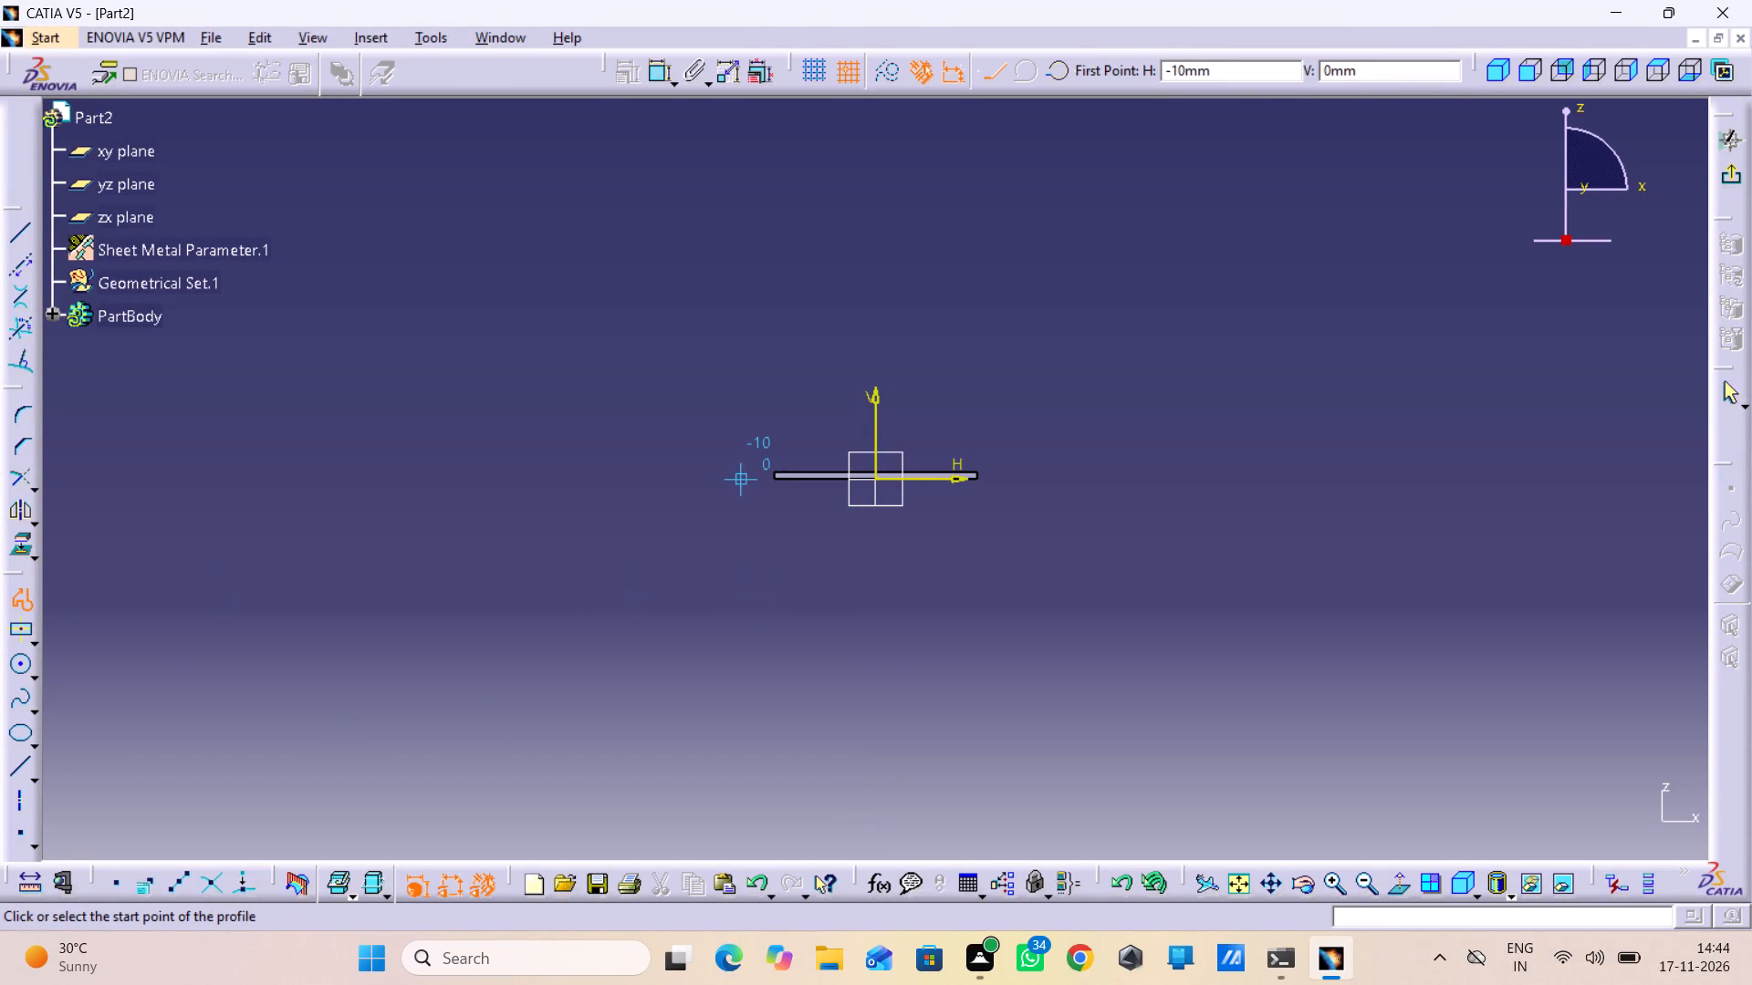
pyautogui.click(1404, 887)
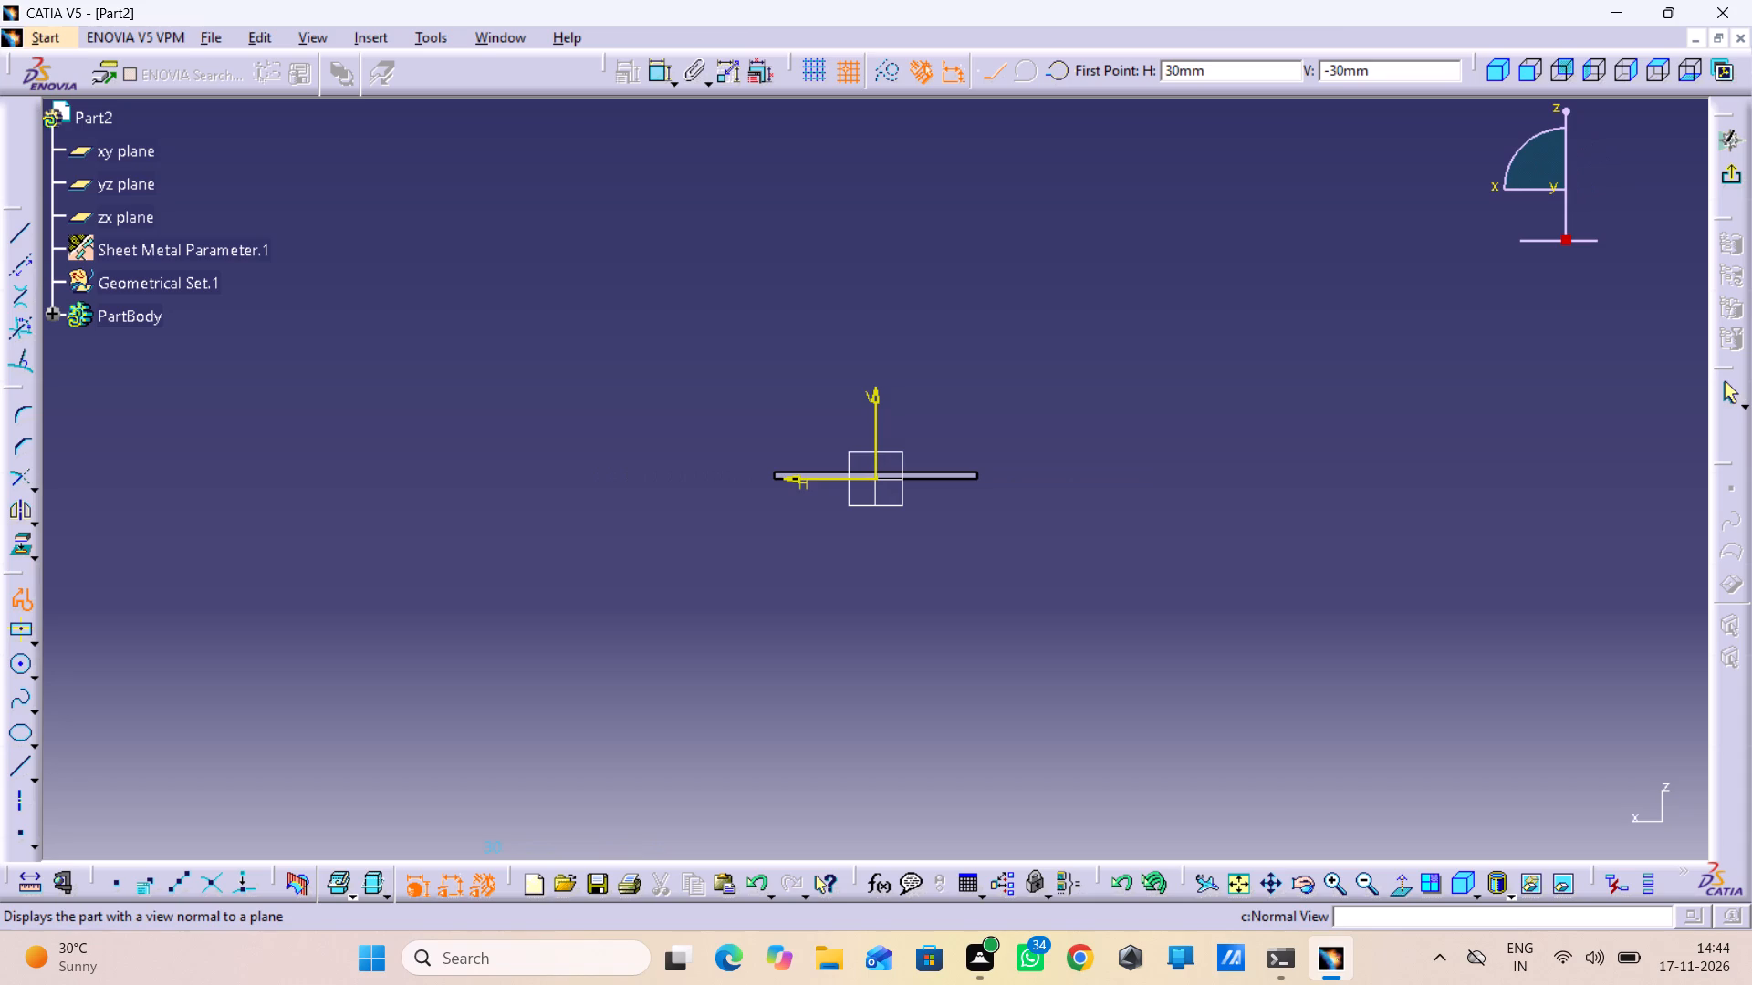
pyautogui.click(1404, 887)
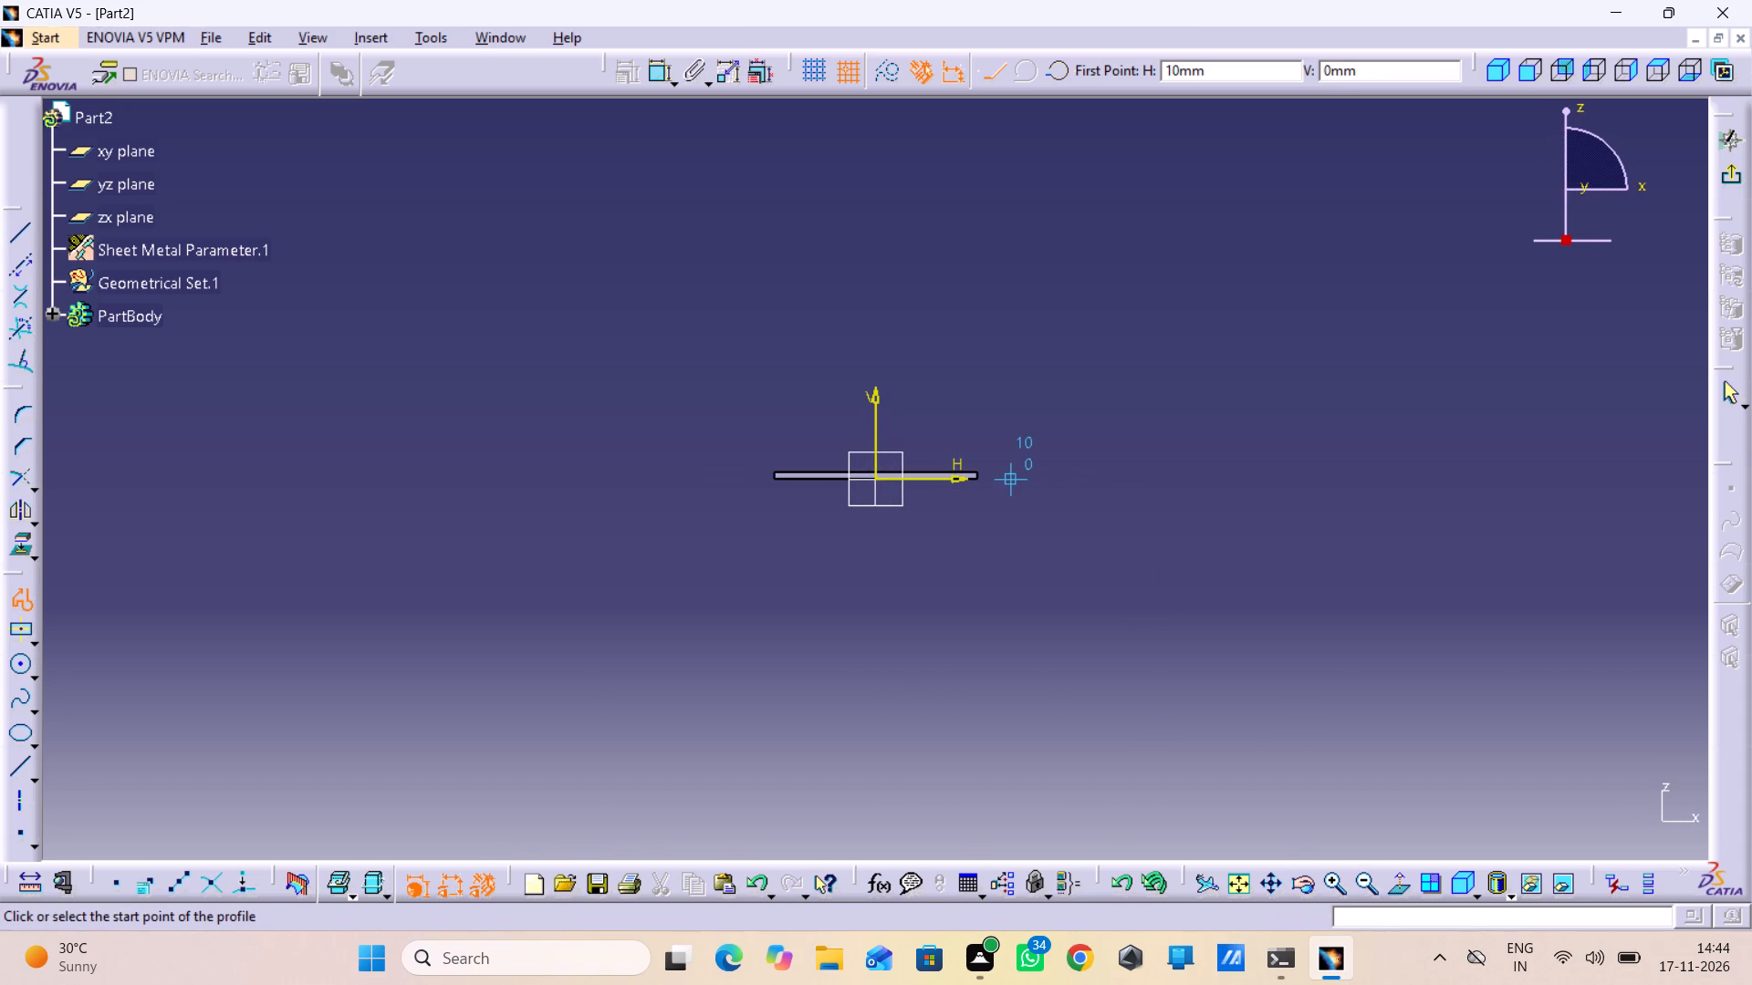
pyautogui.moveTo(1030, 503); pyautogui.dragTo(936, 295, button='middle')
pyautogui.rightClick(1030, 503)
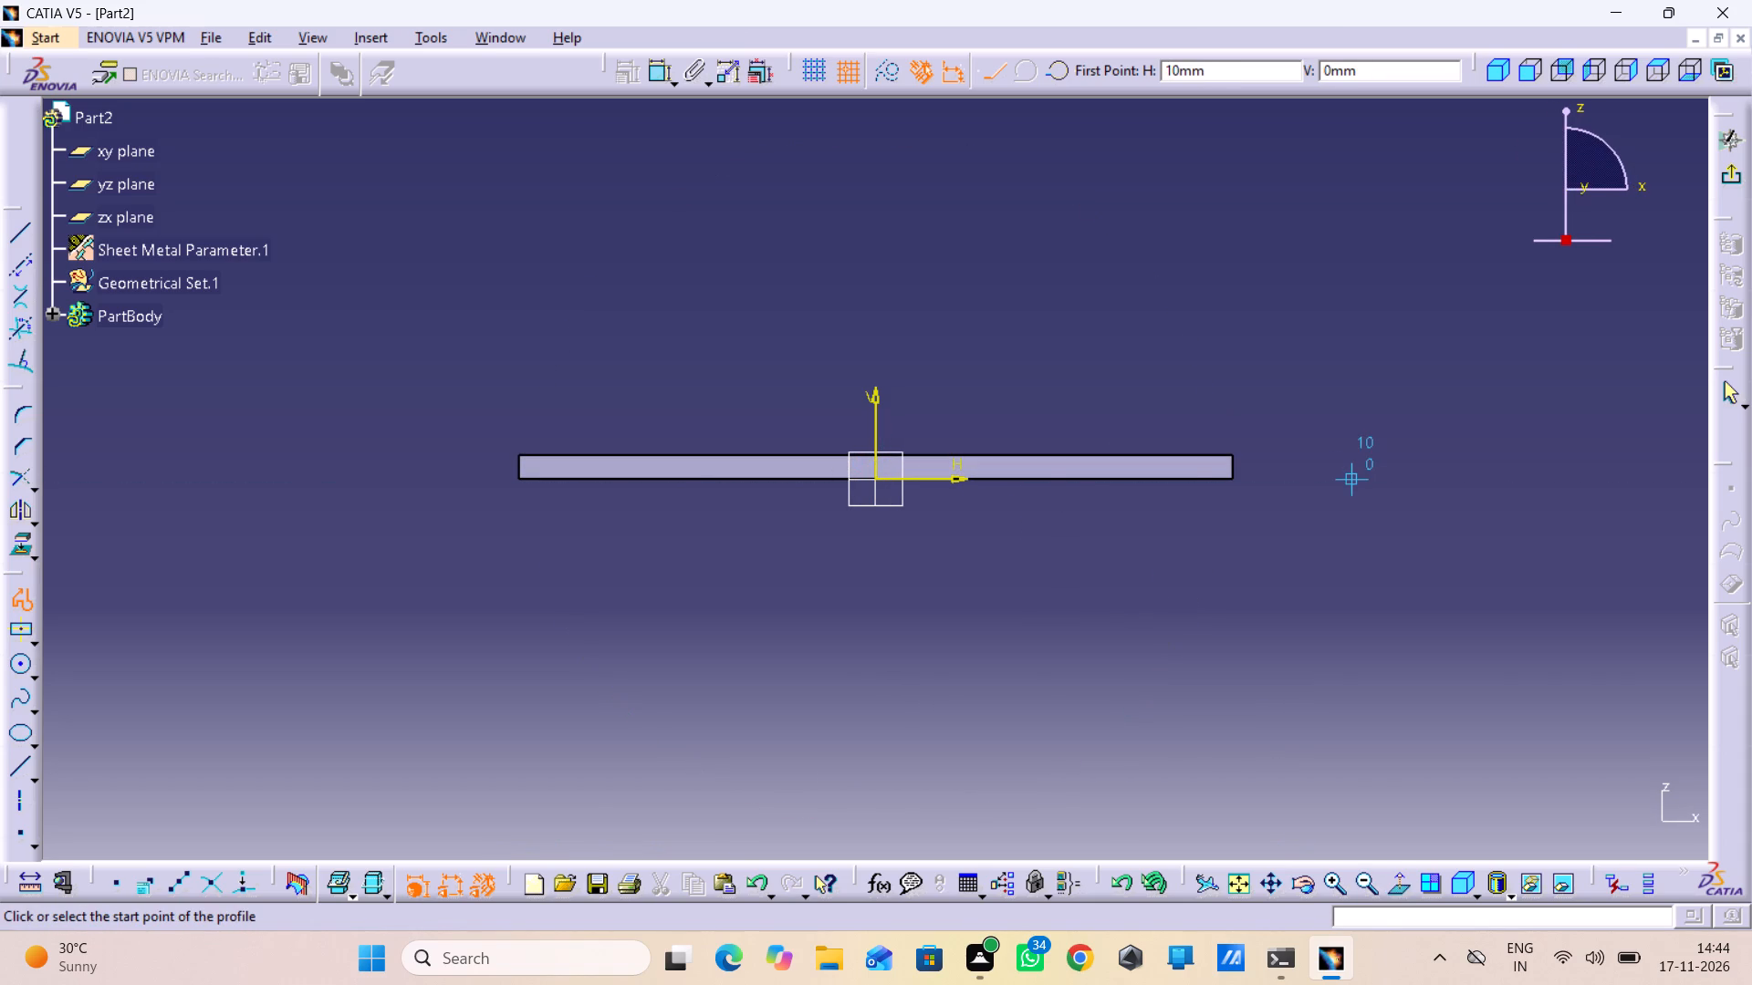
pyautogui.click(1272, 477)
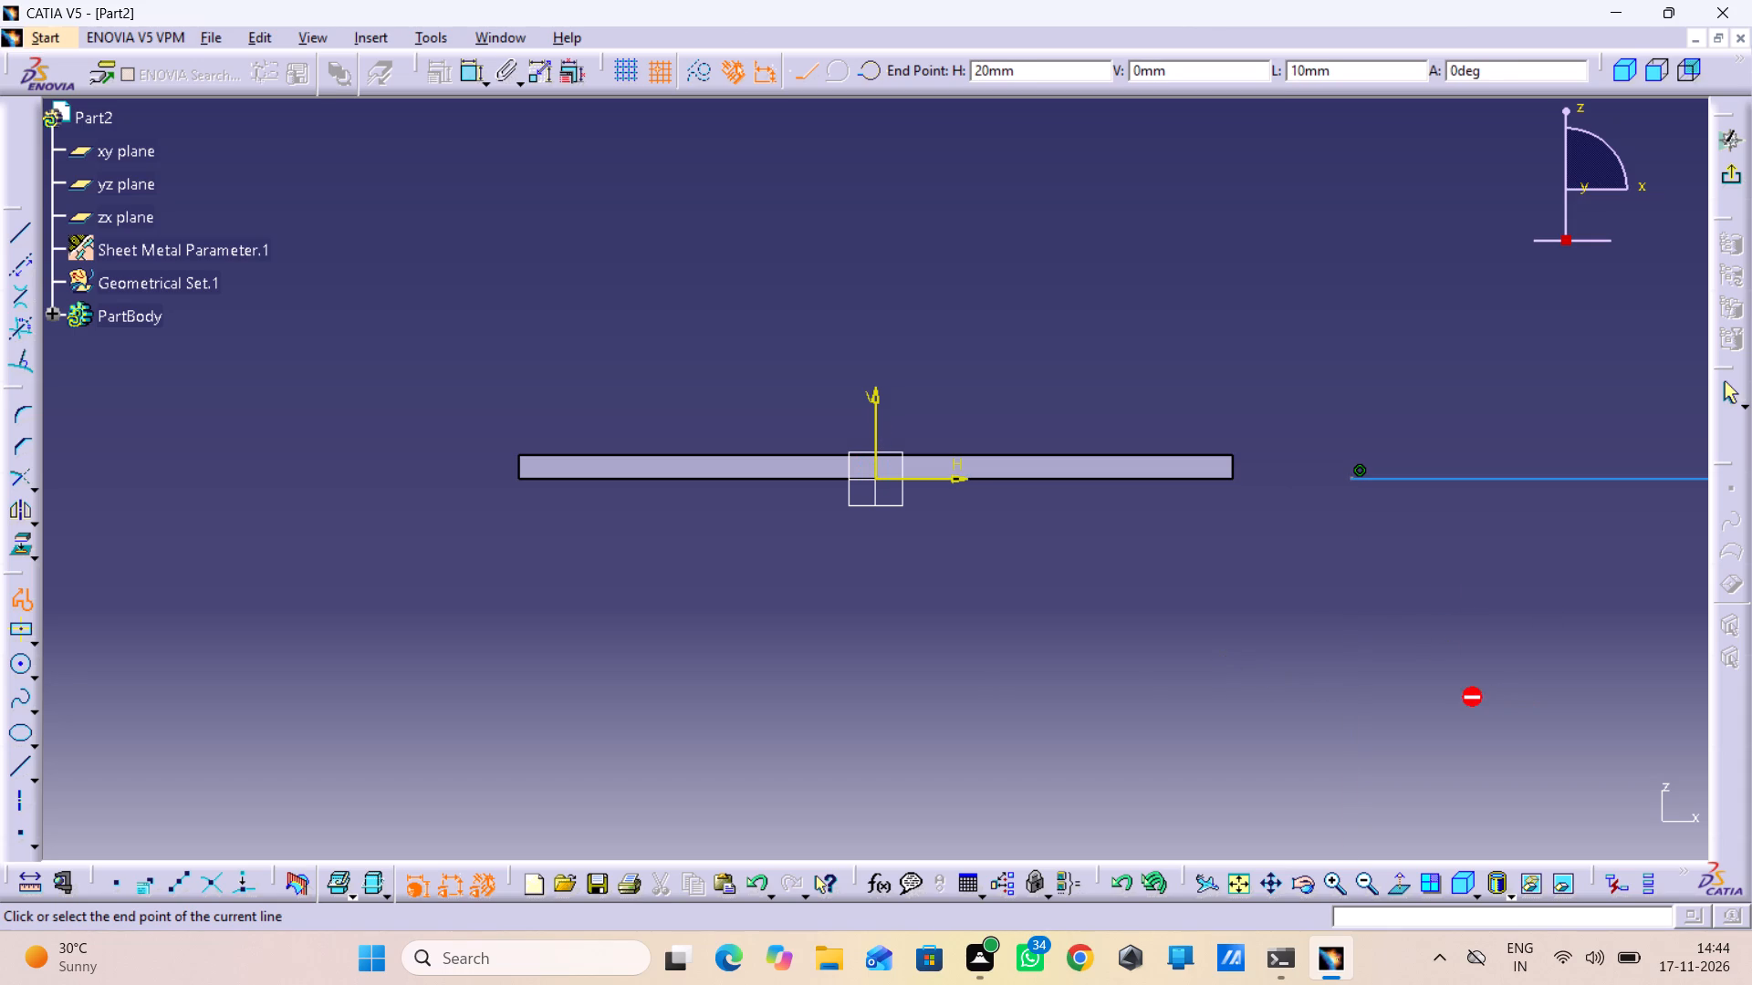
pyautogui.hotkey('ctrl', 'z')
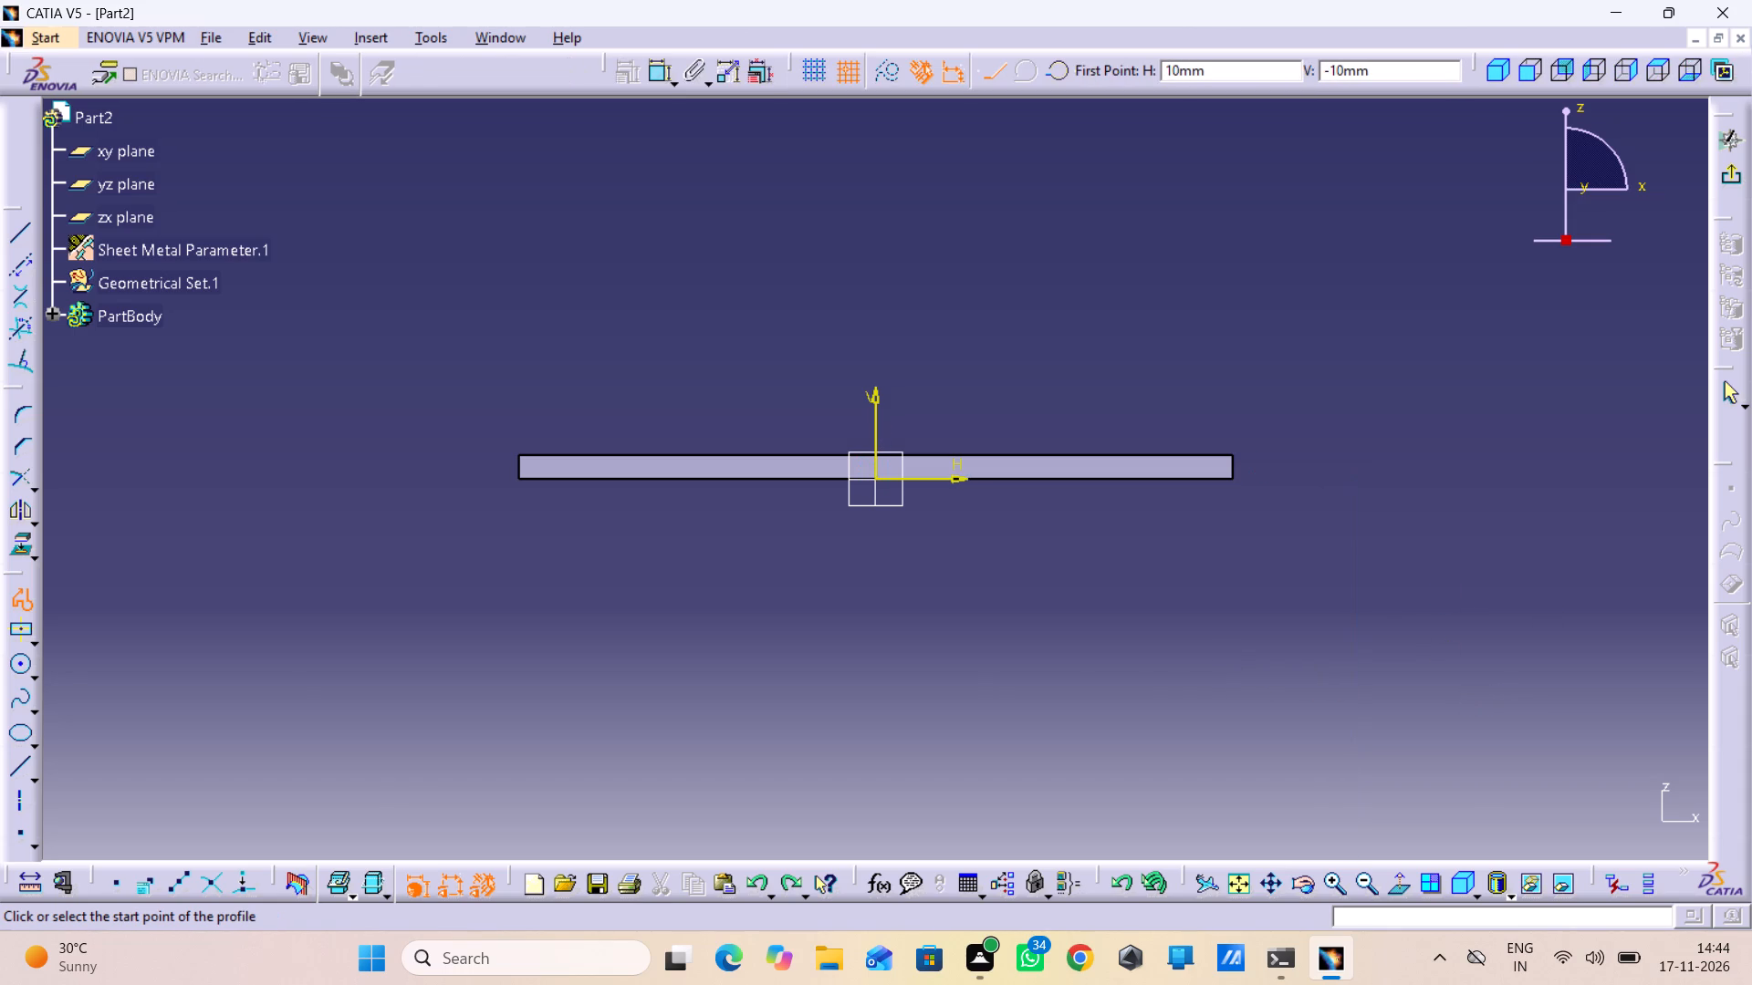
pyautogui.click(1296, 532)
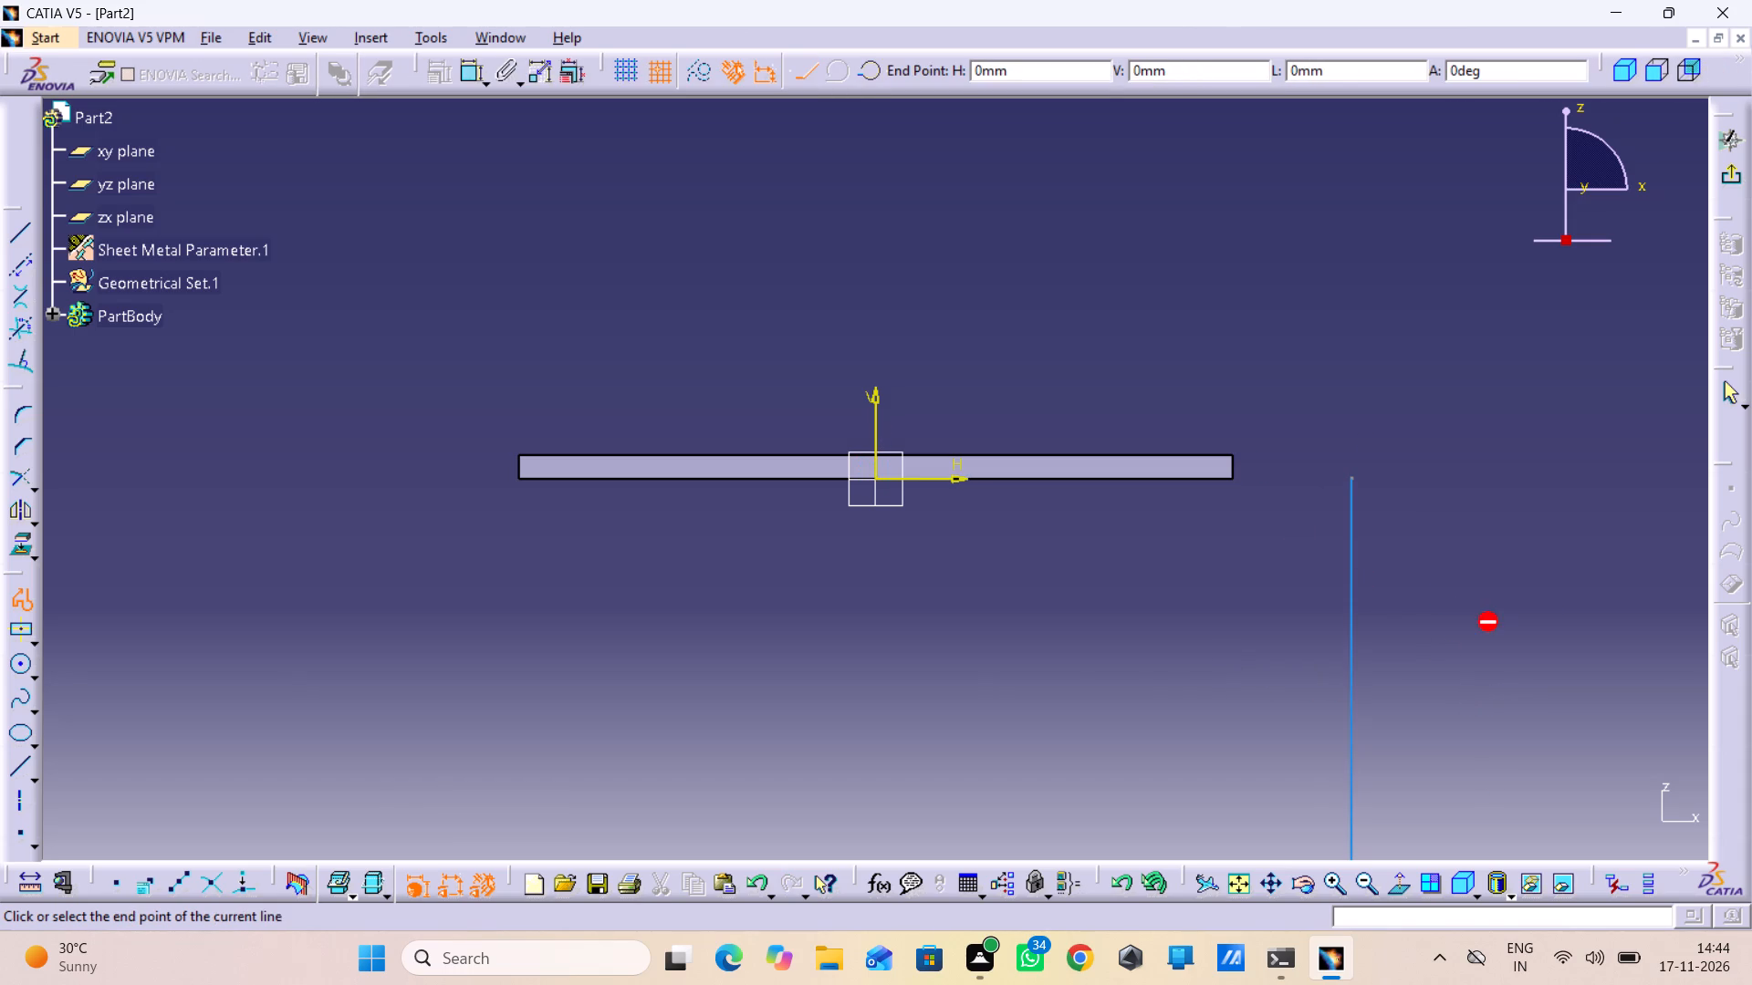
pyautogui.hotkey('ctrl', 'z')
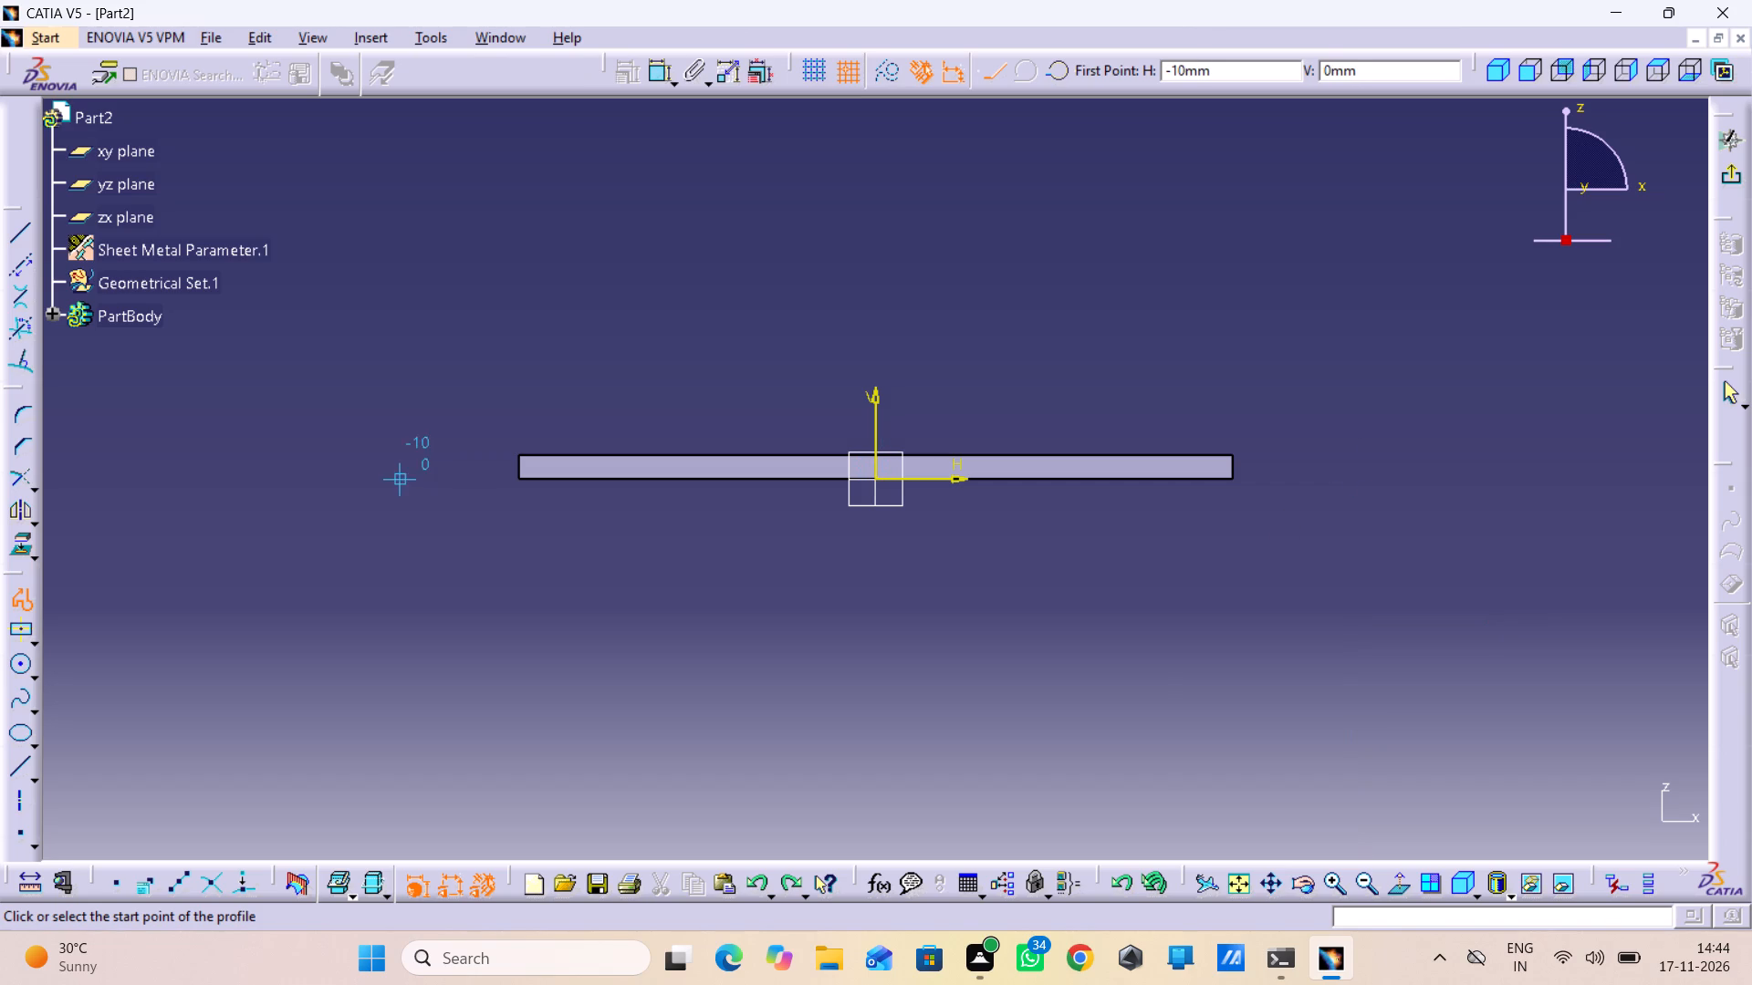
# With snap to point off, sketch an oblique profile line about 4.6 mm long, descending outward from just below the wall's +x end.
pyautogui.click(838, 72)
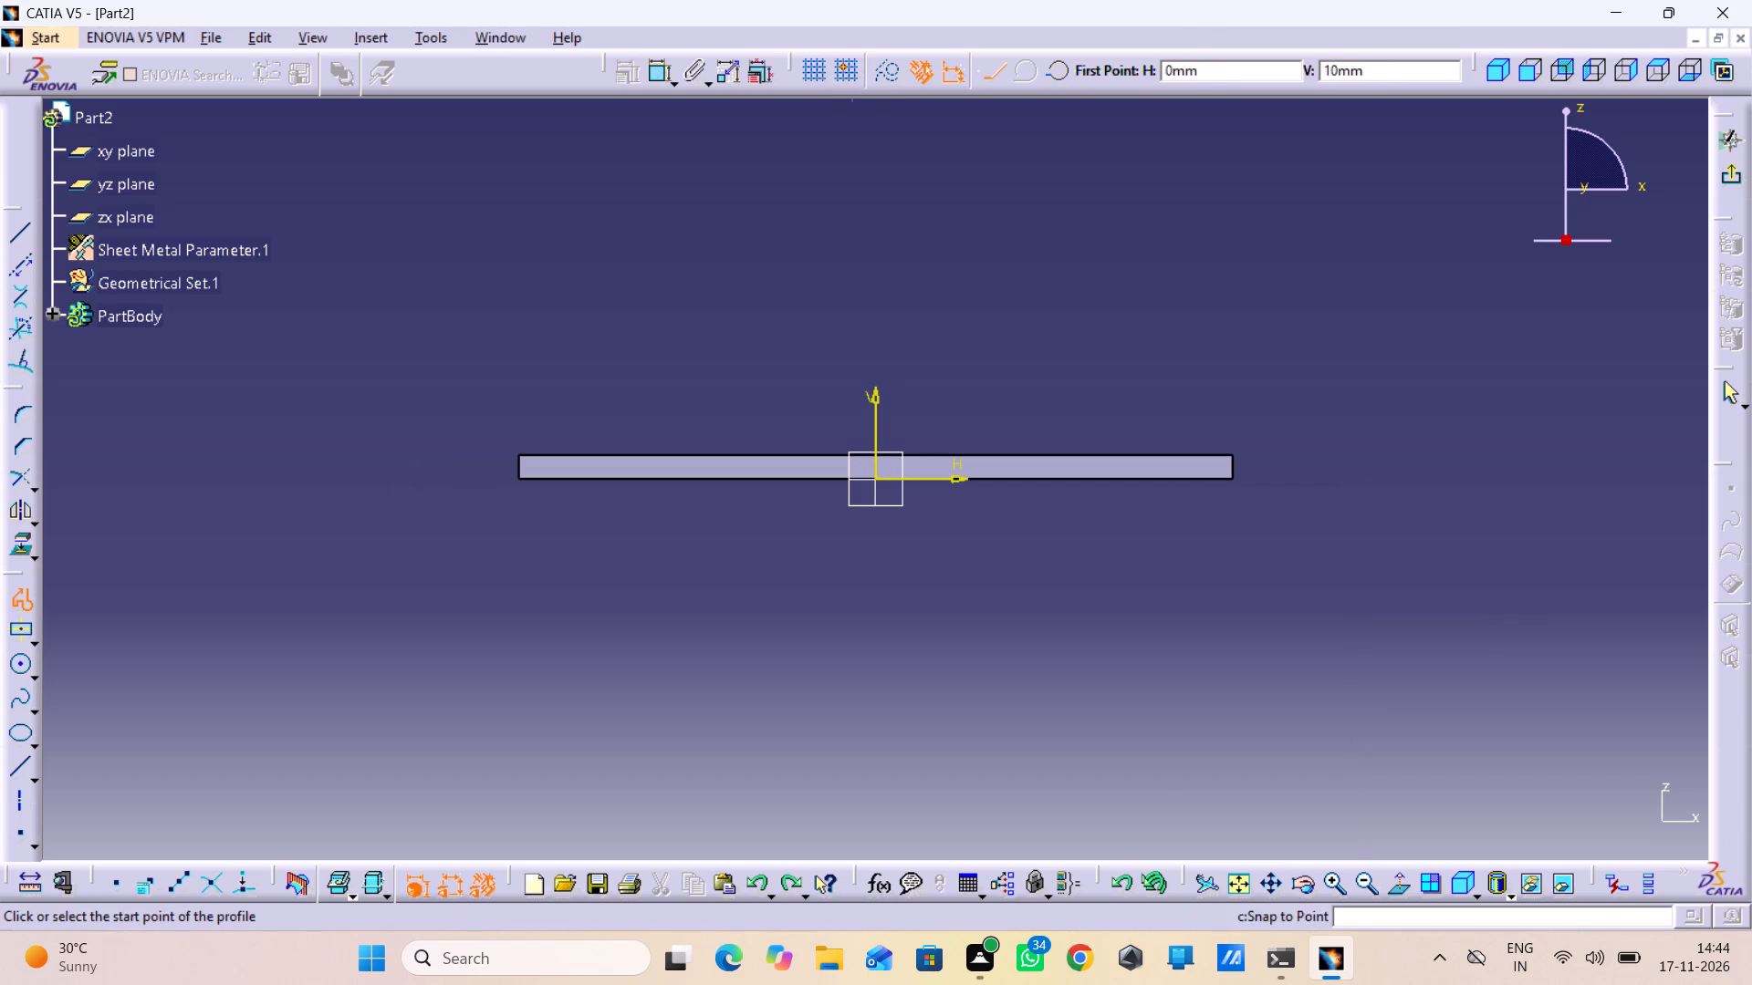
pyautogui.click(1270, 518)
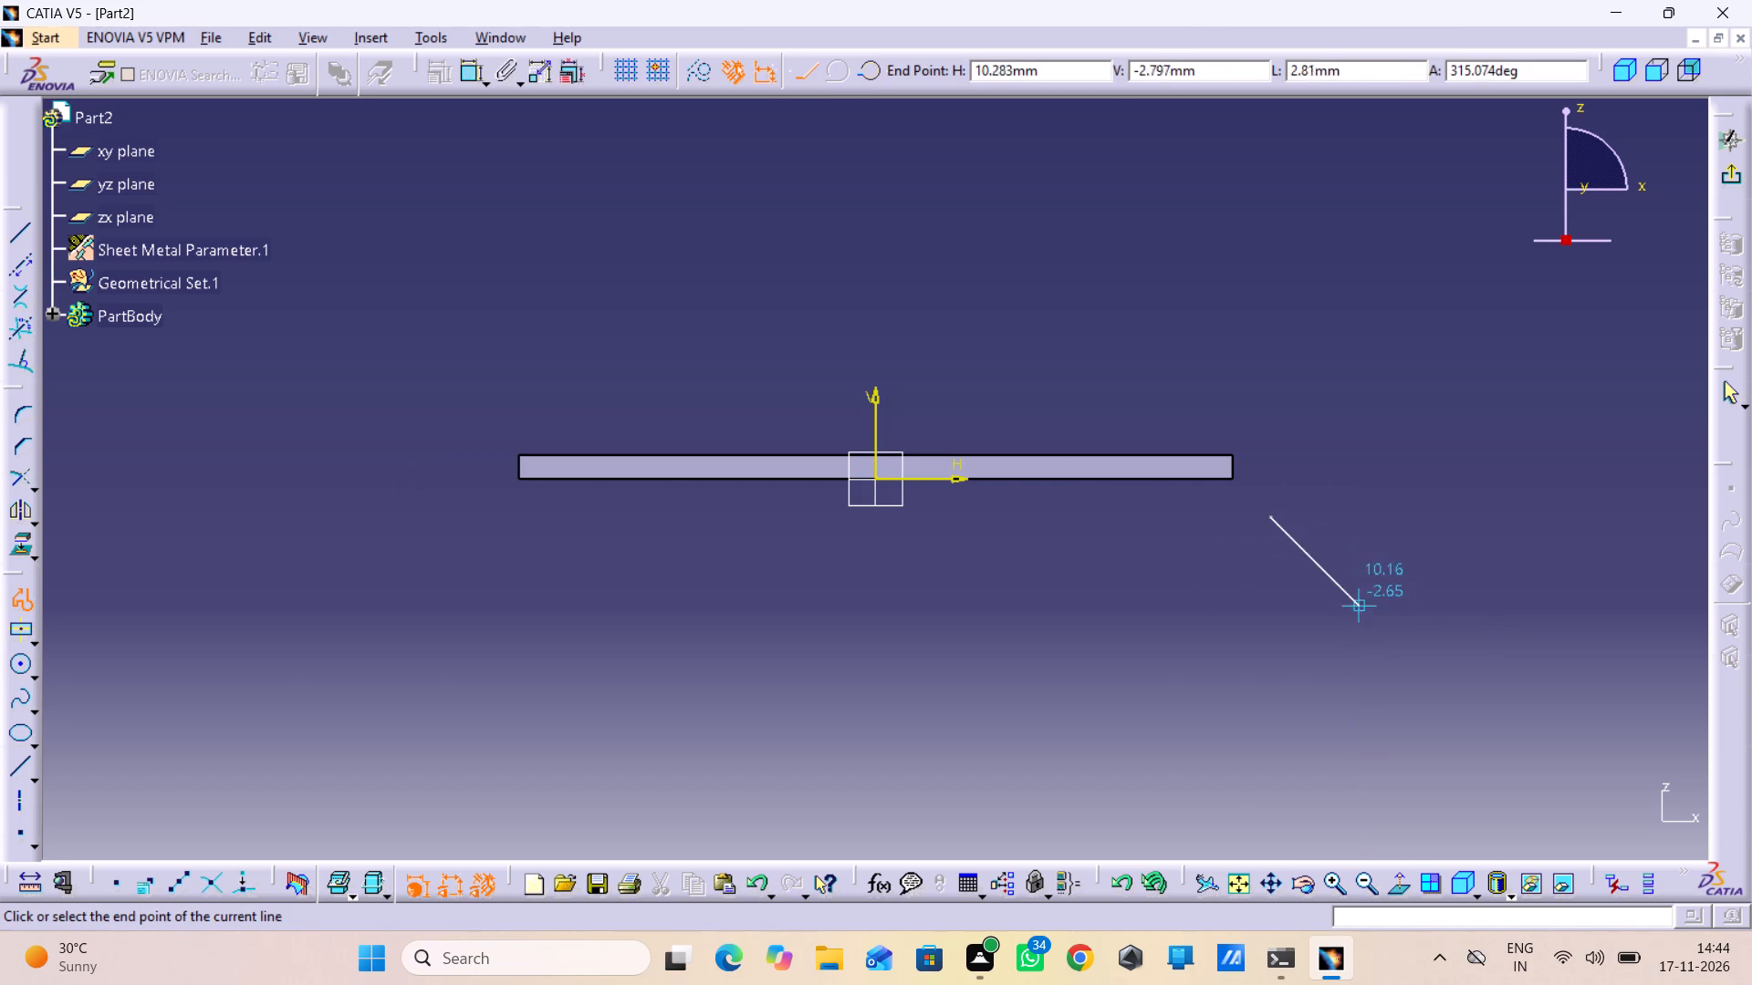
pyautogui.click(1415, 680)
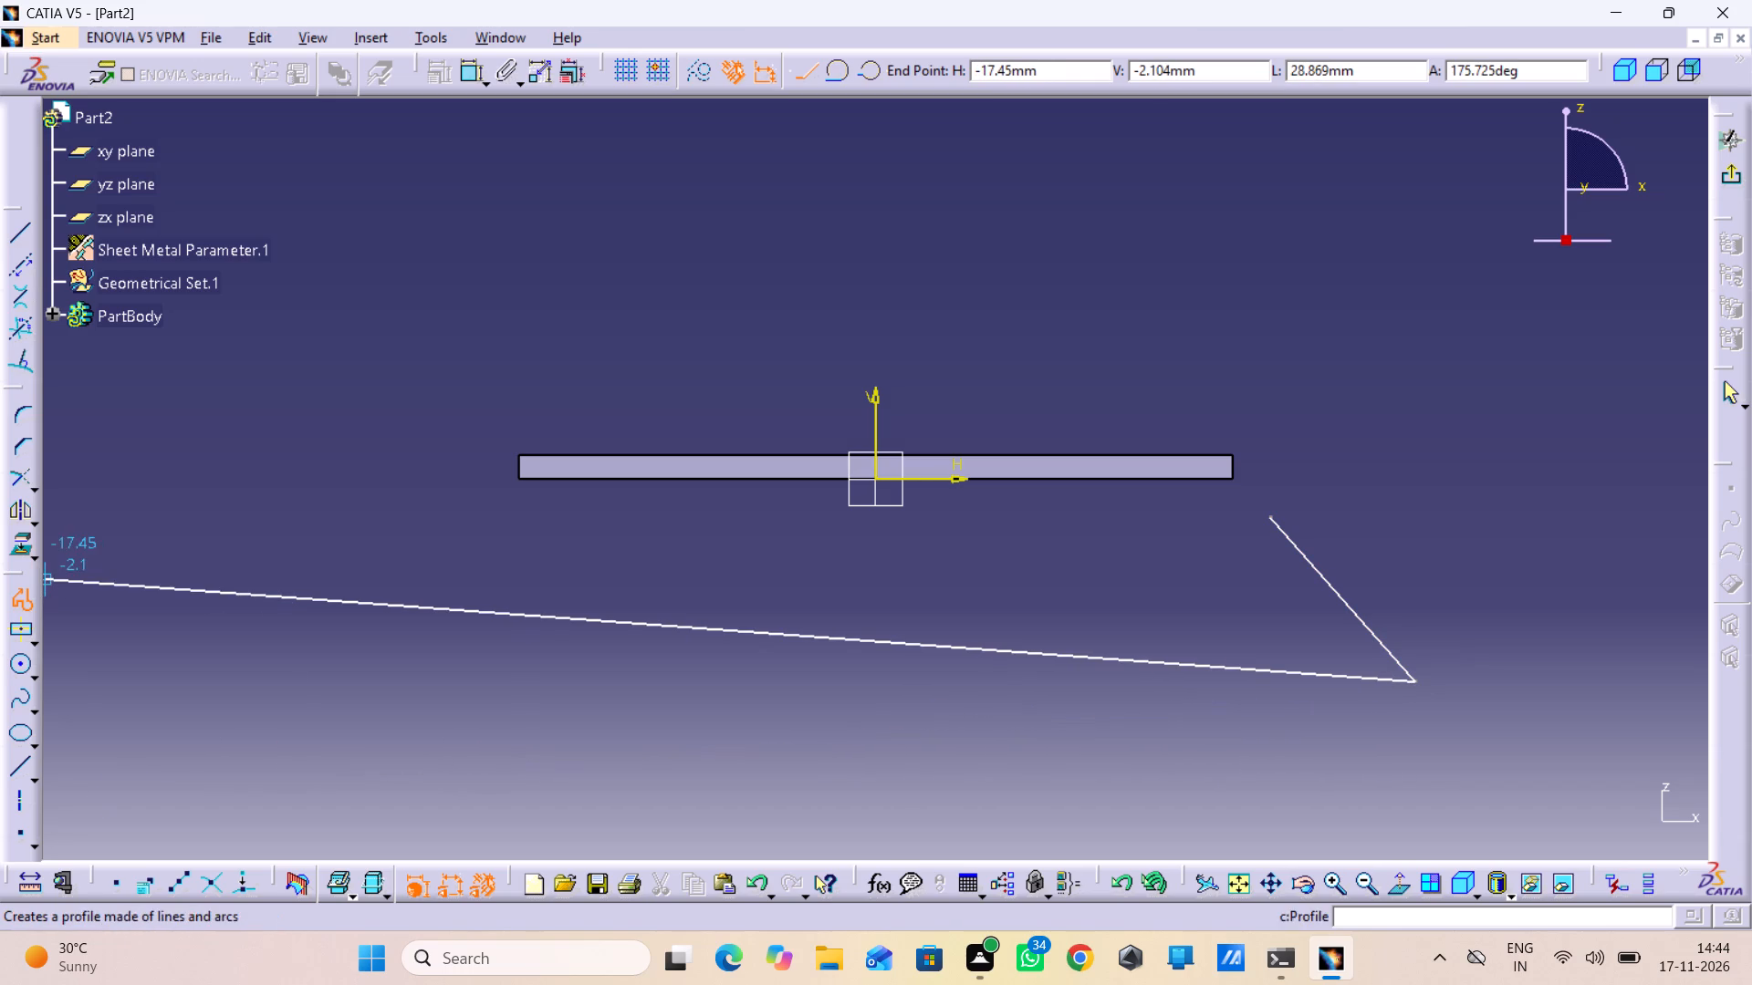
pyautogui.click(20, 597)
pyautogui.click(848, 573)
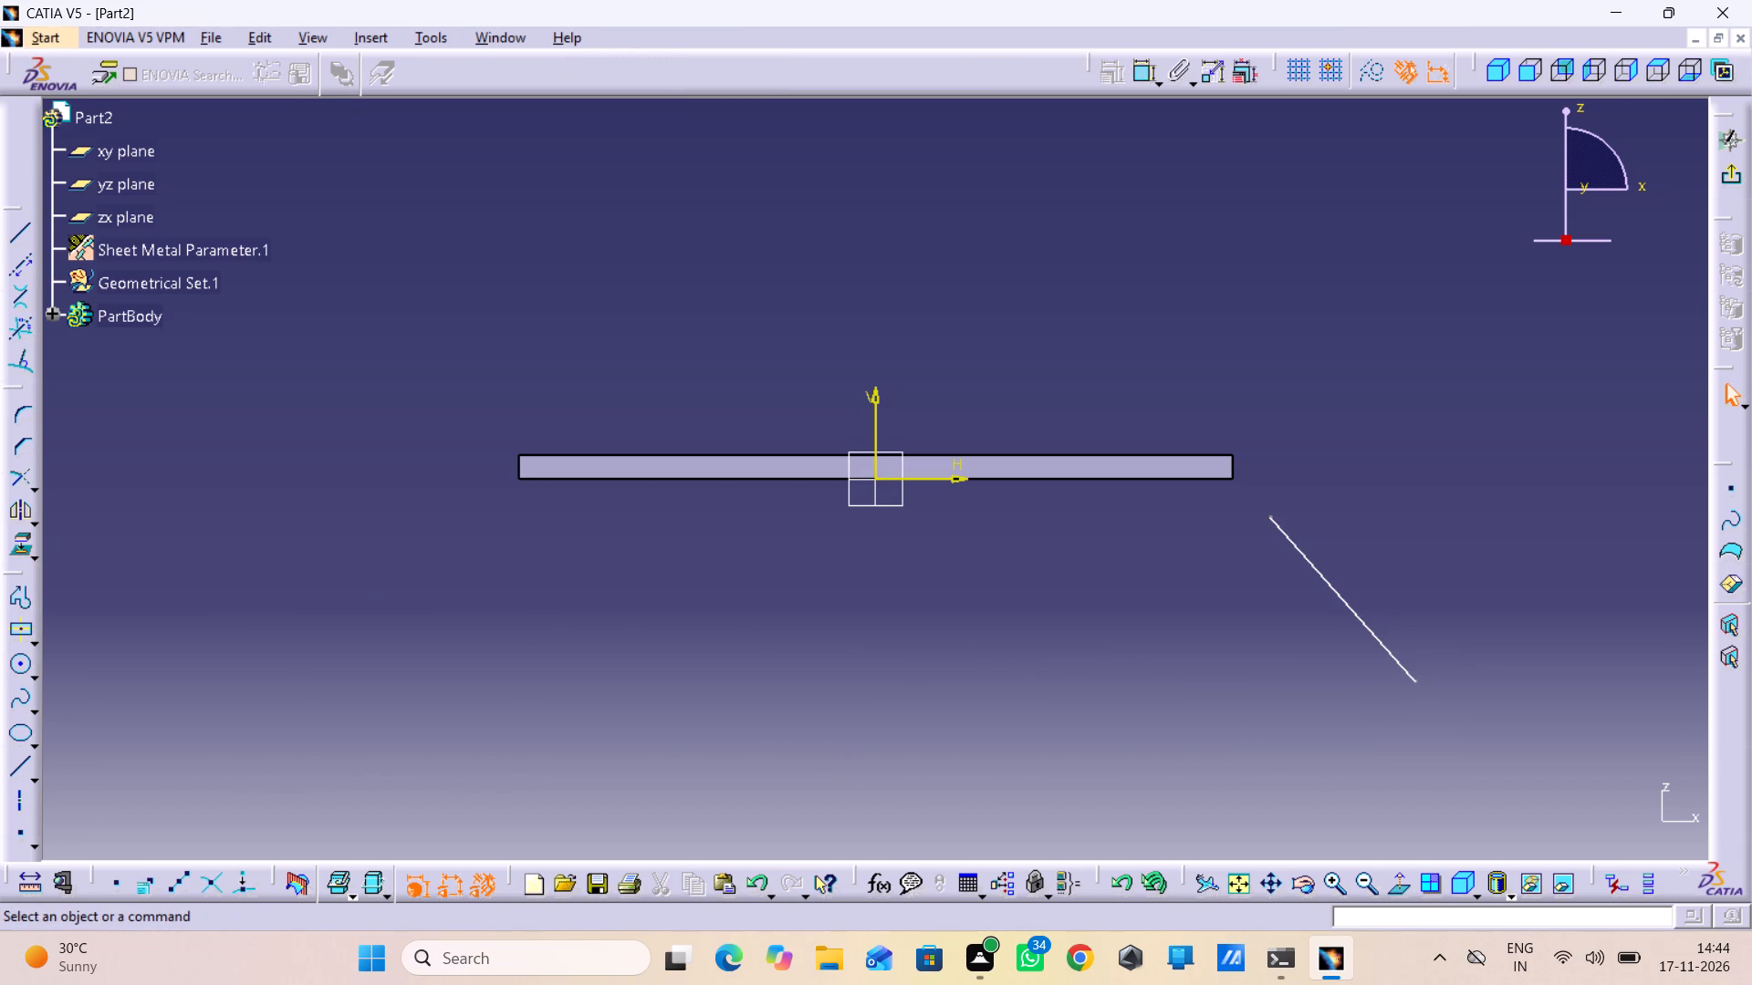
# Constrain the oblique line's upper endpoint coincident with the wall's lower corner at the +x end.
pyautogui.click(1138, 80)
pyautogui.click(1138, 80)
pyautogui.doubleClick(1142, 78)
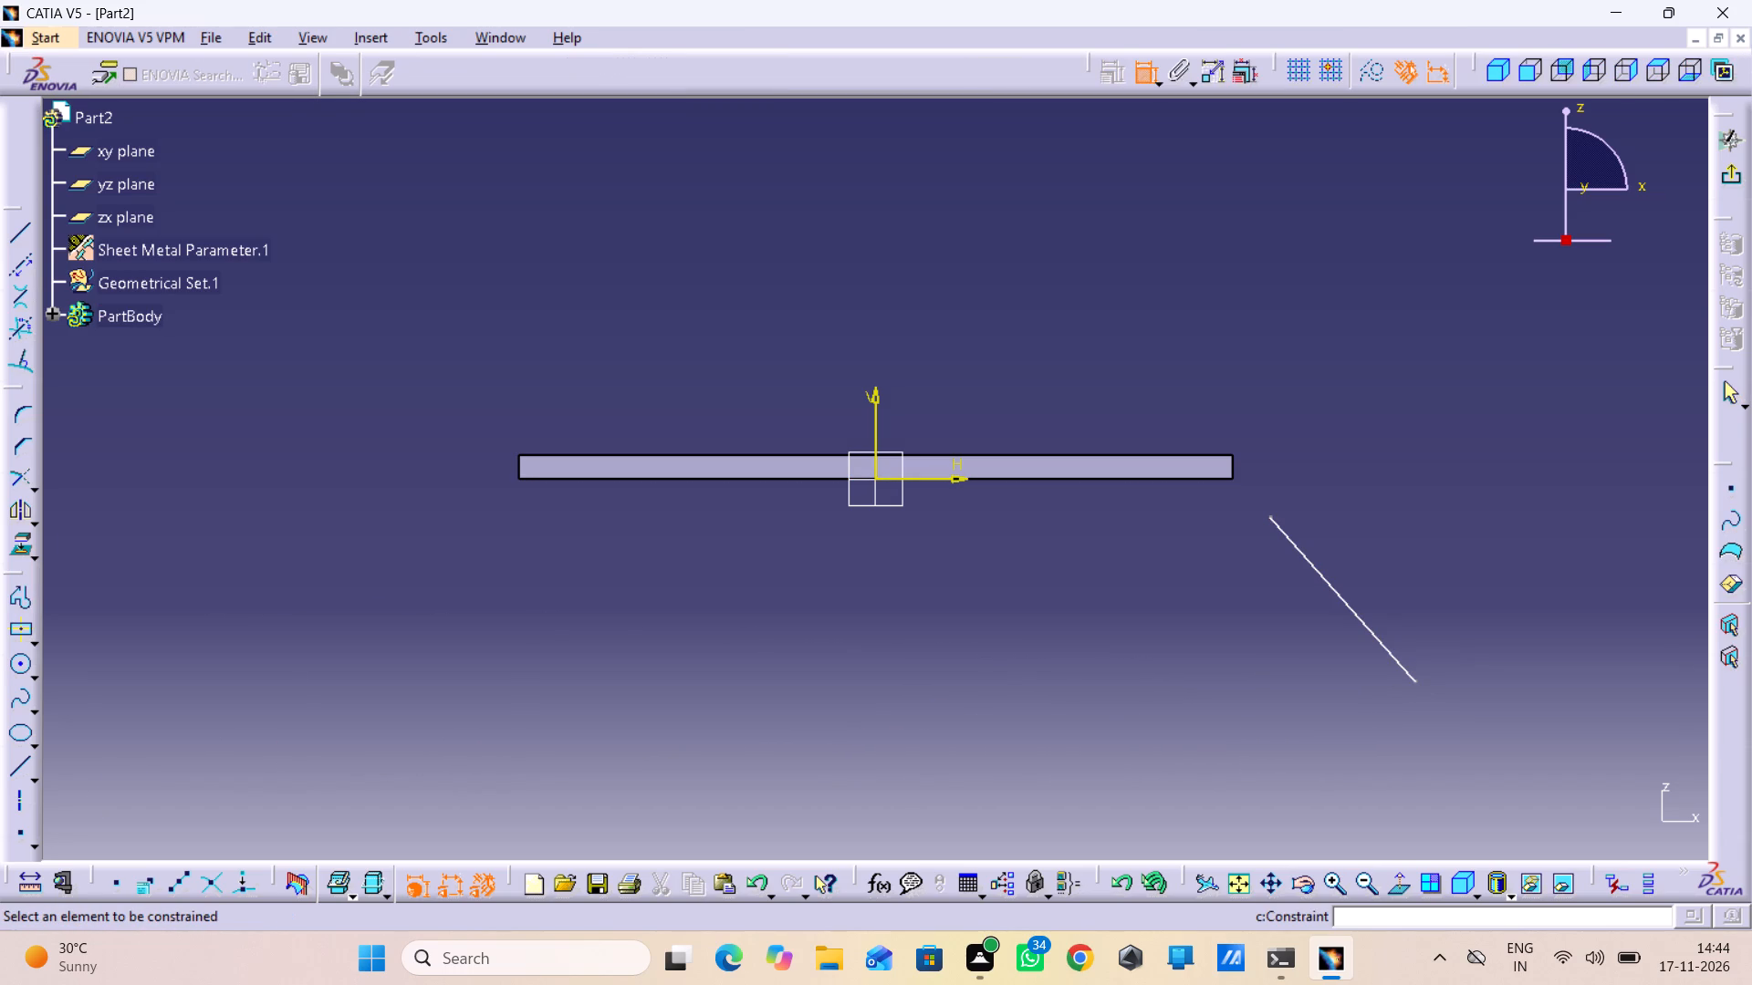
pyautogui.click(1272, 513)
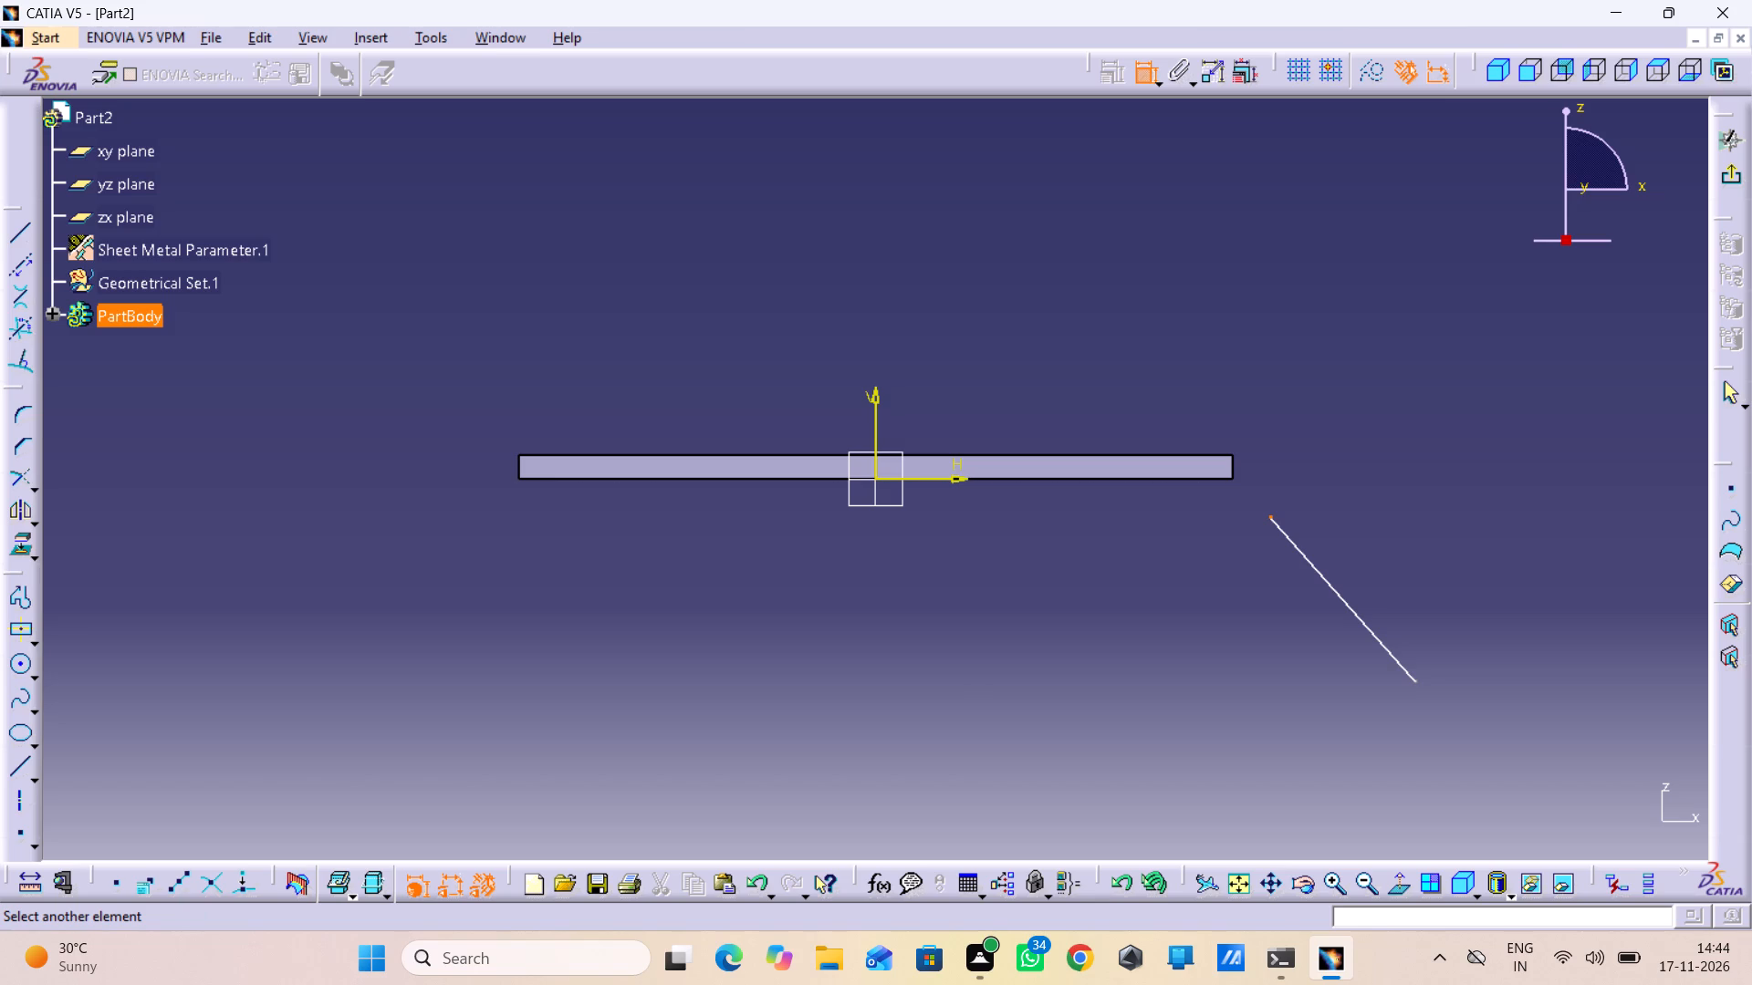
pyautogui.click(1228, 482)
pyautogui.rightClick(1336, 487)
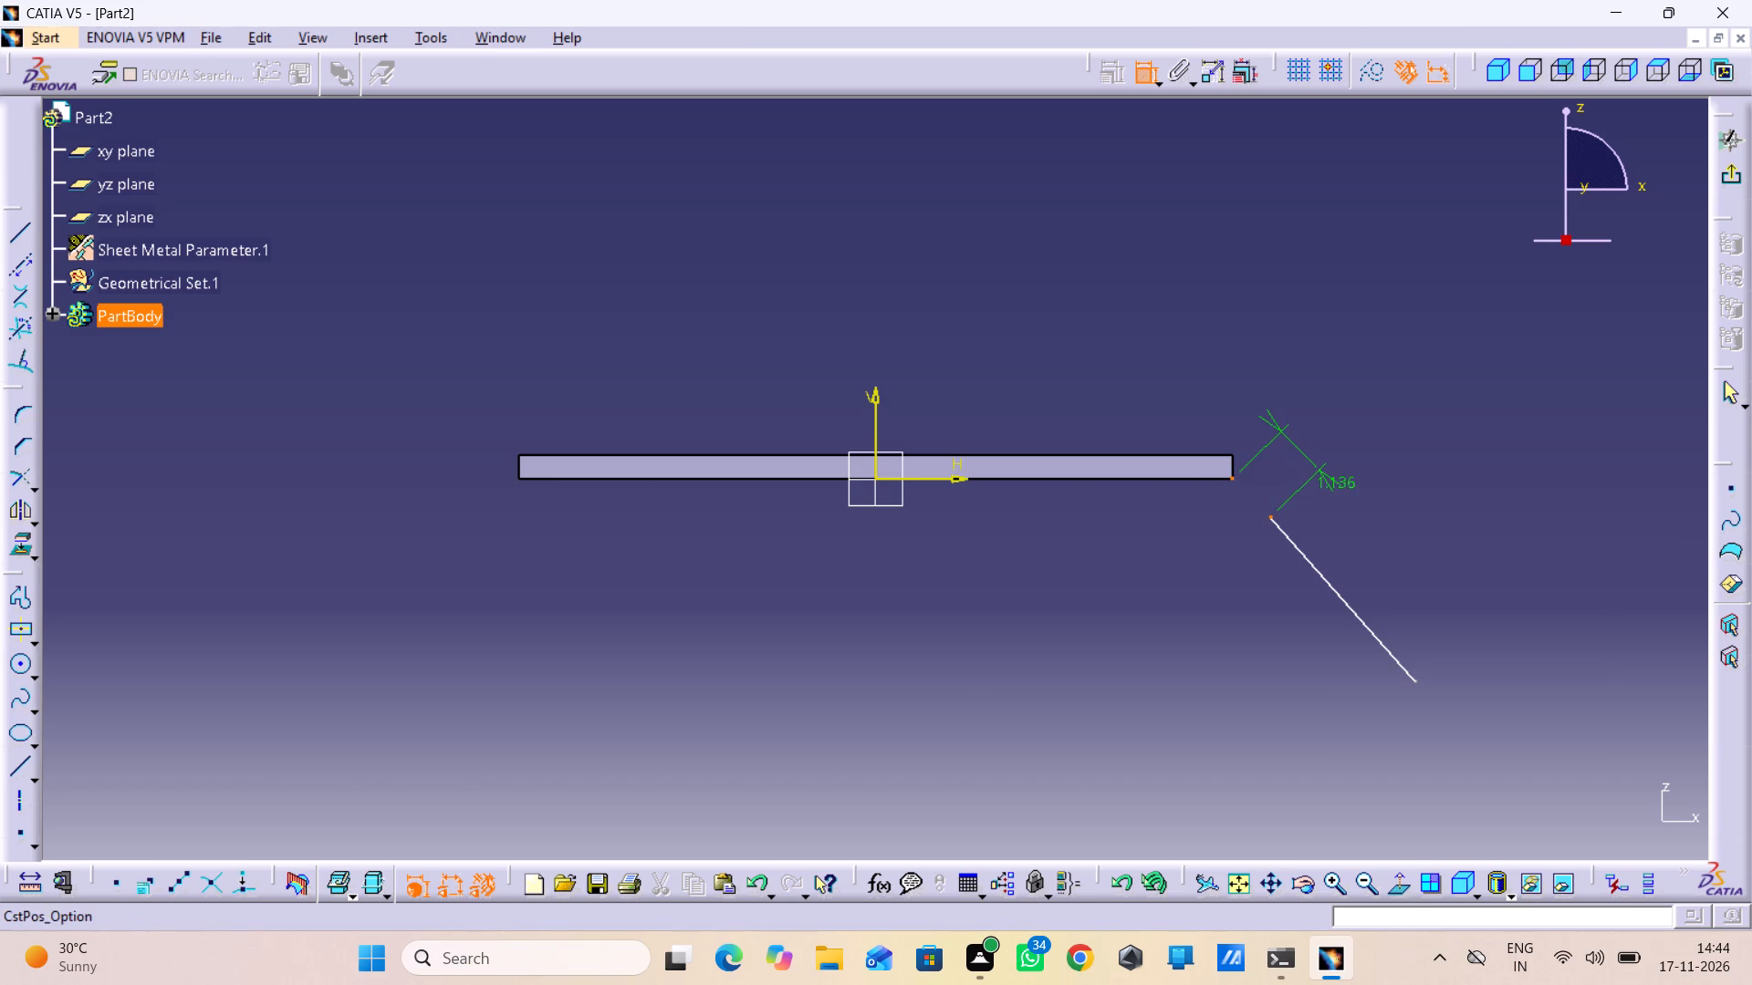
pyautogui.click(1420, 661)
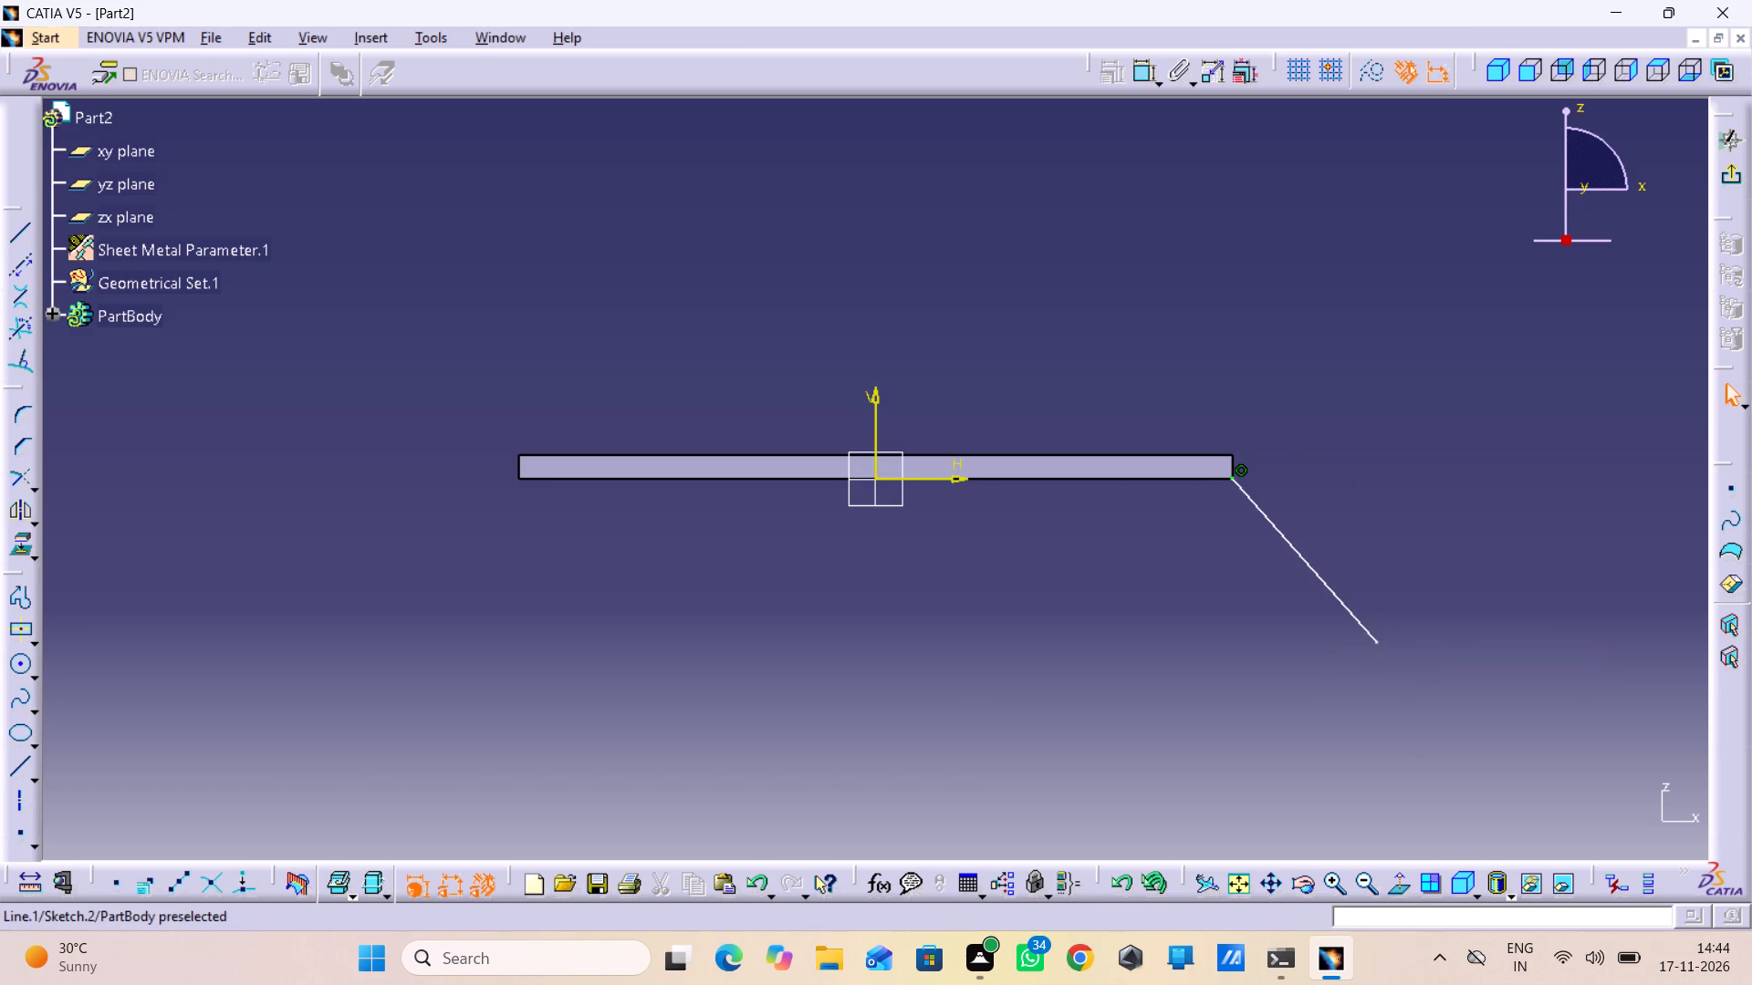
# Add an angle constraint between the oblique line and the horizontal axis, and set it to 130 degrees.
pyautogui.click(1298, 557)
pyautogui.click(929, 478)
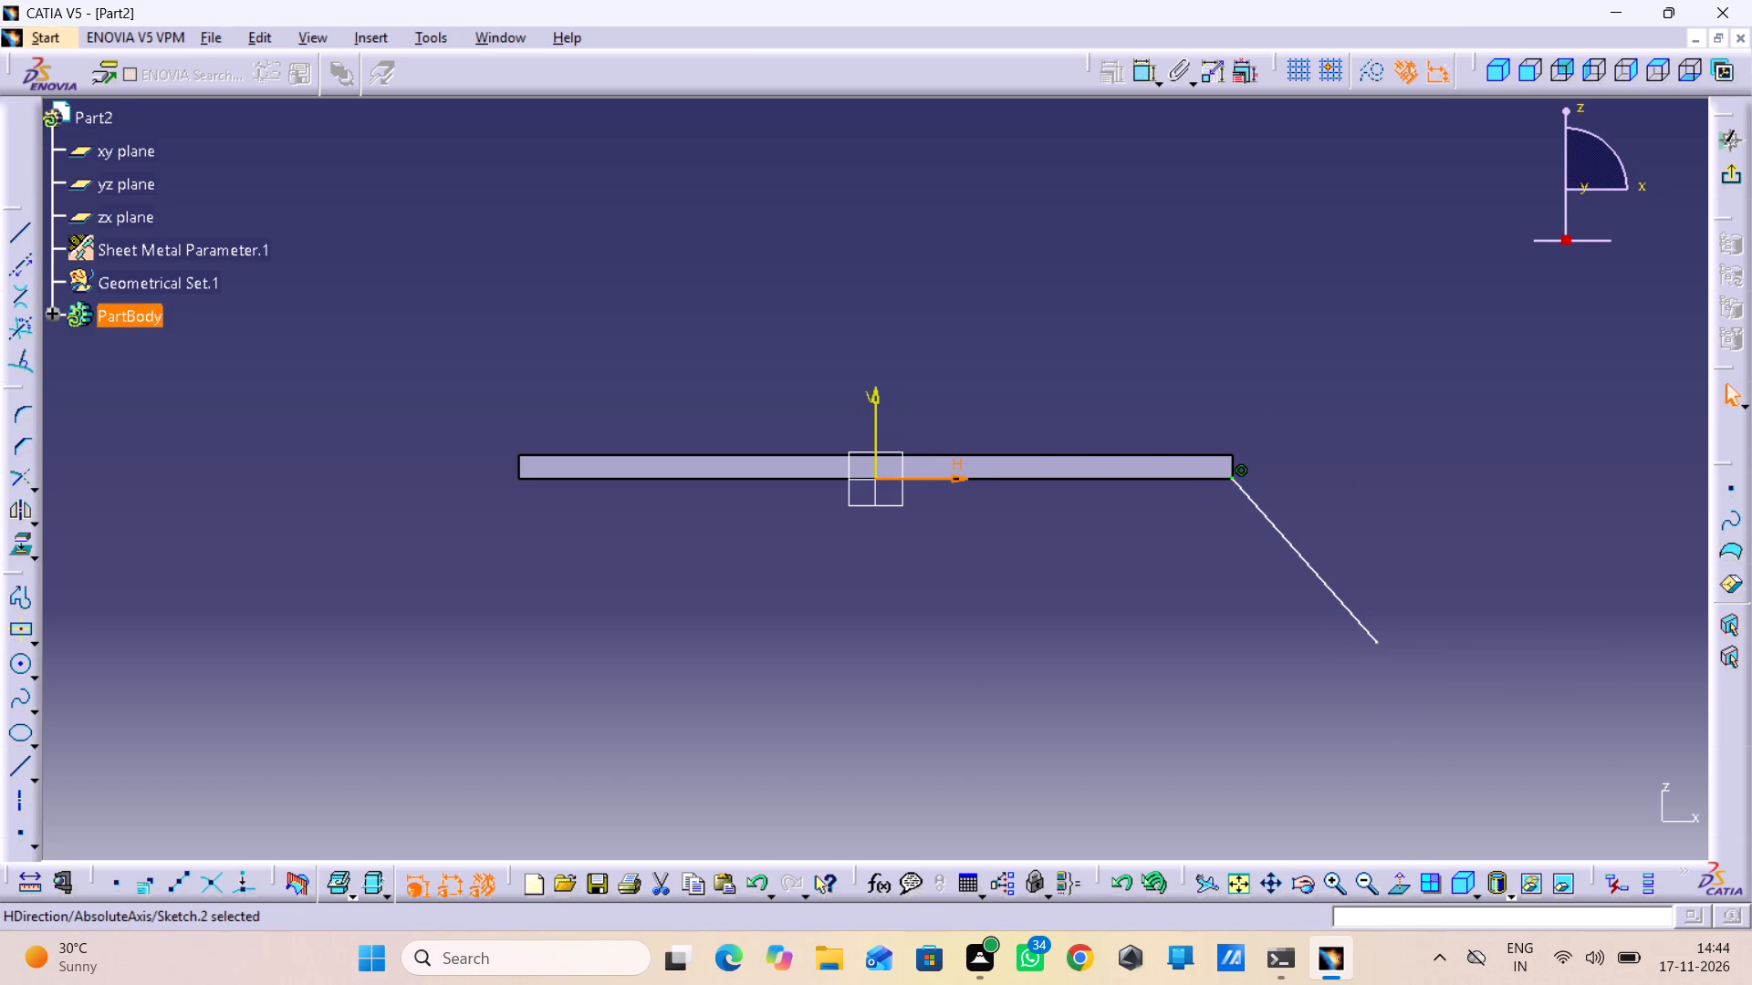
pyautogui.click(1140, 78)
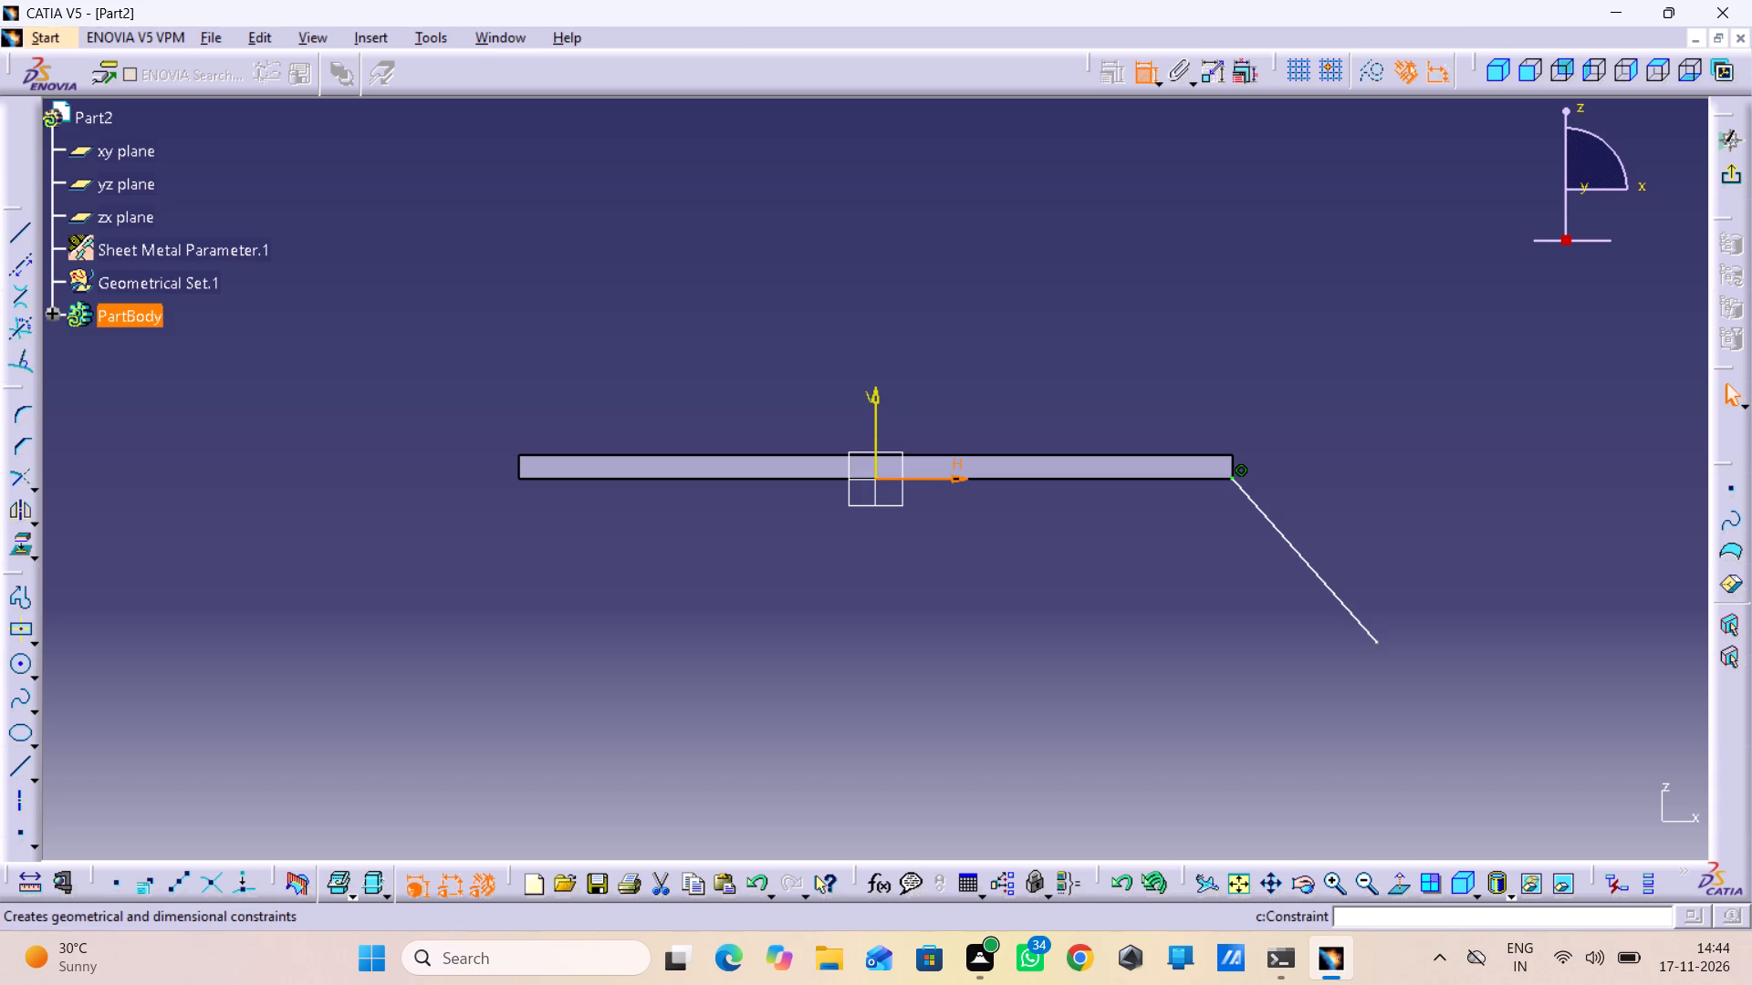
pyautogui.click(1140, 78)
pyautogui.doubleClick(1140, 87)
pyautogui.click(1319, 565)
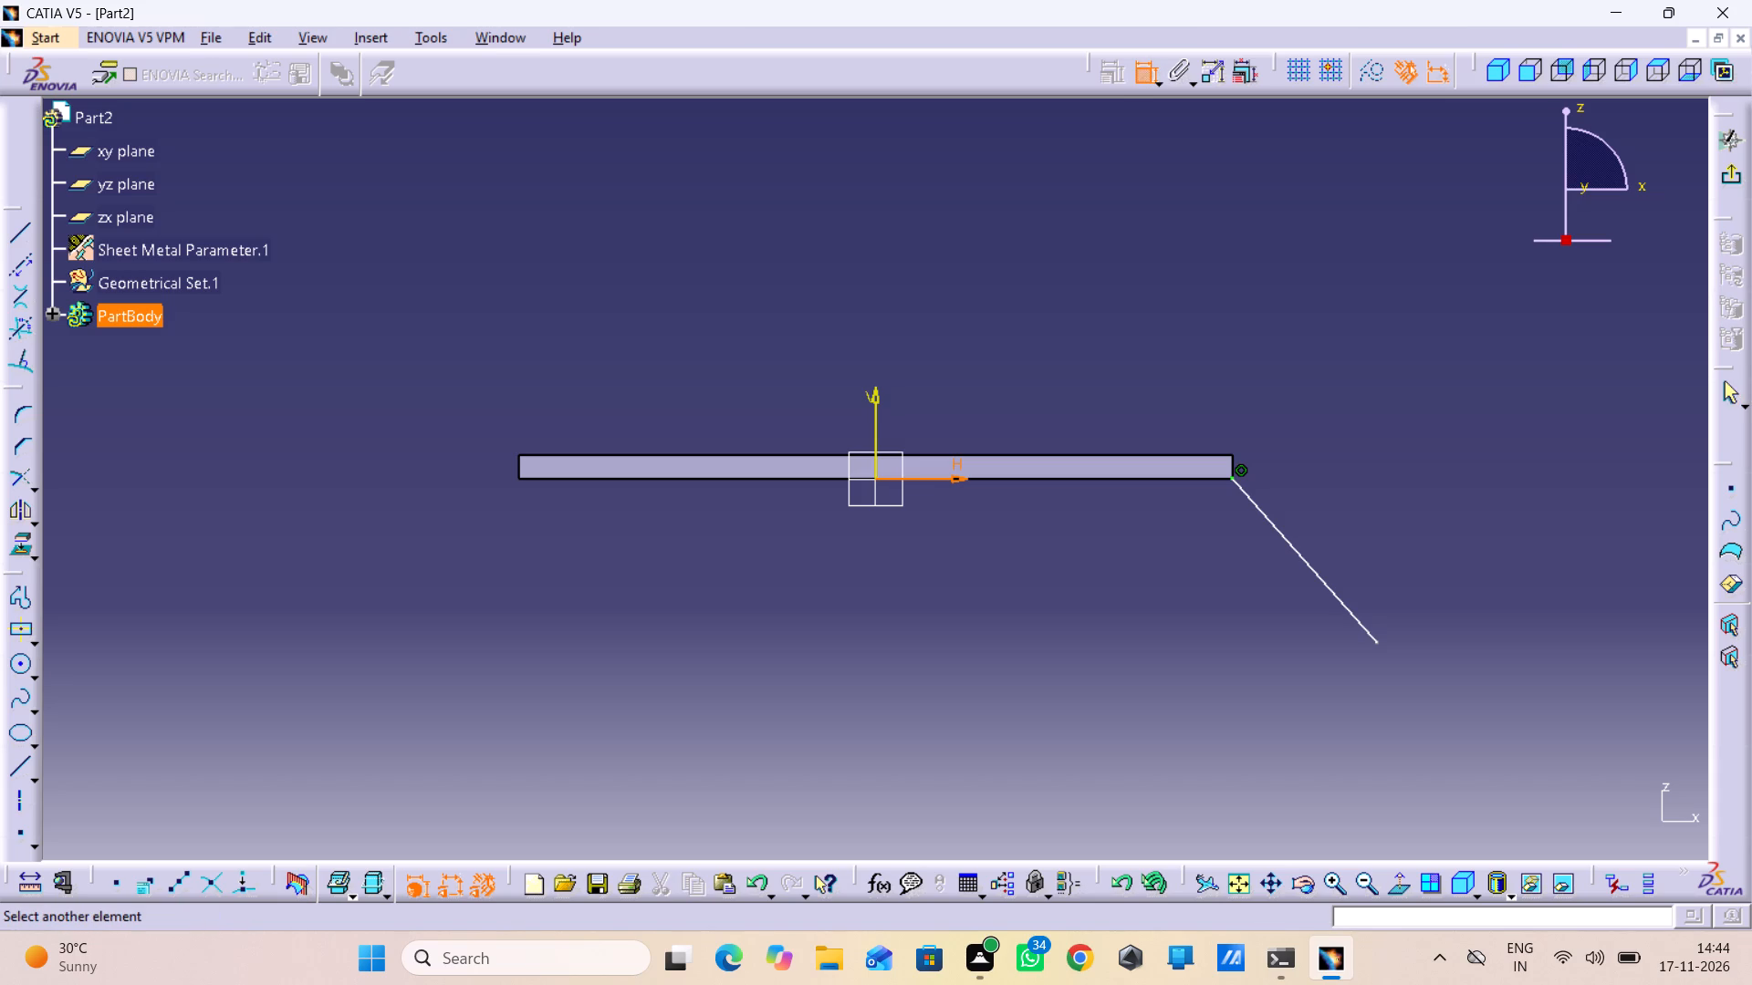
pyautogui.moveTo(1298, 547); pyautogui.dragTo(1289, 550)
pyautogui.click(1163, 546)
pyautogui.click(1163, 538)
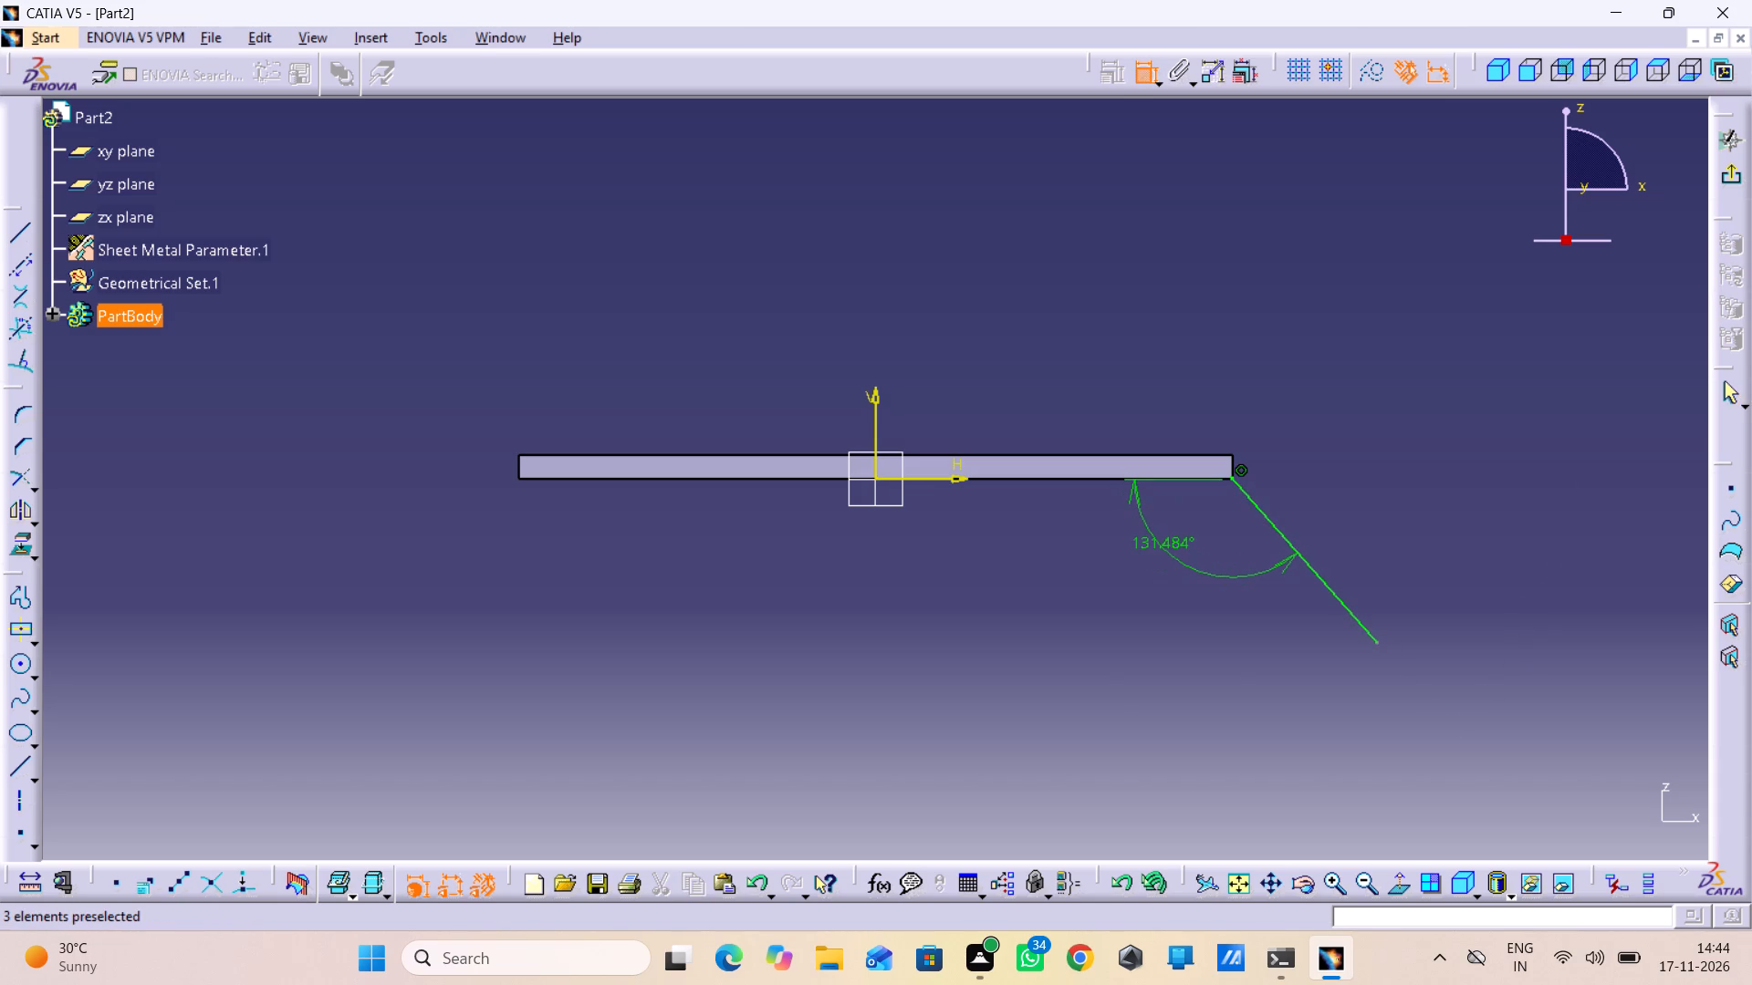
pyautogui.doubleClick(1163, 538)
pyautogui.write('130')
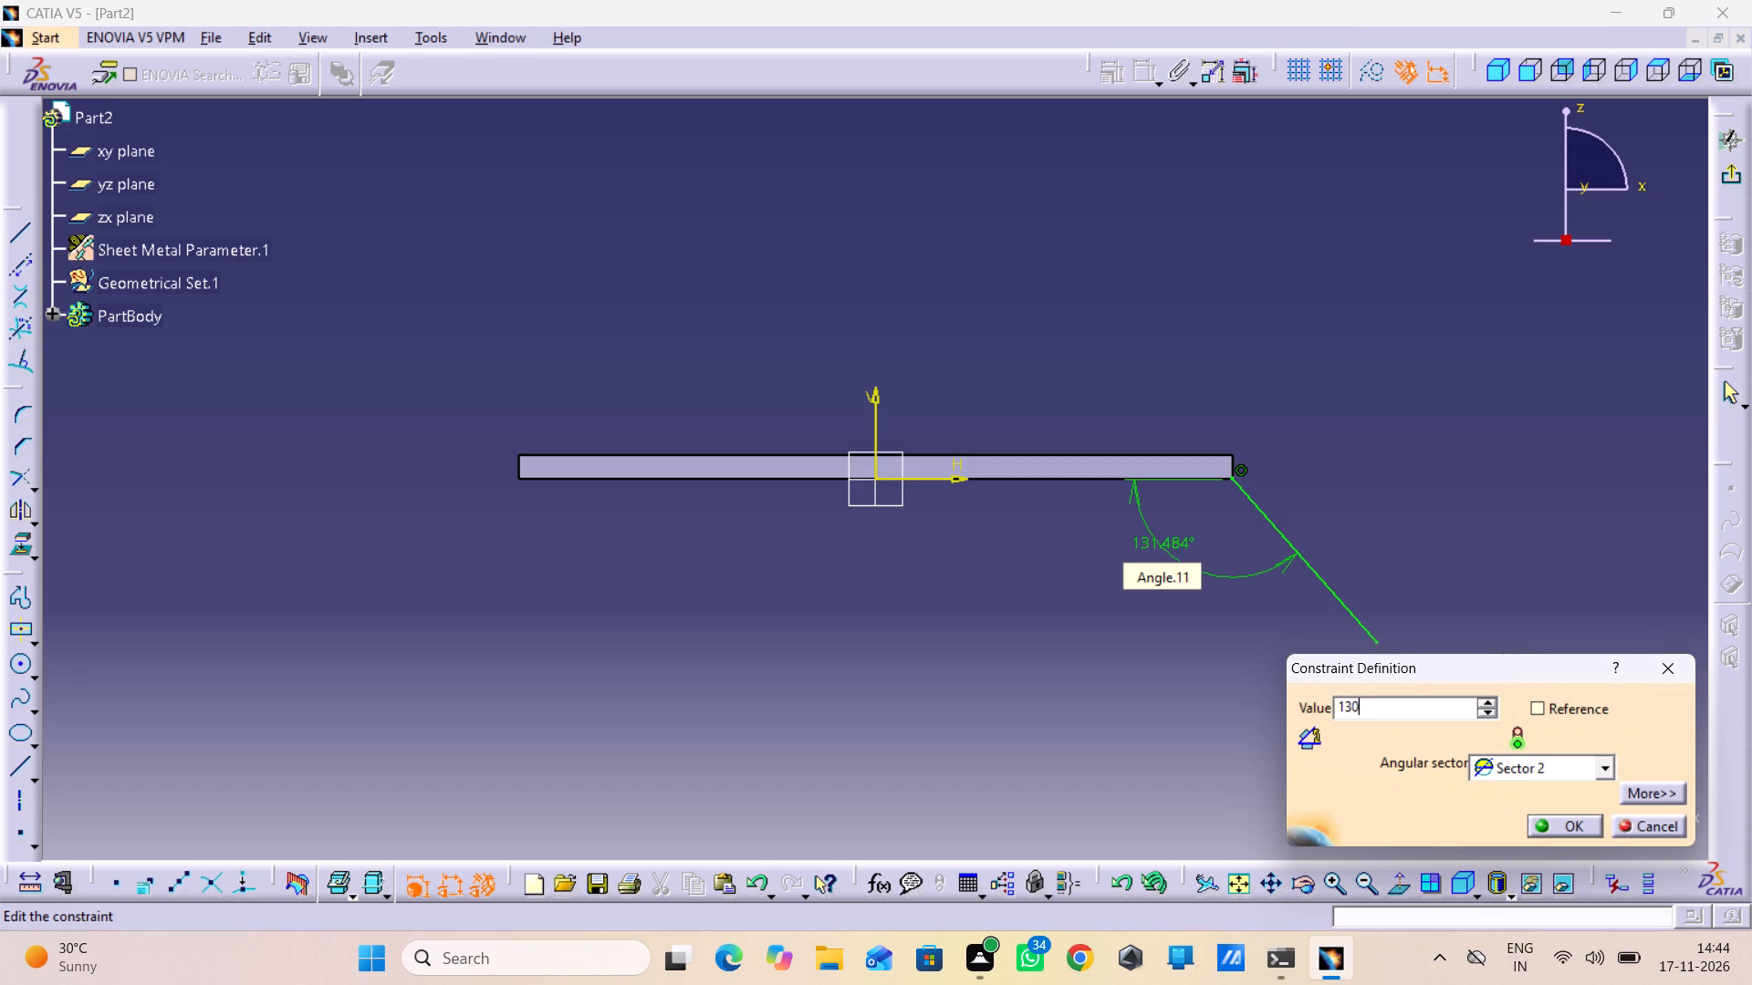
pyautogui.press('Return')
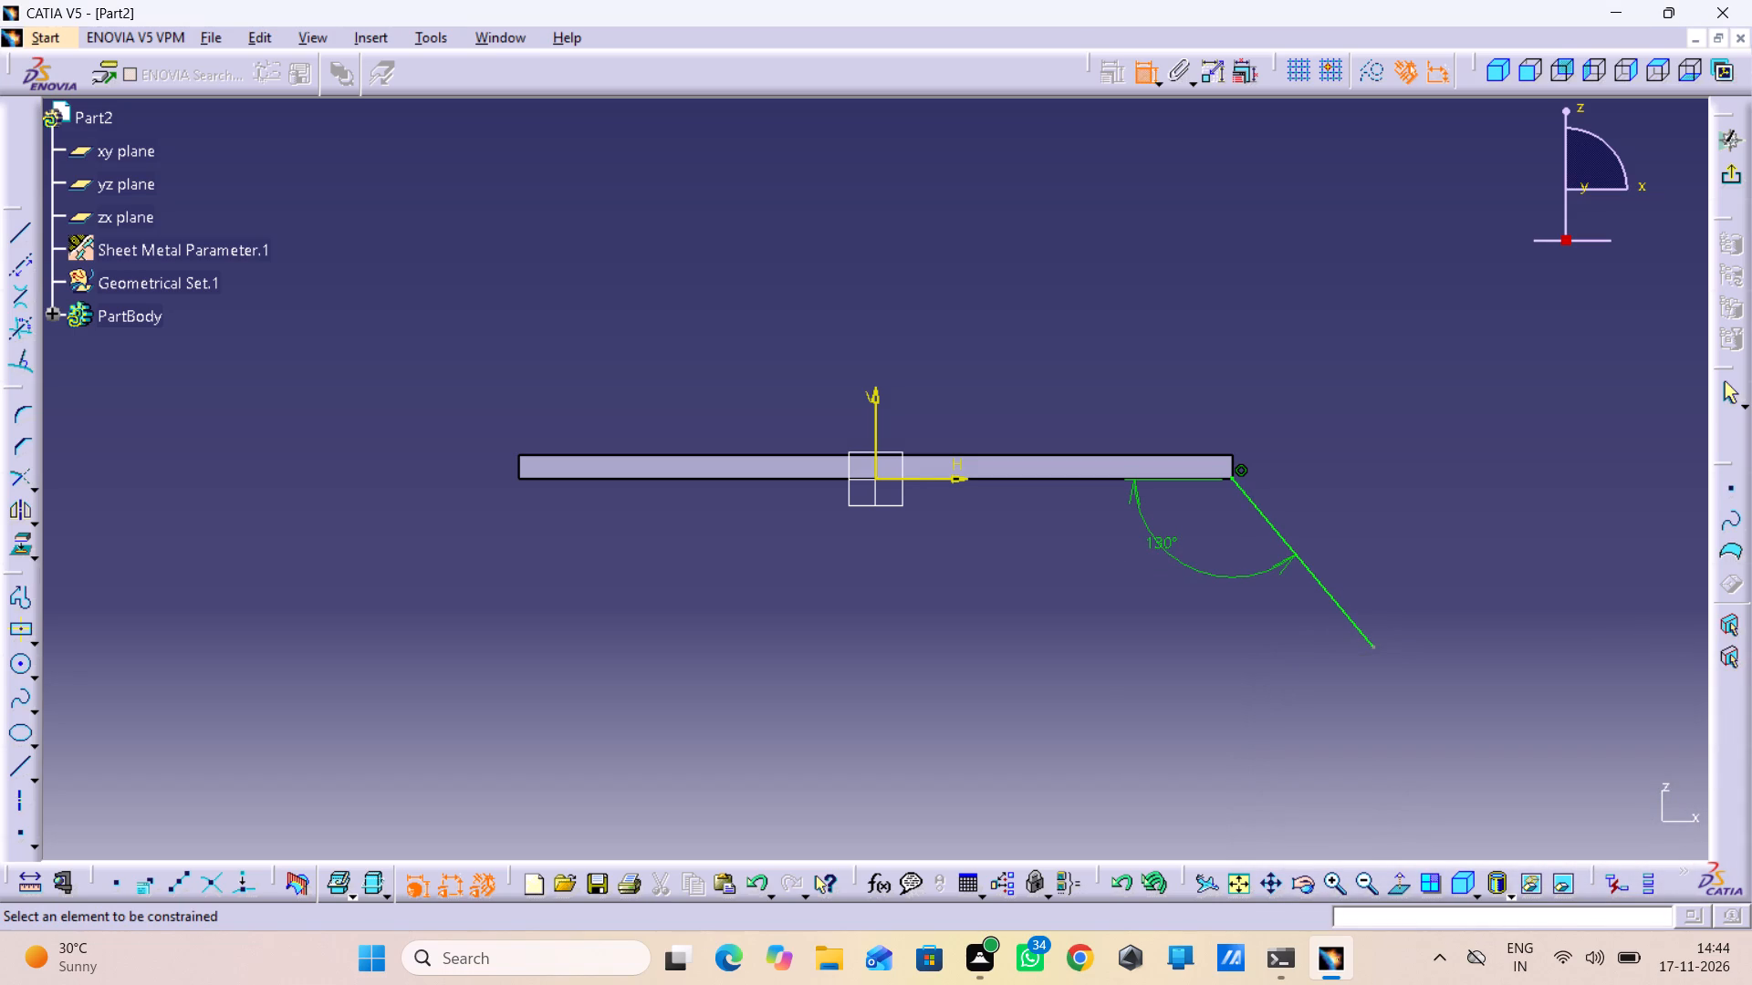
# Dimension the horizontal distance between the oblique line's two endpoints and set it to 6 mm.
pyautogui.moveTo(1232, 479); pyautogui.dragTo(1226, 494)
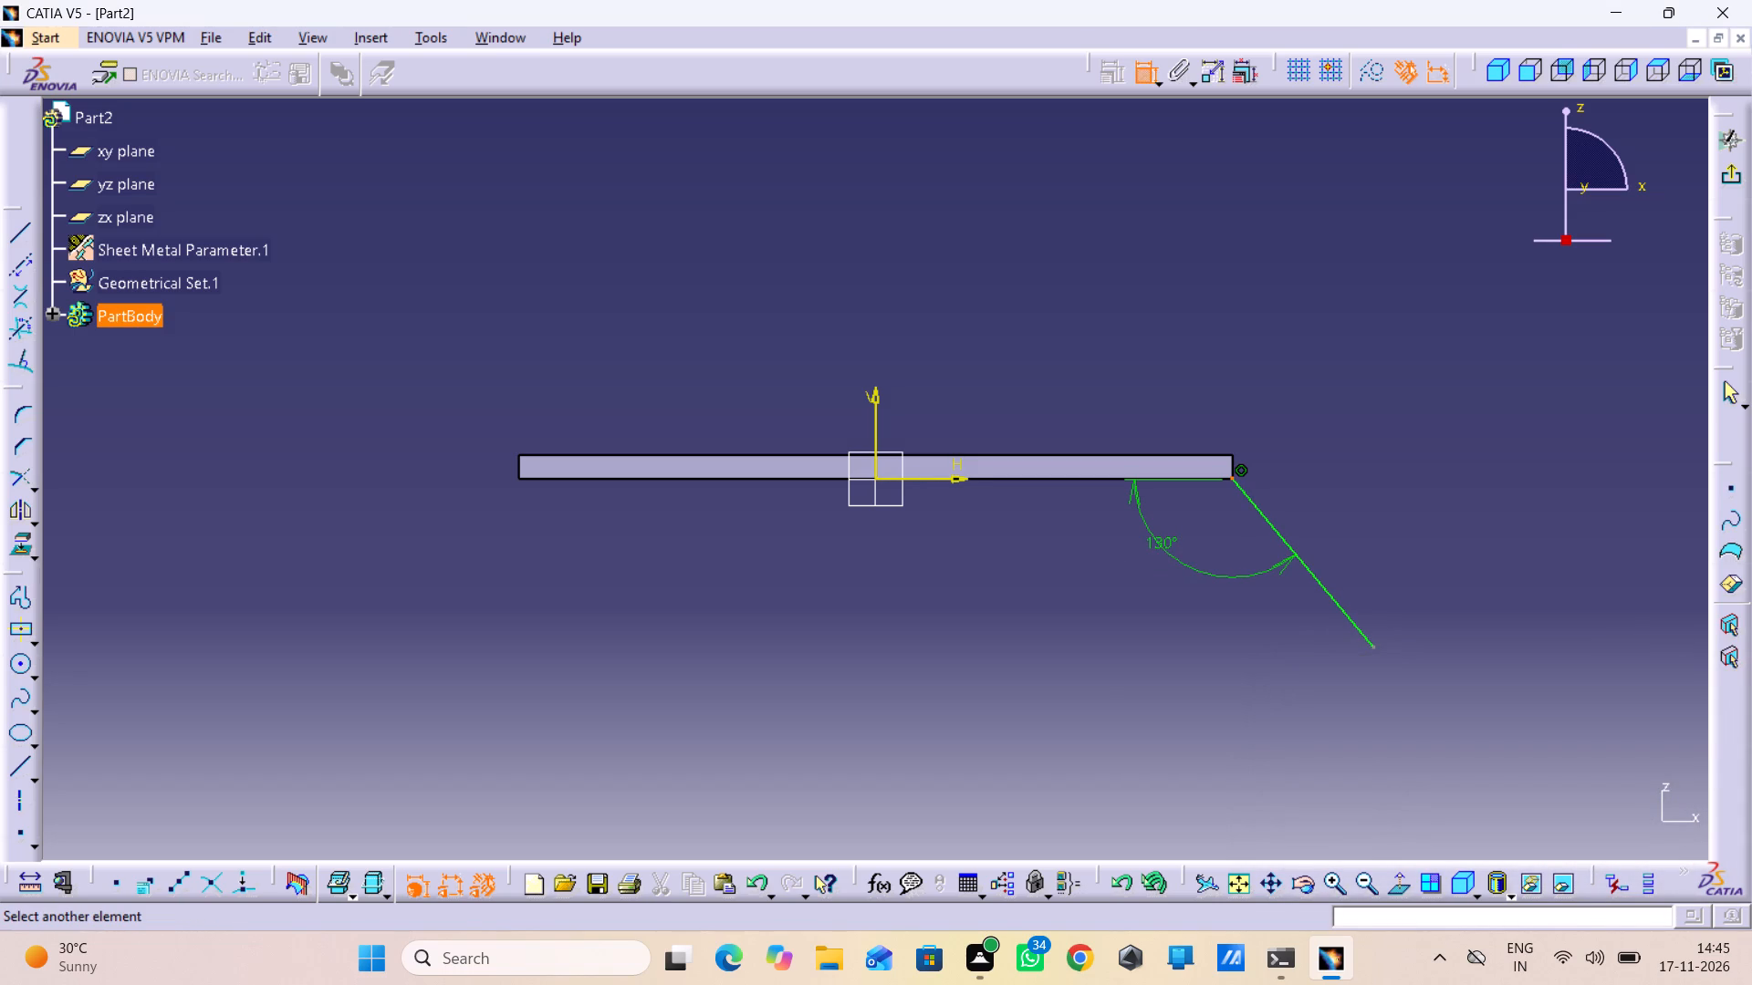
pyautogui.moveTo(1371, 648); pyautogui.dragTo(1362, 648)
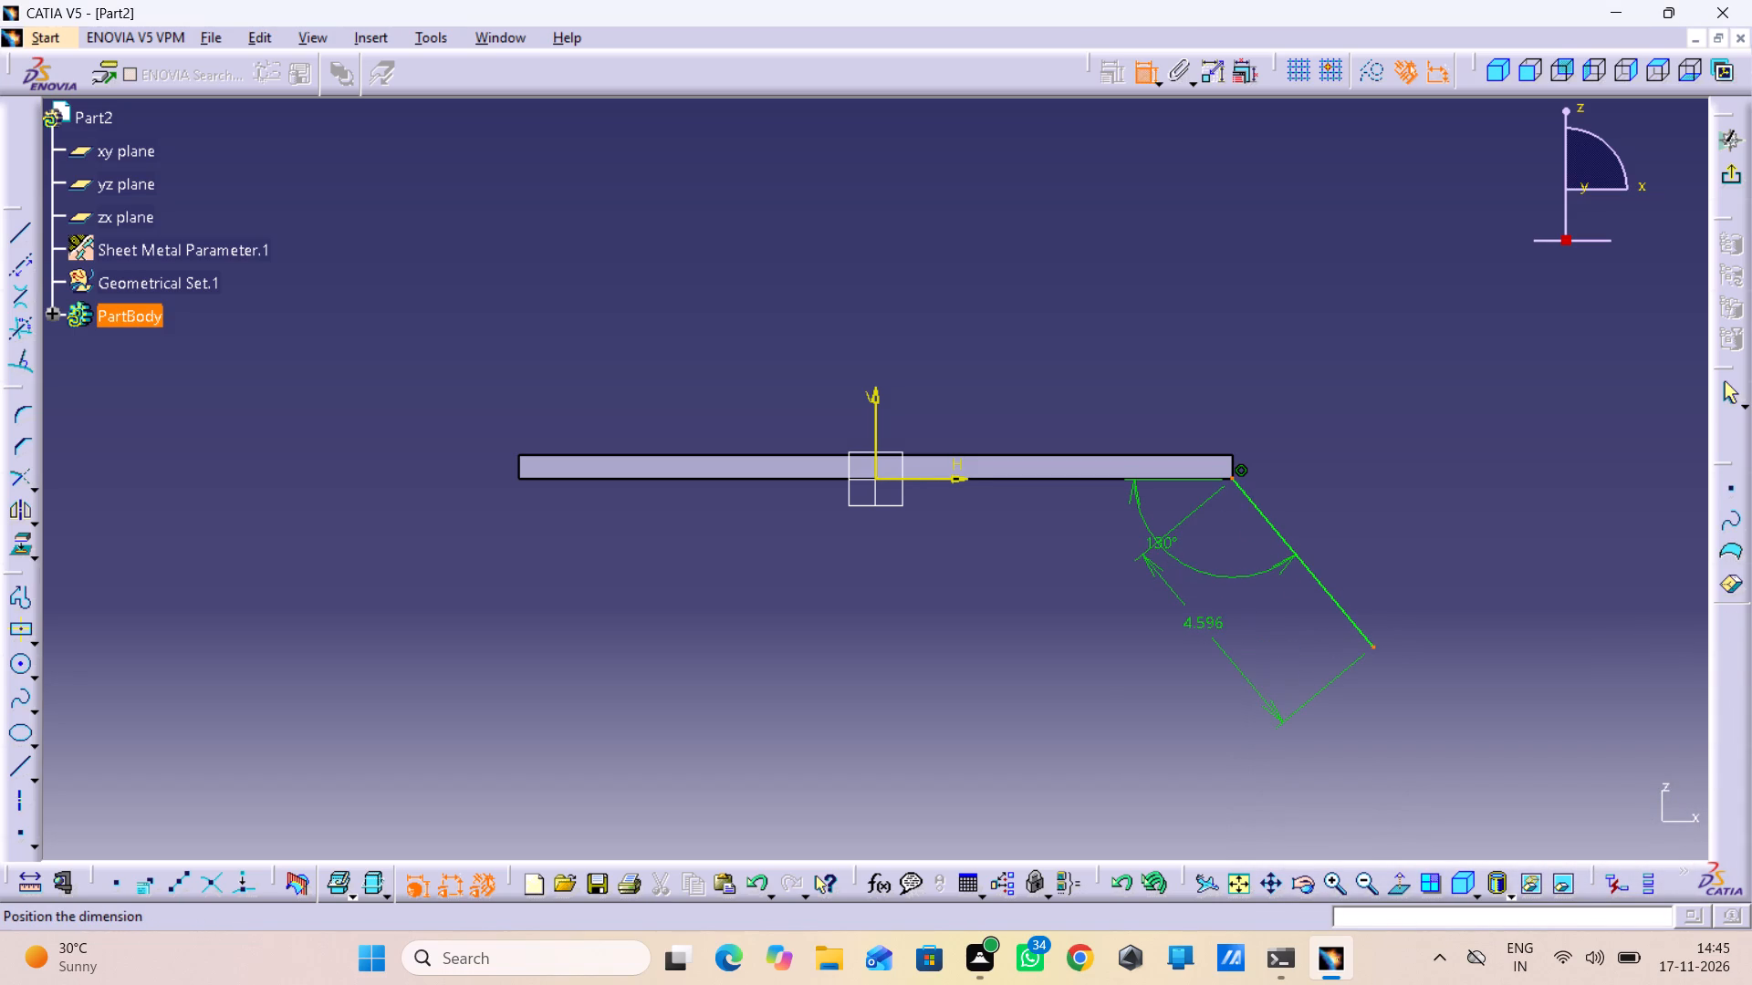
pyautogui.rightClick(1193, 622)
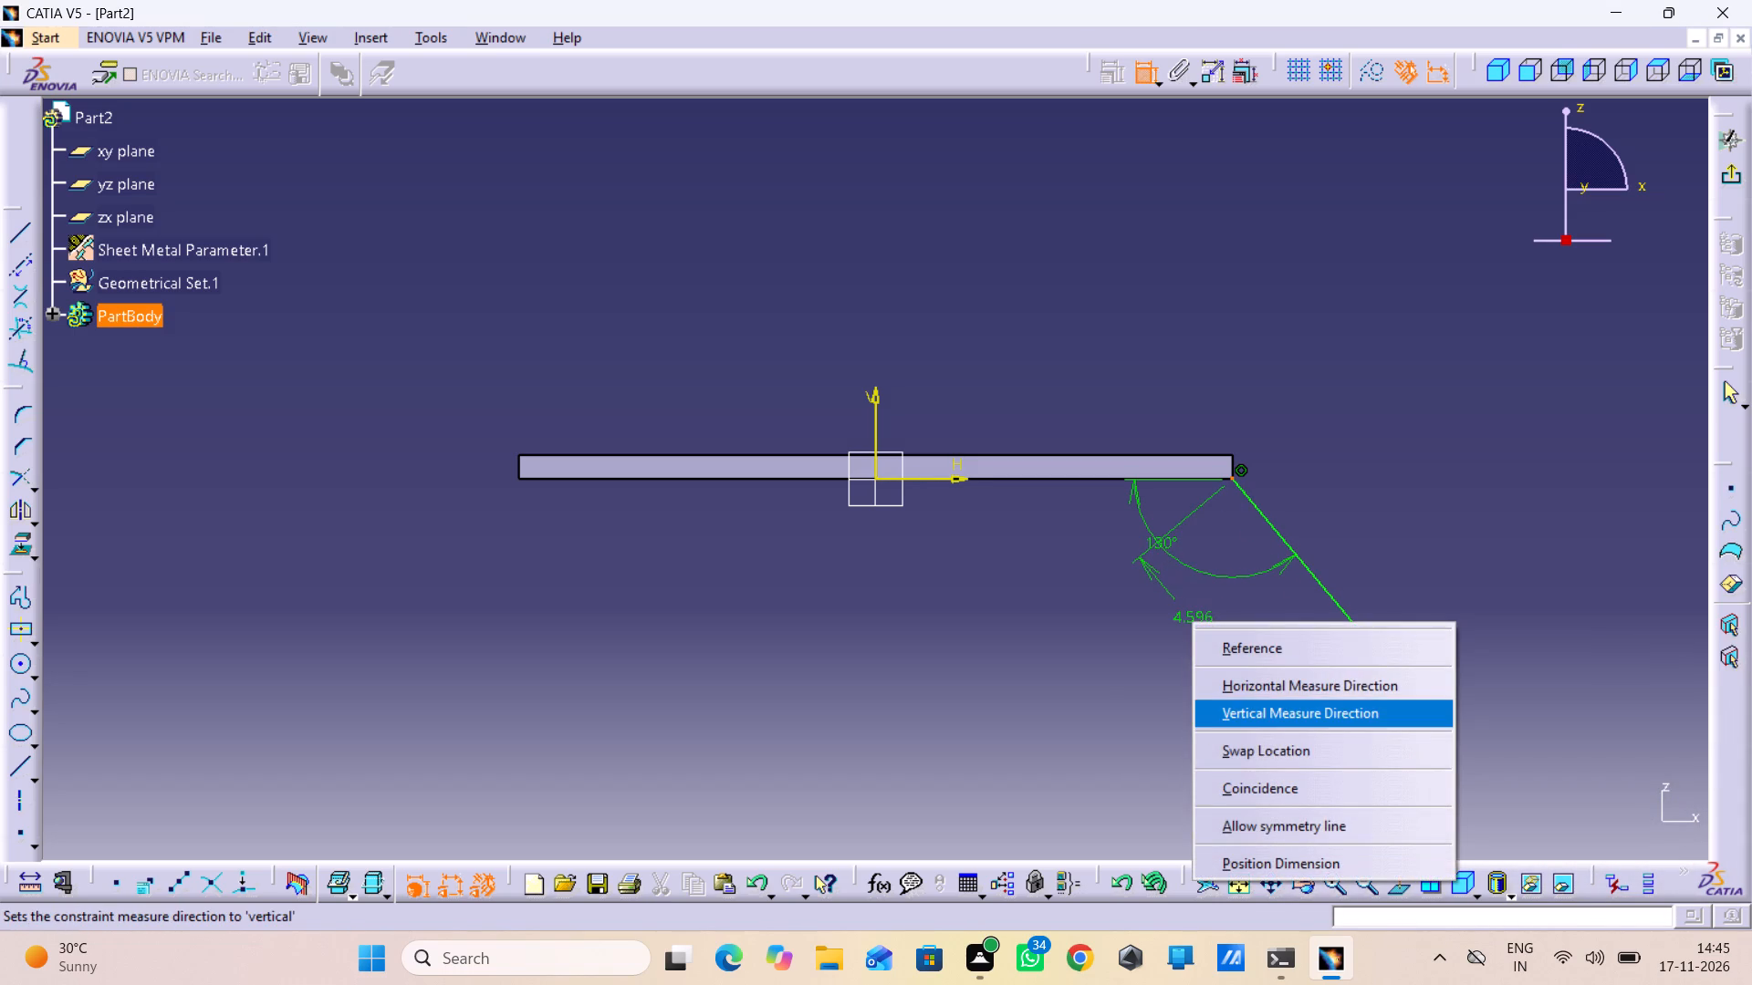
pyautogui.click(1296, 687)
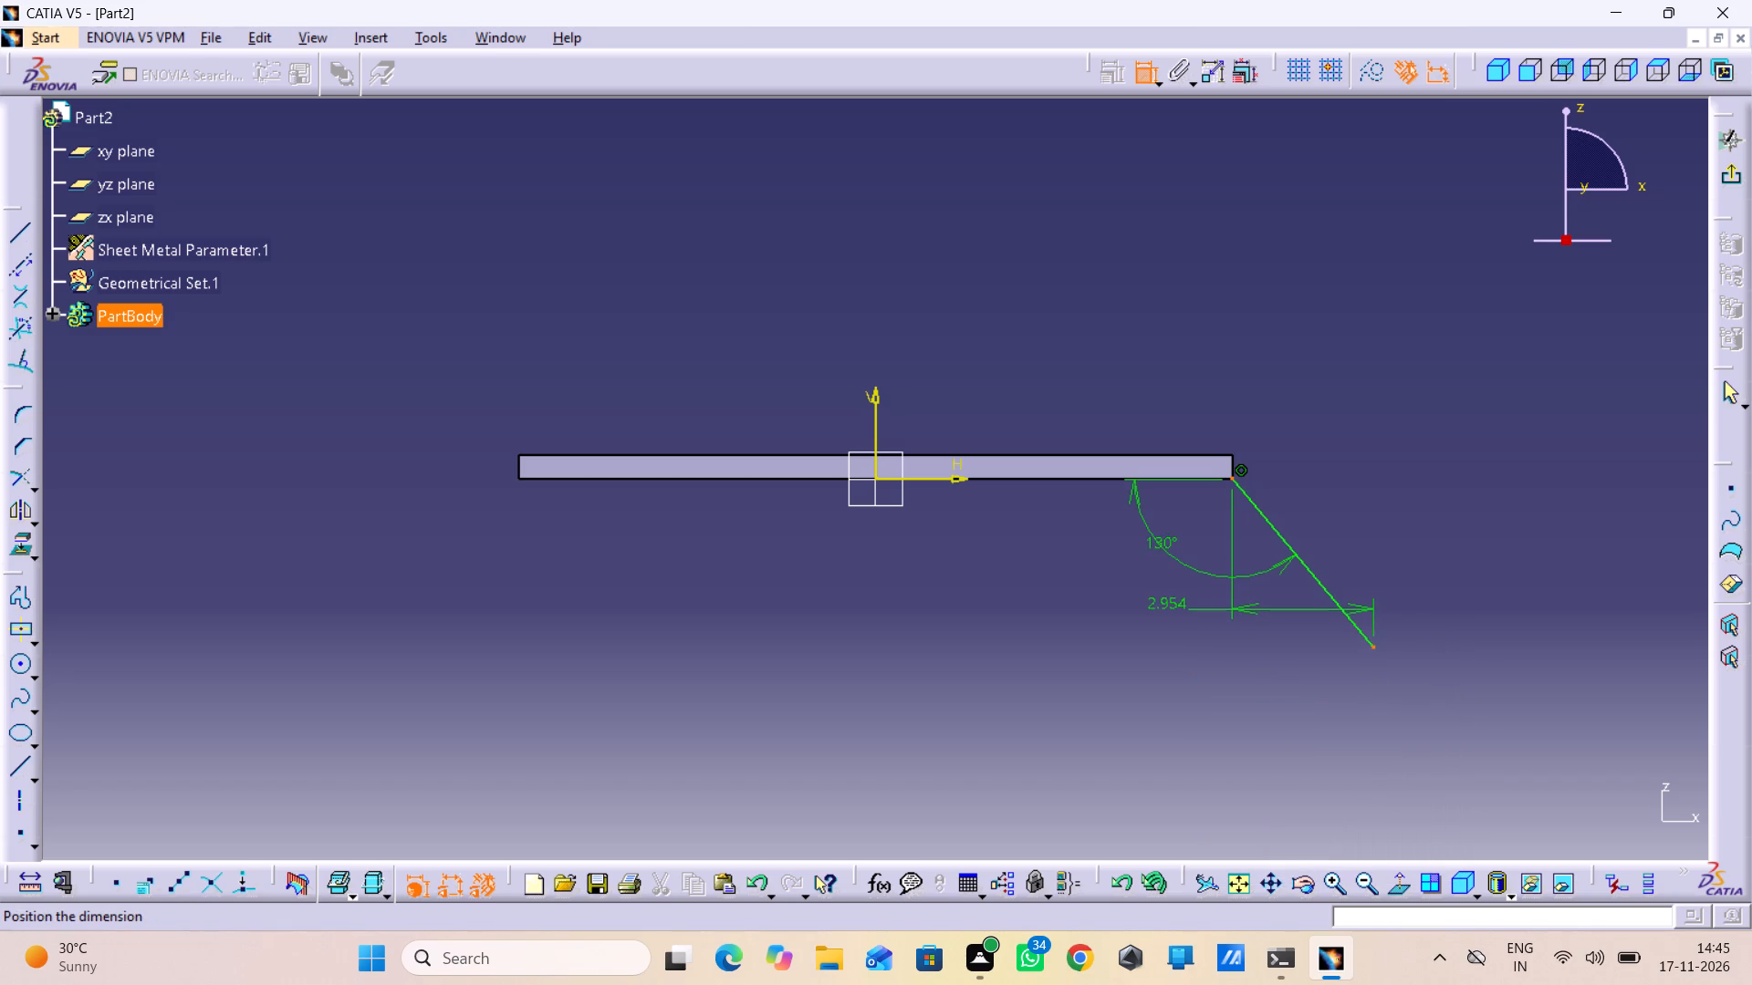
pyautogui.click(1141, 622)
pyautogui.doubleClick(1142, 618)
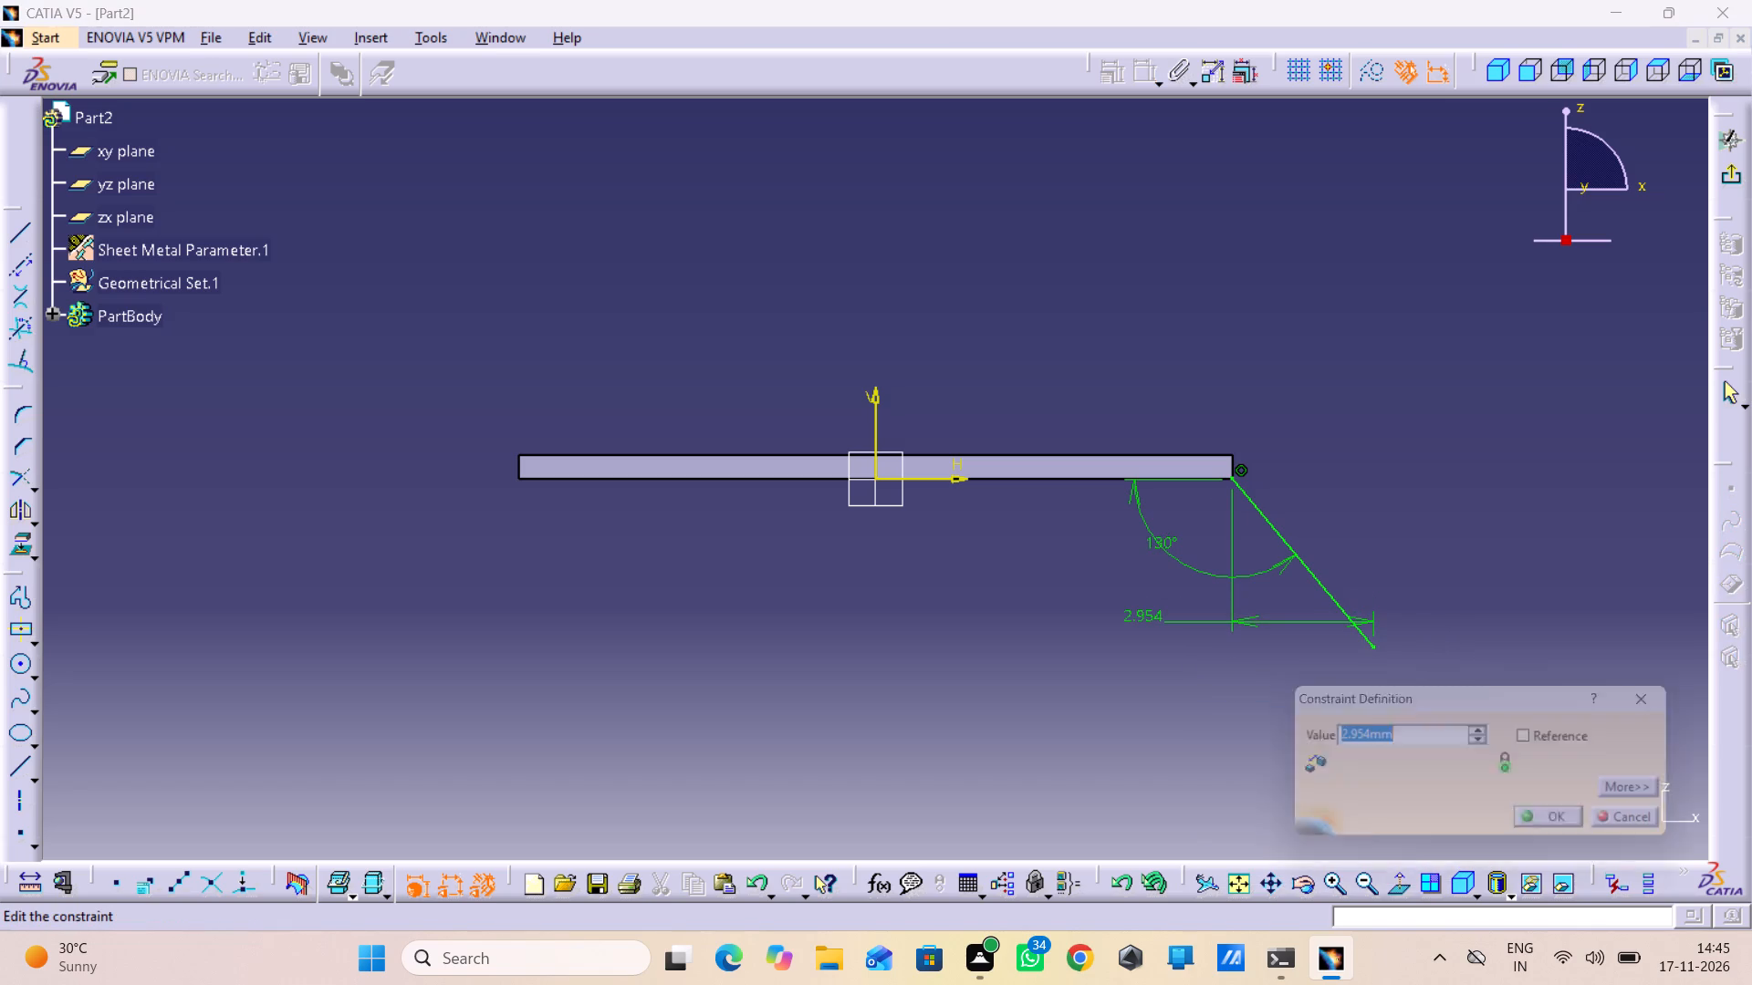
pyautogui.press('6')
pyautogui.press('Return')
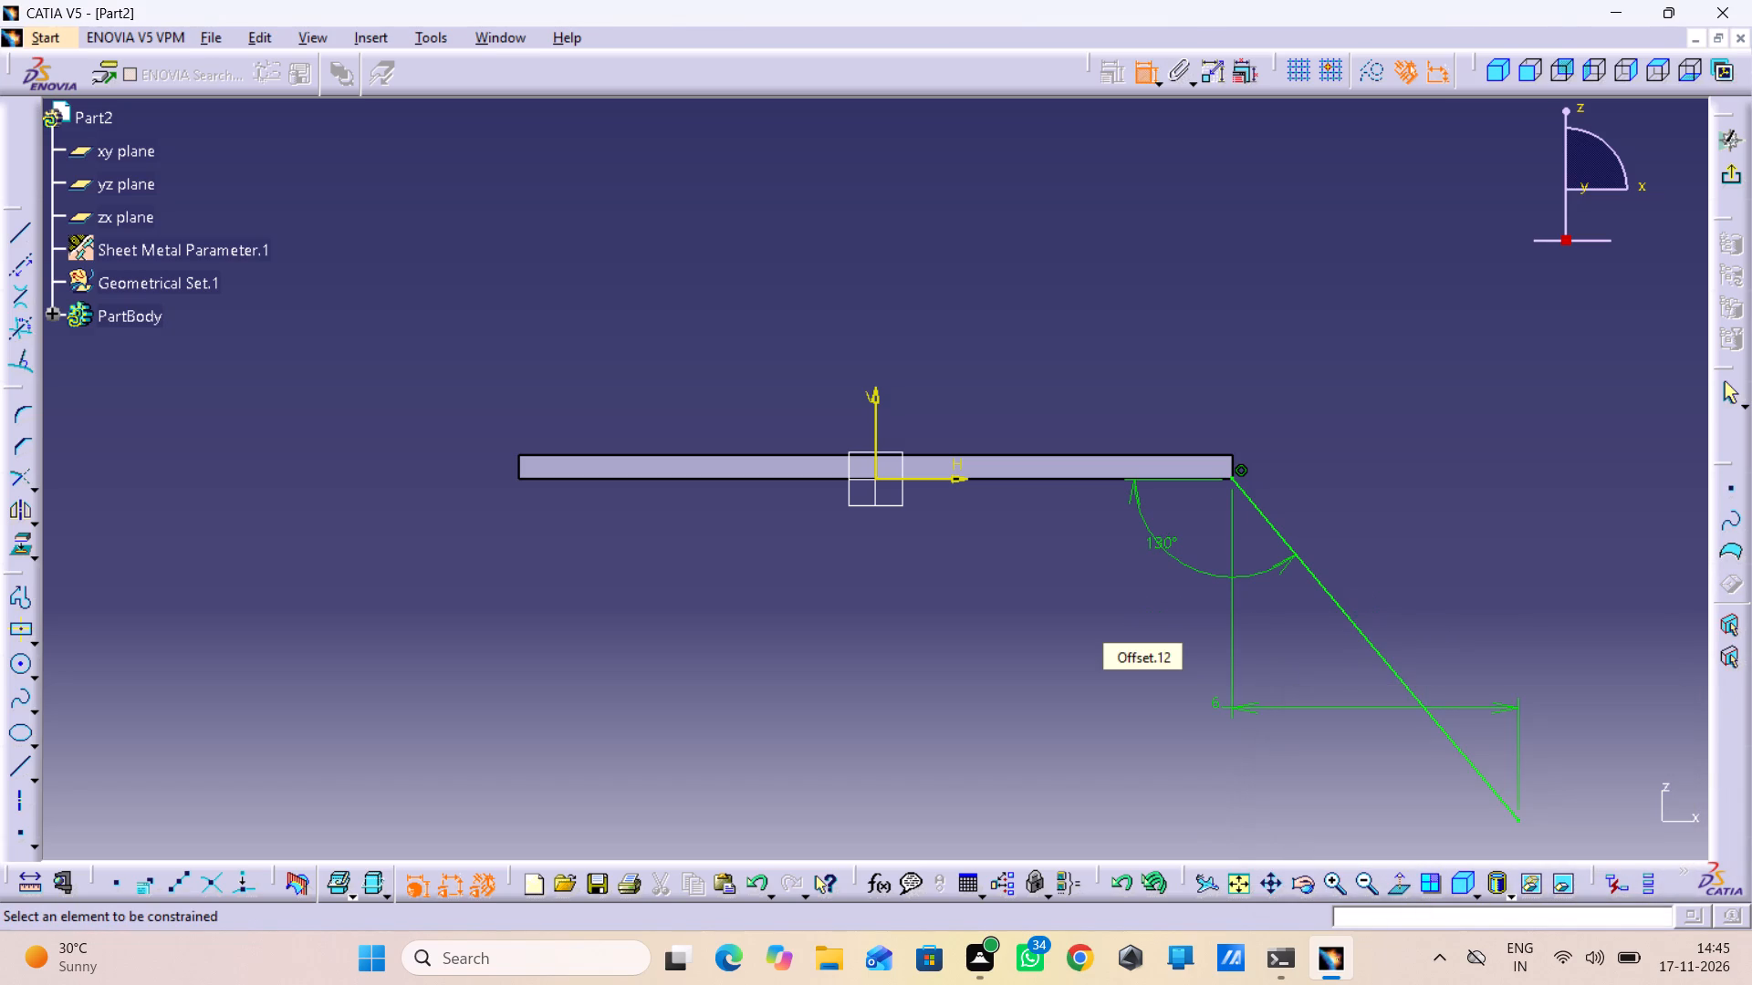
# Delete the 6 mm horizontal distance dimension from the oblique profile line.
pyautogui.rightClick(1276, 711)
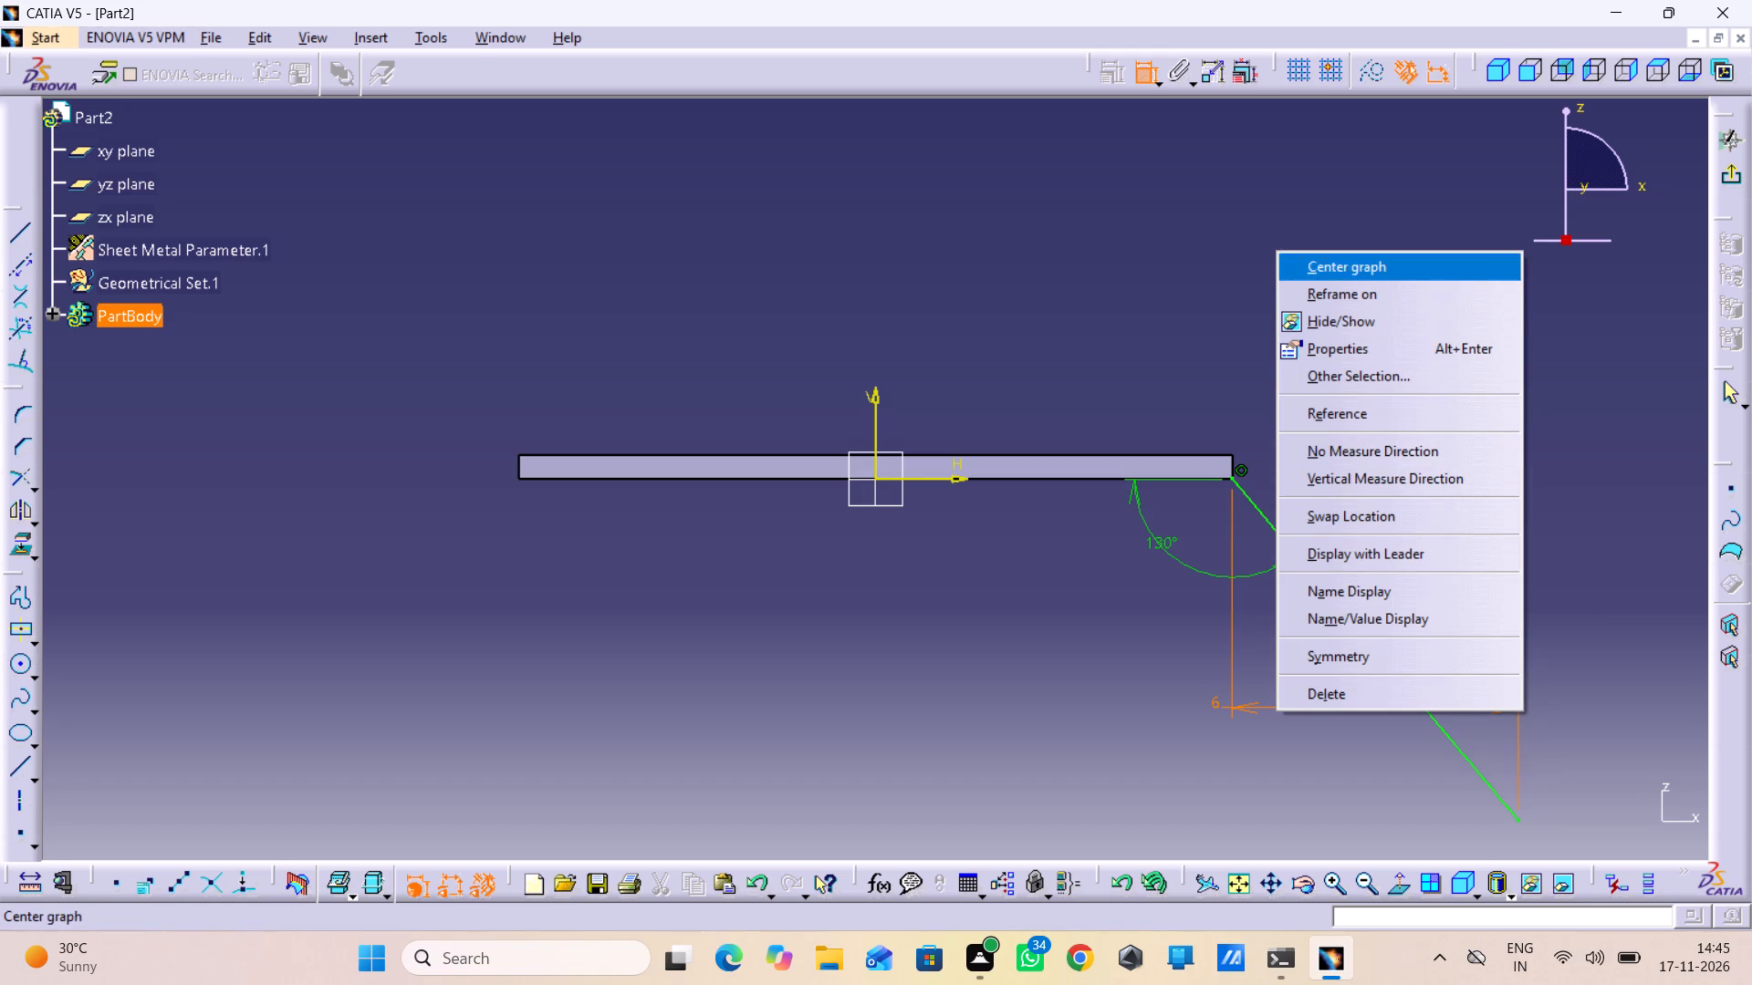
pyautogui.click(1321, 677)
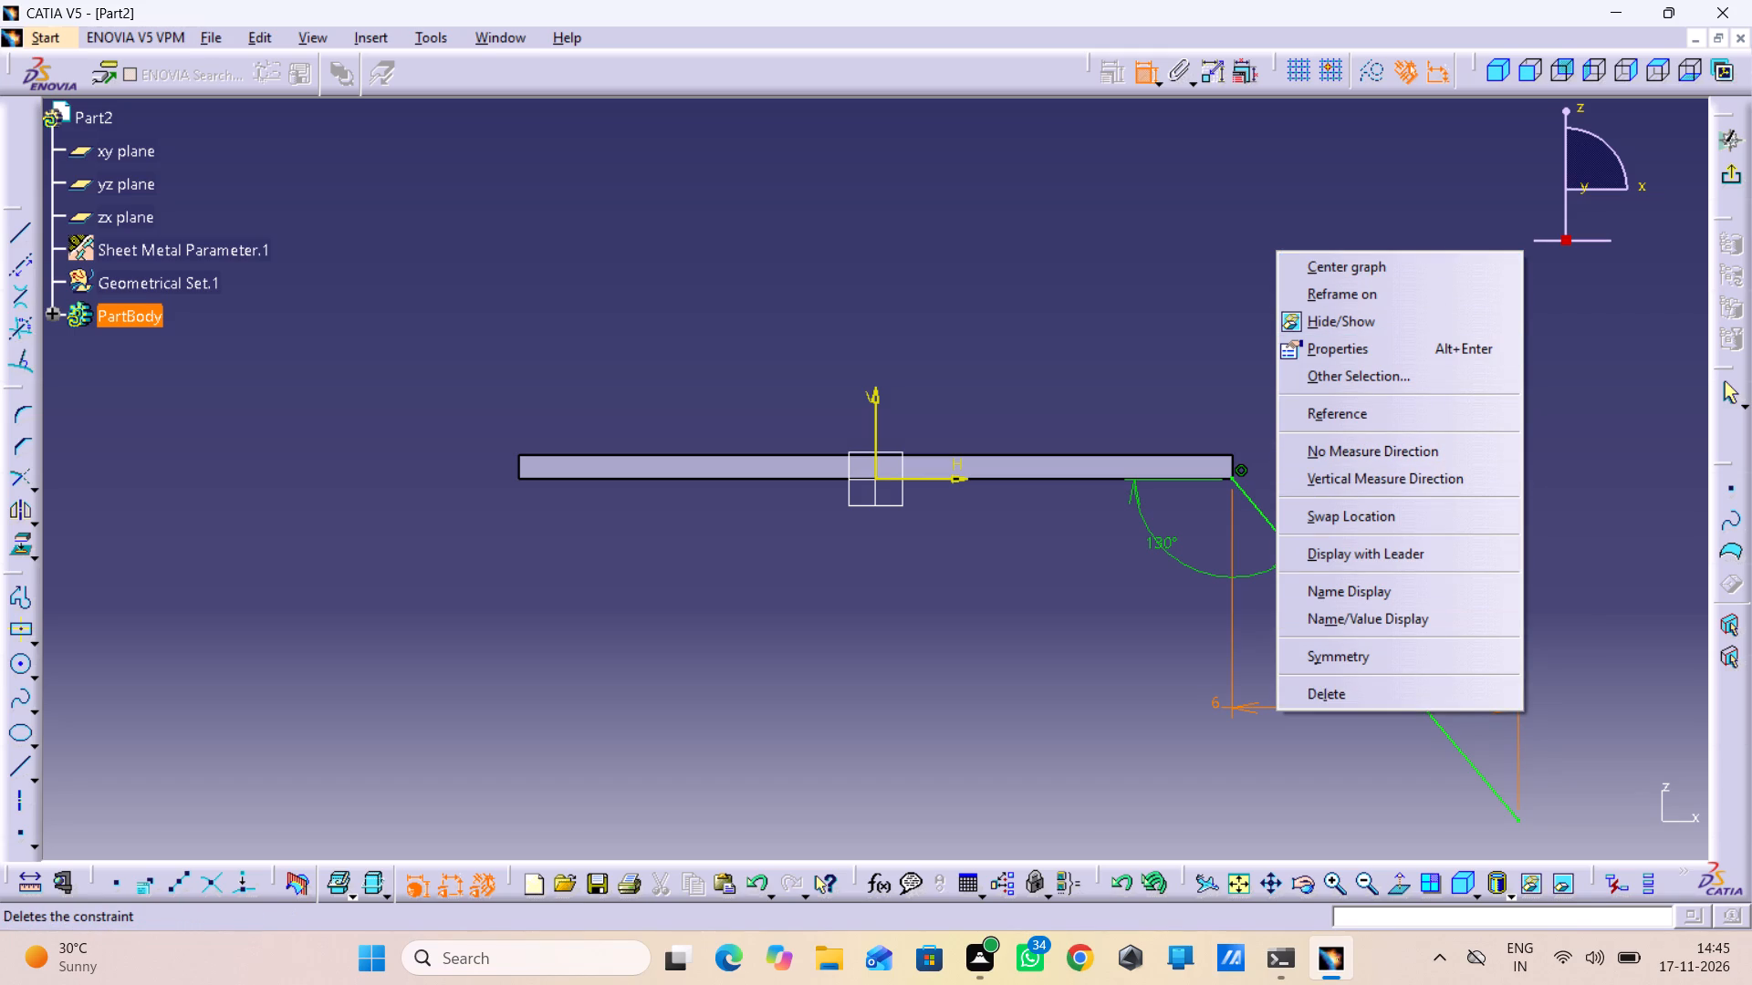
pyautogui.click(1361, 691)
# Dimension the vertical distance from the oblique line's lower endpoint to the horizontal axis and set it to 6 mm.
pyautogui.click(1229, 481)
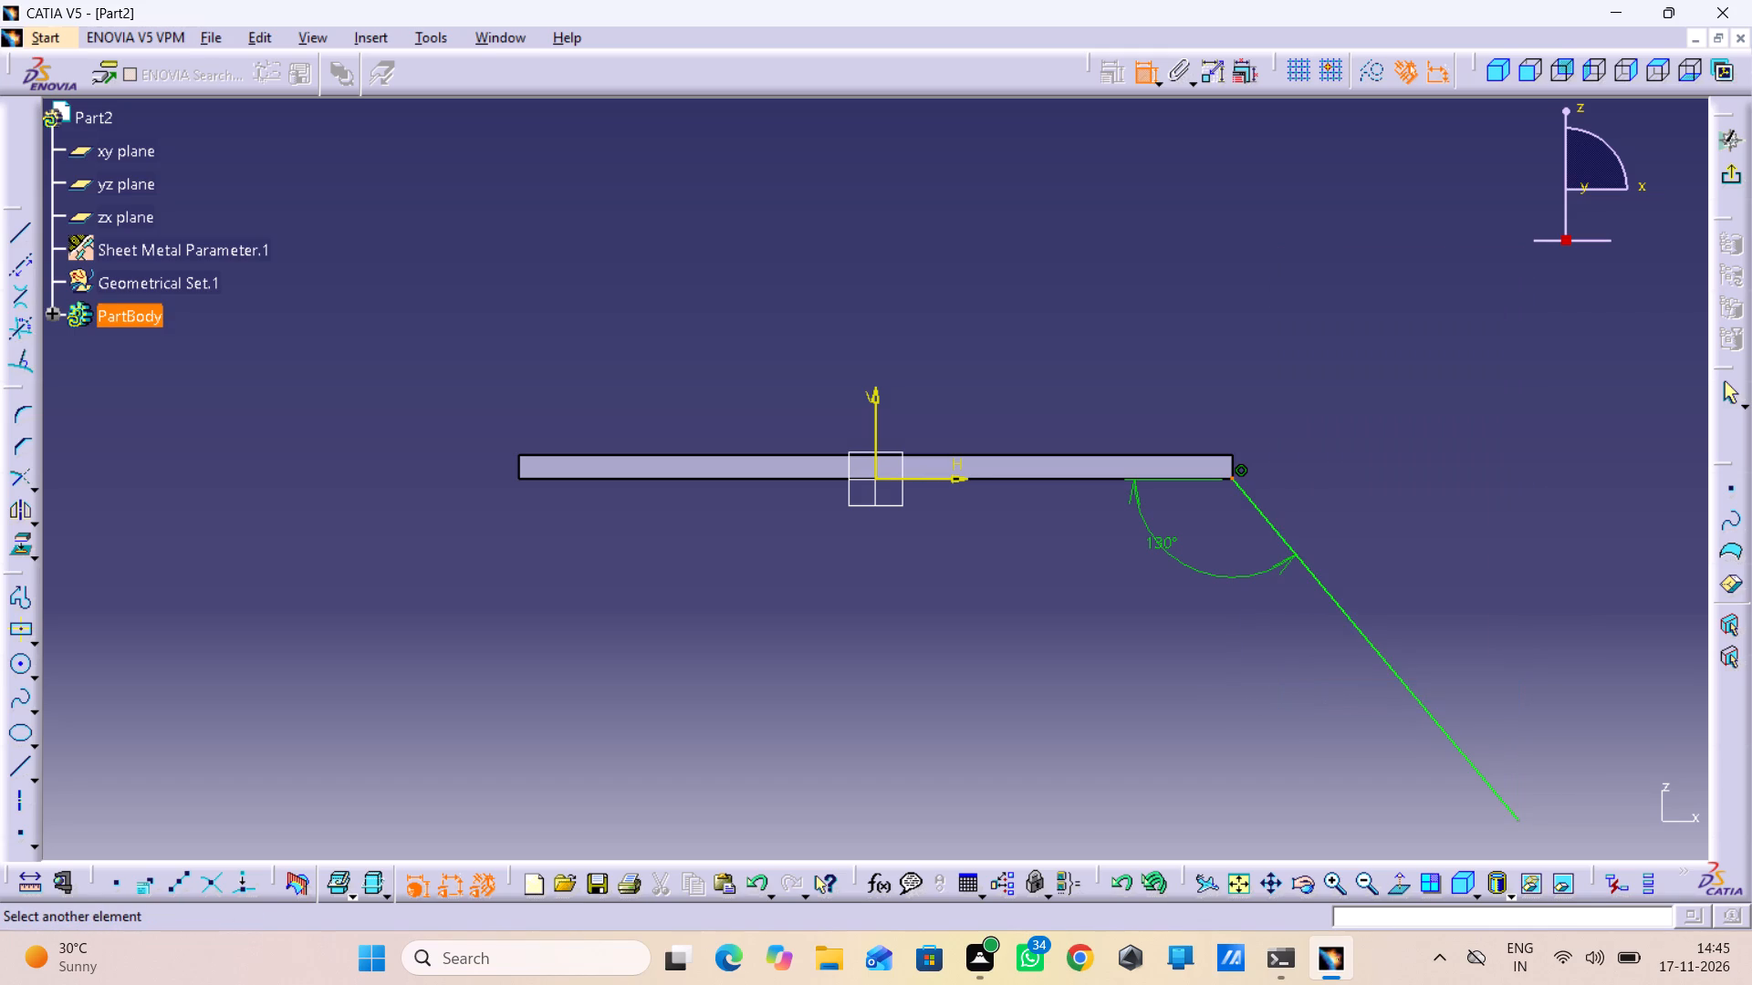
pyautogui.click(1547, 767)
pyautogui.click(1546, 762)
pyautogui.click(1144, 70)
pyautogui.doubleClick(1144, 70)
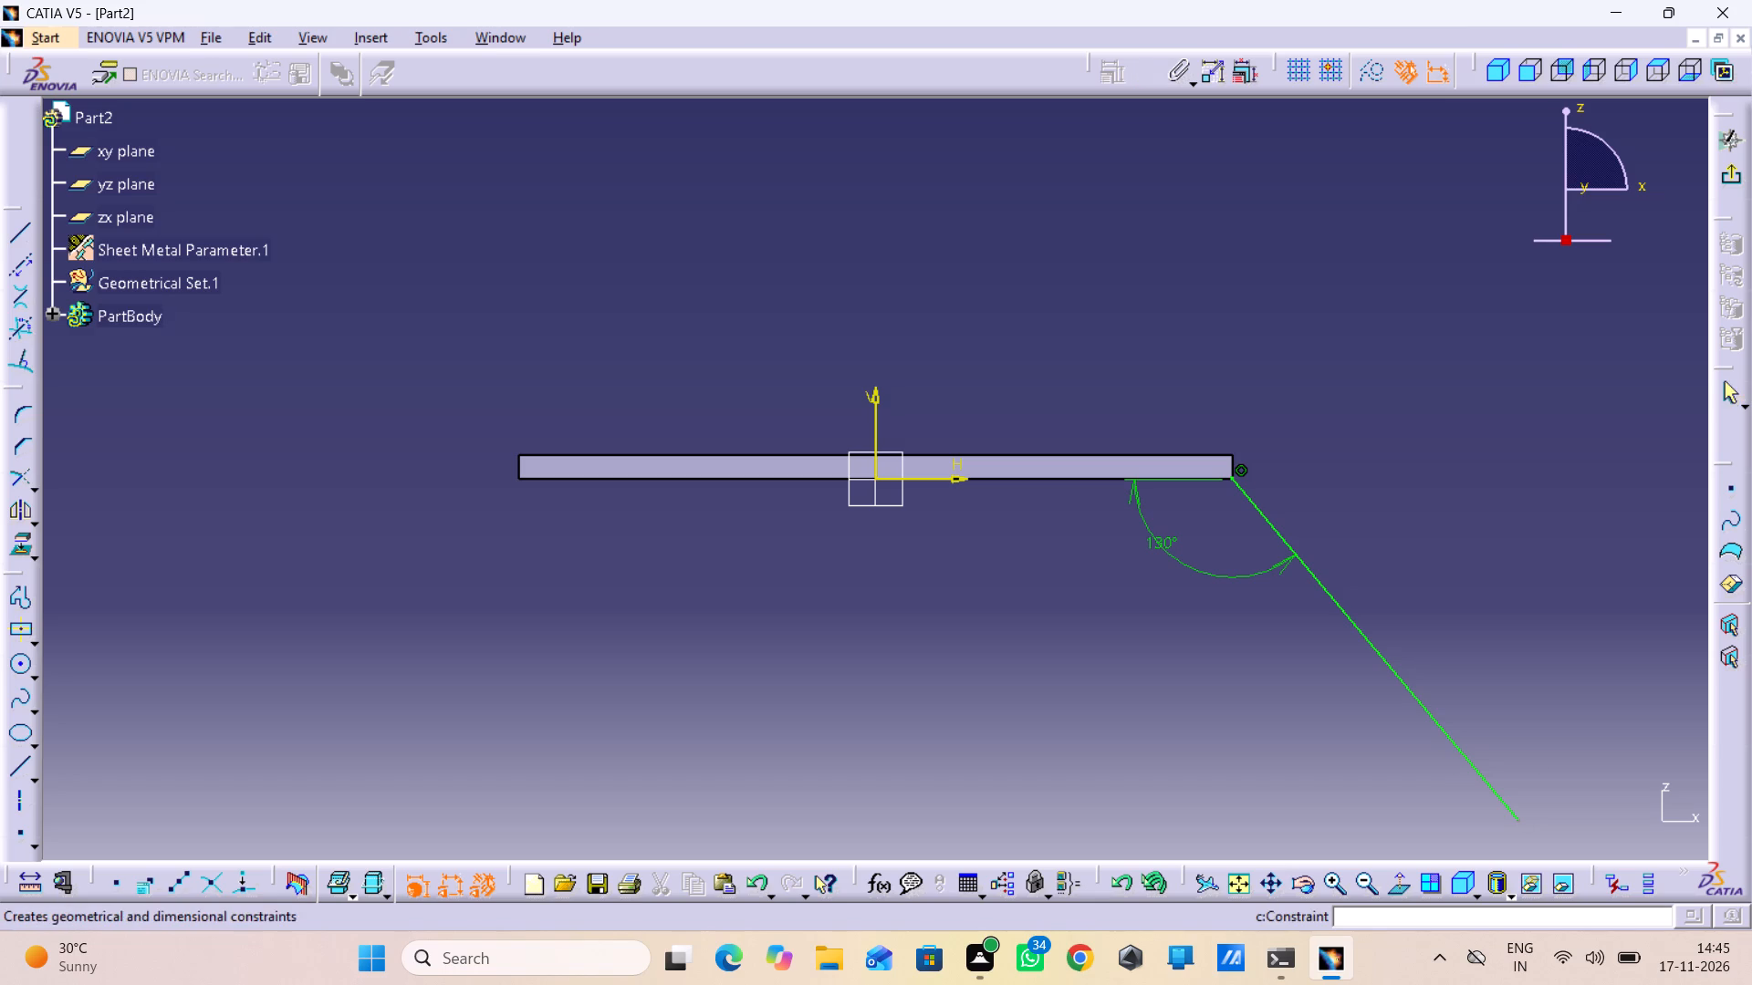
pyautogui.click(1521, 818)
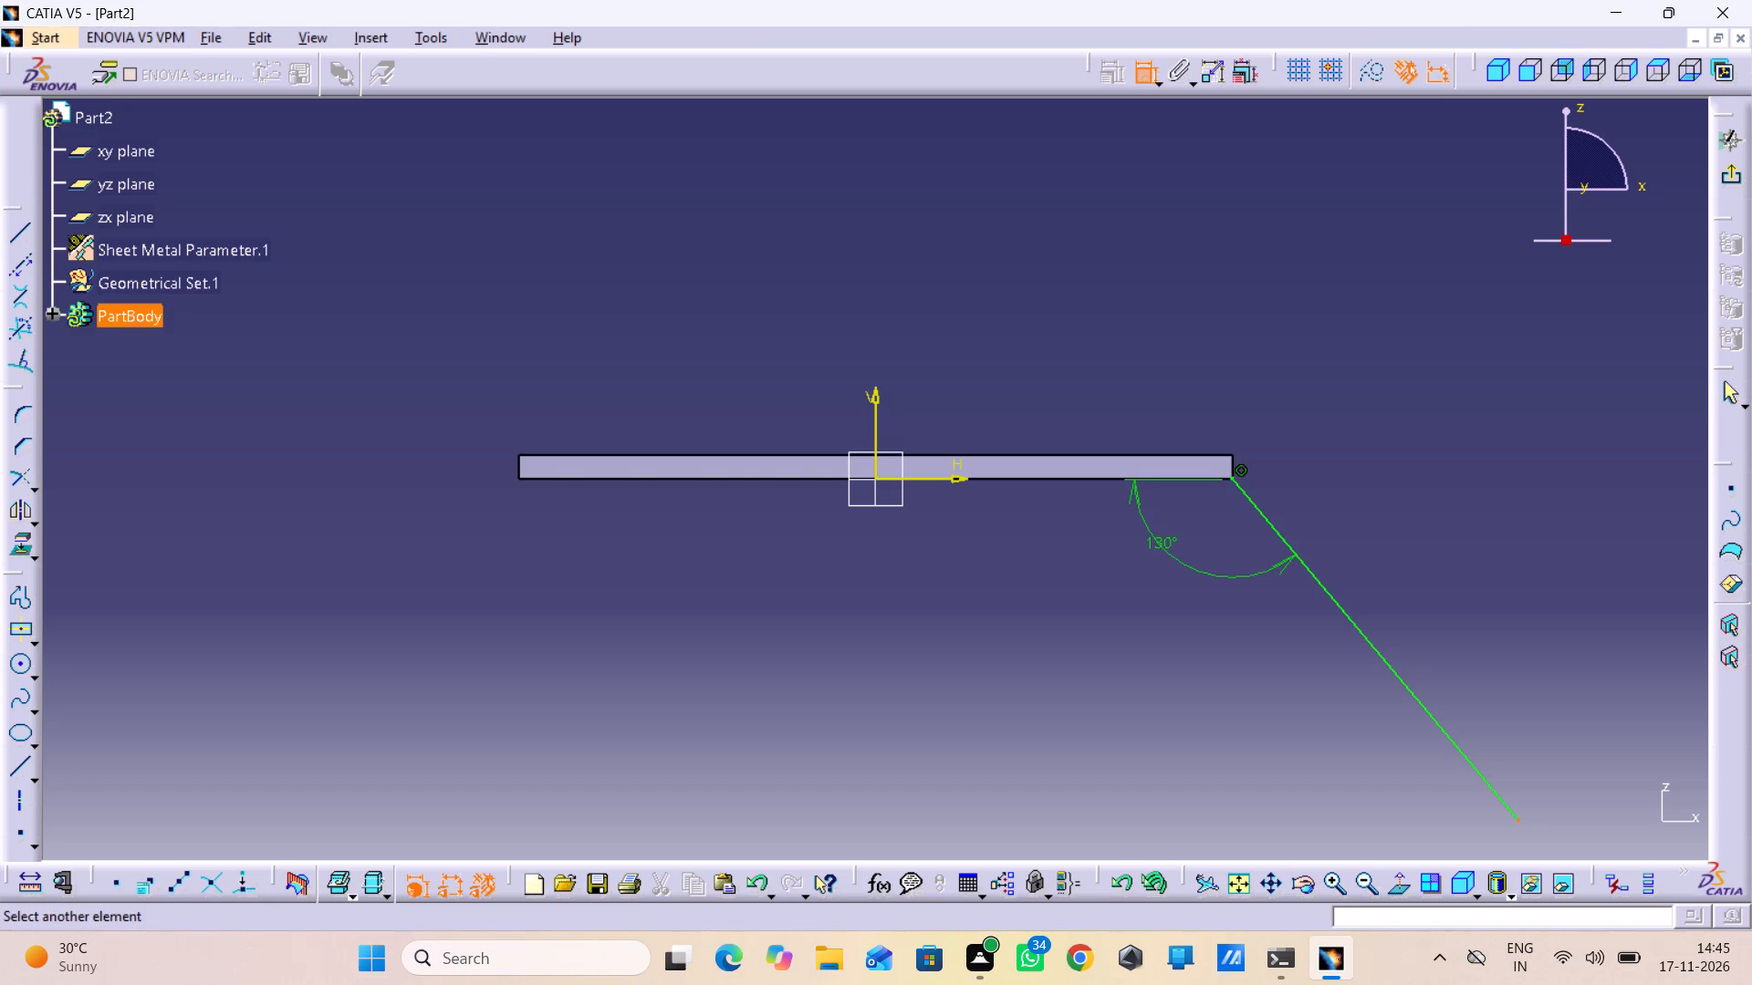
pyautogui.click(966, 481)
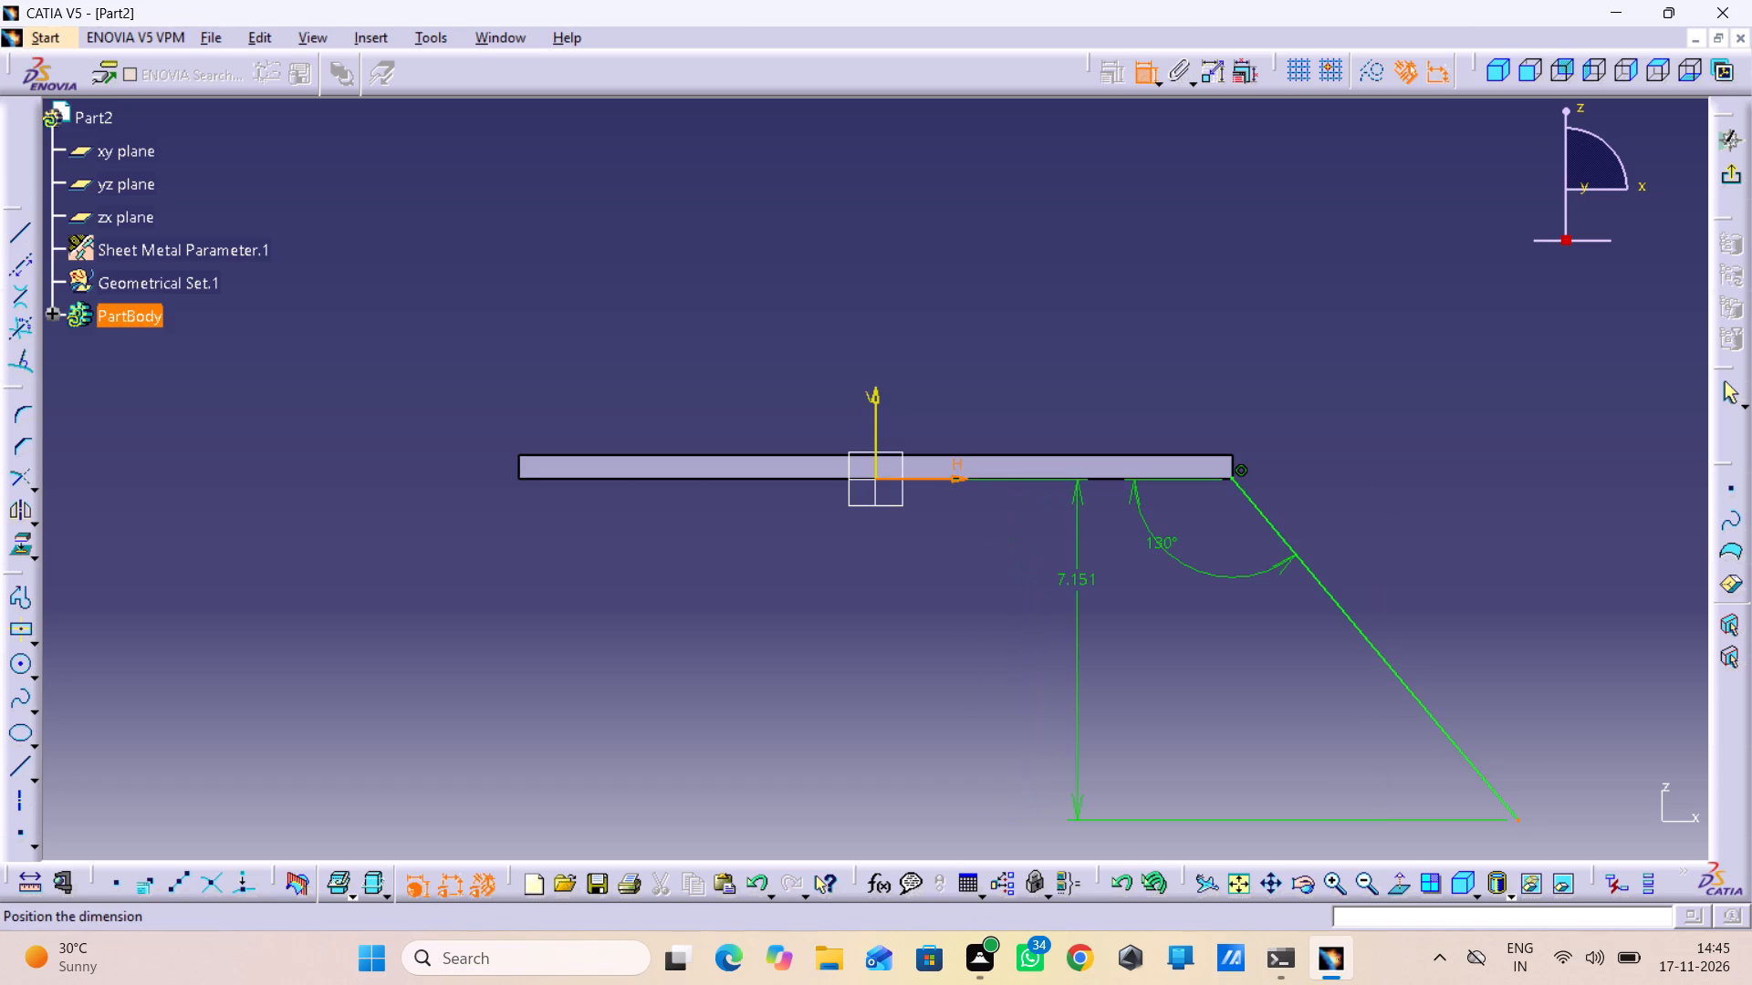
pyautogui.click(1079, 585)
pyautogui.doubleClick(1079, 585)
pyautogui.press('6')
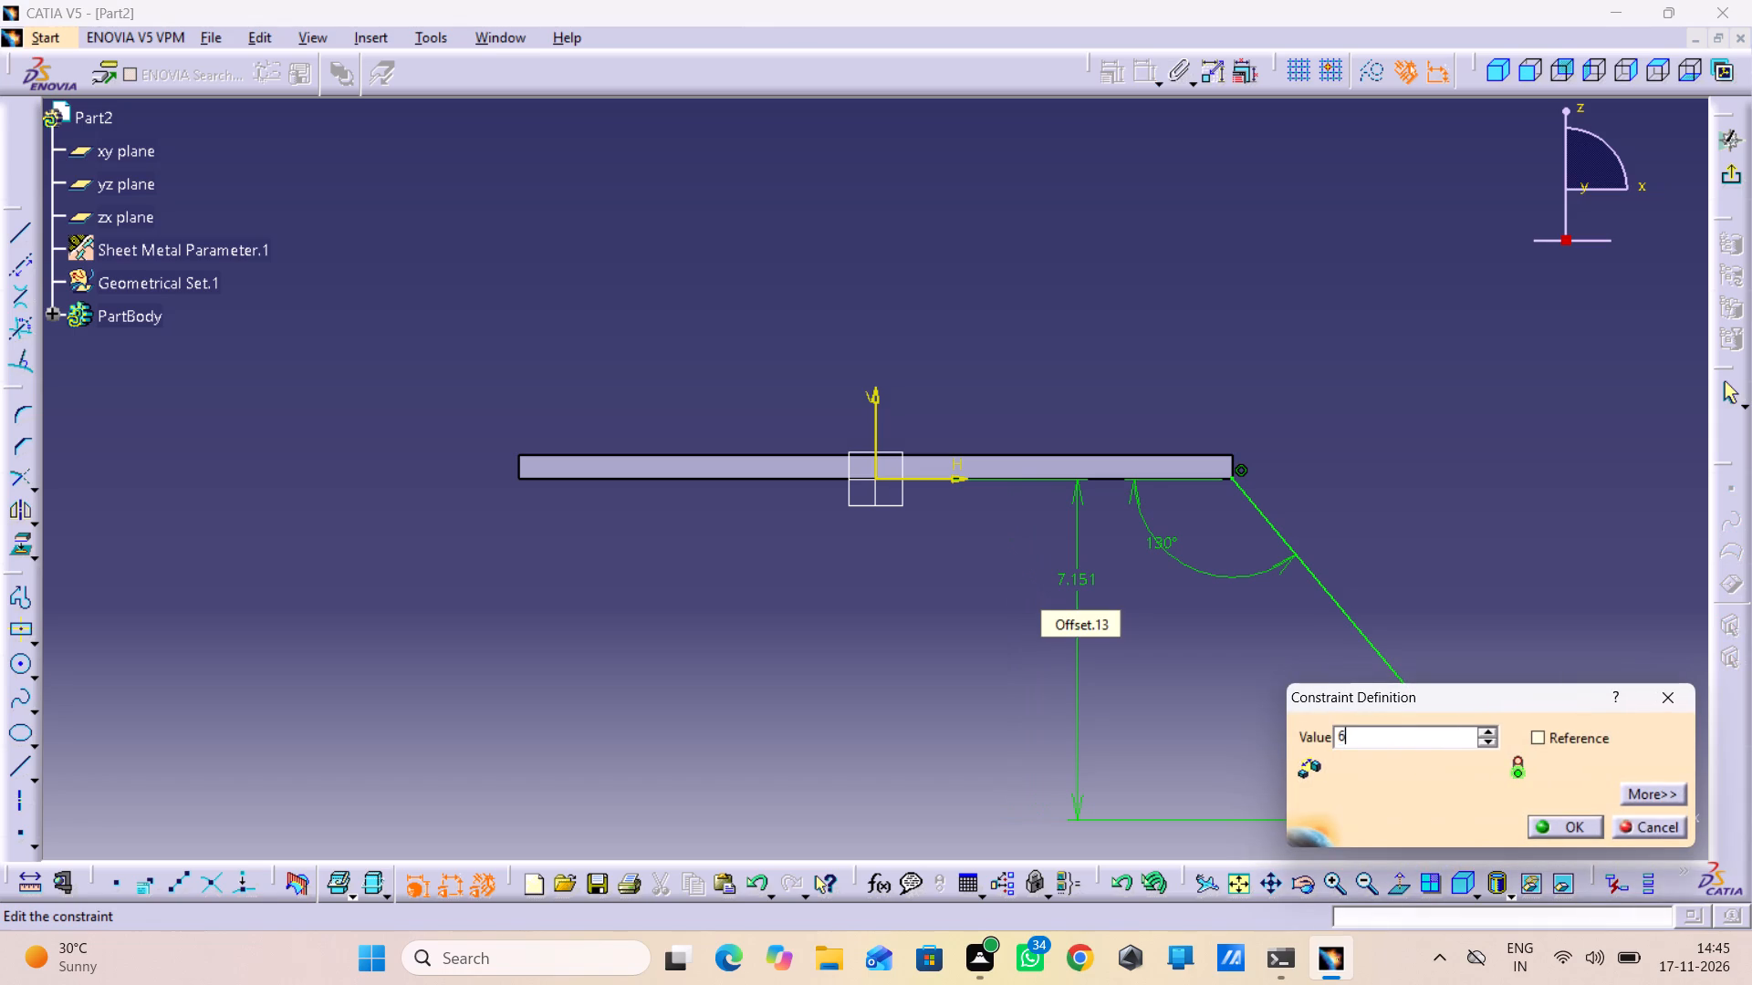
pyautogui.press('Return')
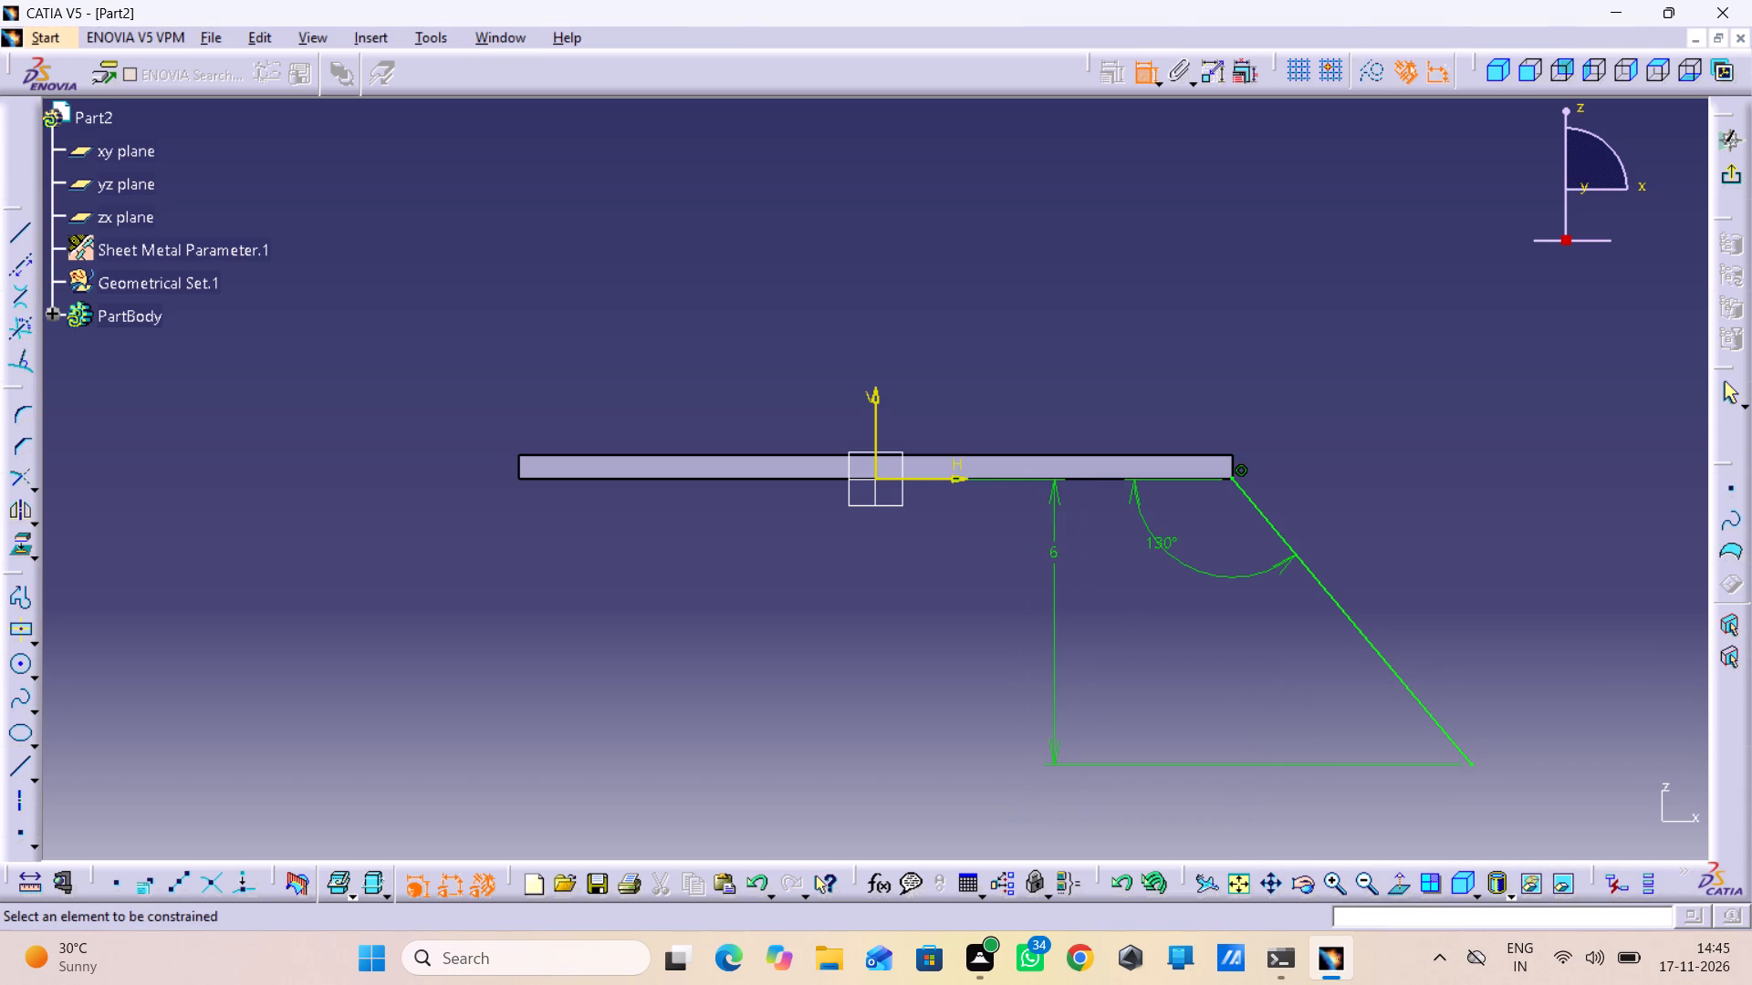
# Exit the sketch and set up a sheet metal Extrusion of the oblique profile with mirrored extent enabled.
pyautogui.click(1719, 176)
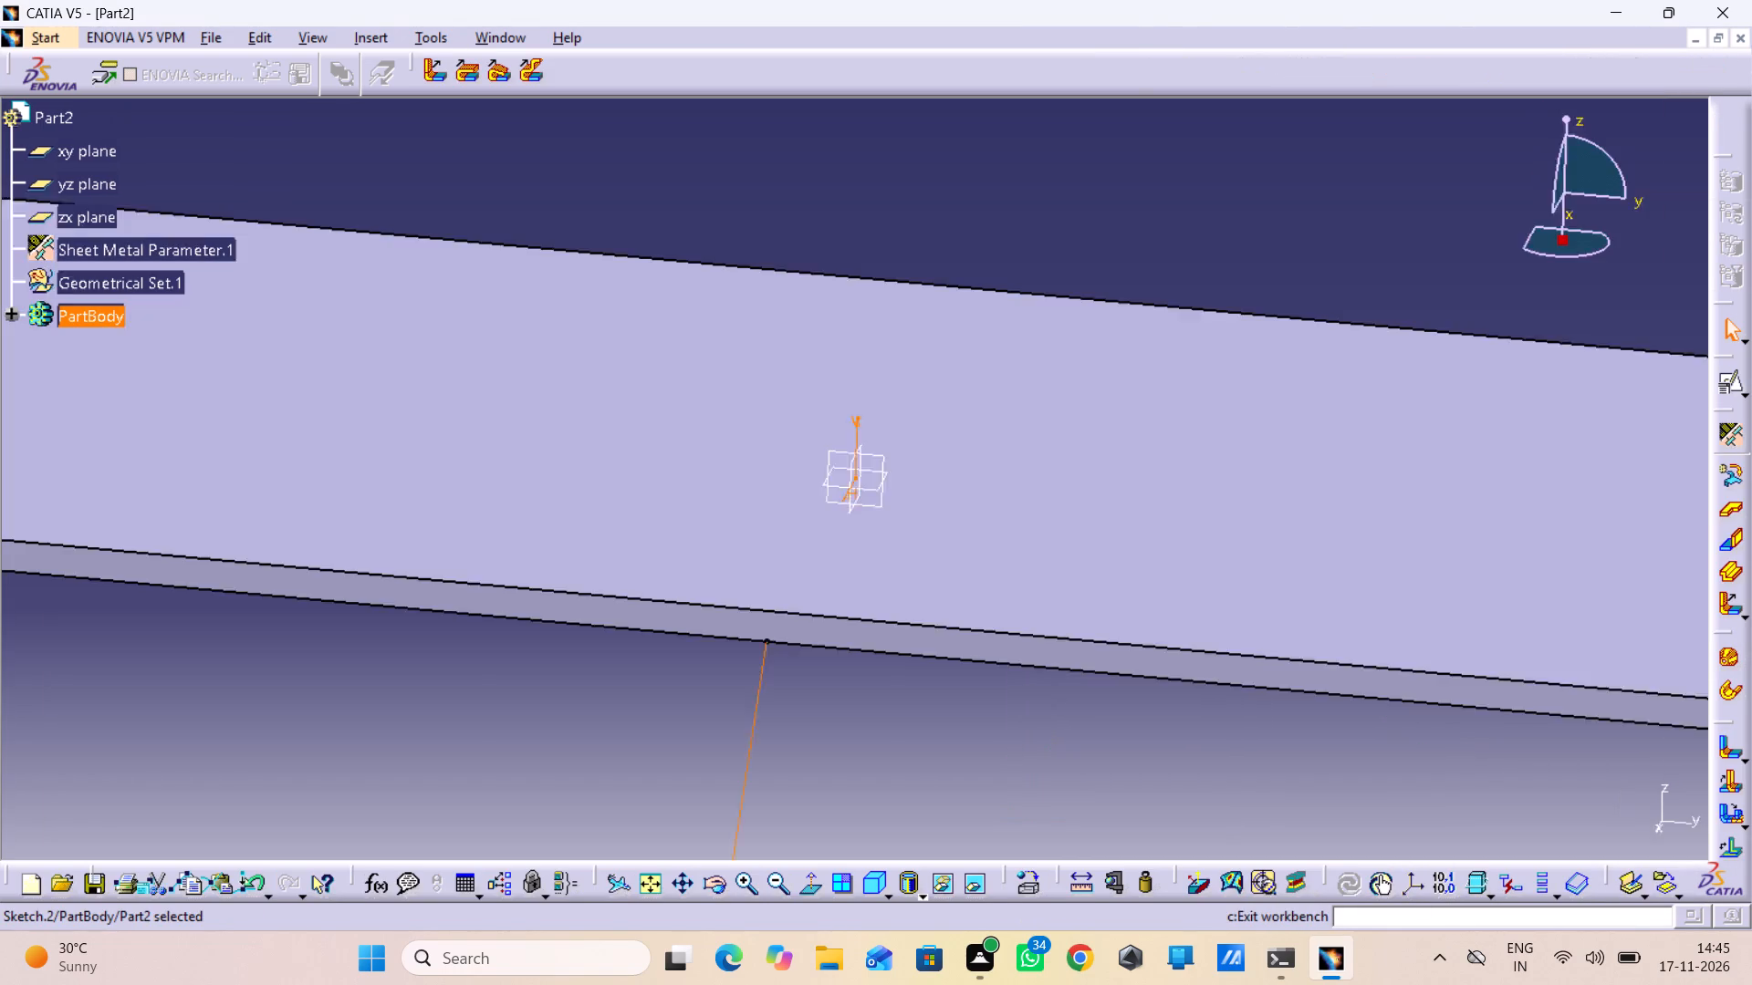
pyautogui.click(1726, 584)
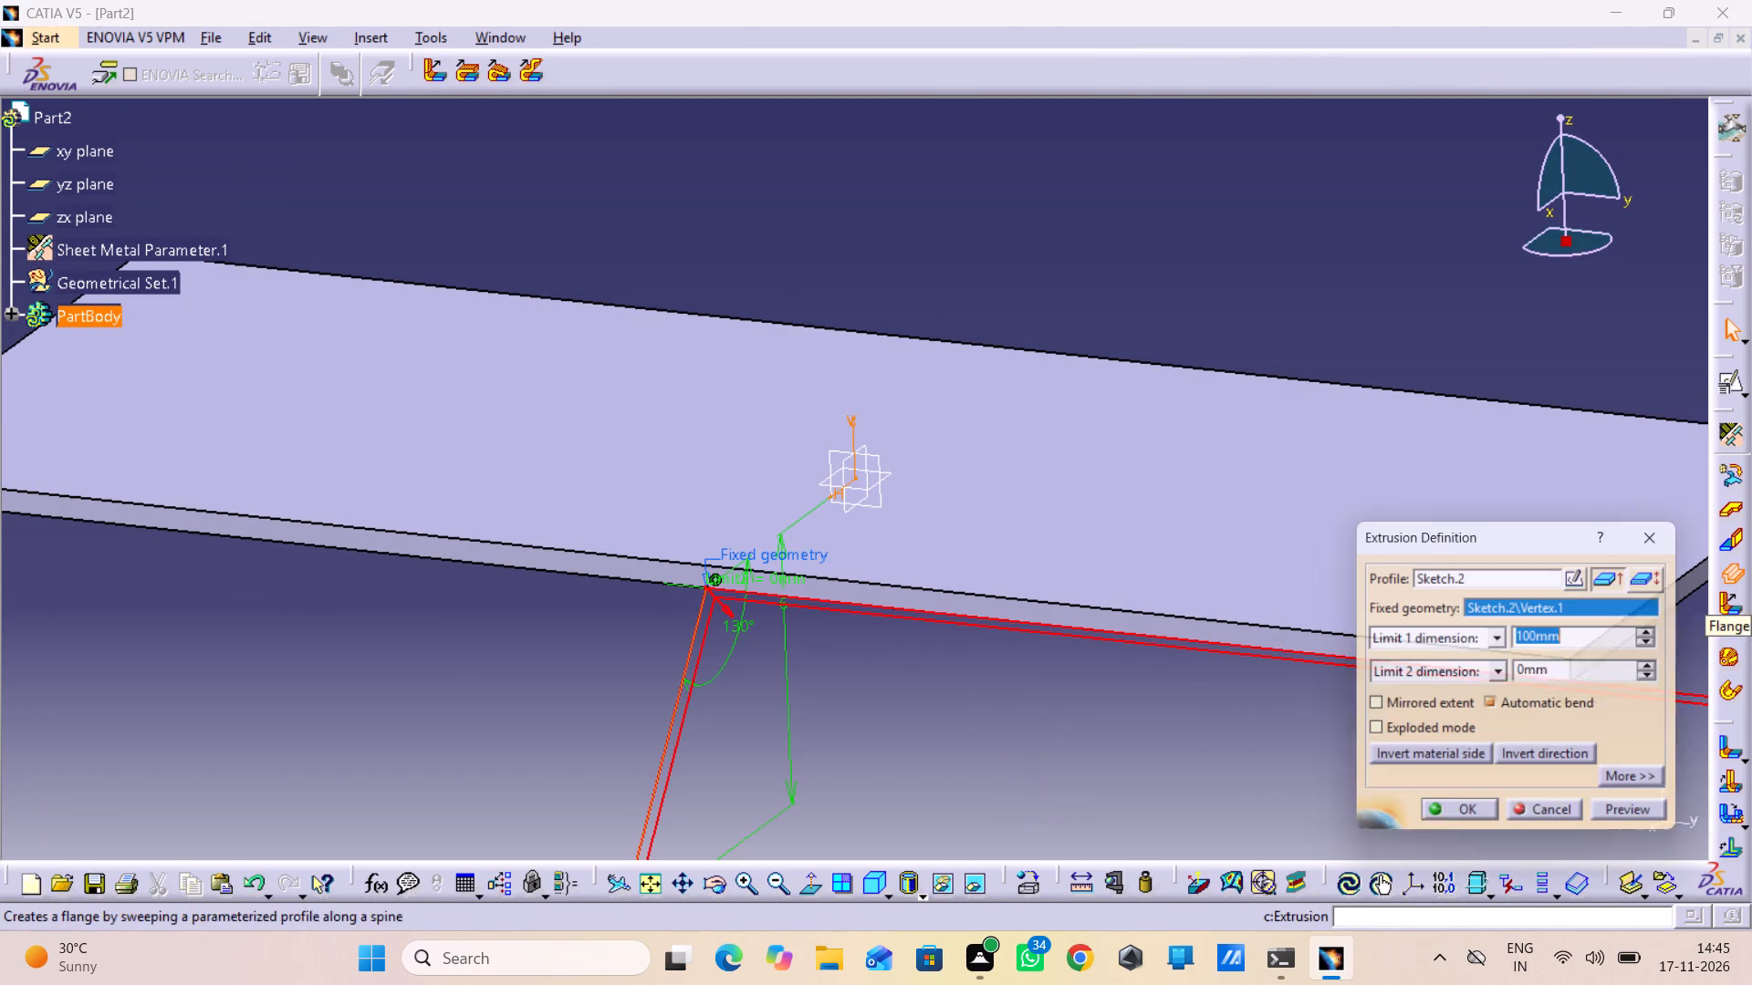
pyautogui.moveTo(1072, 674); pyautogui.dragTo(1060, 768, button='middle')
pyautogui.rightClick(1070, 672)
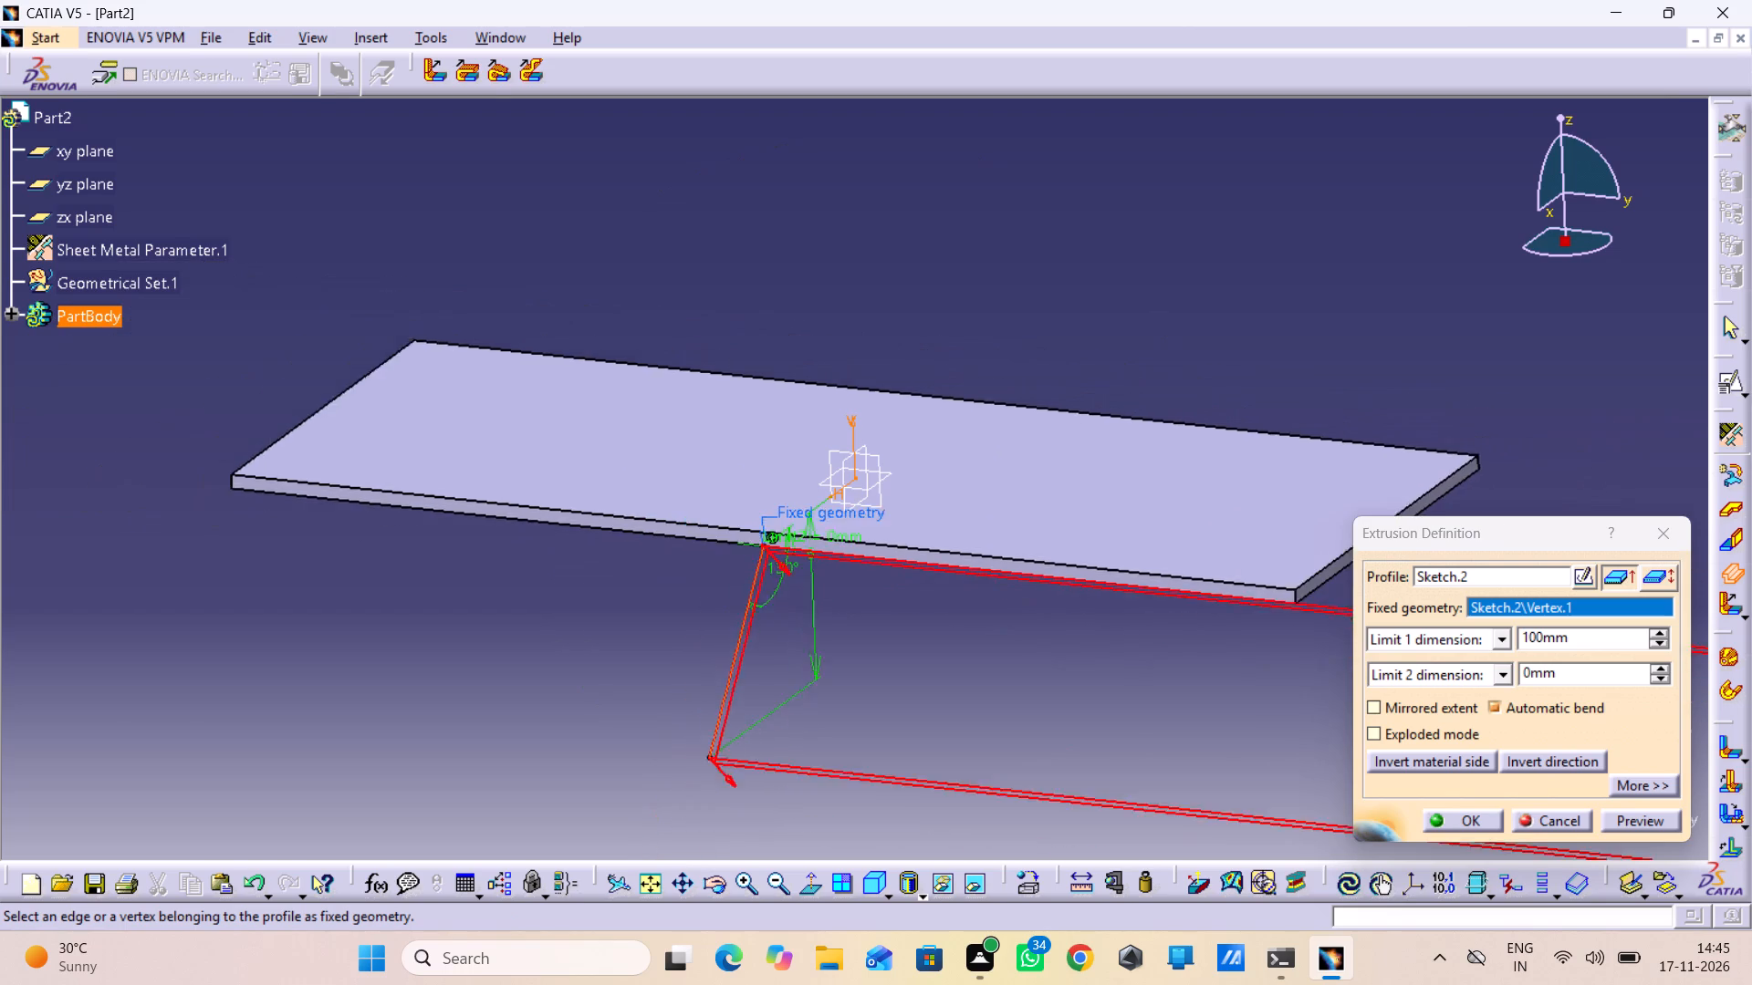
pyautogui.moveTo(1060, 768); pyautogui.dragTo(1060, 864, button='middle')
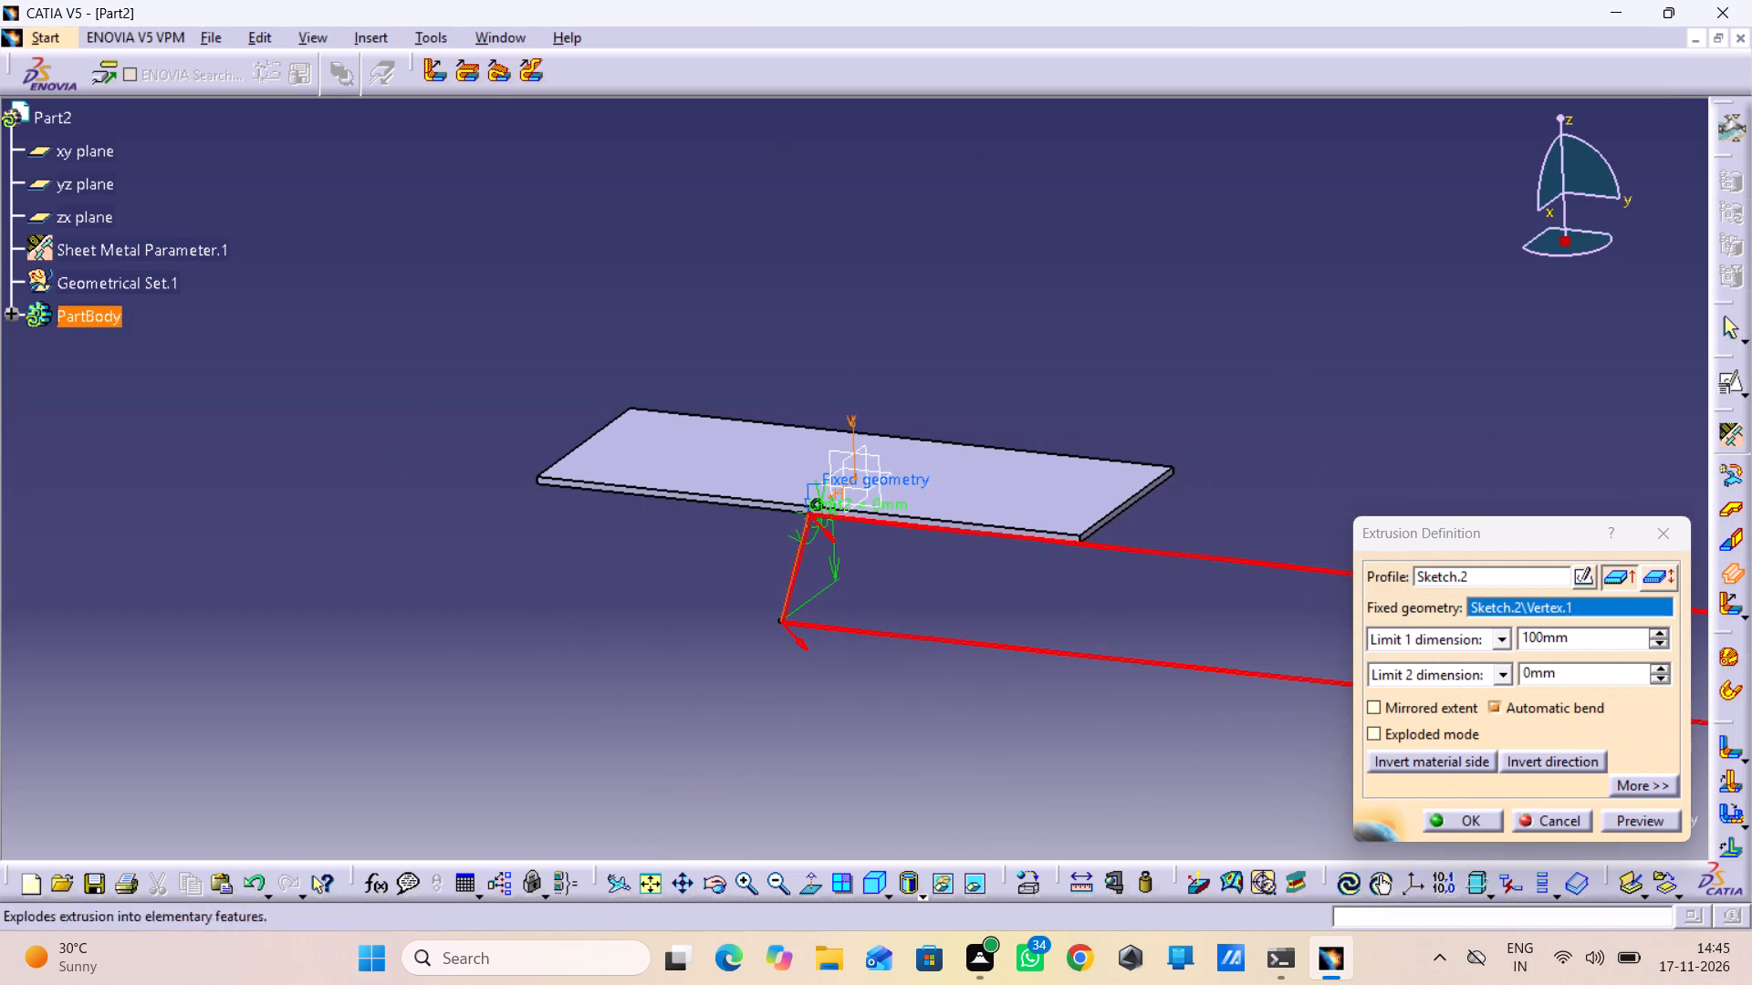
pyautogui.click(1400, 707)
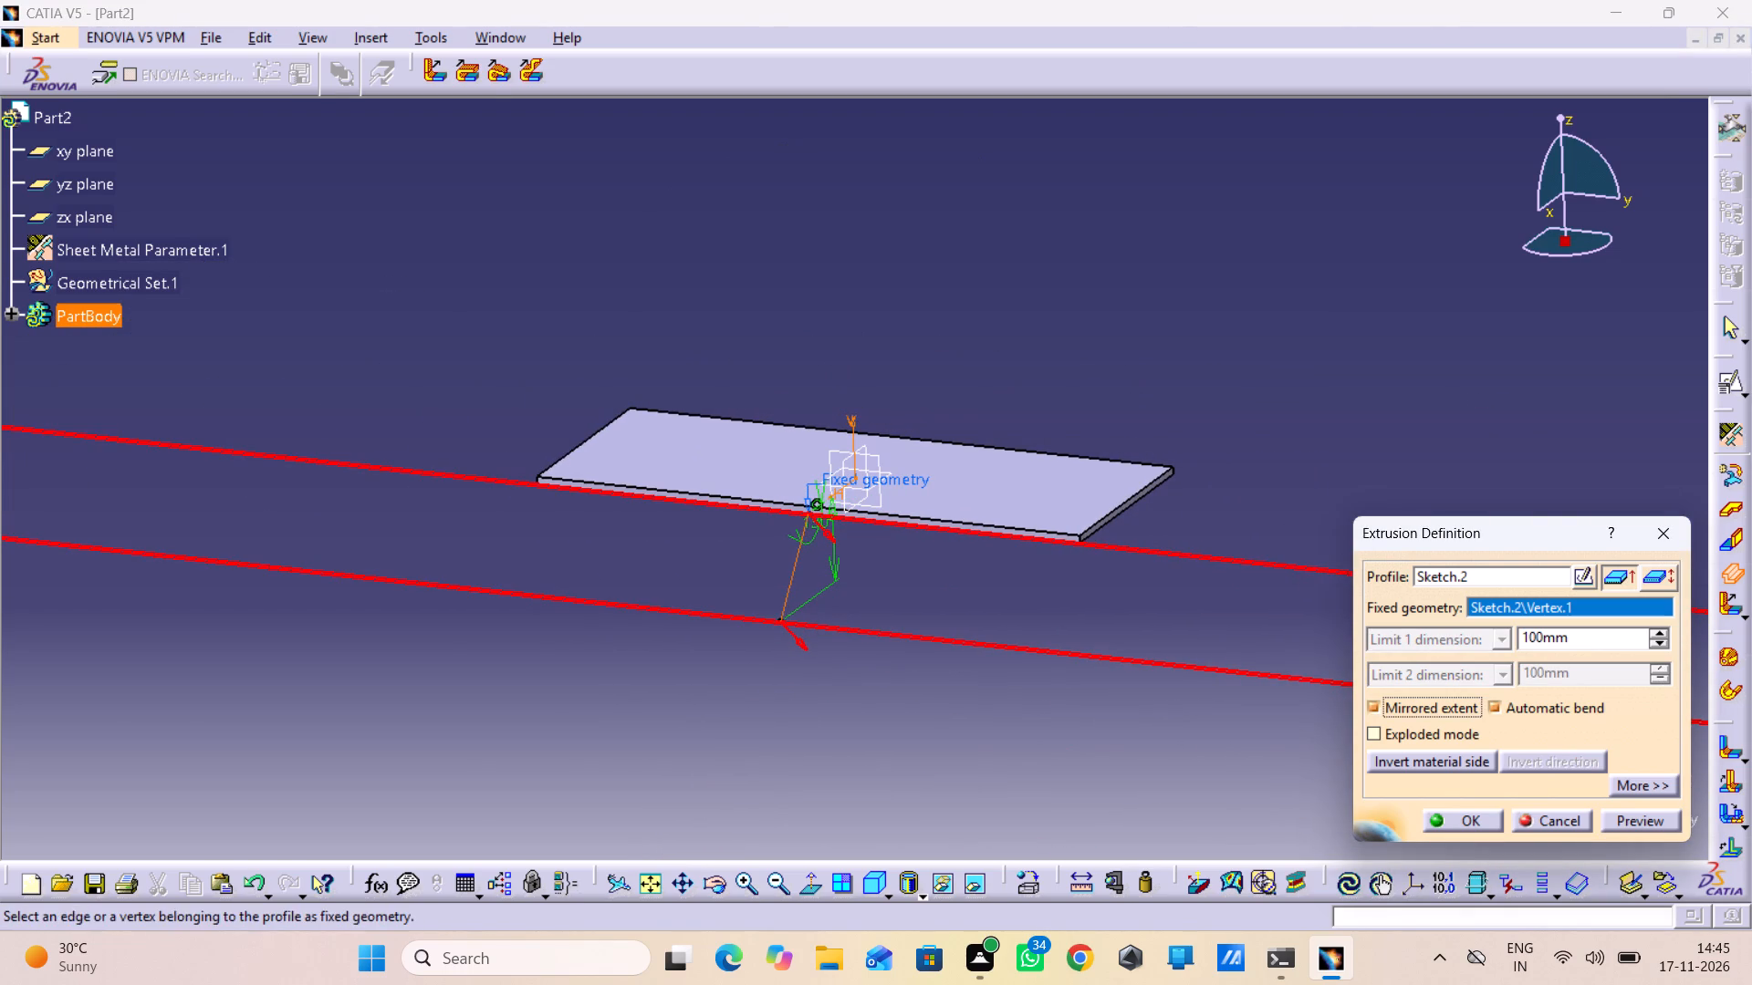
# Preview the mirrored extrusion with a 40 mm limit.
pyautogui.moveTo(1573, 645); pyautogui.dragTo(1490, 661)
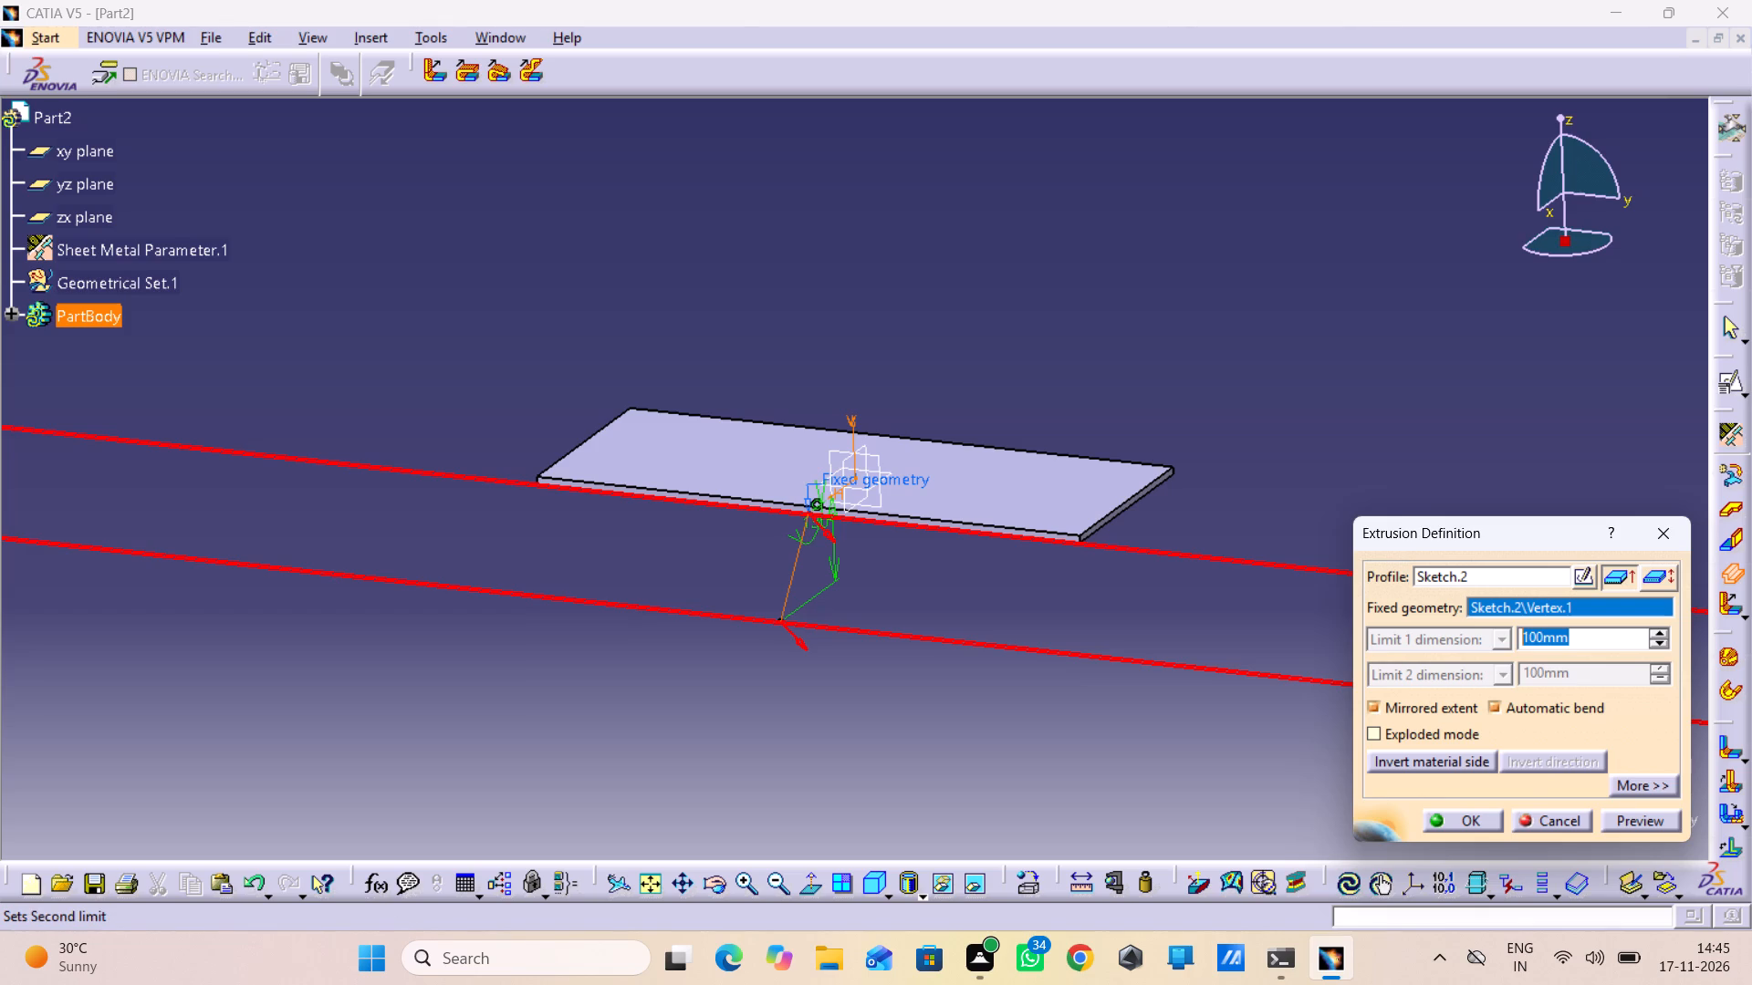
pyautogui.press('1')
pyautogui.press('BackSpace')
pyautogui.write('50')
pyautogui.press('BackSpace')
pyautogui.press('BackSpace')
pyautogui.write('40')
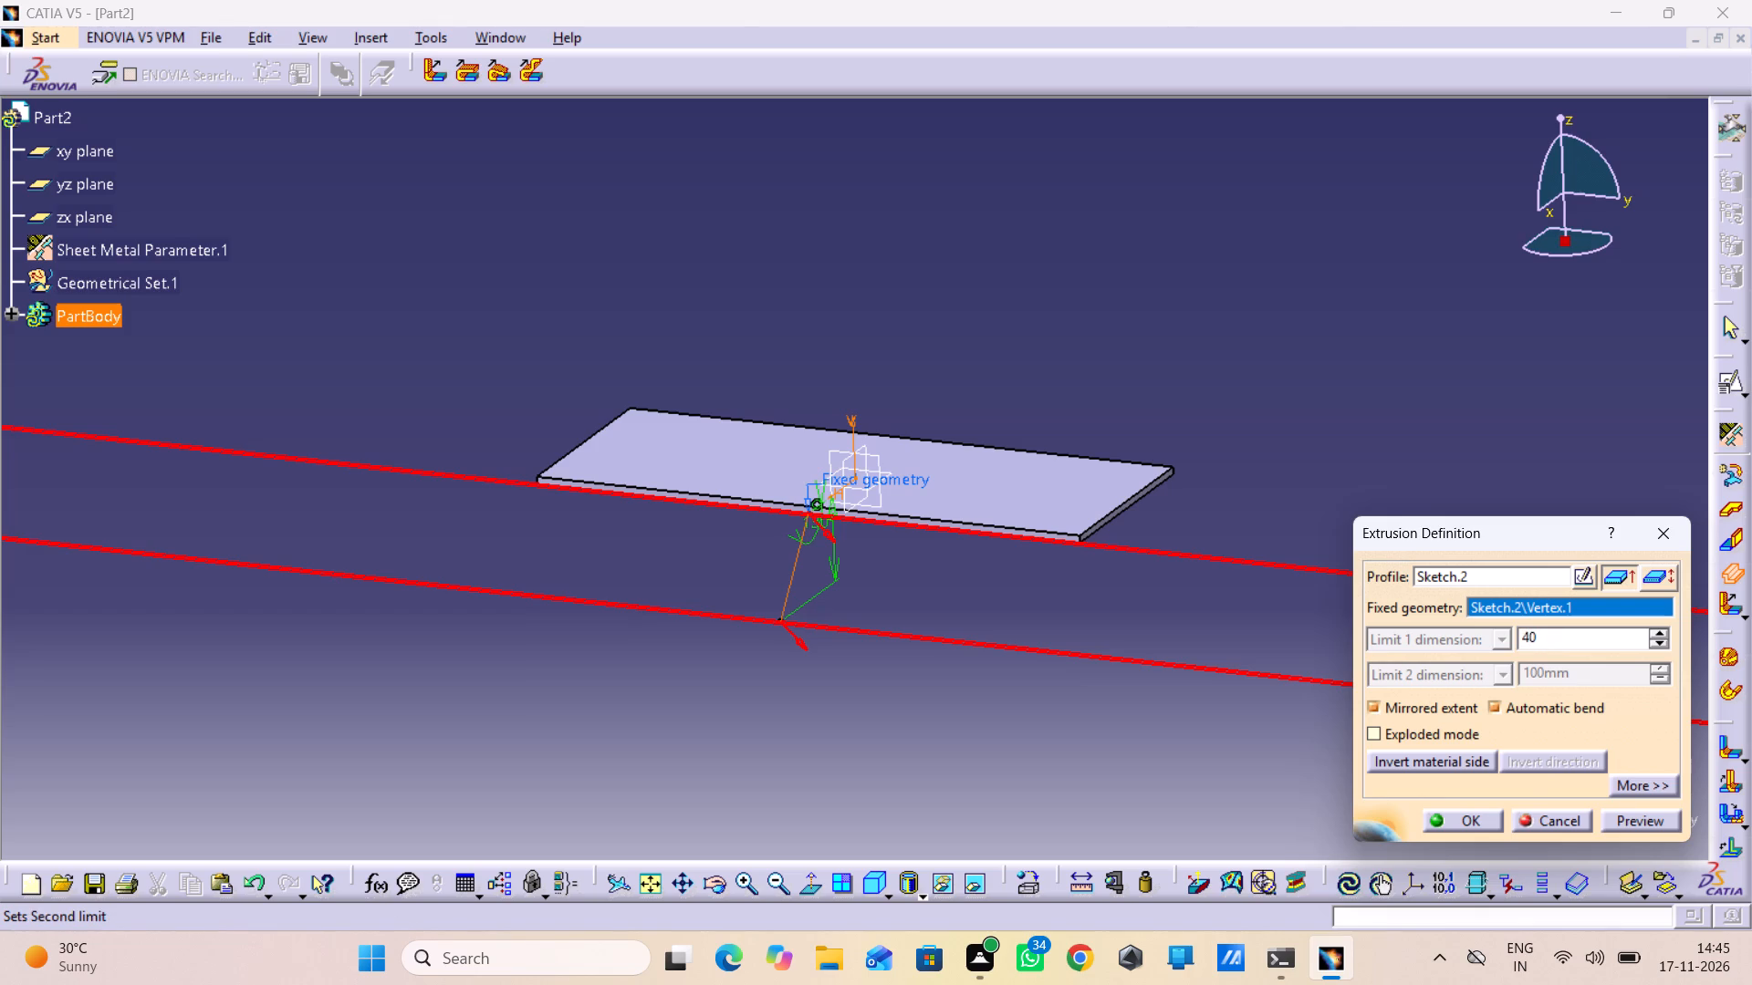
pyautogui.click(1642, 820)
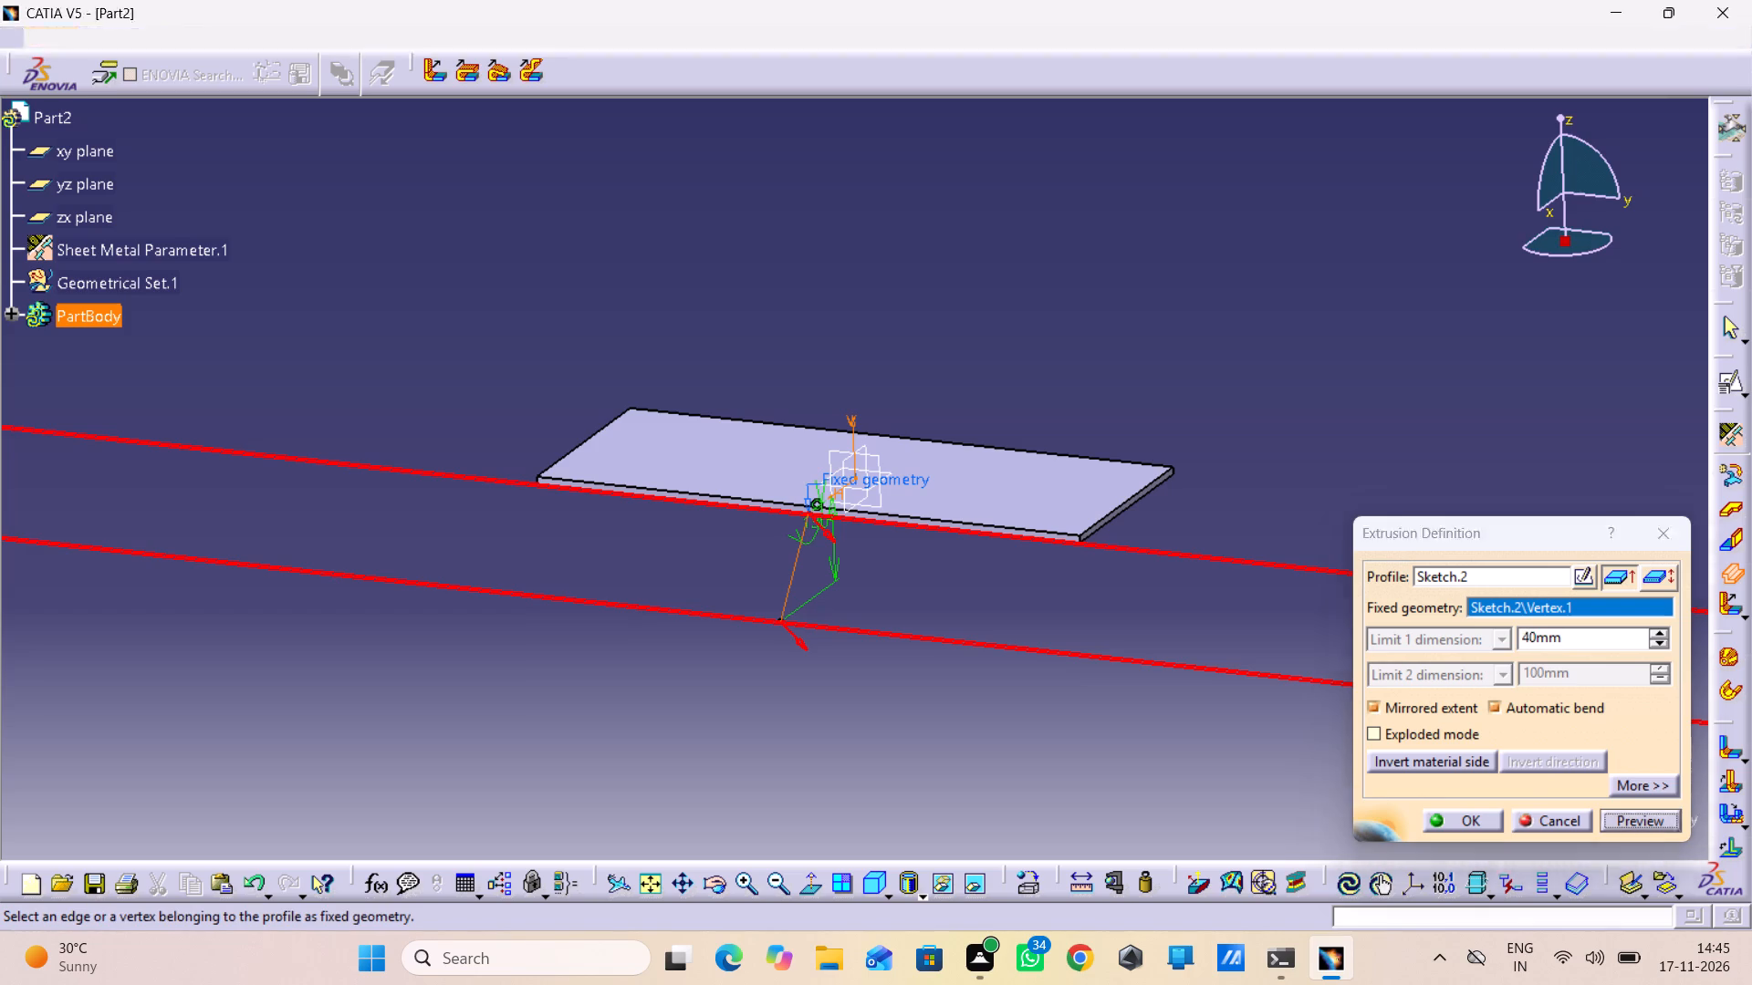
# Set the mirrored extrusion's limit to 20 mm, preview it and create the angled wall.
pyautogui.moveTo(1586, 625); pyautogui.dragTo(1276, 625)
pyautogui.moveTo(1567, 647); pyautogui.dragTo(1449, 649)
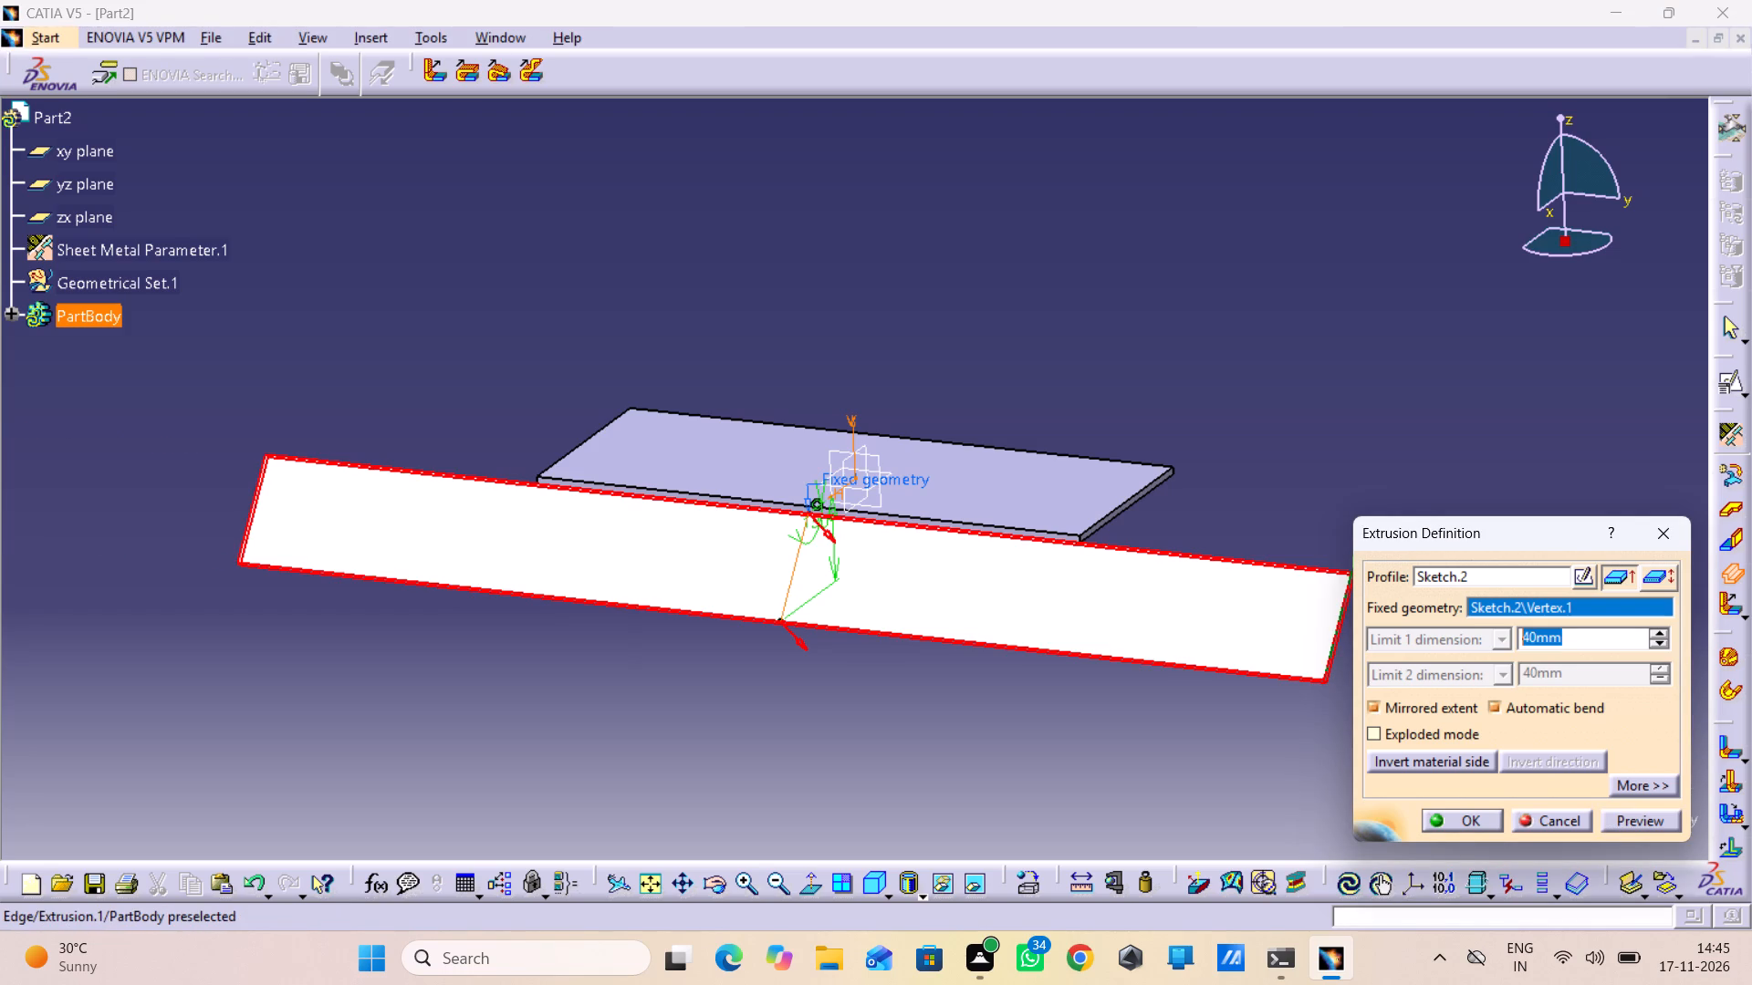
pyautogui.write('20')
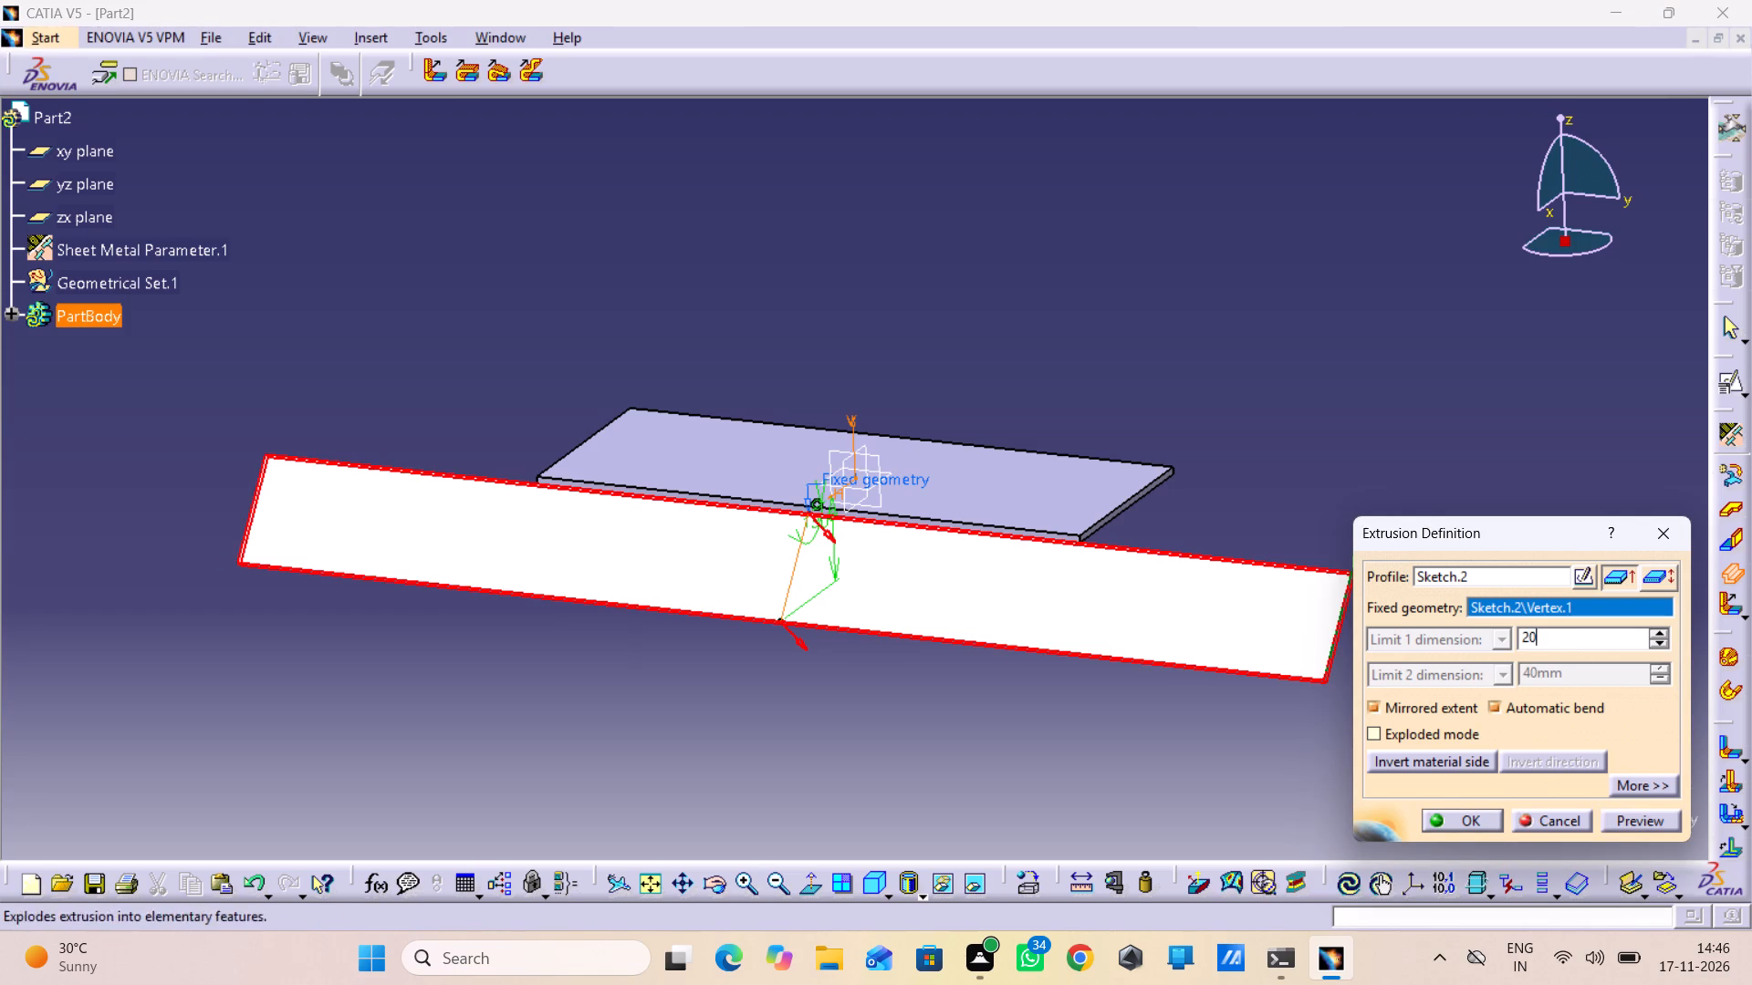
pyautogui.click(1634, 816)
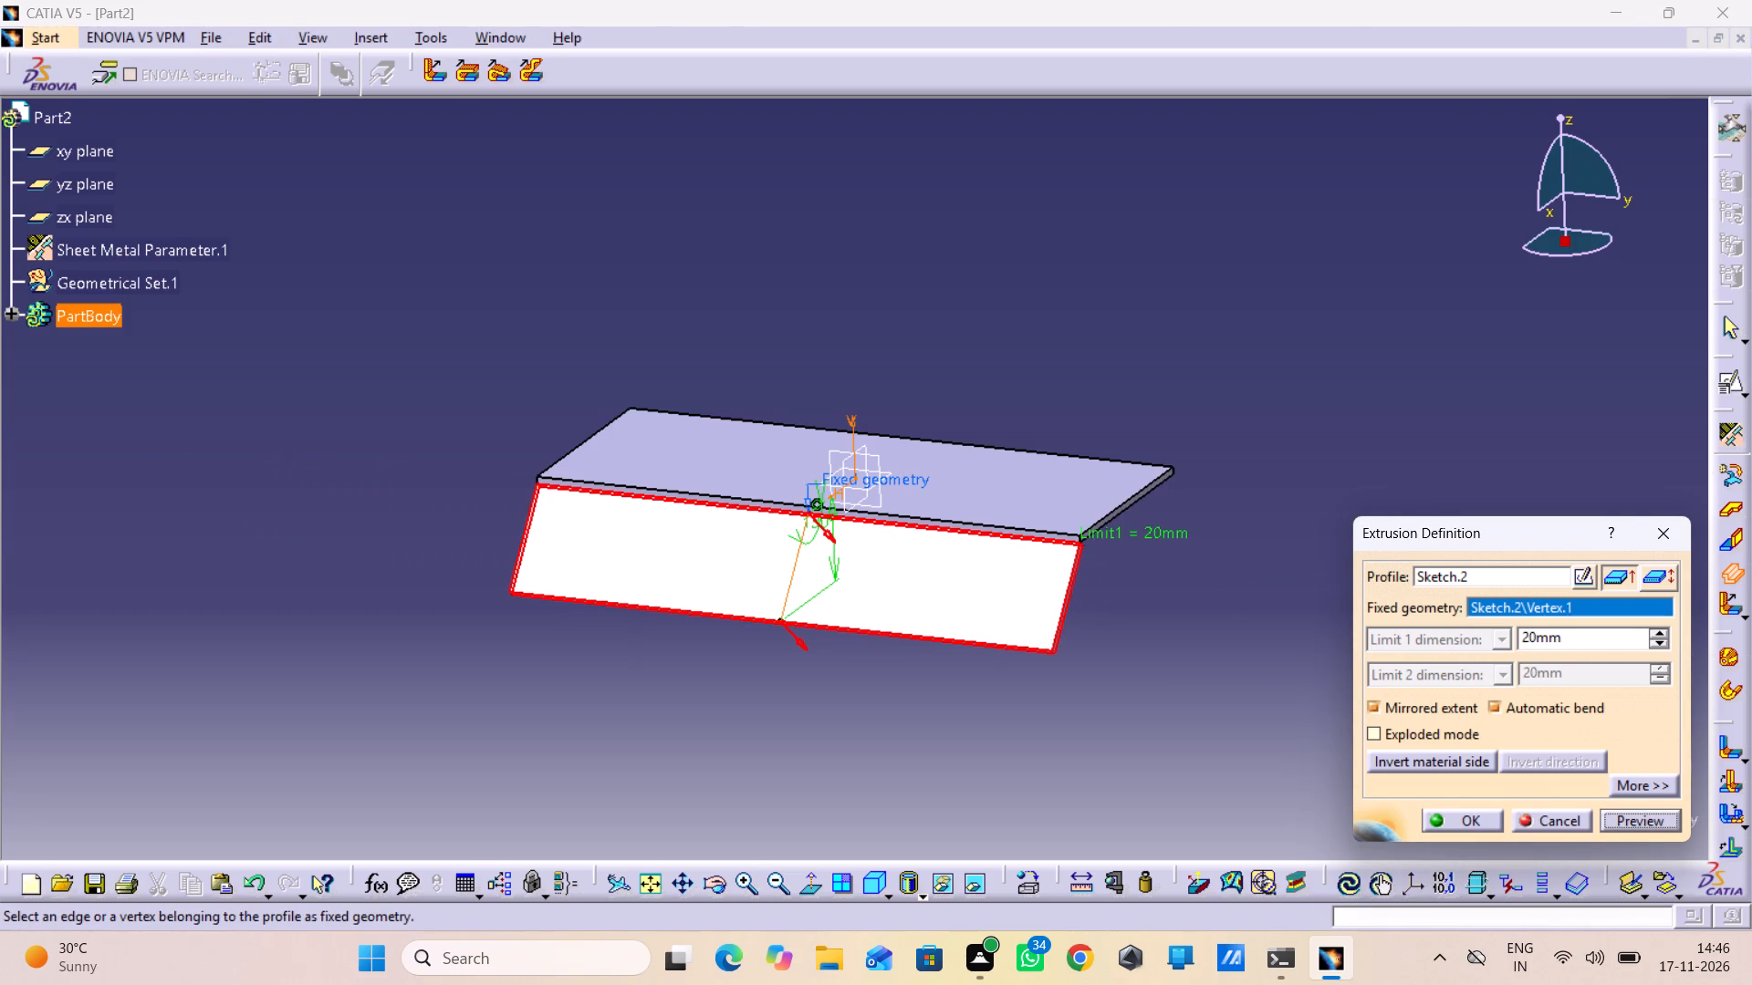
pyautogui.moveTo(1055, 711); pyautogui.dragTo(957, 671, button='middle')
pyautogui.moveTo(1055, 711); pyautogui.dragTo(1062, 676, button='right')
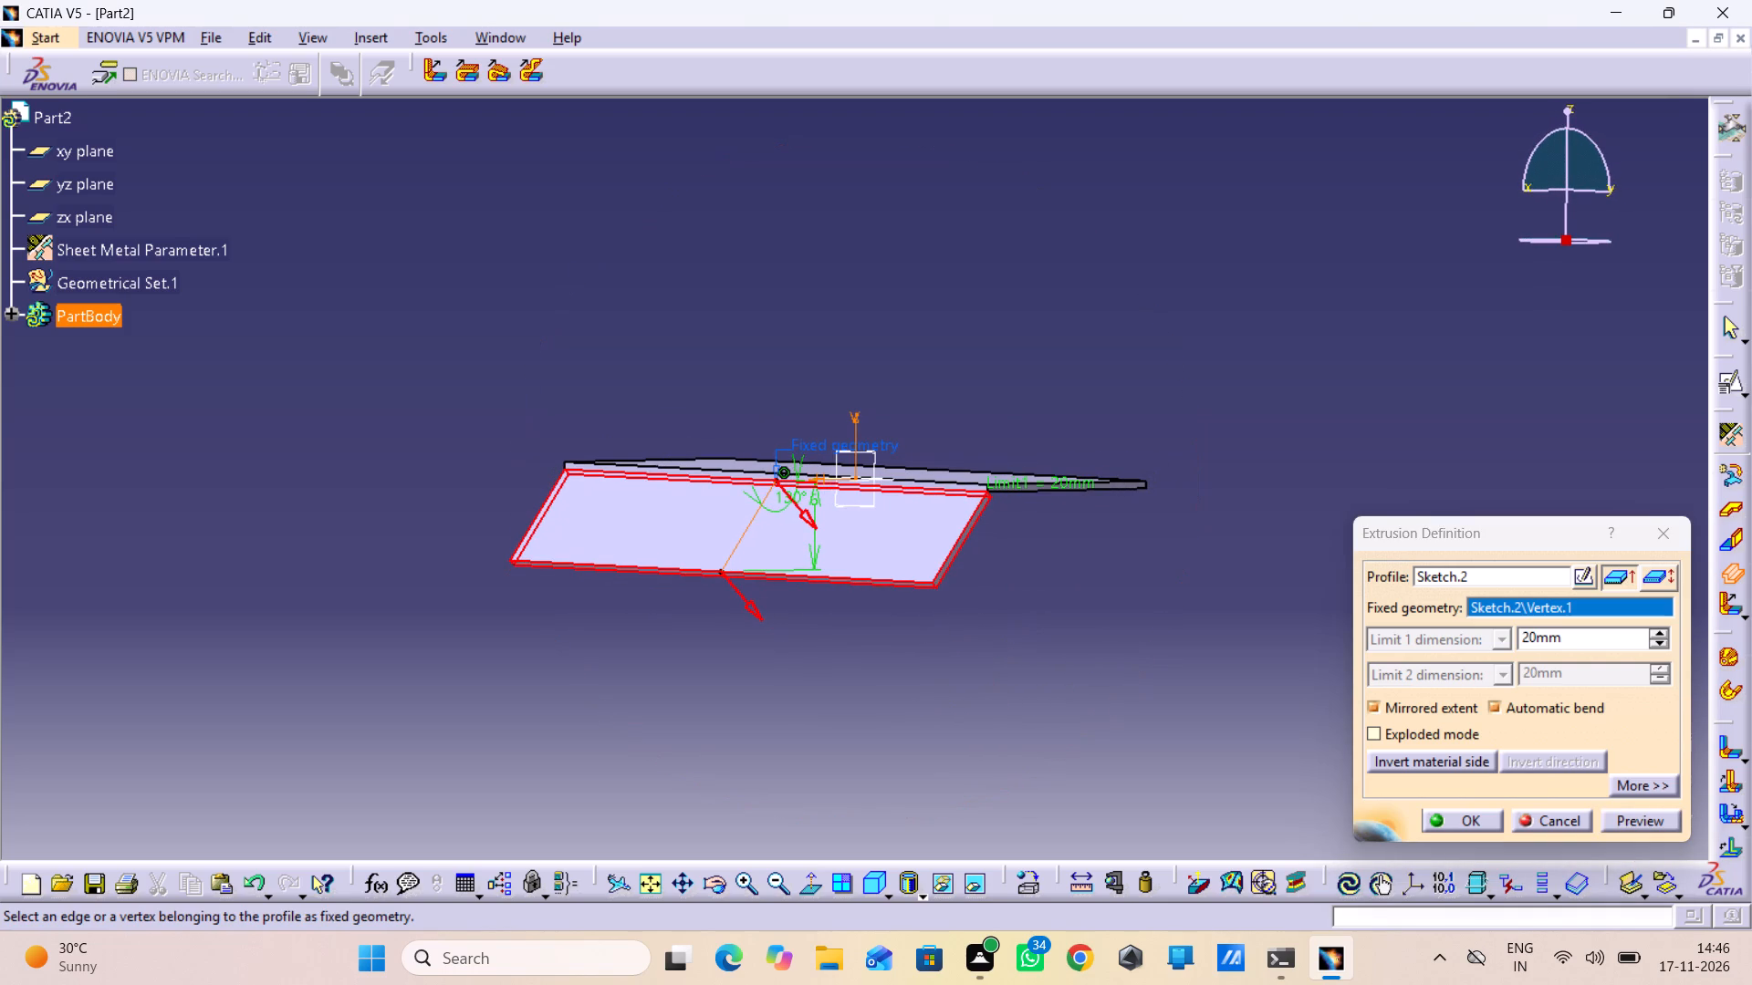
pyautogui.click(1471, 814)
pyautogui.click(1131, 752)
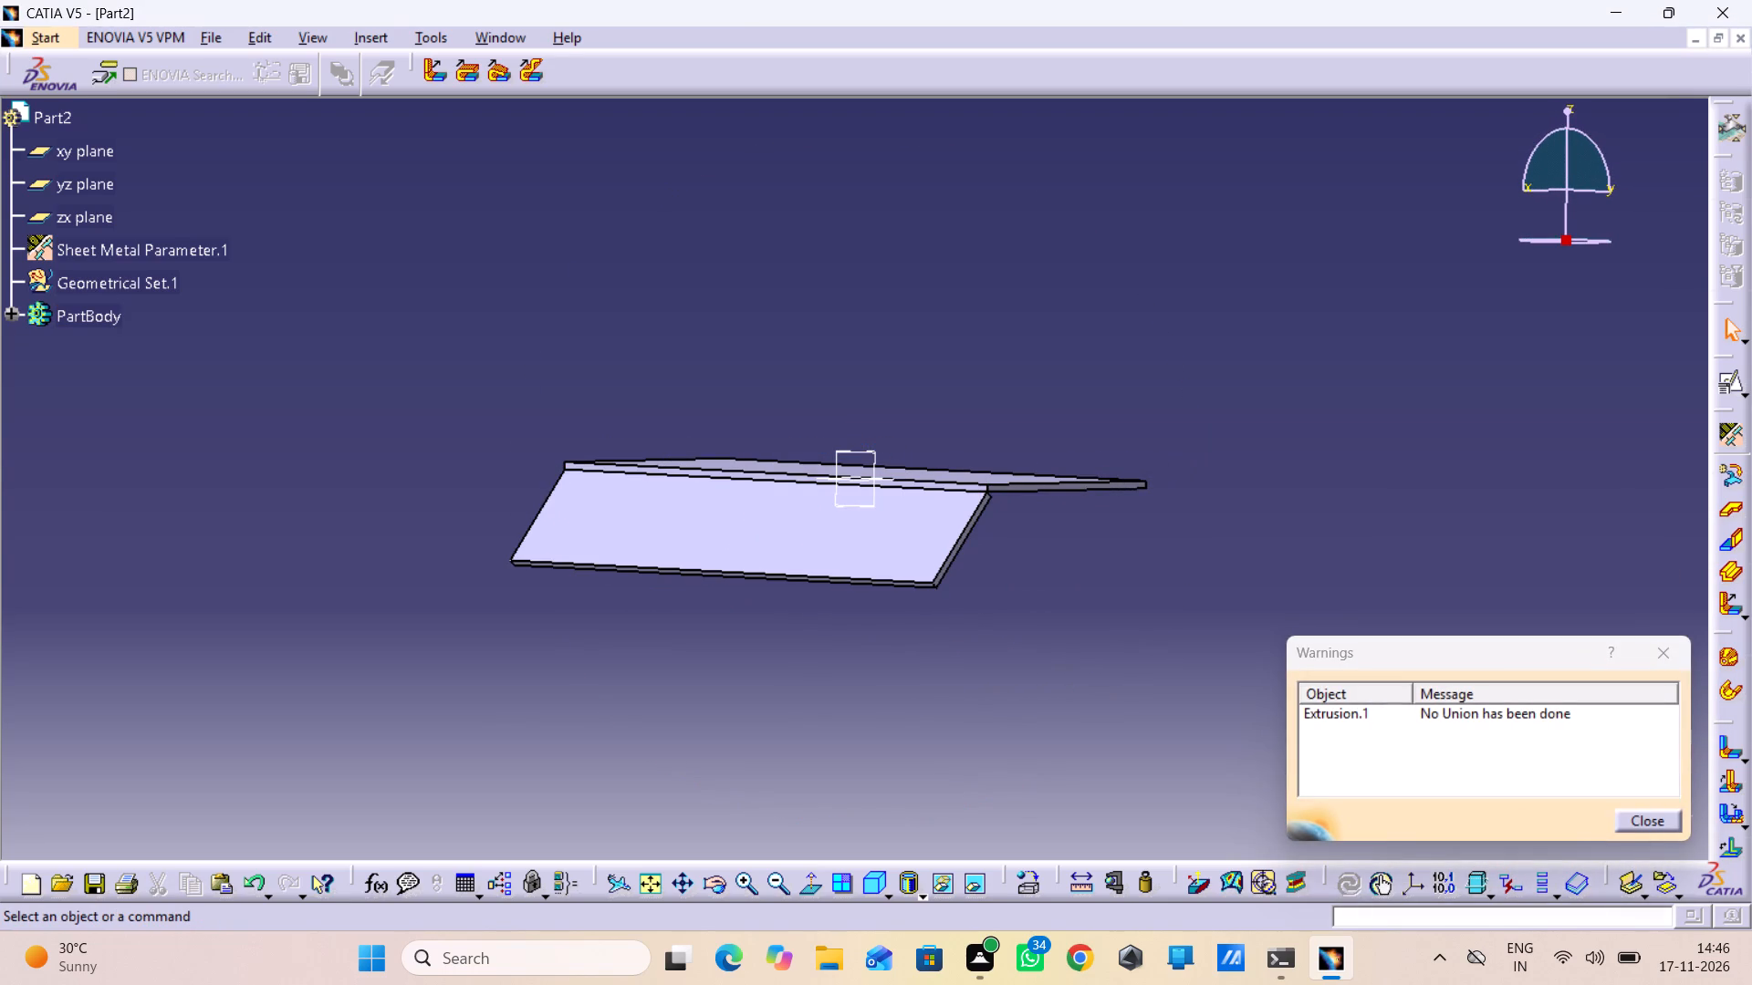
pyautogui.click(1663, 809)
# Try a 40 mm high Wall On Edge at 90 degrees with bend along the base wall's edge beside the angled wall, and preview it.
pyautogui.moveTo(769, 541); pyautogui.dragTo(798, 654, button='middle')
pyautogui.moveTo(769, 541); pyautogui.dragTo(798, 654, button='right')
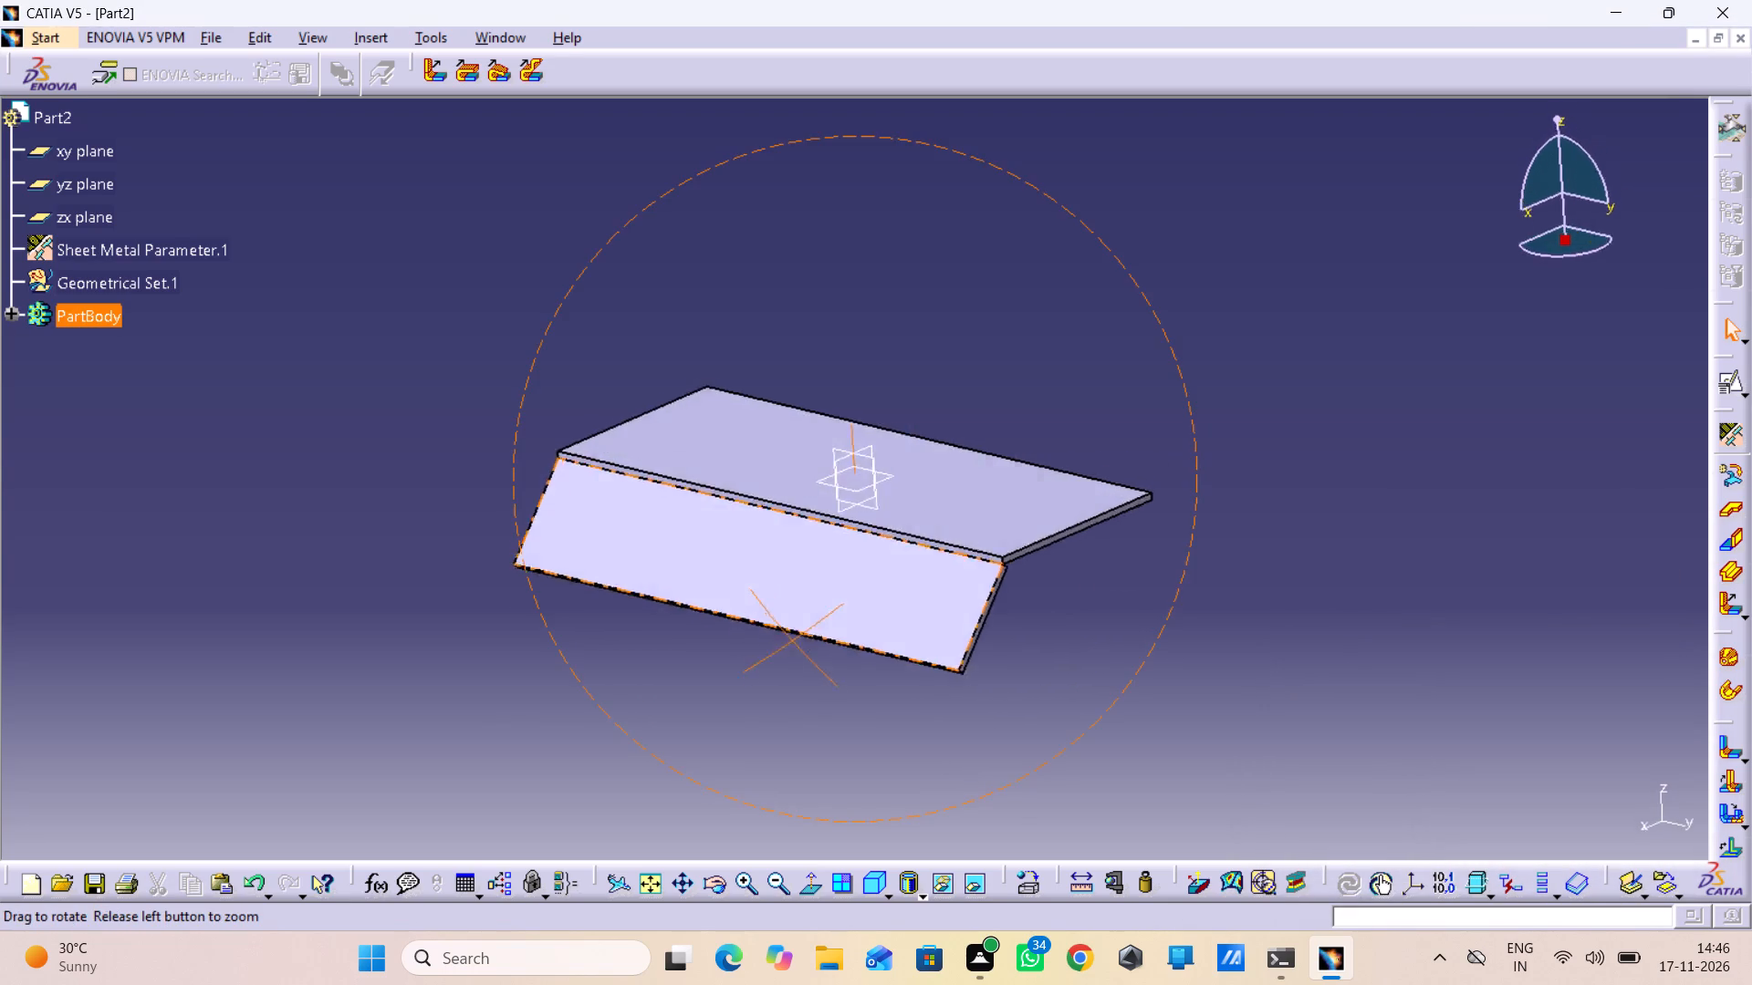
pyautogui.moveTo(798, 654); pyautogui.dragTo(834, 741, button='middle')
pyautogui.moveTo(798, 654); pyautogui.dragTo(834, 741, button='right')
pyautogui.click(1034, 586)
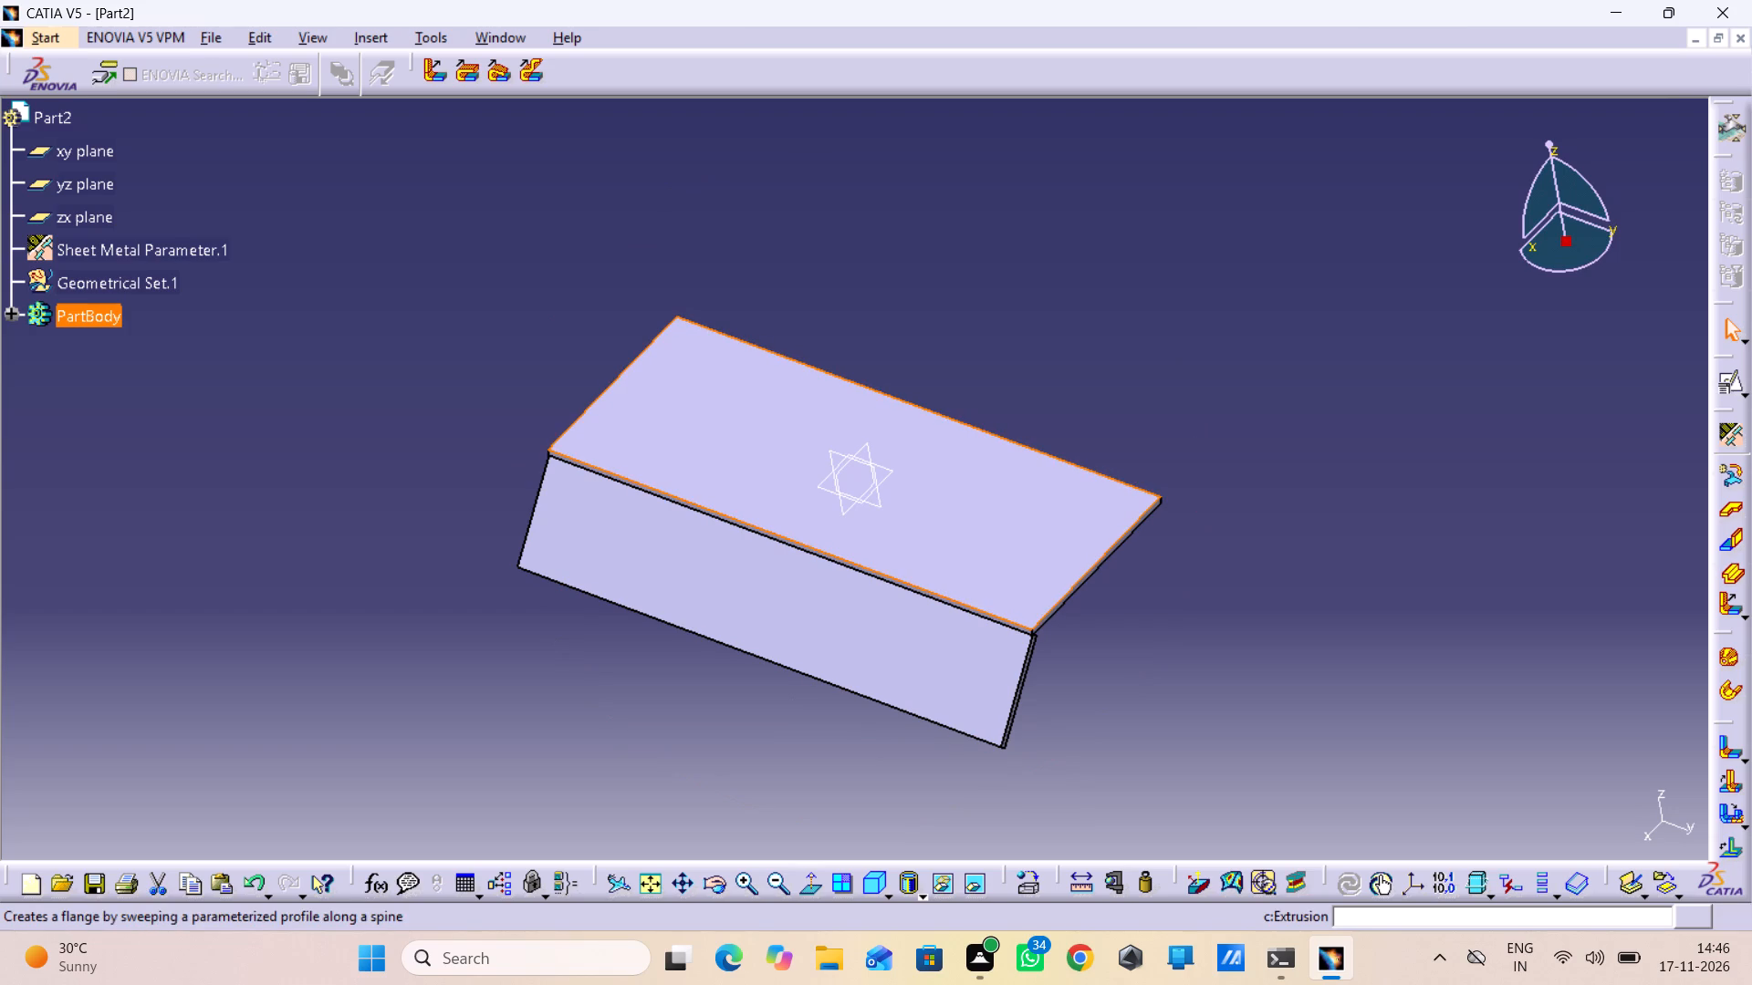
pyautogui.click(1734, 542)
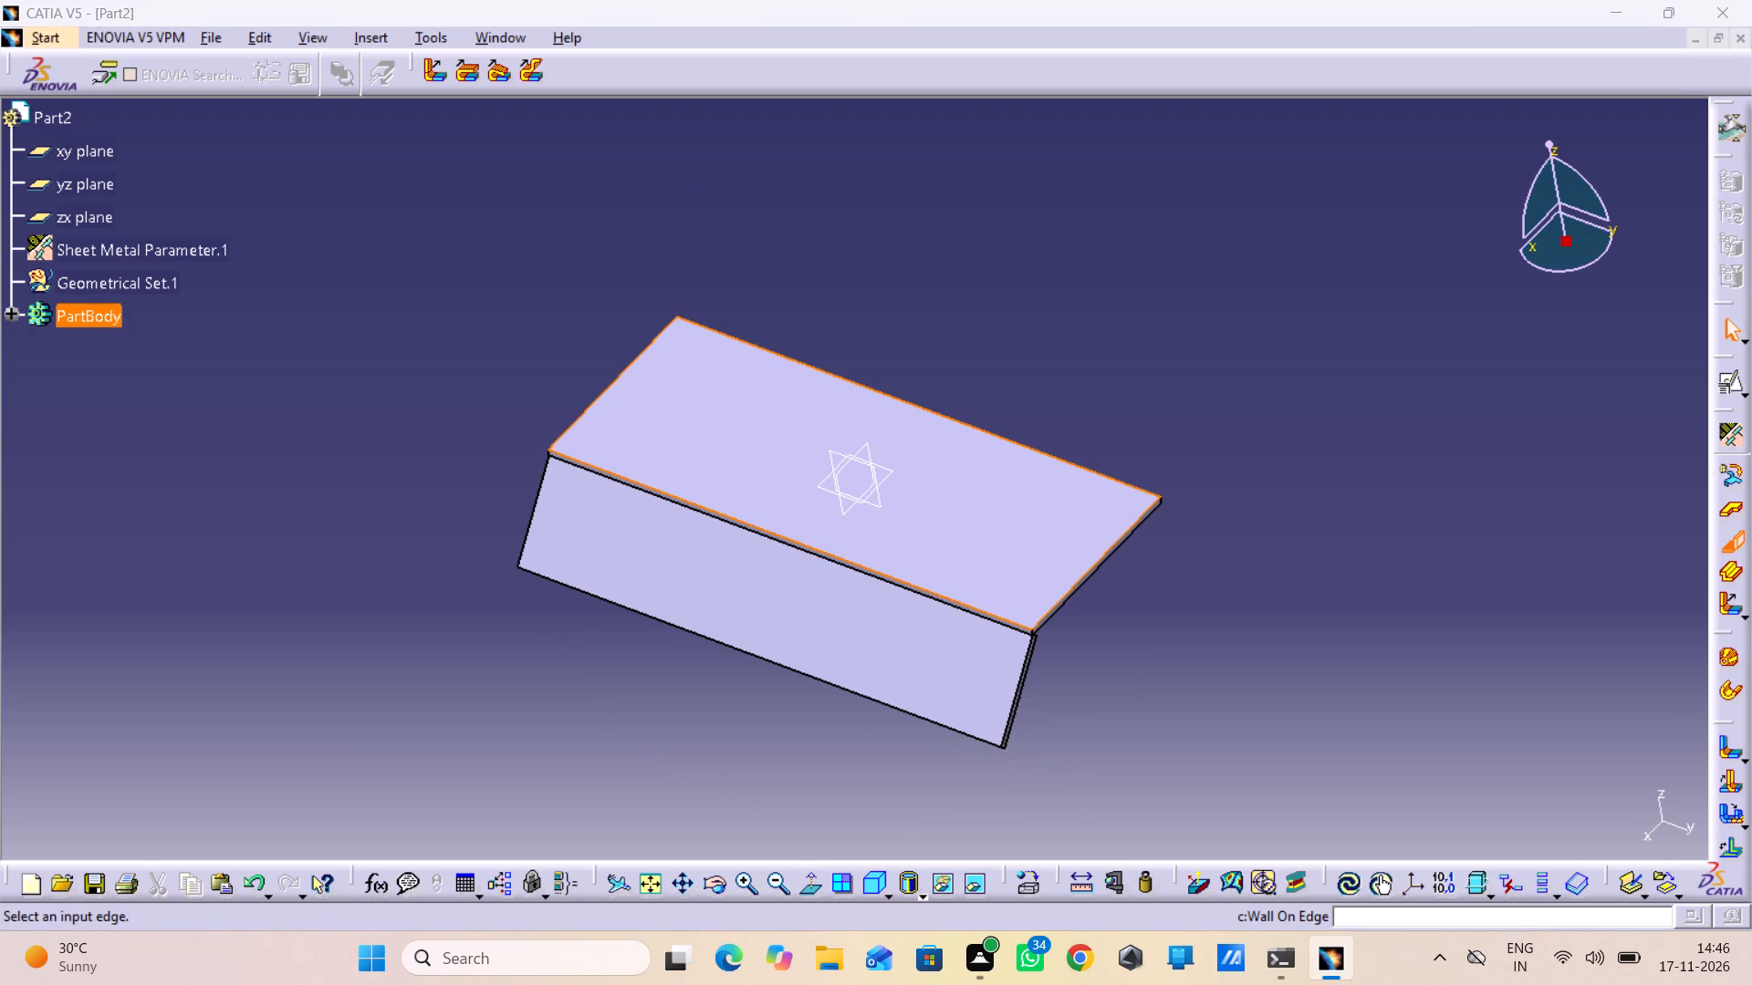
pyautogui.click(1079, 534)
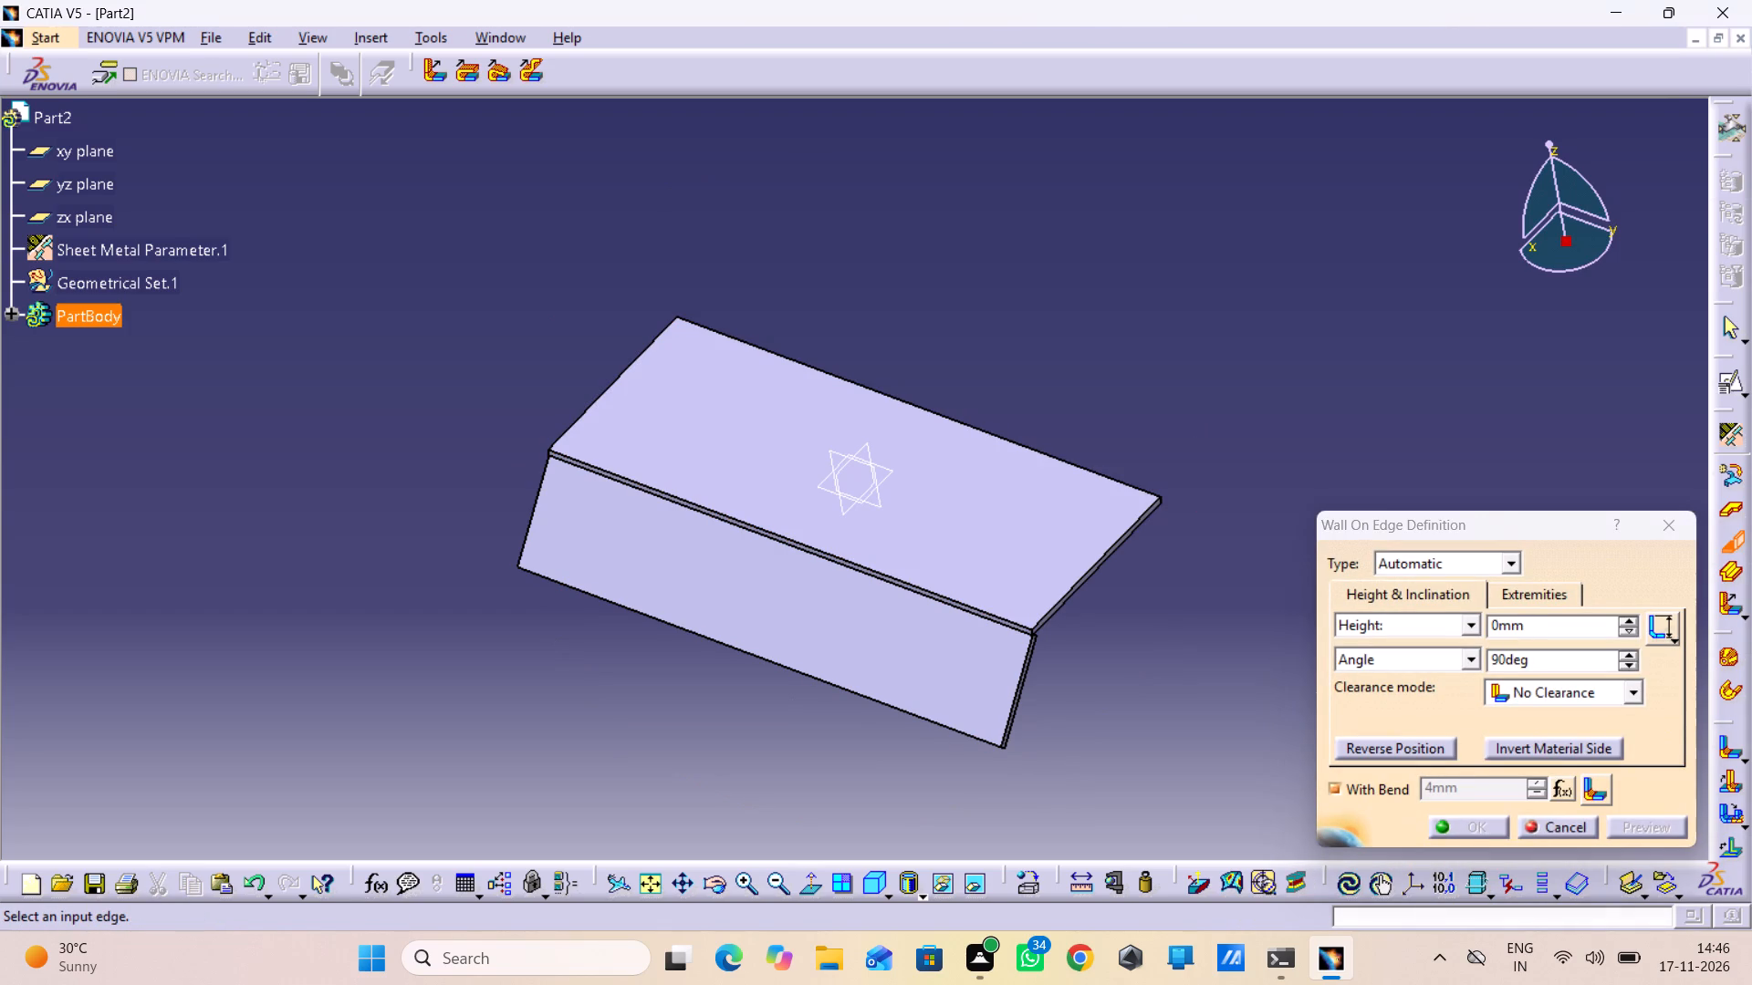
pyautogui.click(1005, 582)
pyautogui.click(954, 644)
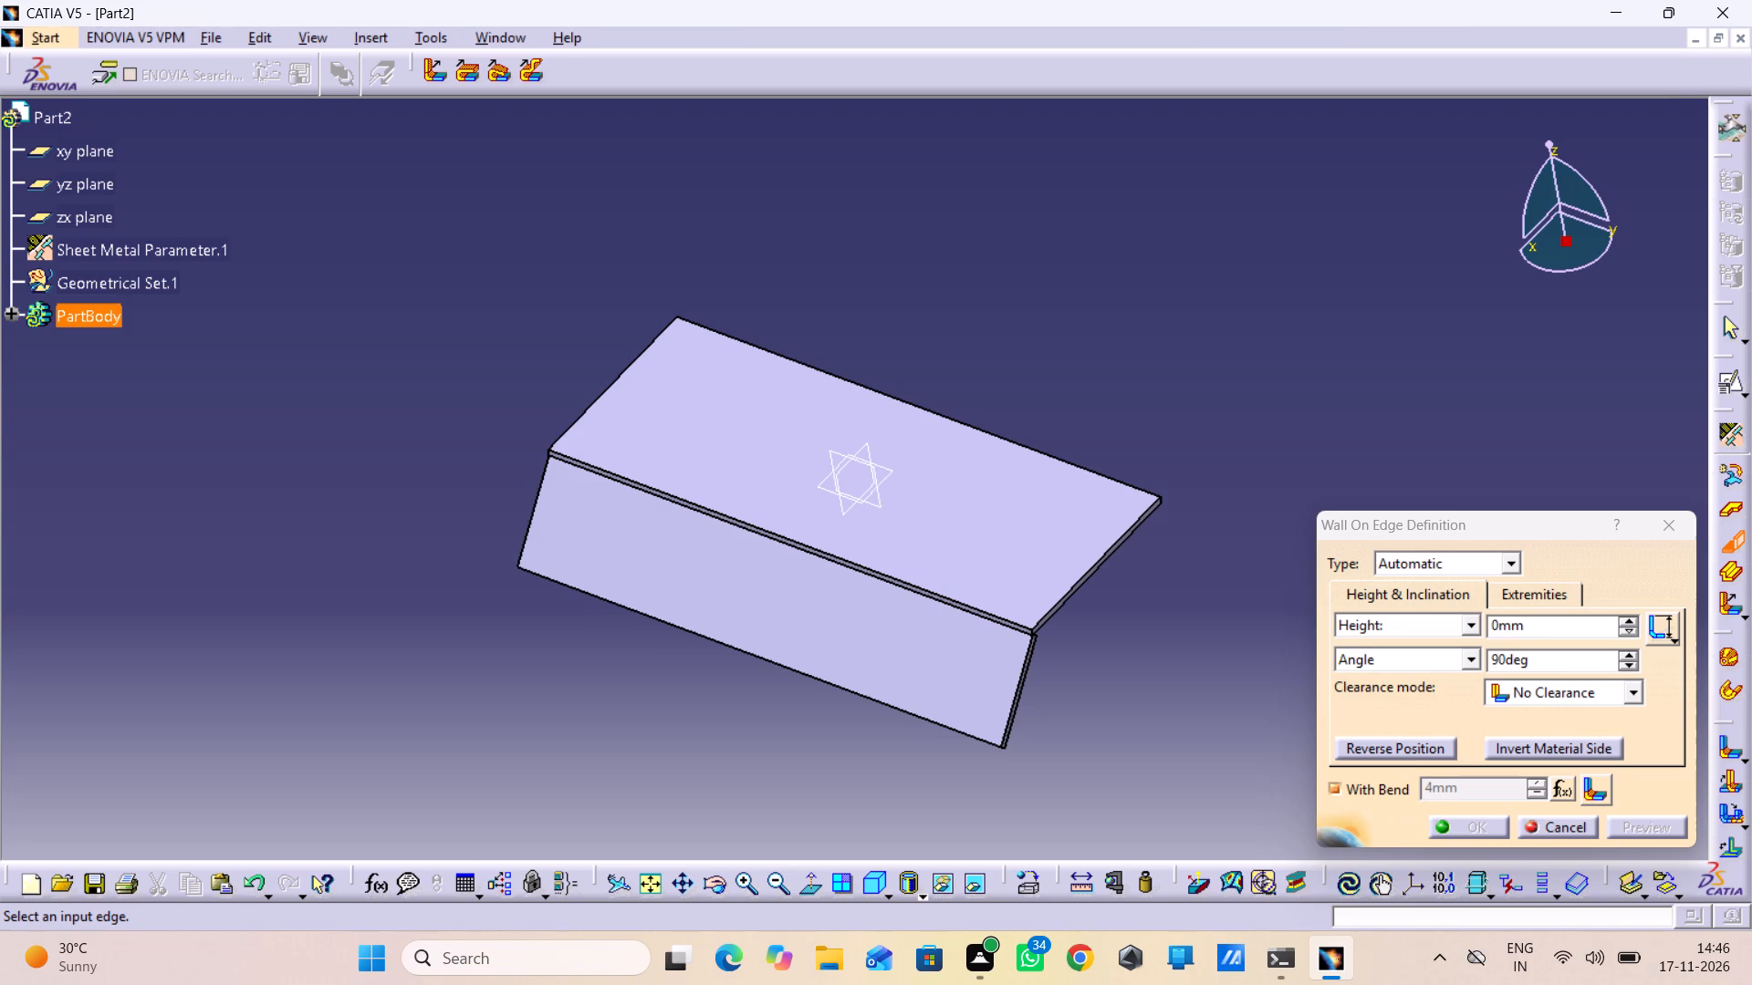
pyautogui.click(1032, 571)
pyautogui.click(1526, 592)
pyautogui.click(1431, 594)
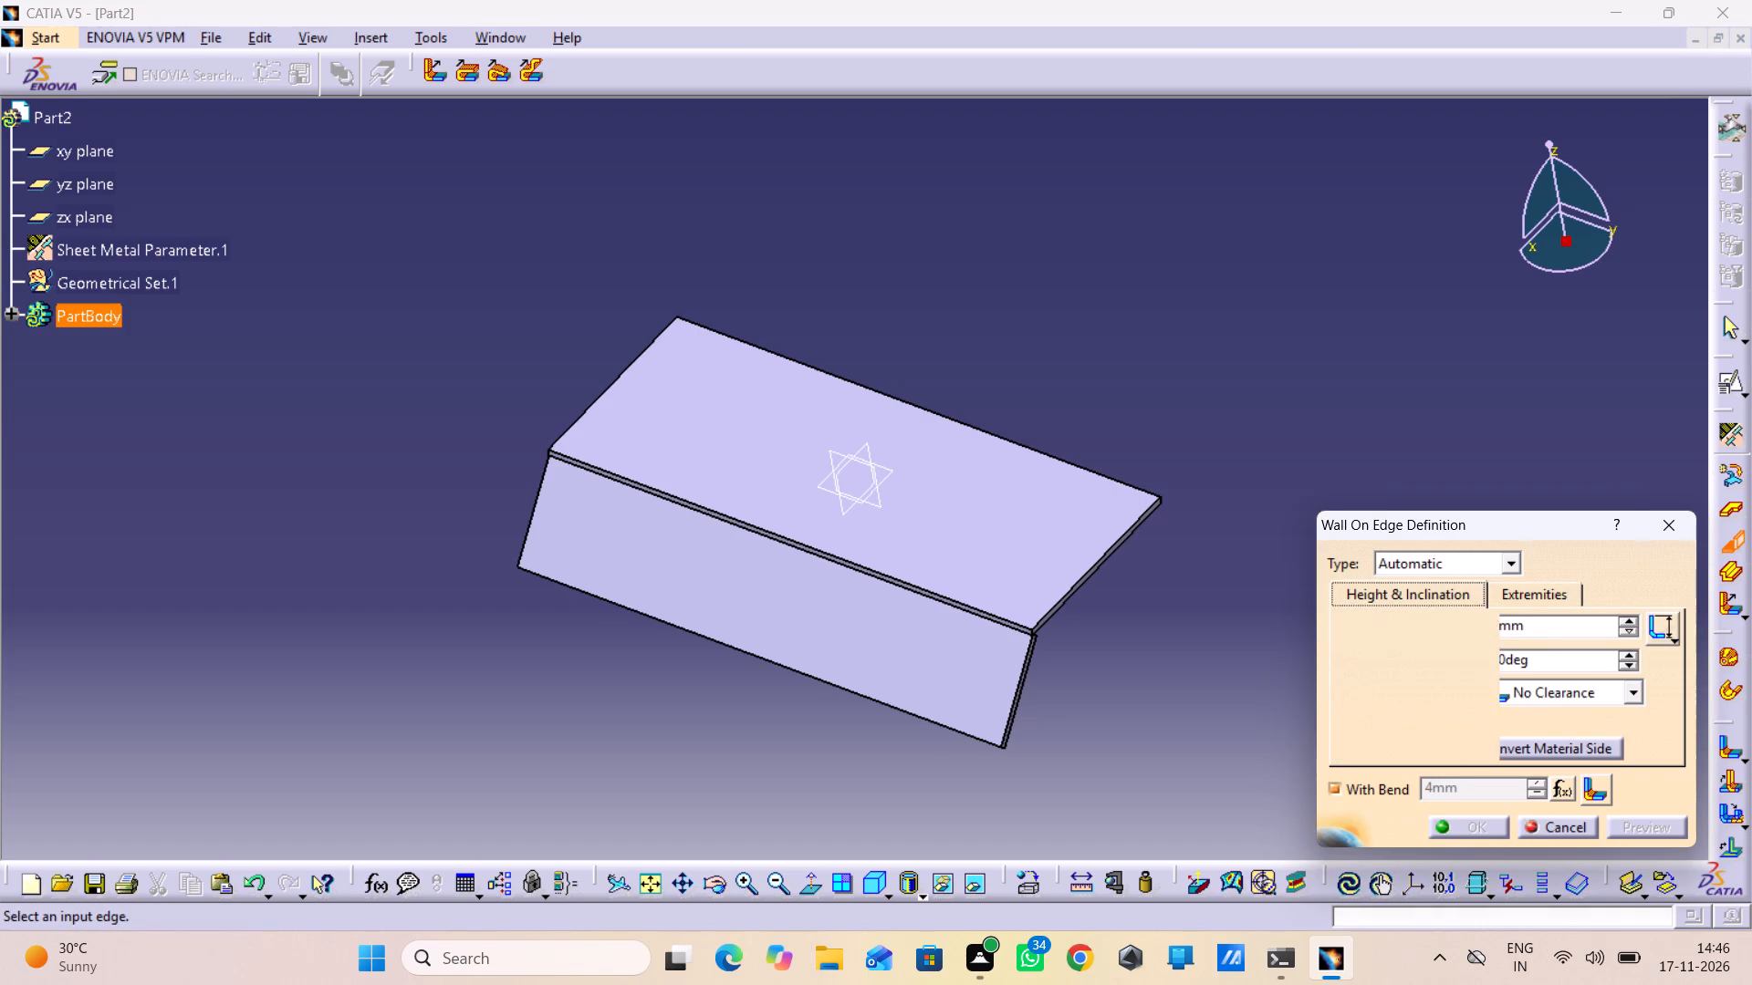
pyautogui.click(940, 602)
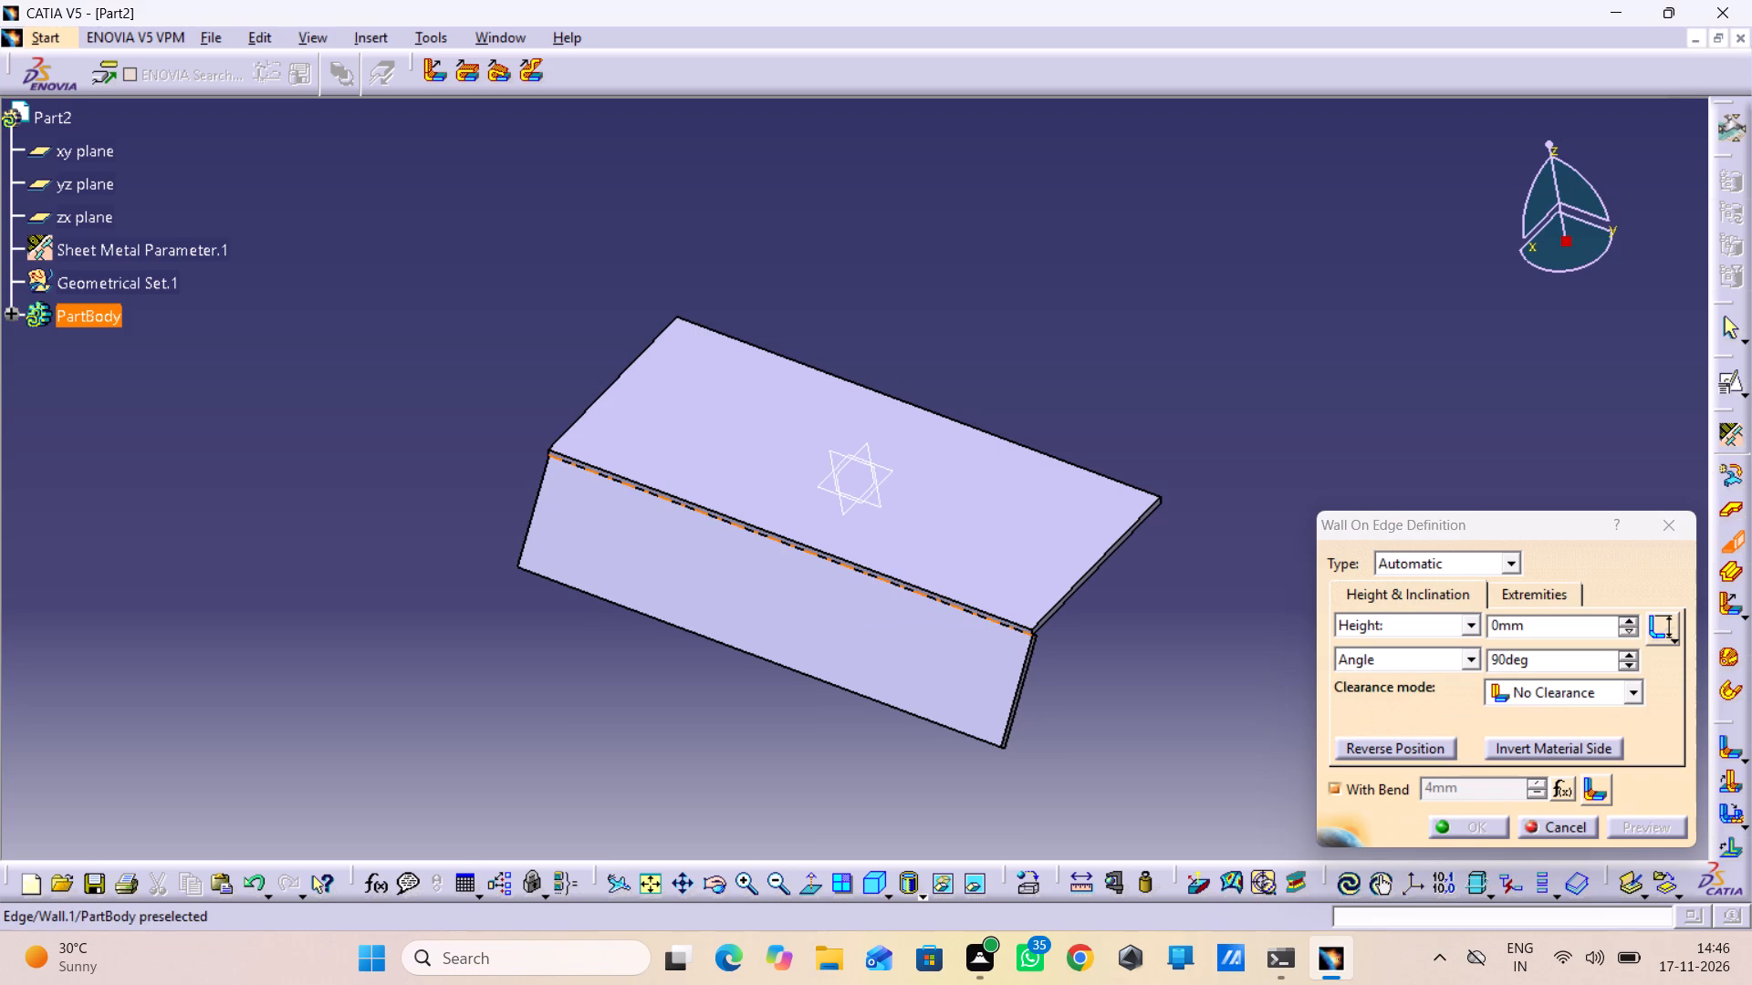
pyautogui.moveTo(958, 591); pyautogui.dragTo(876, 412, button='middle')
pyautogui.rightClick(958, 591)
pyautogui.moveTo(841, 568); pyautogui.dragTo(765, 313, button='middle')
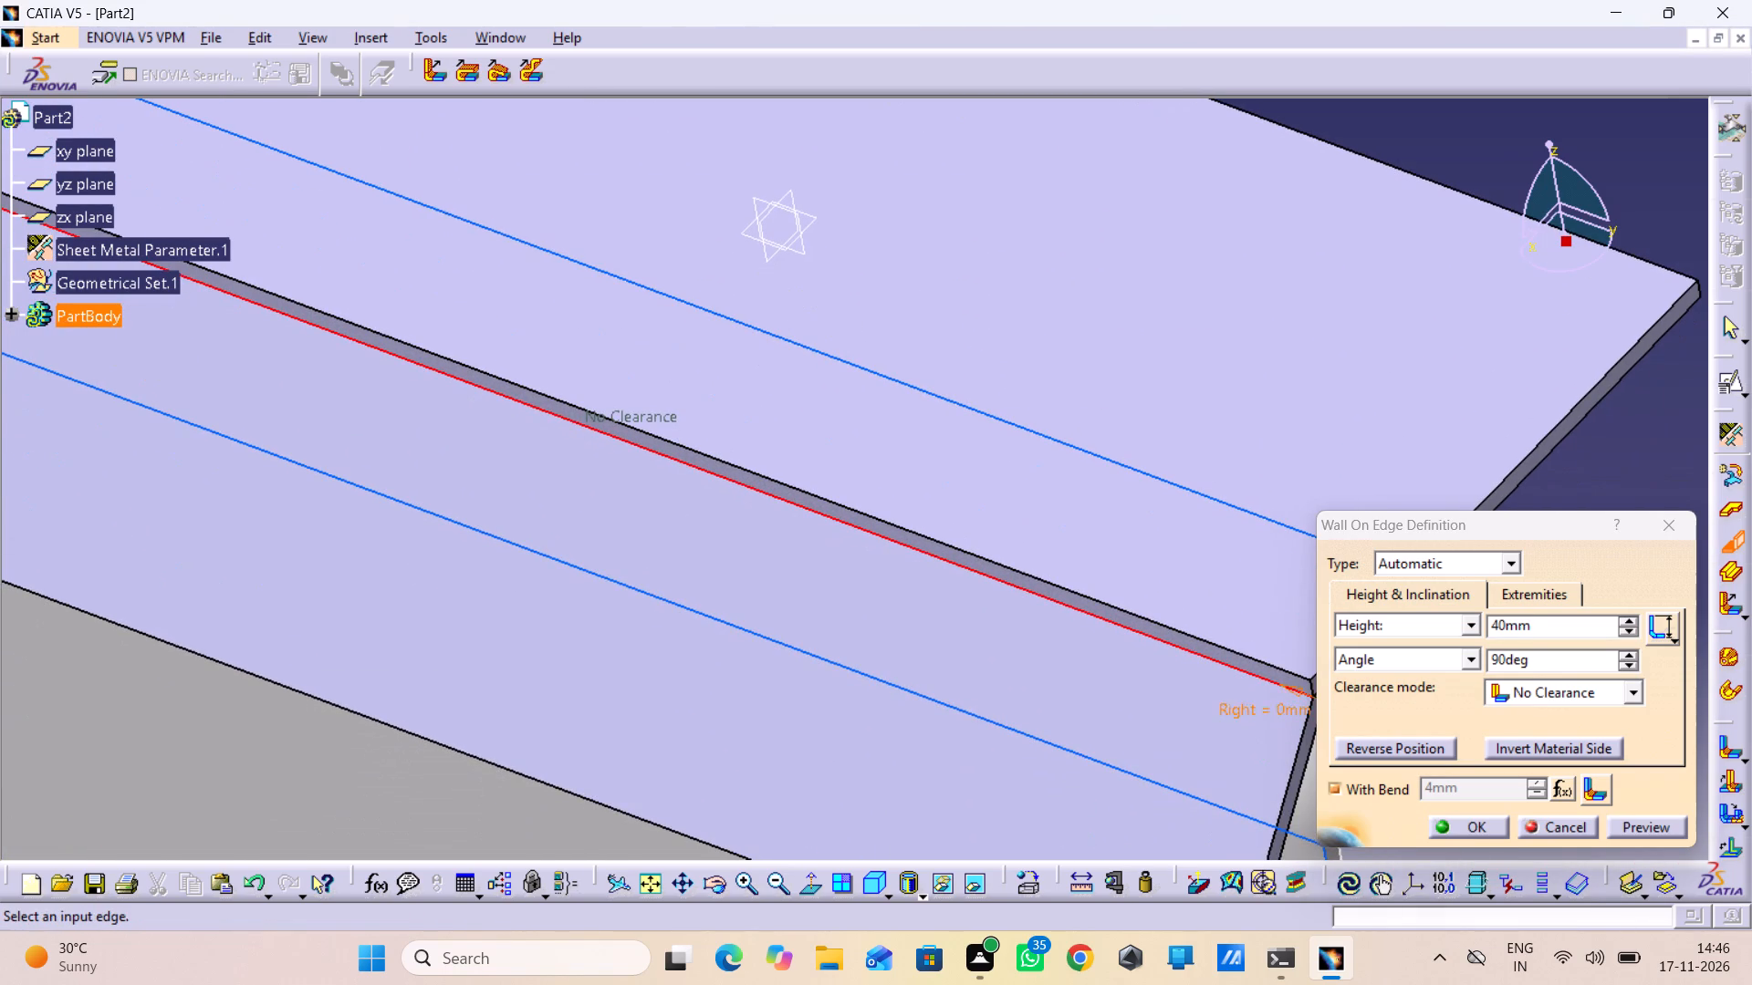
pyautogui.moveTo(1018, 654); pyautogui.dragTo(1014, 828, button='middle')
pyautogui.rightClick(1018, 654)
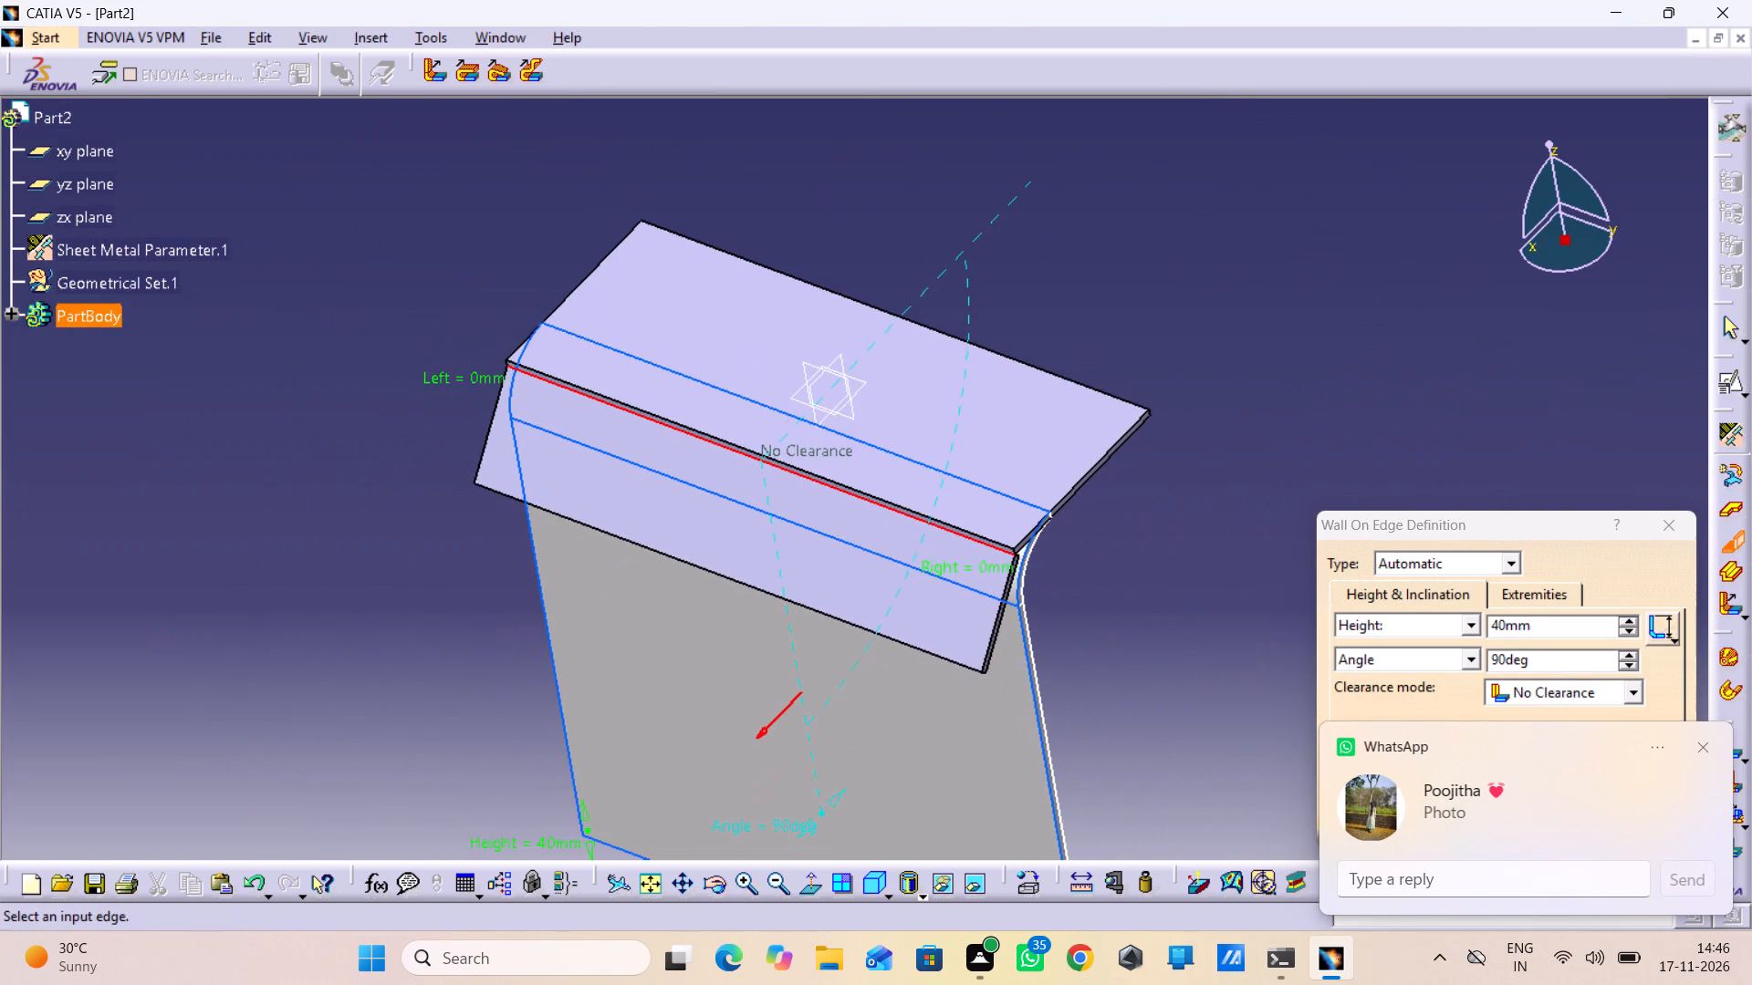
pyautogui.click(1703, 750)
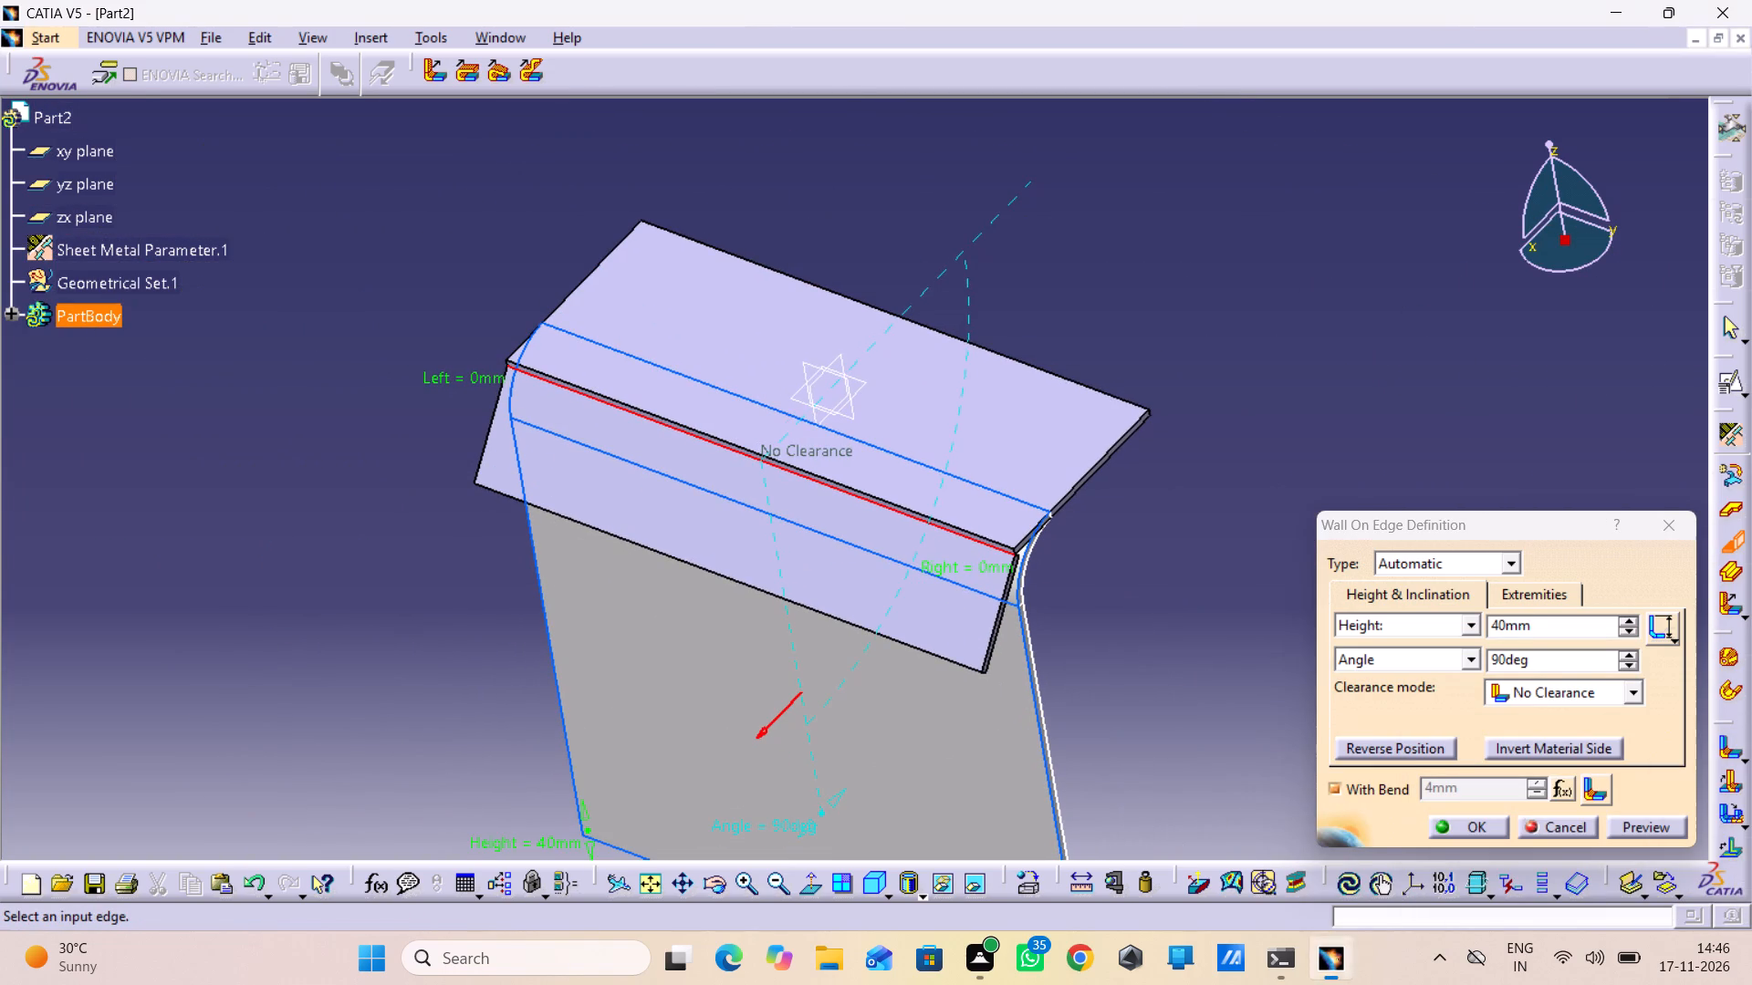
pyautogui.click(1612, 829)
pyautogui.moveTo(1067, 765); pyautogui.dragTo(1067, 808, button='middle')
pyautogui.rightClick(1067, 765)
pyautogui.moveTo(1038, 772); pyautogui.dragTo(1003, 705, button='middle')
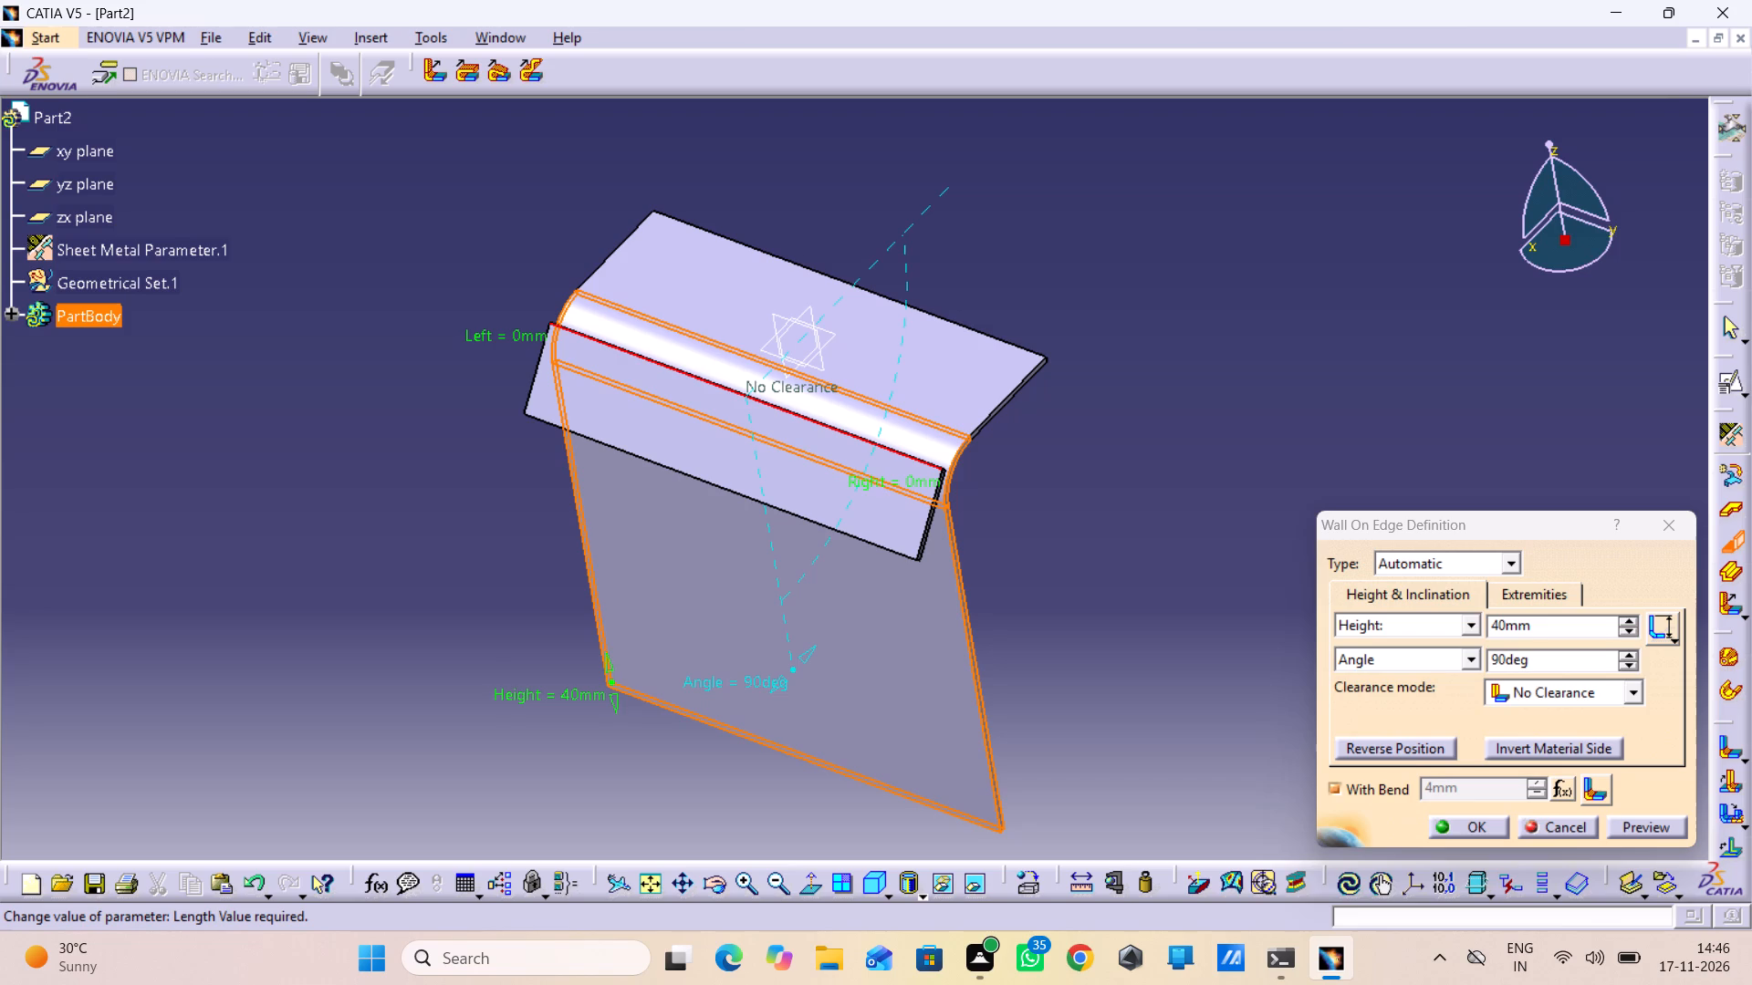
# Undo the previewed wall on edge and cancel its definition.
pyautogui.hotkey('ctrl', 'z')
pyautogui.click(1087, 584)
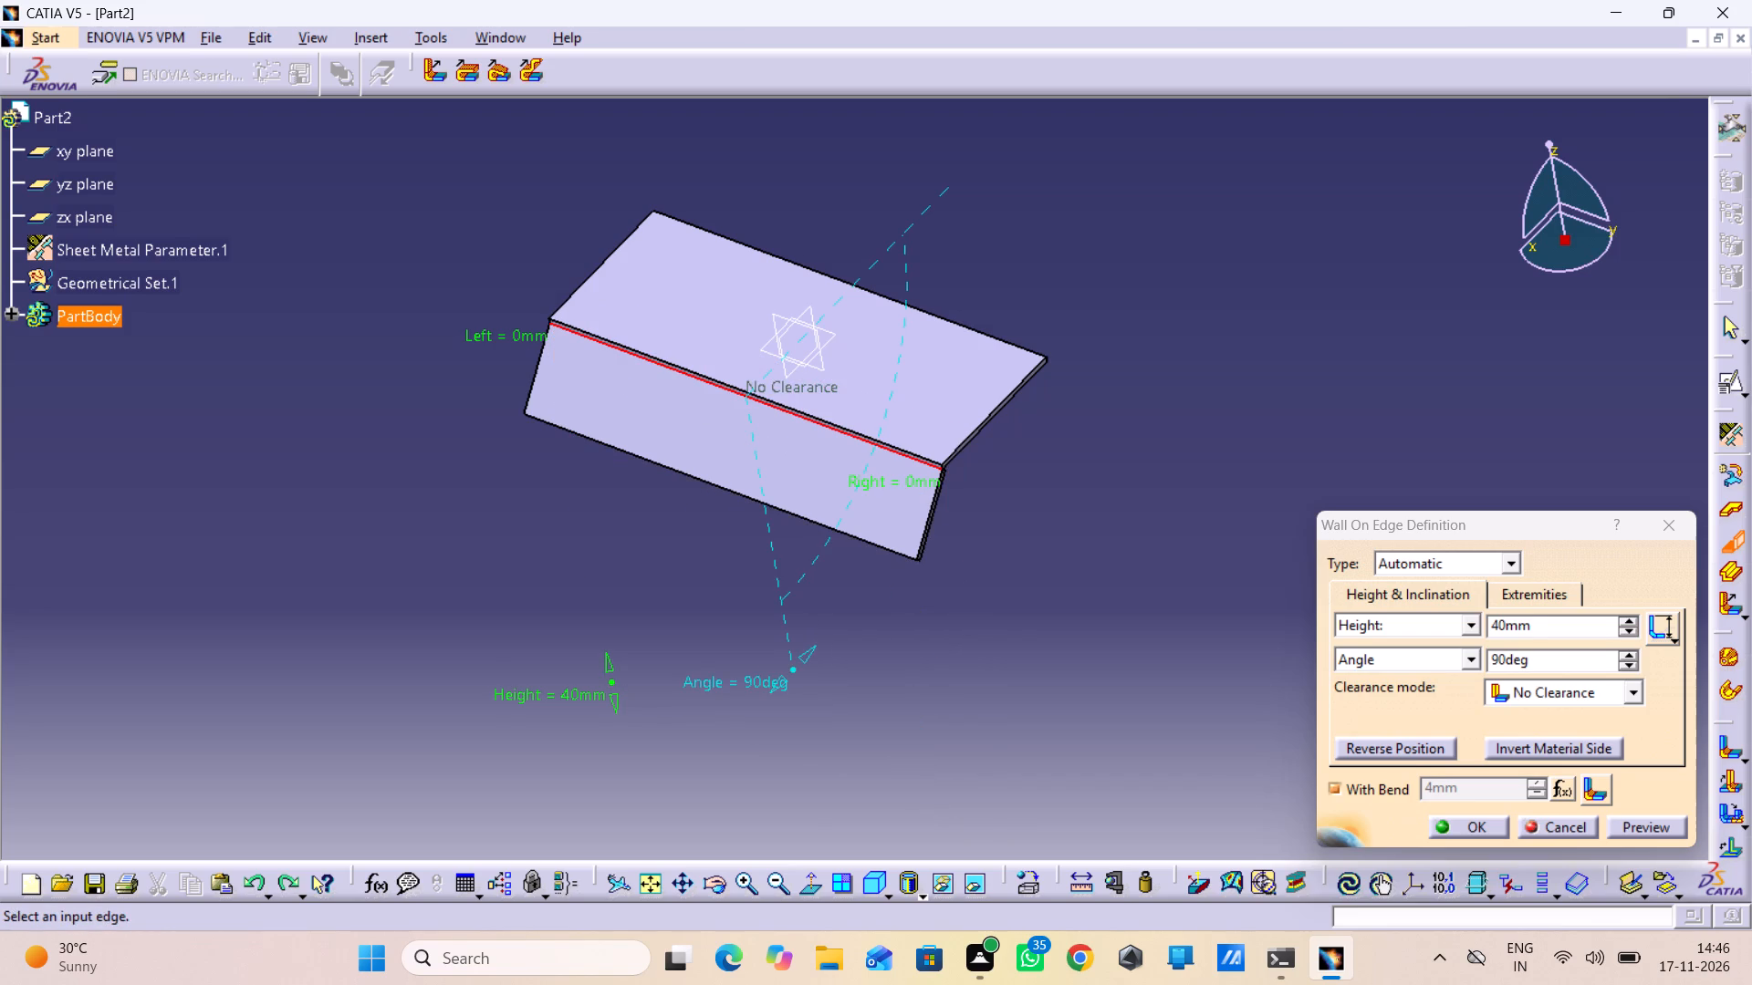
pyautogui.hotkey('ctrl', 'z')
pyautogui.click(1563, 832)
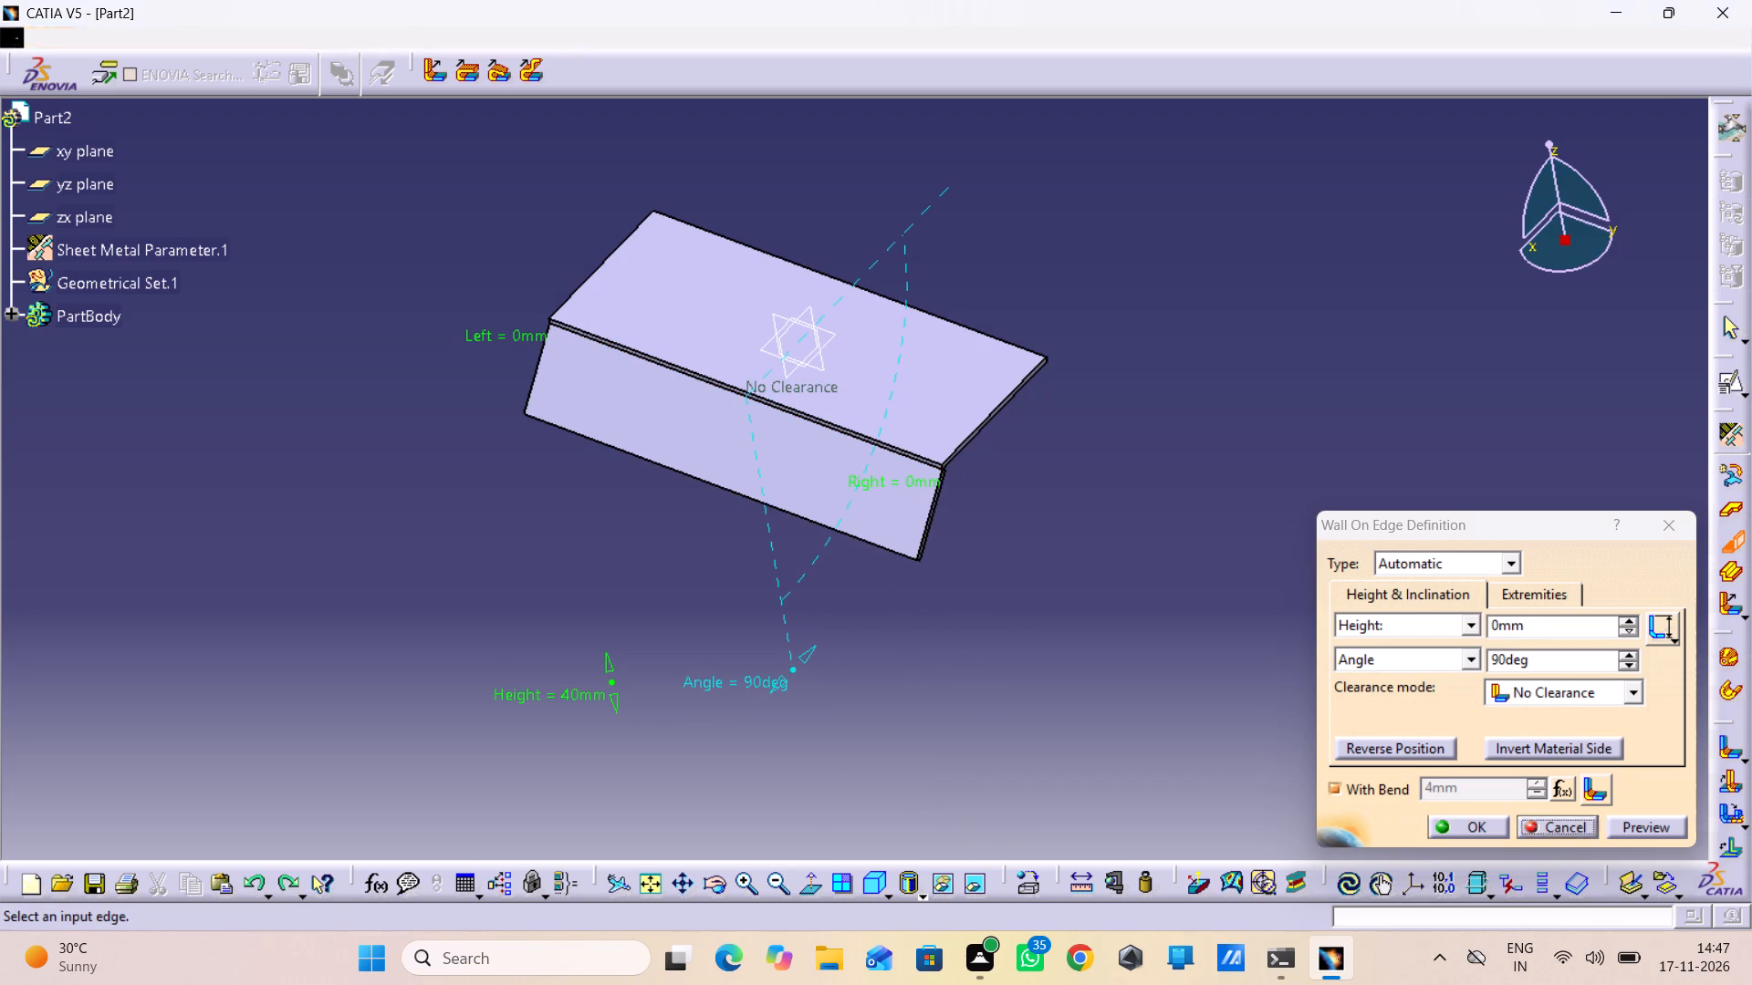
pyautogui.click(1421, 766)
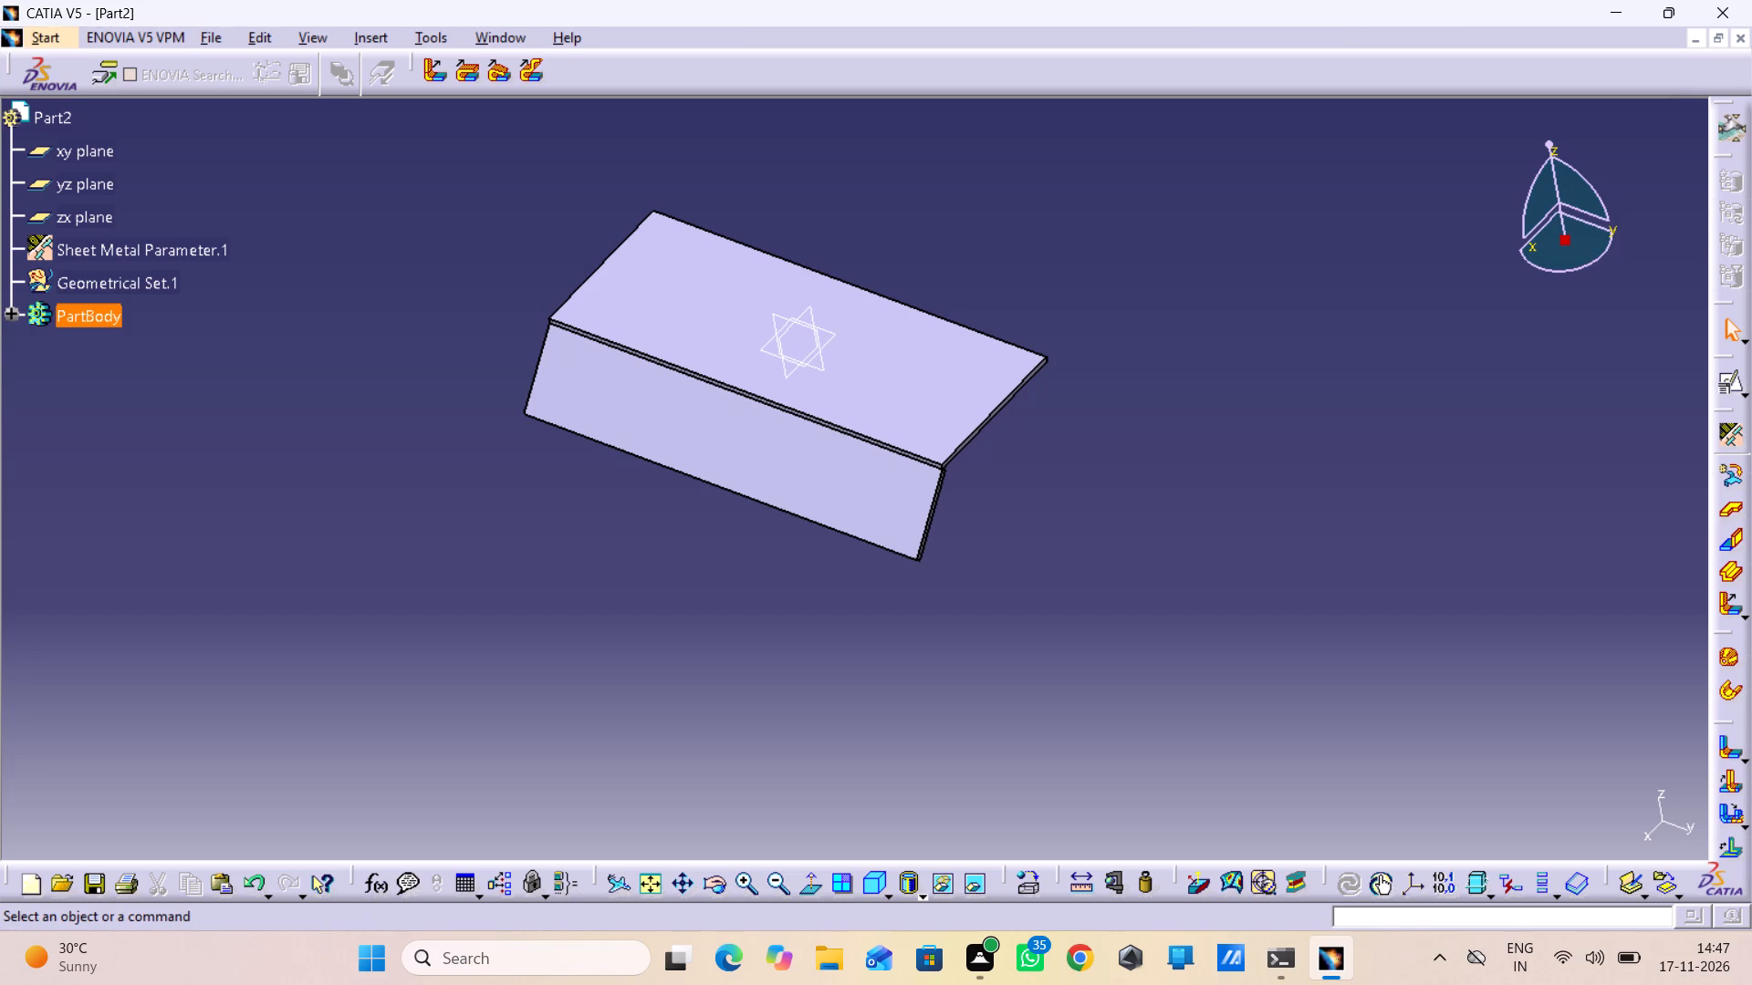
# Dock the bending commands beside the flange commands.
pyautogui.moveTo(1721, 728); pyautogui.dragTo(781, 99)
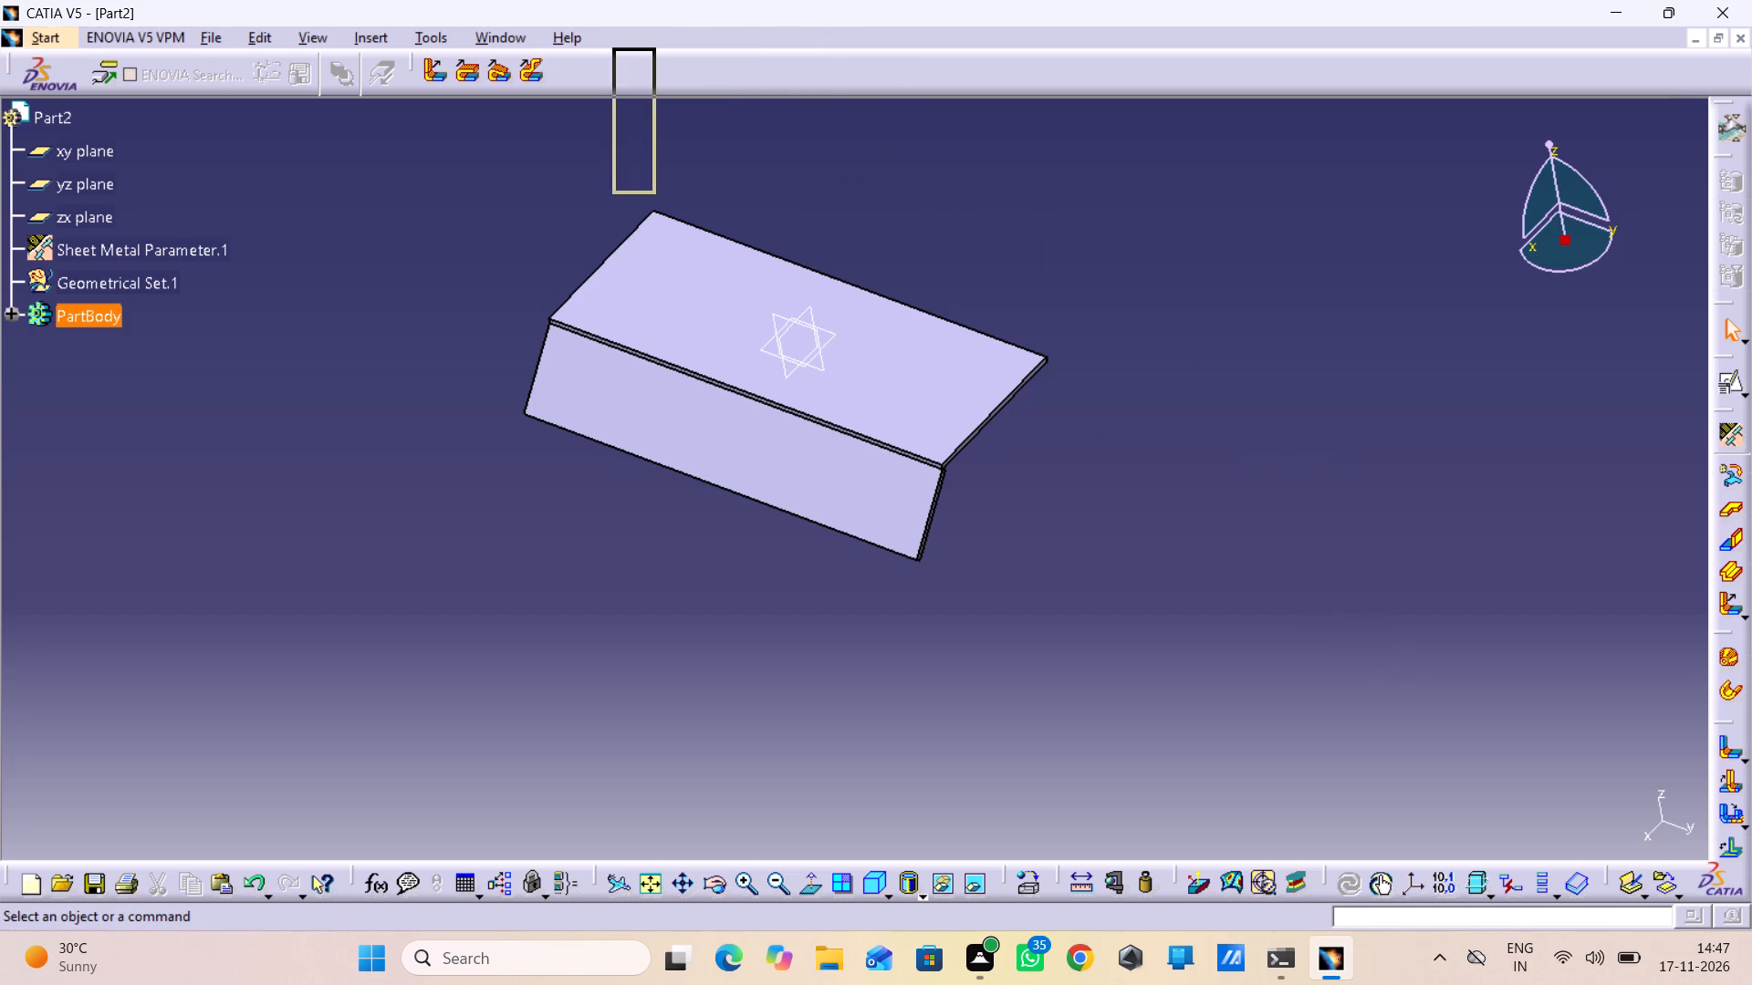
pyautogui.moveTo(781, 99); pyautogui.dragTo(755, 78)
pyautogui.moveTo(757, 72); pyautogui.dragTo(620, 67)
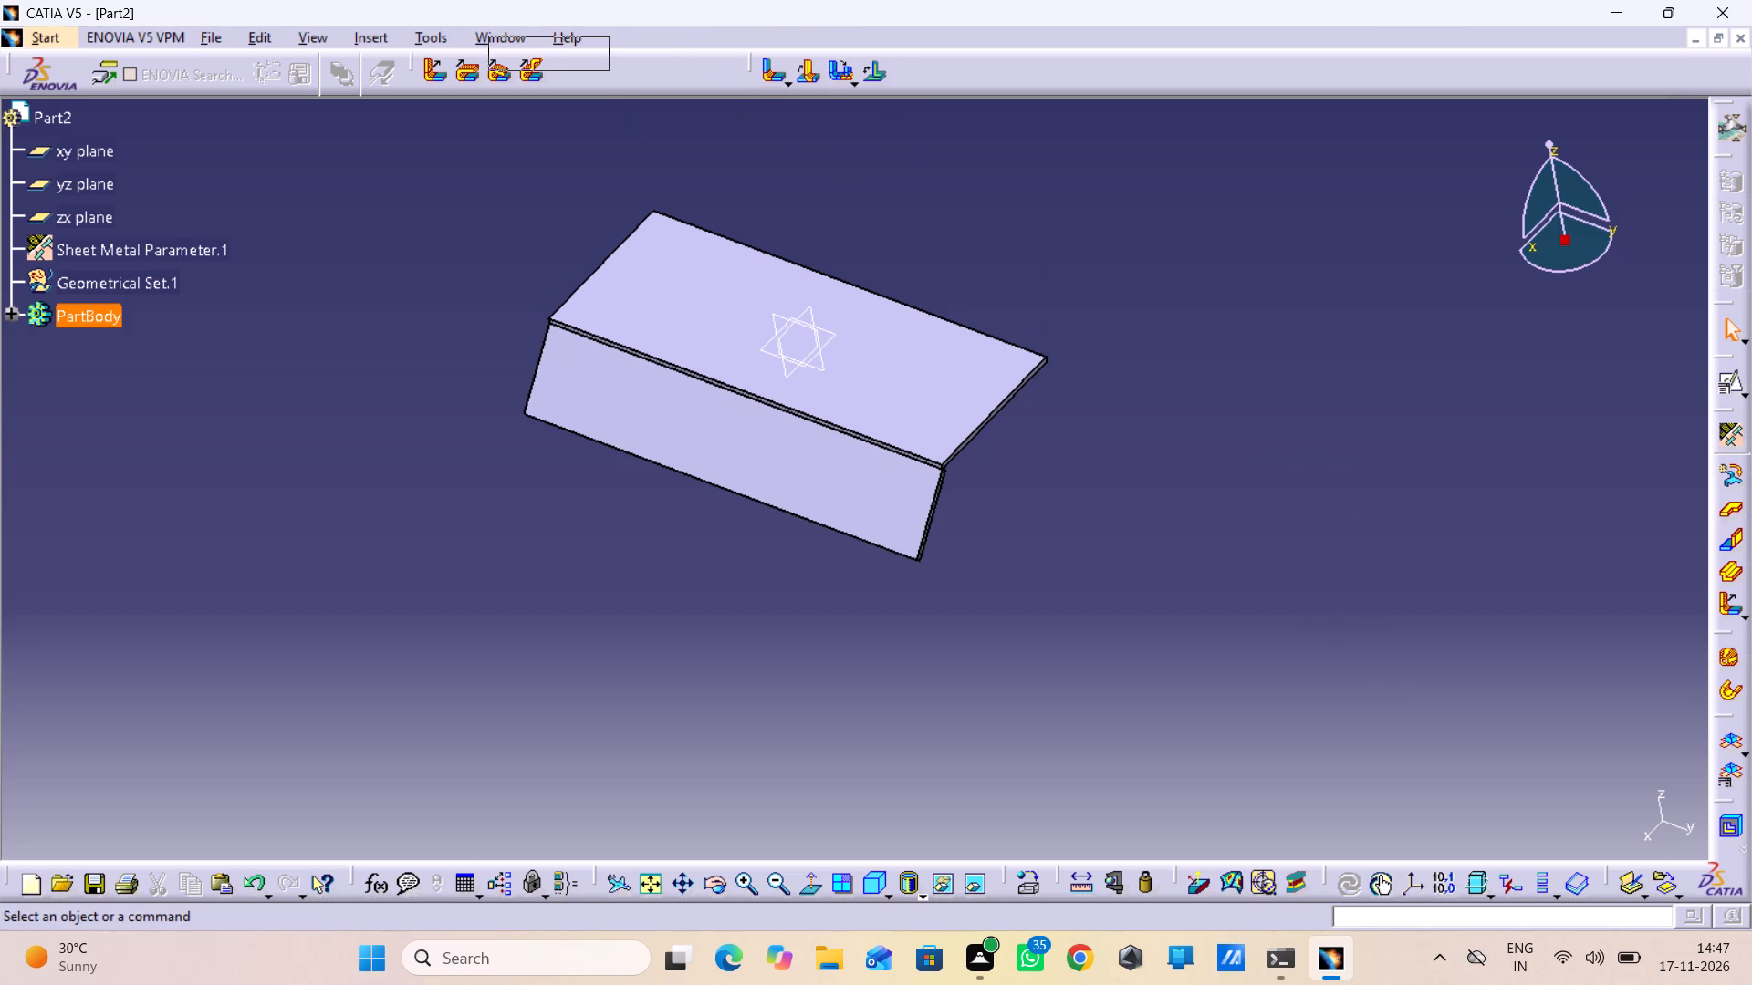
pyautogui.moveTo(620, 67); pyautogui.dragTo(623, 67)
pyautogui.moveTo(616, 69); pyautogui.dragTo(579, 78)
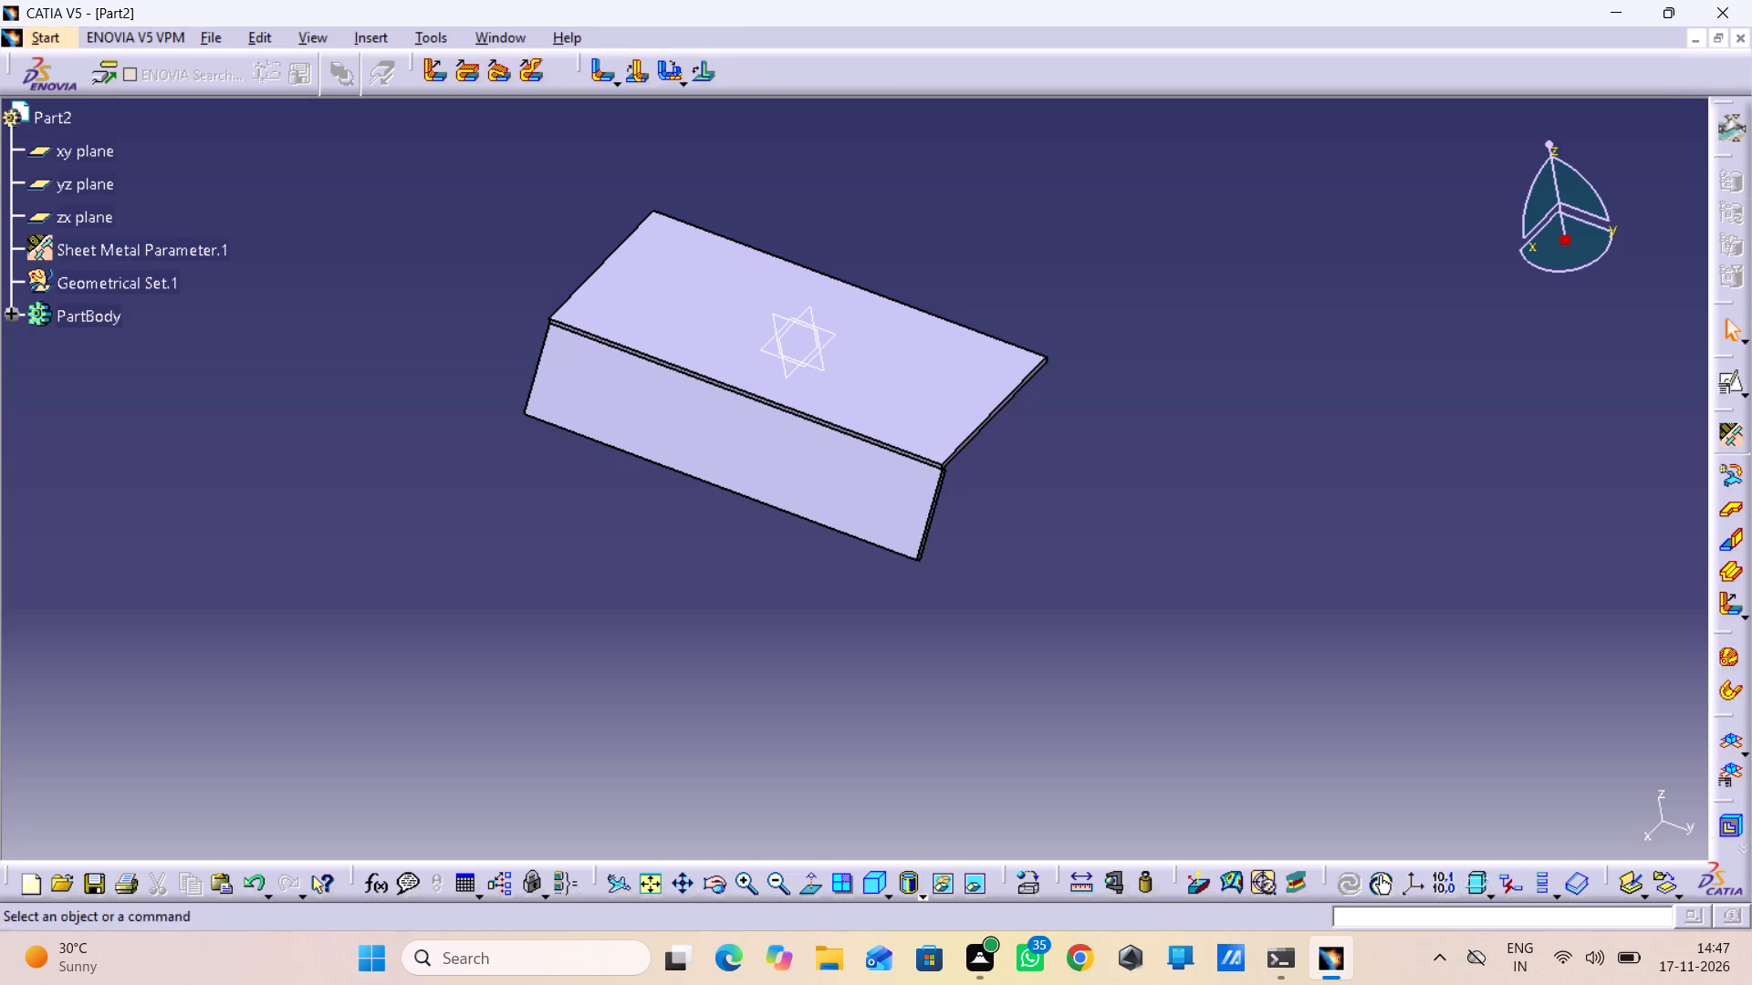
pyautogui.moveTo(594, 78); pyautogui.dragTo(576, 83)
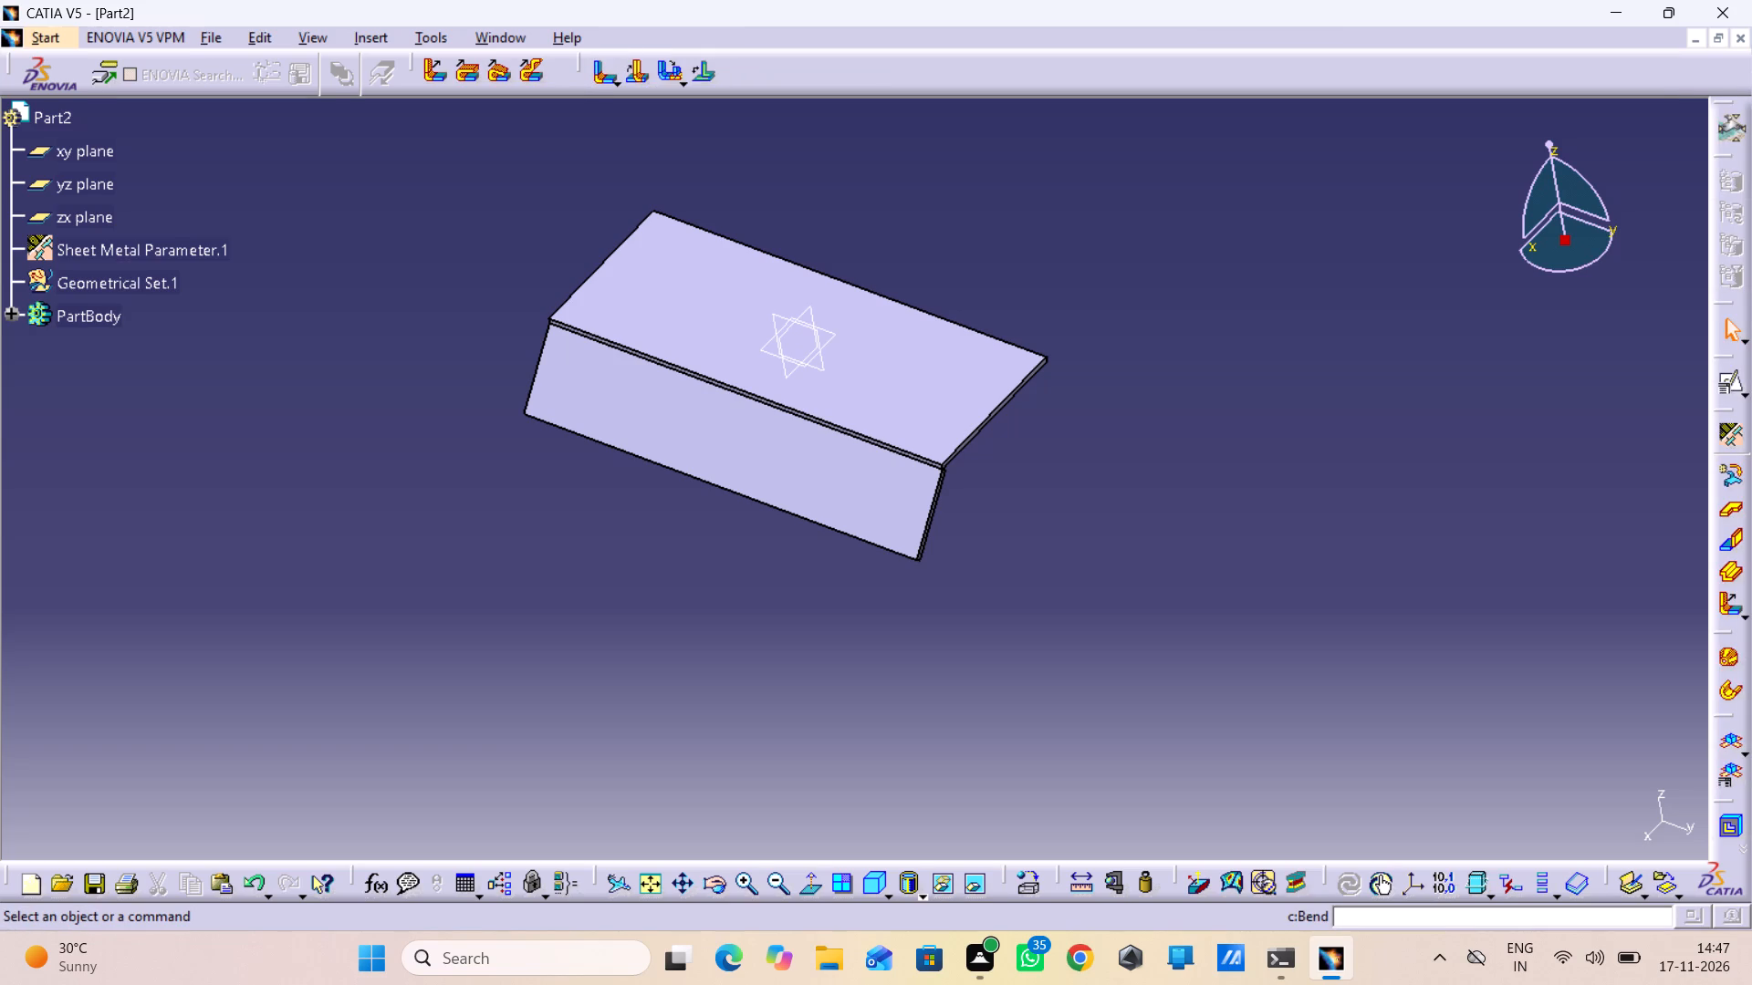
# Create a cylindrical bend between the base wall and the angled extruded wall, keeping the 4 mm radius and 130-degree angle.
pyautogui.click(598, 75)
pyautogui.click(757, 385)
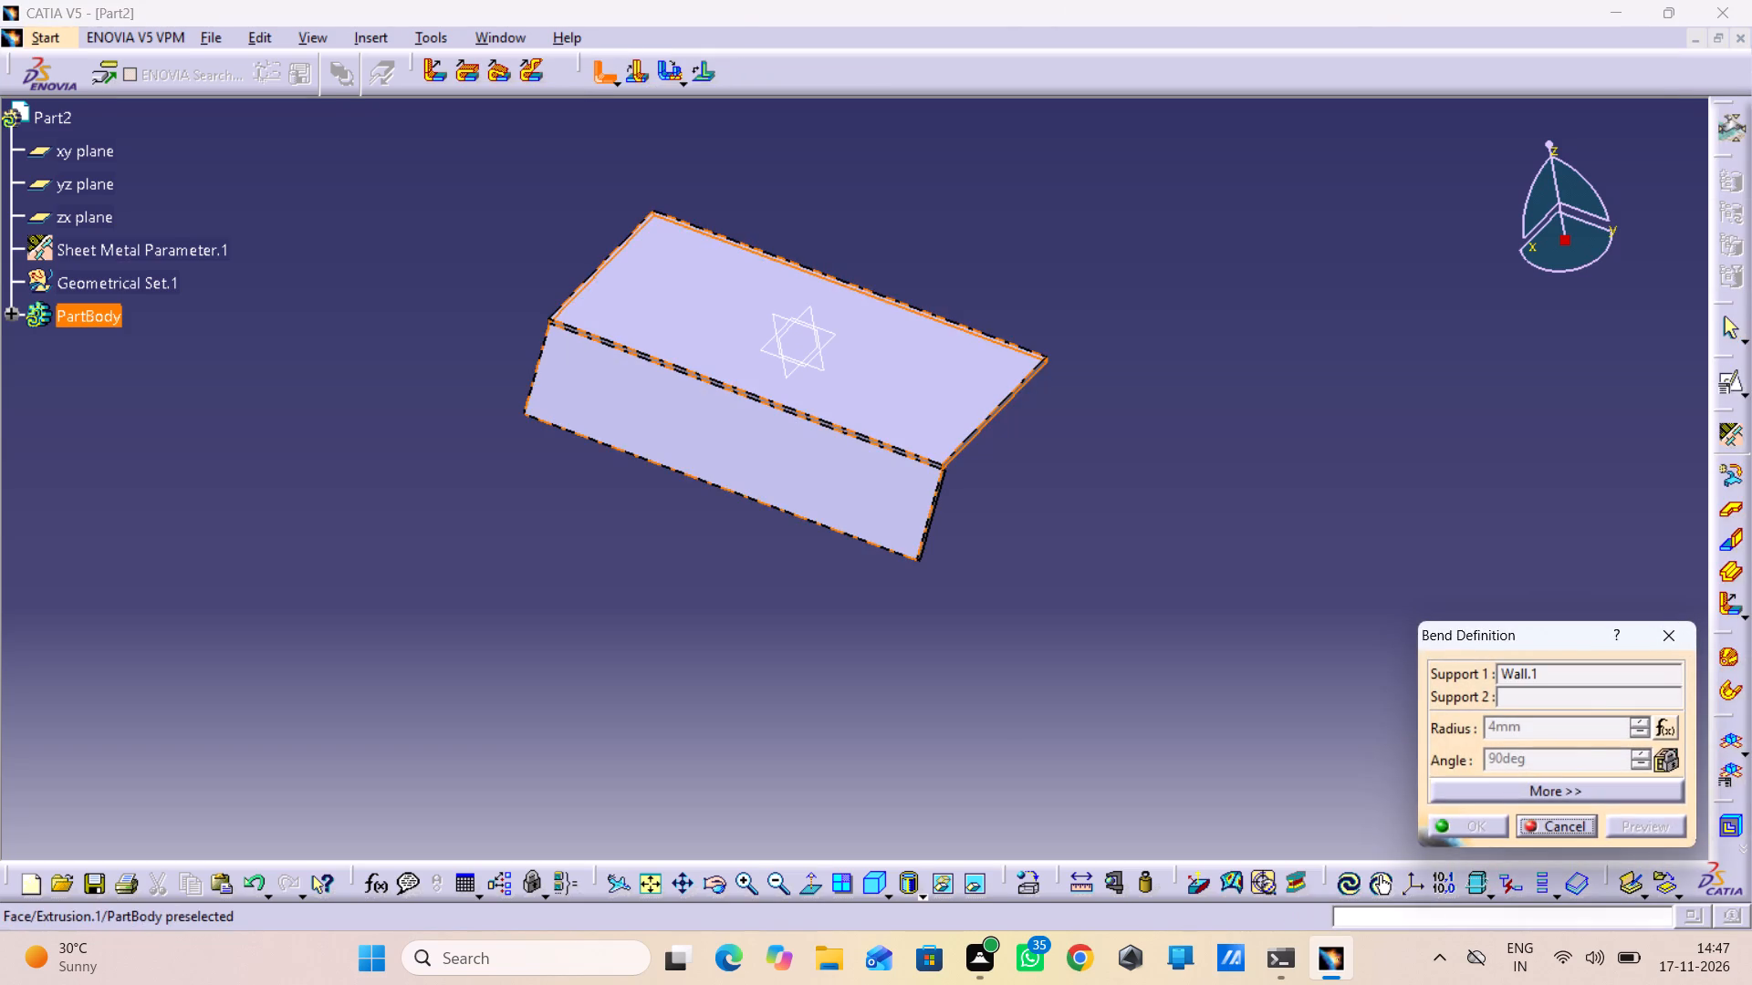
pyautogui.click(775, 431)
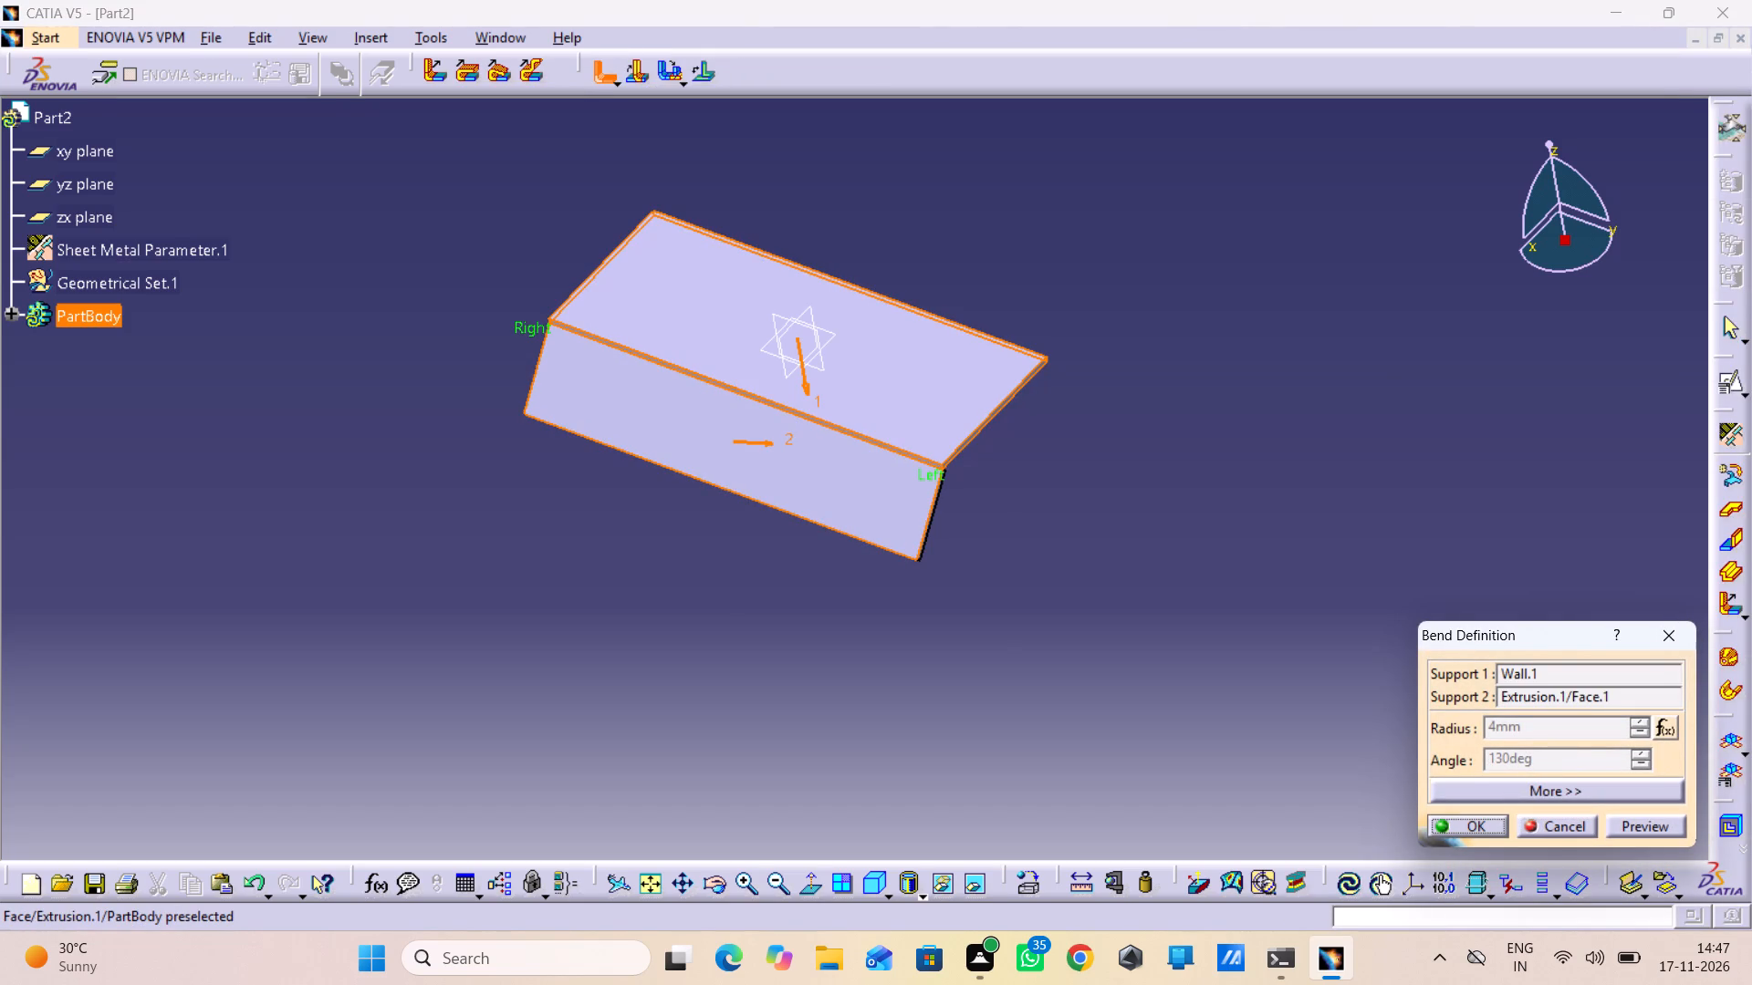
pyautogui.moveTo(1235, 617); pyautogui.dragTo(1091, 341, button='middle')
pyautogui.rightClick(1235, 617)
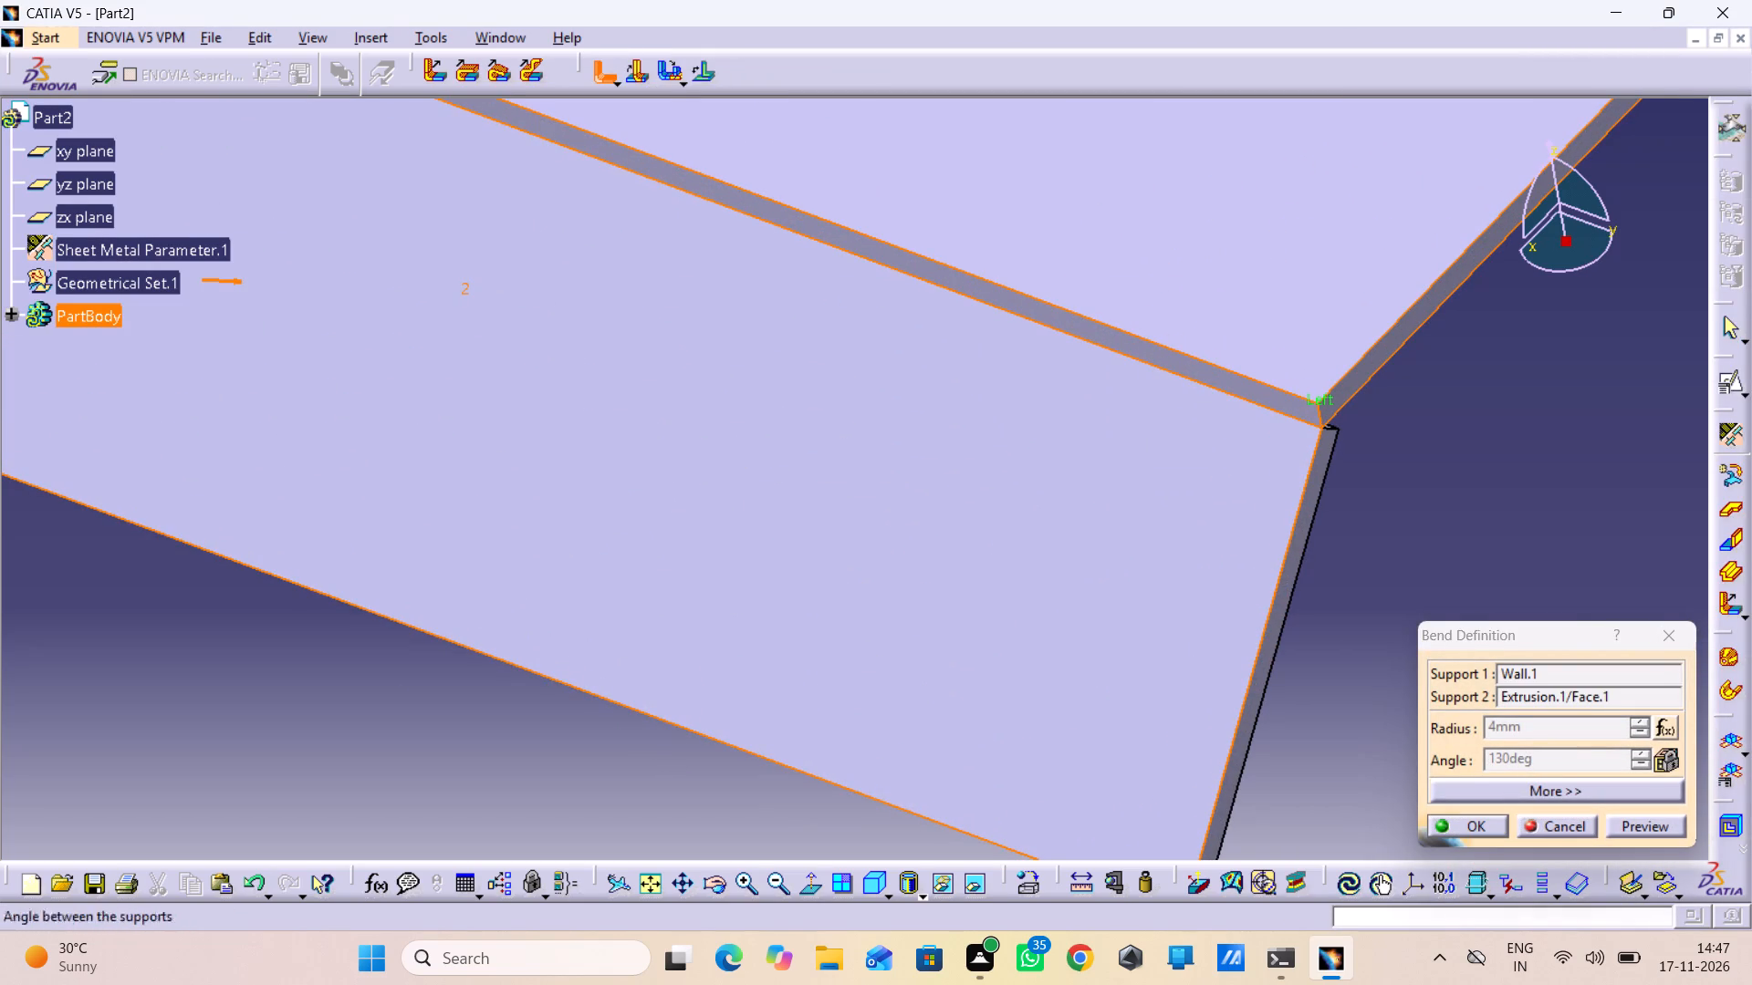
pyautogui.click(1656, 830)
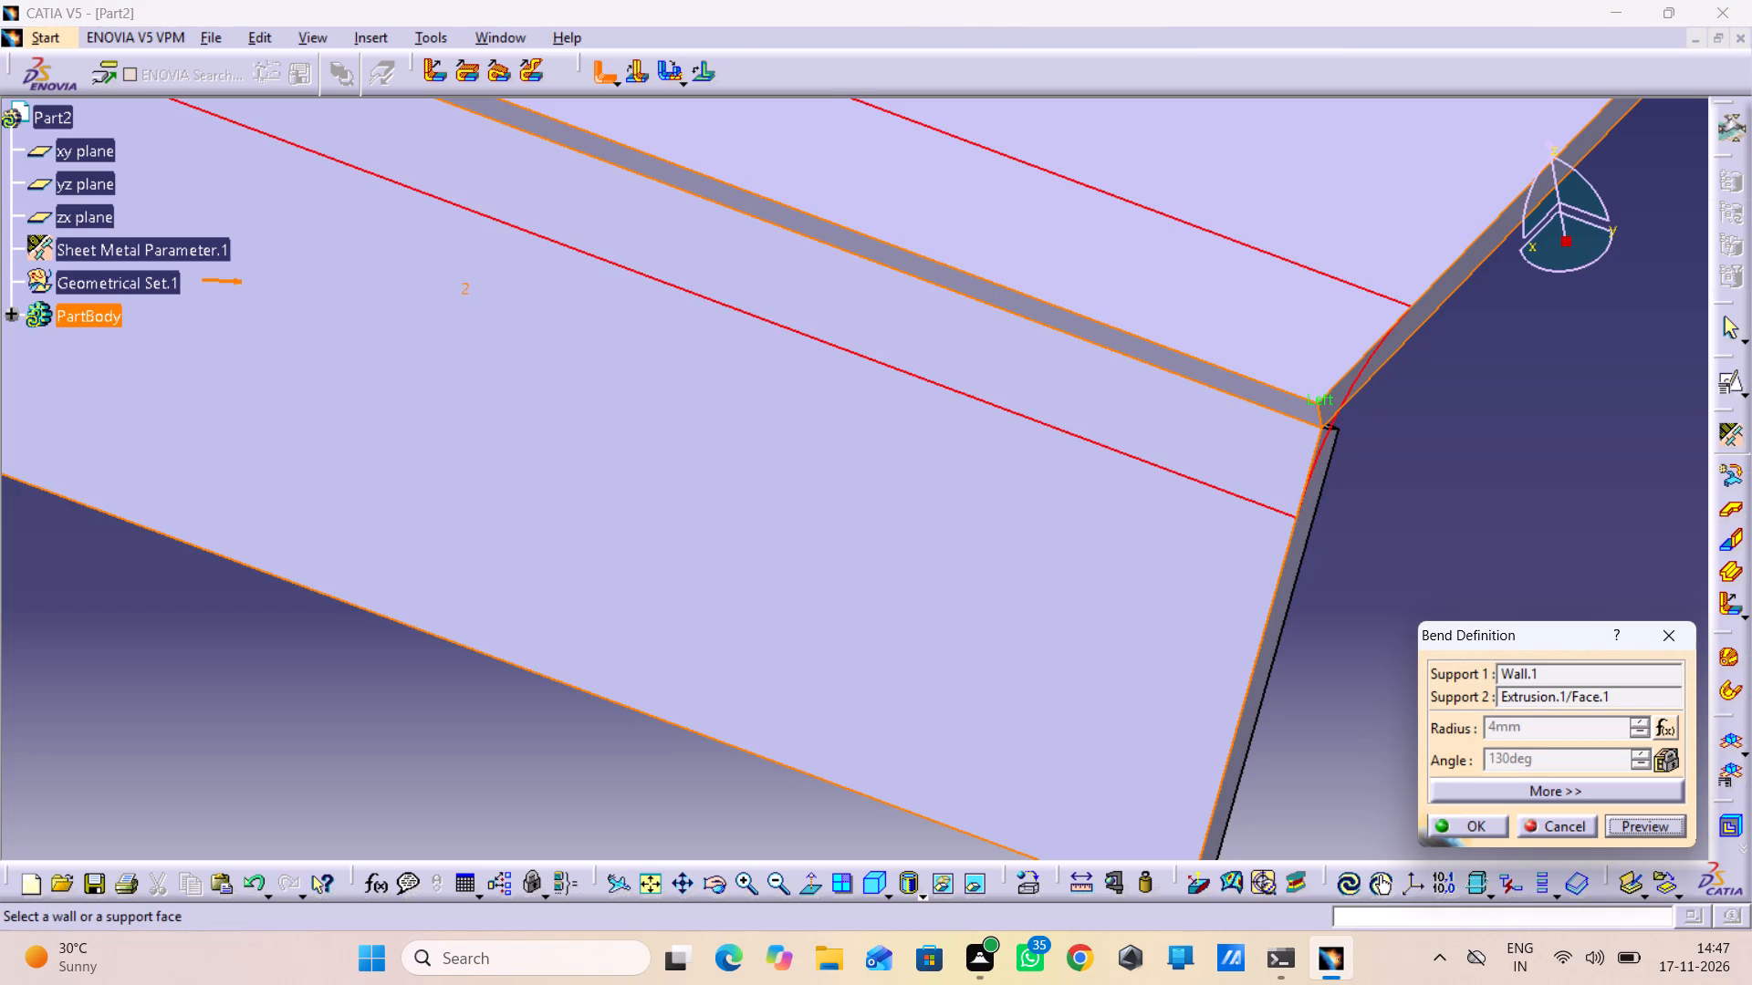
pyautogui.click(1480, 828)
pyautogui.click(1422, 727)
pyautogui.scroll(-1, 1422, 727)
pyautogui.moveTo(1422, 727); pyautogui.dragTo(1390, 874, button='middle')
pyautogui.rightClick(1422, 727)
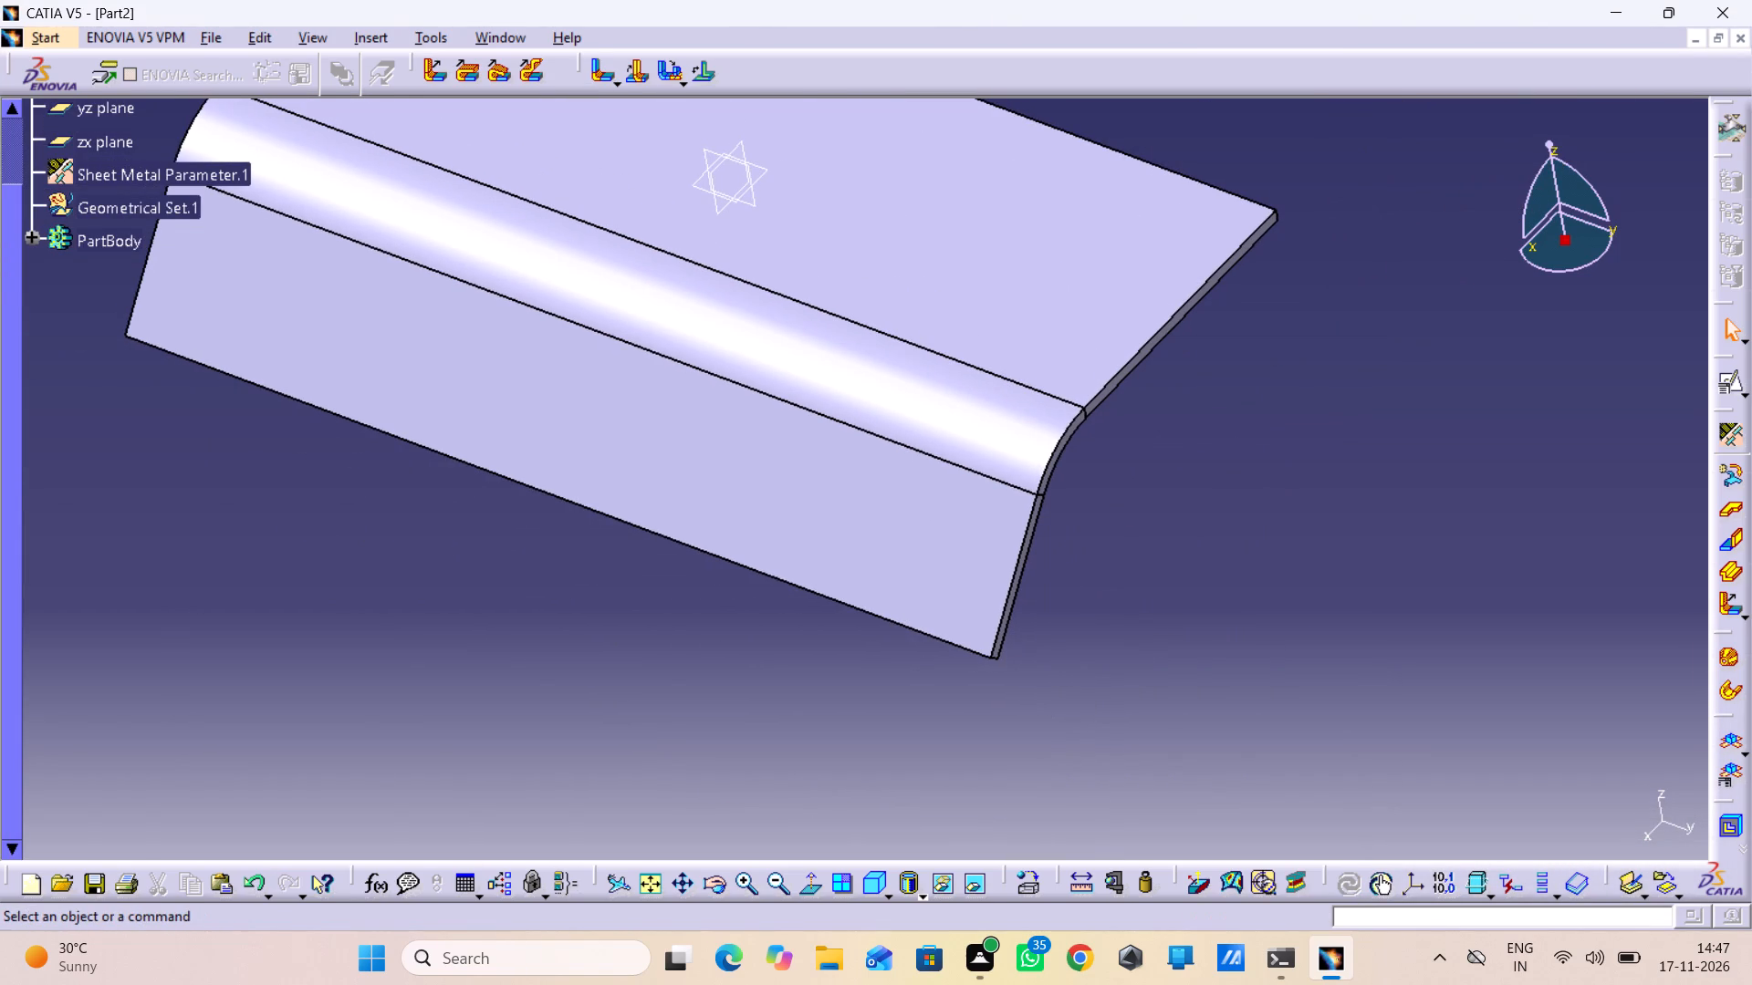
# Review the cylindrical bend's definition without changing it, and inspect the bend from the other side.
pyautogui.click(1008, 430)
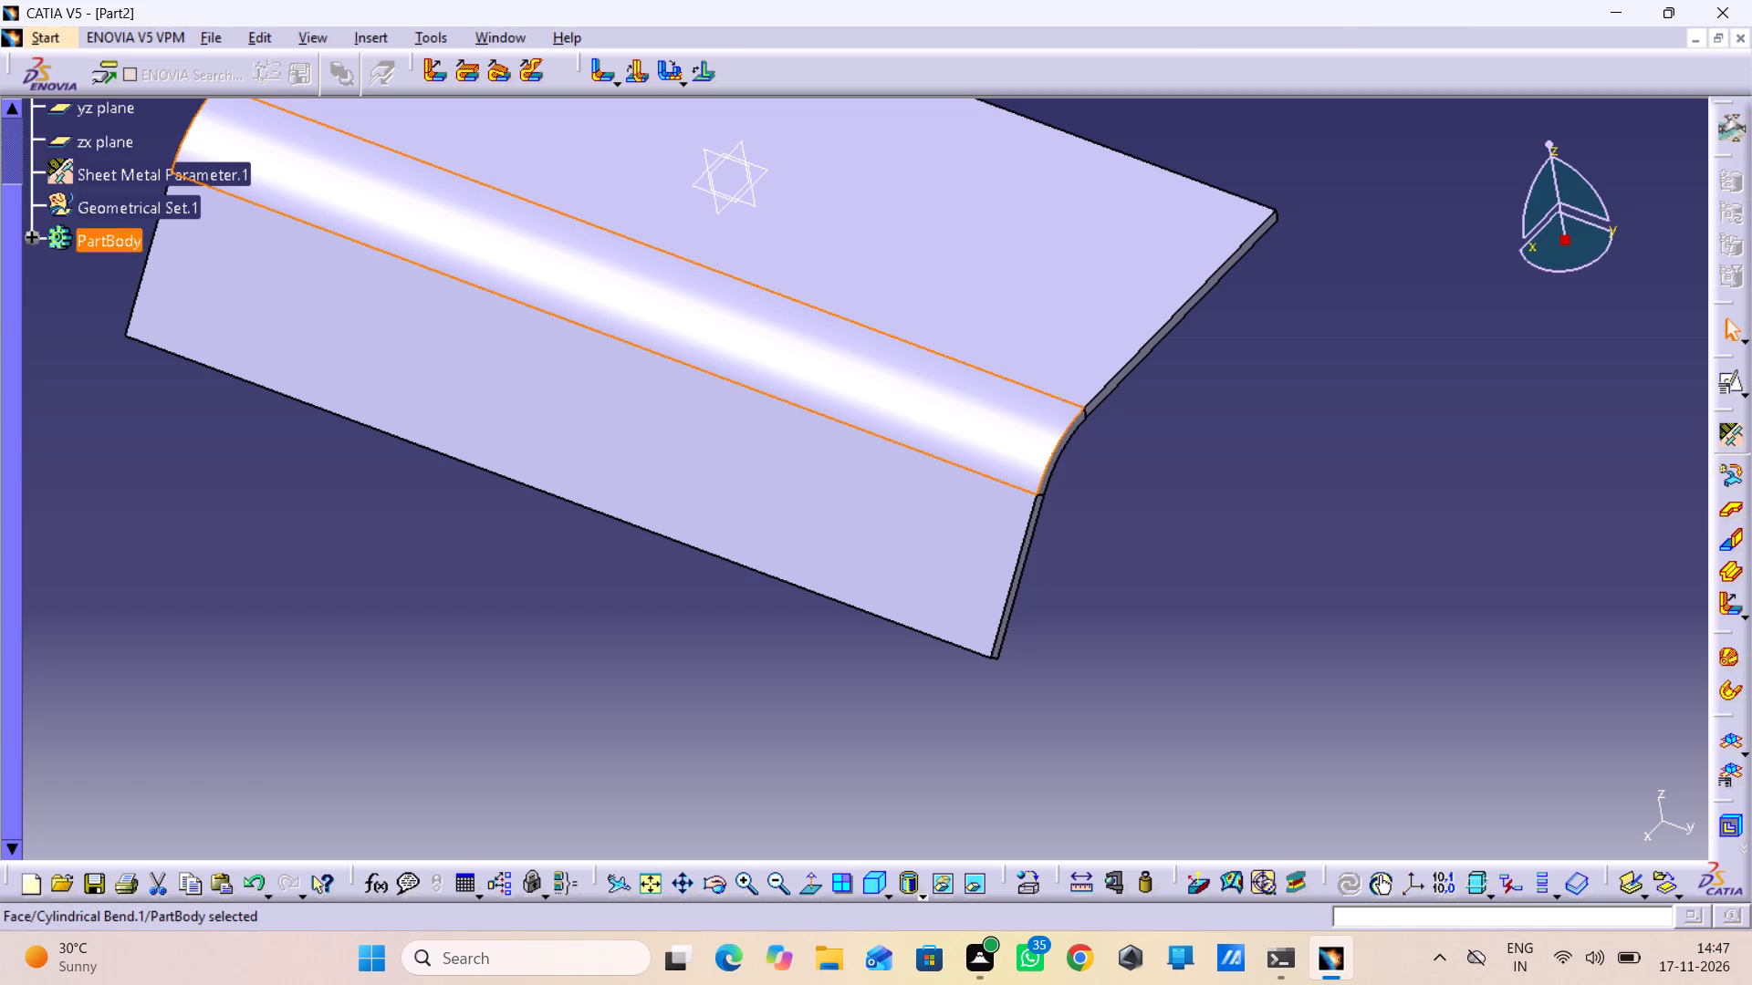
pyautogui.doubleClick(1008, 430)
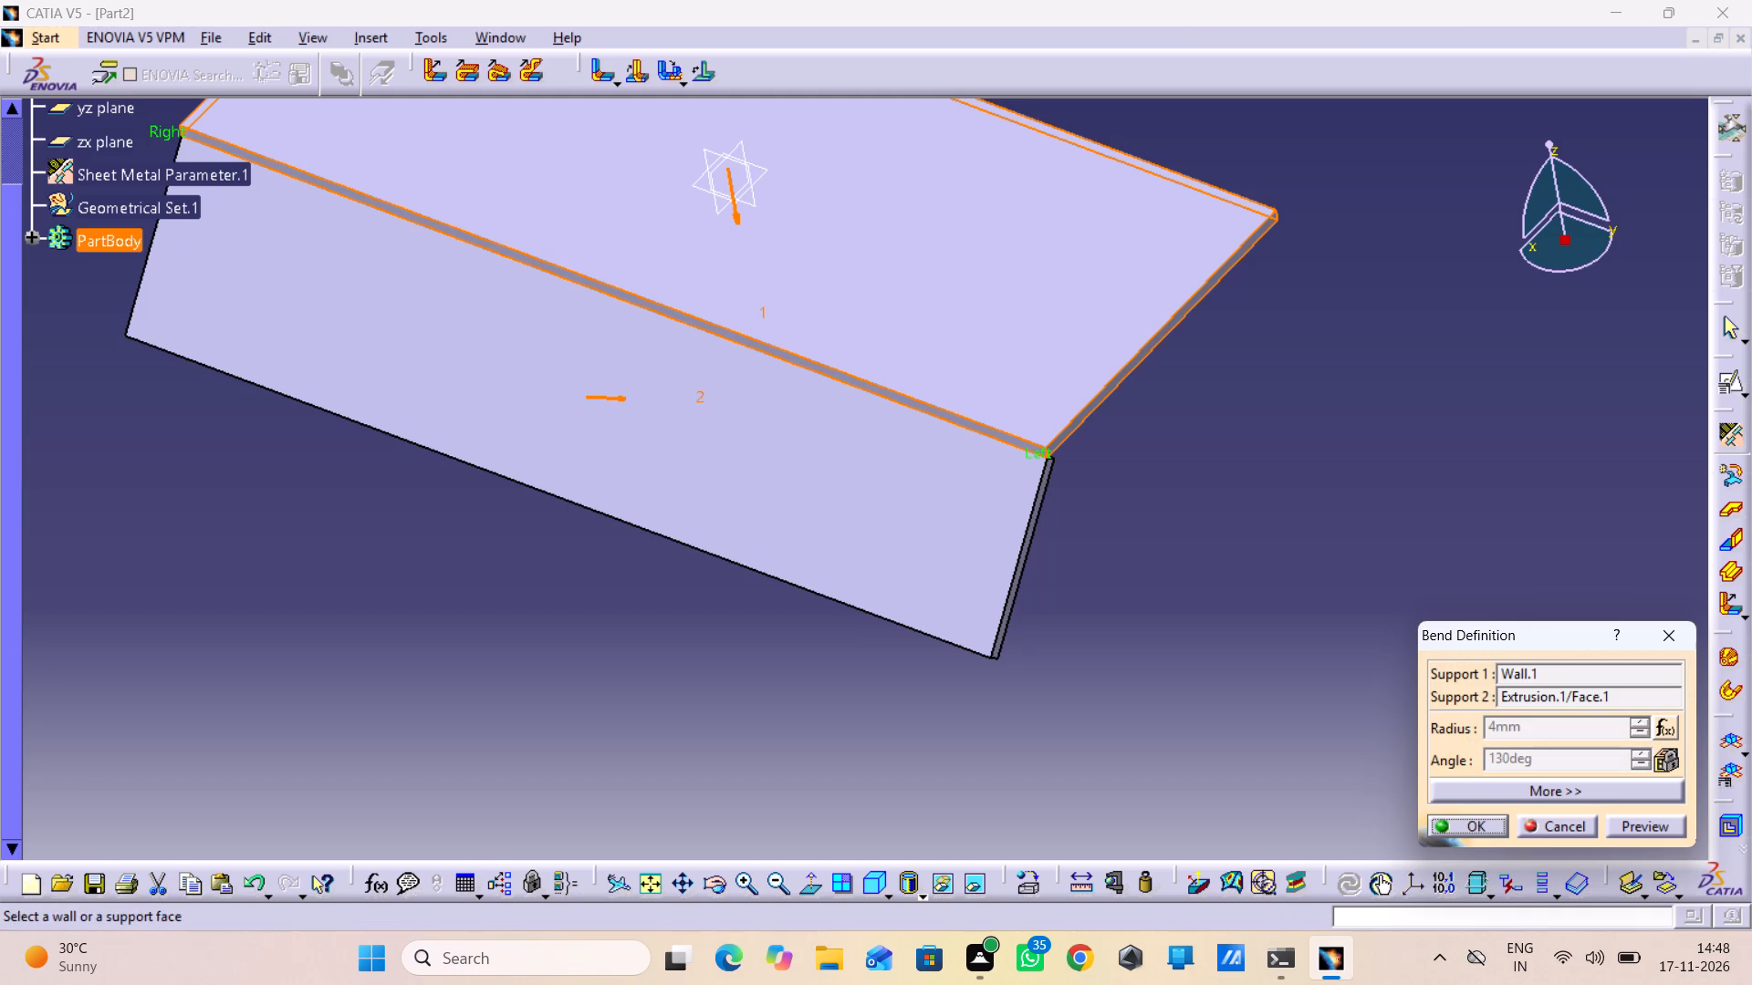
pyautogui.click(1677, 640)
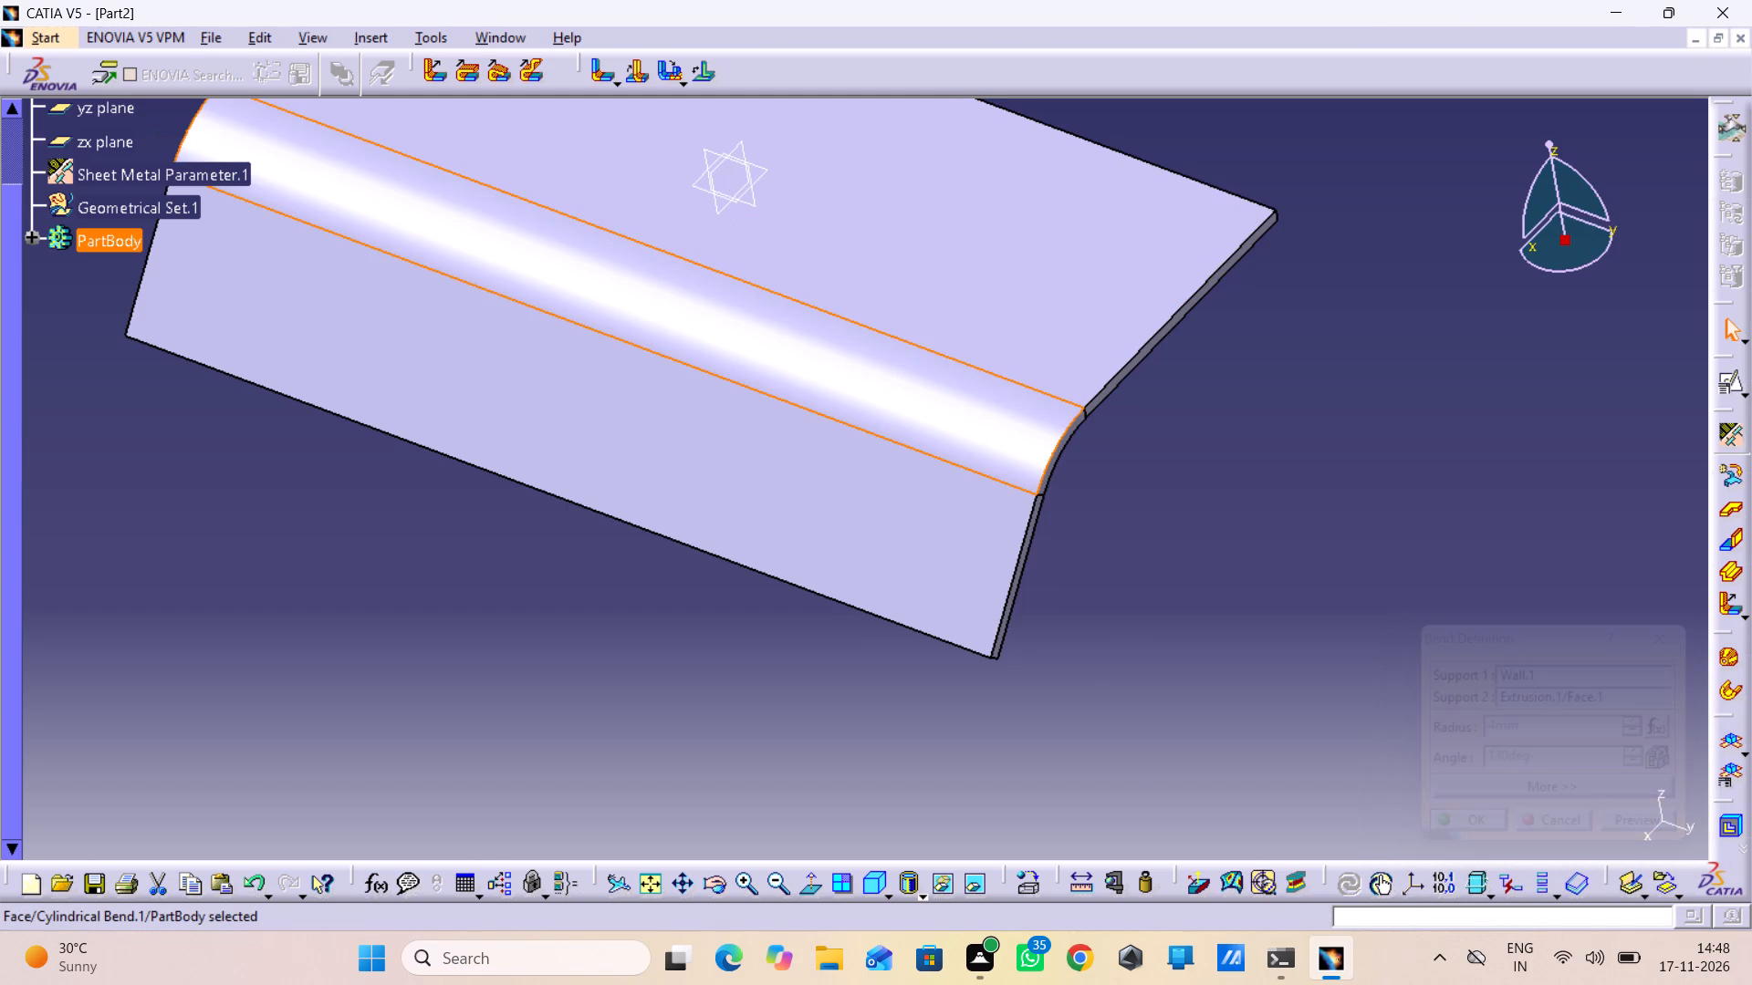
pyautogui.moveTo(476, 461); pyautogui.dragTo(1121, 602, button='middle')
pyautogui.moveTo(476, 461); pyautogui.dragTo(1121, 602, button='right')
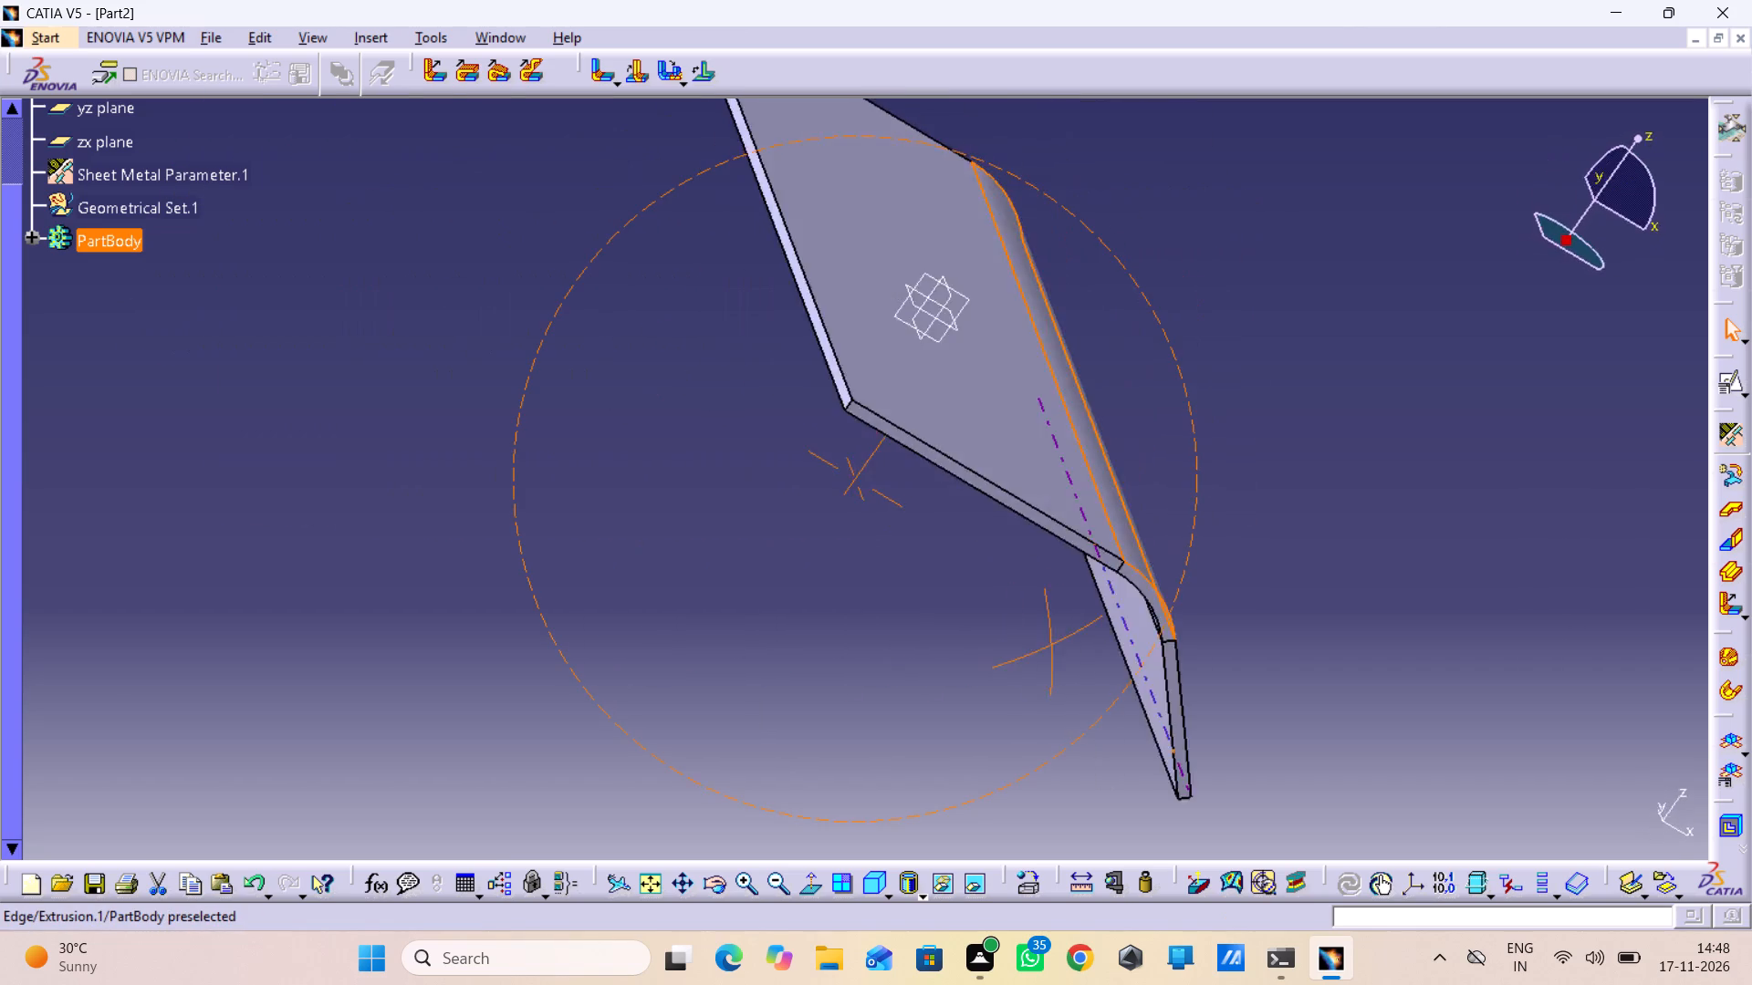
pyautogui.moveTo(1121, 602); pyautogui.dragTo(962, 543, button='right')
pyautogui.moveTo(1121, 602); pyautogui.dragTo(962, 543, button='middle')
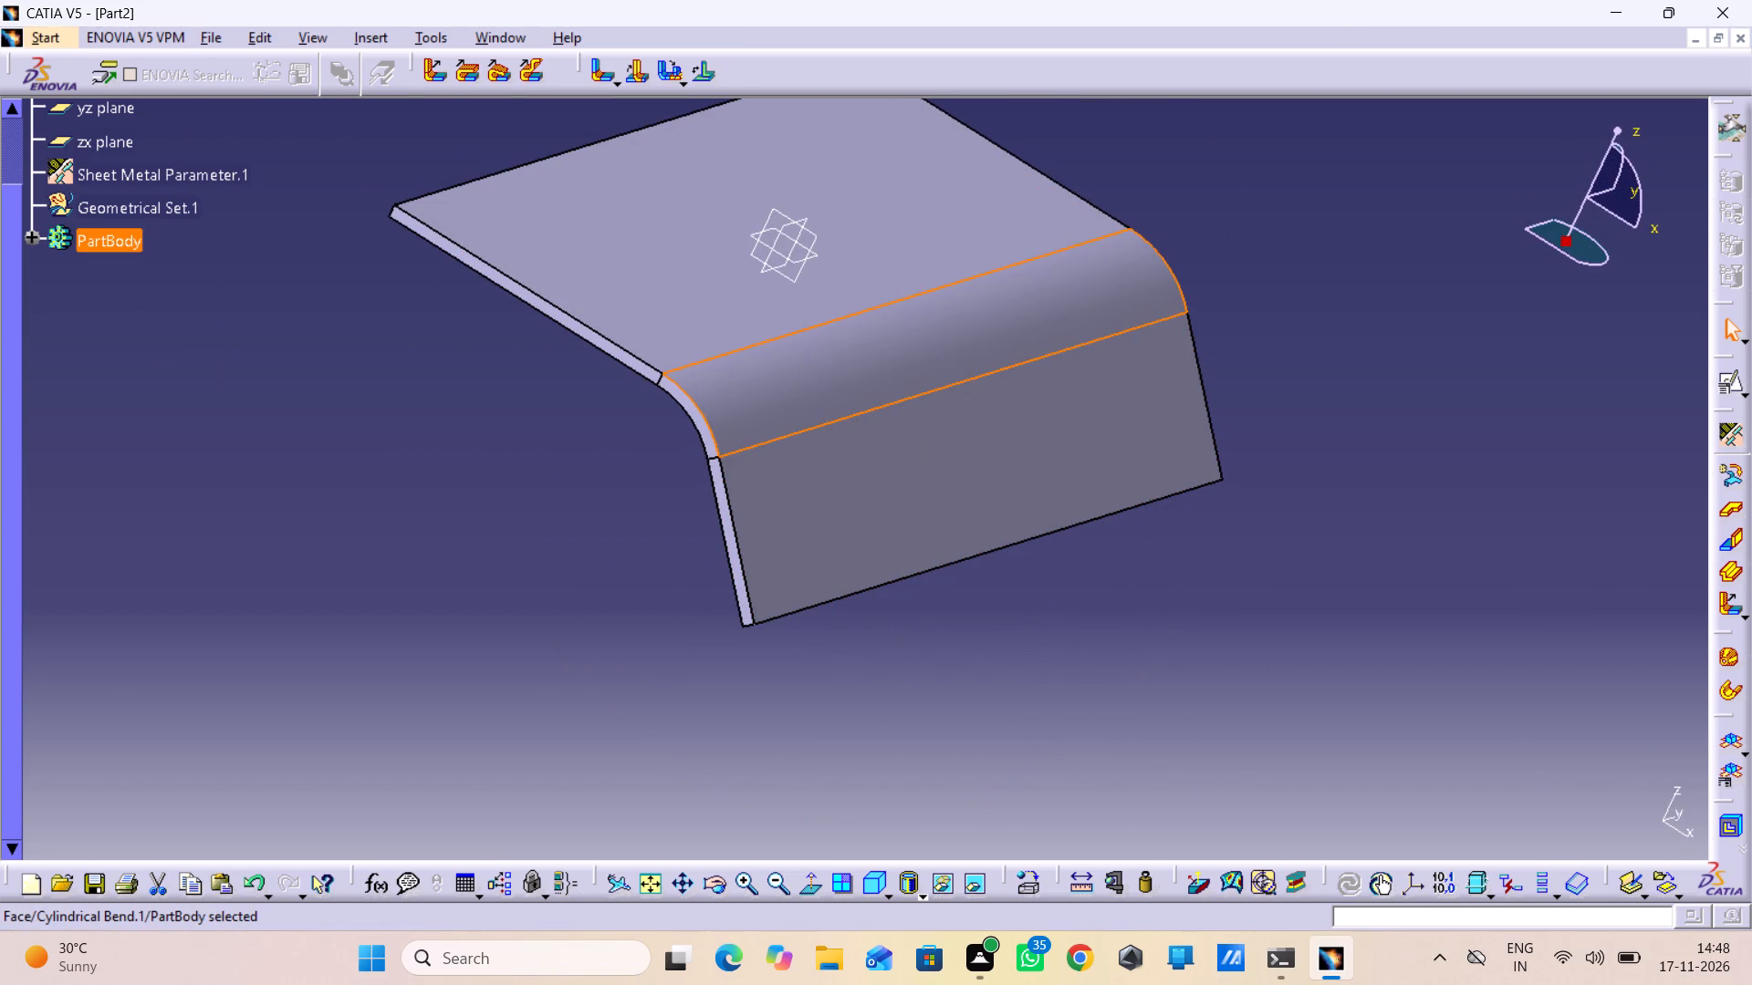
# Open the angled wall's profile sketch, Sketch.2, to examine its dimensions and corner, and exit it.
pyautogui.click(21, 238)
pyautogui.click(29, 233)
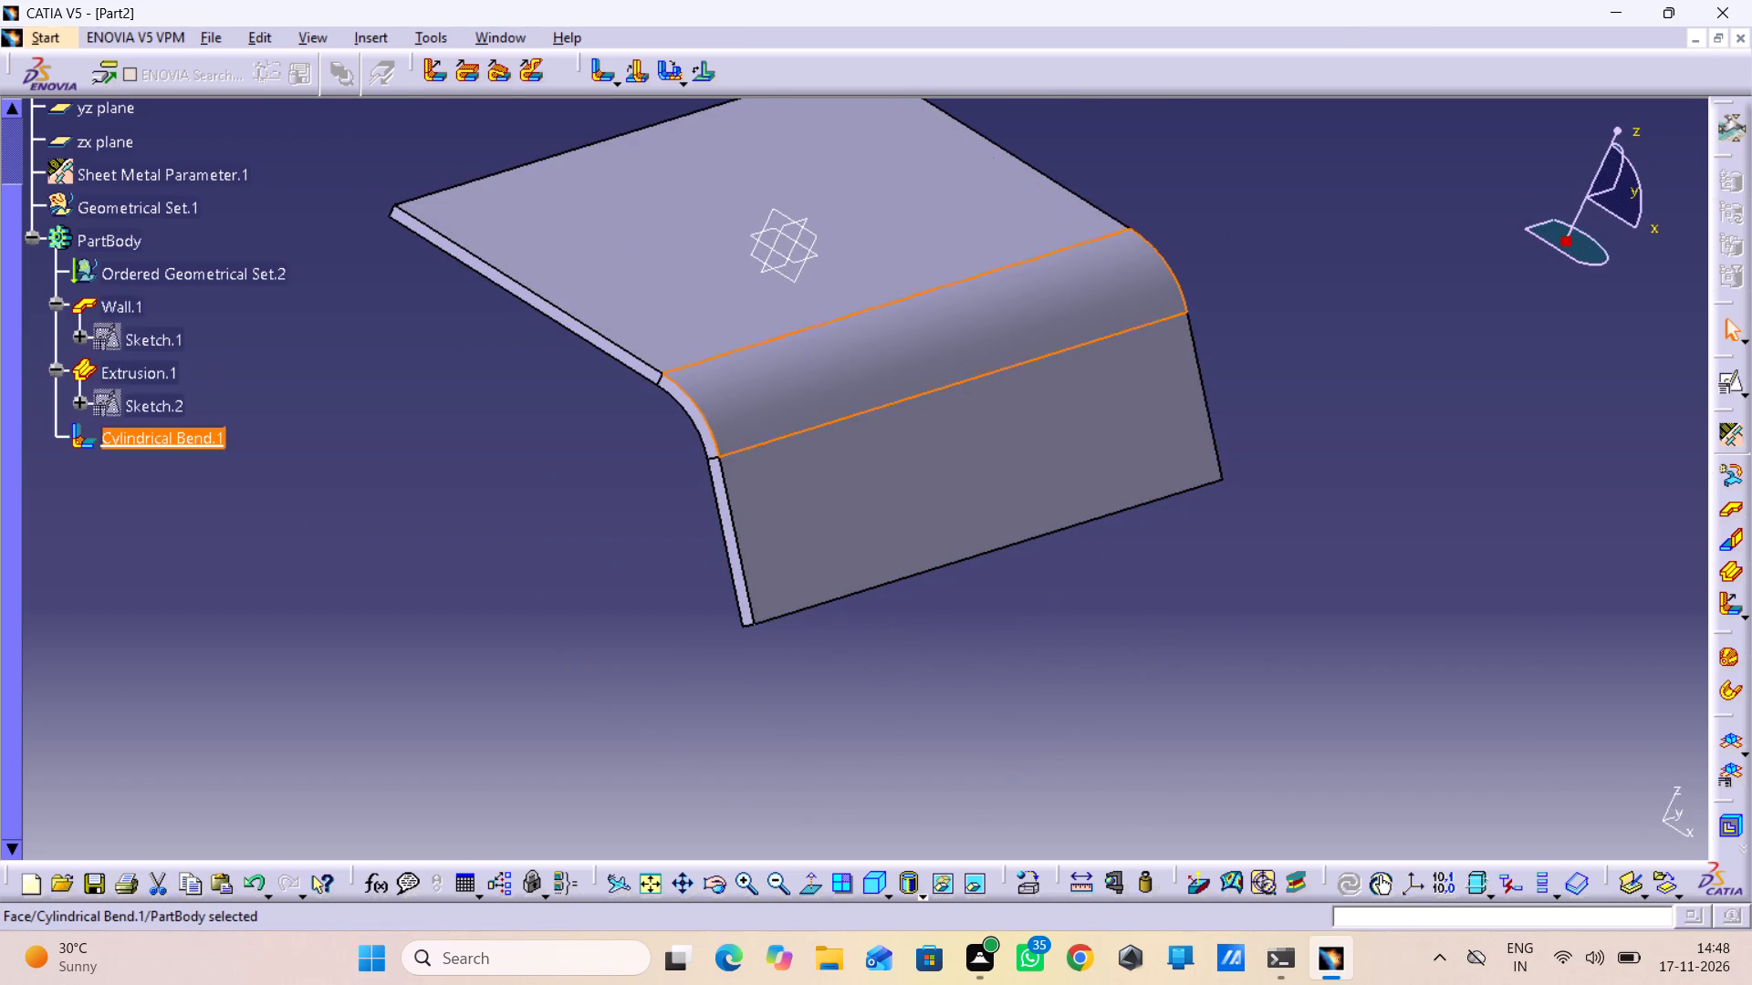
pyautogui.doubleClick(127, 404)
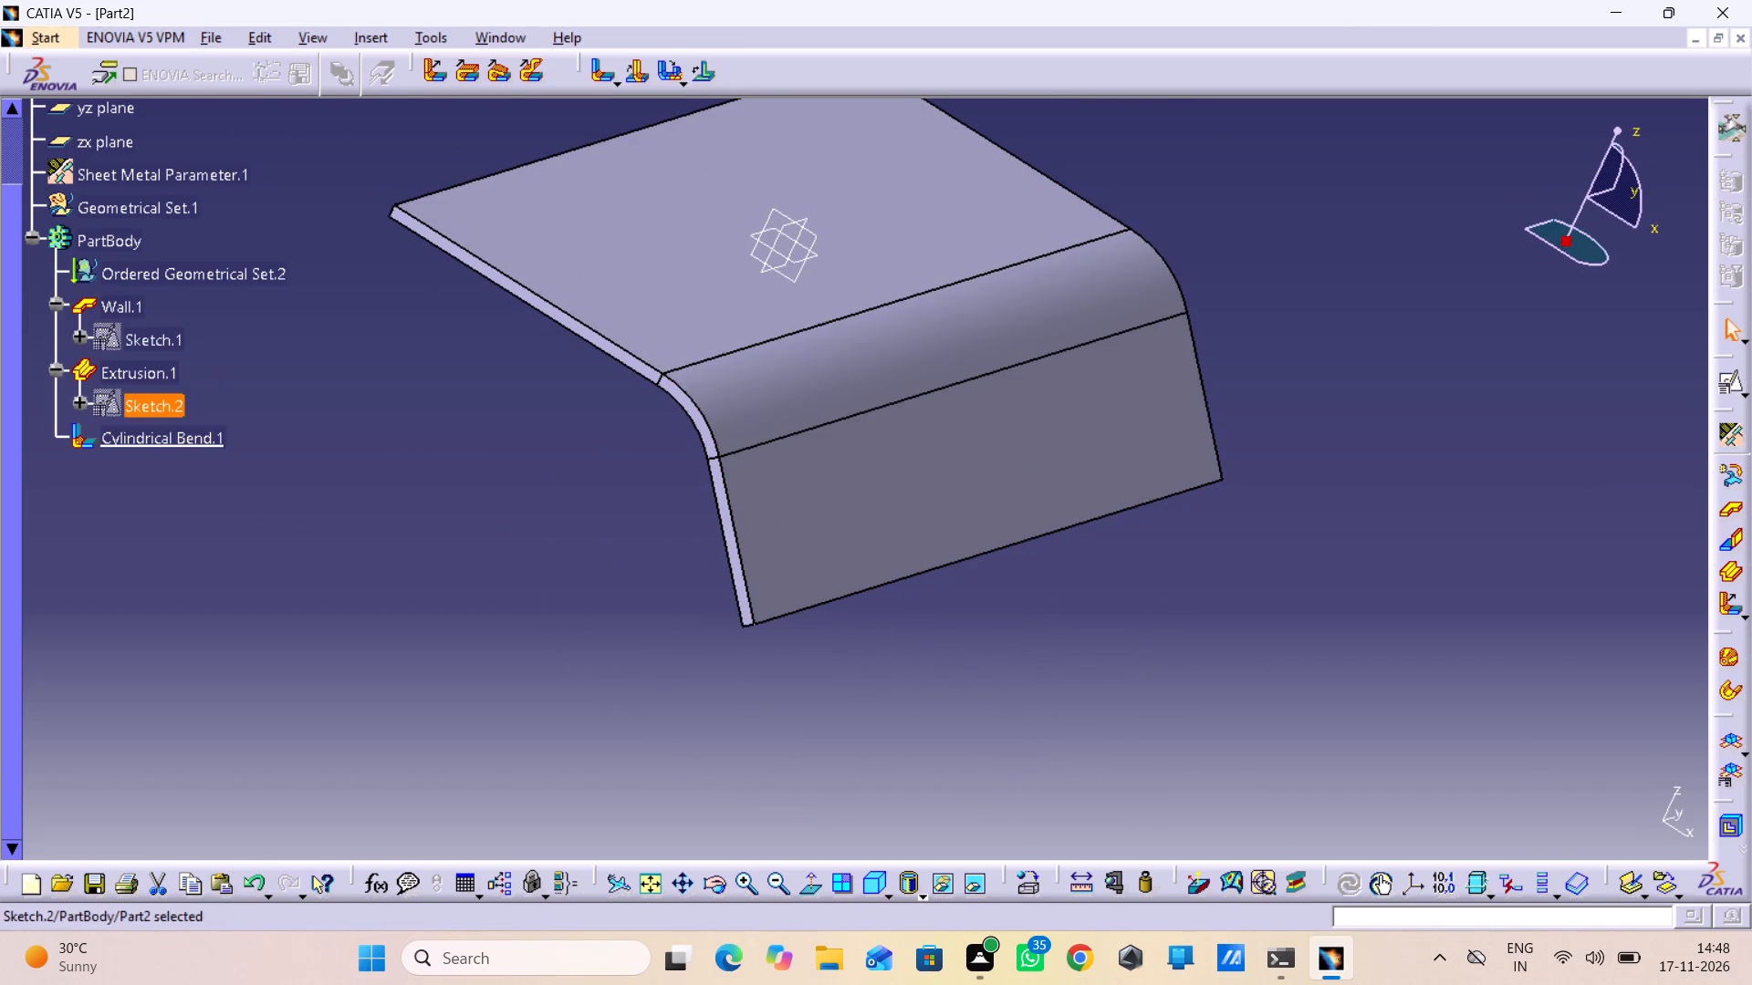
pyautogui.moveTo(905, 316); pyautogui.dragTo(905, 314, button='middle')
pyautogui.rightClick(905, 316)
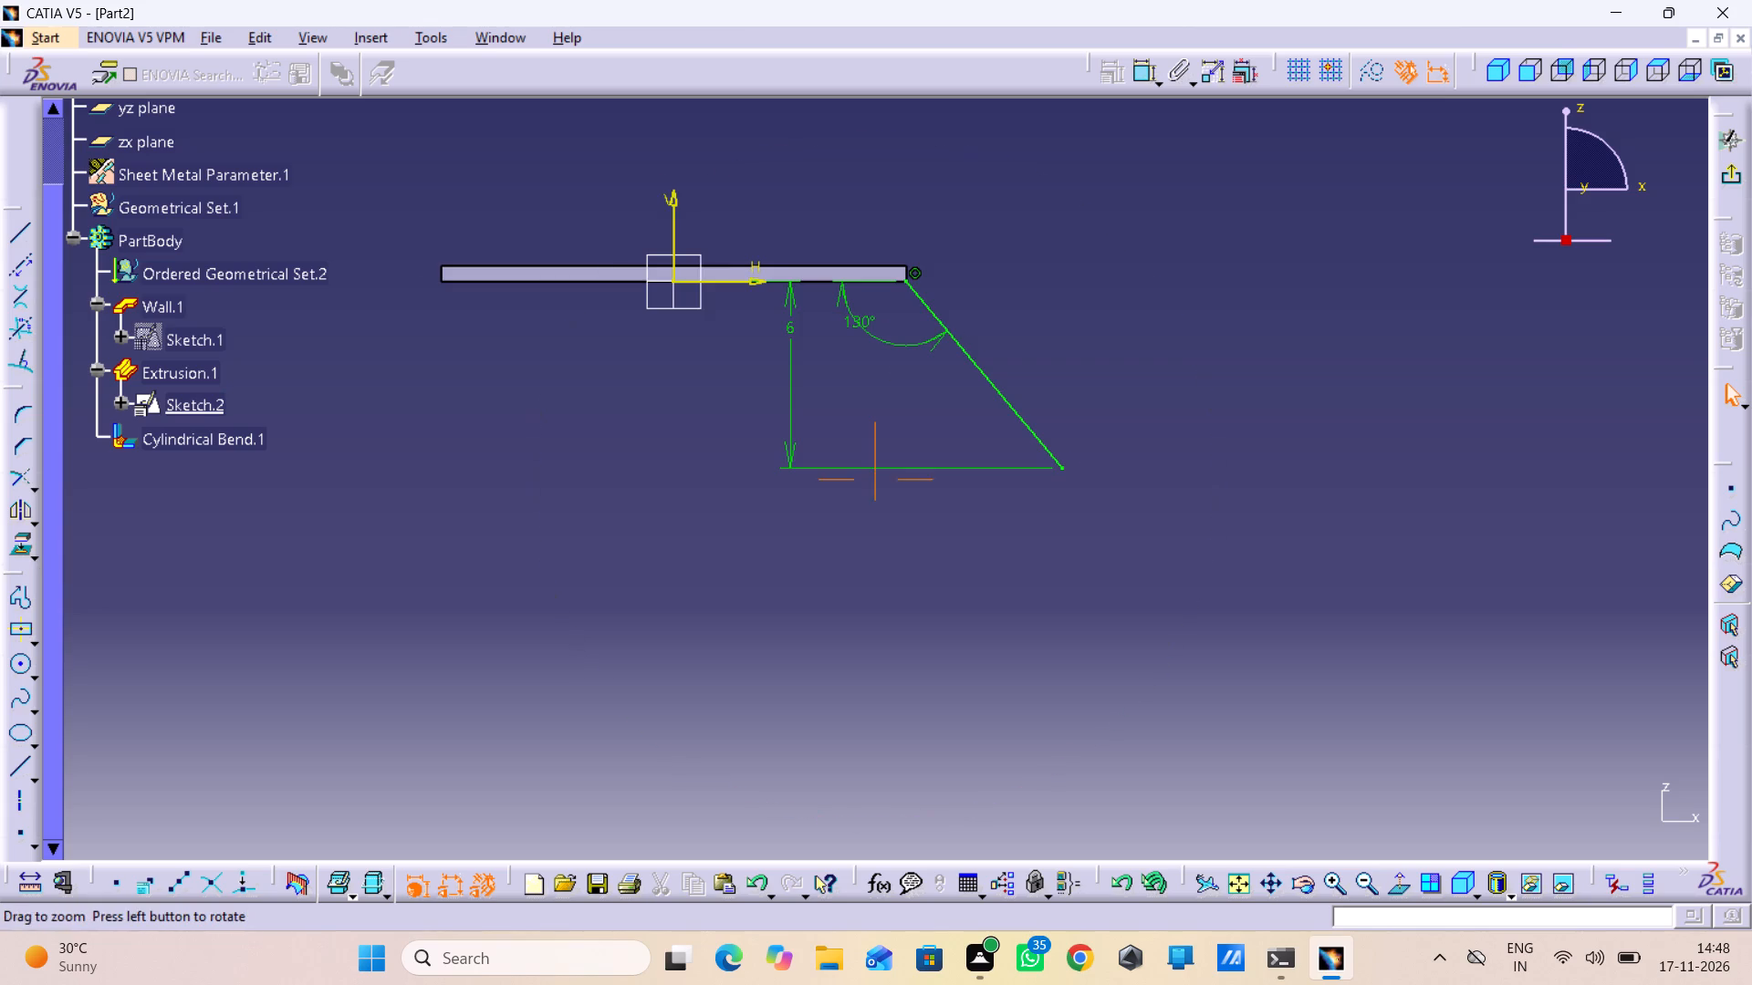
pyautogui.moveTo(905, 314); pyautogui.dragTo(862, 150, button='middle')
pyautogui.moveTo(980, 230); pyautogui.dragTo(780, 665, button='middle')
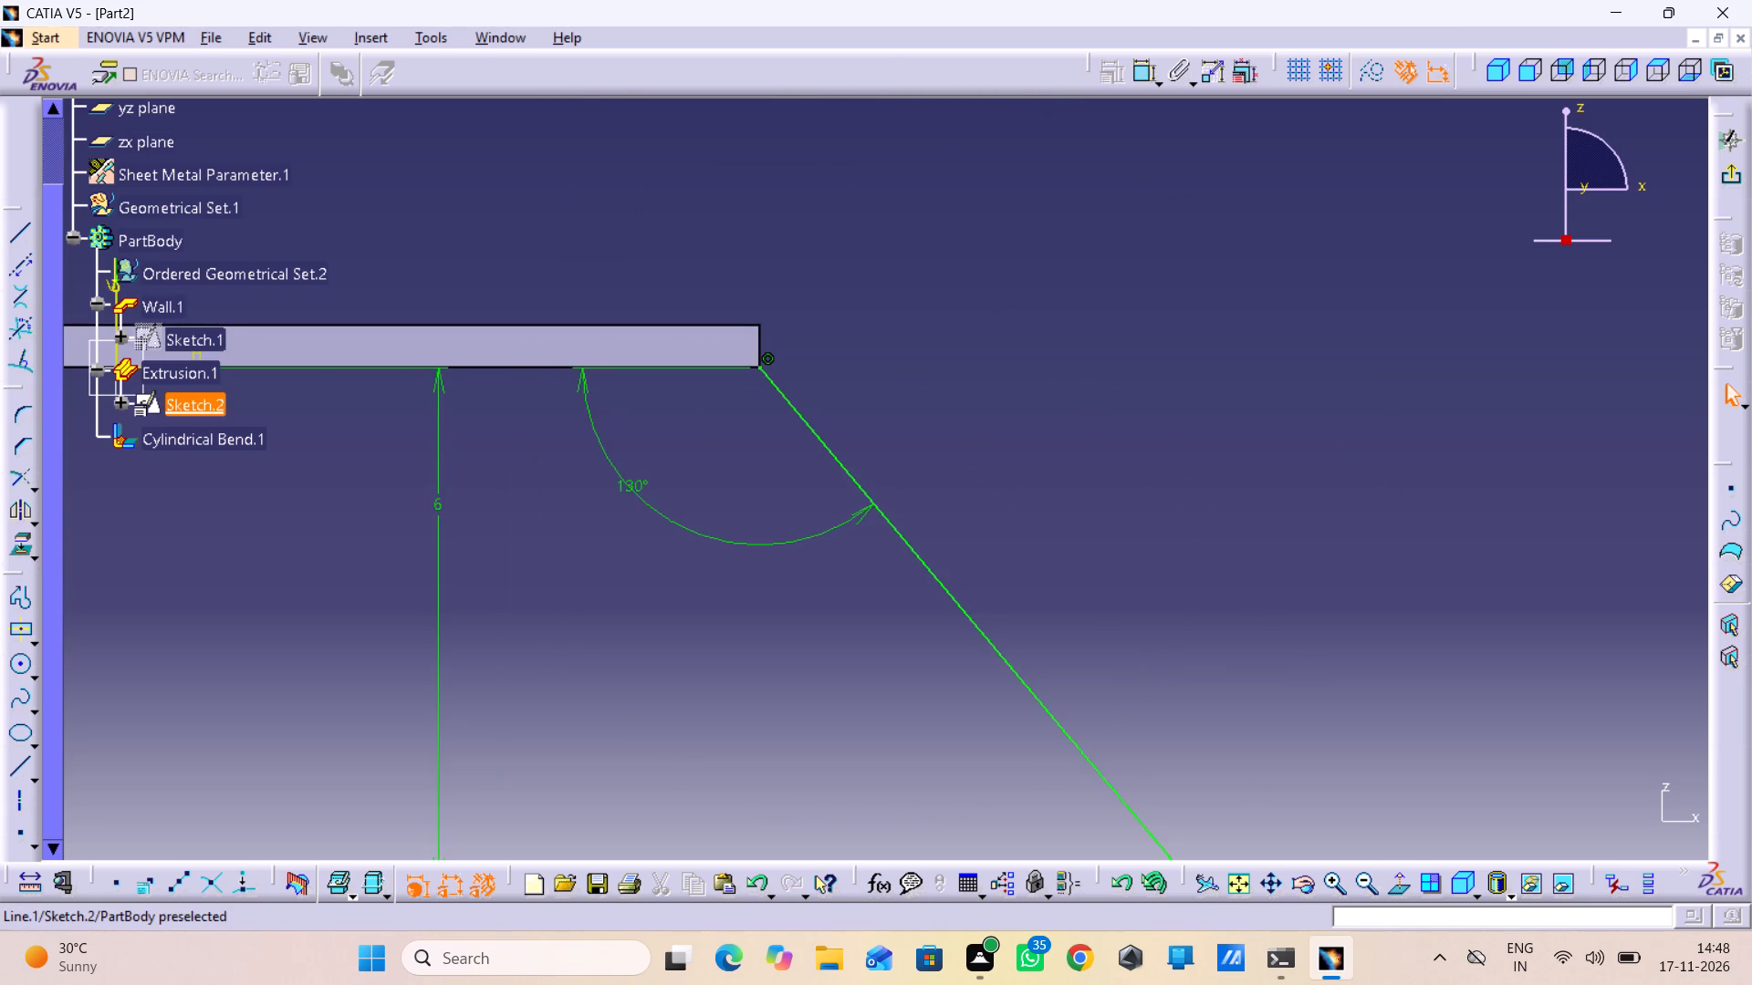
pyautogui.click(1725, 181)
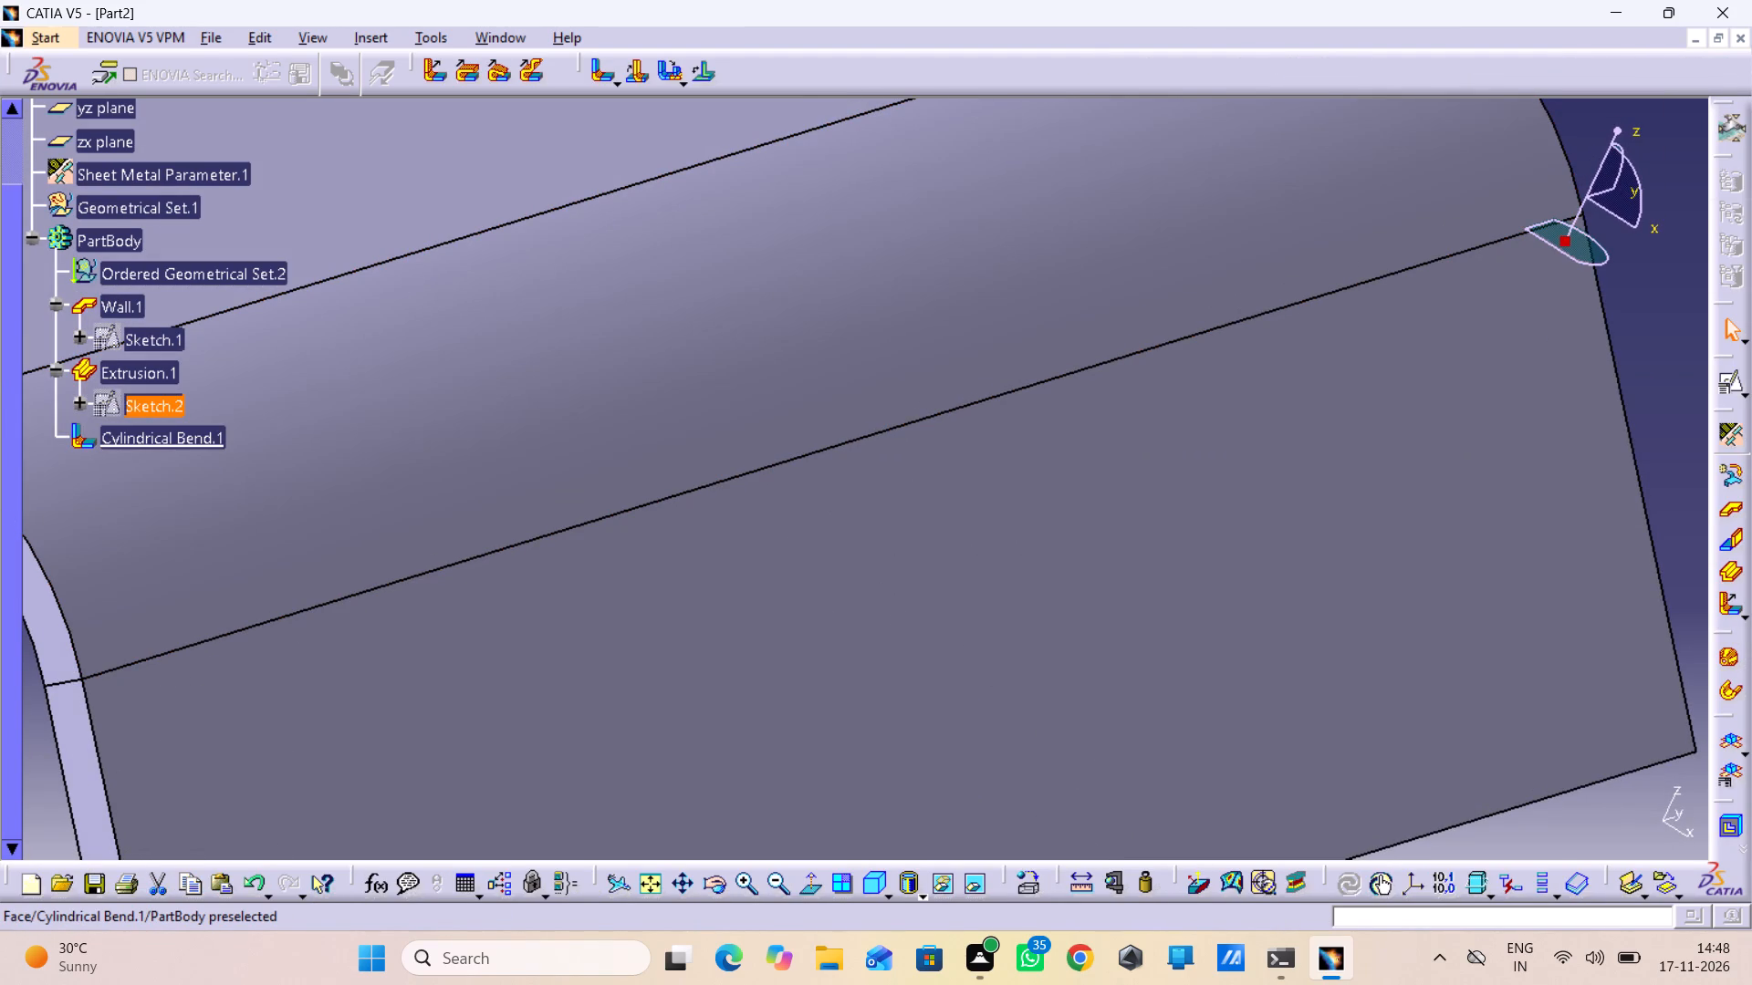
# Delete the cylindrical bend between the base wall and the angled wall.
pyautogui.rightClick(131, 438)
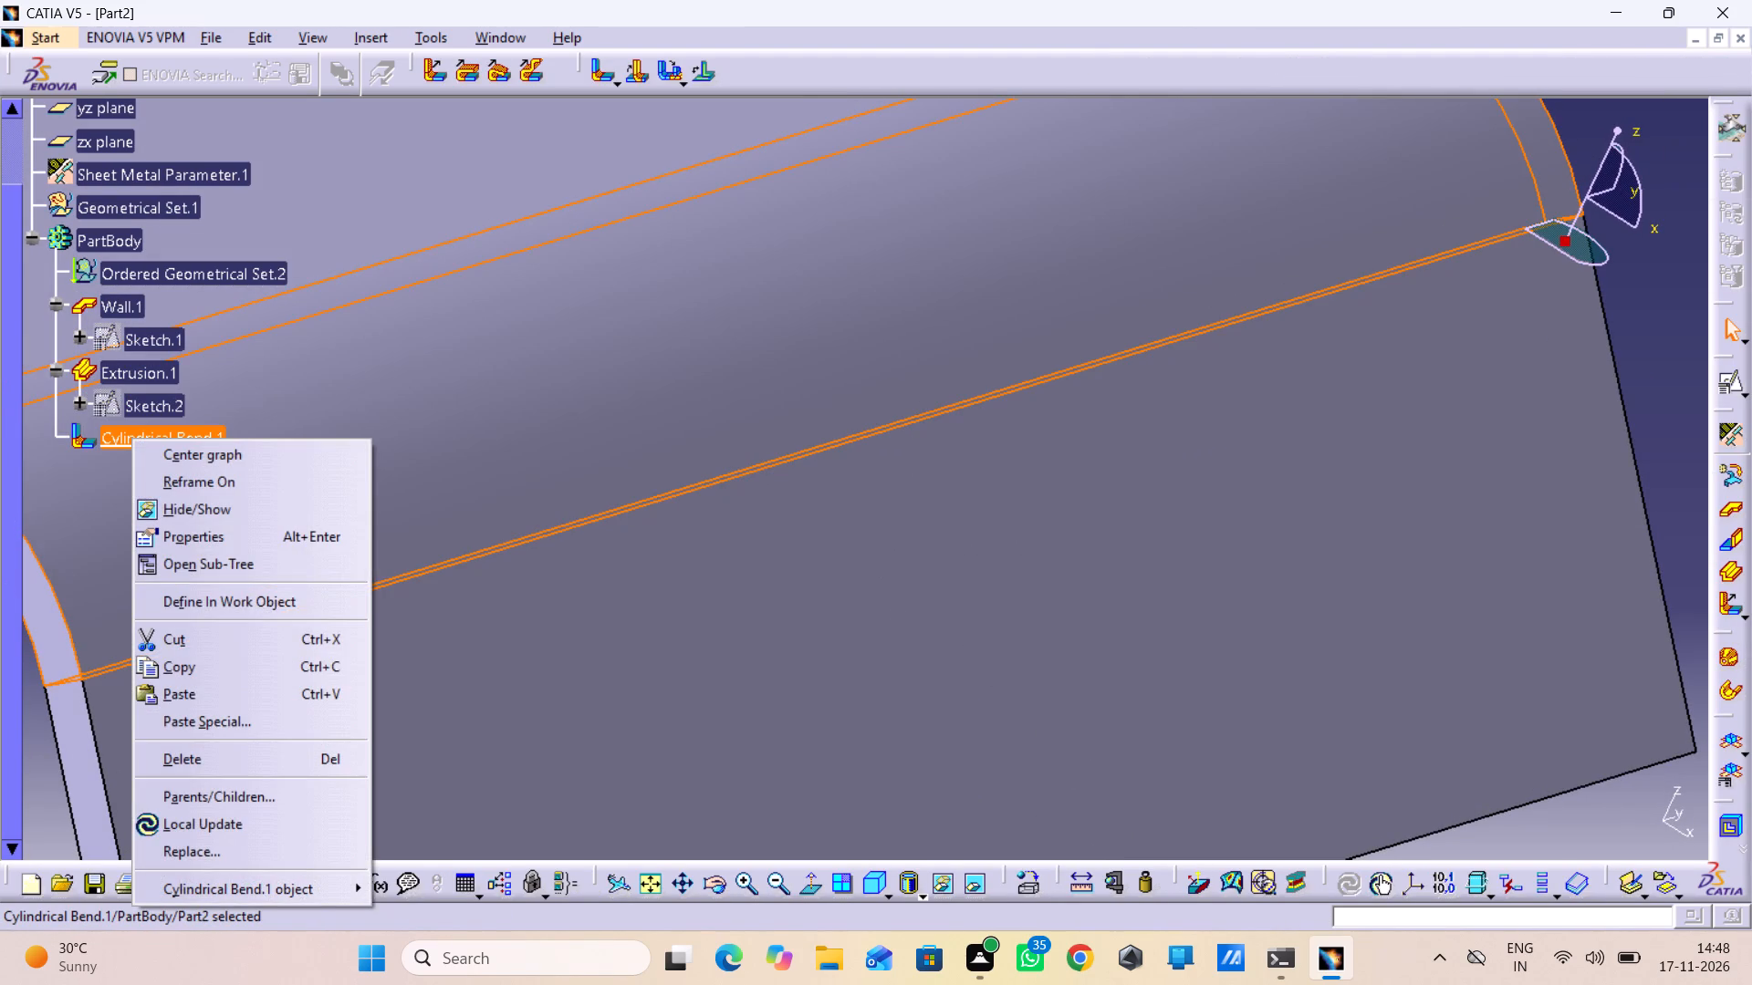
pyautogui.click(212, 756)
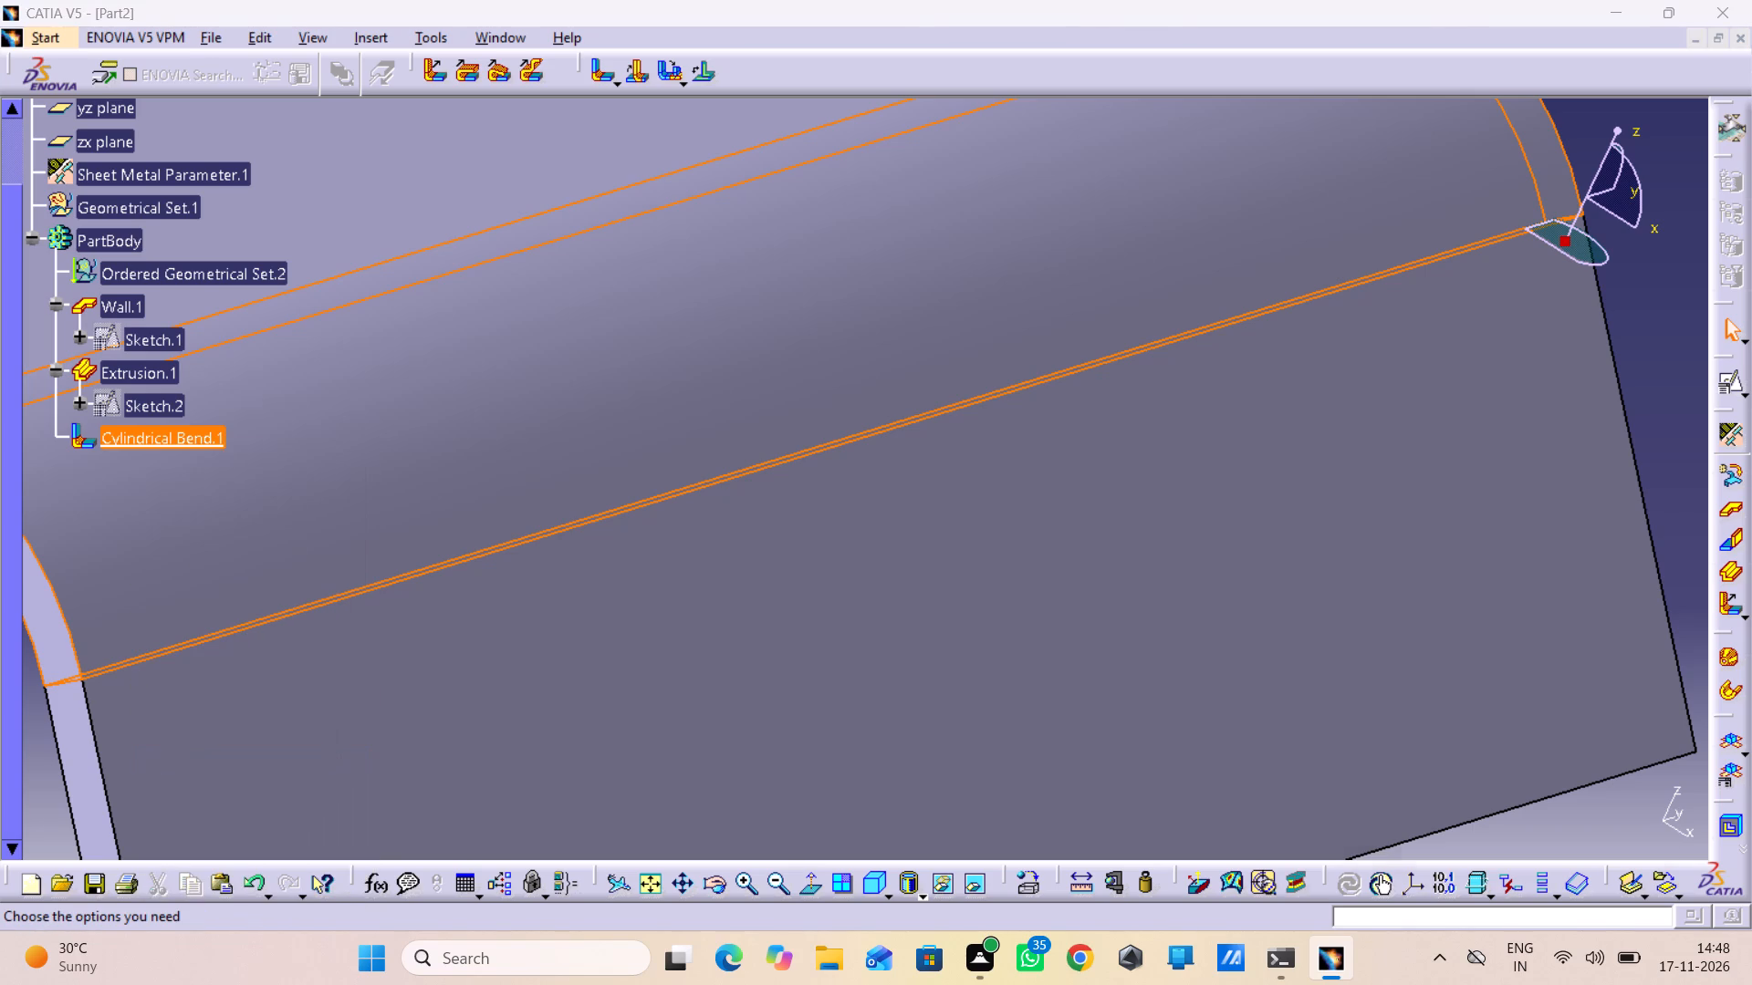
pyautogui.click(1544, 818)
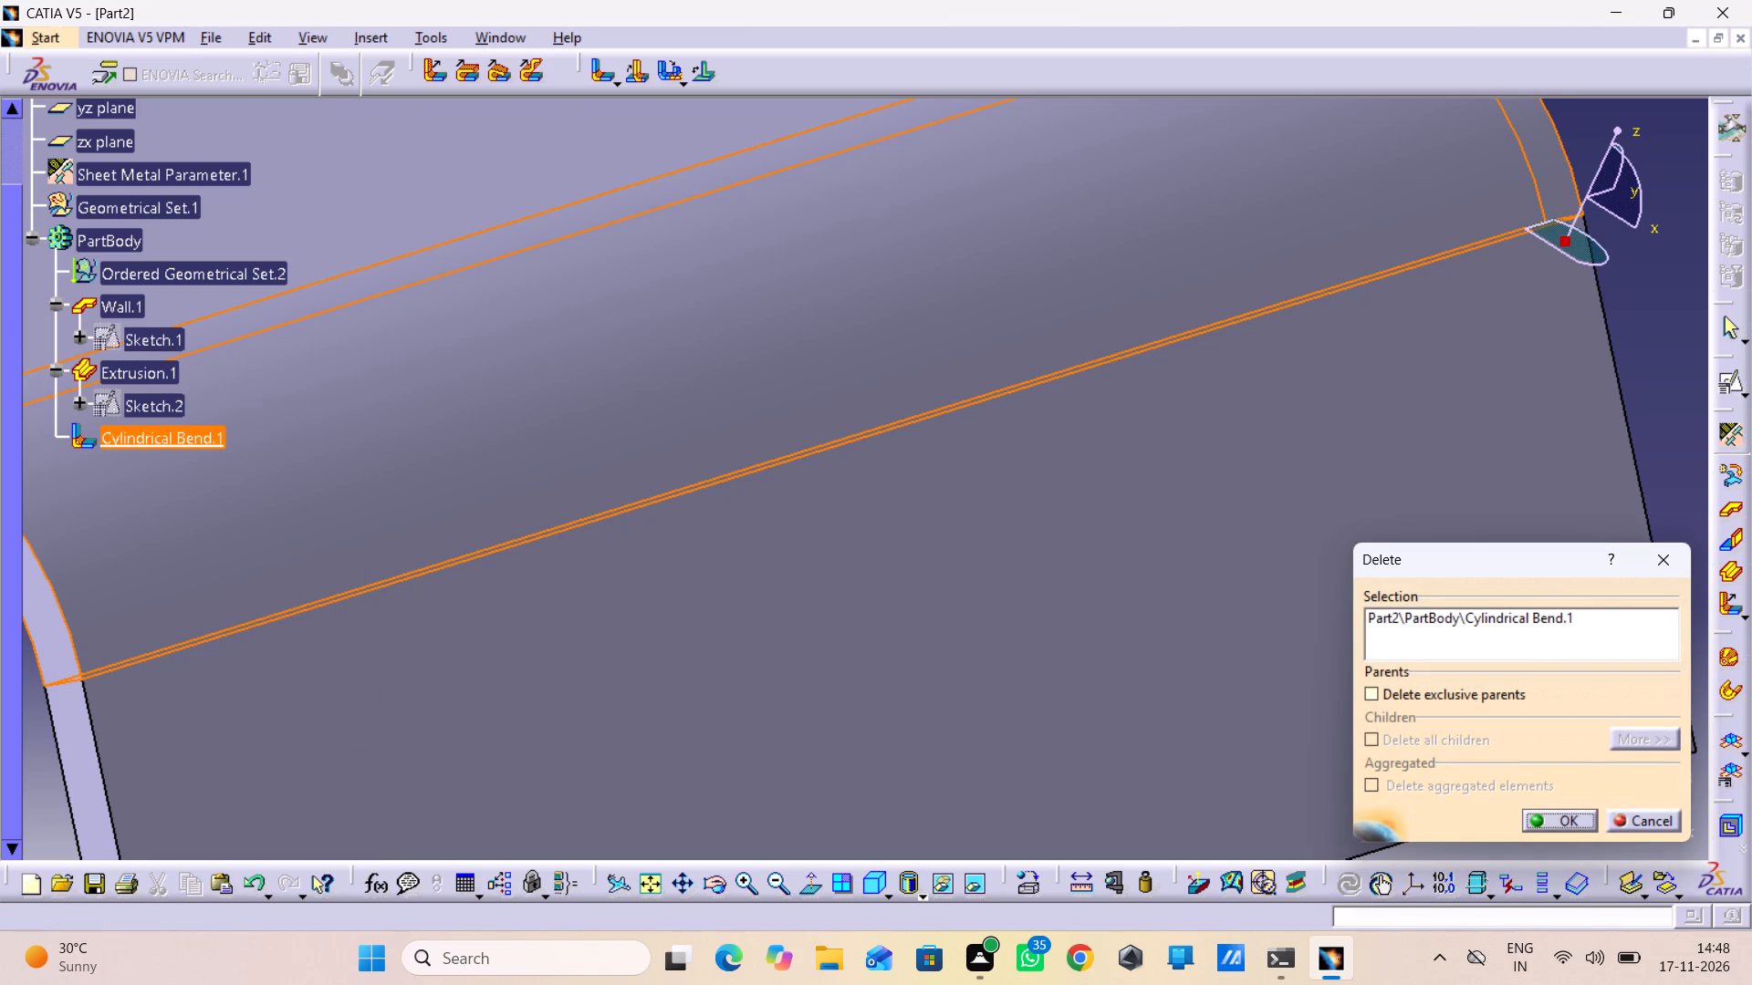
# Open the base wall's definition to check its profile and material direction, and leave it without changes.
pyautogui.moveTo(671, 641); pyautogui.dragTo(845, 603, button='middle')
pyautogui.moveTo(671, 641); pyautogui.dragTo(845, 603, button='right')
pyautogui.moveTo(711, 517); pyautogui.dragTo(582, 531, button='middle')
pyautogui.moveTo(711, 517); pyautogui.dragTo(582, 531, button='right')
pyautogui.moveTo(581, 533); pyautogui.dragTo(919, 577, button='middle')
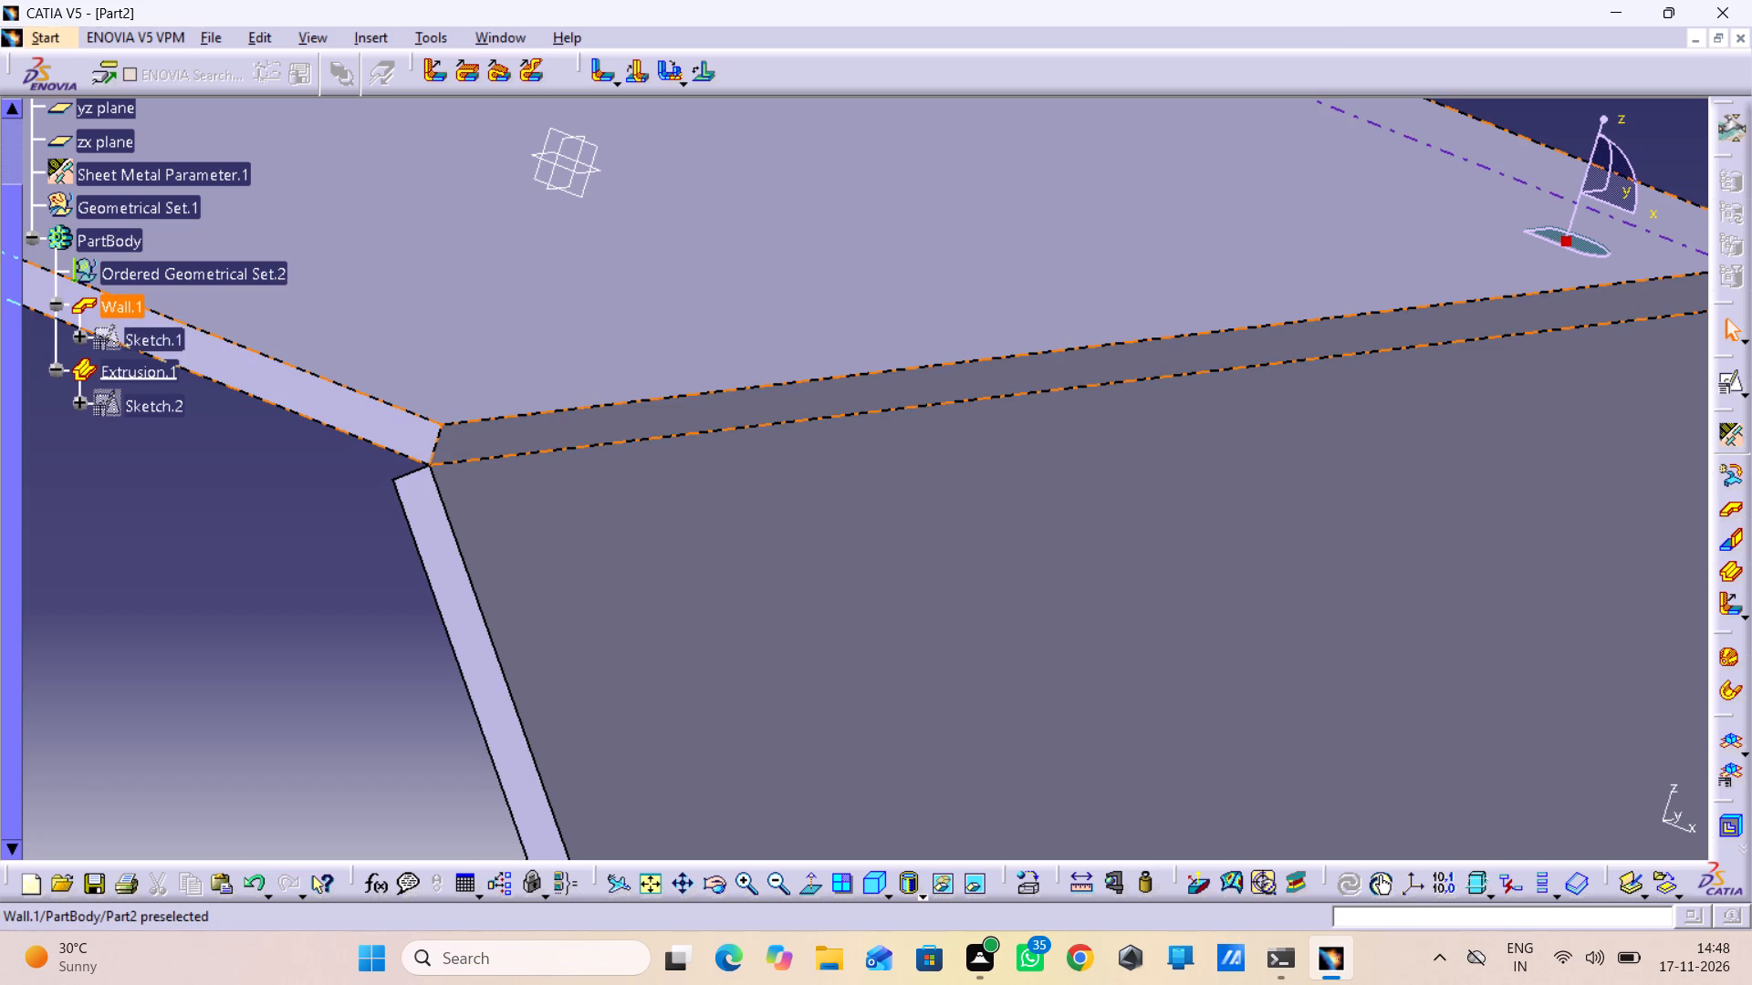
pyautogui.doubleClick(128, 303)
pyautogui.moveTo(594, 555); pyautogui.dragTo(624, 659, button='middle')
pyautogui.rightClick(594, 555)
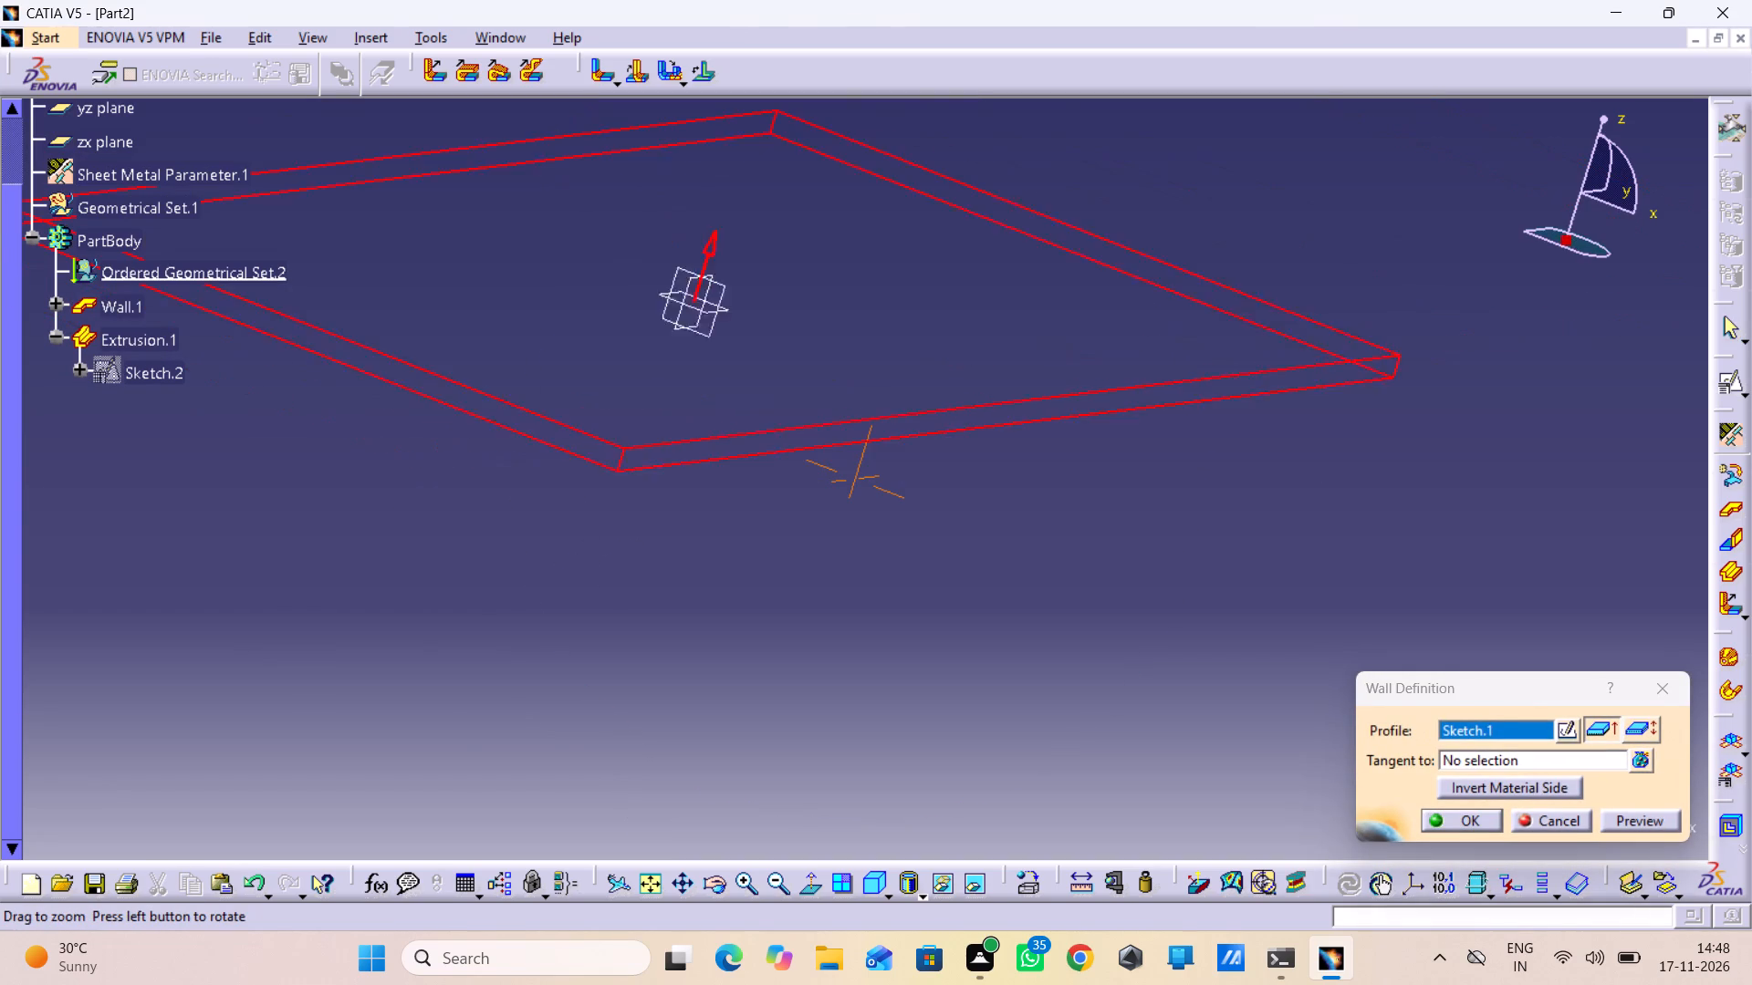
pyautogui.moveTo(624, 659); pyautogui.dragTo(646, 737, button='middle')
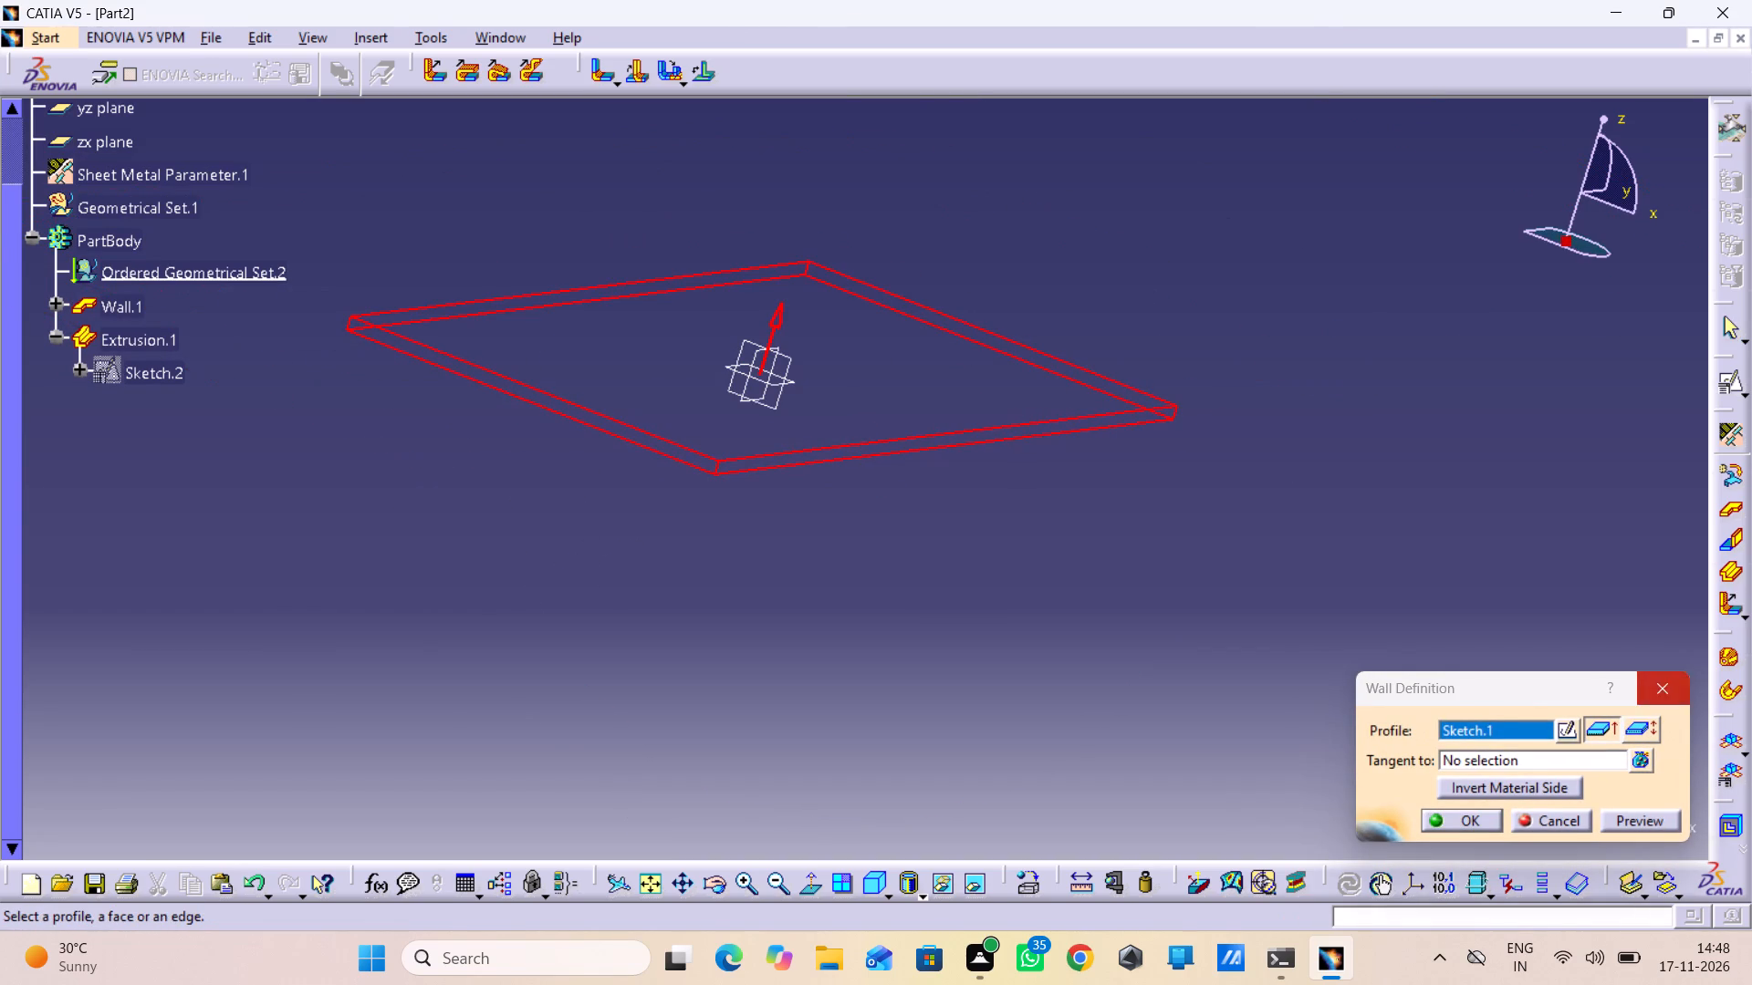
pyautogui.click(1660, 679)
# Flip the material side of the angled extruded wall, keeping its 20 mm mirrored extent.
pyautogui.doubleClick(133, 346)
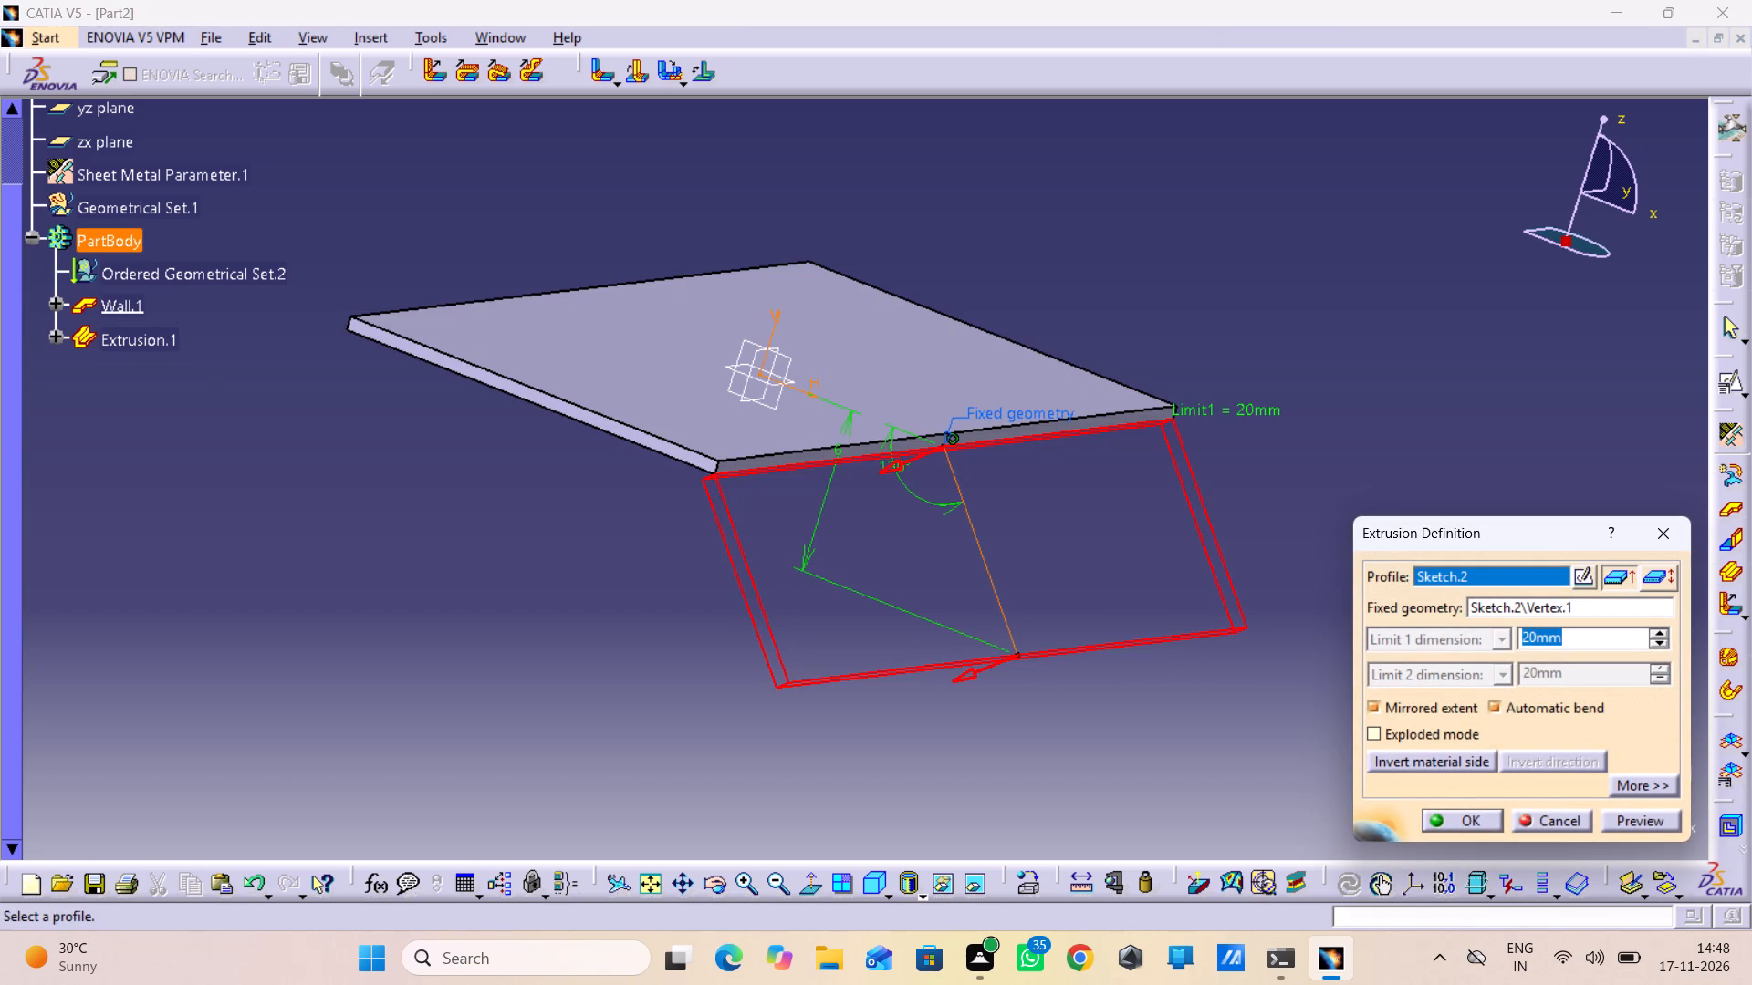
pyautogui.click(962, 679)
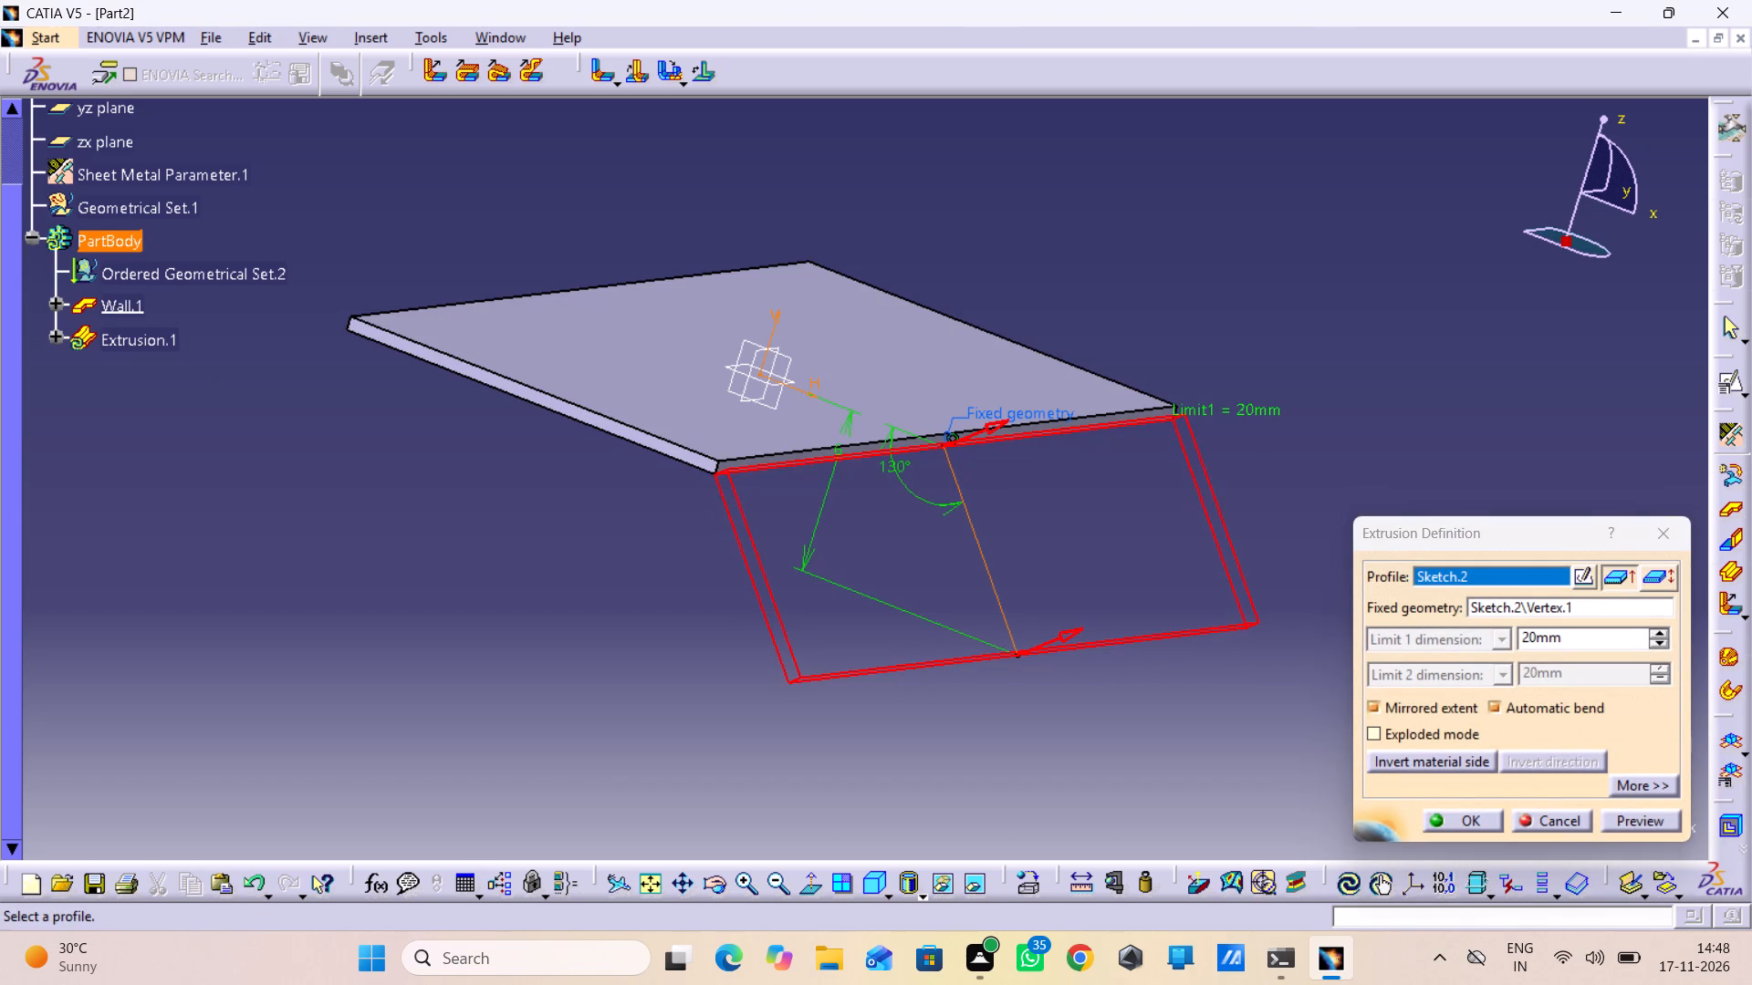
pyautogui.click(1455, 823)
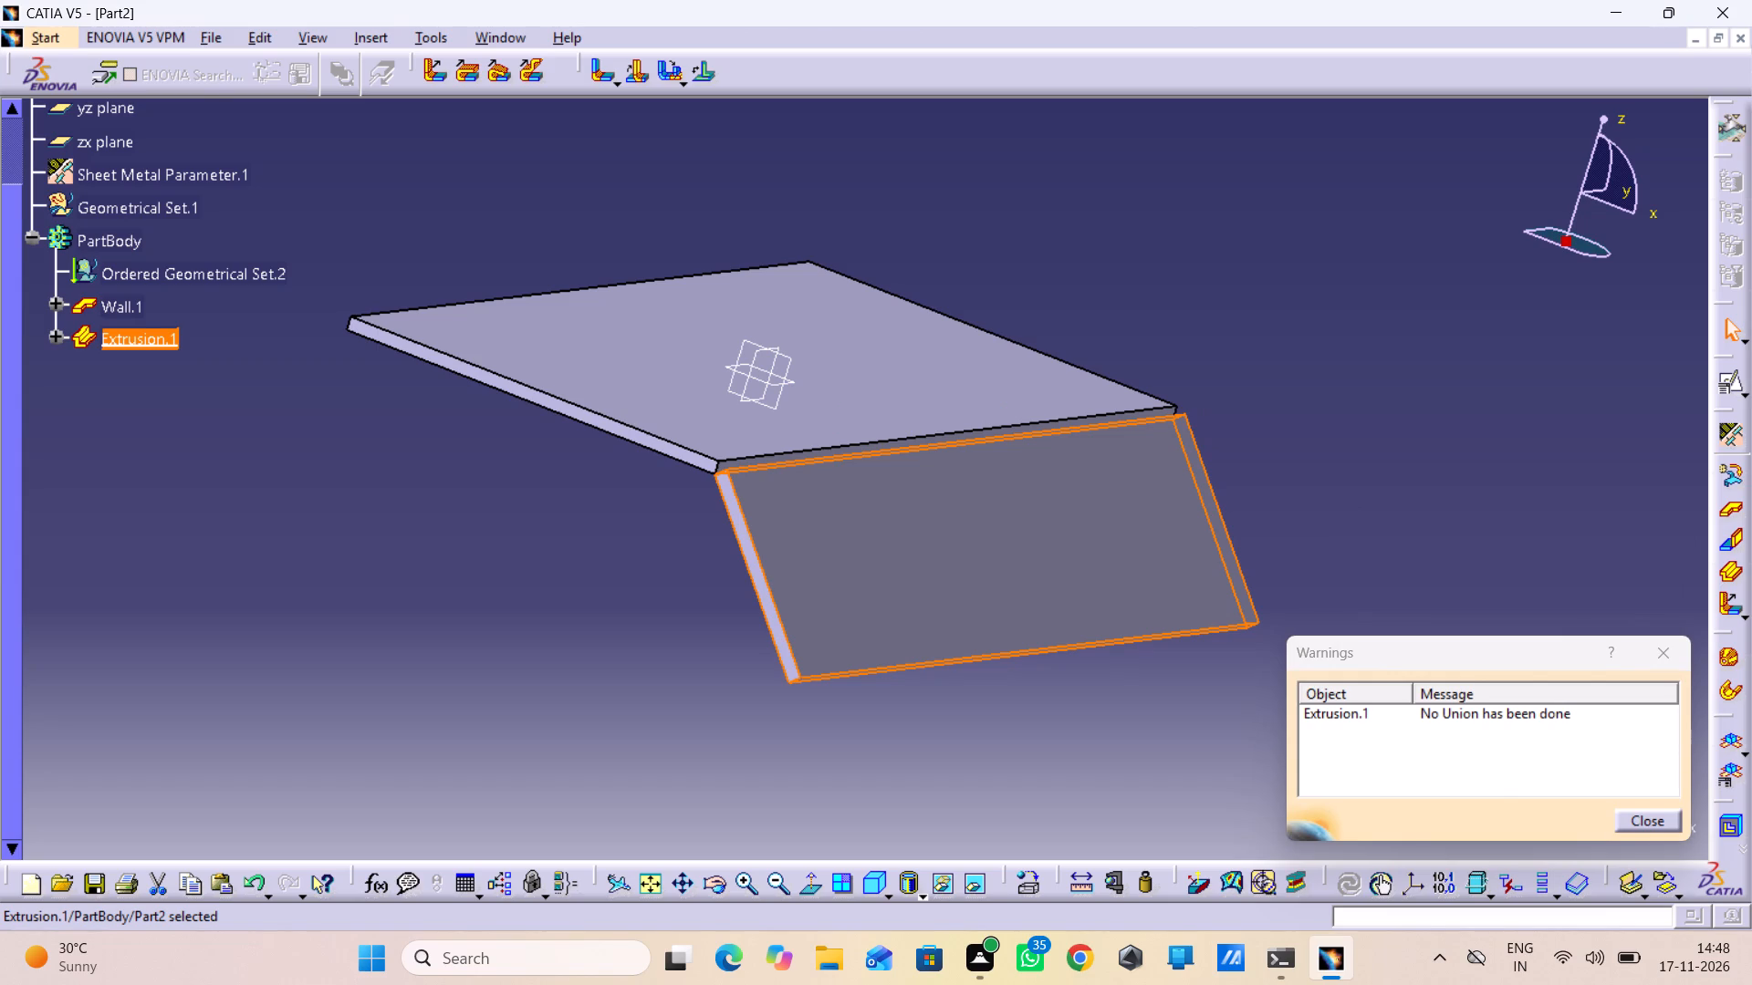
pyautogui.click(1676, 661)
pyautogui.click(1144, 718)
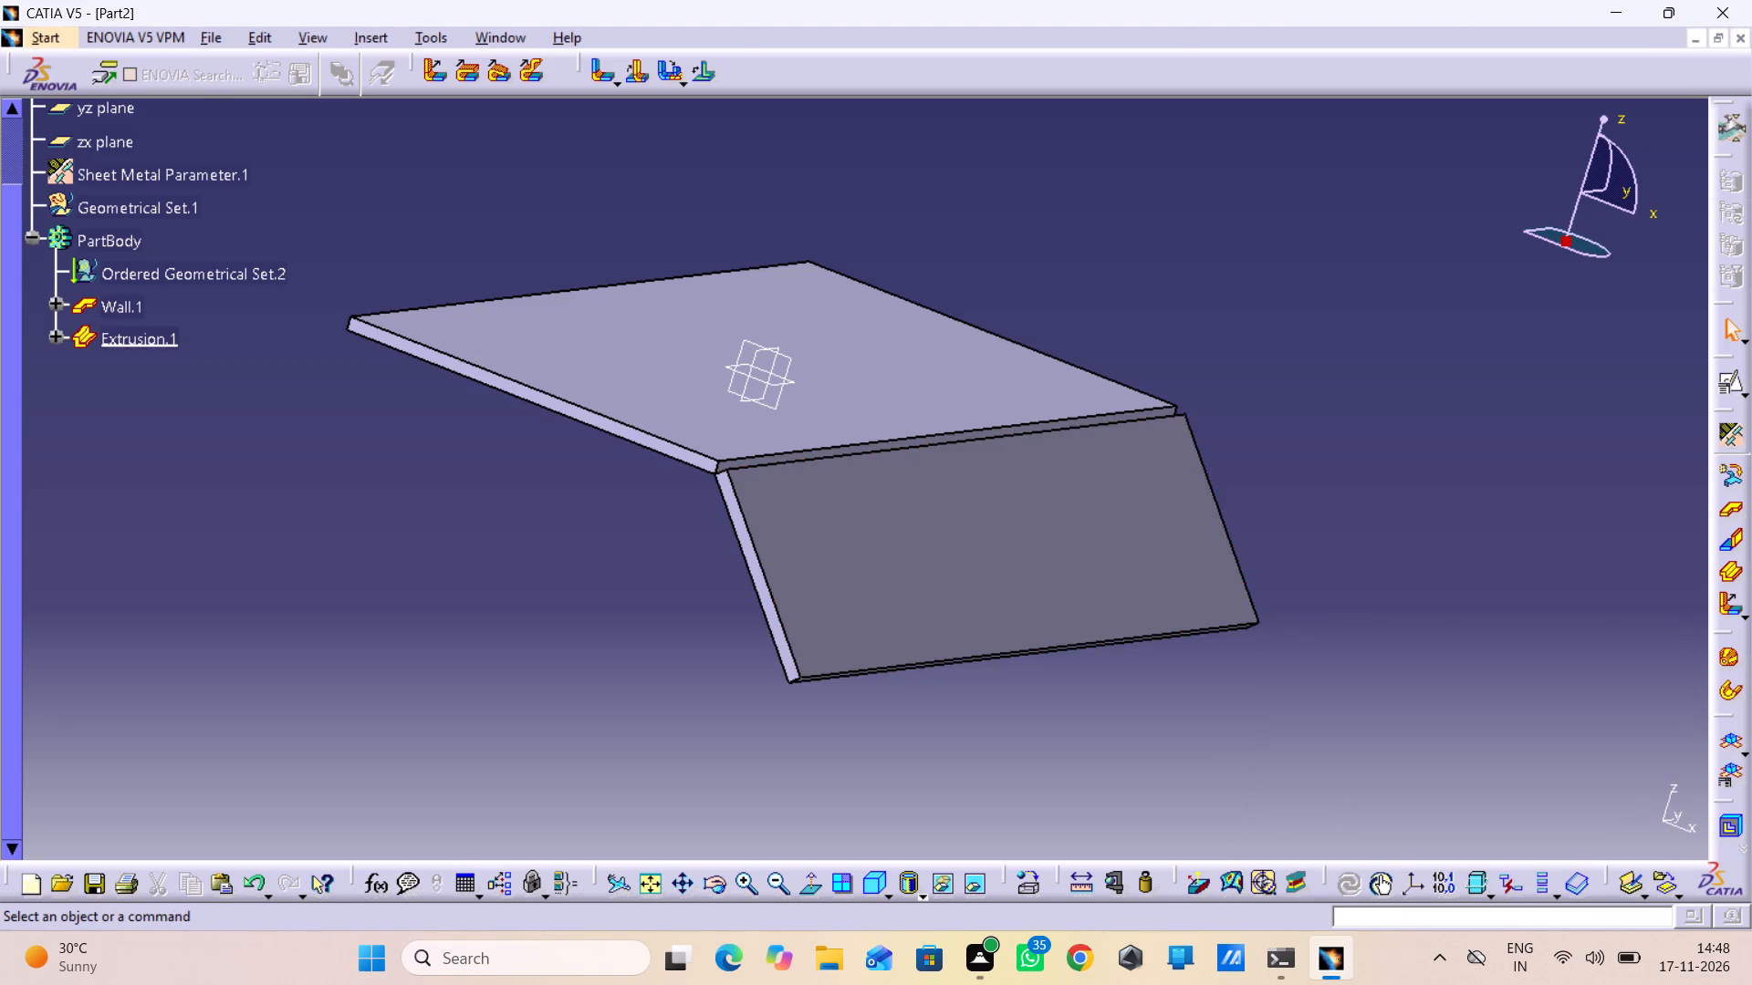
# Detach the cylindrical and conical bend commands and place them on a separate row below the other bending commands.
pyautogui.moveTo(650, 644); pyautogui.dragTo(715, 763, button='middle')
pyautogui.moveTo(563, 164); pyautogui.dragTo(575, 152)
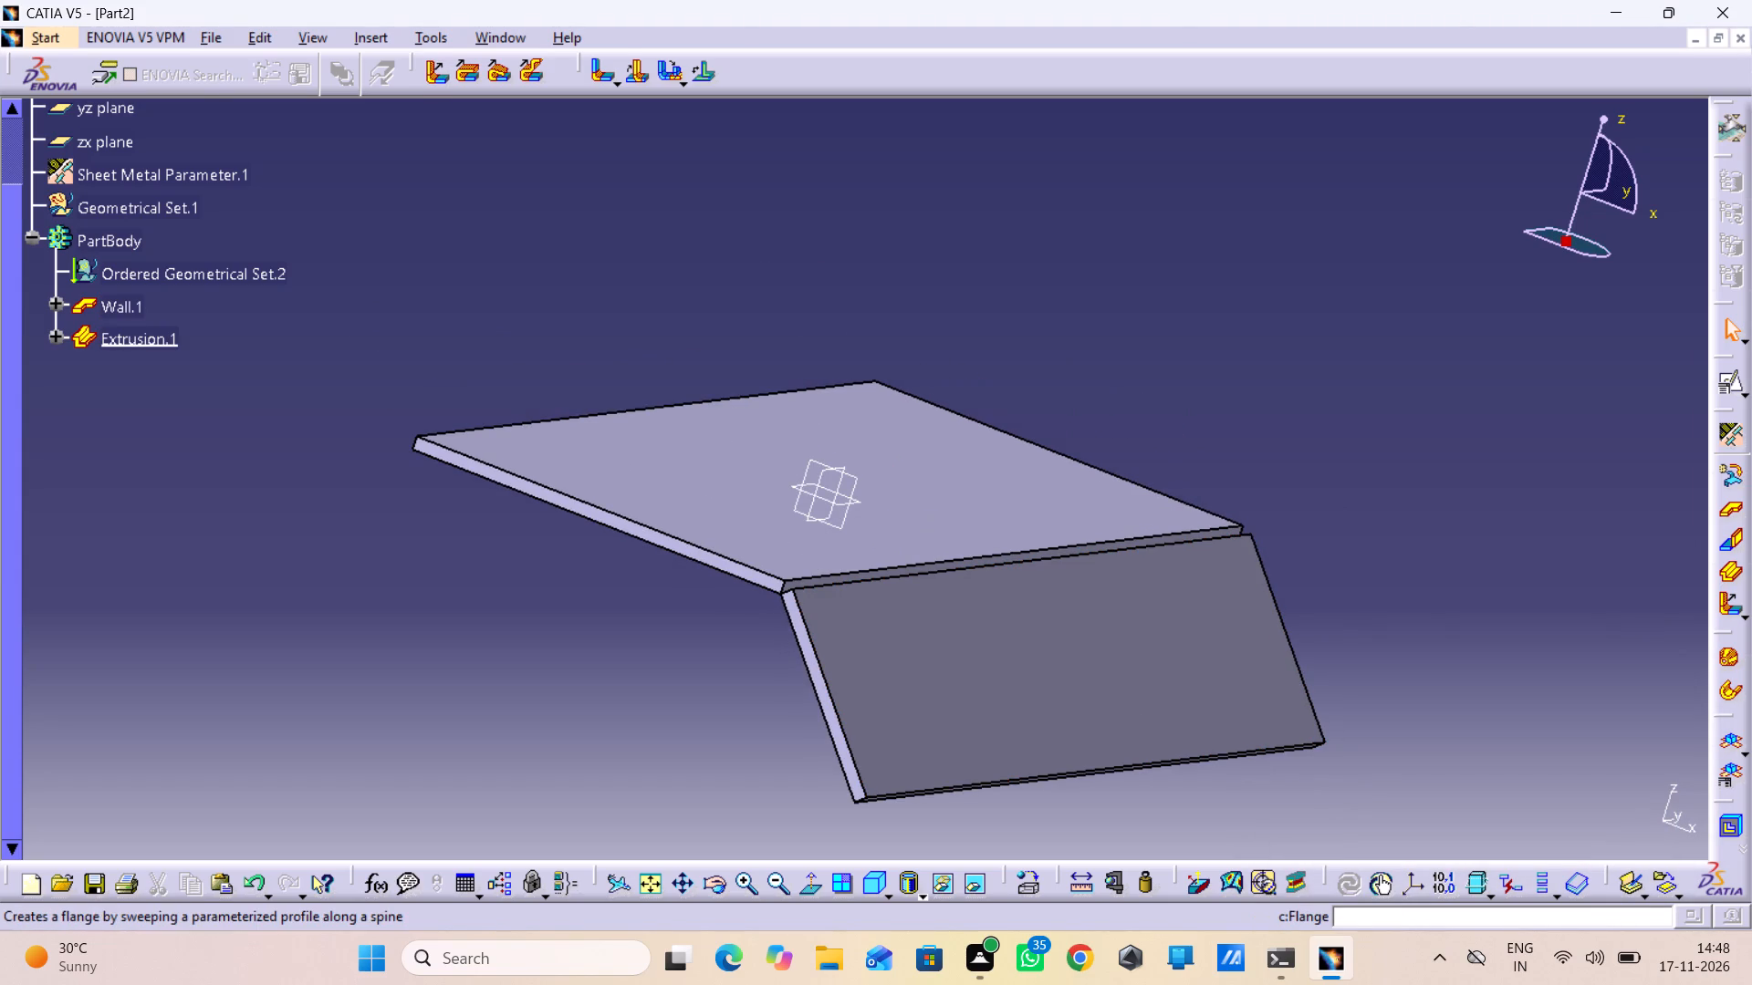
pyautogui.click(619, 81)
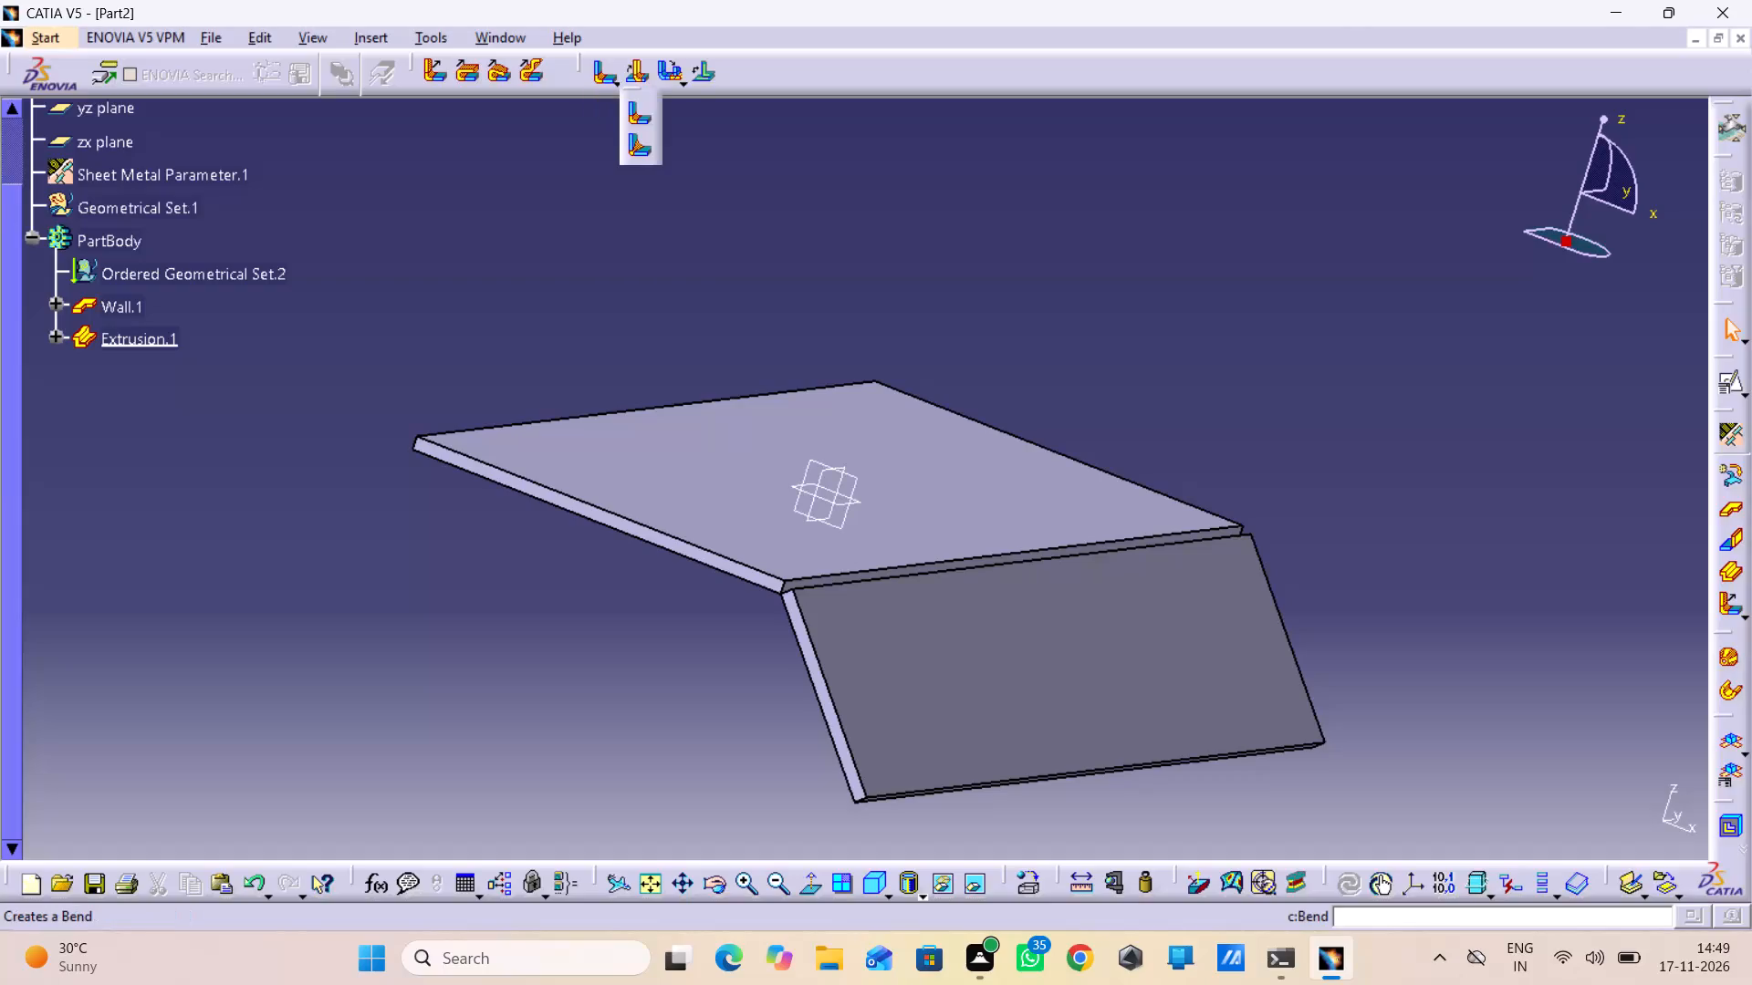
pyautogui.moveTo(635, 95); pyautogui.dragTo(1004, 115)
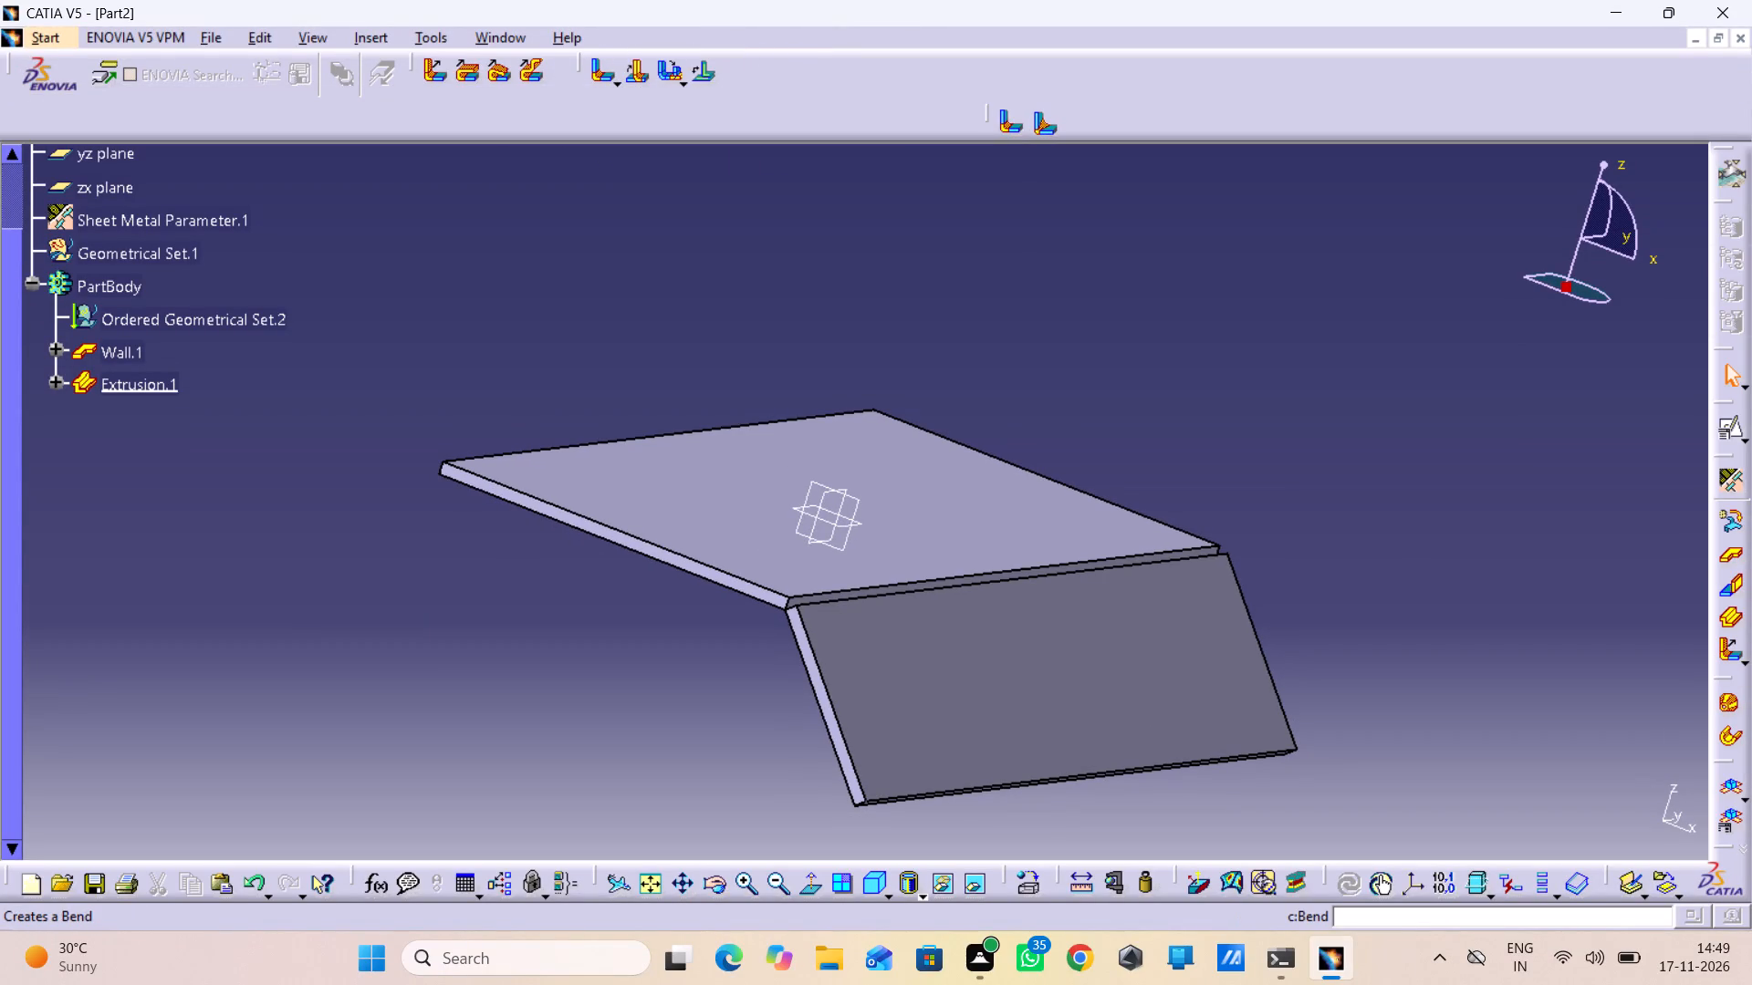
# Create a conical bend between the base wall and the angled wall with left and right radii of 0.5 mm.
pyautogui.doubleClick(1038, 123)
pyautogui.click(965, 499)
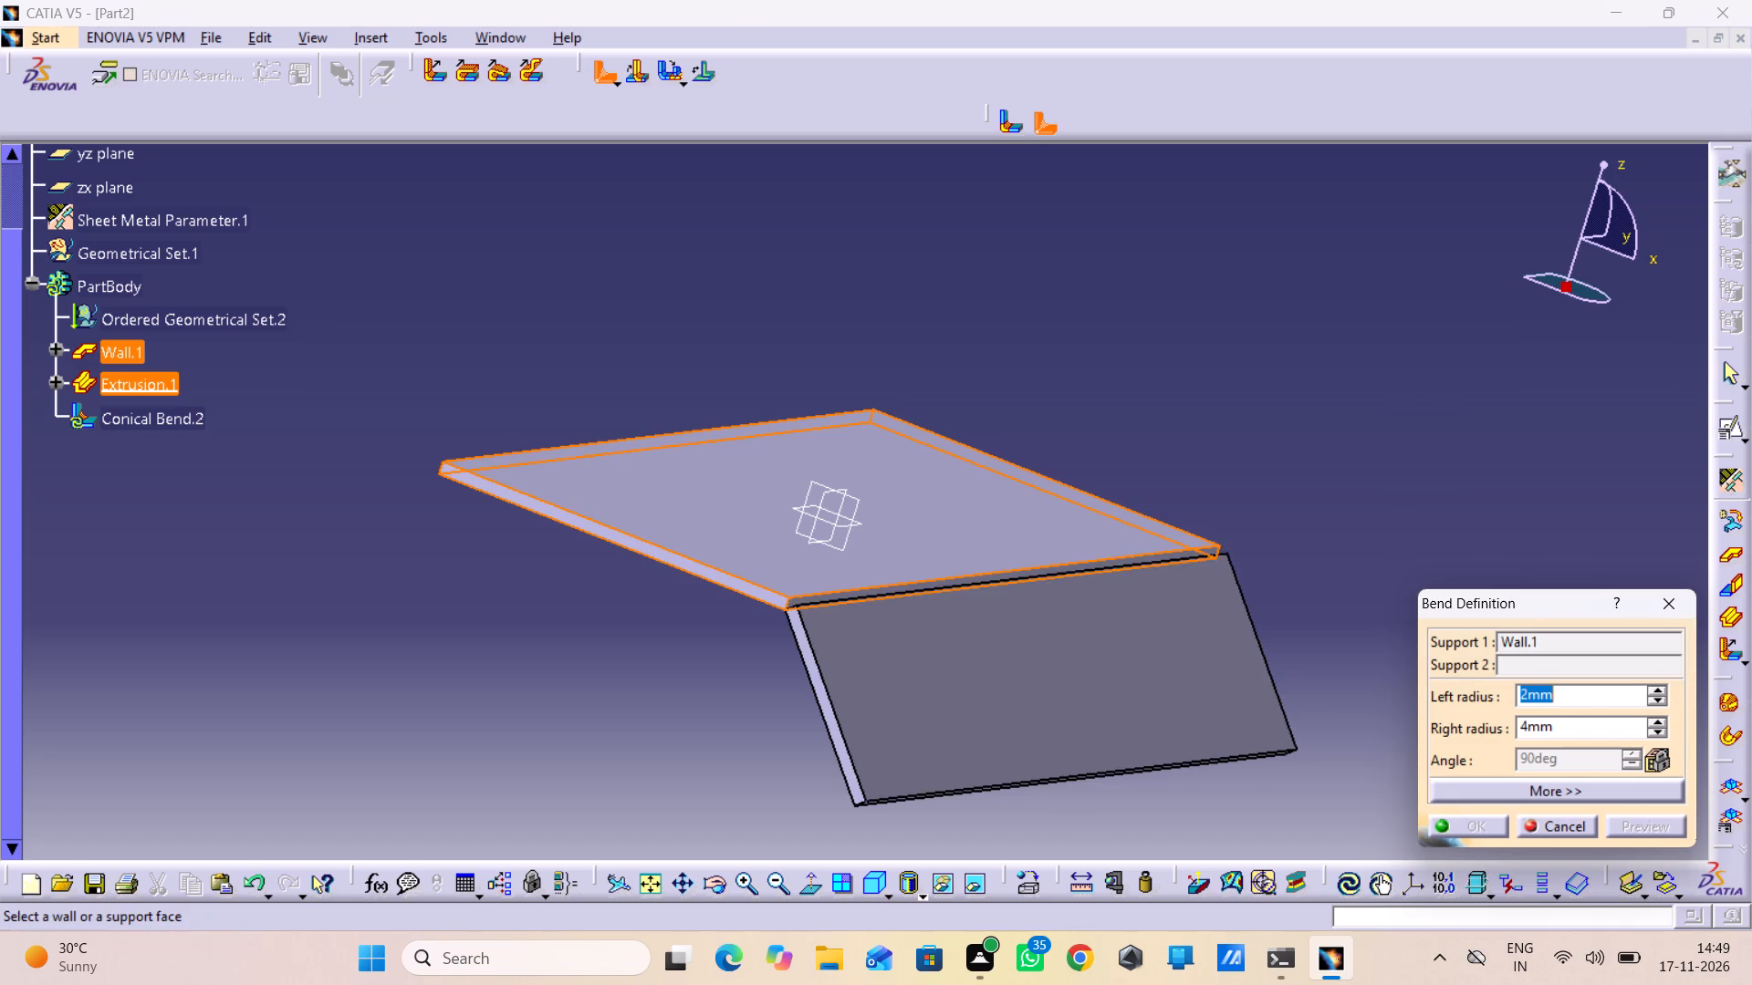
pyautogui.click(954, 687)
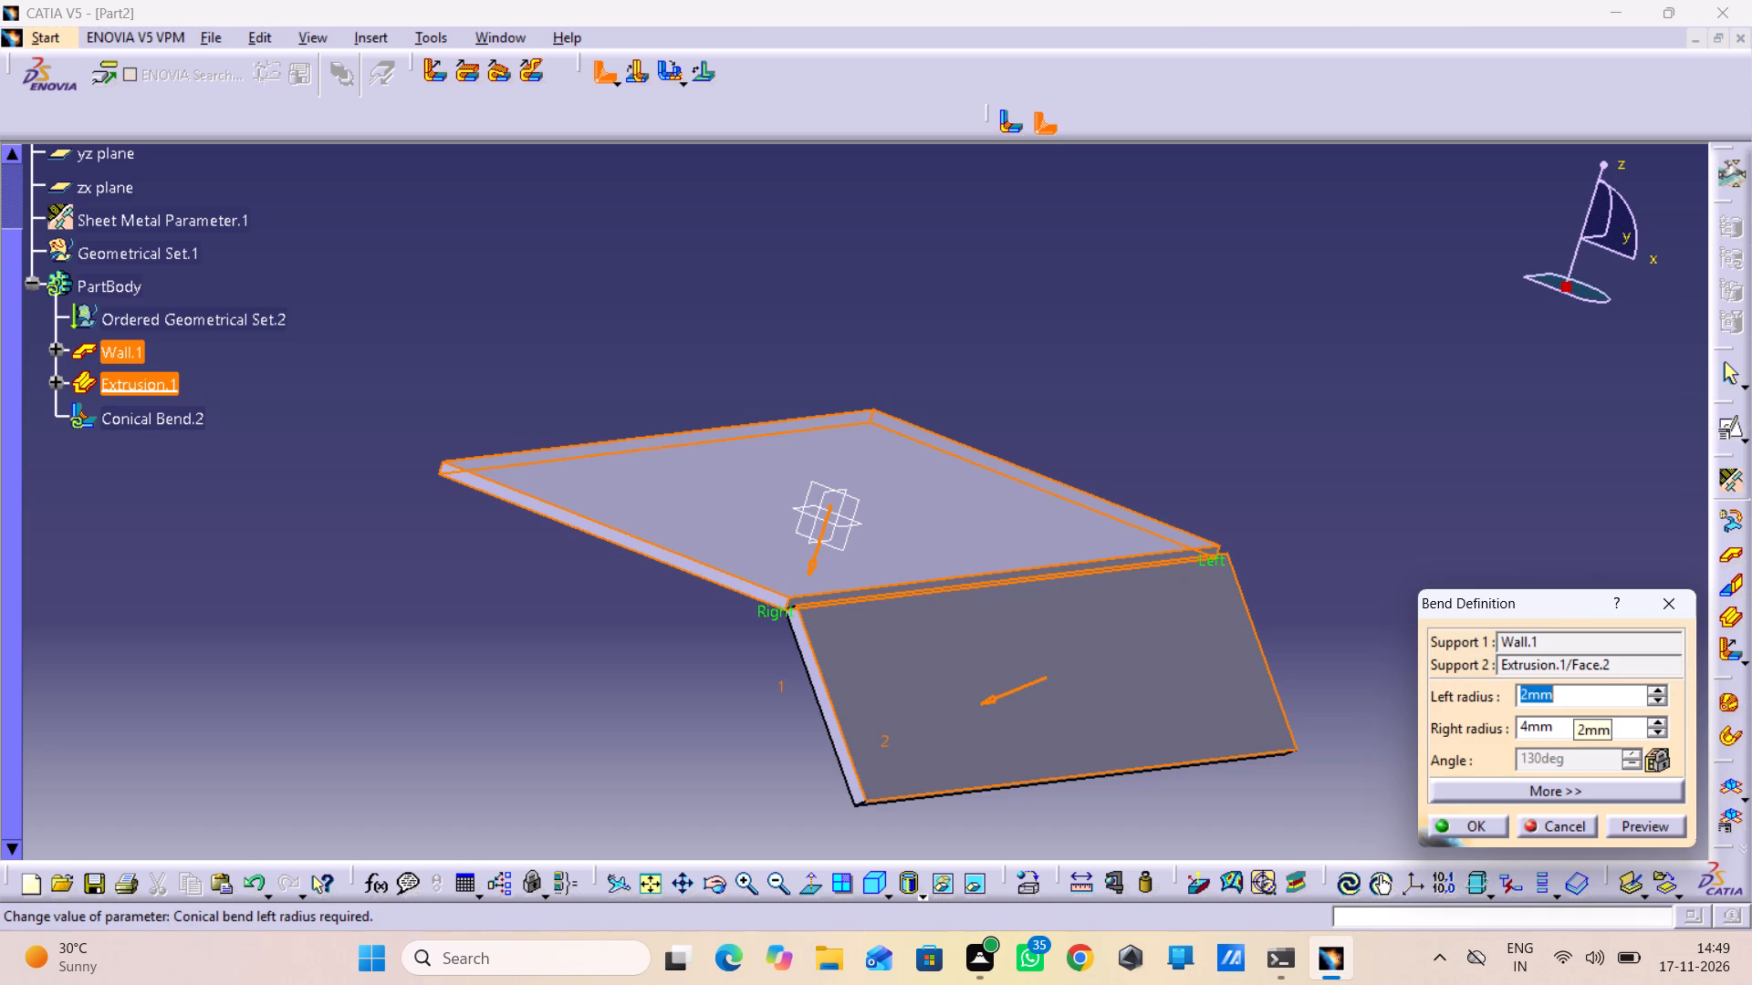
pyautogui.press('.')
pyautogui.press('Clear')
pyautogui.press('5')
pyautogui.doubleClick(1566, 721)
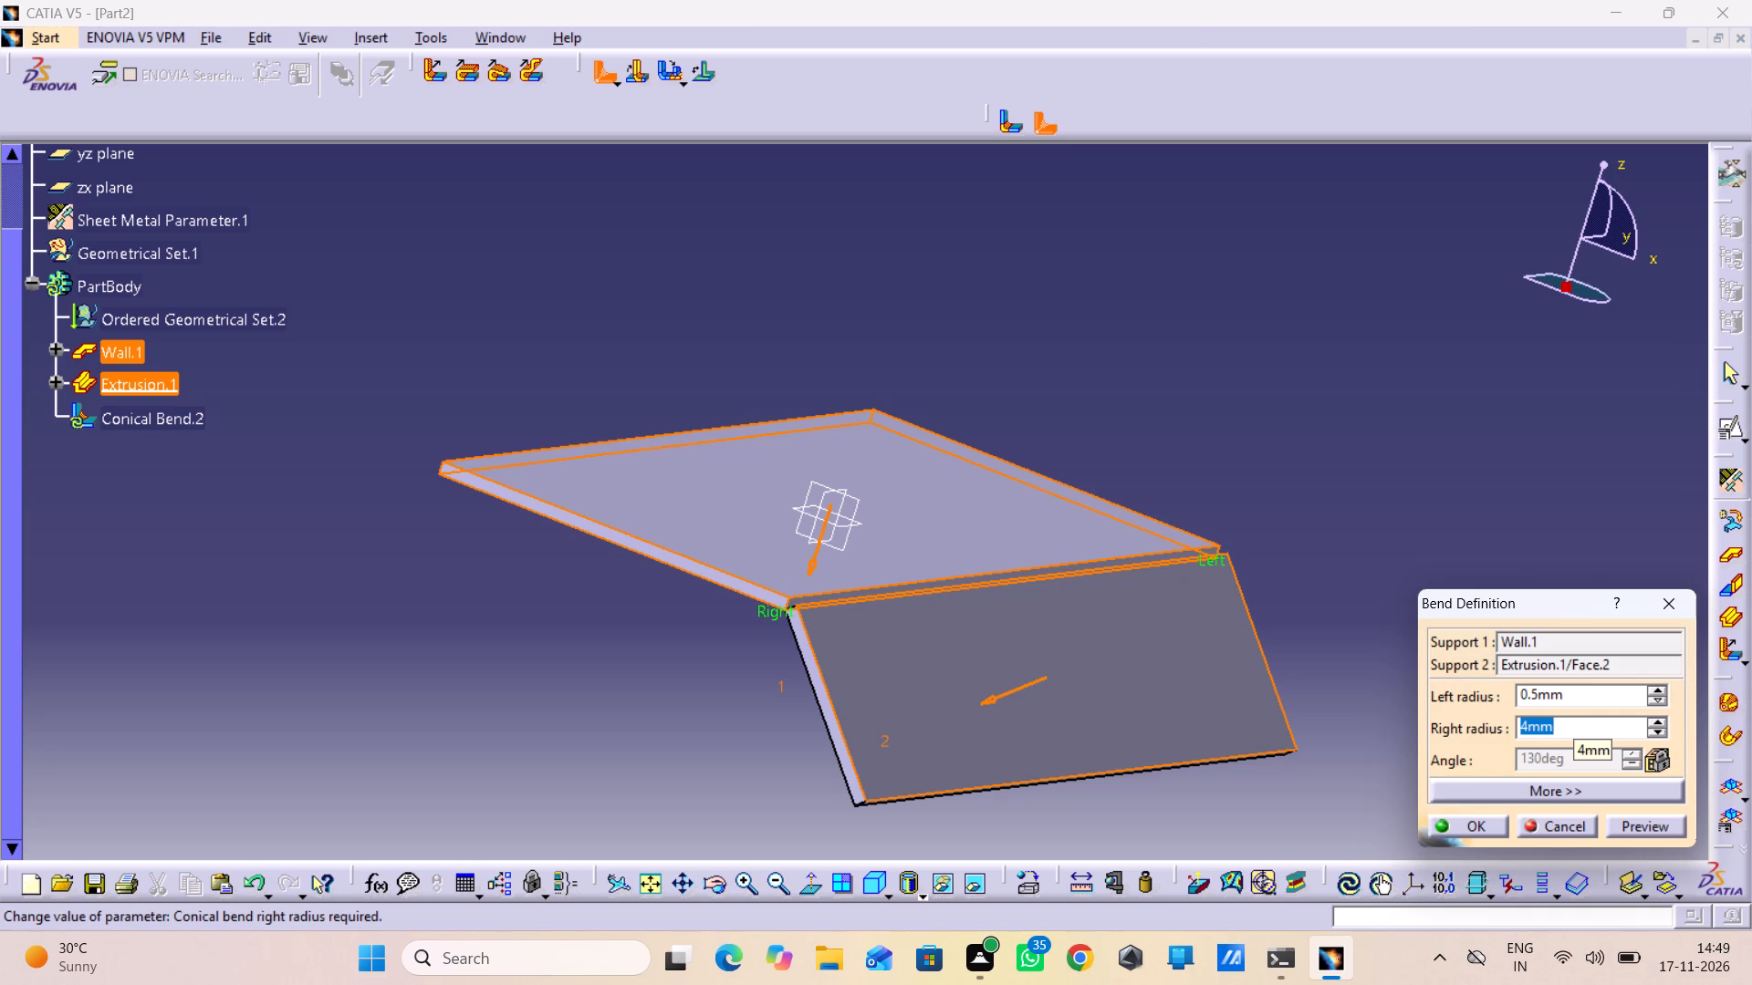
pyautogui.write('.5')
pyautogui.click(1471, 824)
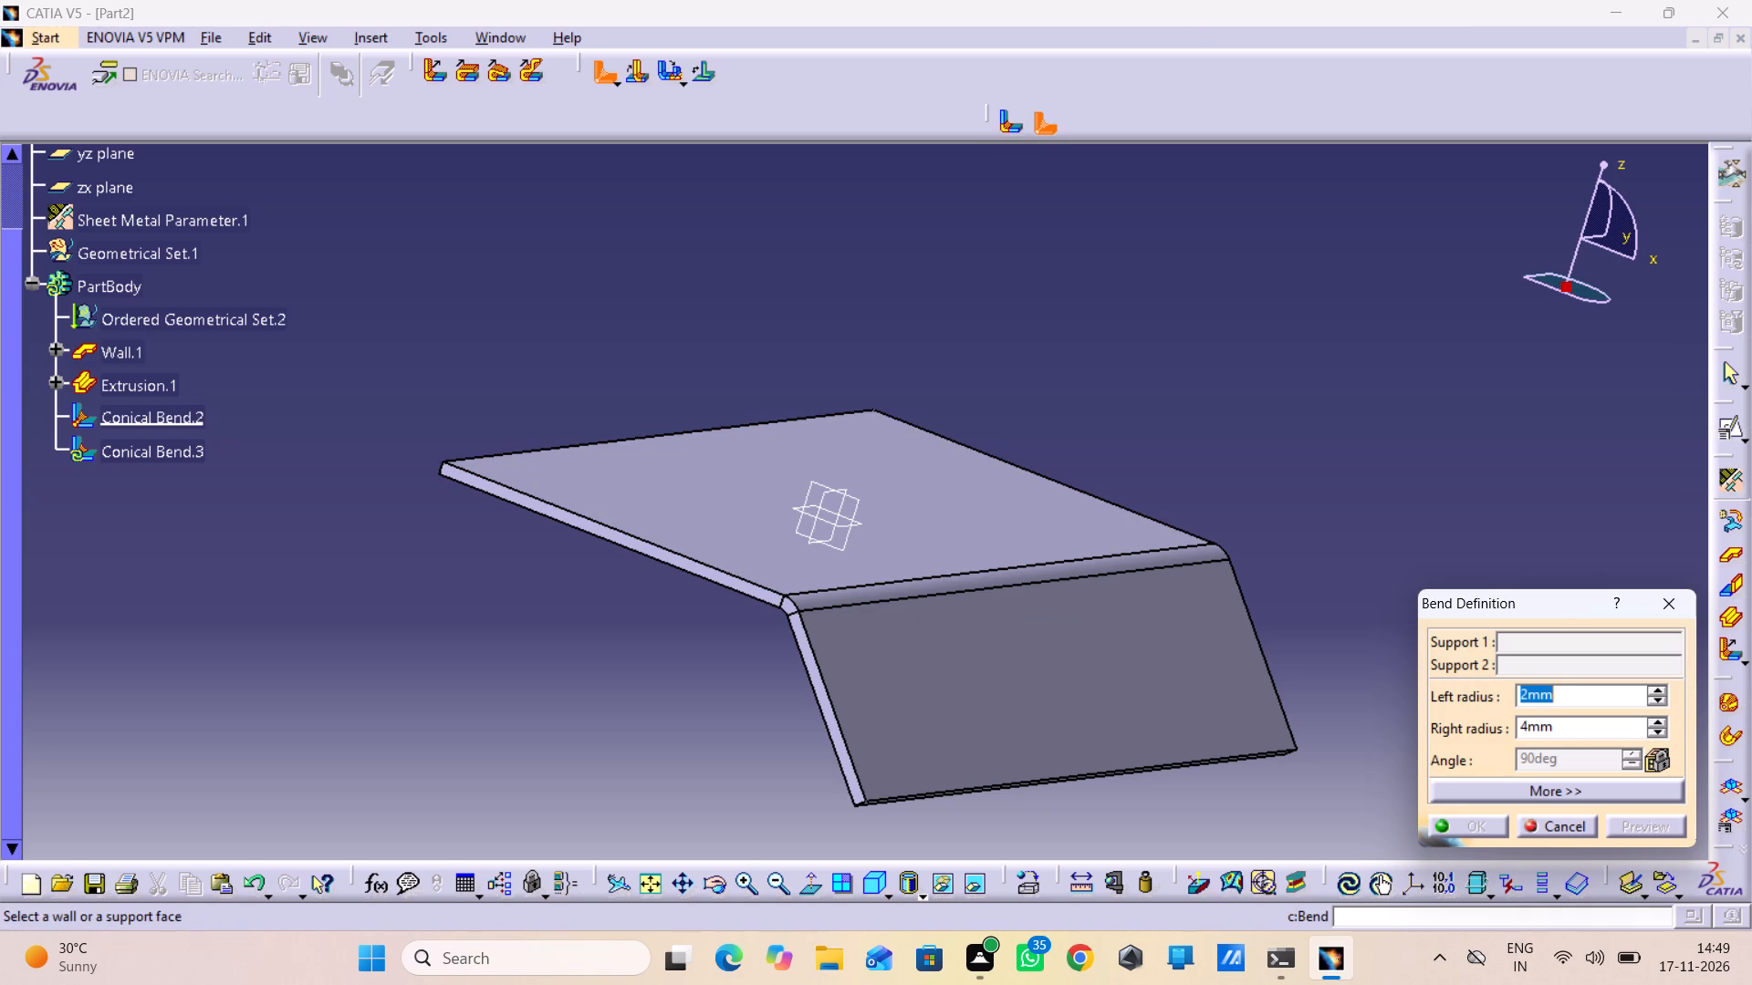
# Dock the cylindrical and conical bend commands beside the other bending commands, and cancel the repeated bend command.
pyautogui.moveTo(988, 109); pyautogui.dragTo(861, 62)
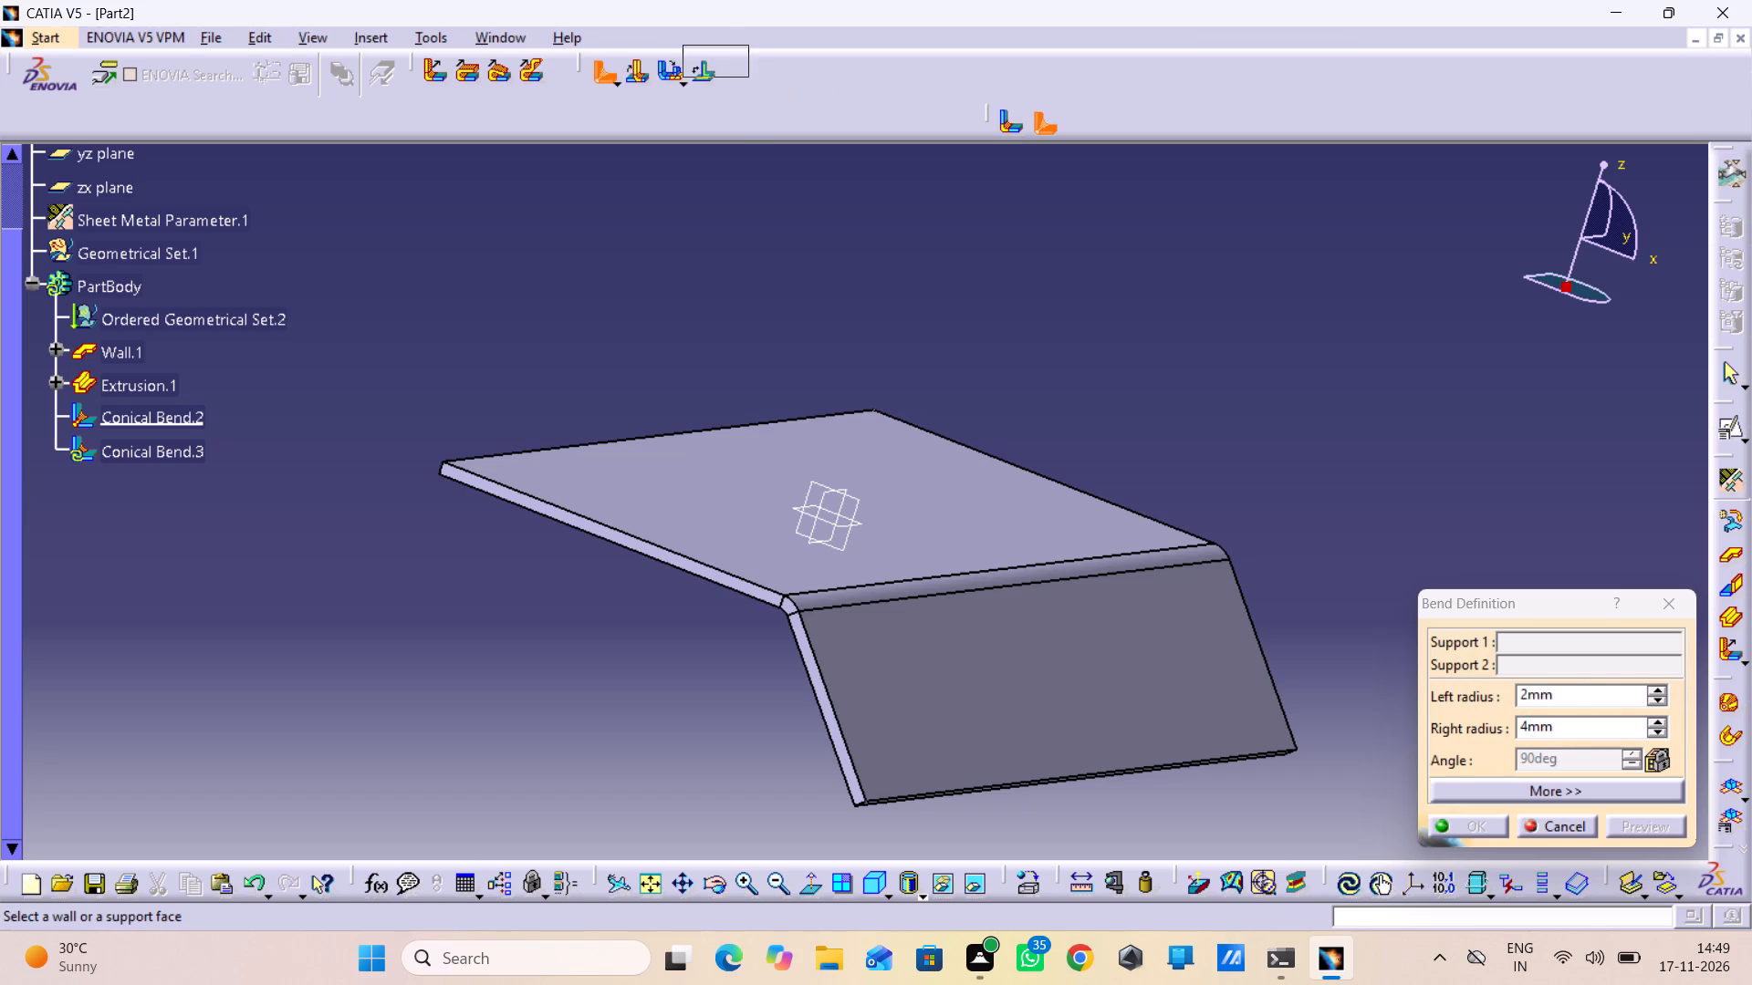
pyautogui.moveTo(861, 62); pyautogui.dragTo(866, 62)
pyautogui.moveTo(868, 63); pyautogui.dragTo(819, 79)
pyautogui.moveTo(813, 59); pyautogui.dragTo(756, 89)
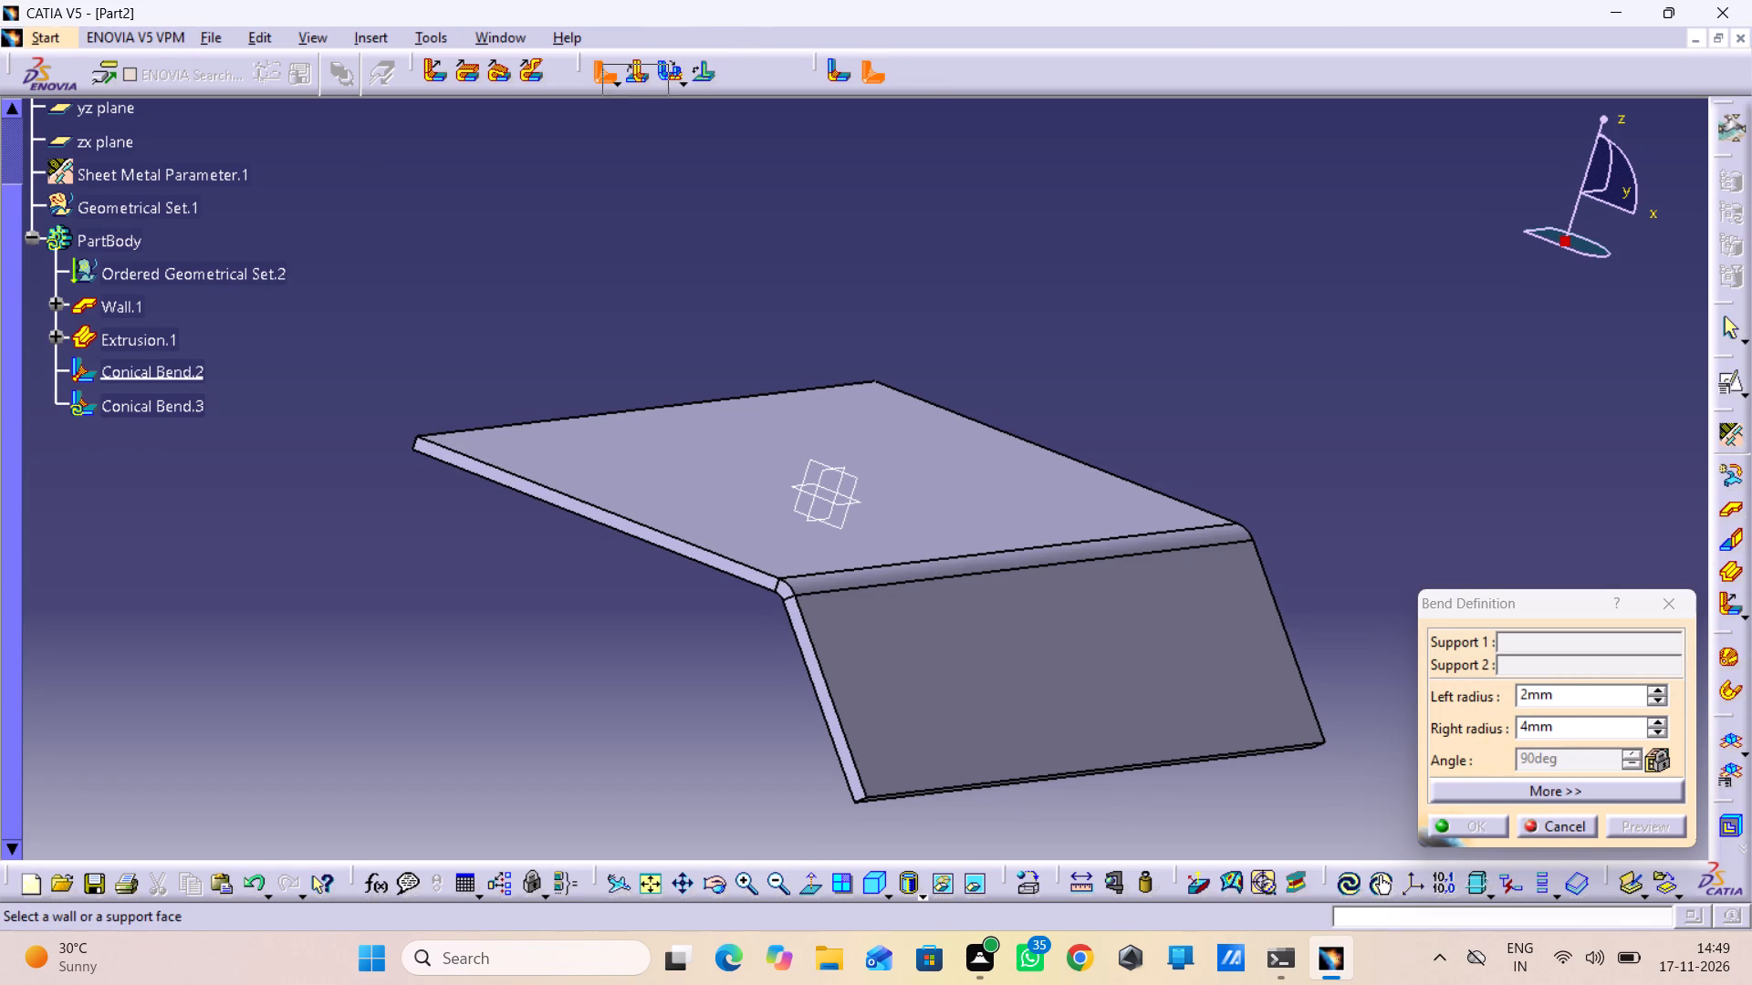
pyautogui.moveTo(756, 89); pyautogui.dragTo(723, 71)
pyautogui.moveTo(723, 71); pyautogui.dragTo(732, 65)
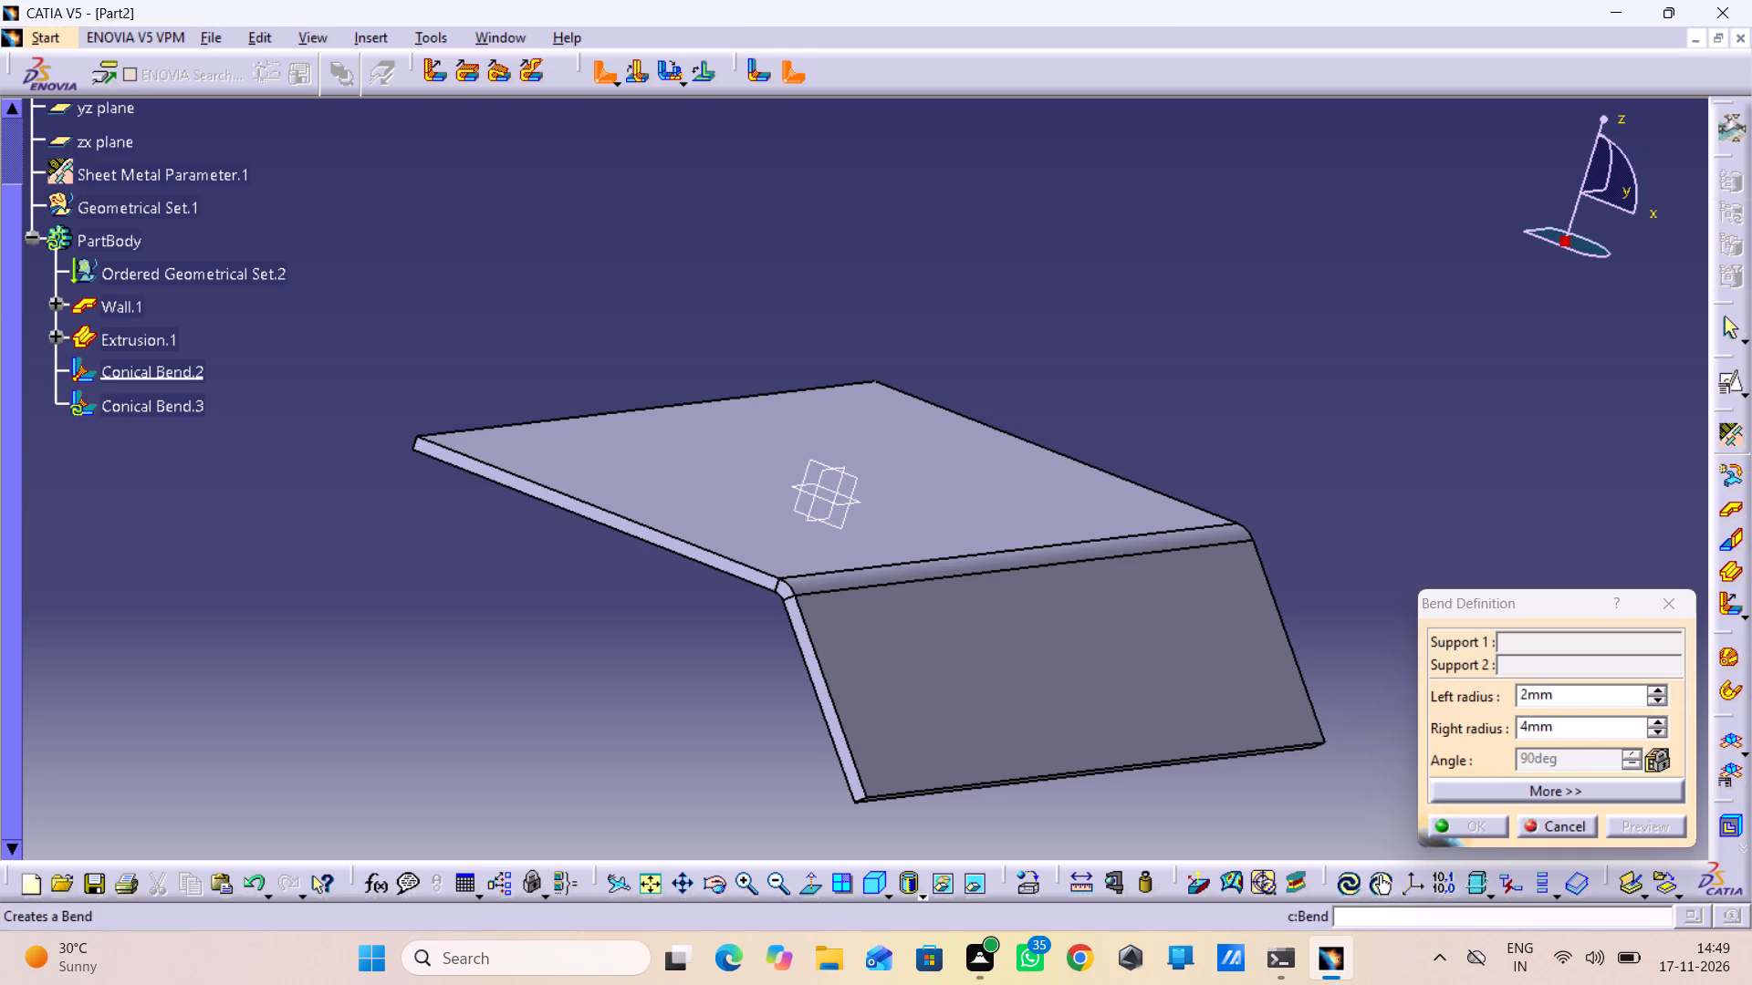
pyautogui.click(800, 177)
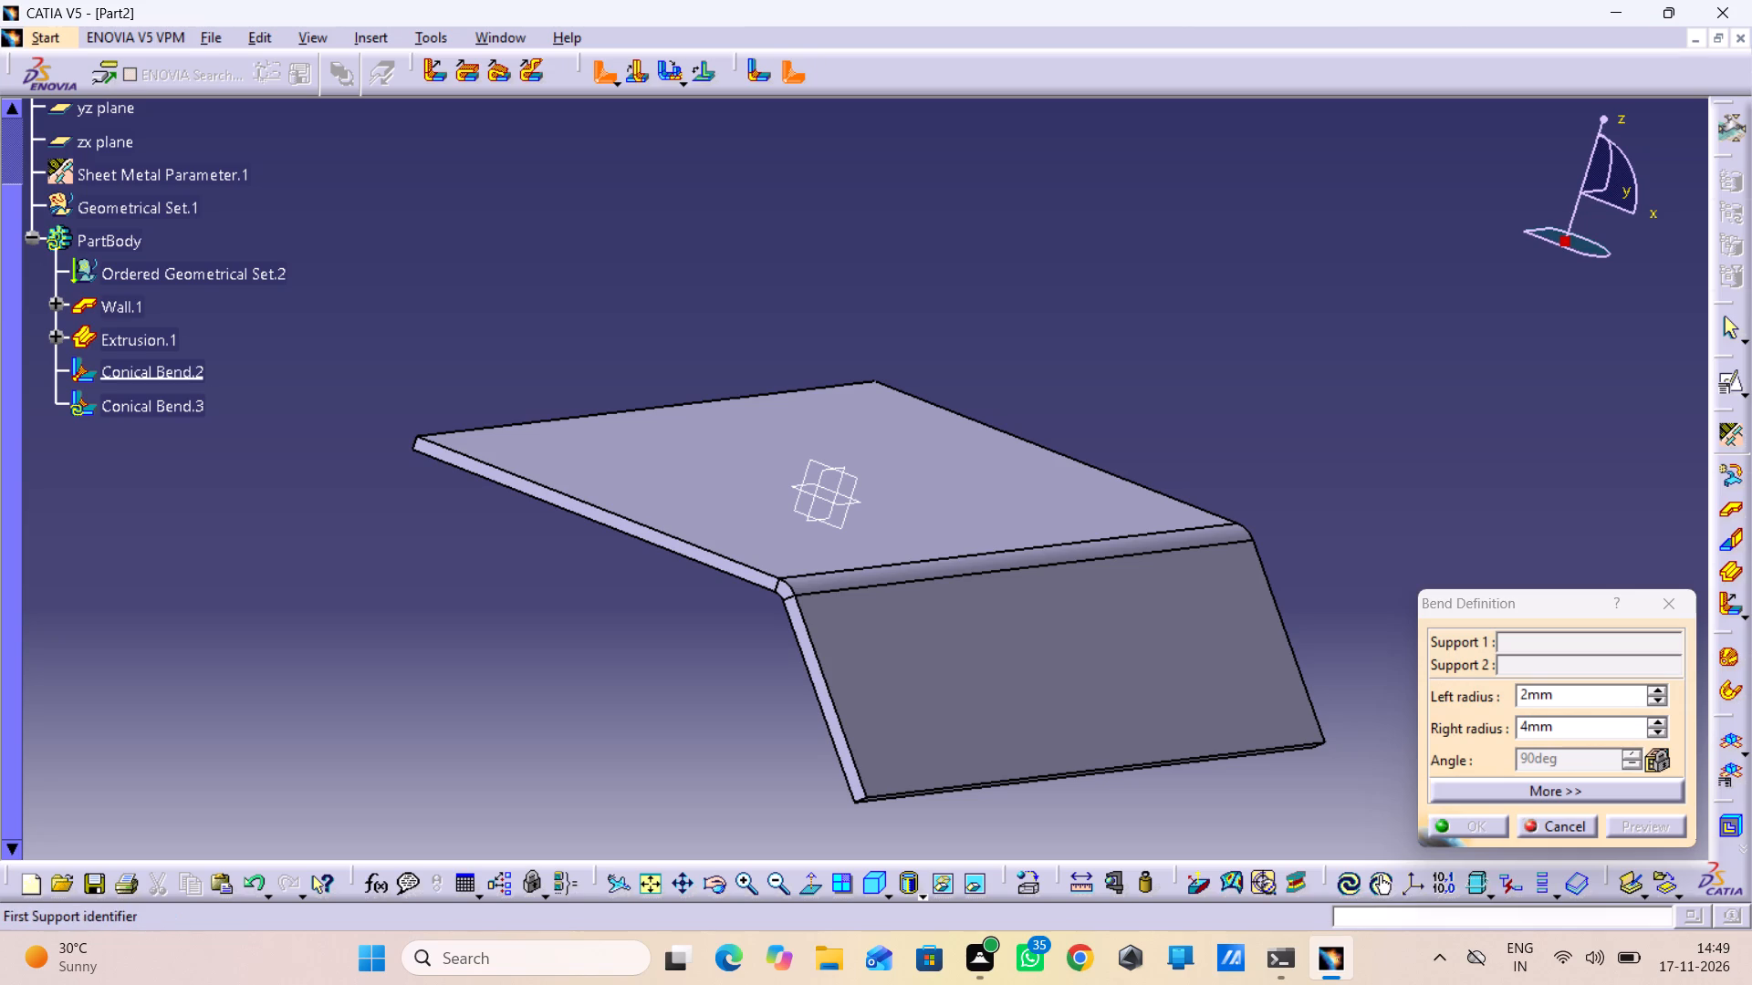
pyautogui.click(1661, 610)
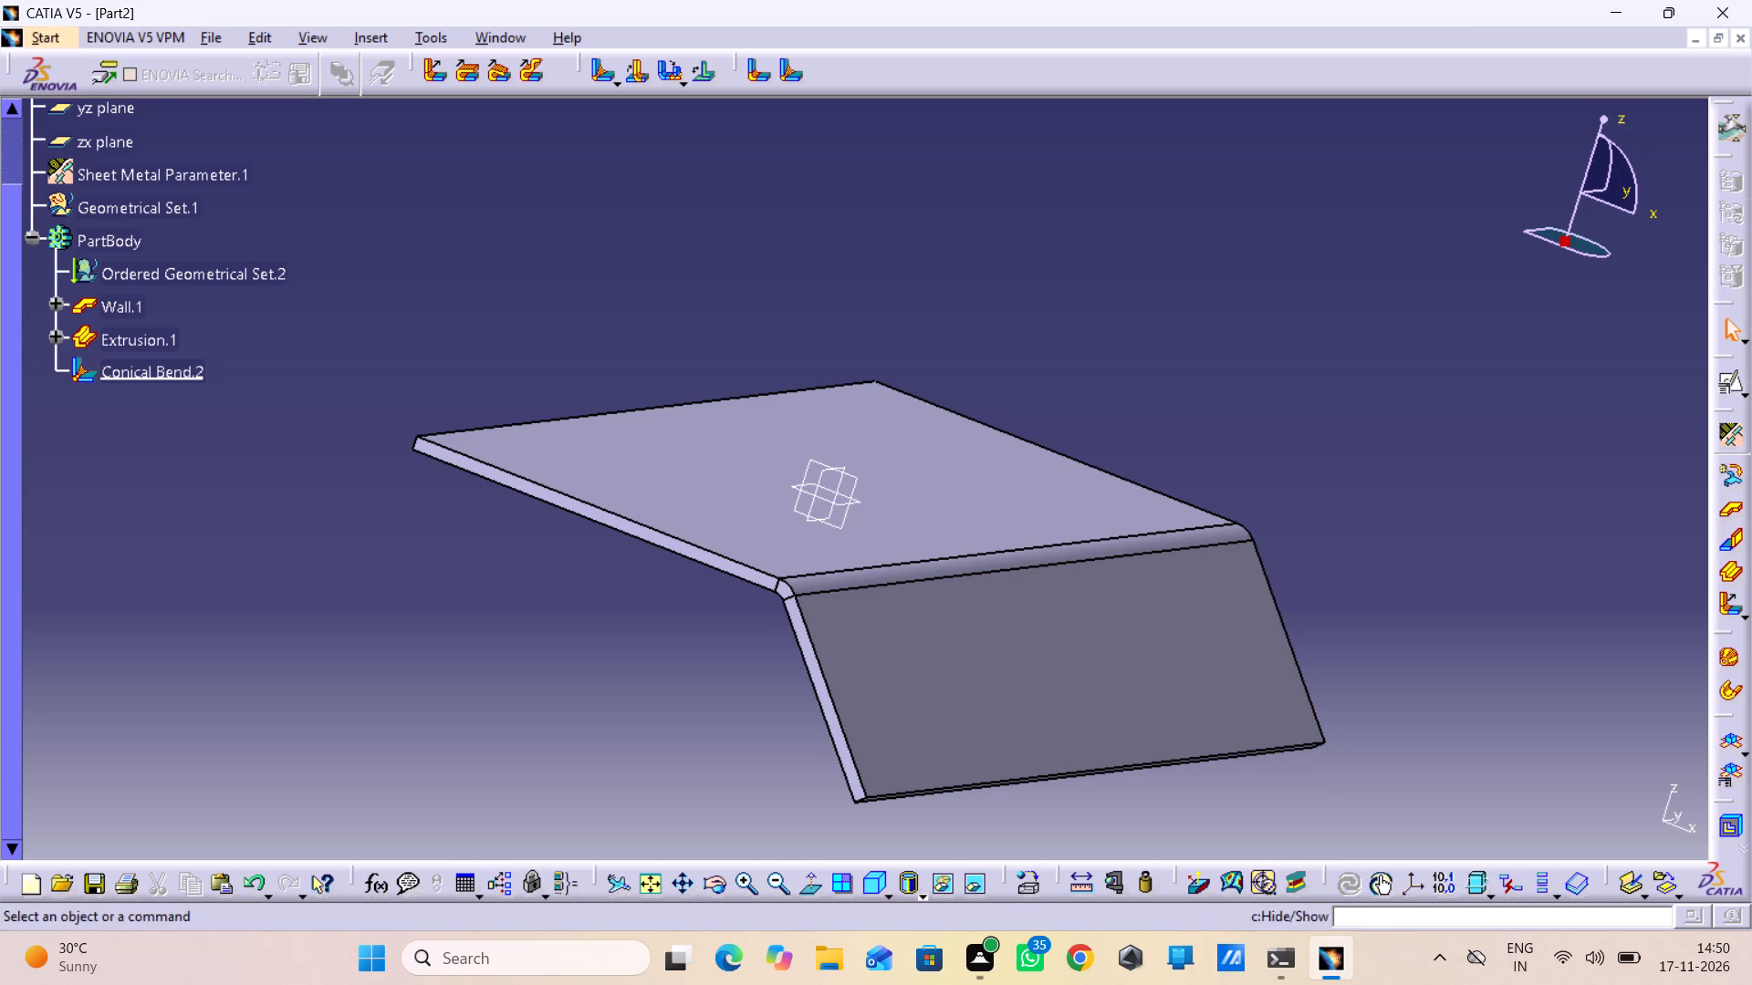
# Create a positioned sketch on the xy plane with the V direction reversed and the axes swapped.
pyautogui.click(878, 884)
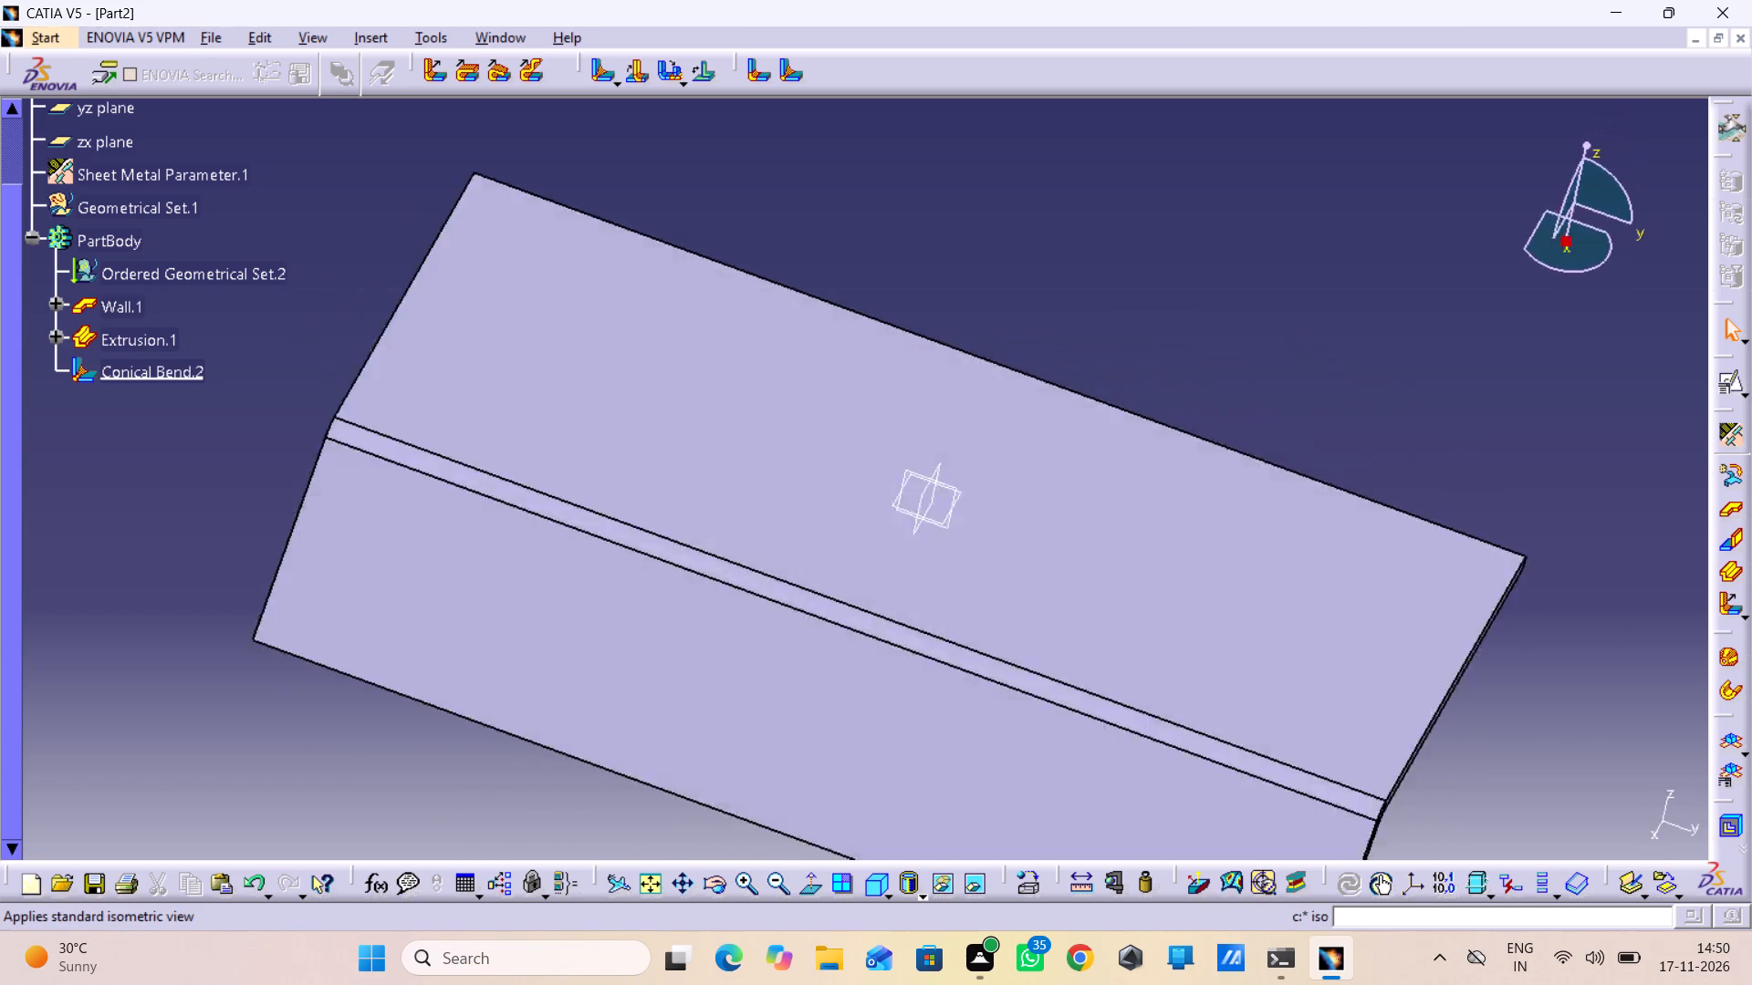
pyautogui.moveTo(891, 835); pyautogui.dragTo(937, 632, button='middle')
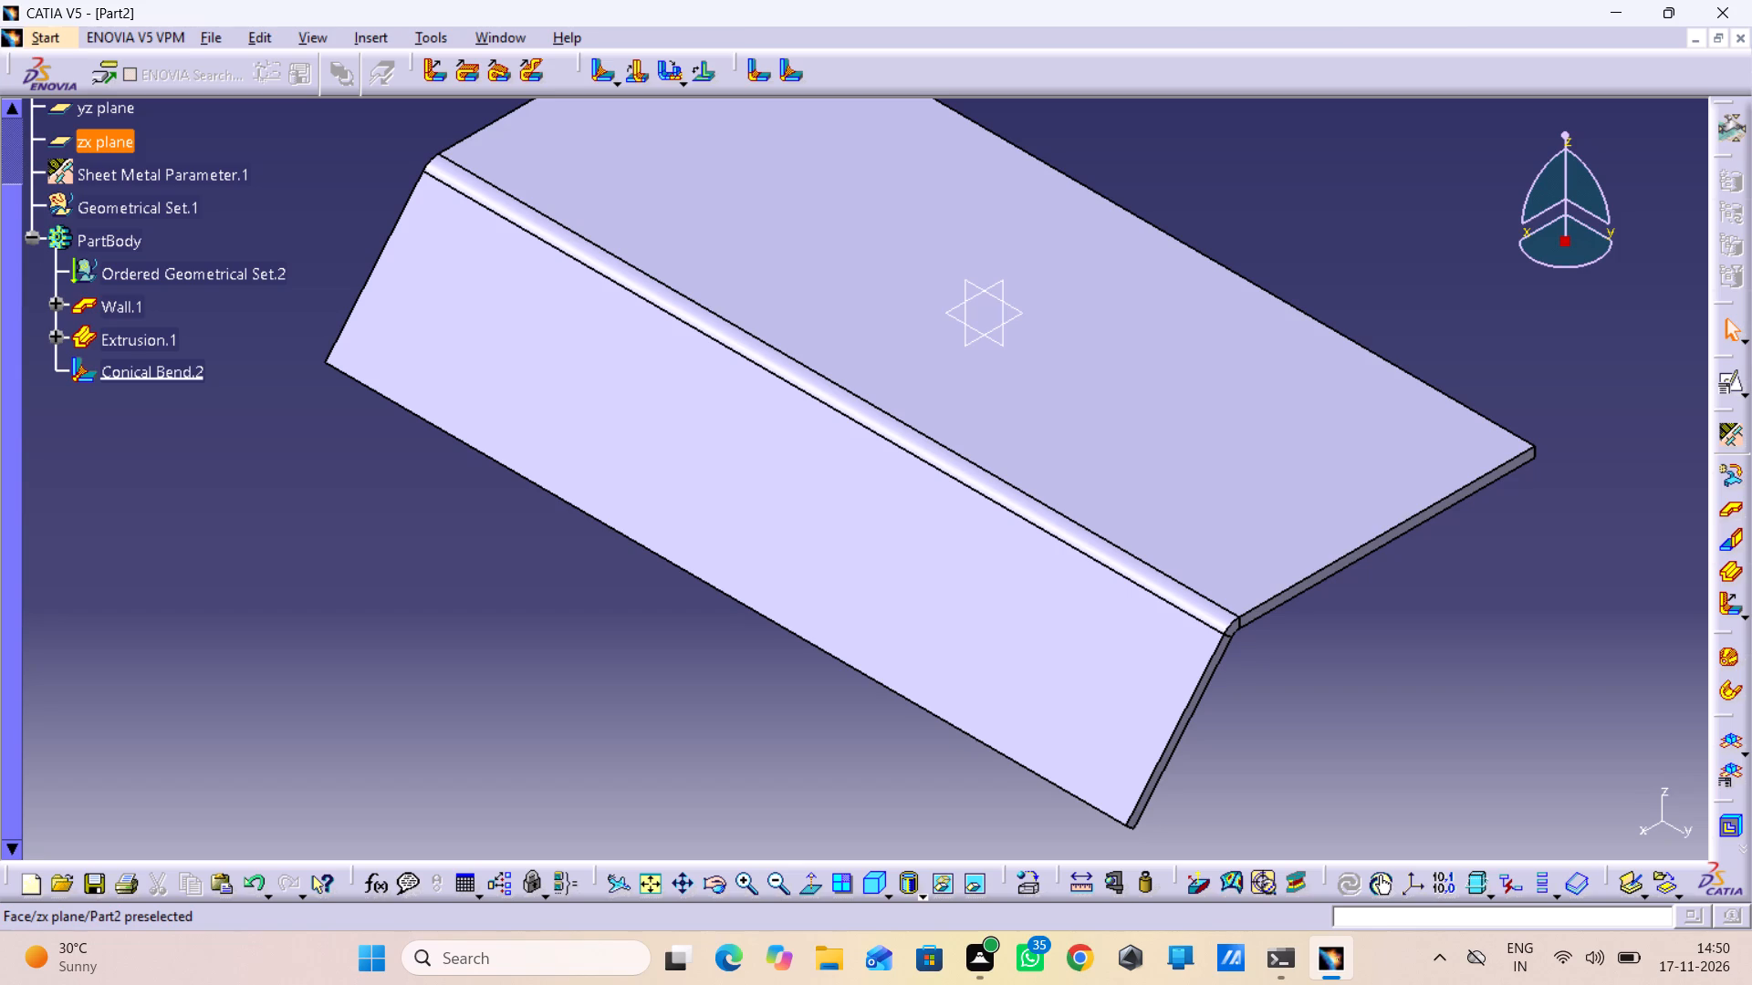
pyautogui.click(1012, 317)
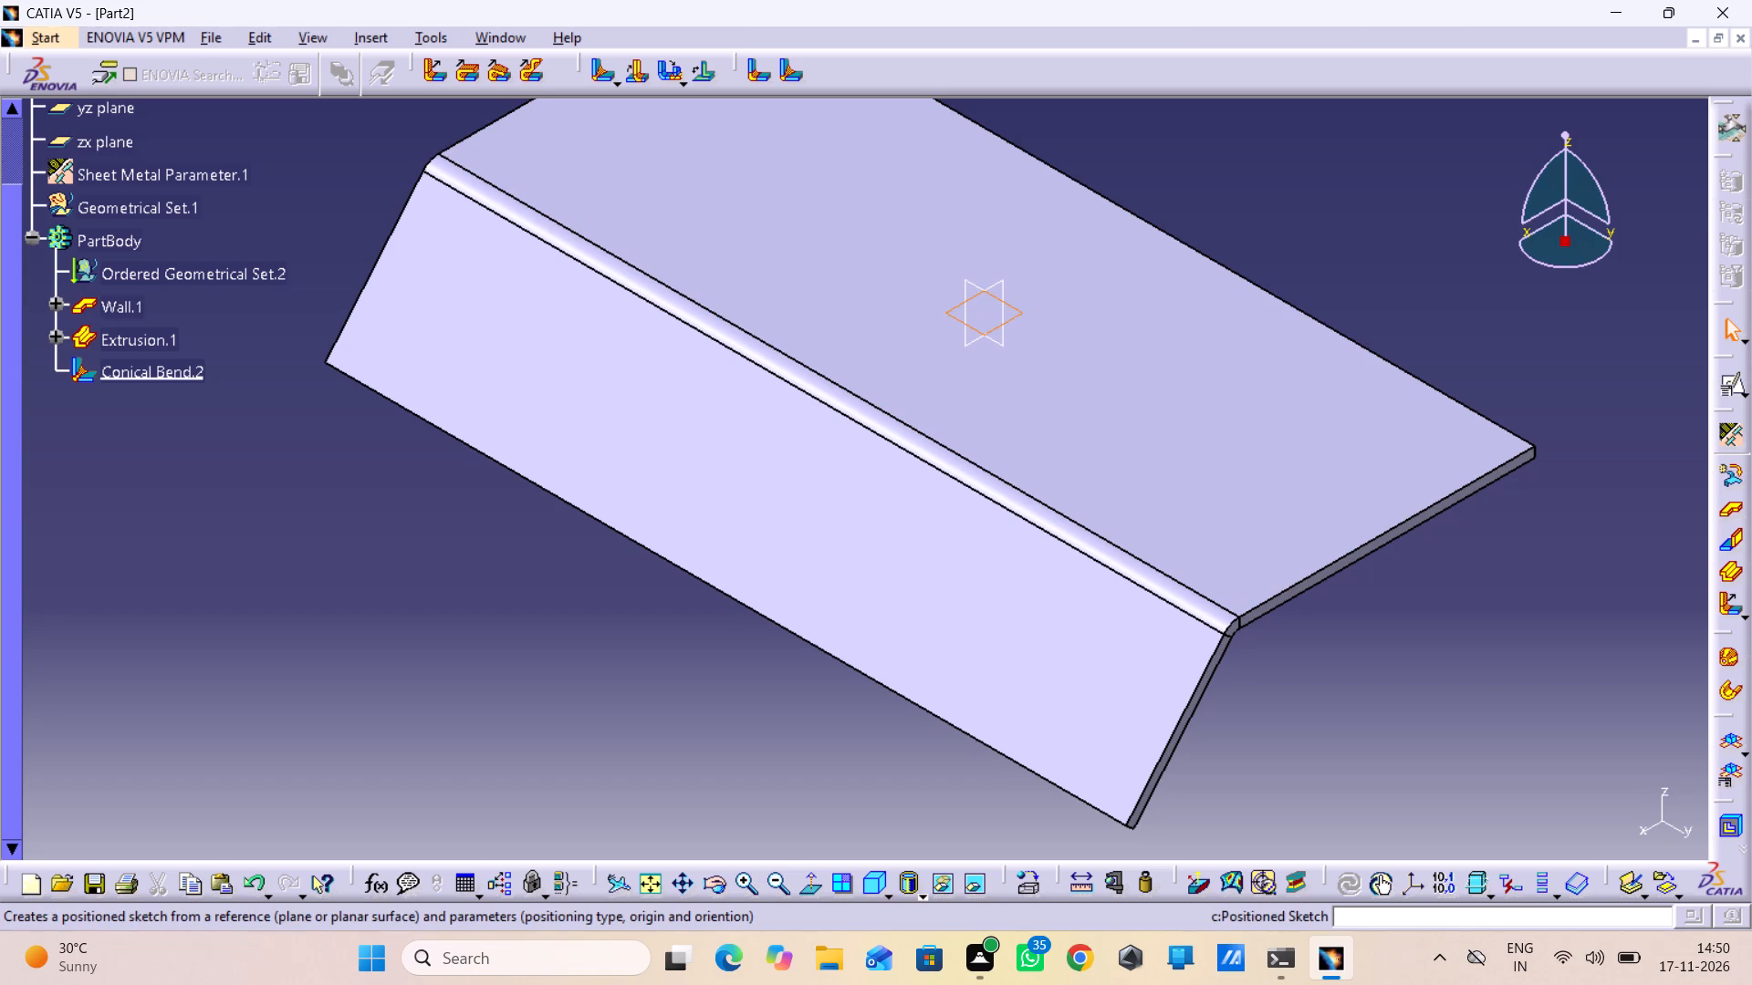
pyautogui.click(1733, 399)
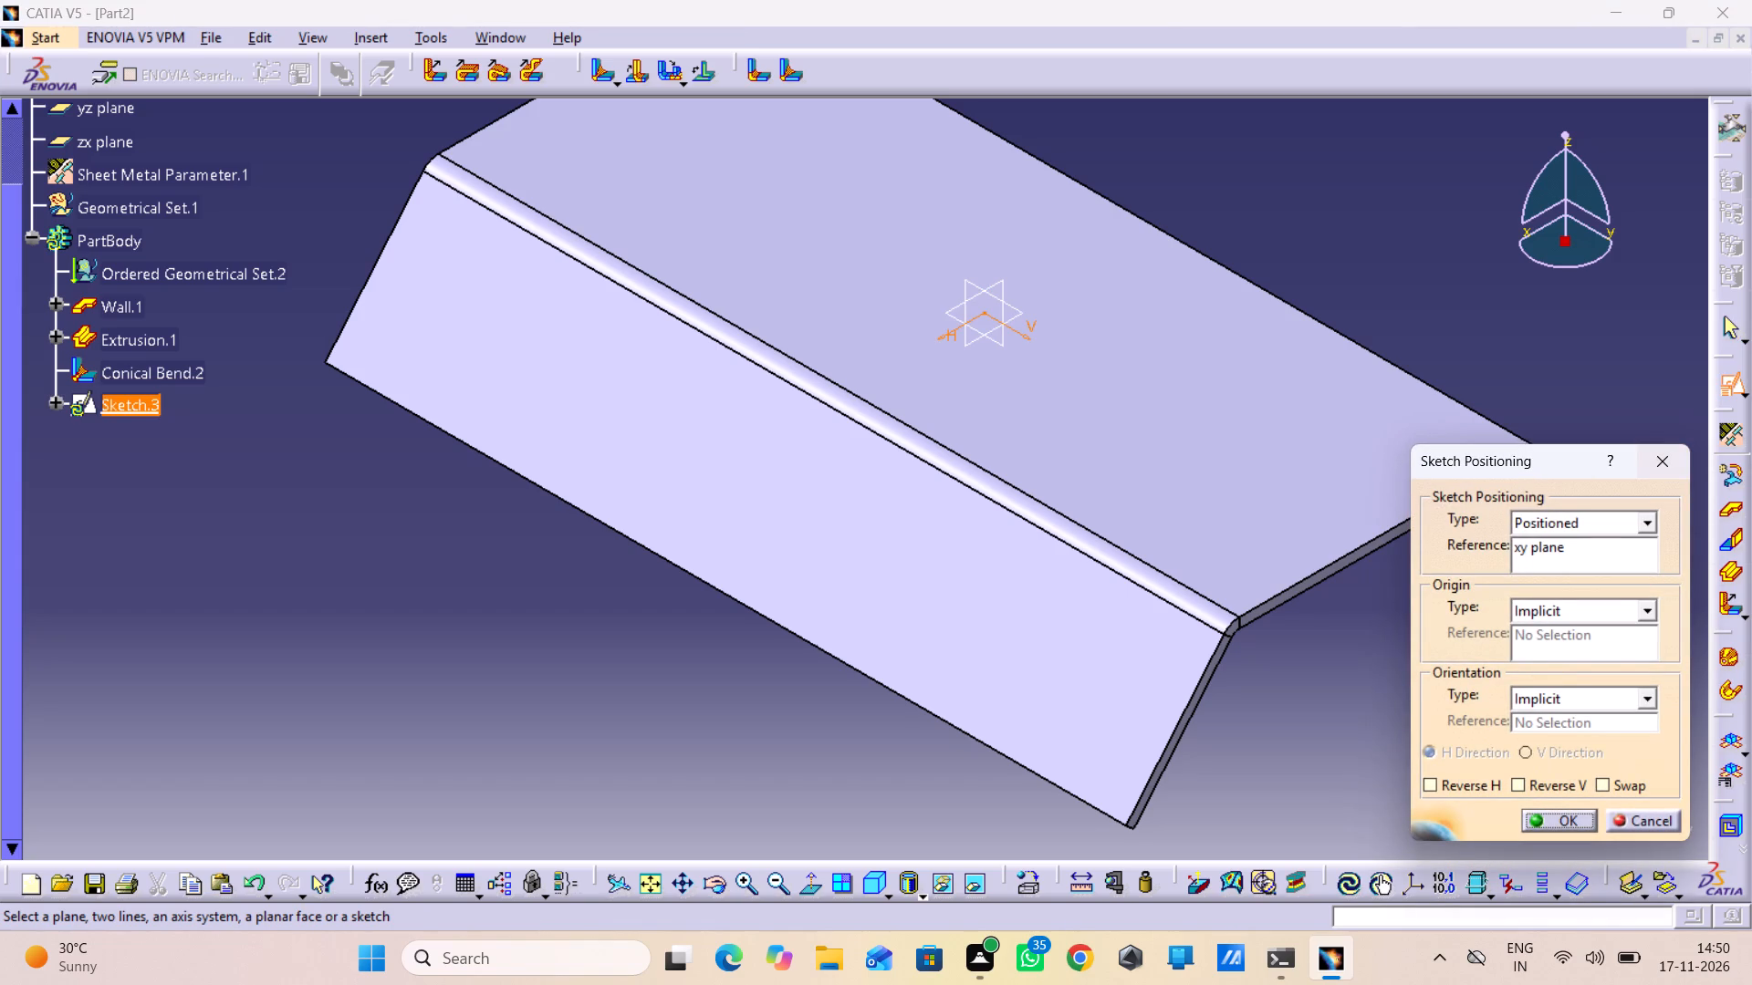
pyautogui.click(1576, 781)
pyautogui.click(1603, 781)
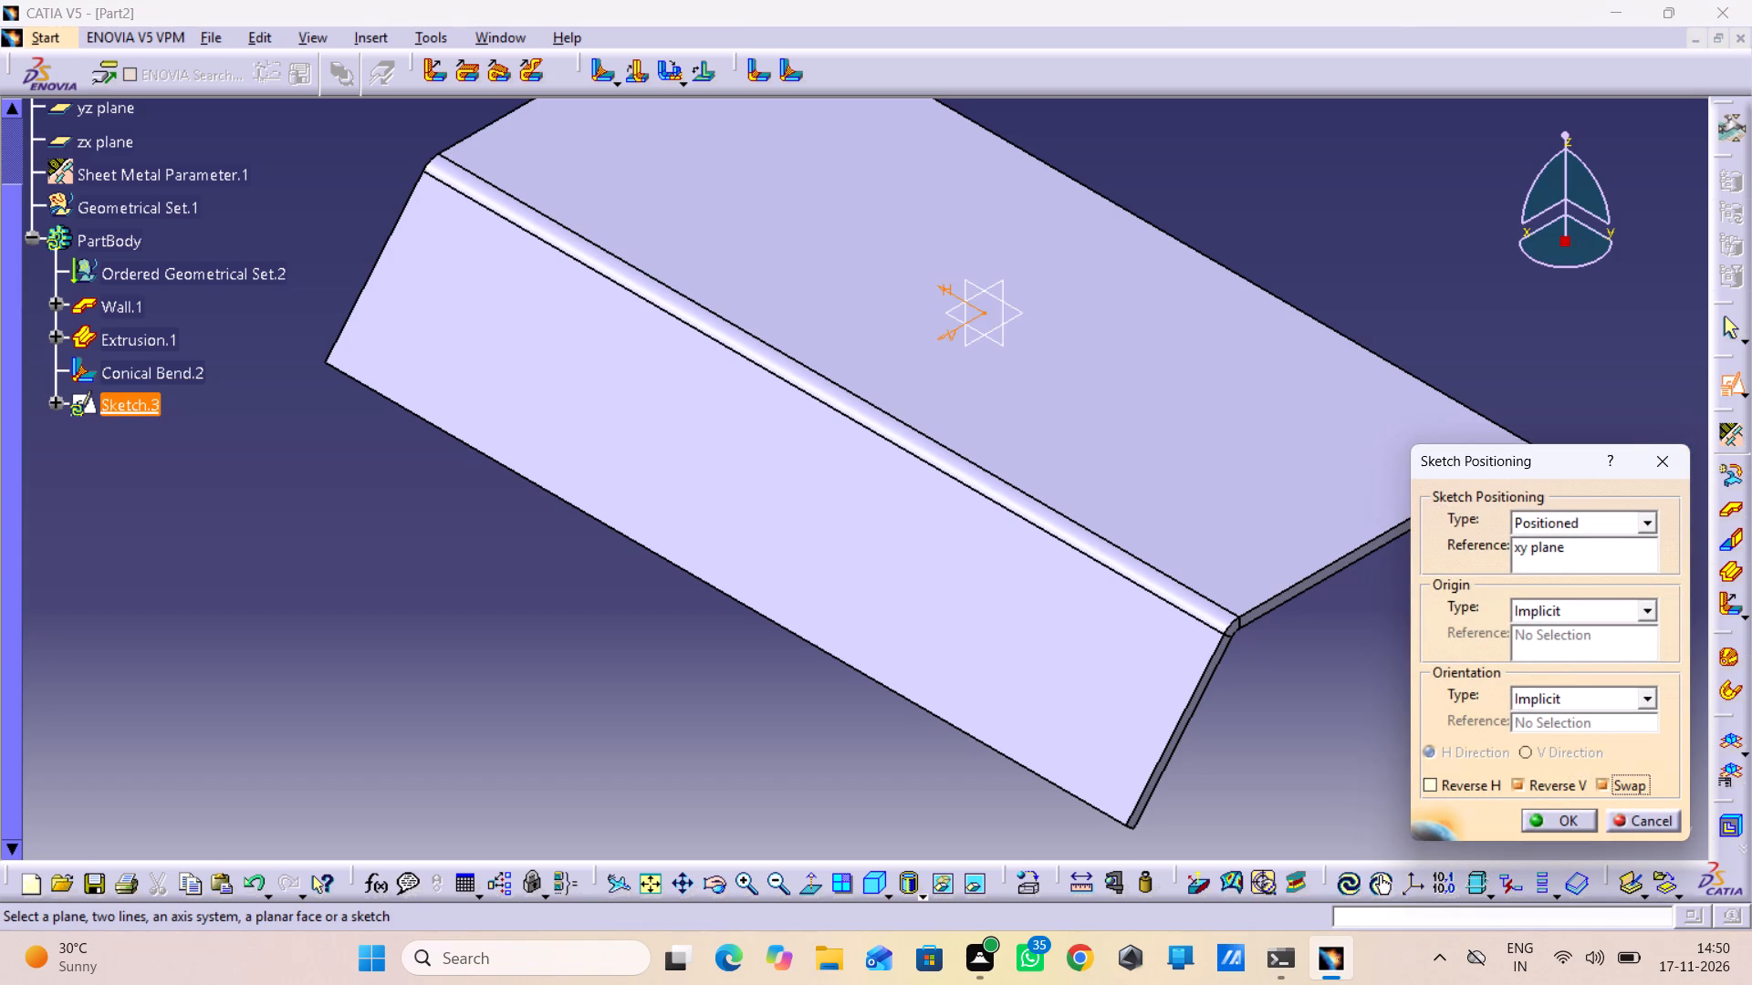
pyautogui.click(1559, 824)
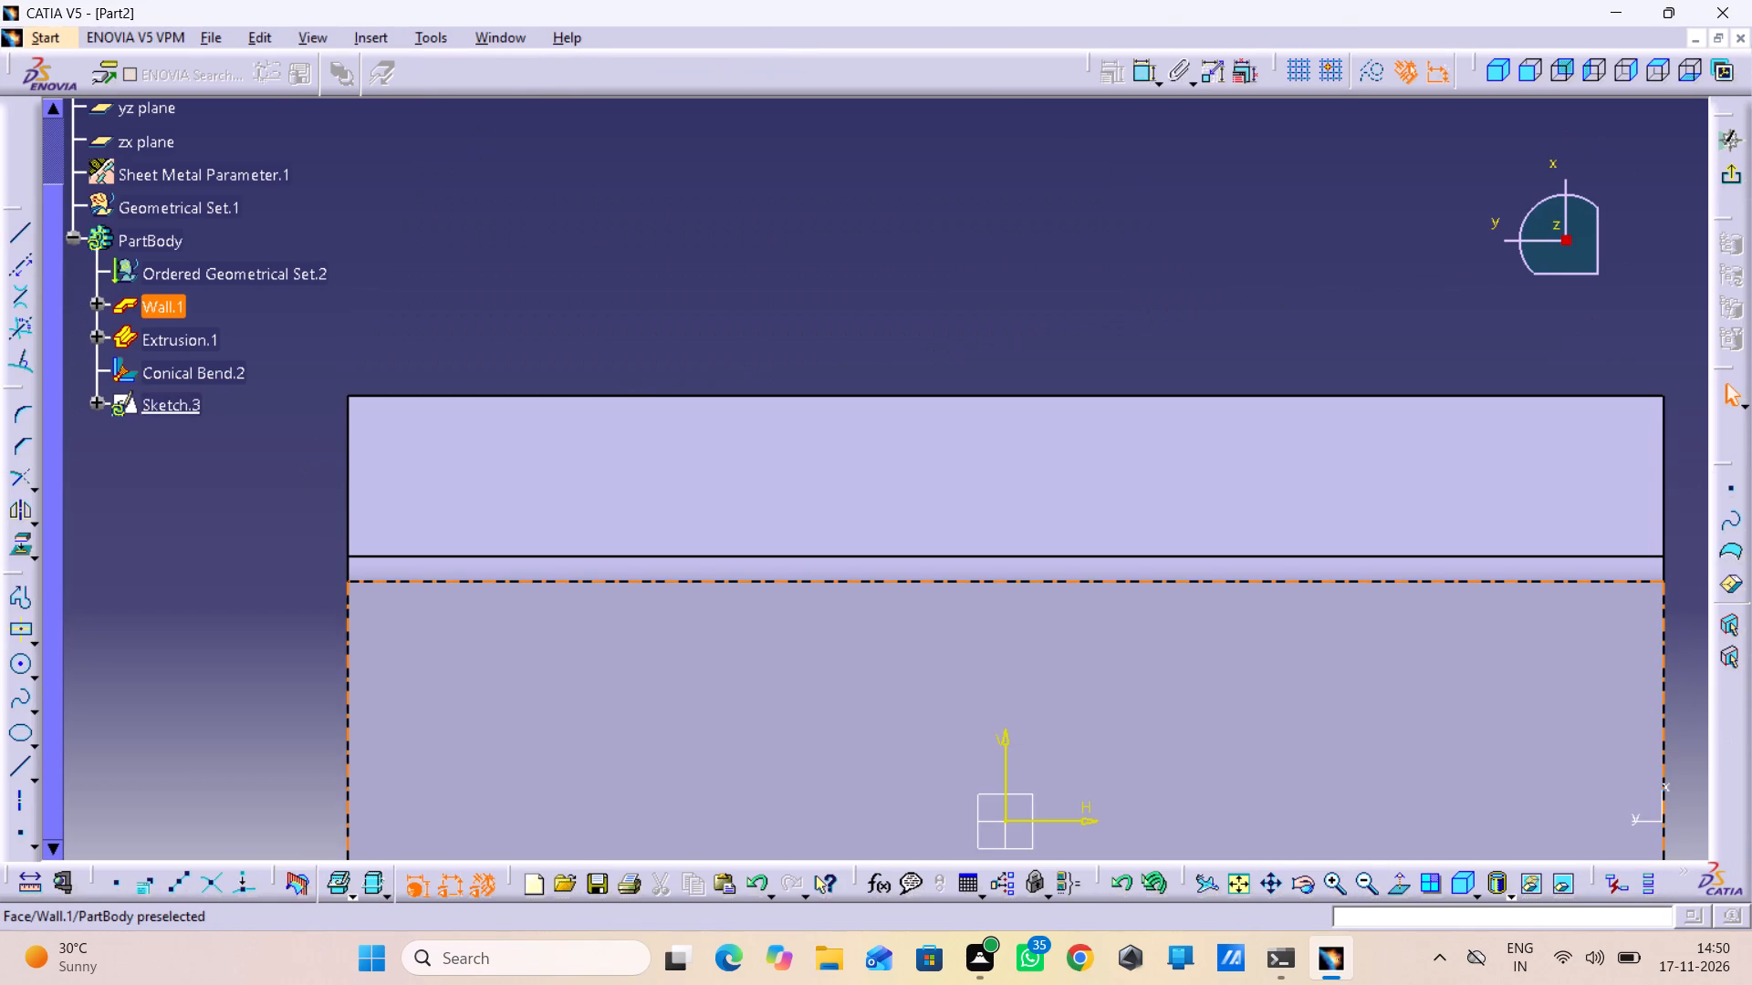
# Sketch a closed five-sided profile beyond the angled wall, with a vertical side about 14 mm, sloped corner, top edge about 23 mm, and slanted opposite side.
pyautogui.click(1076, 294)
pyautogui.moveTo(1076, 294); pyautogui.dragTo(1079, 352, button='middle')
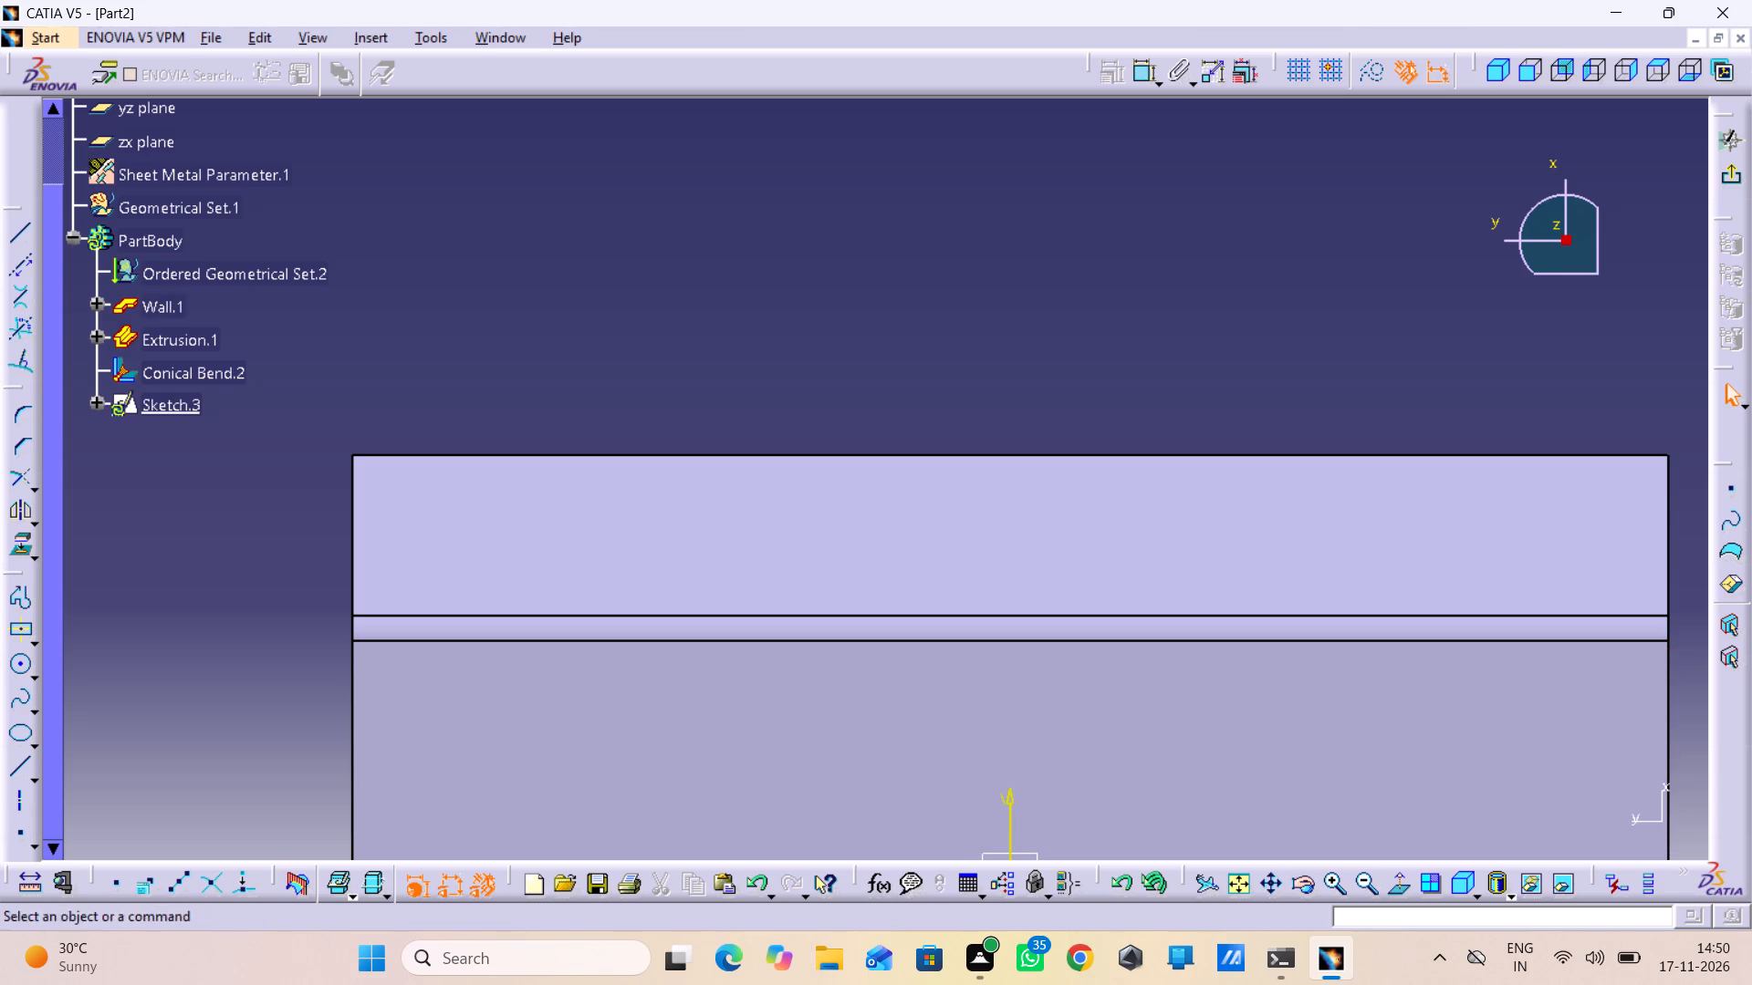
pyautogui.click(20, 595)
pyautogui.doubleClick(20, 595)
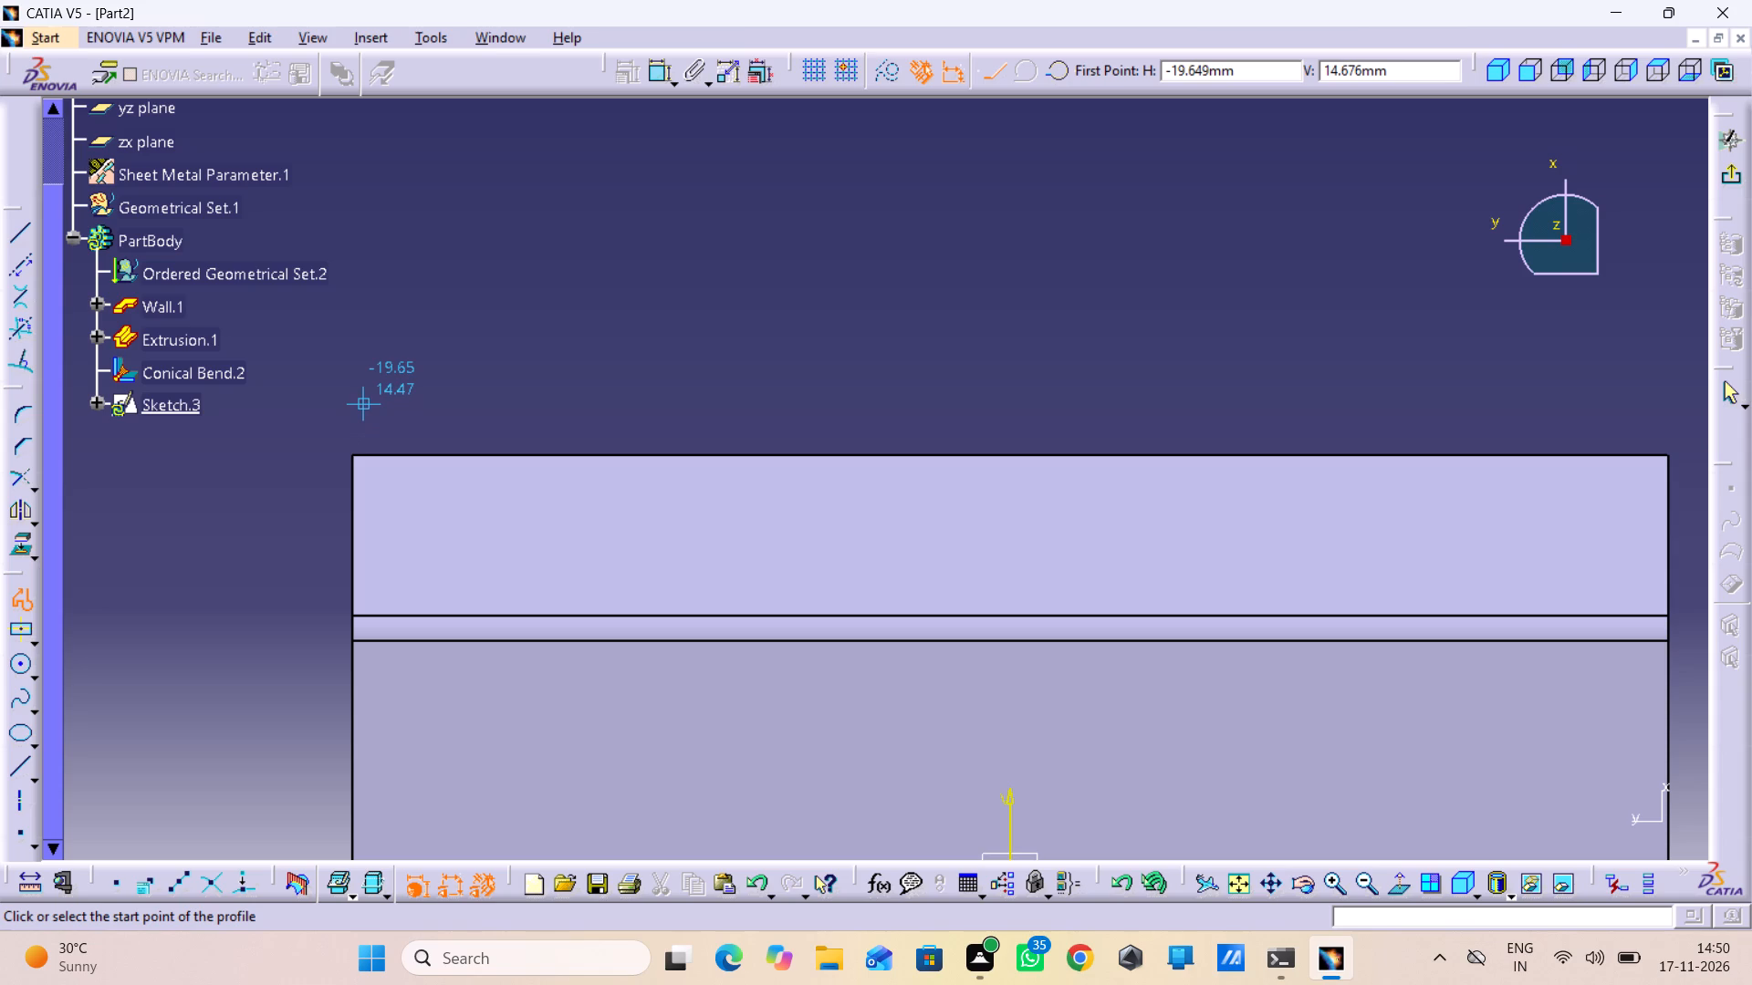
pyautogui.click(363, 398)
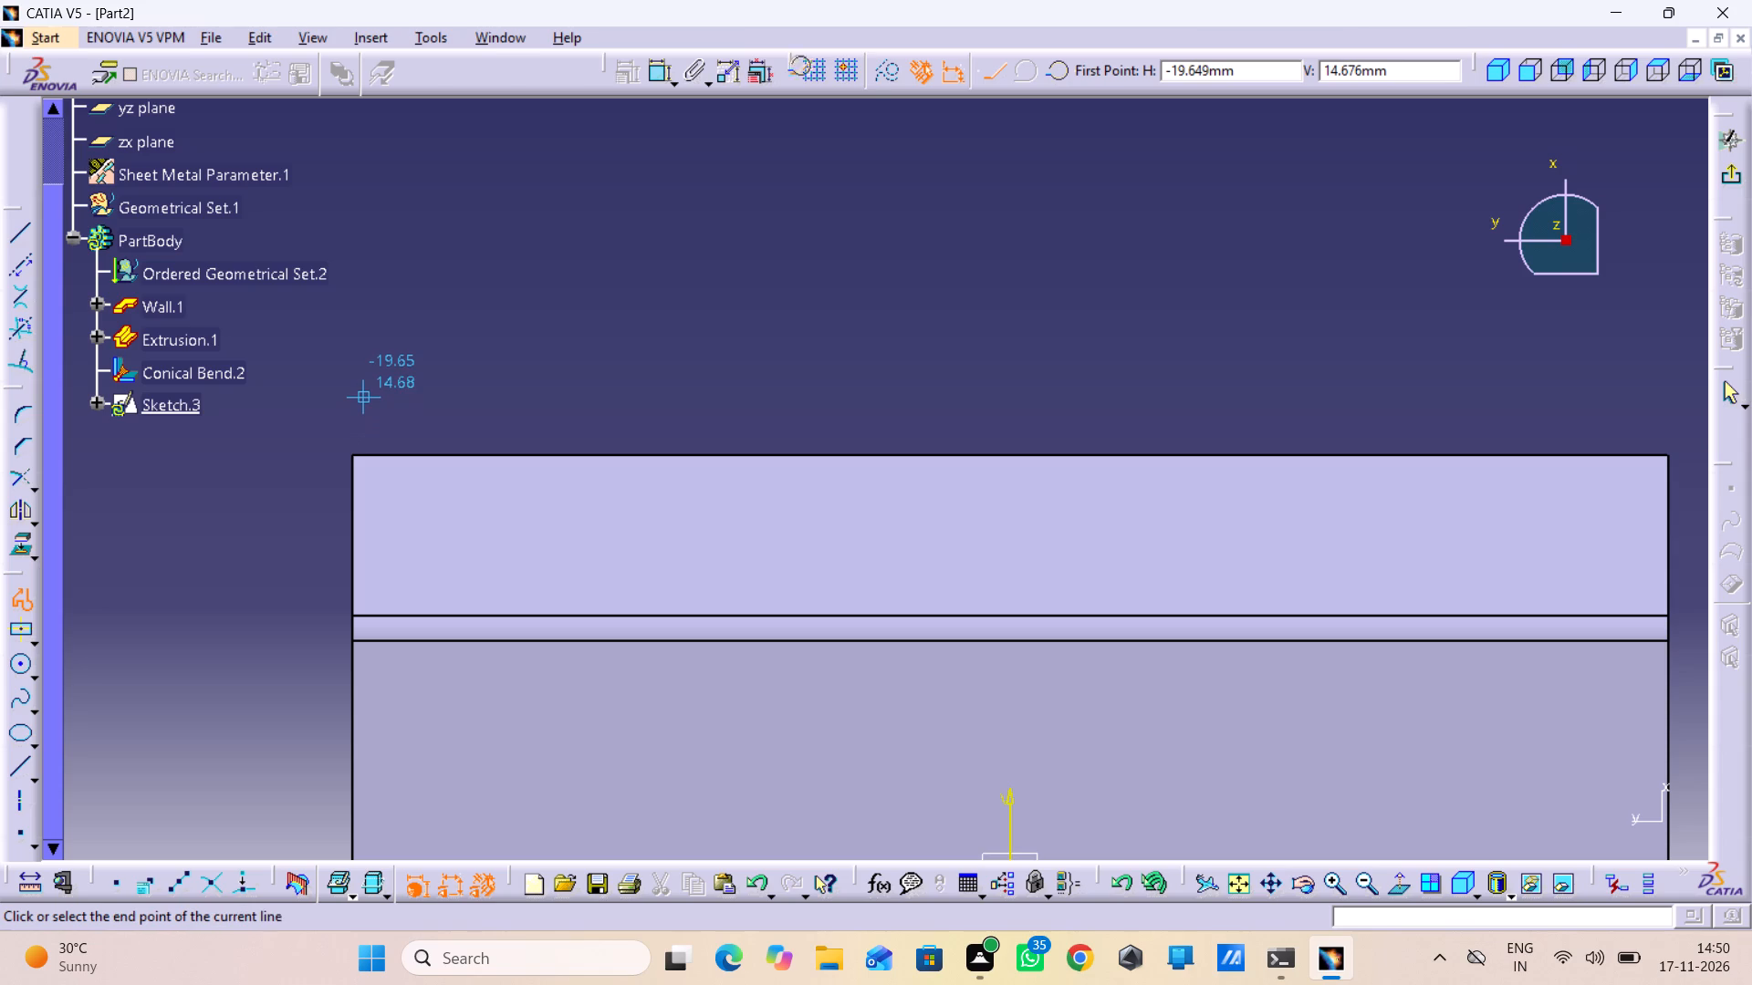
pyautogui.moveTo(364, 168); pyautogui.dragTo(368, 310, button='middle')
pyautogui.rightClick(364, 168)
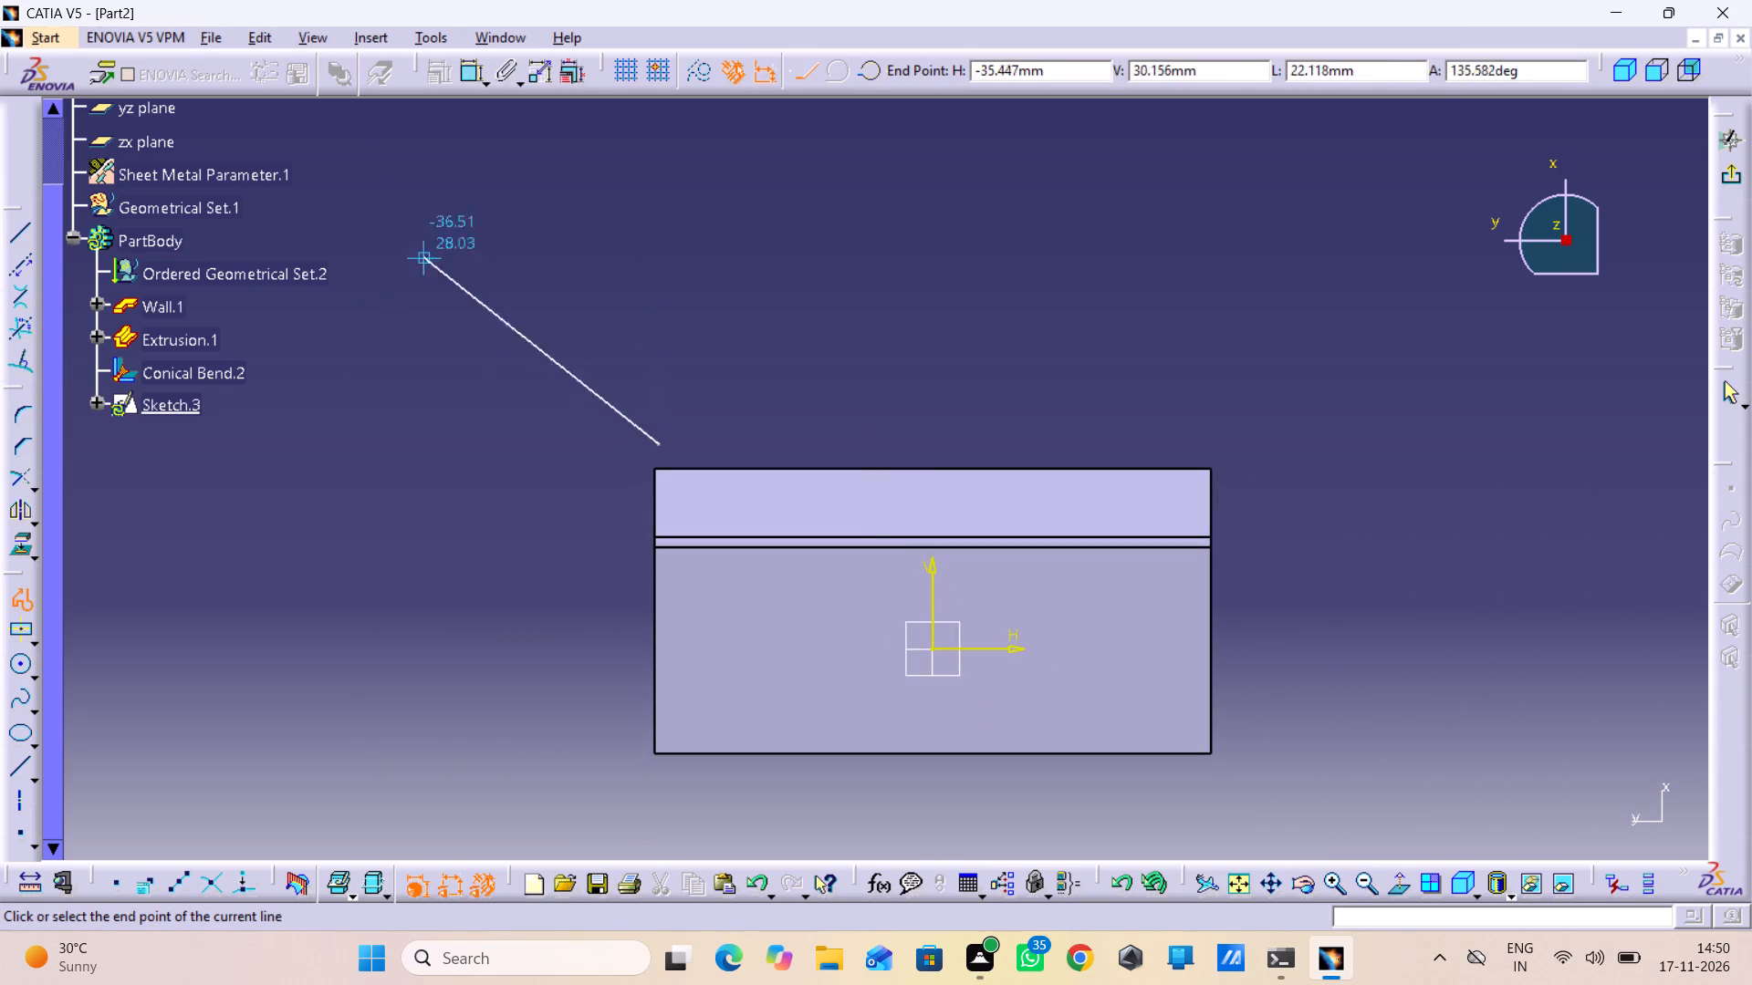
pyautogui.click(659, 247)
pyautogui.click(714, 184)
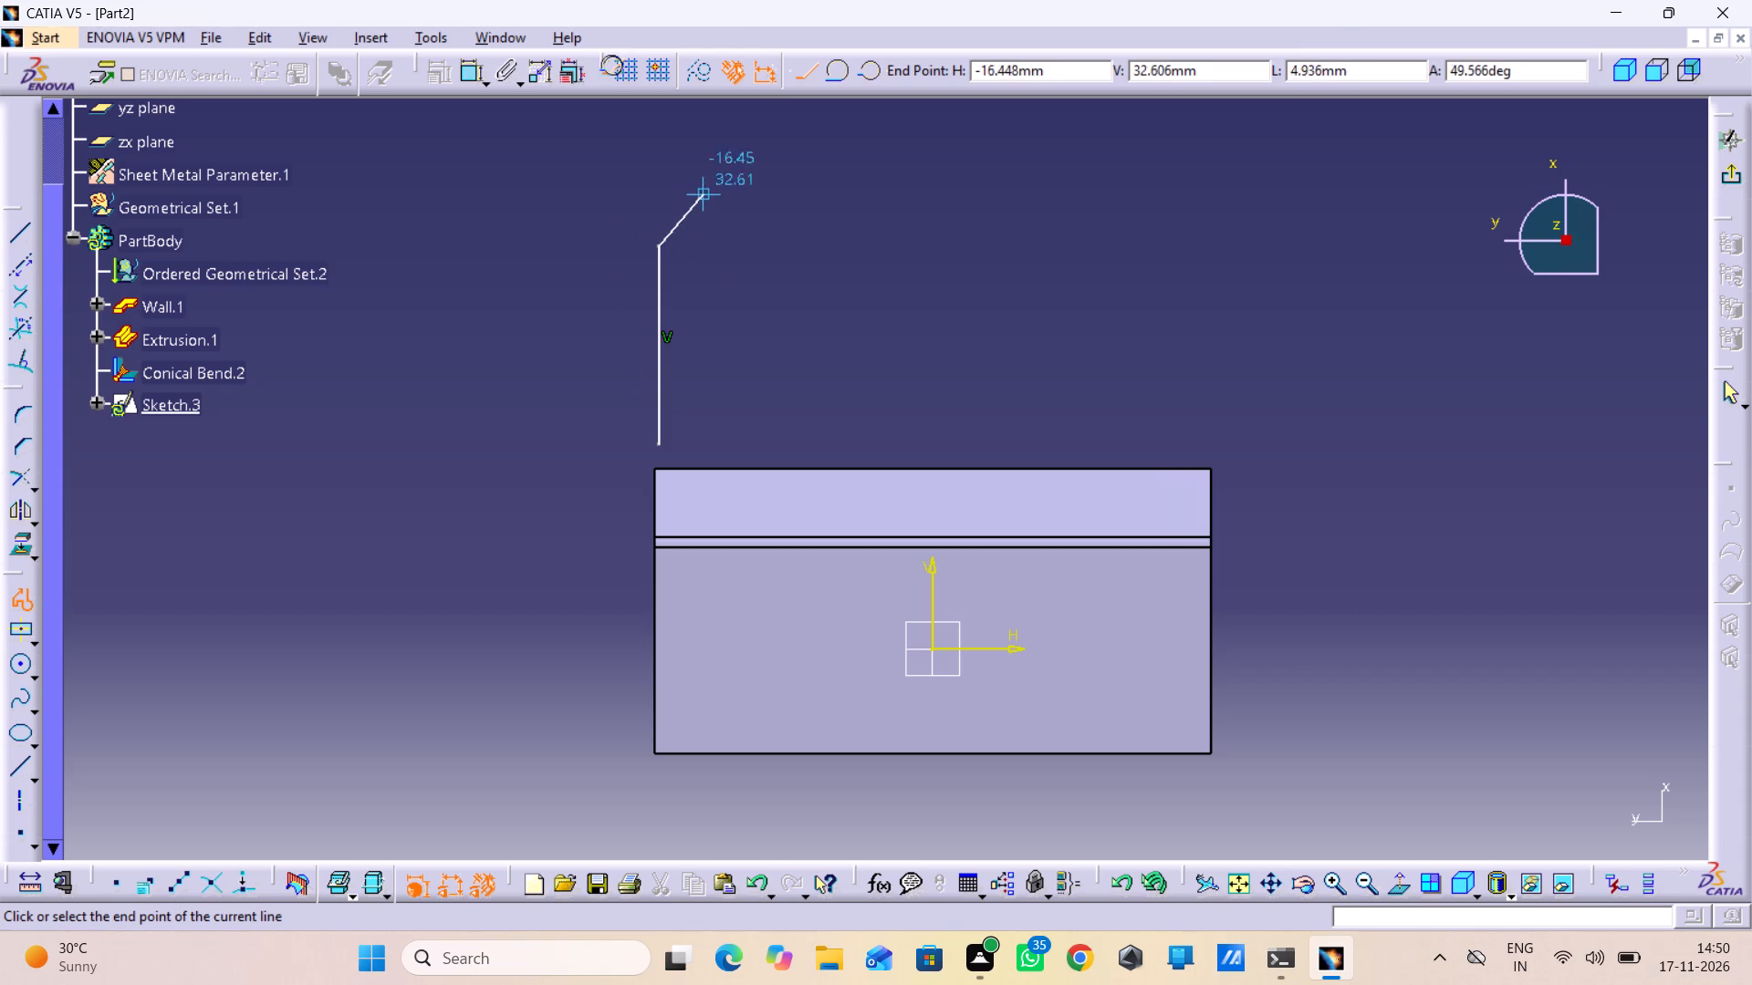
pyautogui.click(1034, 185)
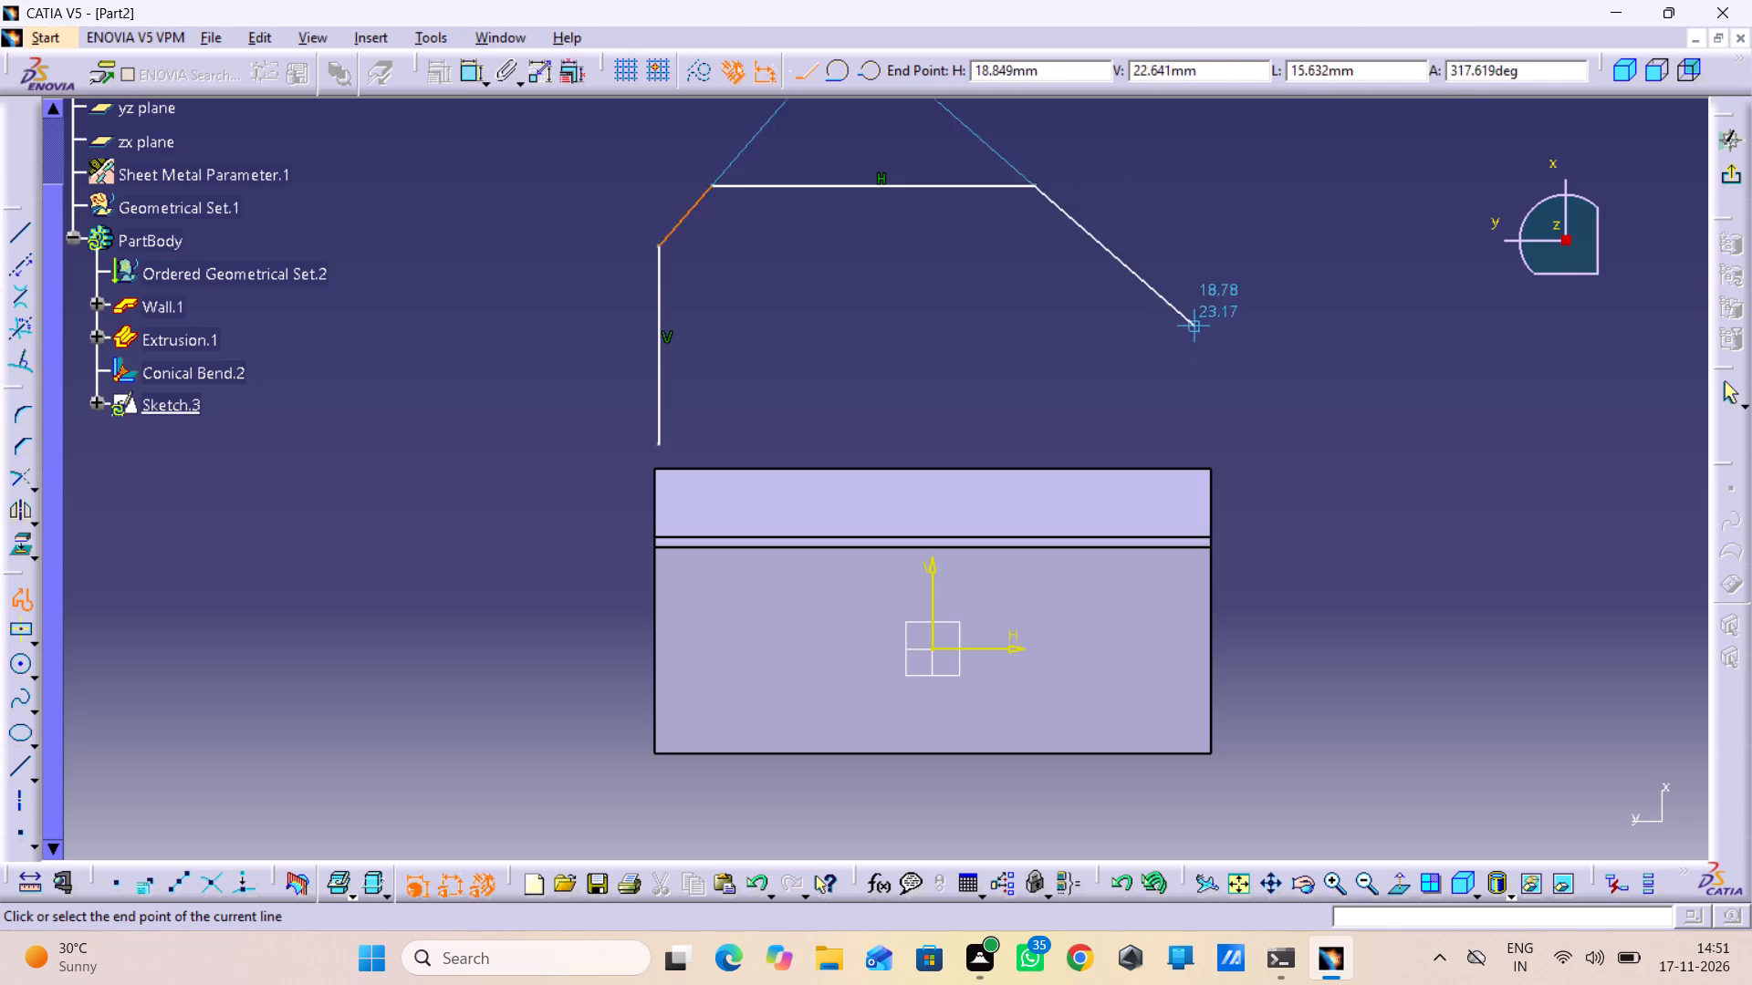
pyautogui.click(1188, 448)
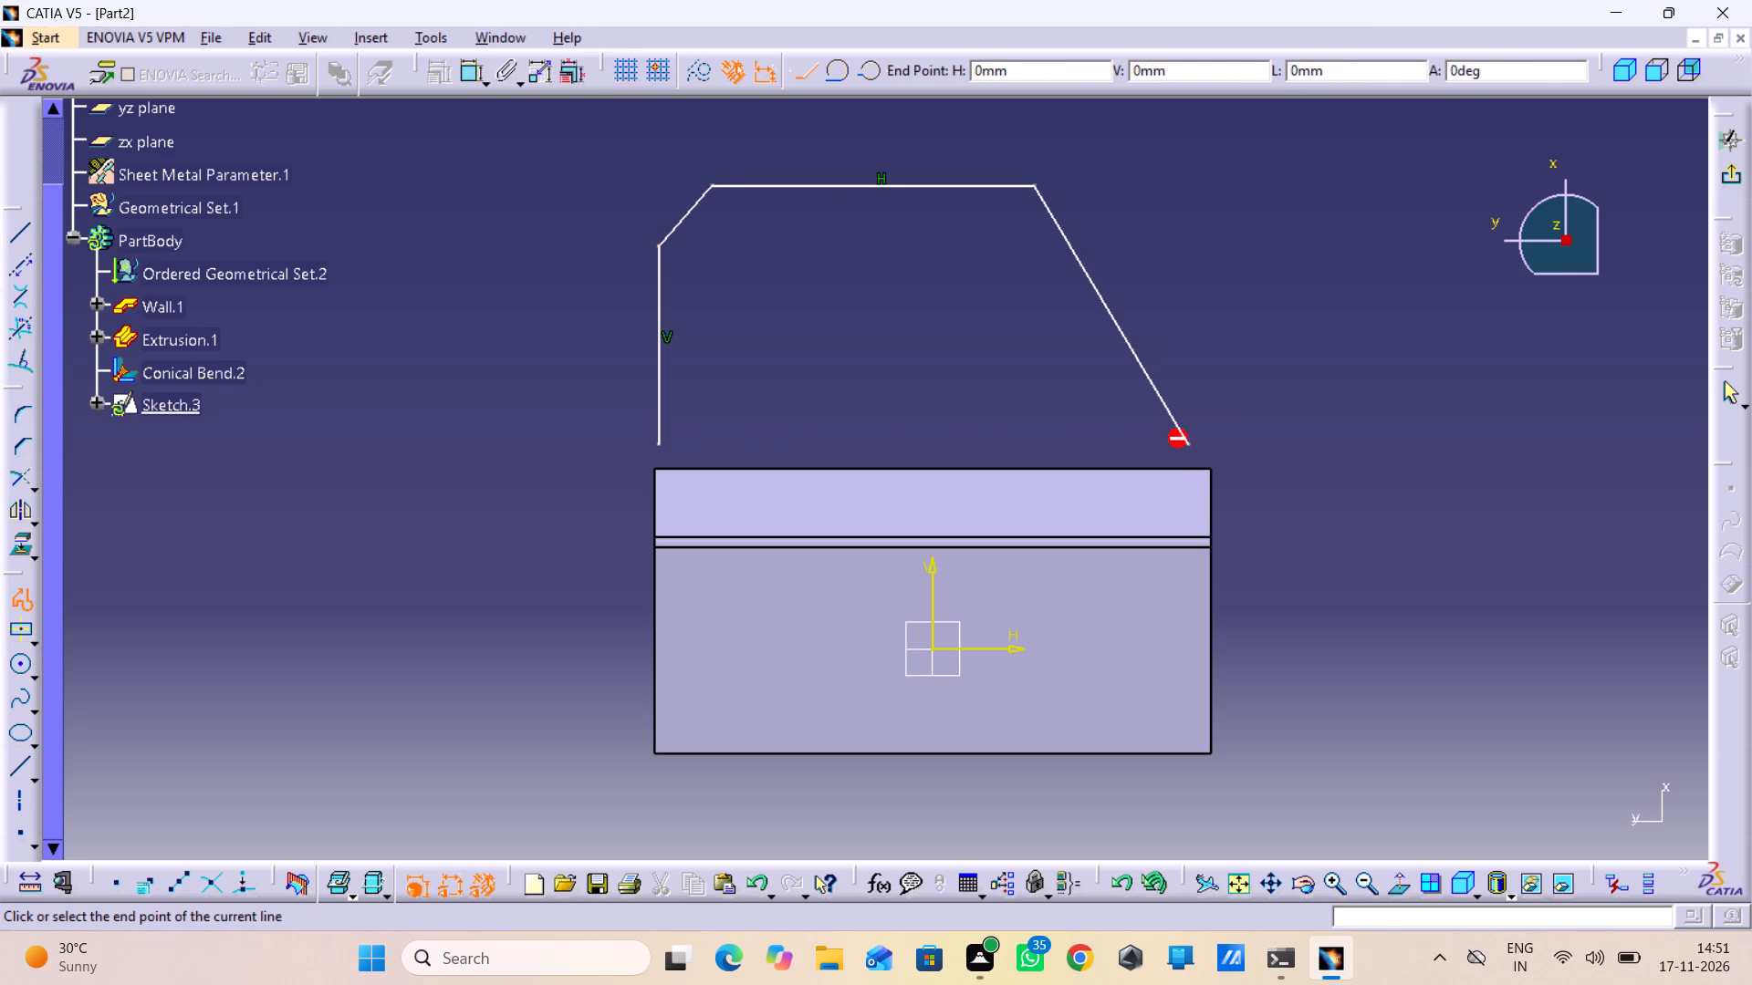
pyautogui.click(660, 449)
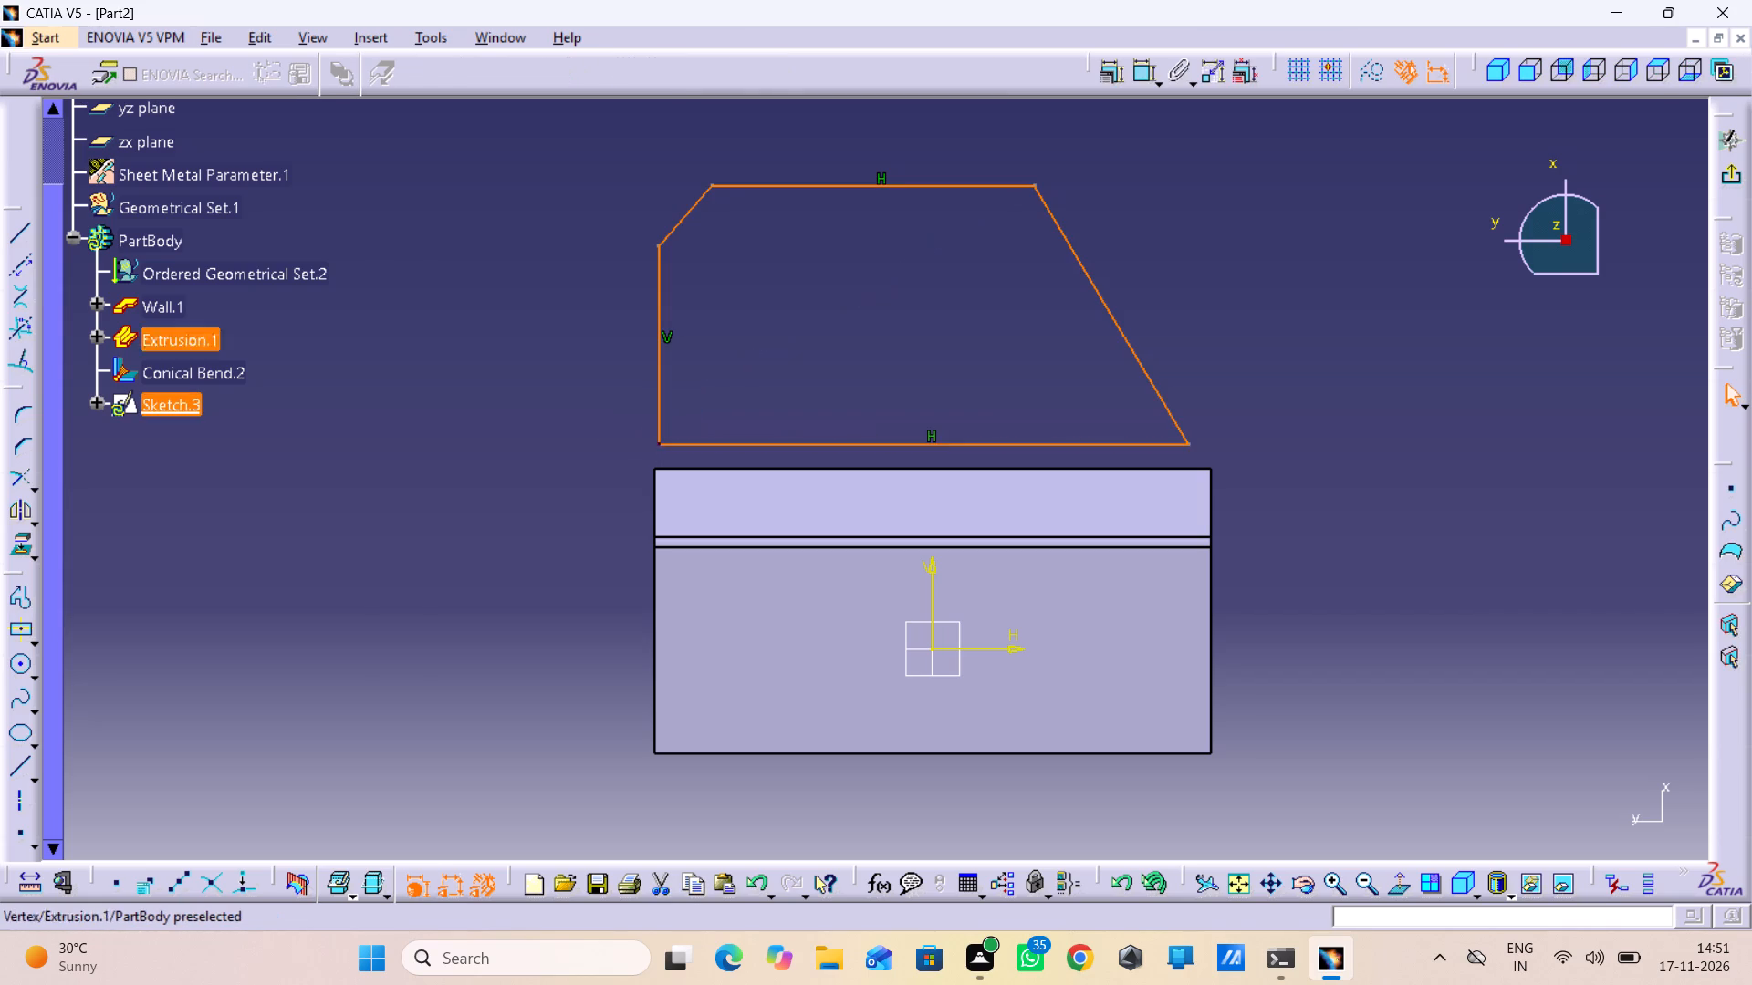
pyautogui.click(1253, 210)
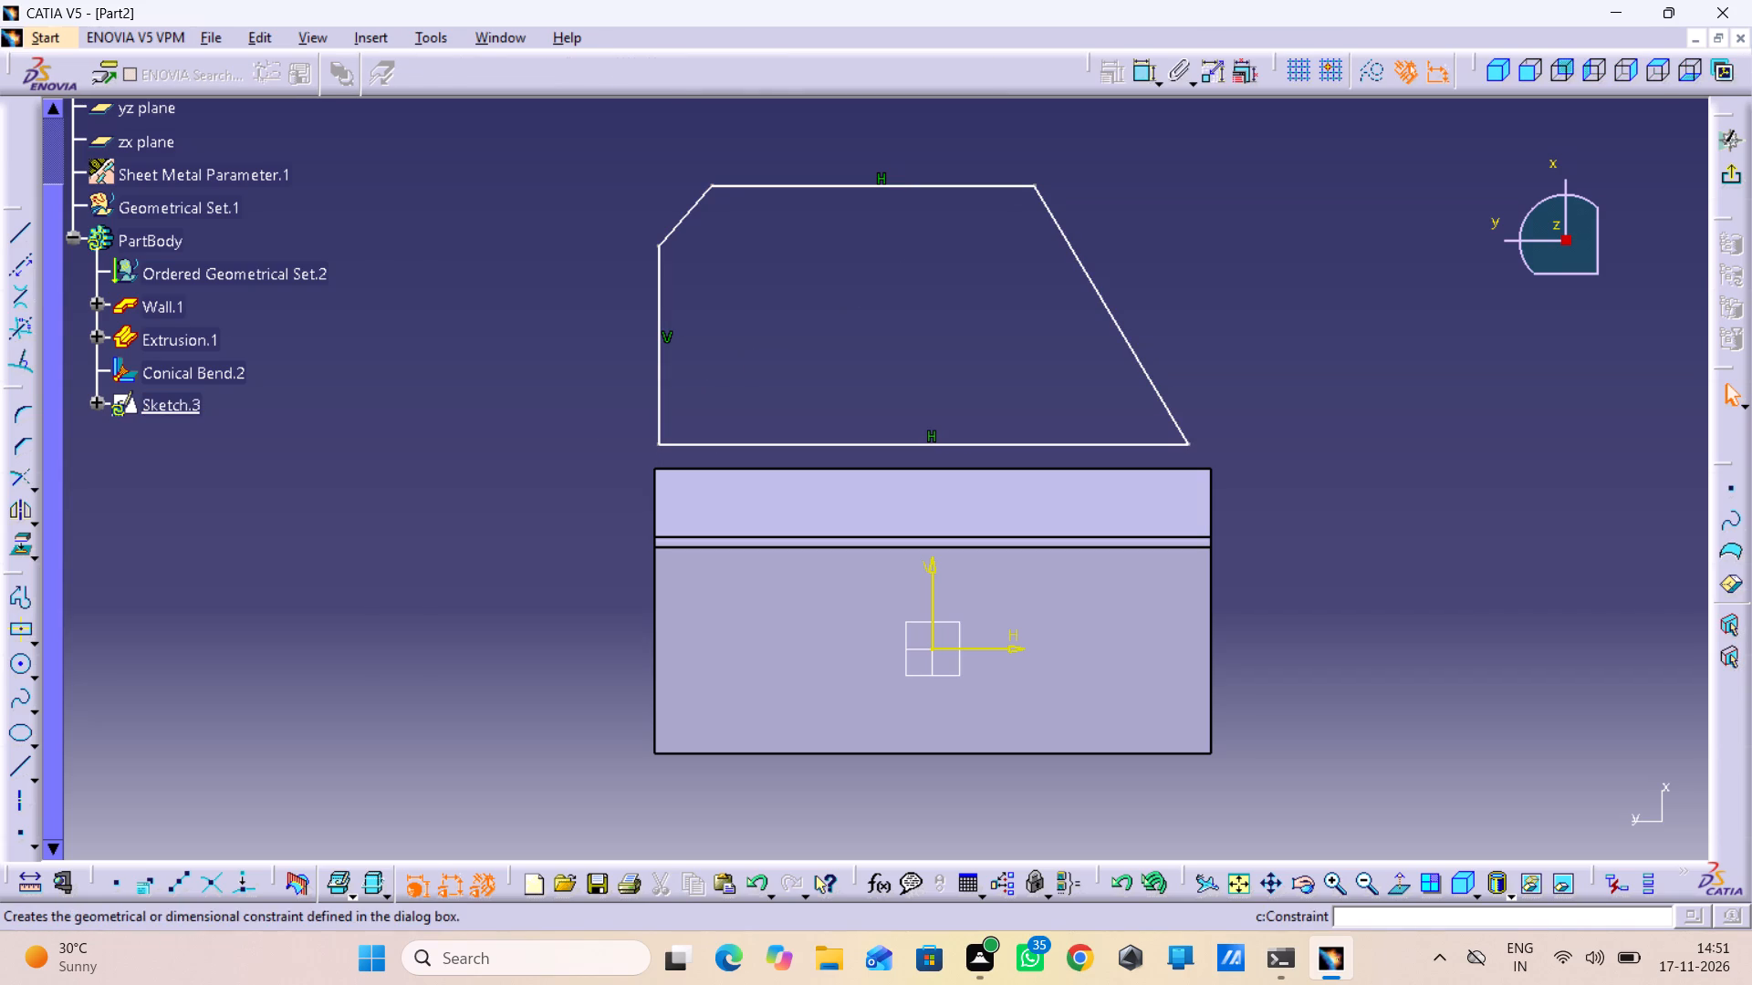
# Dimension the profile's horizontal top edge and set its length to 15 mm.
pyautogui.doubleClick(1135, 67)
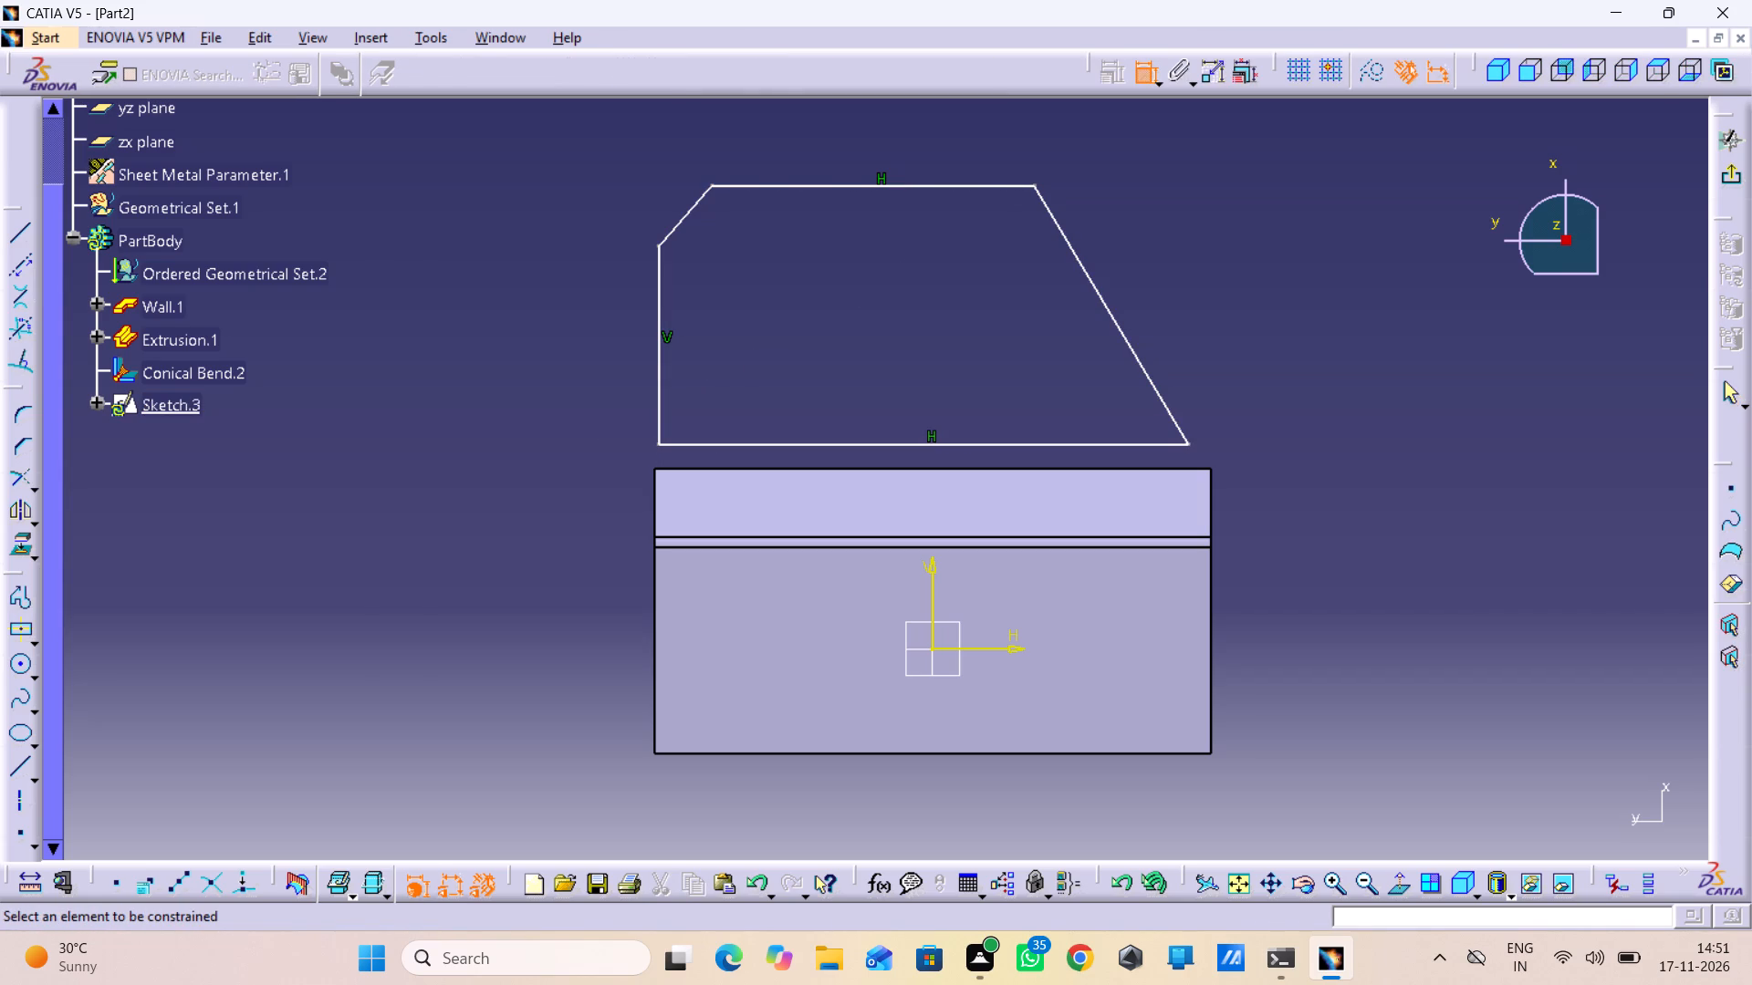
pyautogui.click(830, 183)
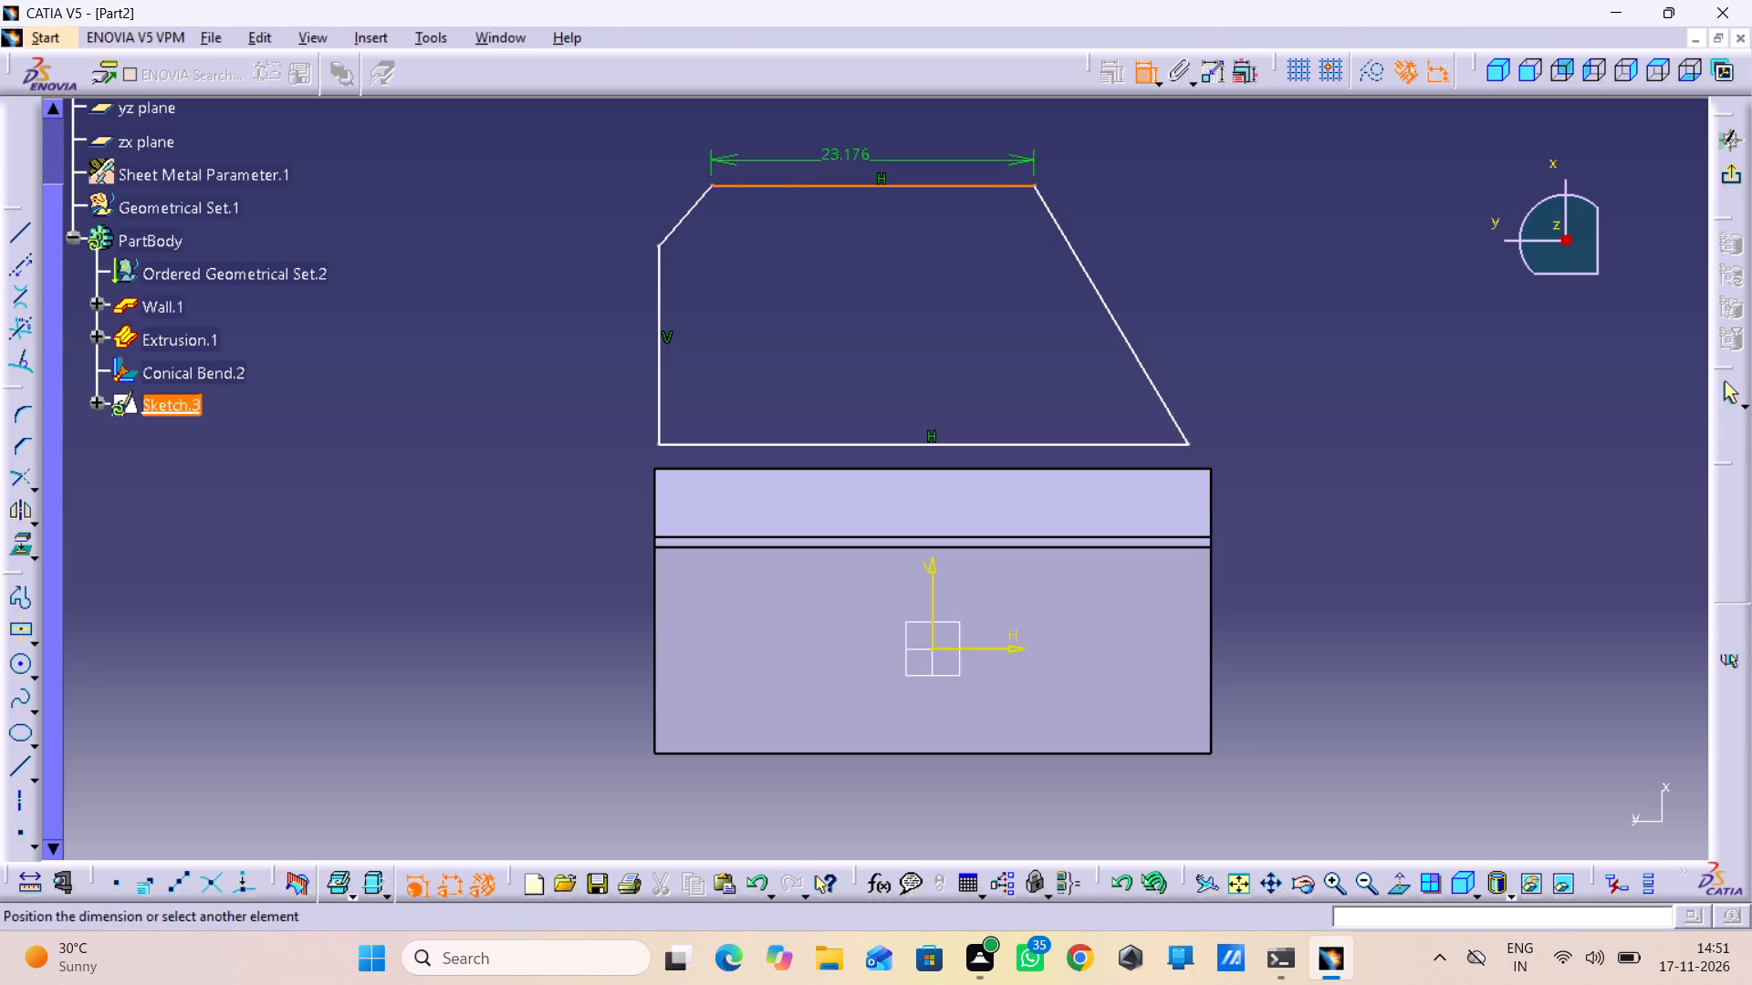
pyautogui.click(871, 153)
pyautogui.click(871, 121)
pyautogui.doubleClick(857, 143)
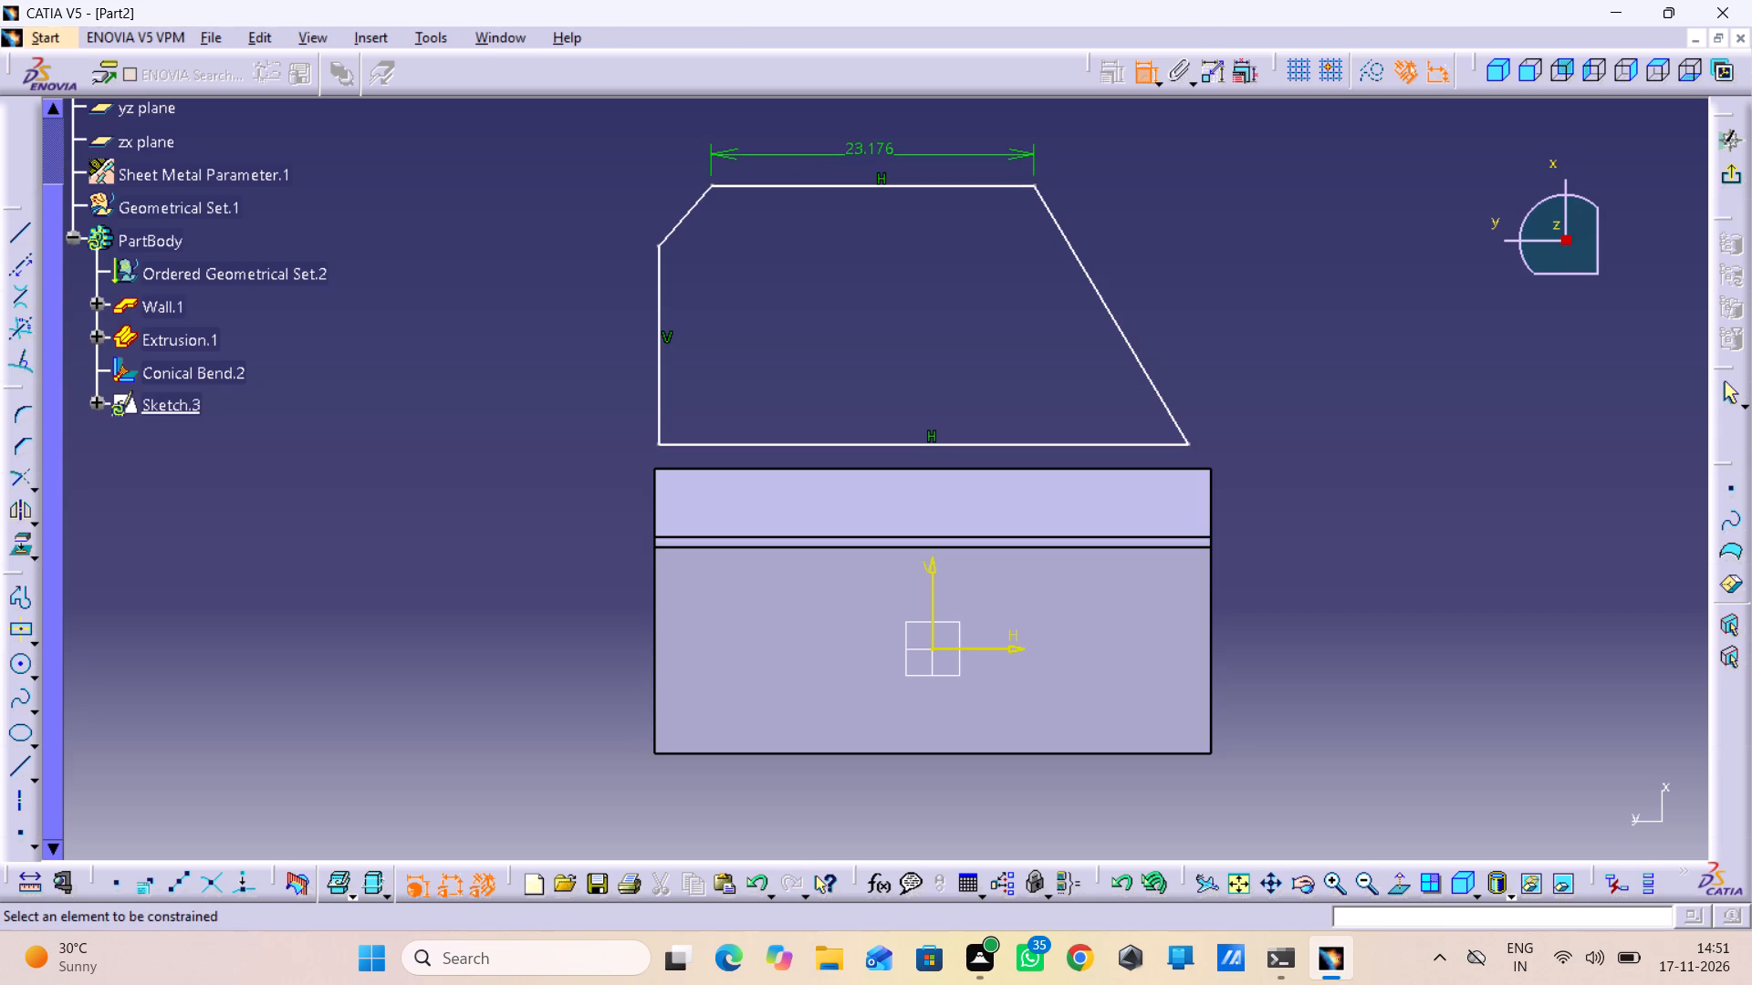
pyautogui.write('15')
pyautogui.press('Return')
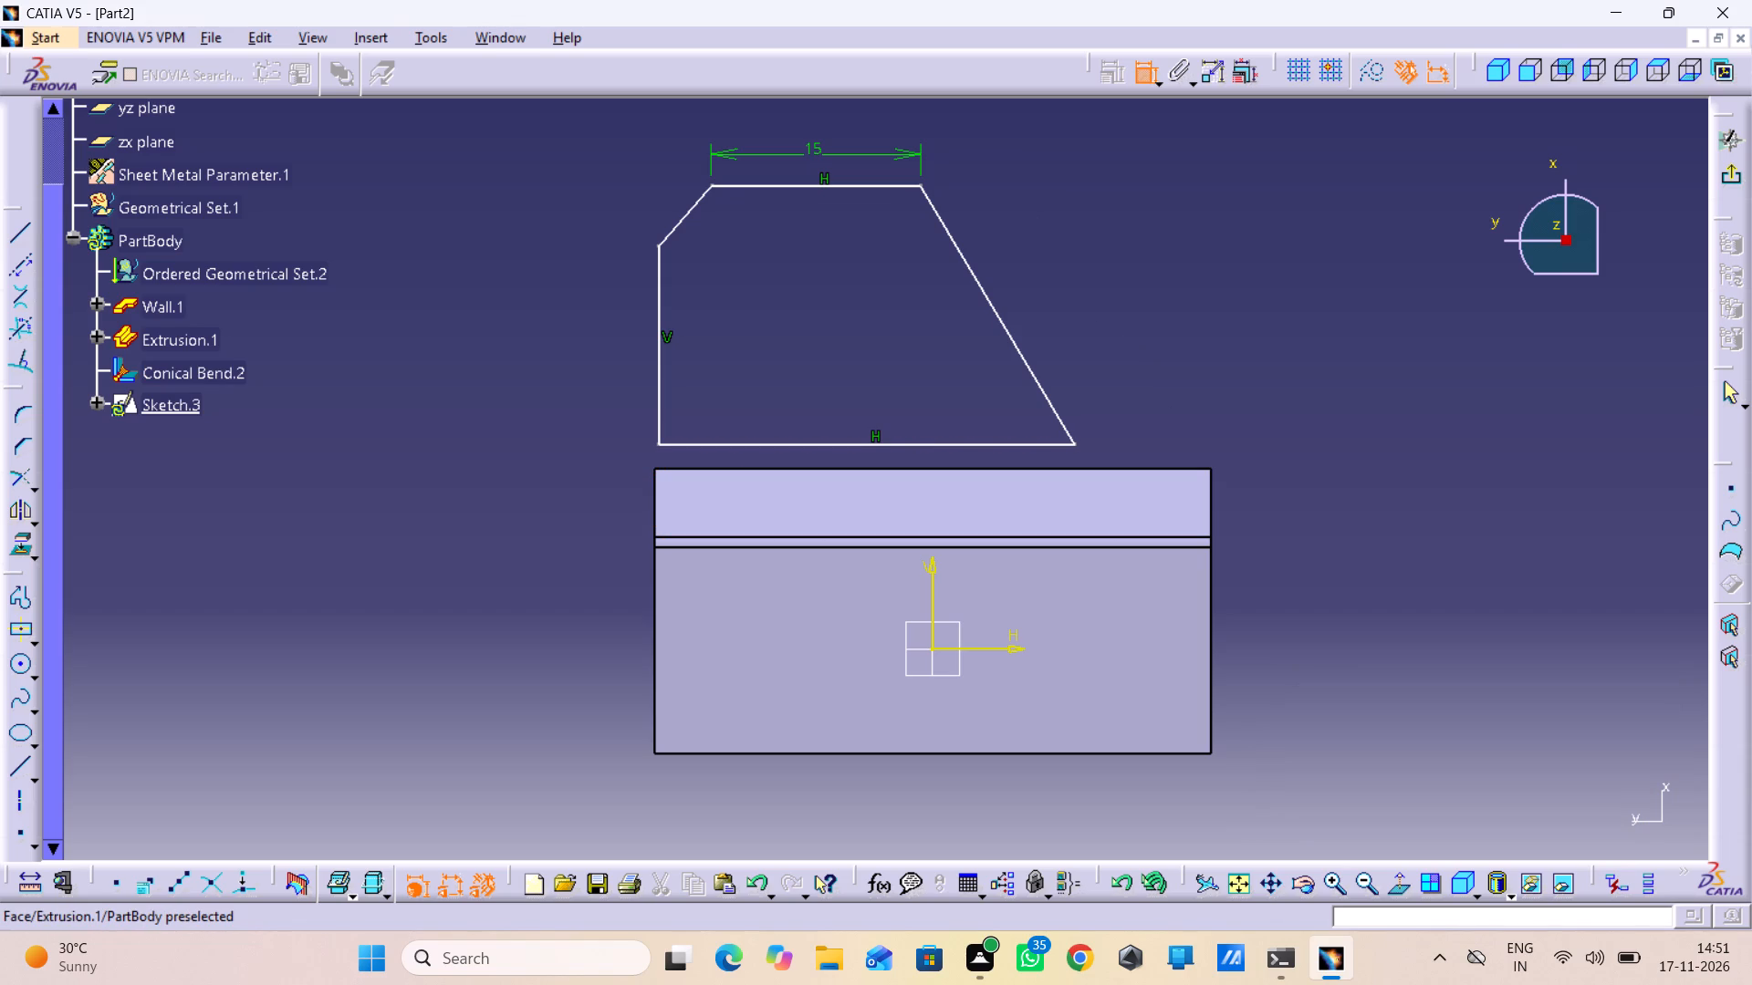
# Dimension the profile's vertical side and set its length to 20 mm.
pyautogui.click(662, 437)
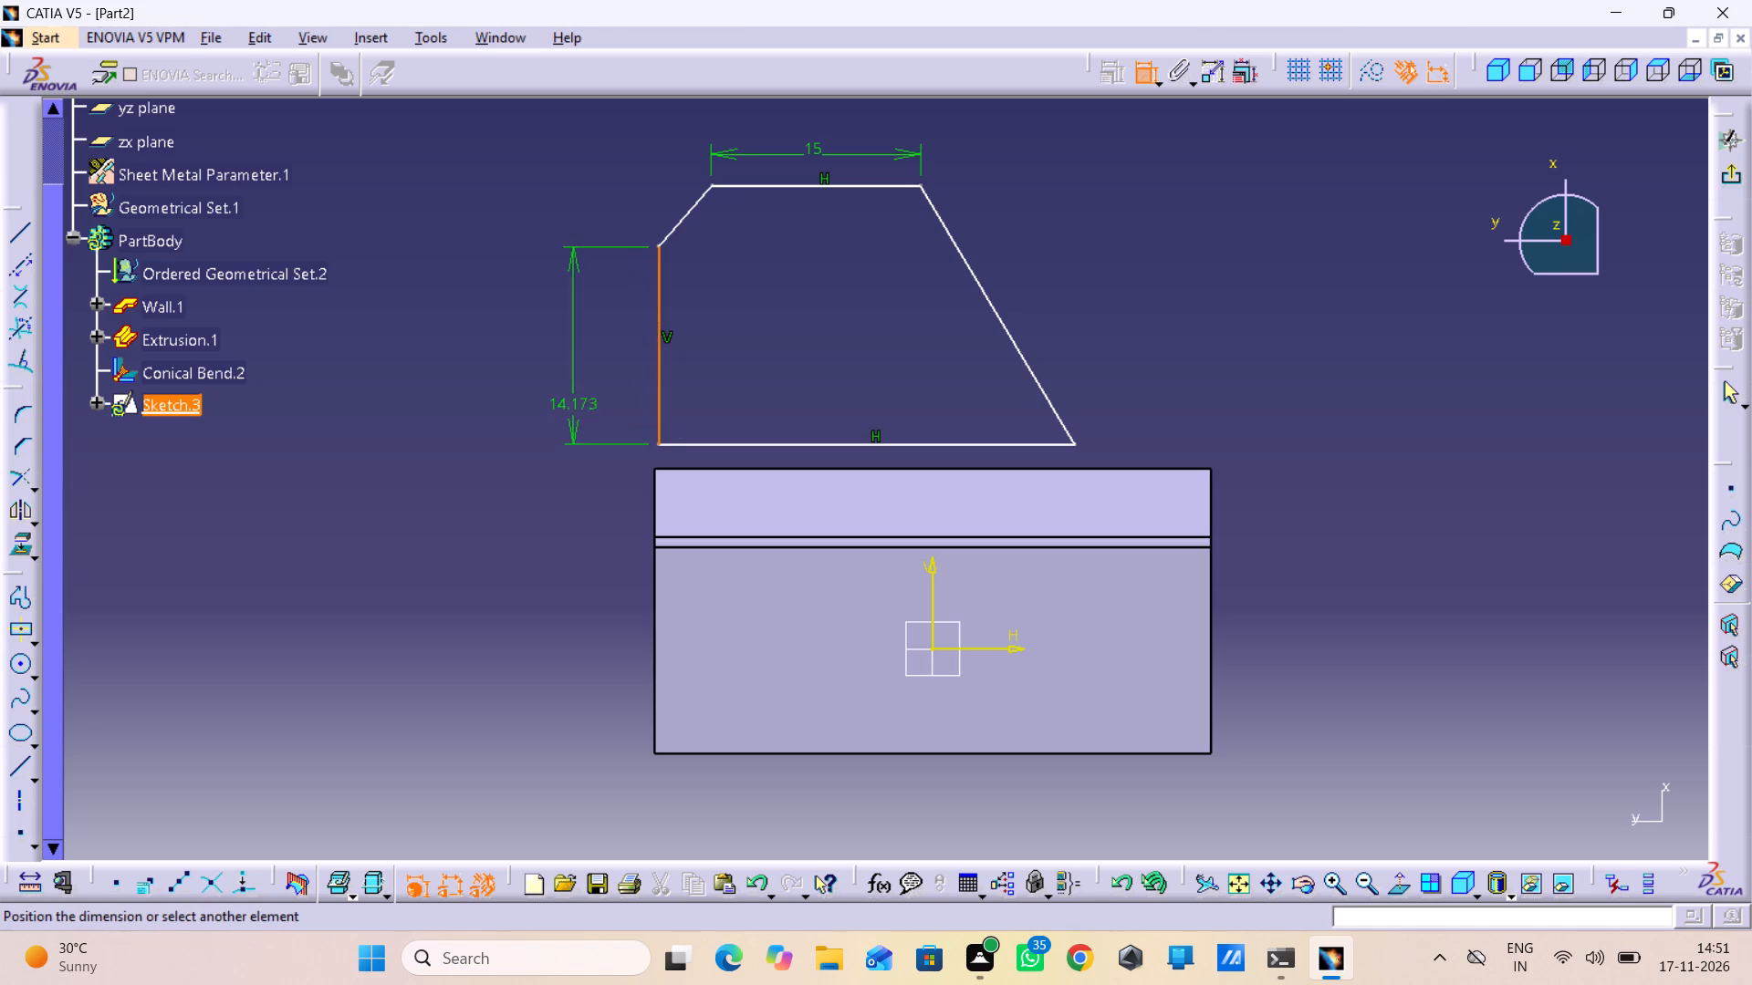
pyautogui.click(610, 357)
pyautogui.doubleClick(612, 346)
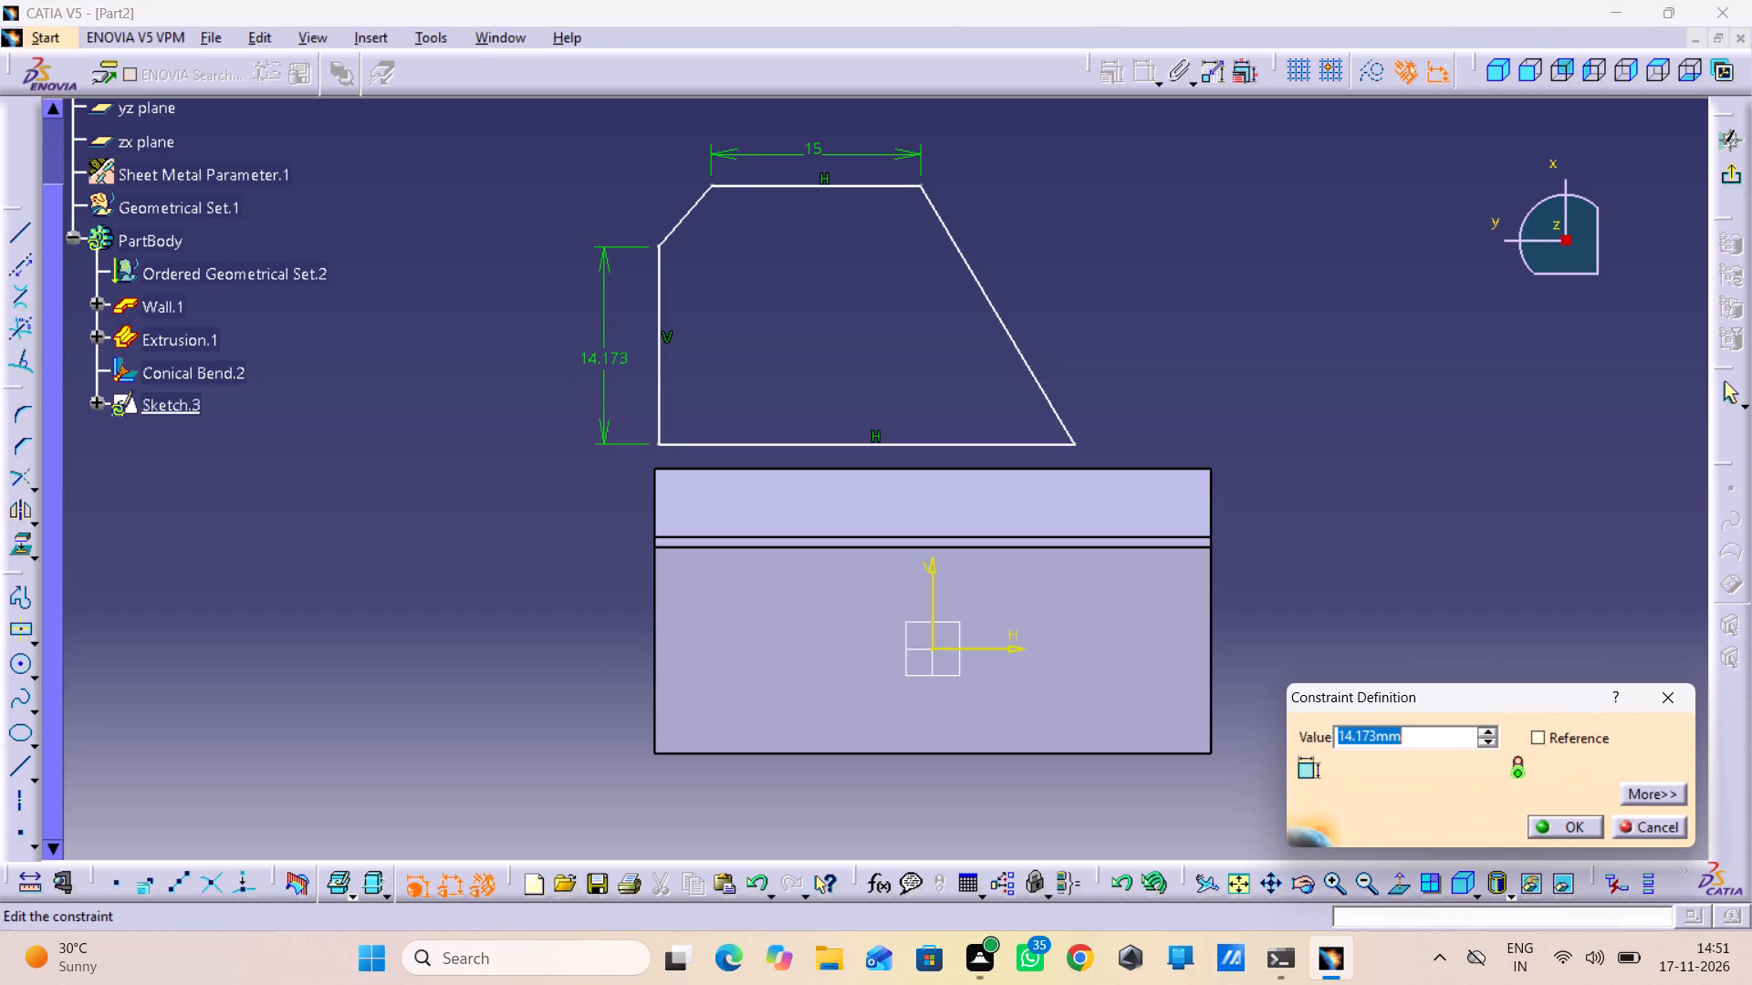
pyautogui.write('20')
pyautogui.press('Return')
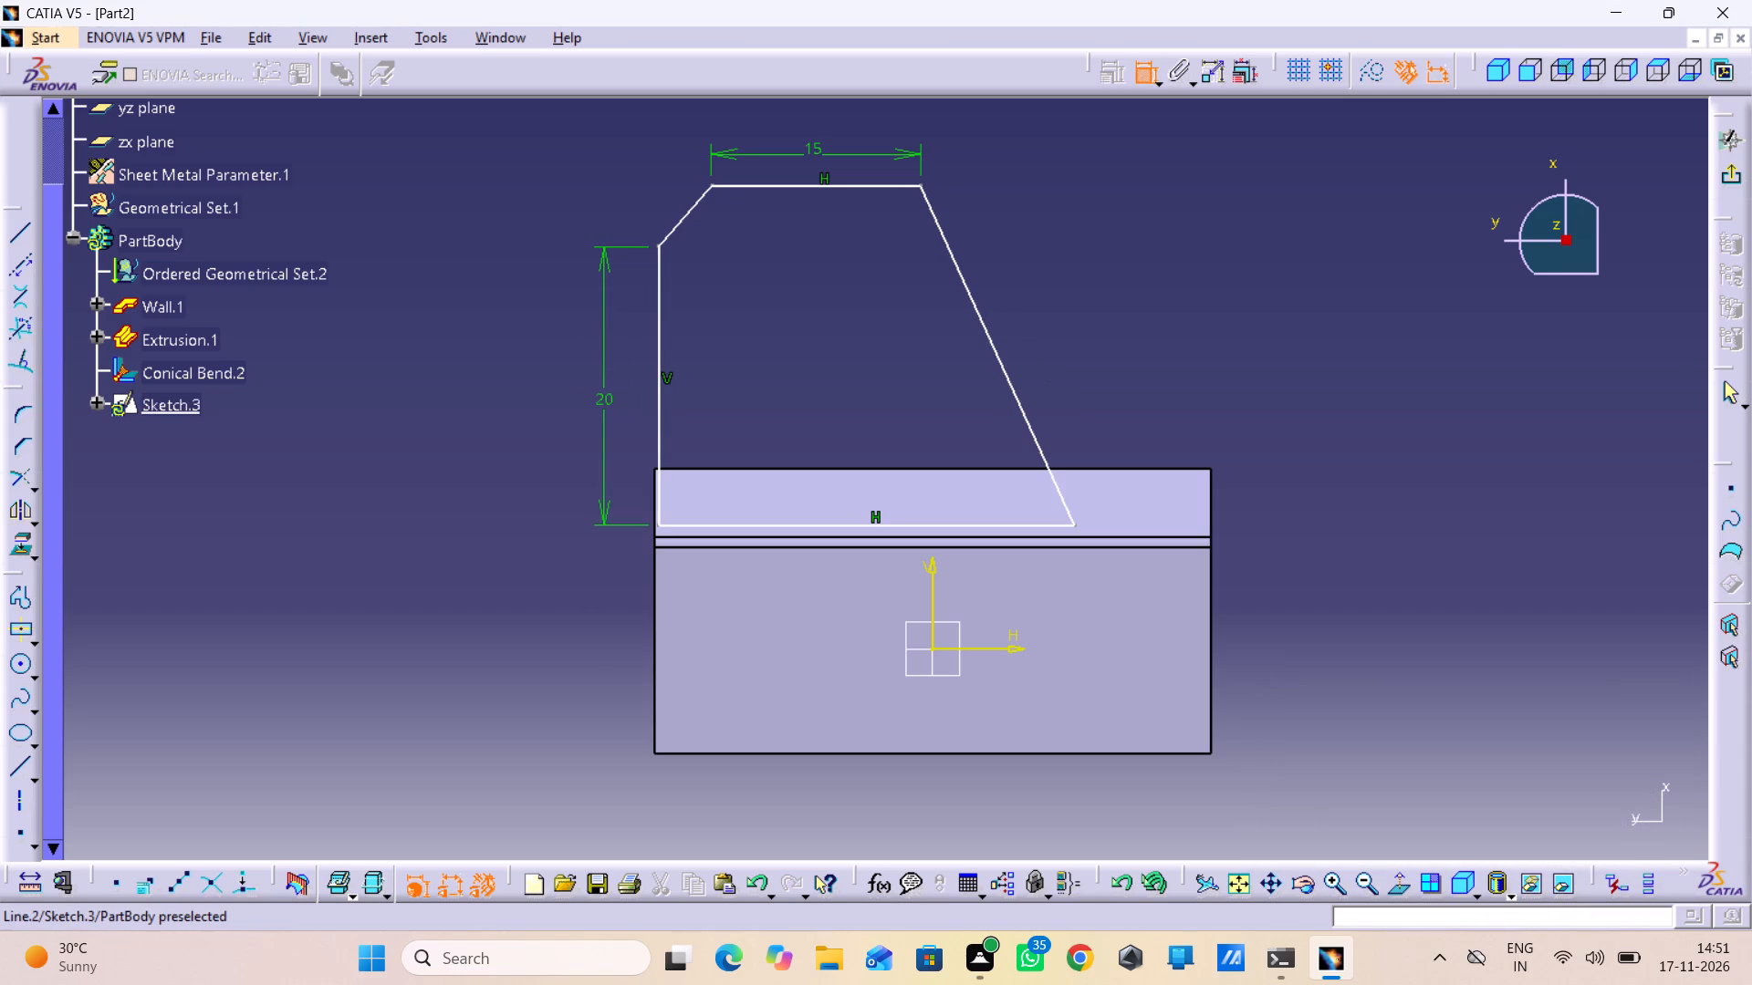
# Dimension the vertical distance between the sloped corner line's endpoints and set it to 5 mm.
pyautogui.click(655, 248)
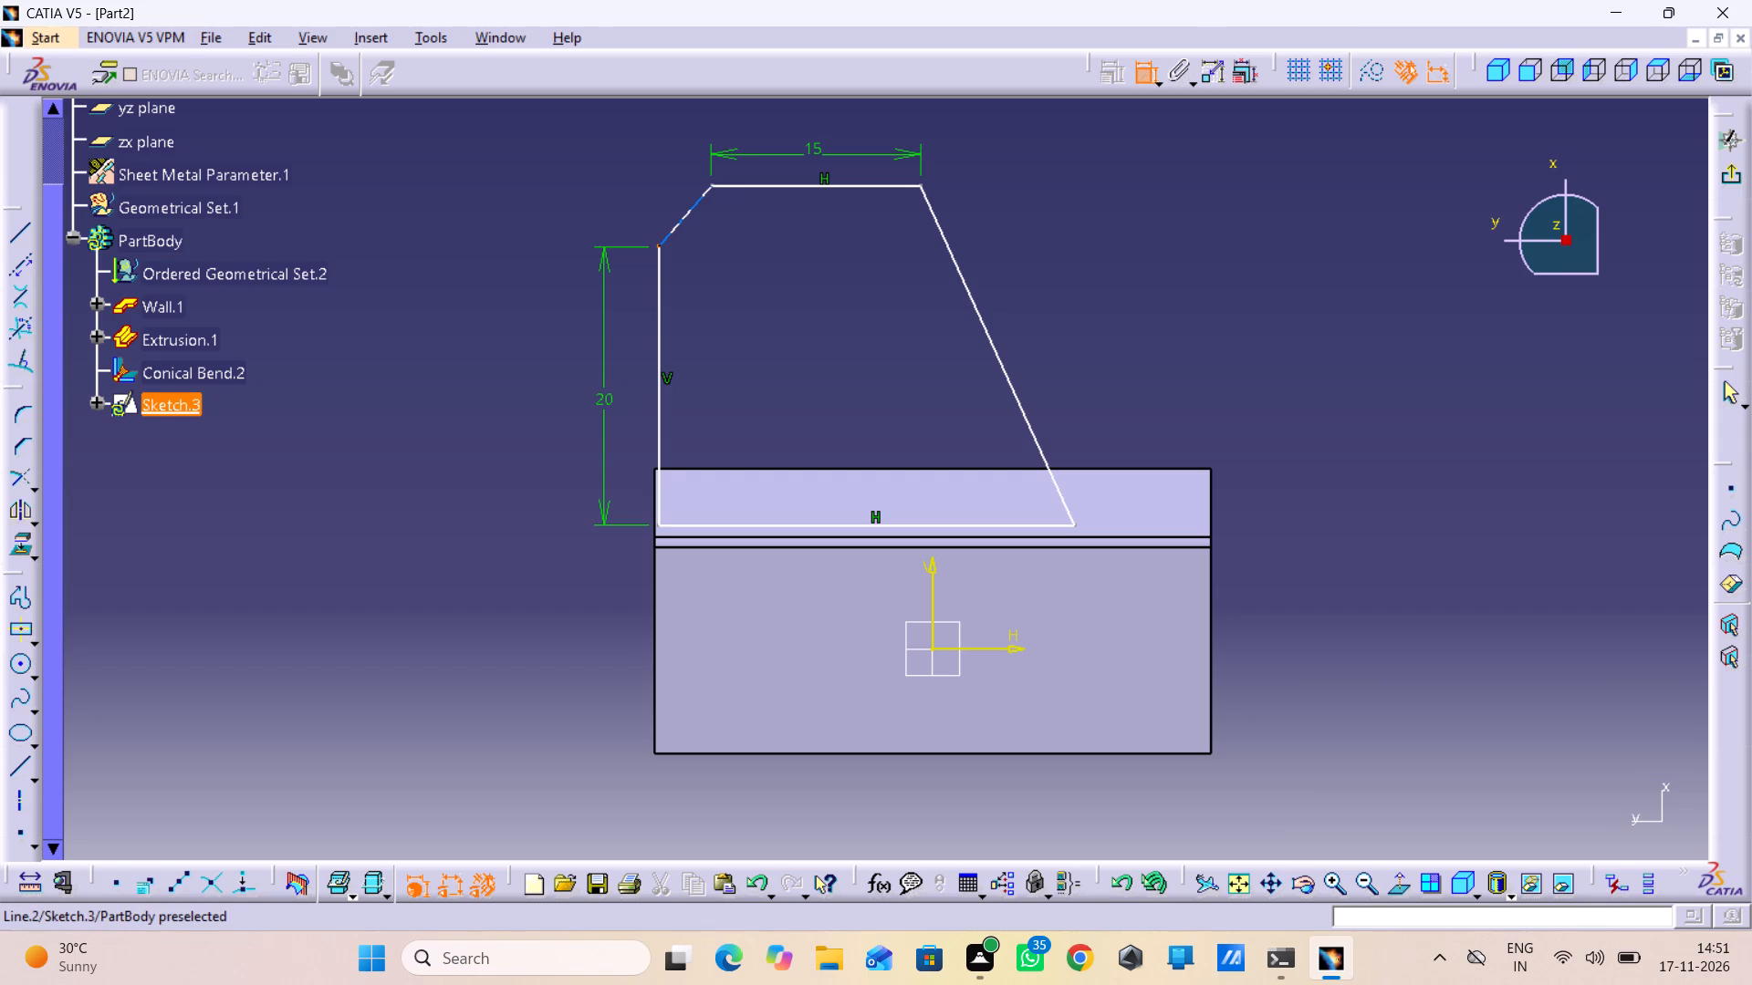
pyautogui.click(712, 189)
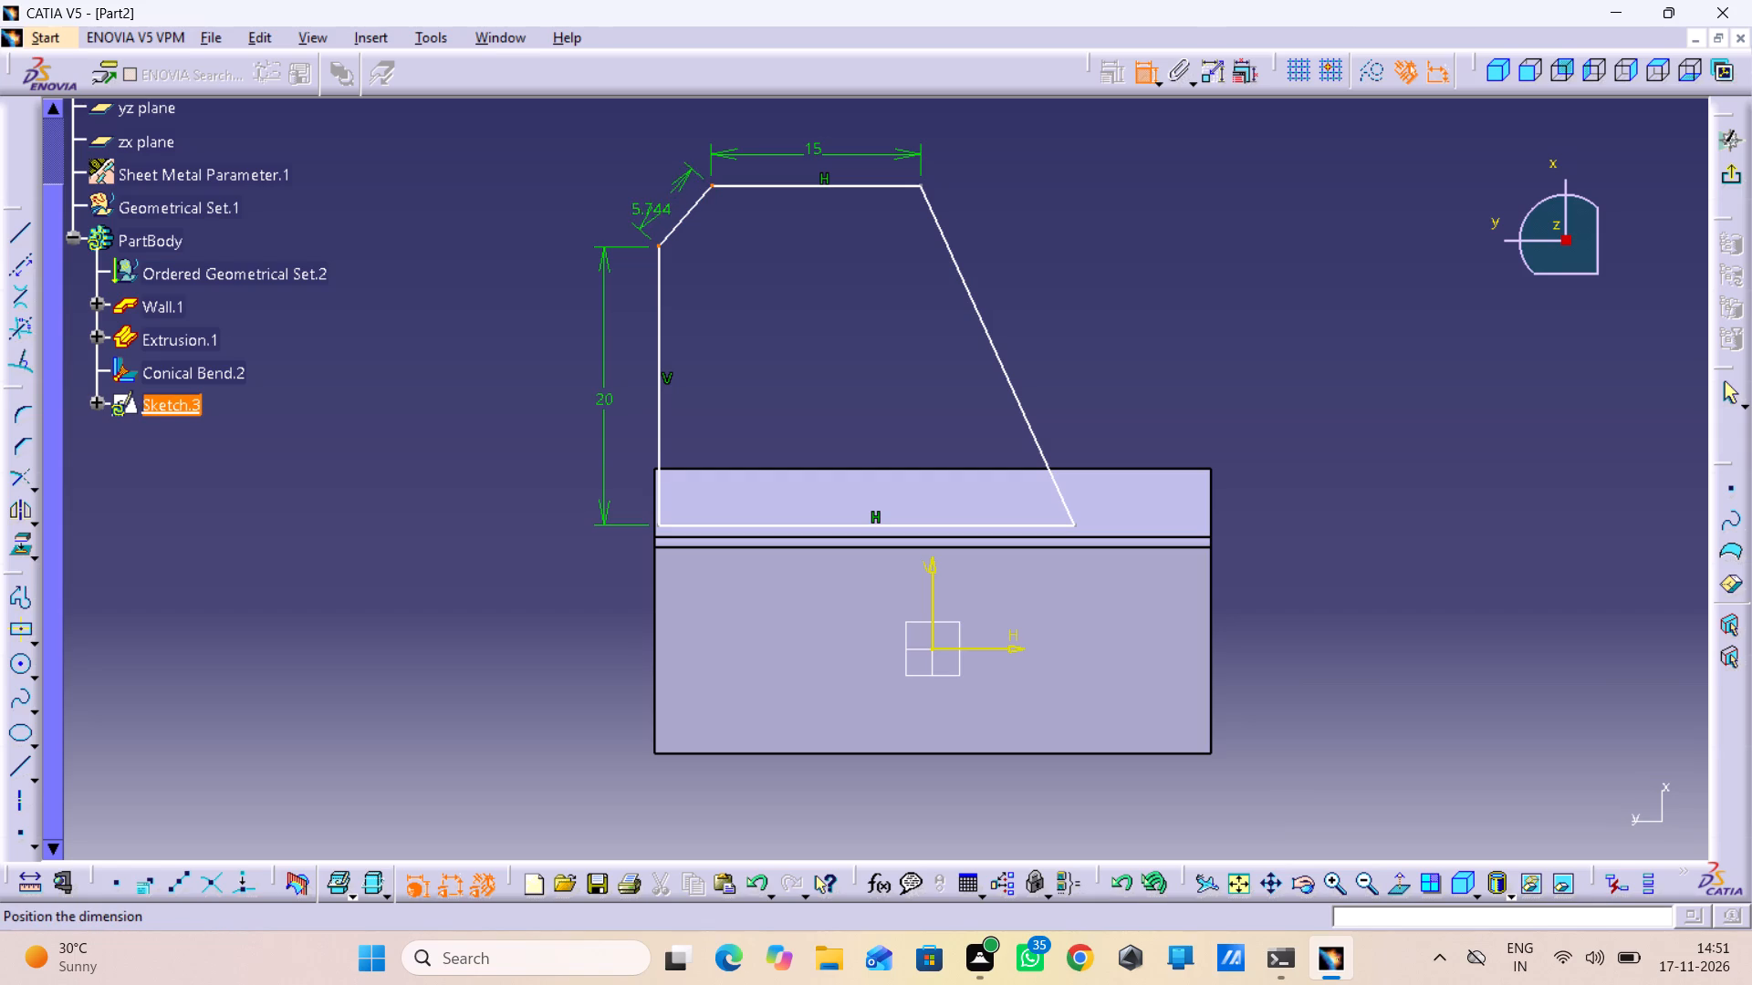
pyautogui.rightClick(636, 191)
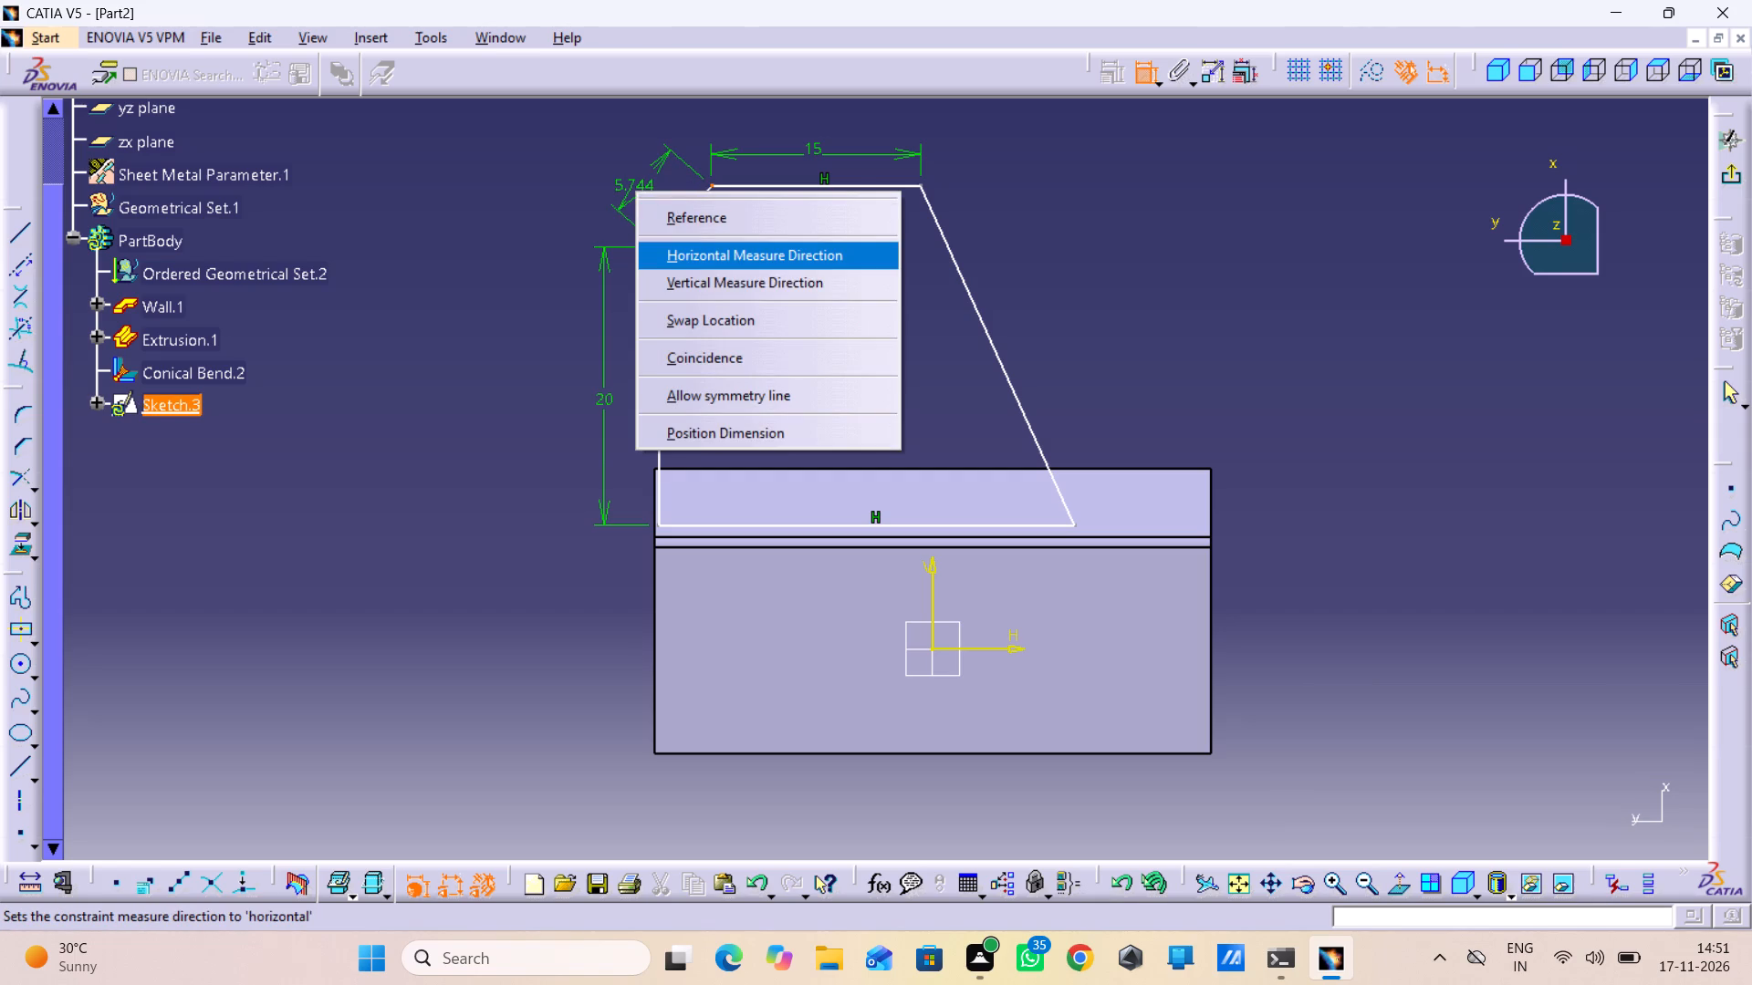
pyautogui.click(672, 276)
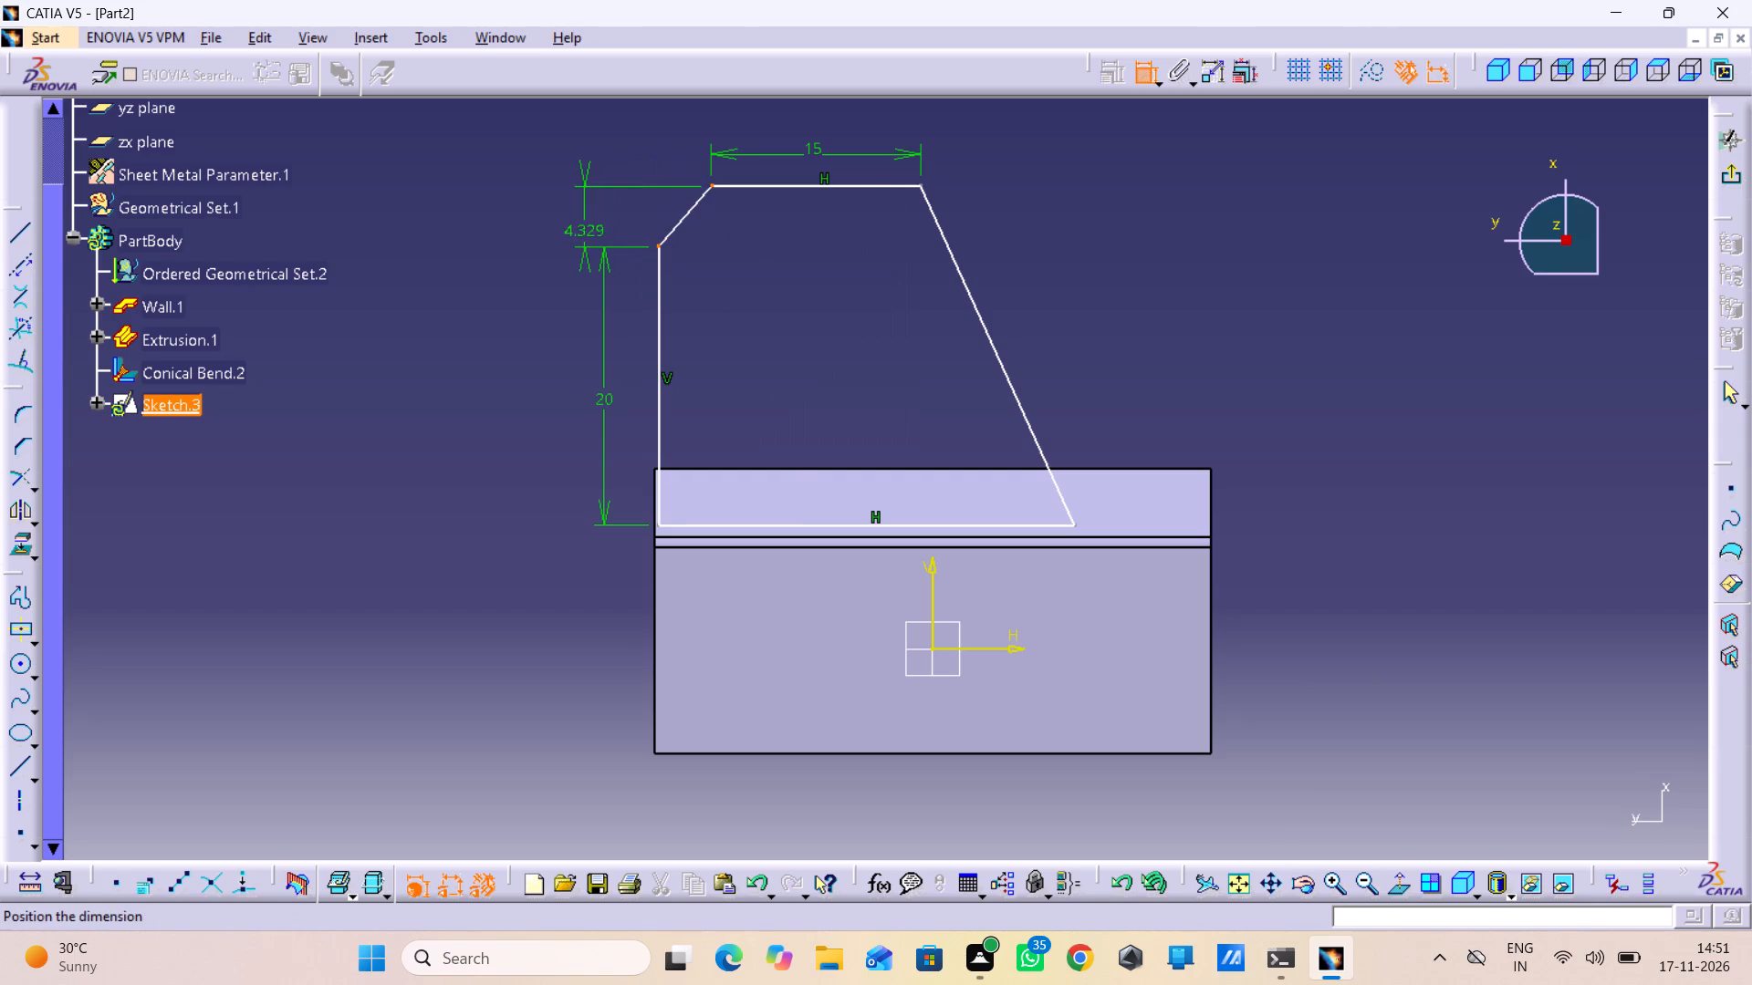
pyautogui.click(574, 221)
pyautogui.doubleClick(571, 213)
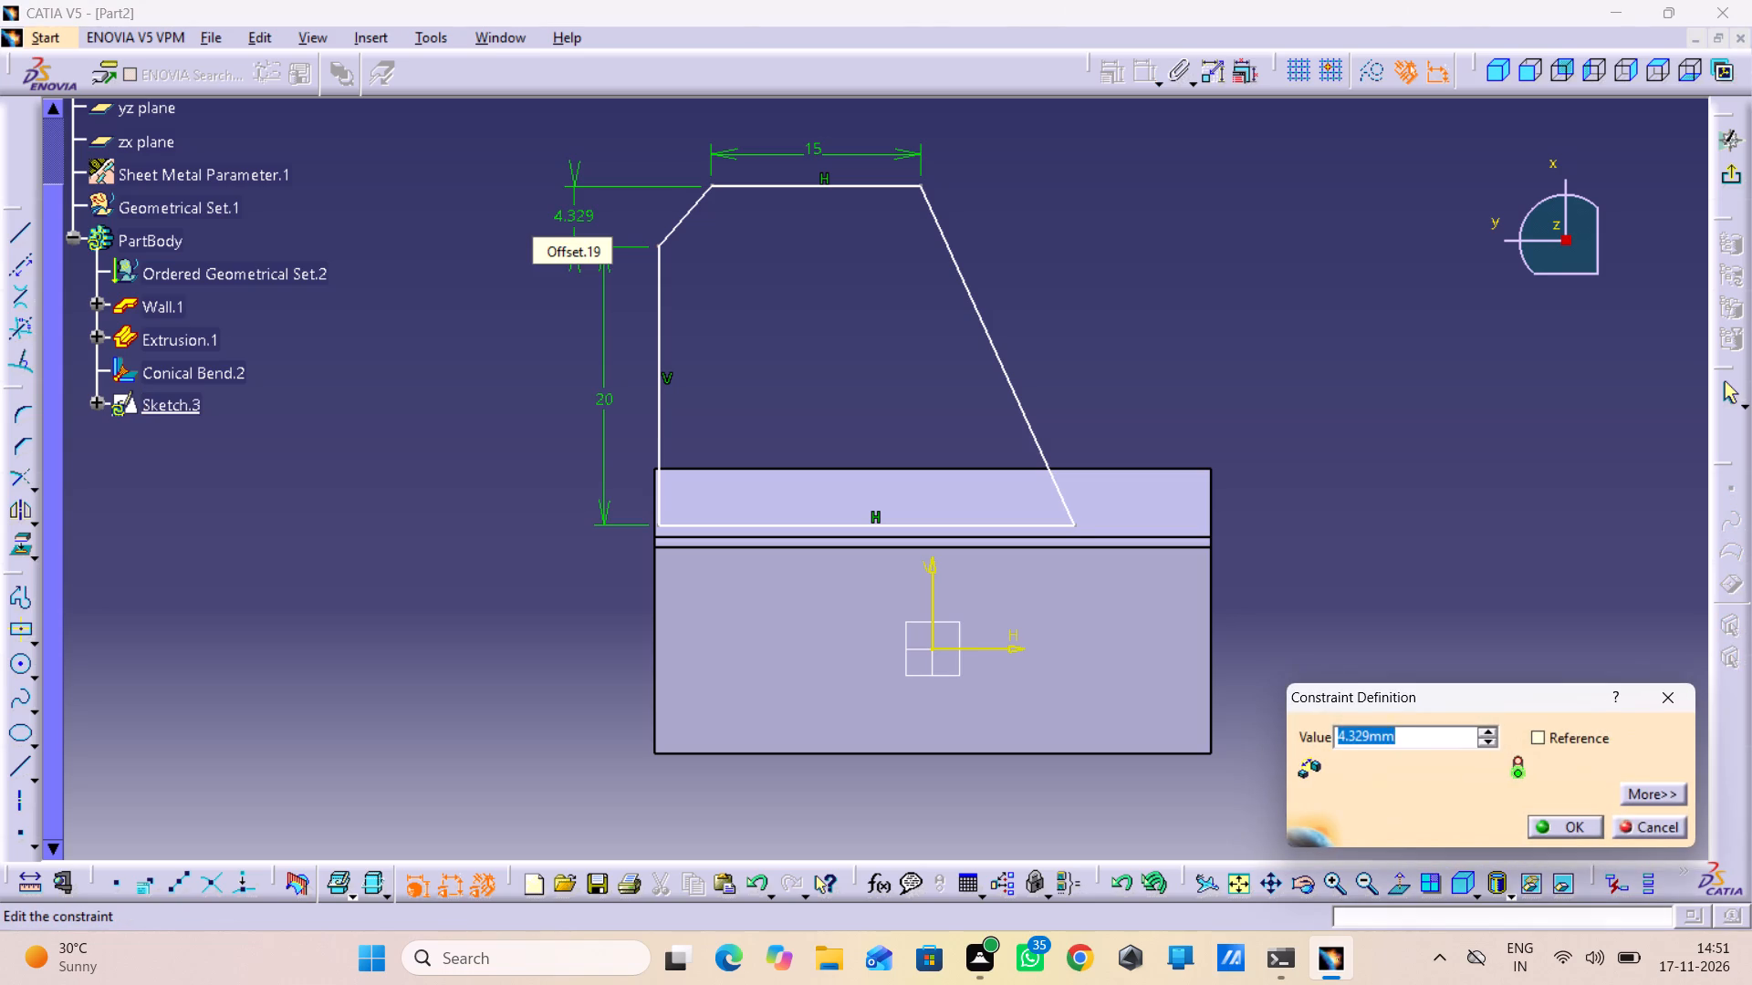
pyautogui.press('5')
pyautogui.press('Return')
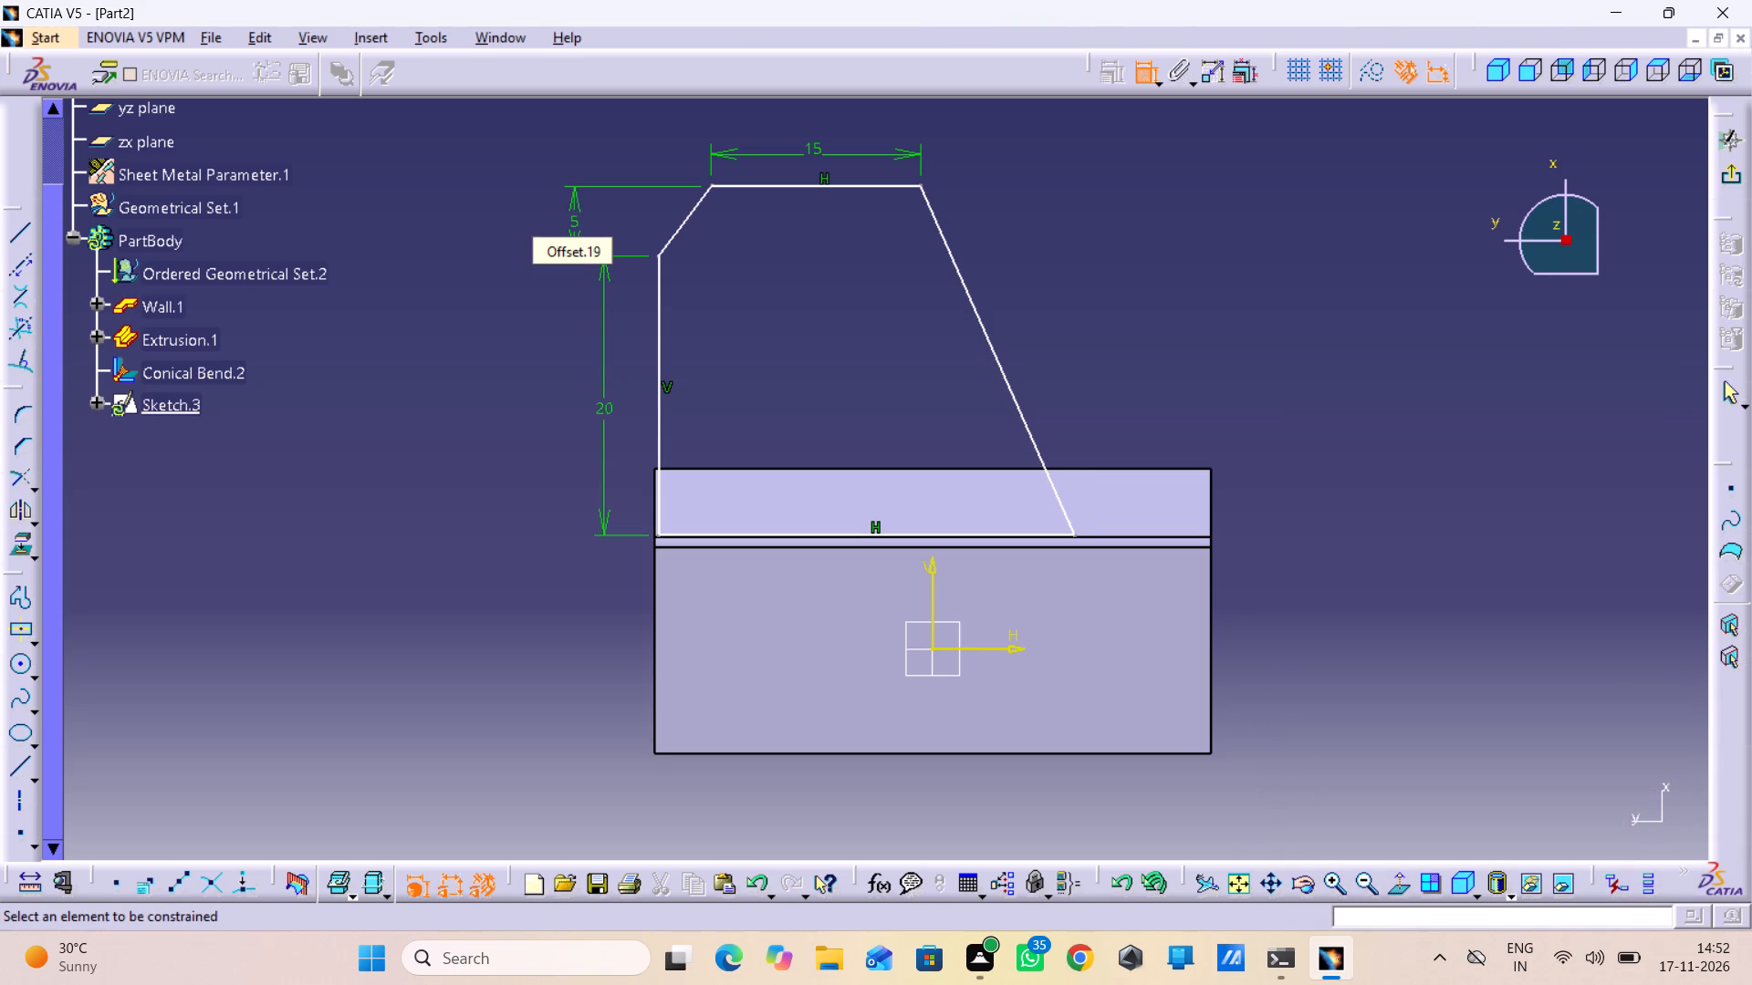
# Dimension the horizontal distance between the sloped corner line's endpoints and set it to 5 mm.
pyautogui.click(712, 182)
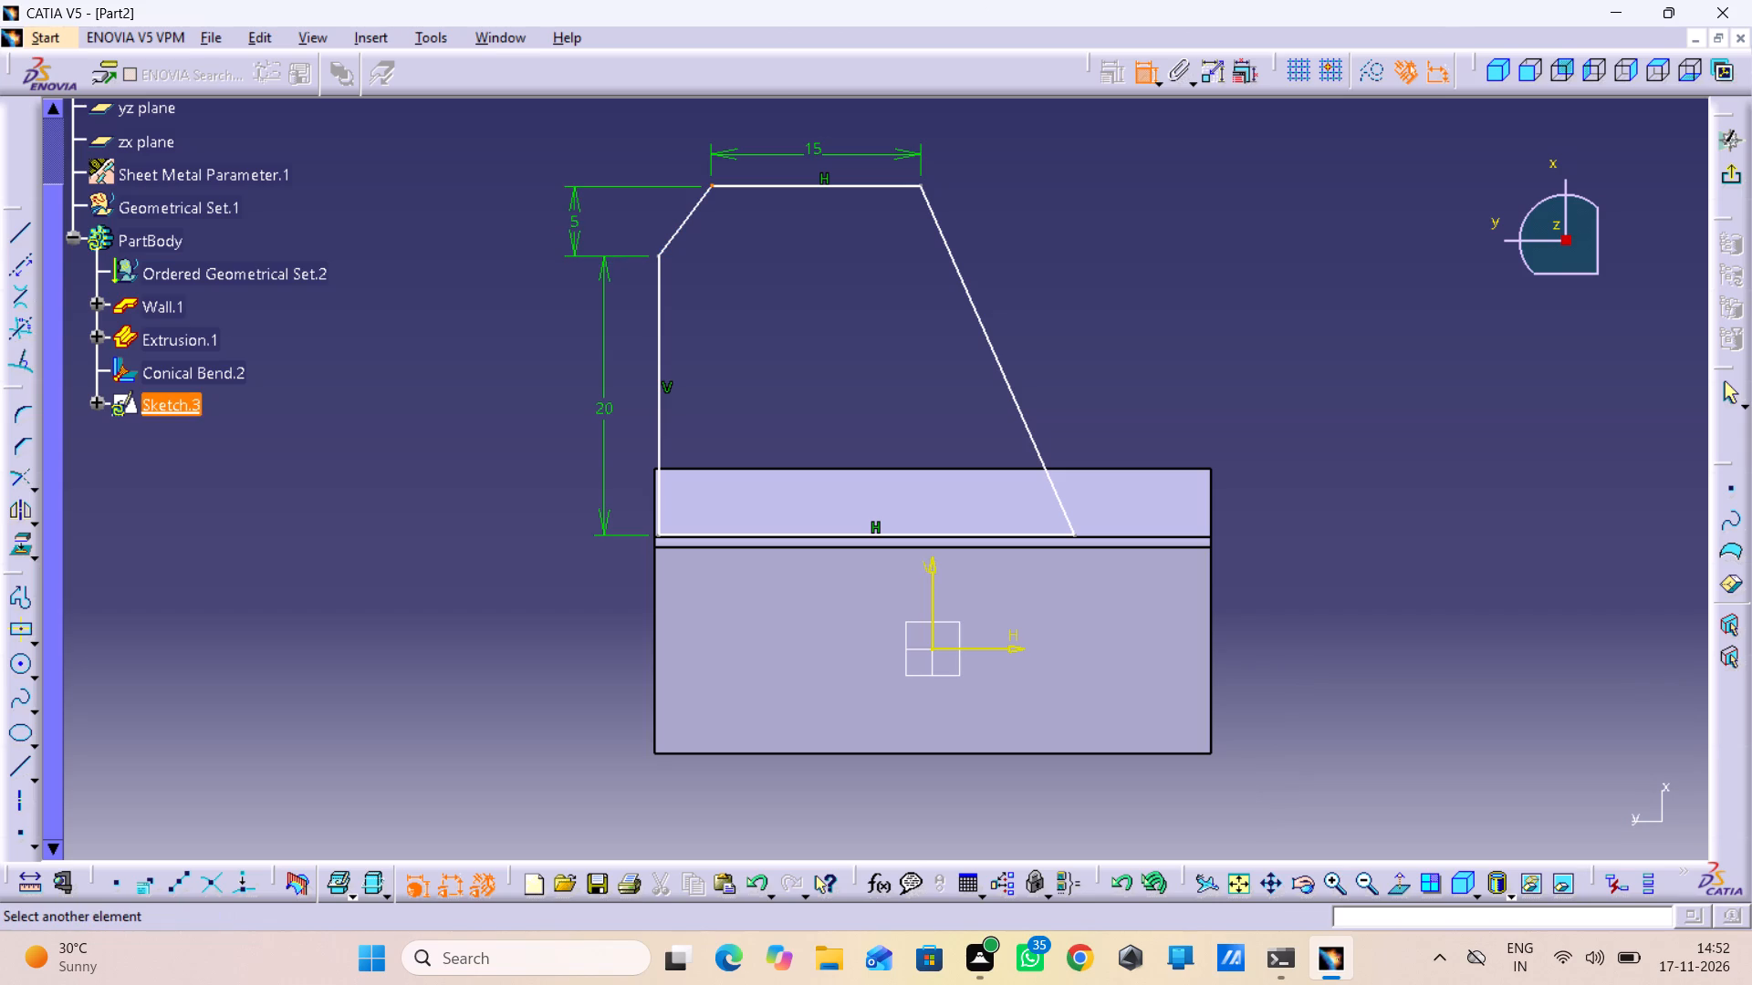
pyautogui.click(655, 250)
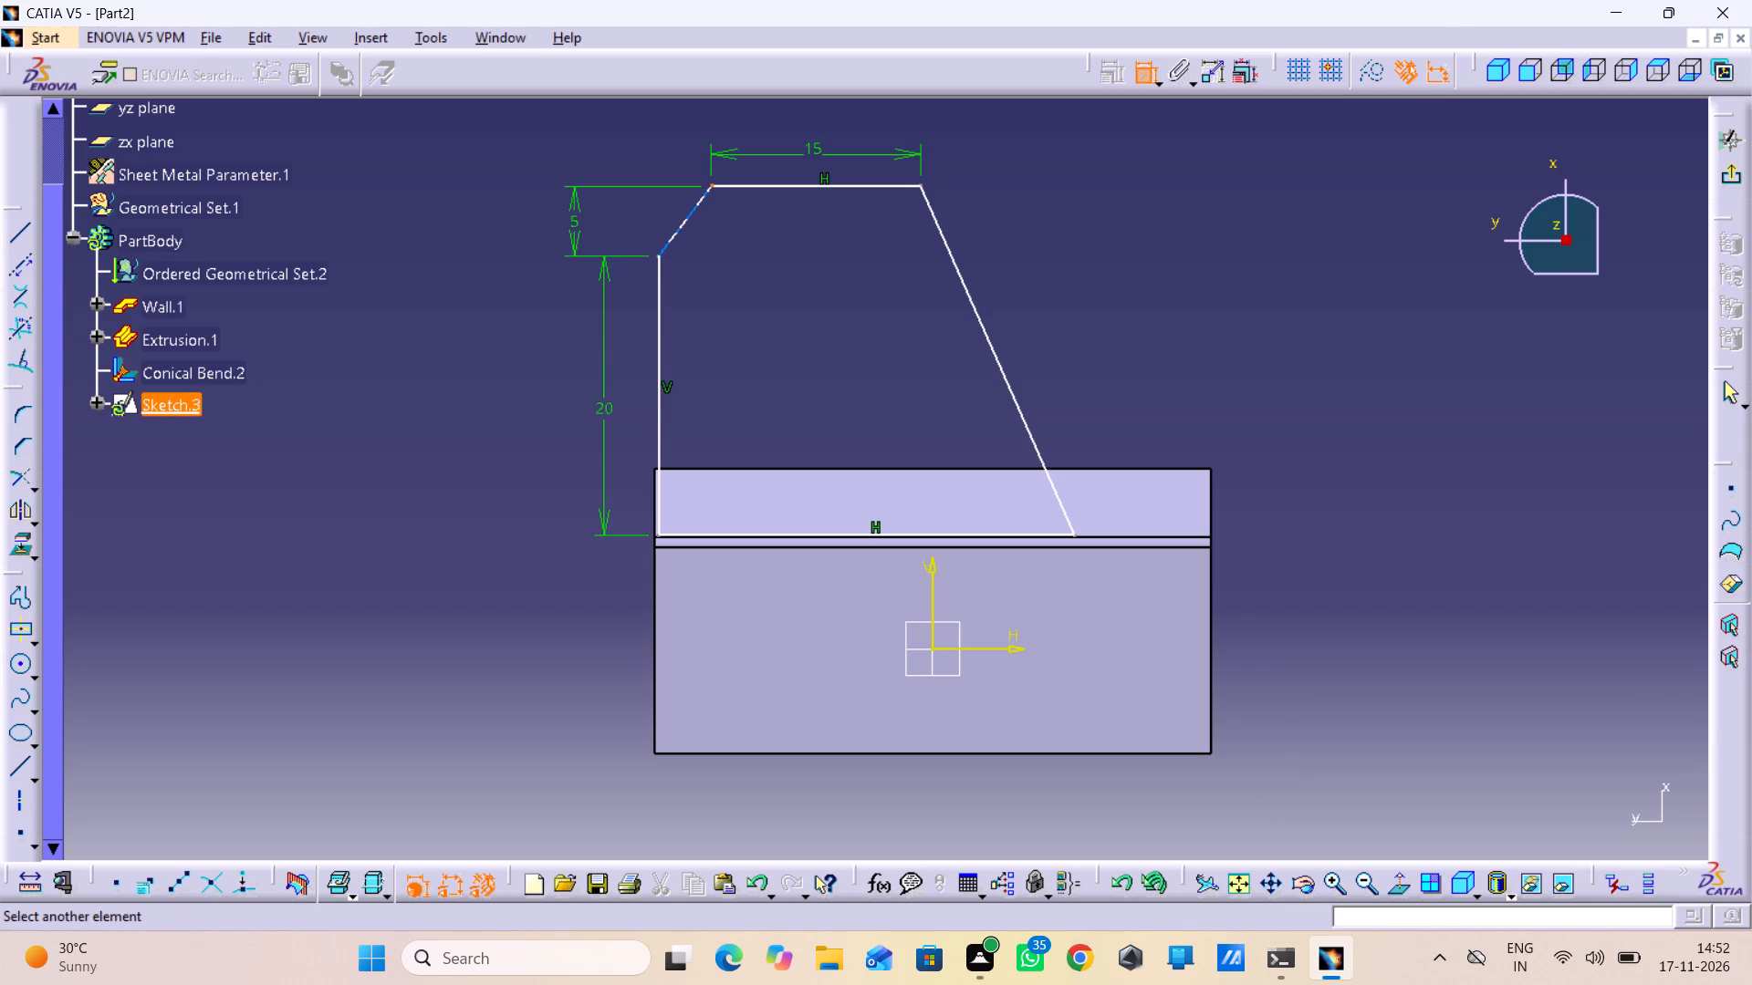
pyautogui.click(656, 255)
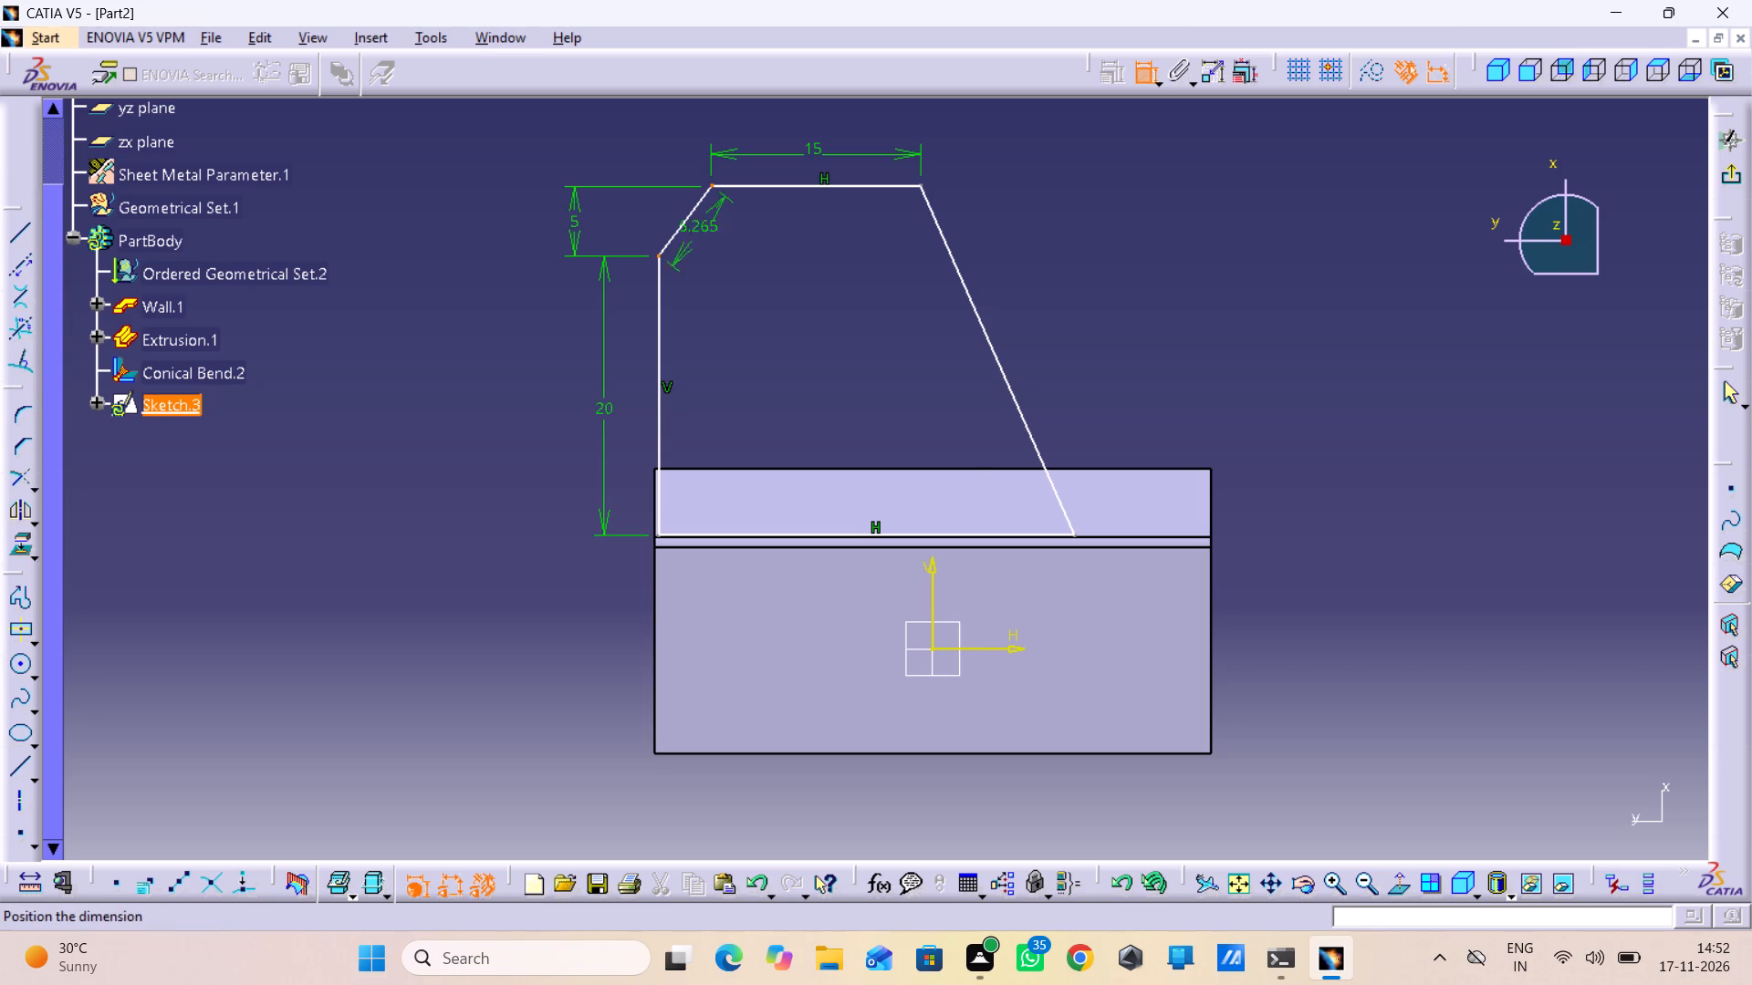
pyautogui.rightClick(715, 249)
pyautogui.click(754, 338)
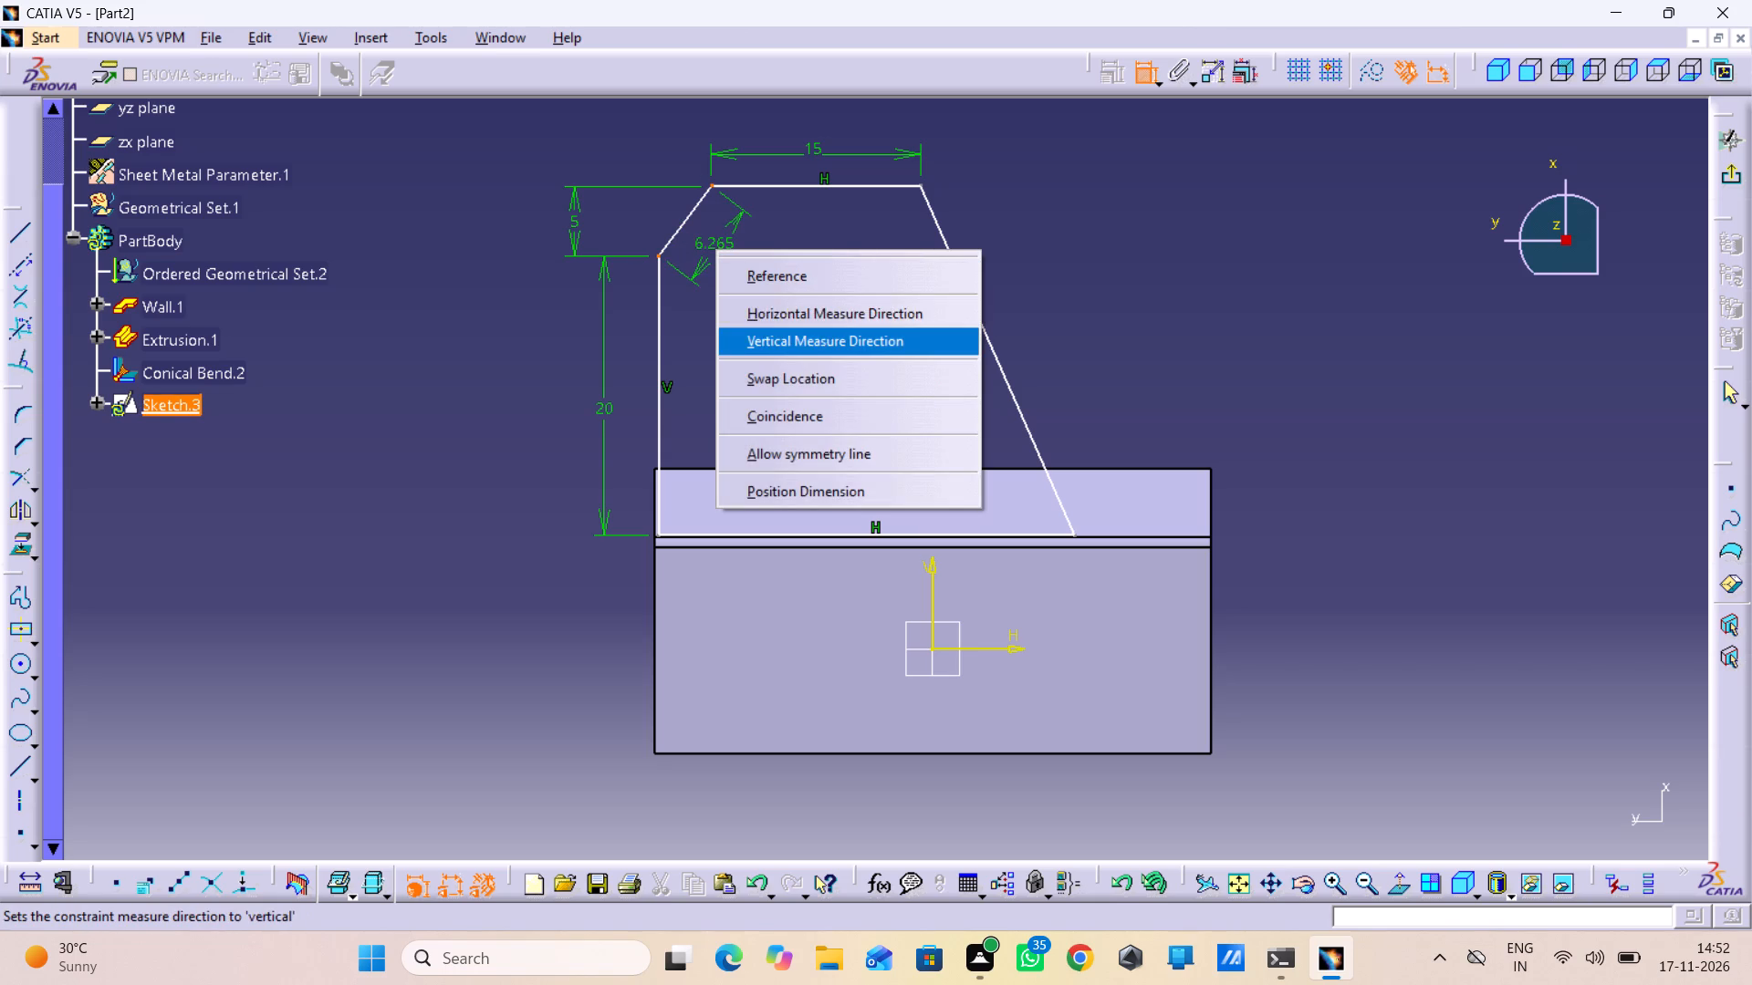
pyautogui.rightClick(688, 303)
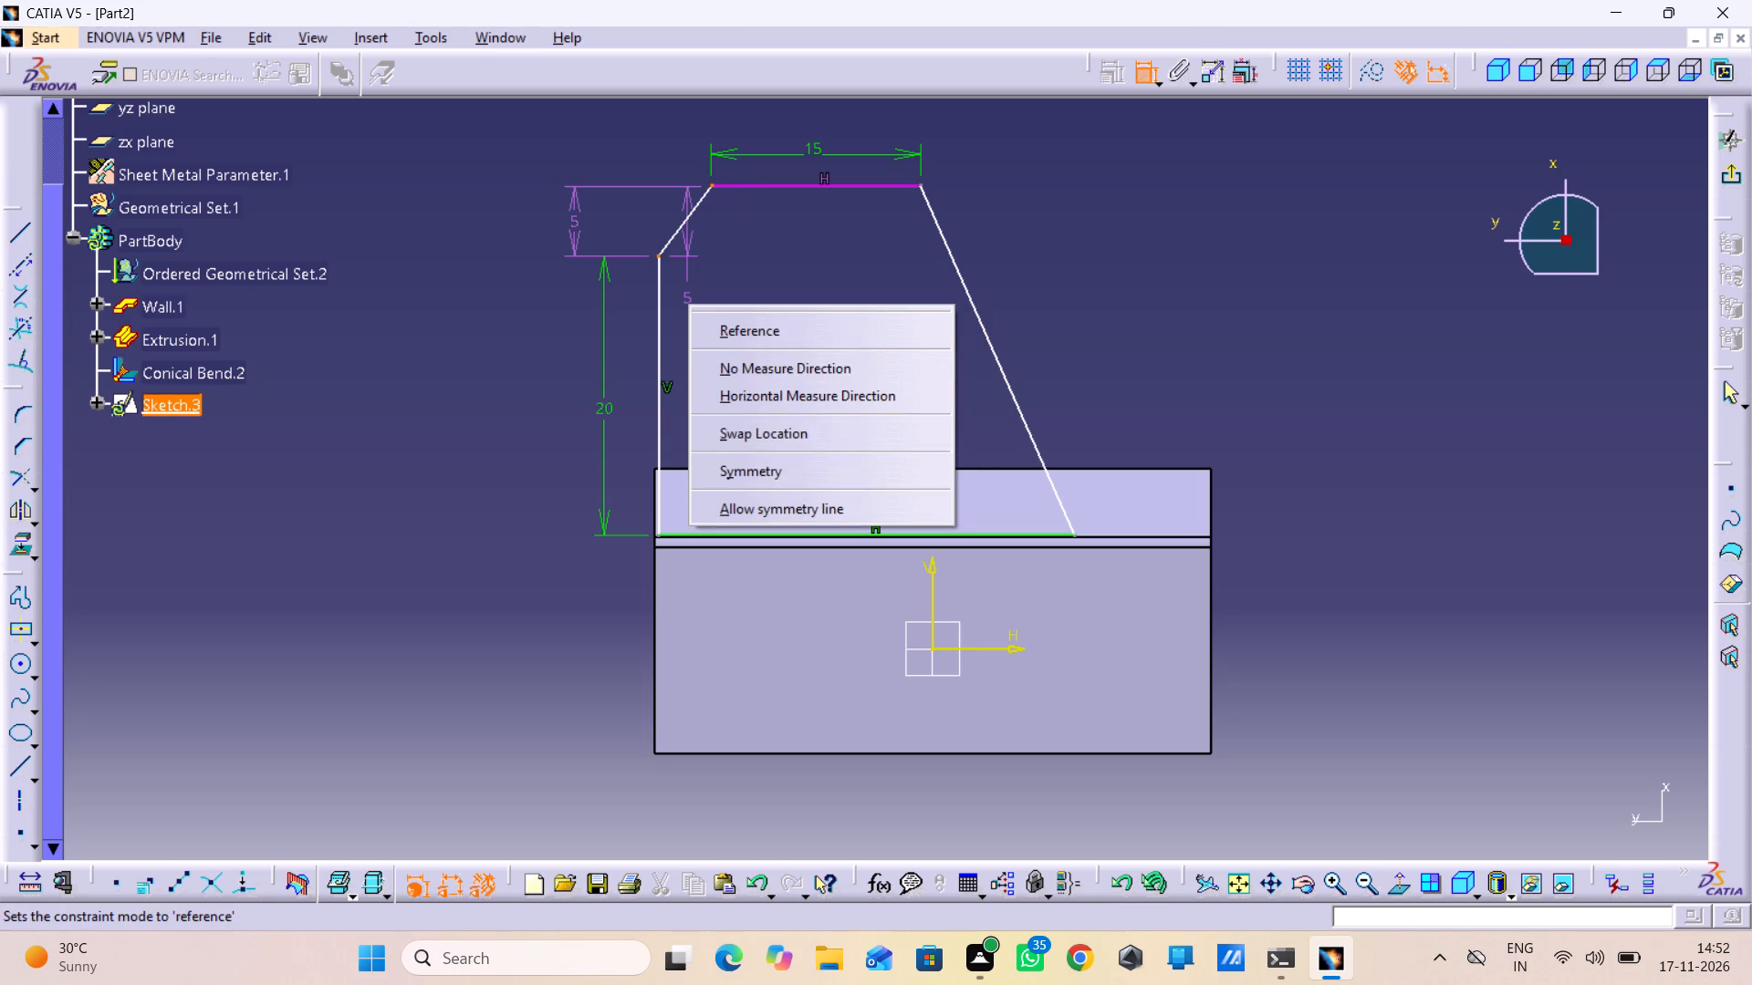
pyautogui.click(736, 385)
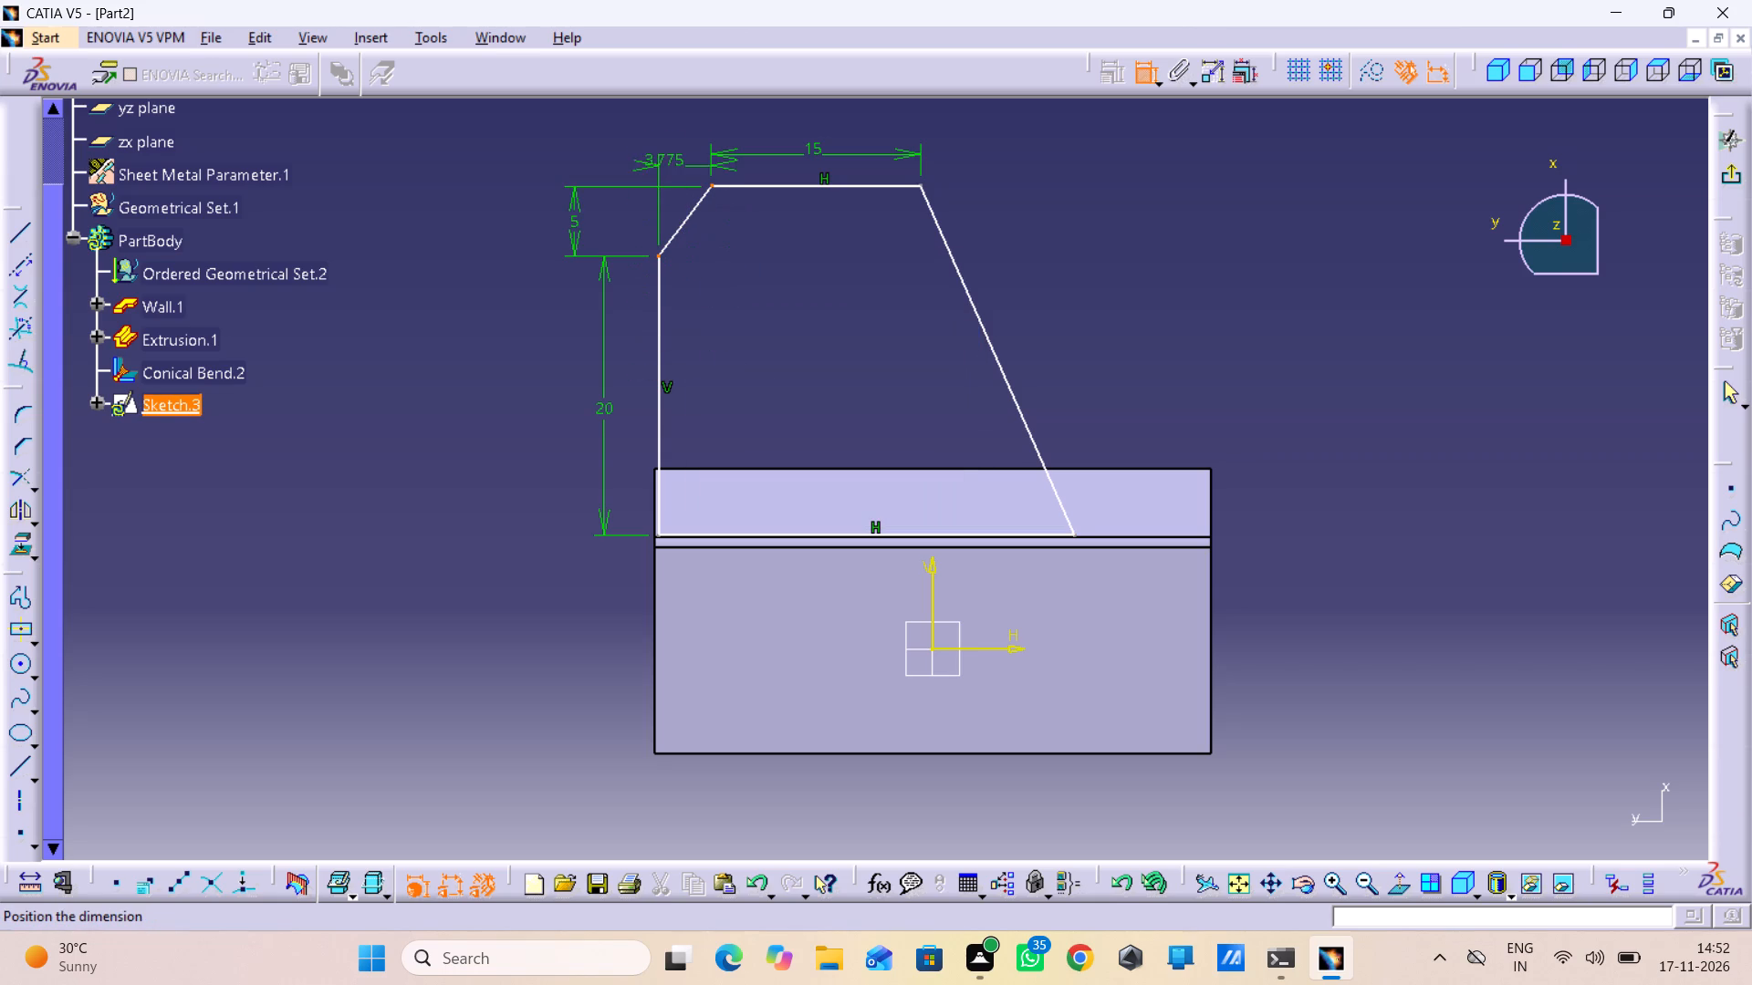
pyautogui.click(610, 141)
pyautogui.doubleClick(607, 136)
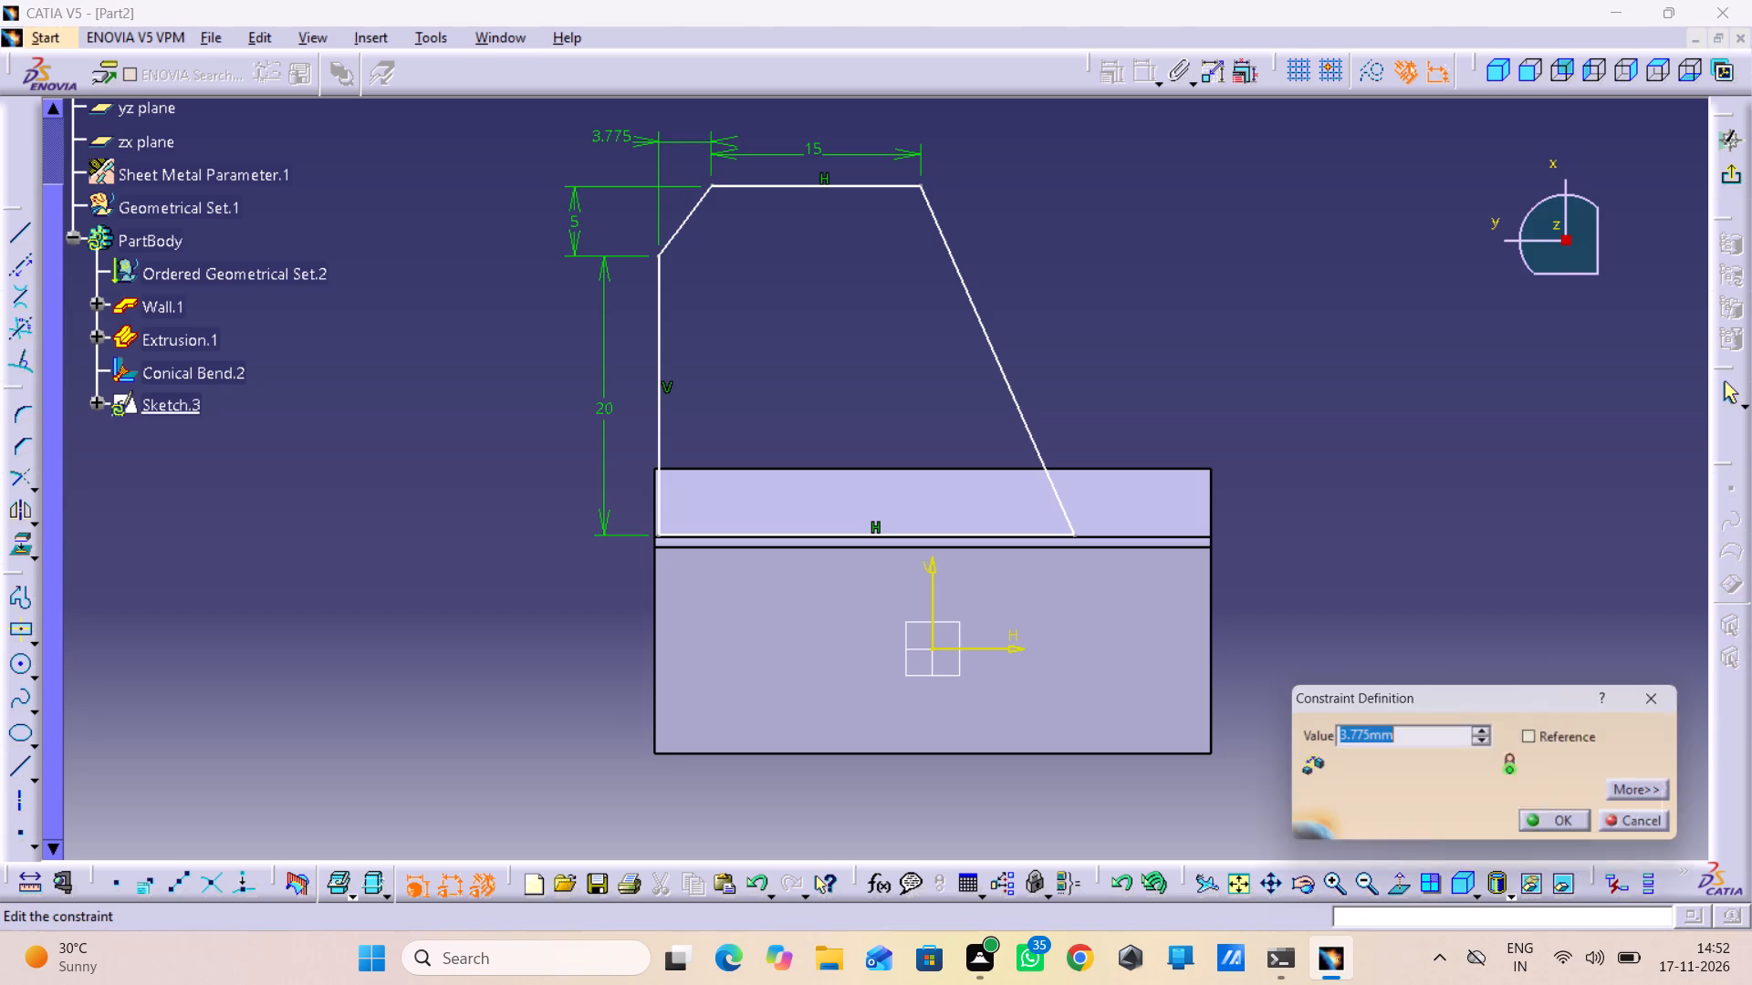
pyautogui.press('5')
pyautogui.press('Return')
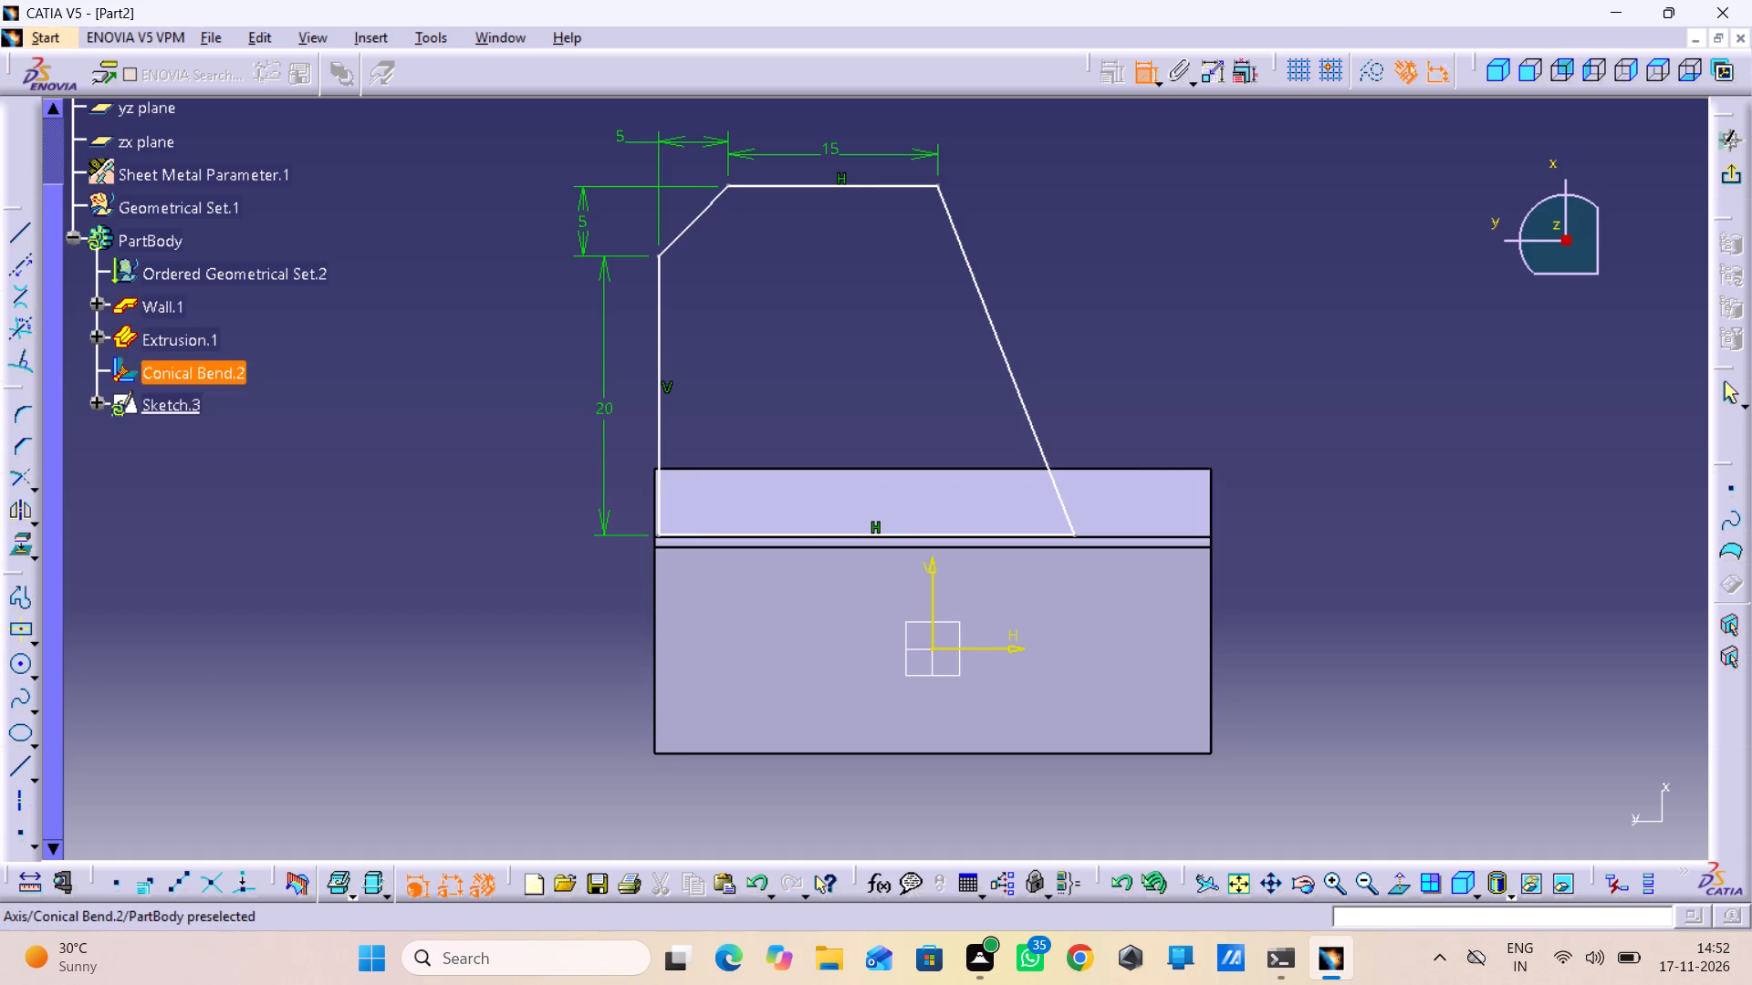
# Constrain the profile's vertical side and the opposite slanted side to be symmetric about the sketch's vertical axis.
pyautogui.moveTo(664, 540); pyautogui.dragTo(661, 502, button='middle')
pyautogui.rightClick(664, 540)
pyautogui.click(598, 321)
pyautogui.click(606, 291)
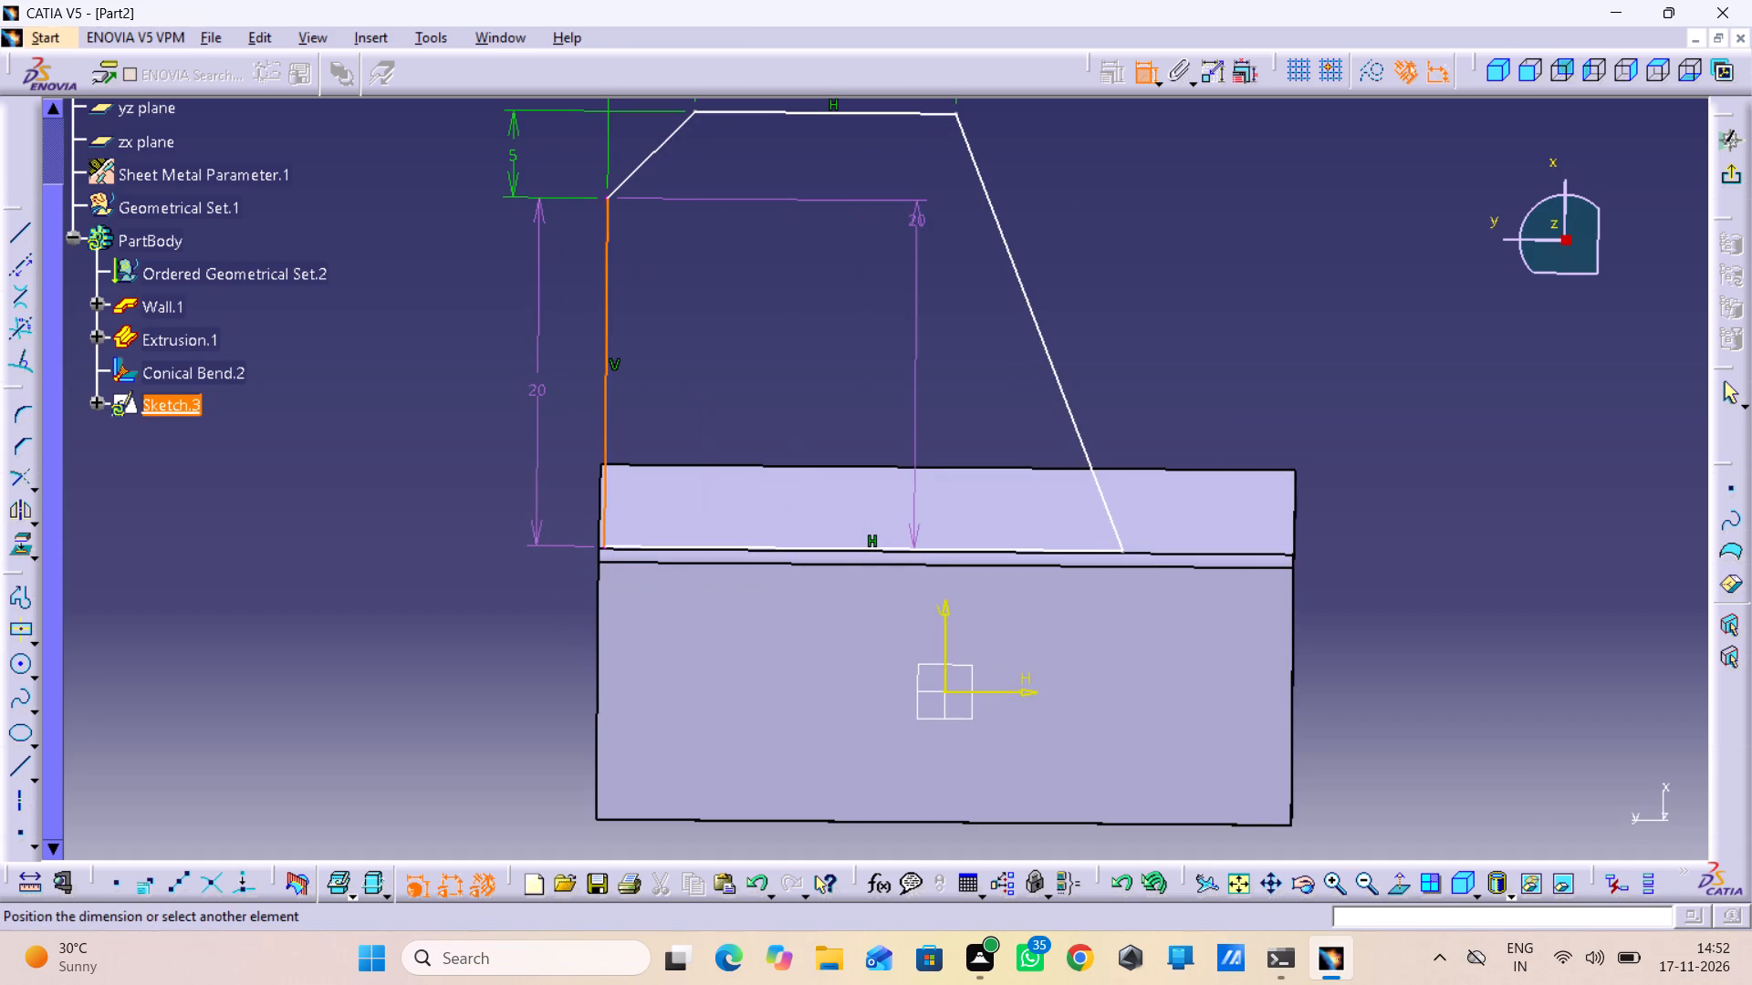
pyautogui.moveTo(1010, 242); pyautogui.dragTo(986, 256)
pyautogui.rightClick(915, 278)
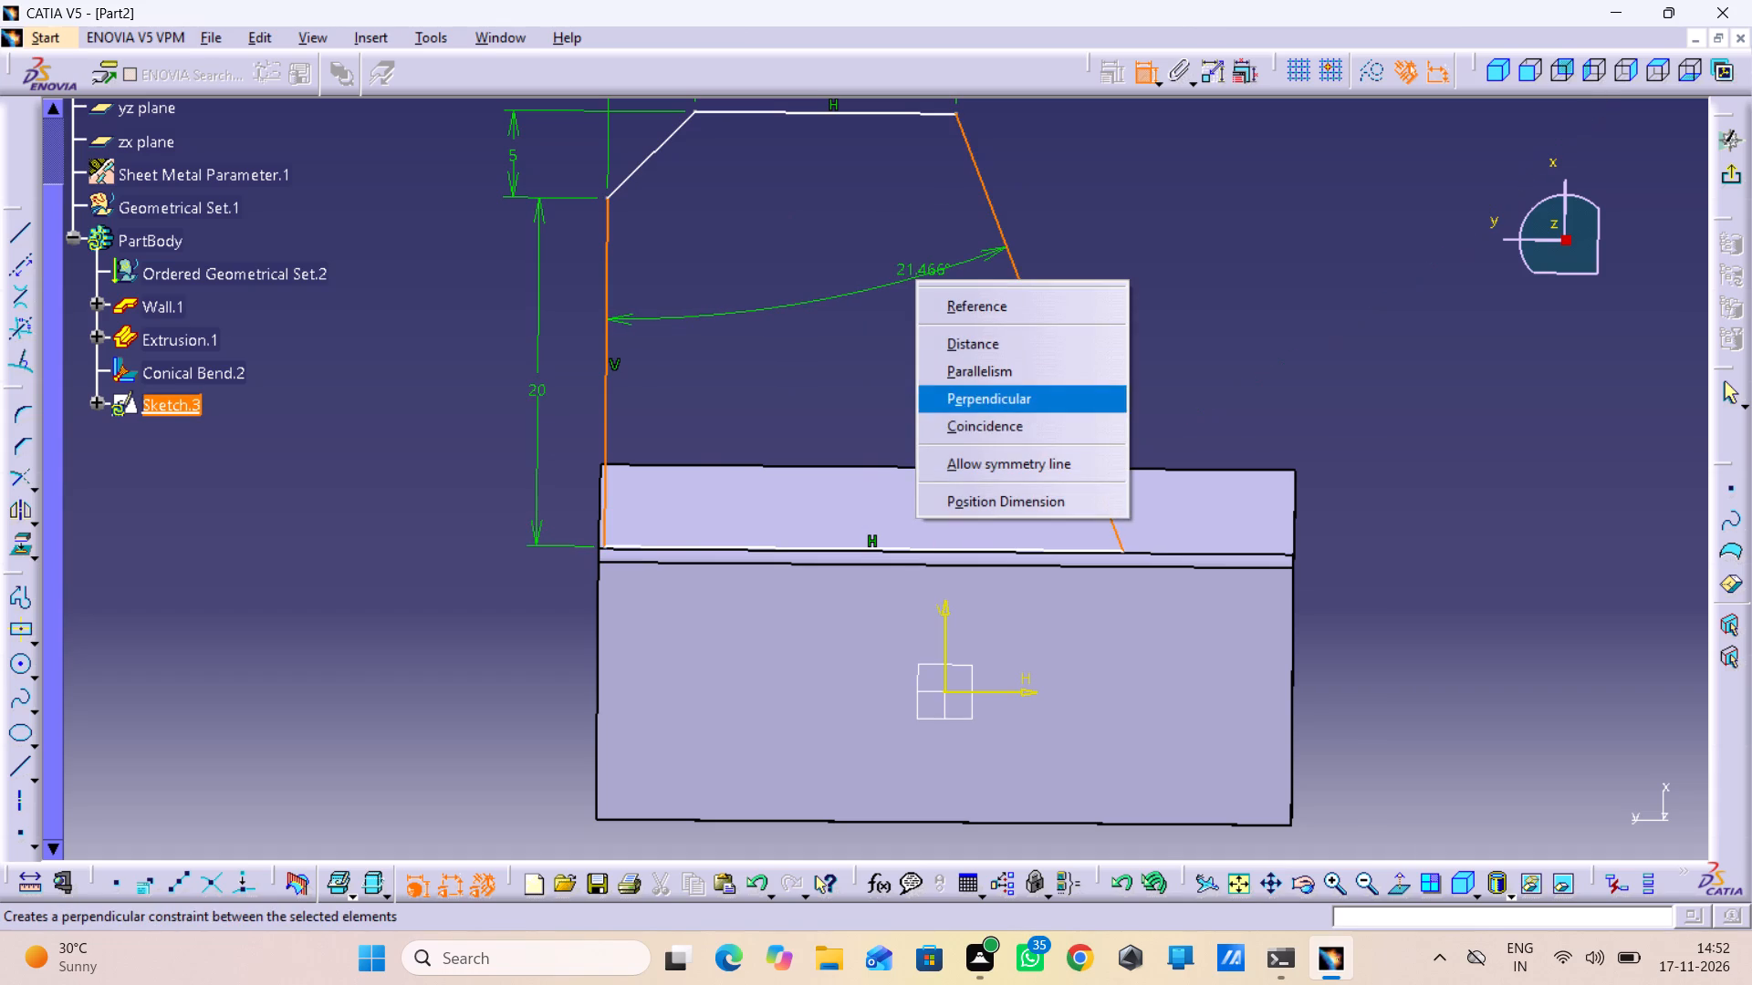
pyautogui.click(965, 448)
pyautogui.click(965, 463)
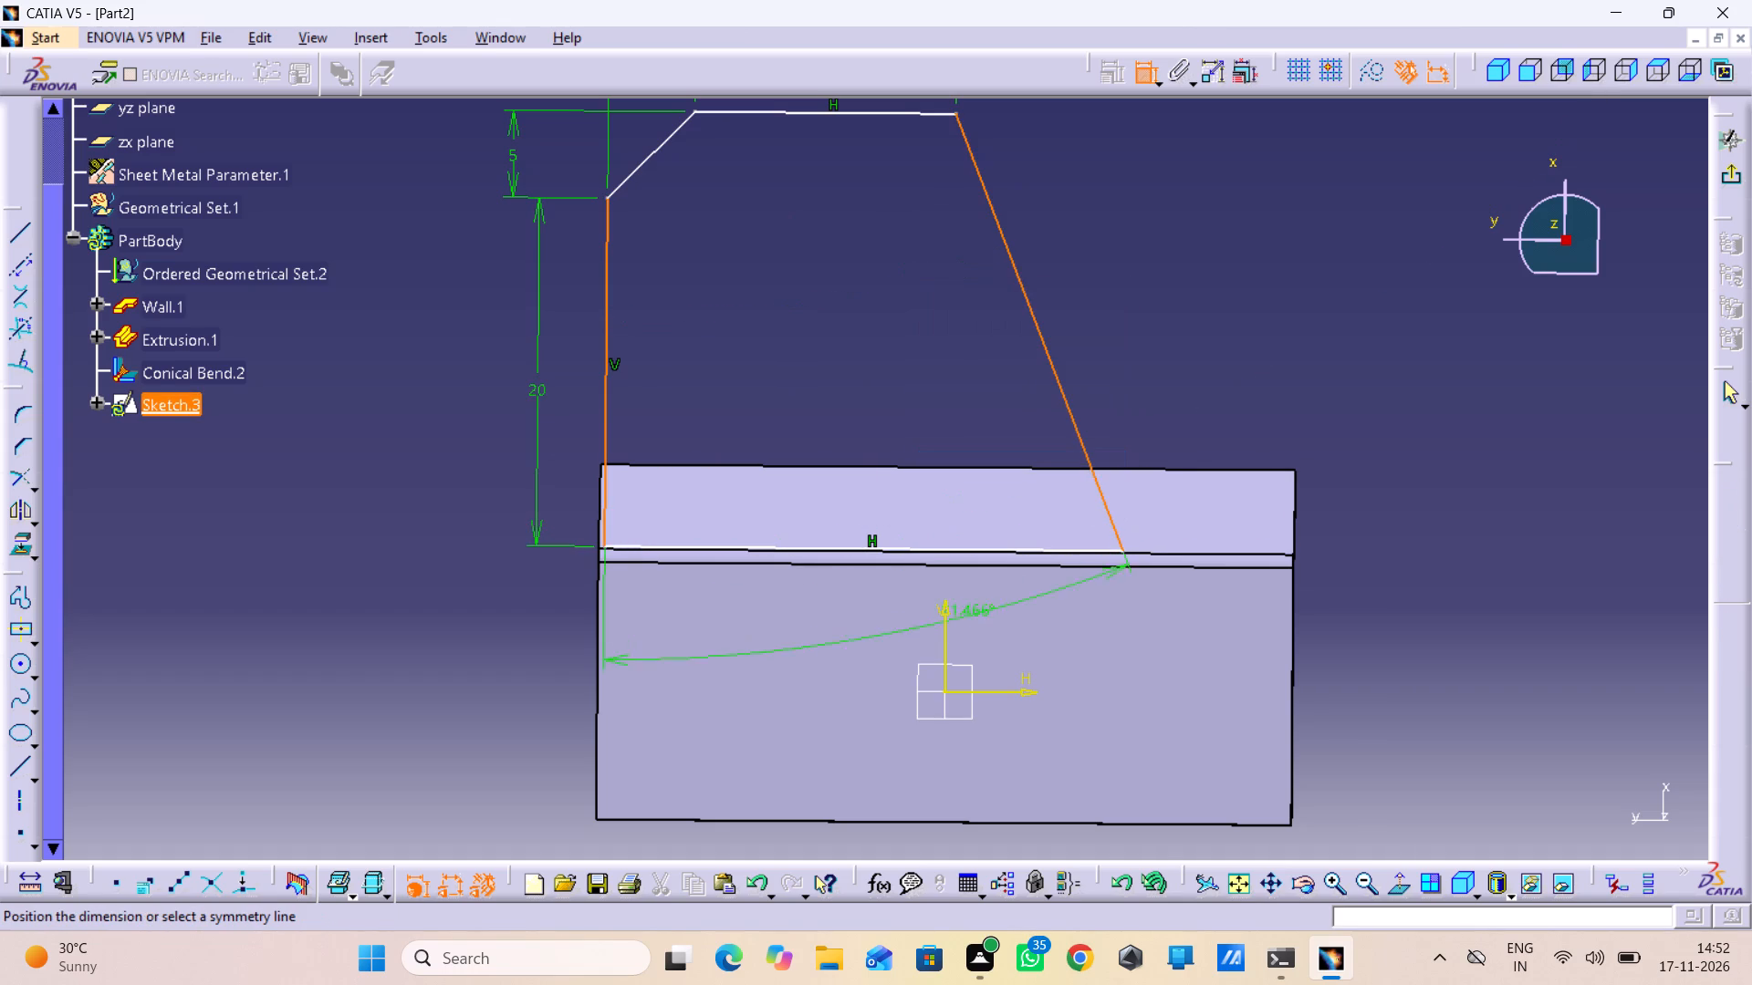
pyautogui.click(945, 616)
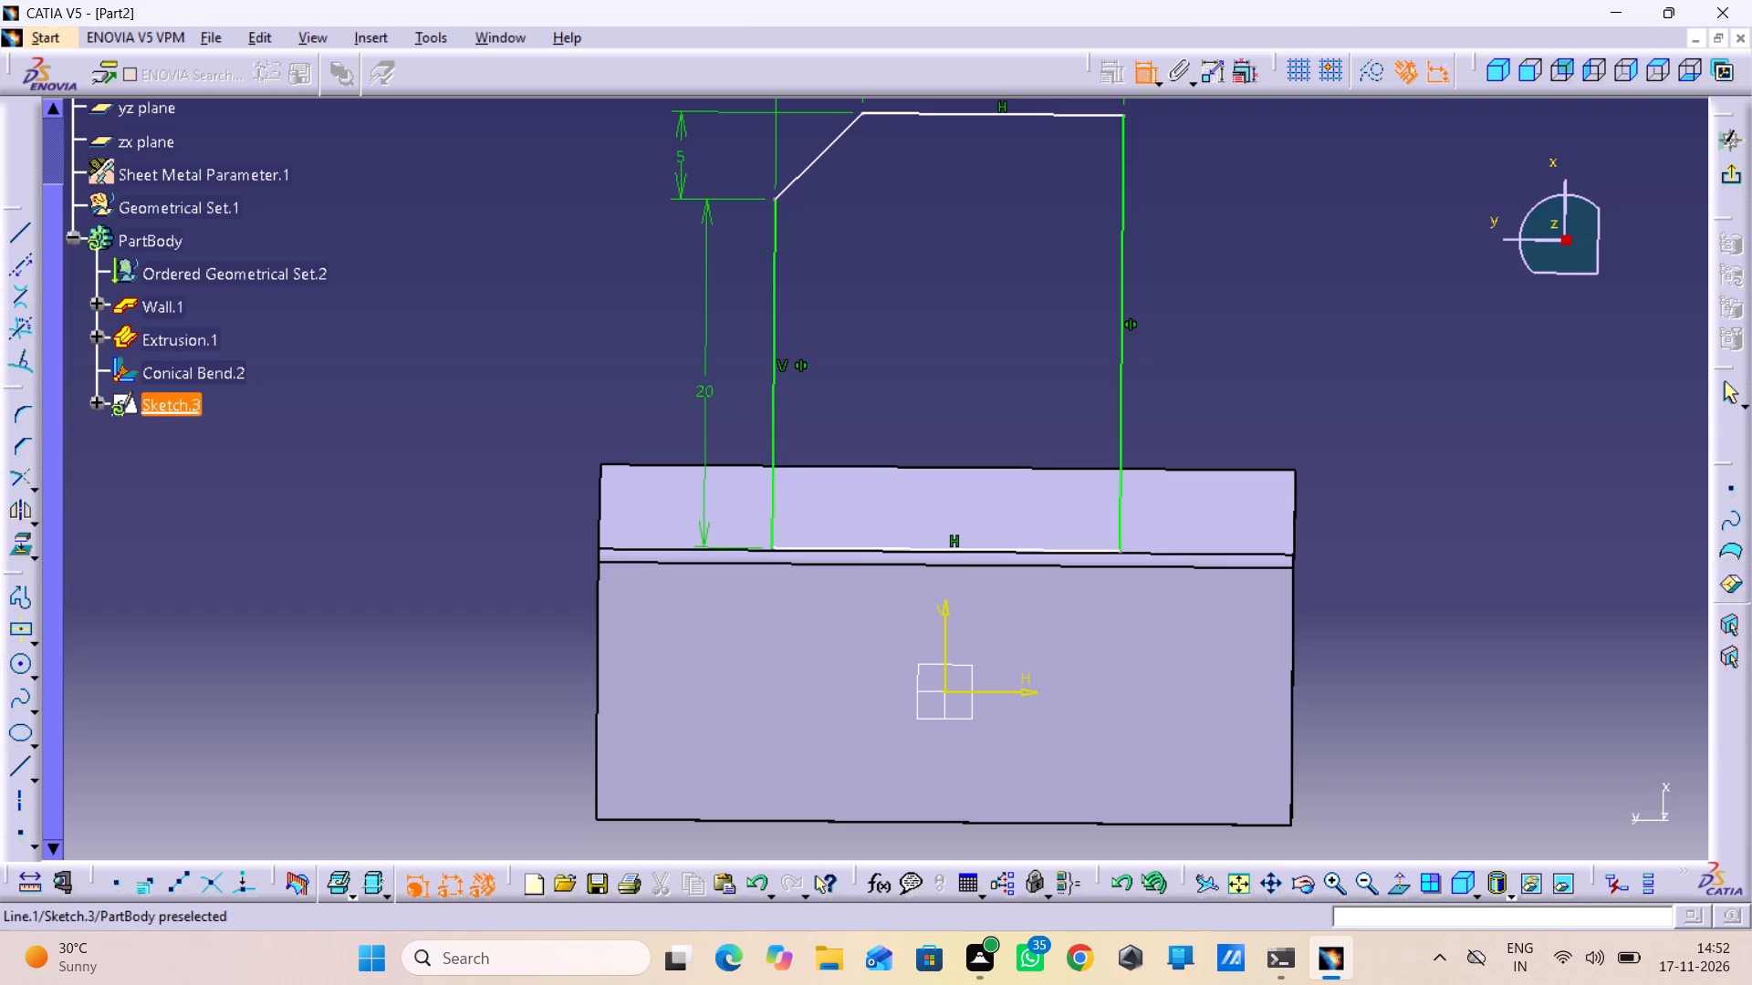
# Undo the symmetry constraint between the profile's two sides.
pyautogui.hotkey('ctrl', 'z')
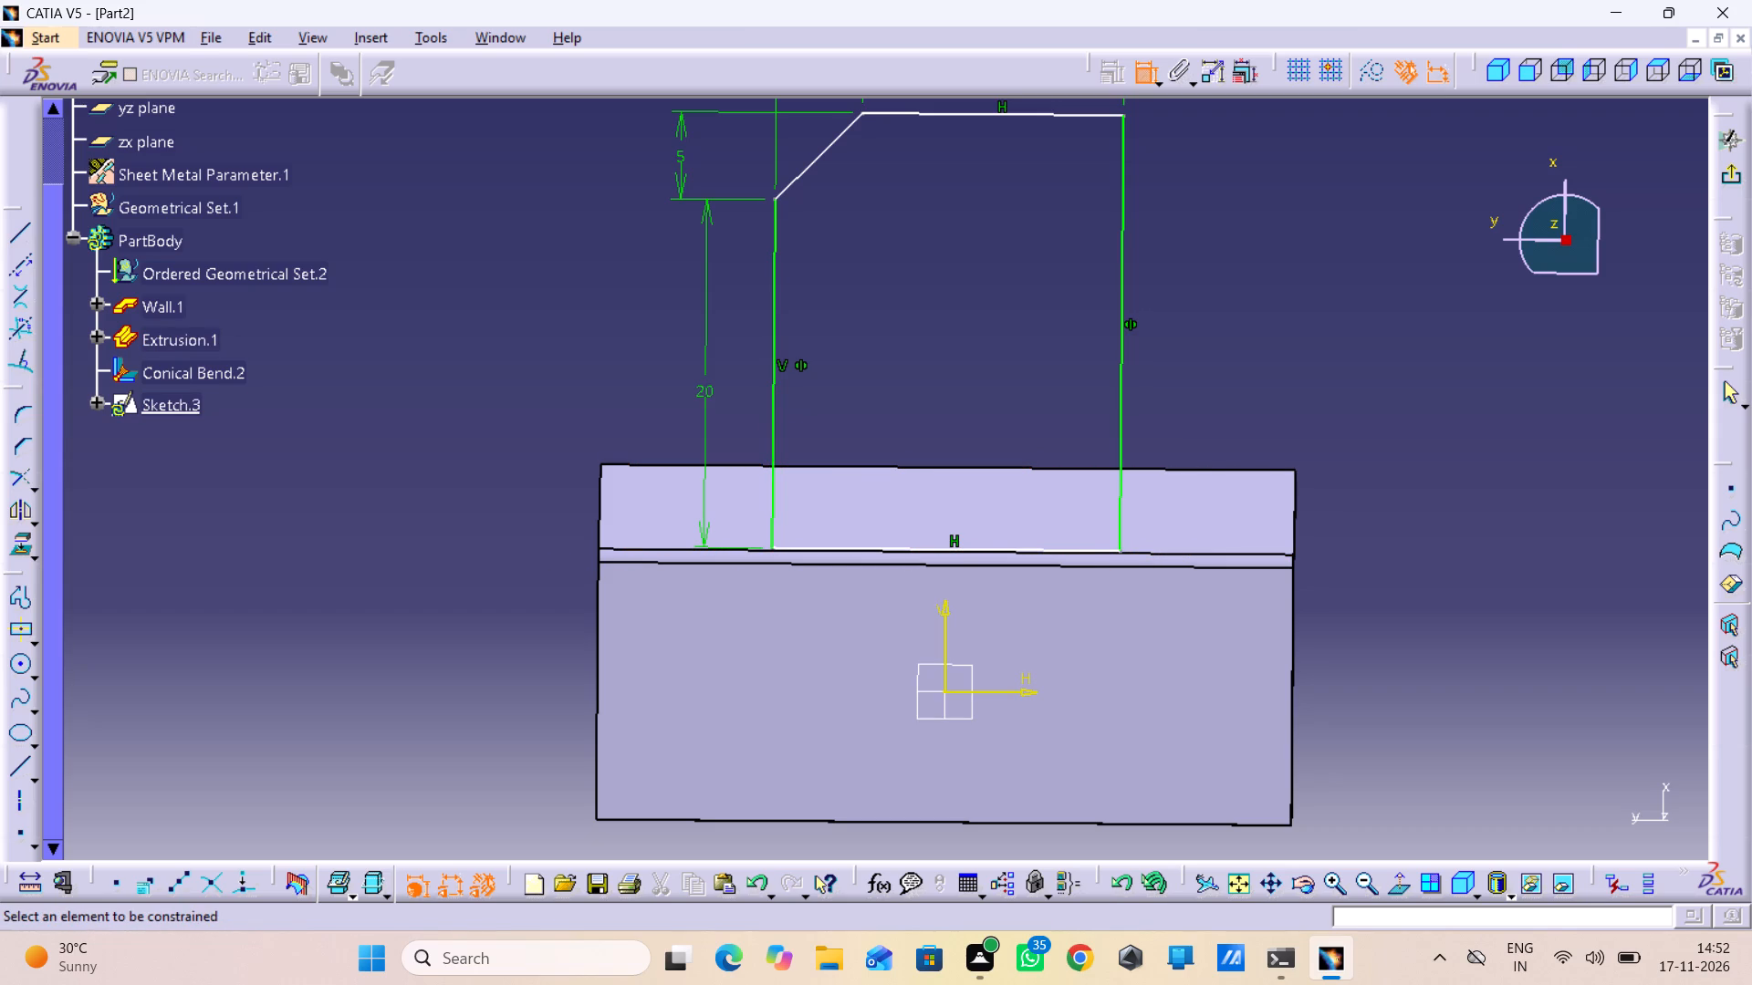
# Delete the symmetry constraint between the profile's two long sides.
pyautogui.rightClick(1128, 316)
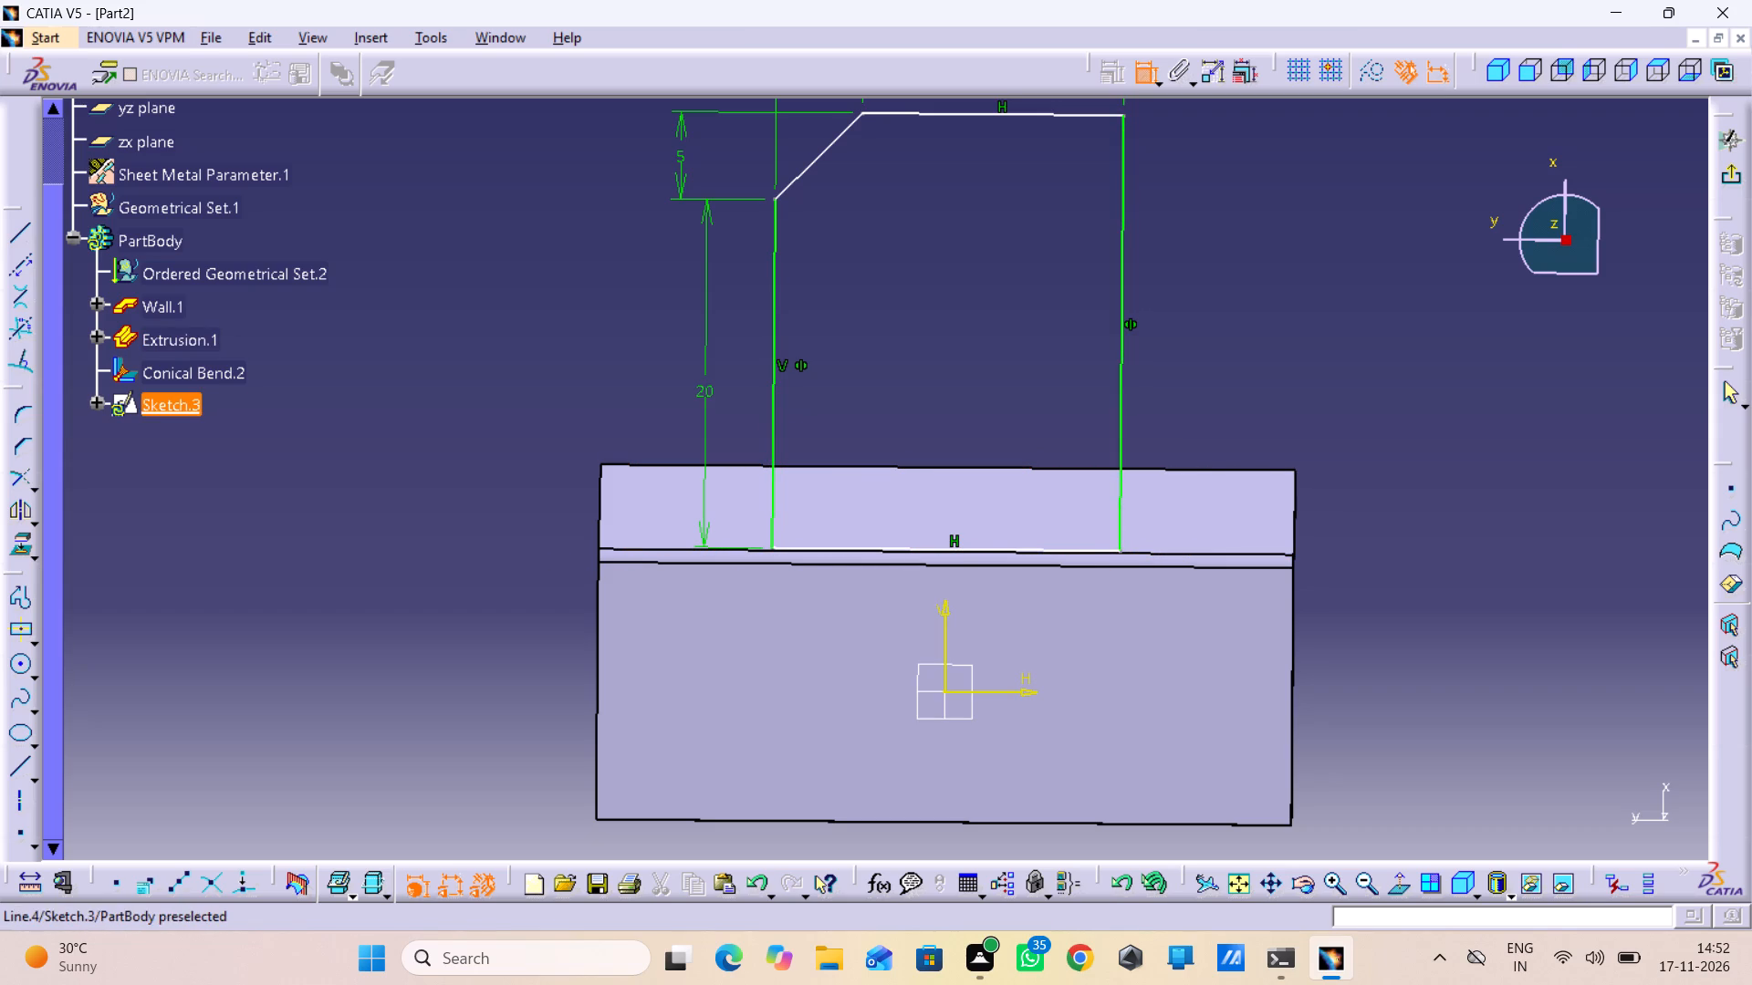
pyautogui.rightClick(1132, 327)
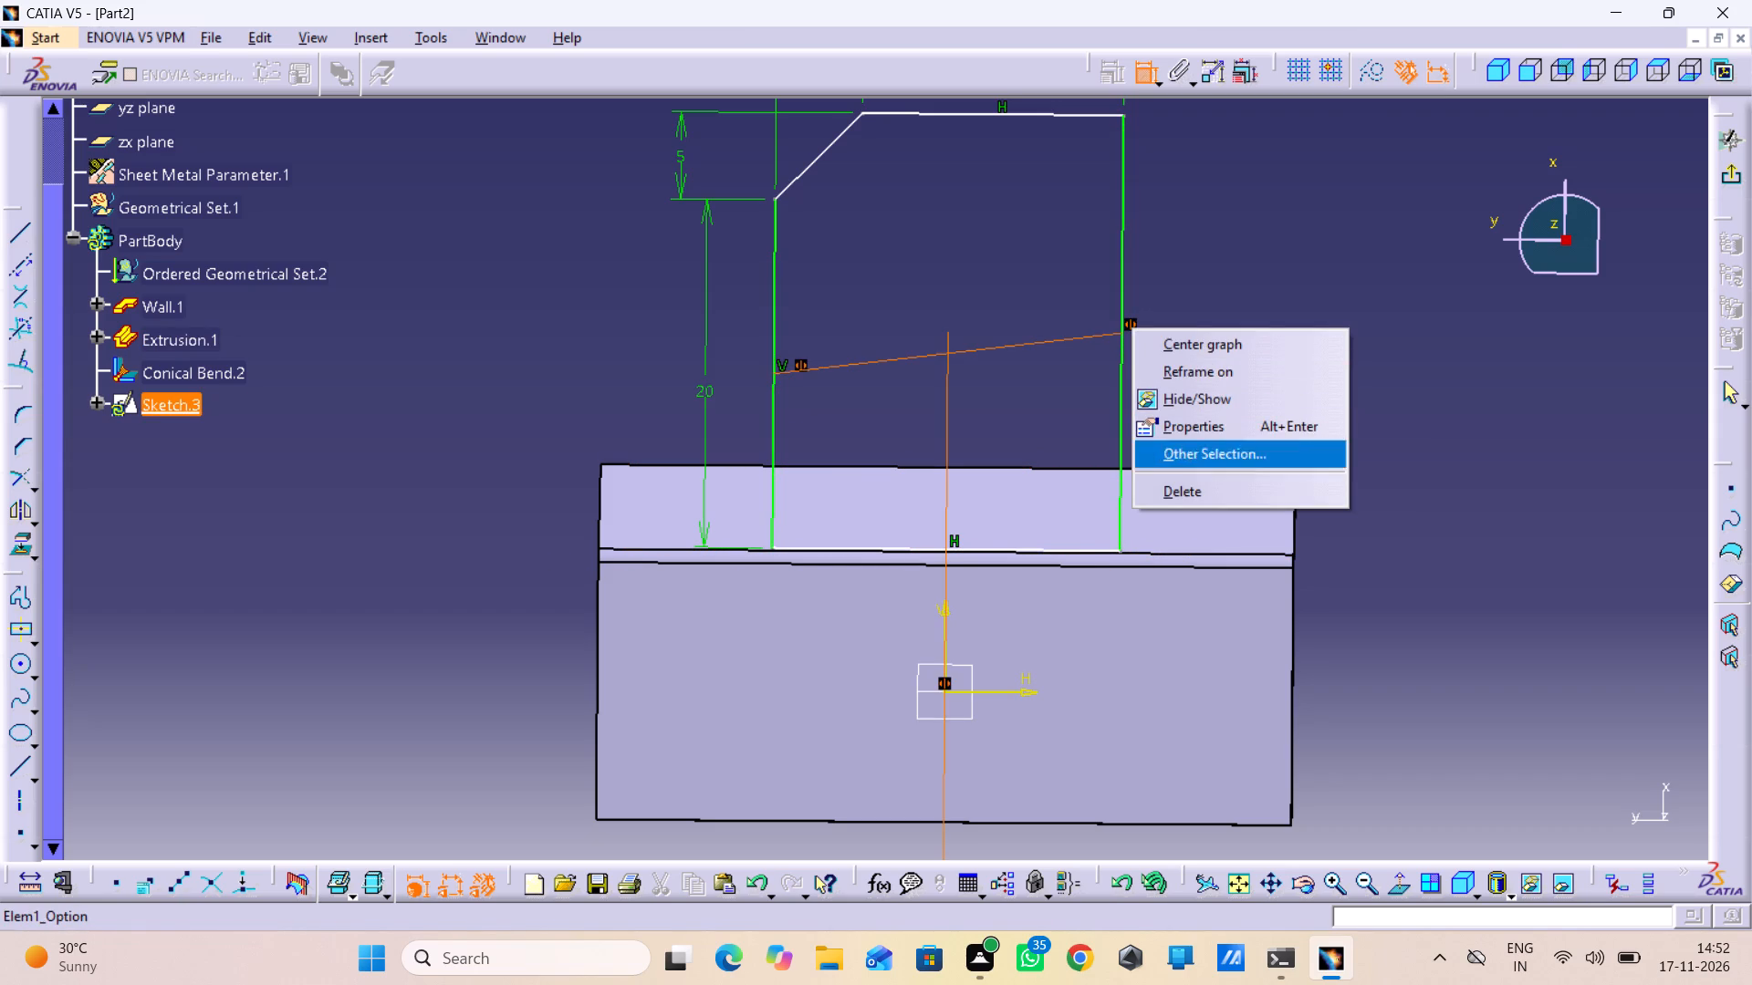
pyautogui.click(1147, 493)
# Undo the recent edits back to the profile with its slanted side, before the symmetry constraint was applied.
pyautogui.hotkey('ctrl', 'z')
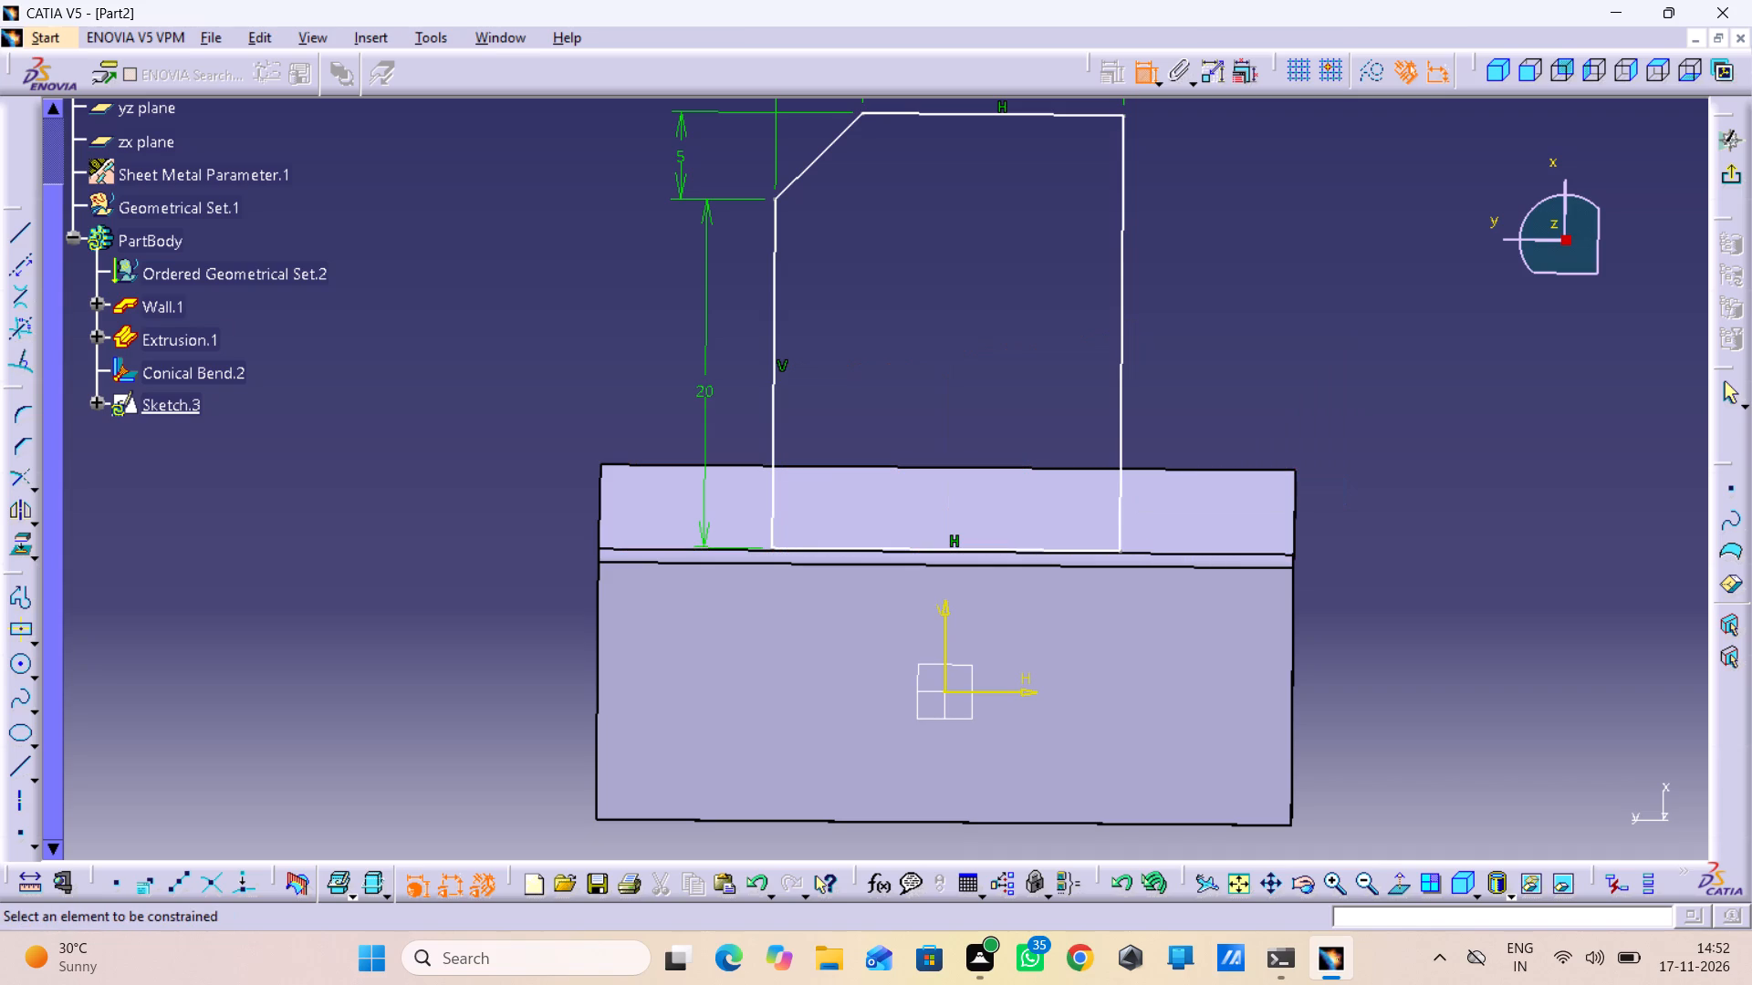
pyautogui.hotkey('ctrl', 'z')
pyautogui.click(1148, 68)
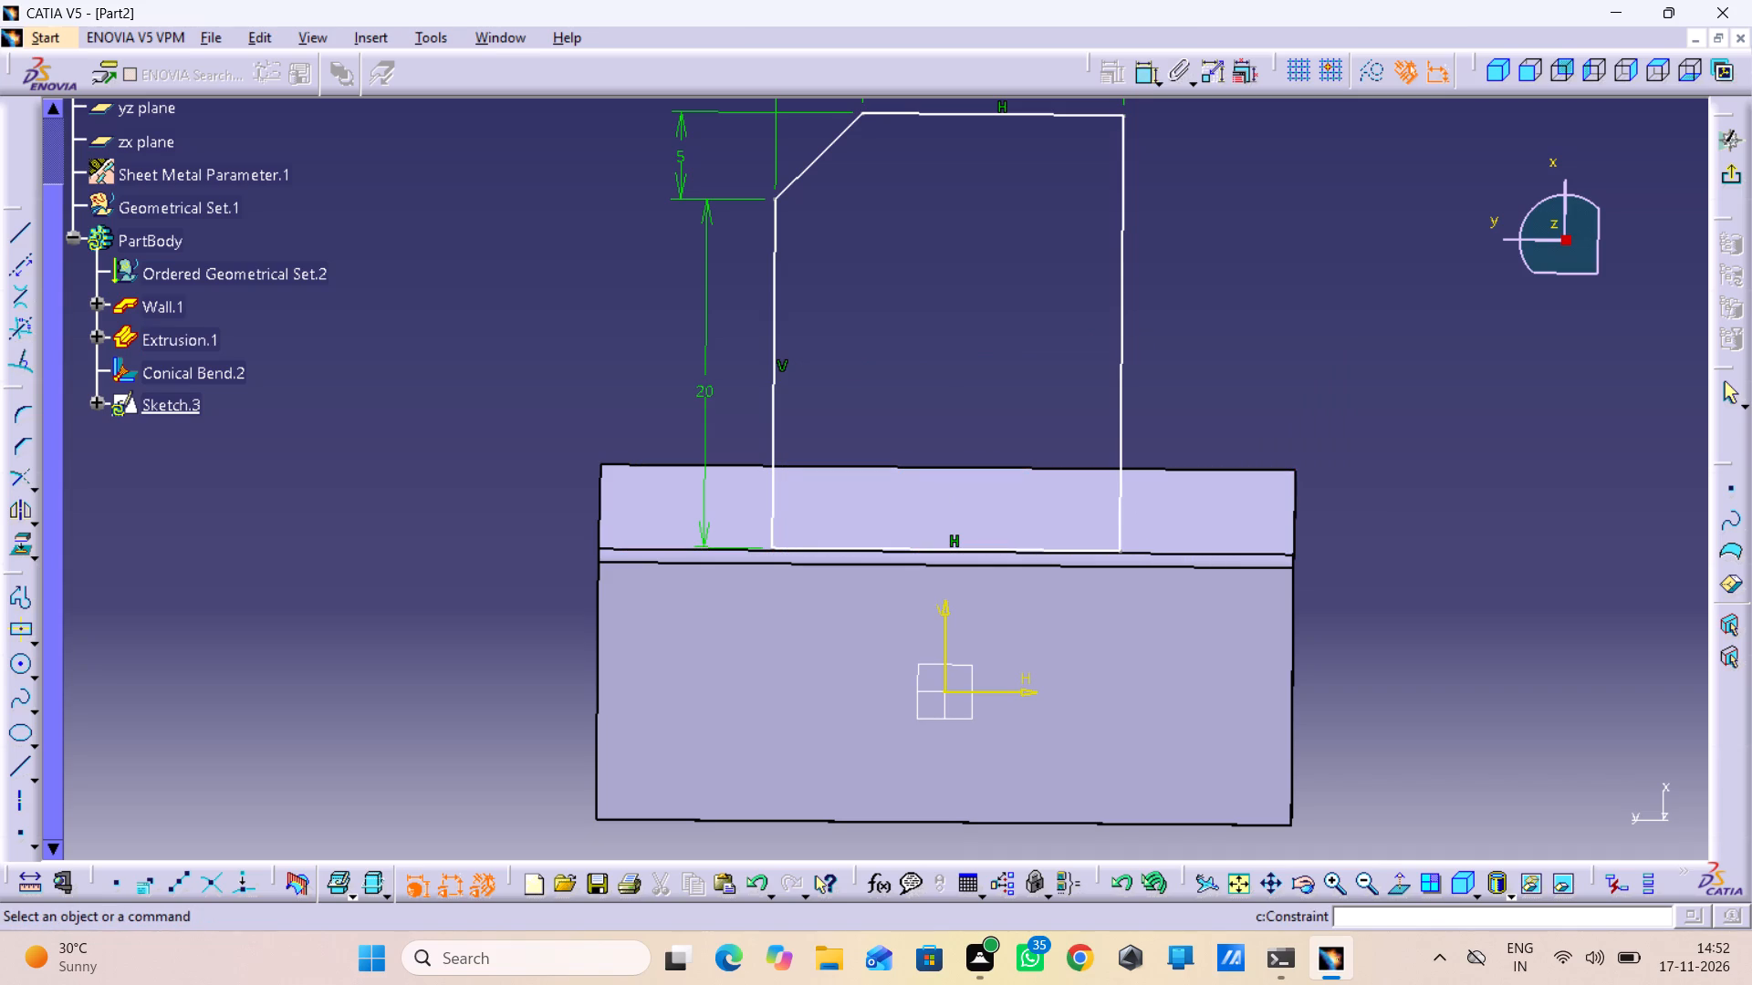
pyautogui.hotkey('ctrl', 'z')
pyautogui.hotkey('ctrl', 'z')
pyautogui.click(958, 389)
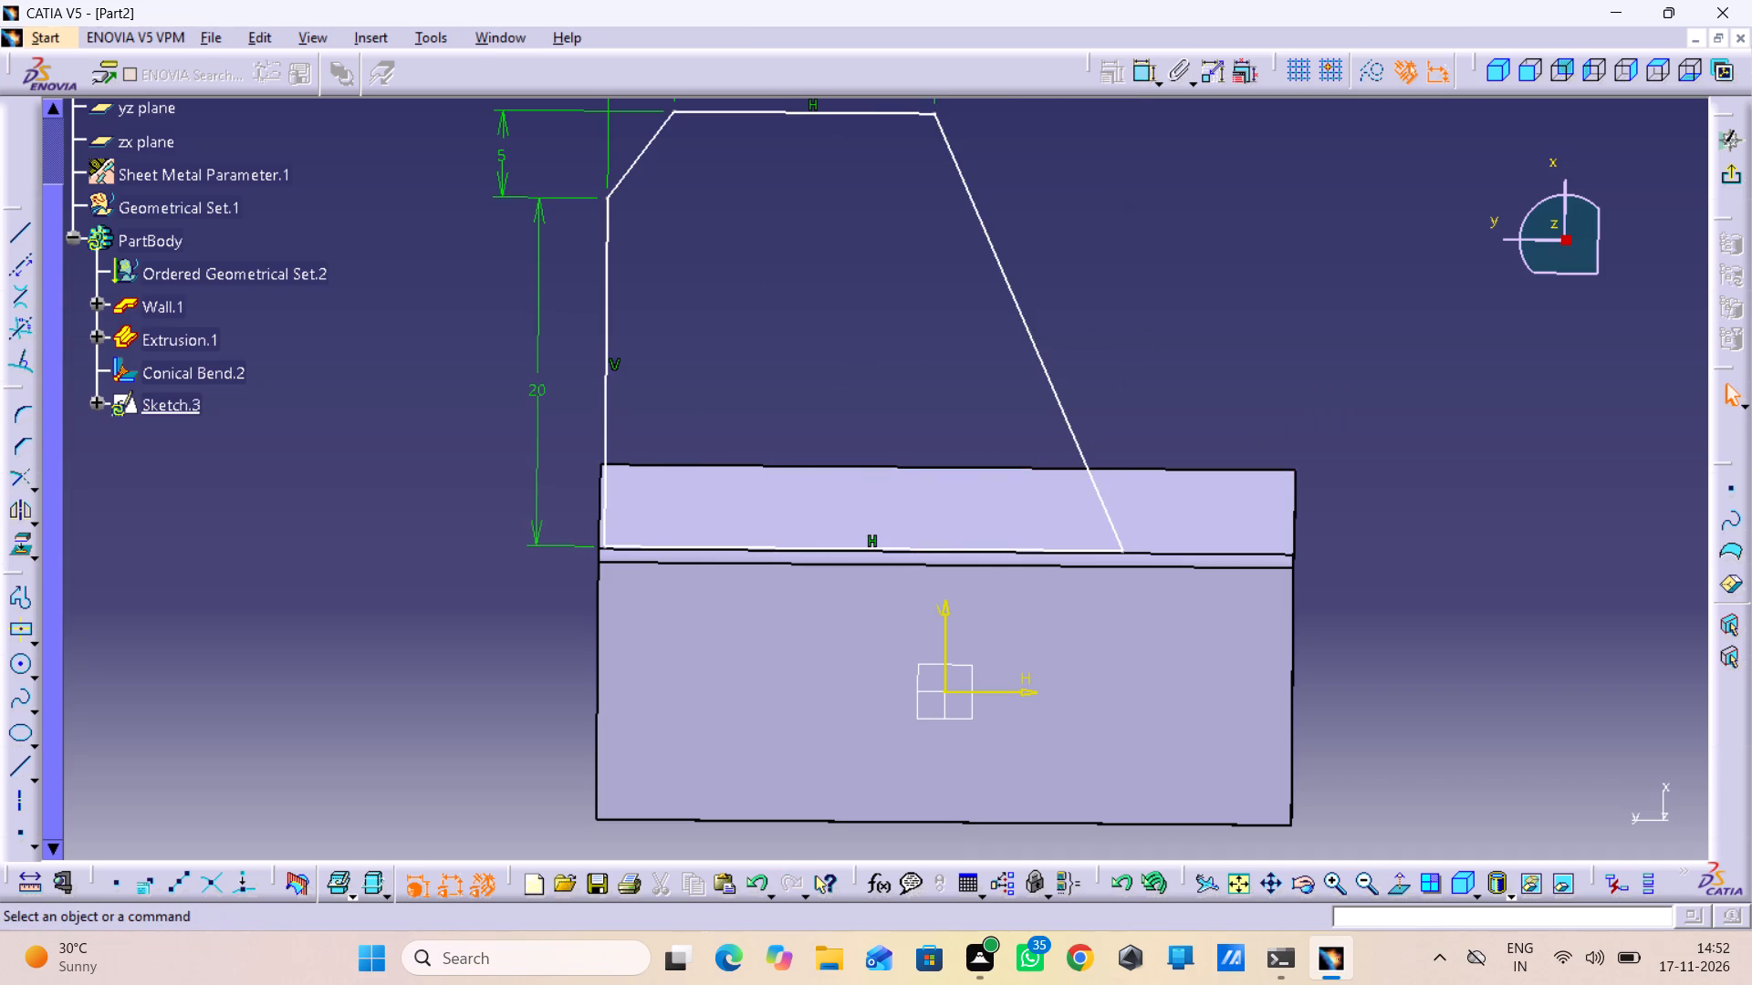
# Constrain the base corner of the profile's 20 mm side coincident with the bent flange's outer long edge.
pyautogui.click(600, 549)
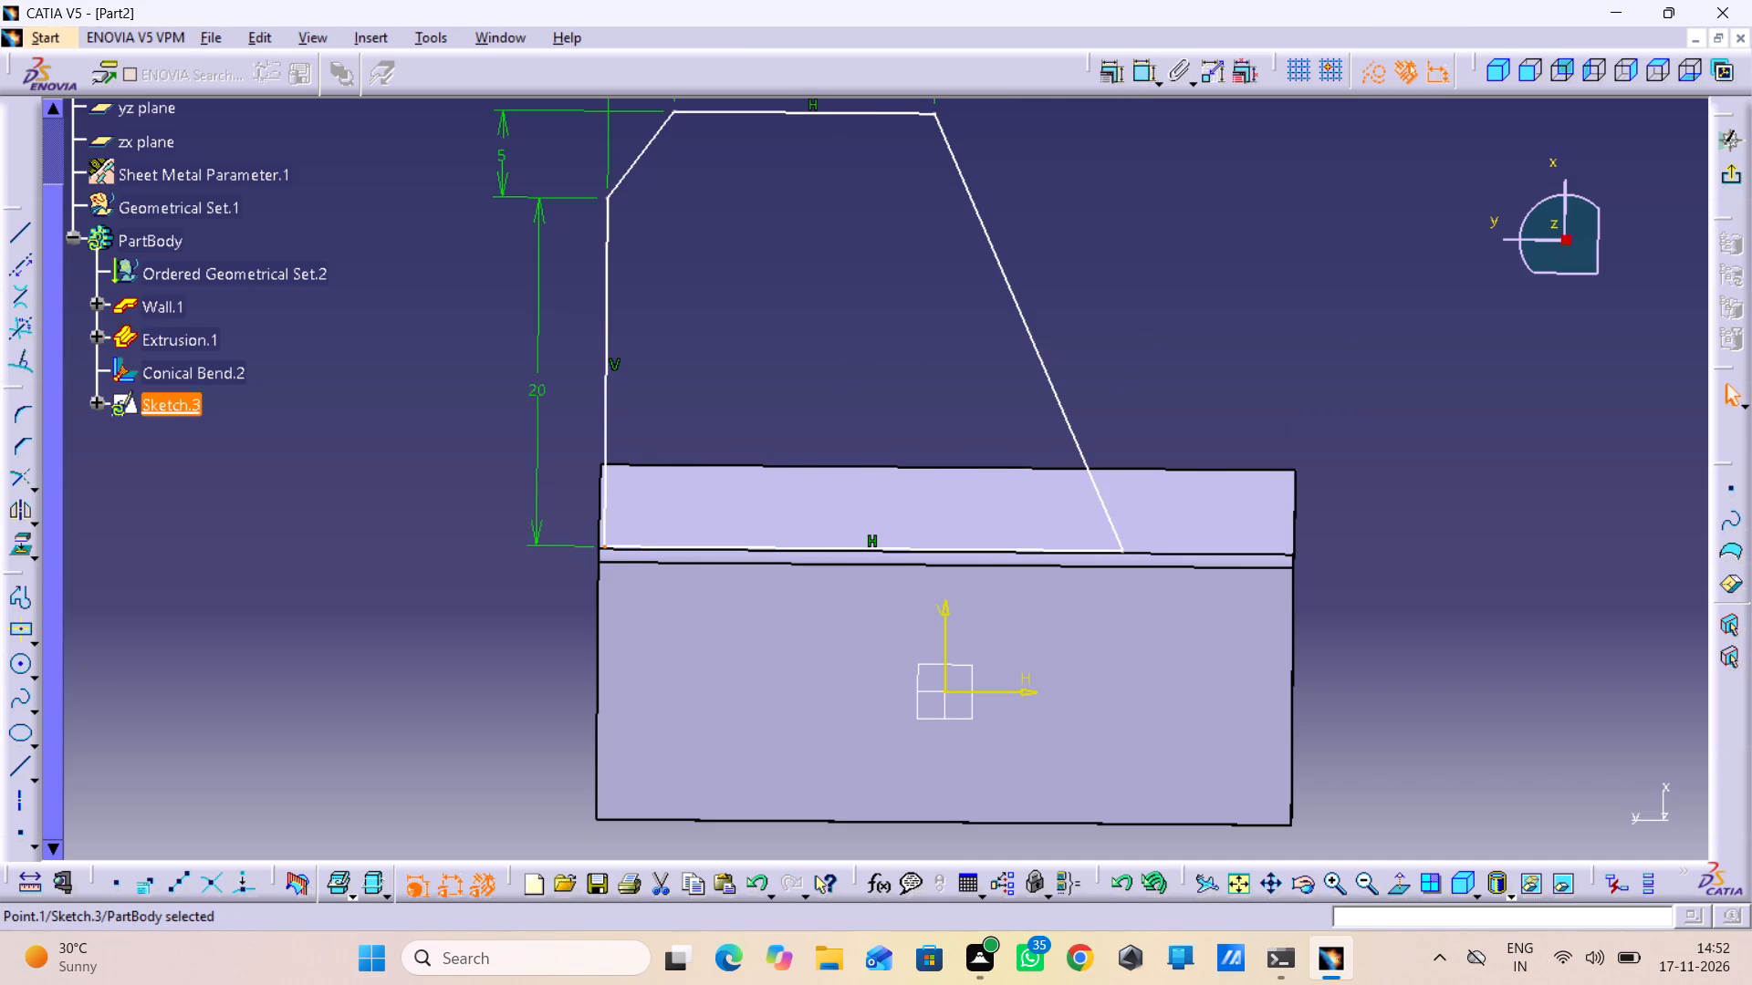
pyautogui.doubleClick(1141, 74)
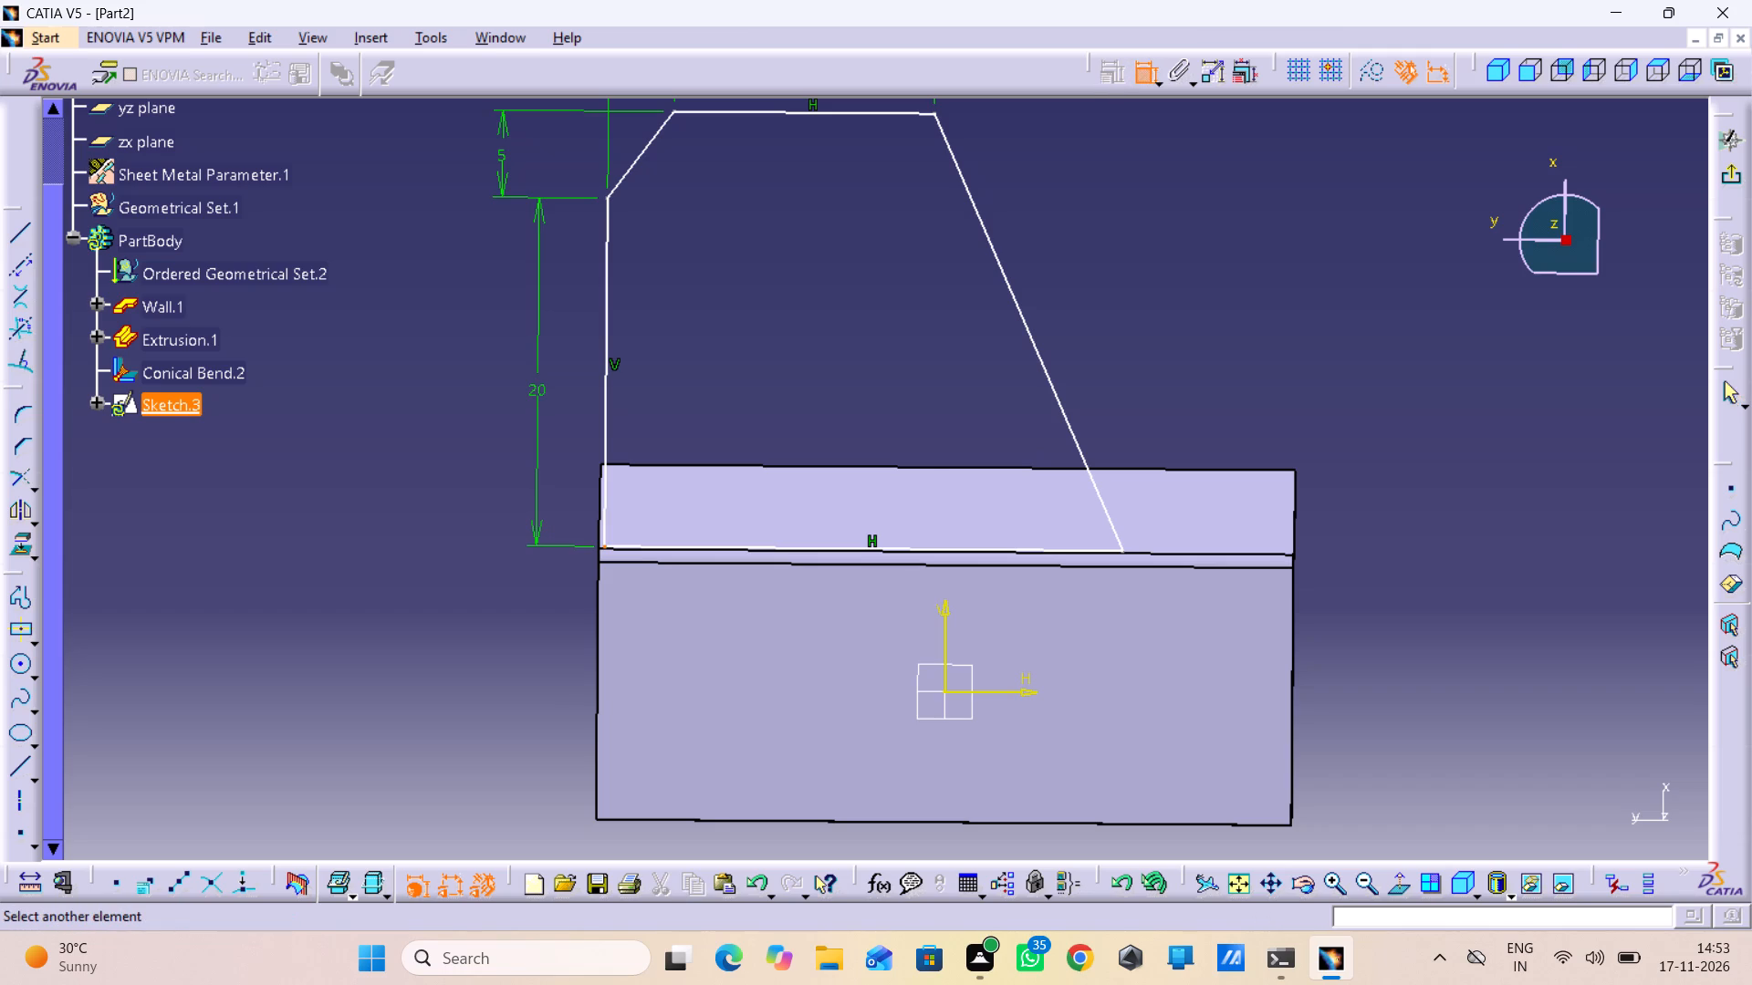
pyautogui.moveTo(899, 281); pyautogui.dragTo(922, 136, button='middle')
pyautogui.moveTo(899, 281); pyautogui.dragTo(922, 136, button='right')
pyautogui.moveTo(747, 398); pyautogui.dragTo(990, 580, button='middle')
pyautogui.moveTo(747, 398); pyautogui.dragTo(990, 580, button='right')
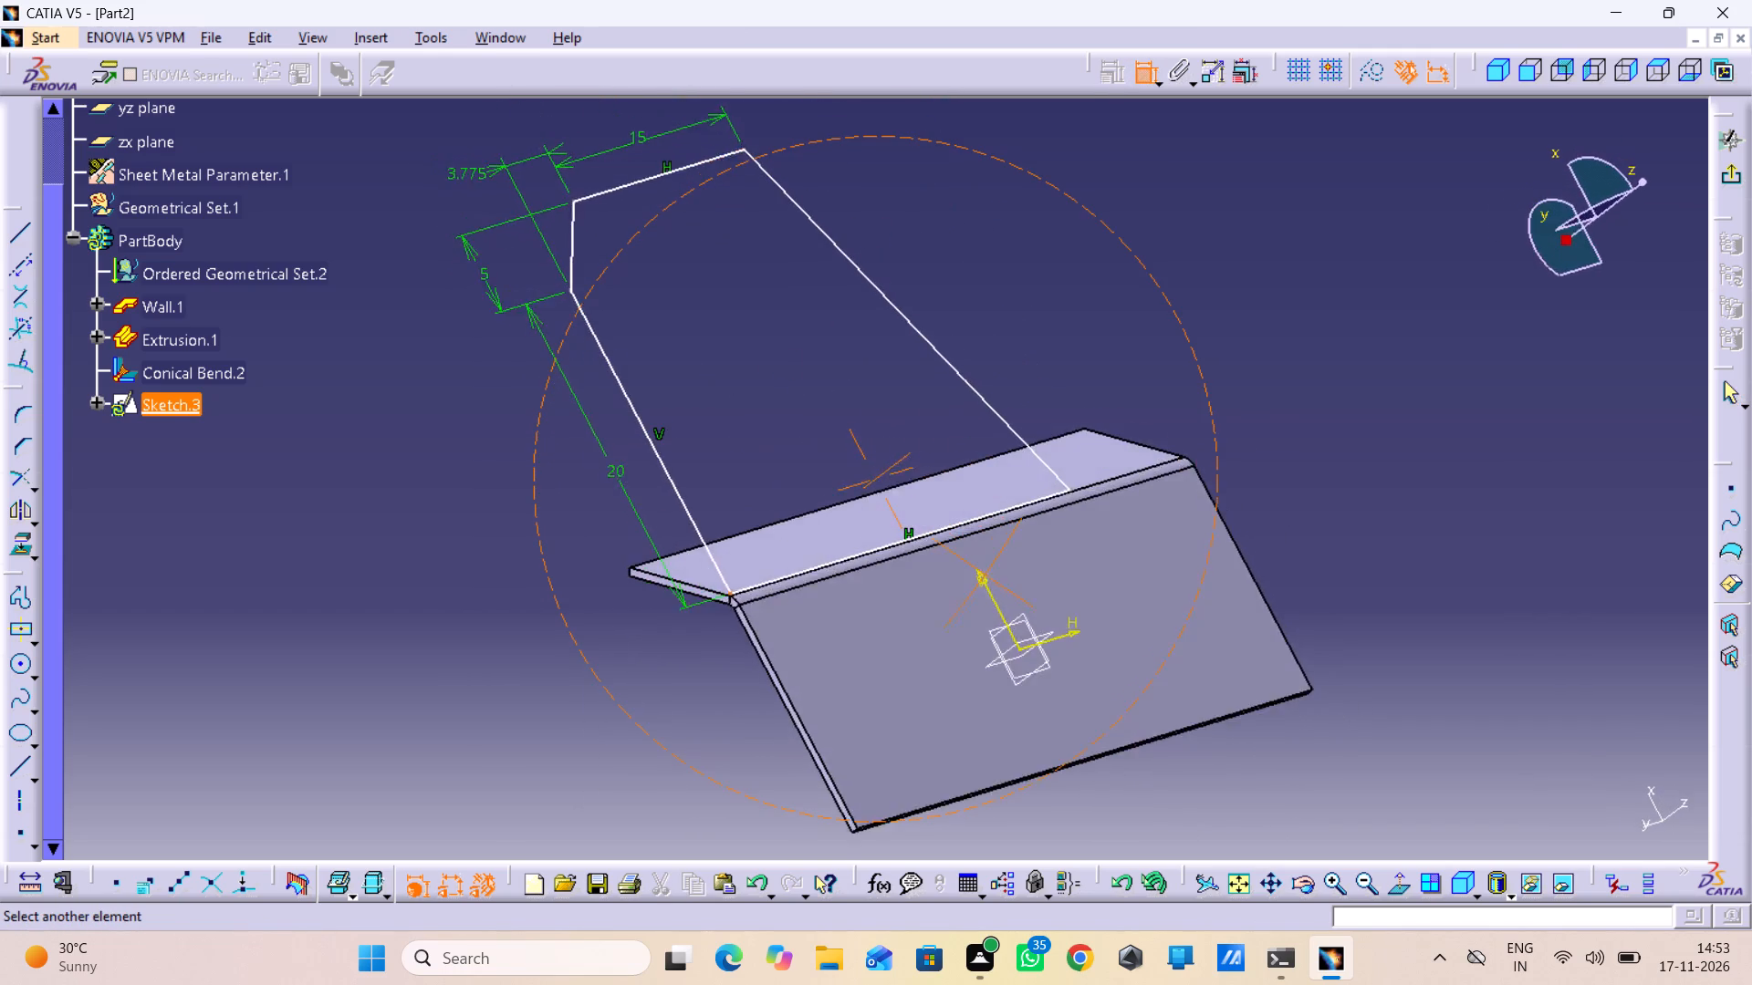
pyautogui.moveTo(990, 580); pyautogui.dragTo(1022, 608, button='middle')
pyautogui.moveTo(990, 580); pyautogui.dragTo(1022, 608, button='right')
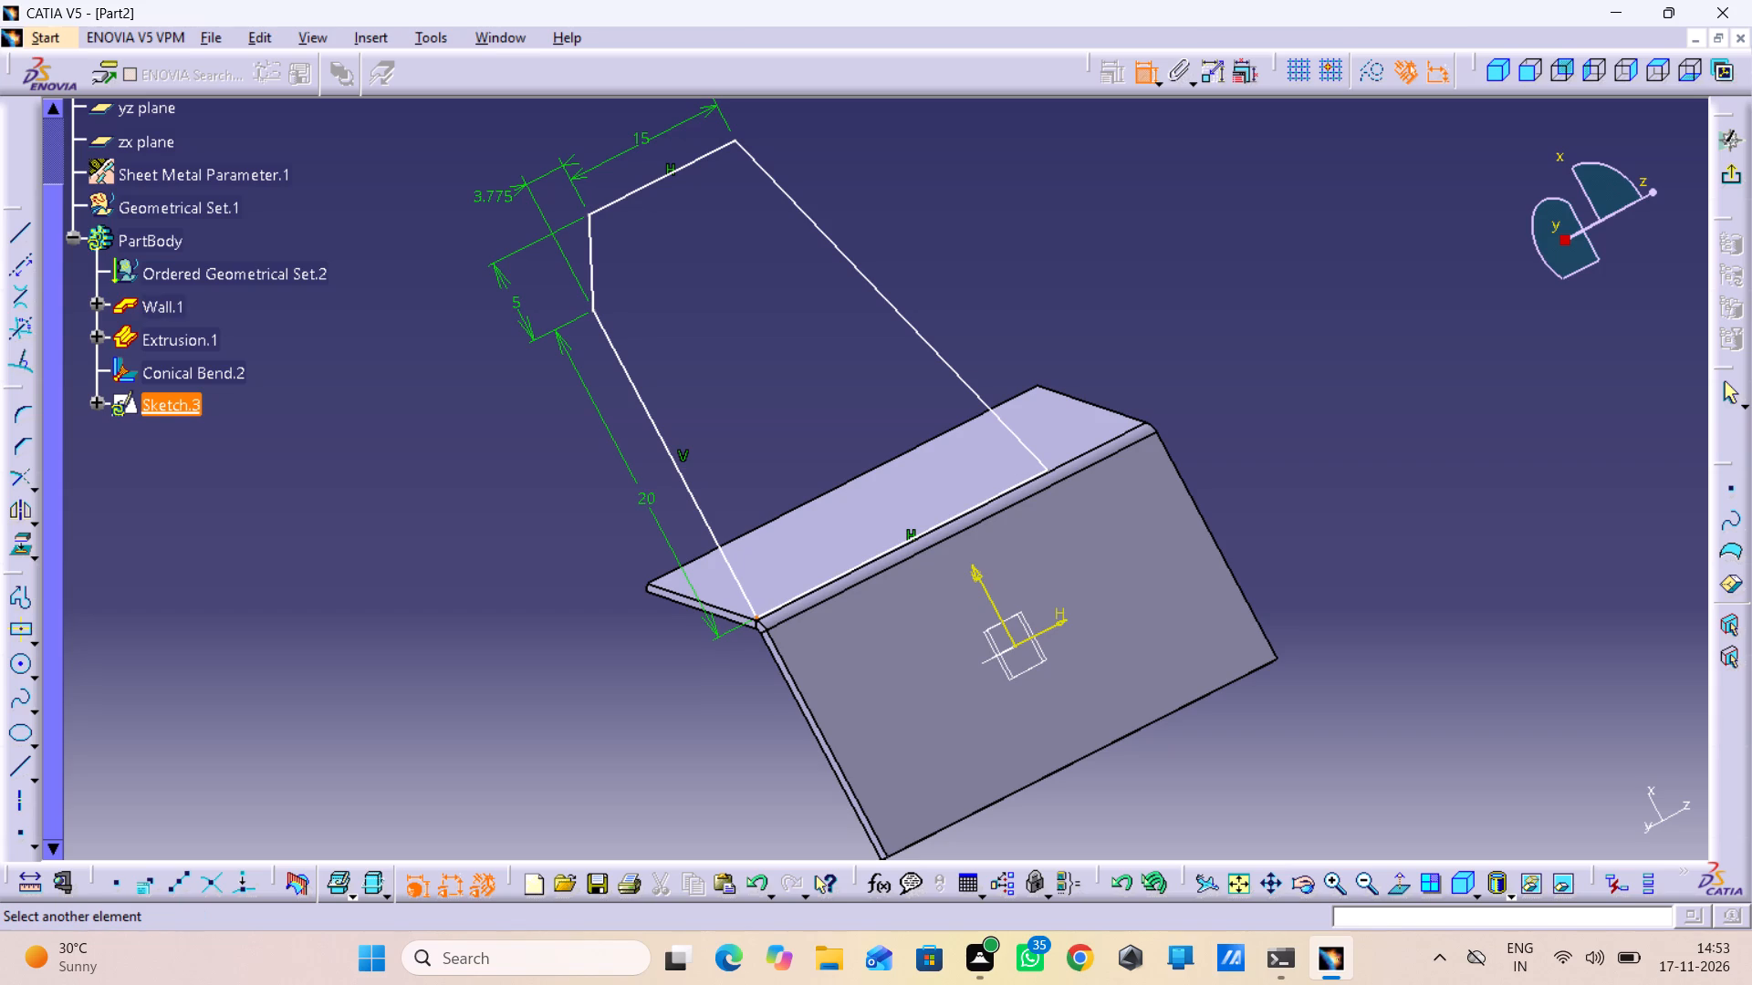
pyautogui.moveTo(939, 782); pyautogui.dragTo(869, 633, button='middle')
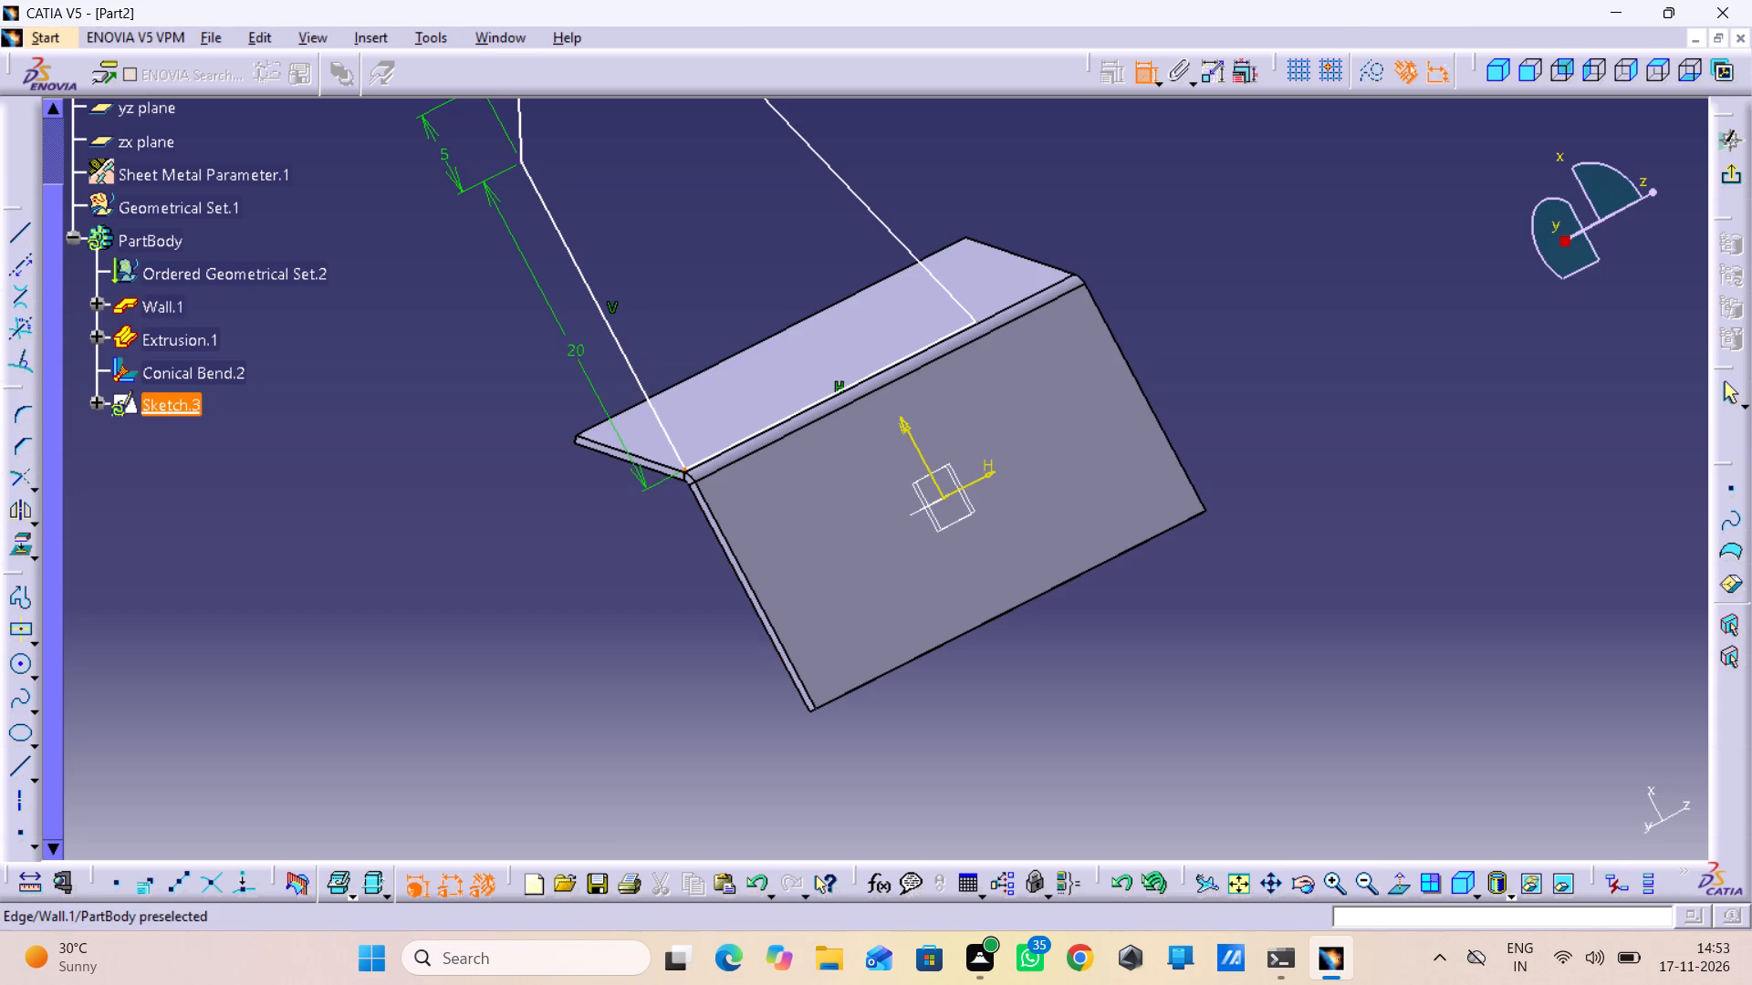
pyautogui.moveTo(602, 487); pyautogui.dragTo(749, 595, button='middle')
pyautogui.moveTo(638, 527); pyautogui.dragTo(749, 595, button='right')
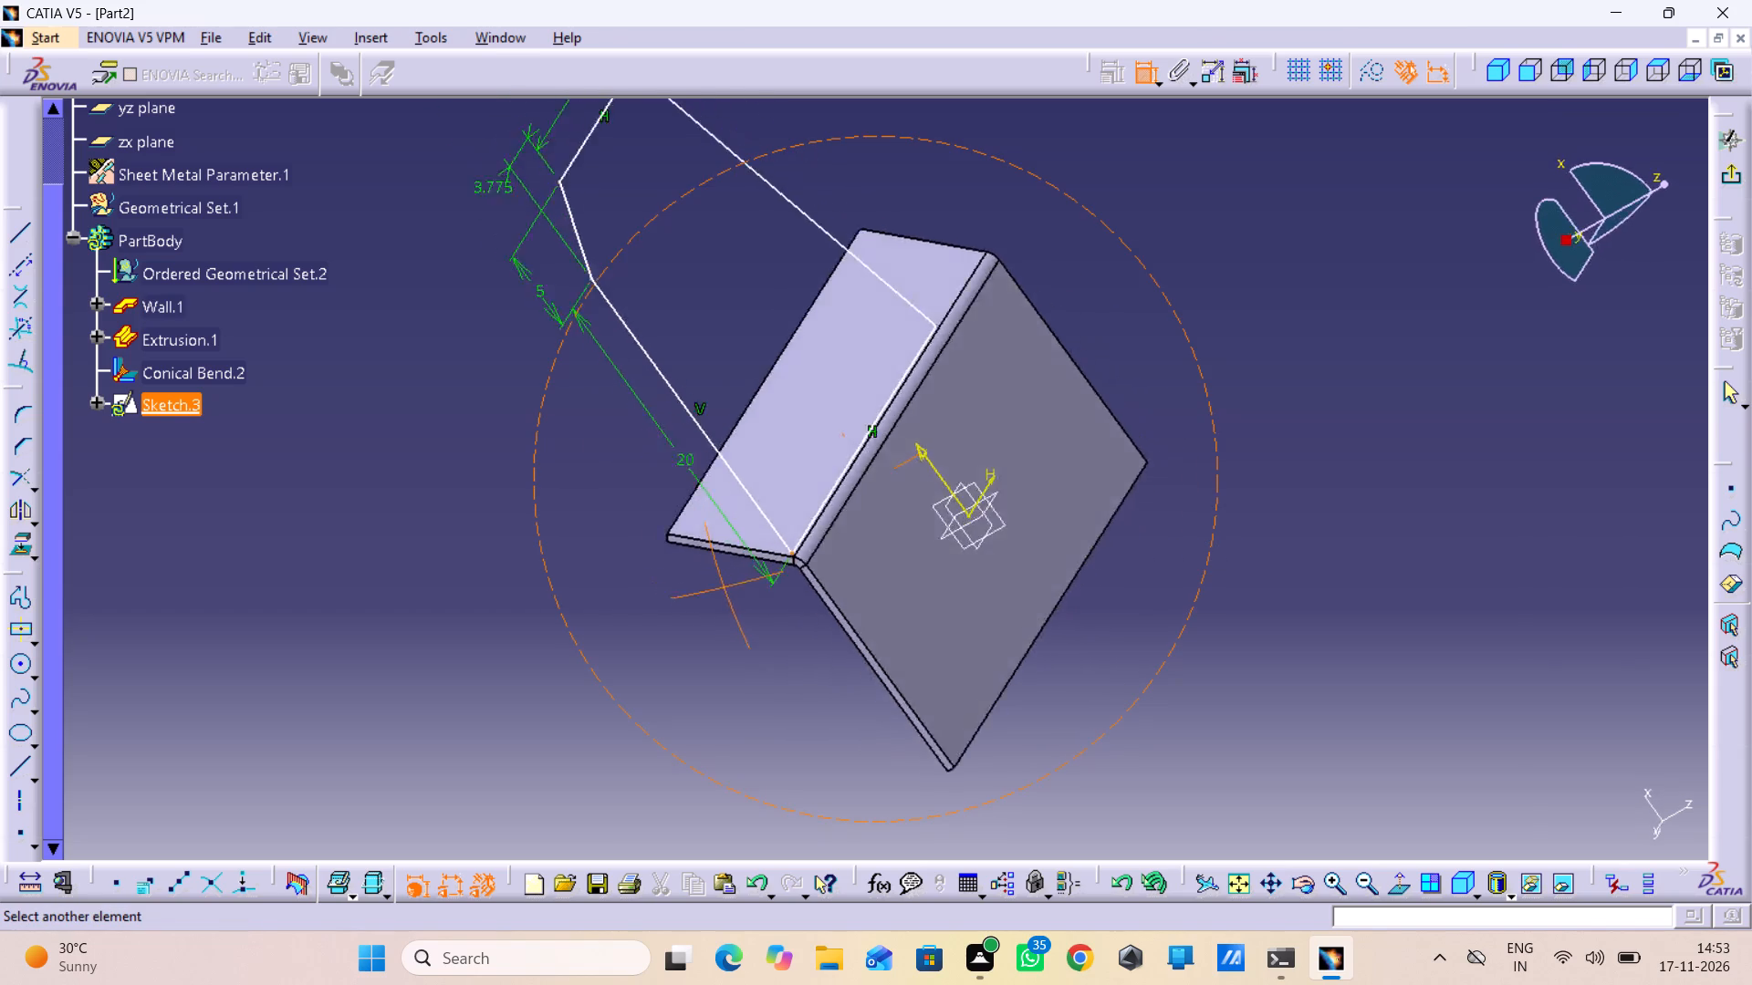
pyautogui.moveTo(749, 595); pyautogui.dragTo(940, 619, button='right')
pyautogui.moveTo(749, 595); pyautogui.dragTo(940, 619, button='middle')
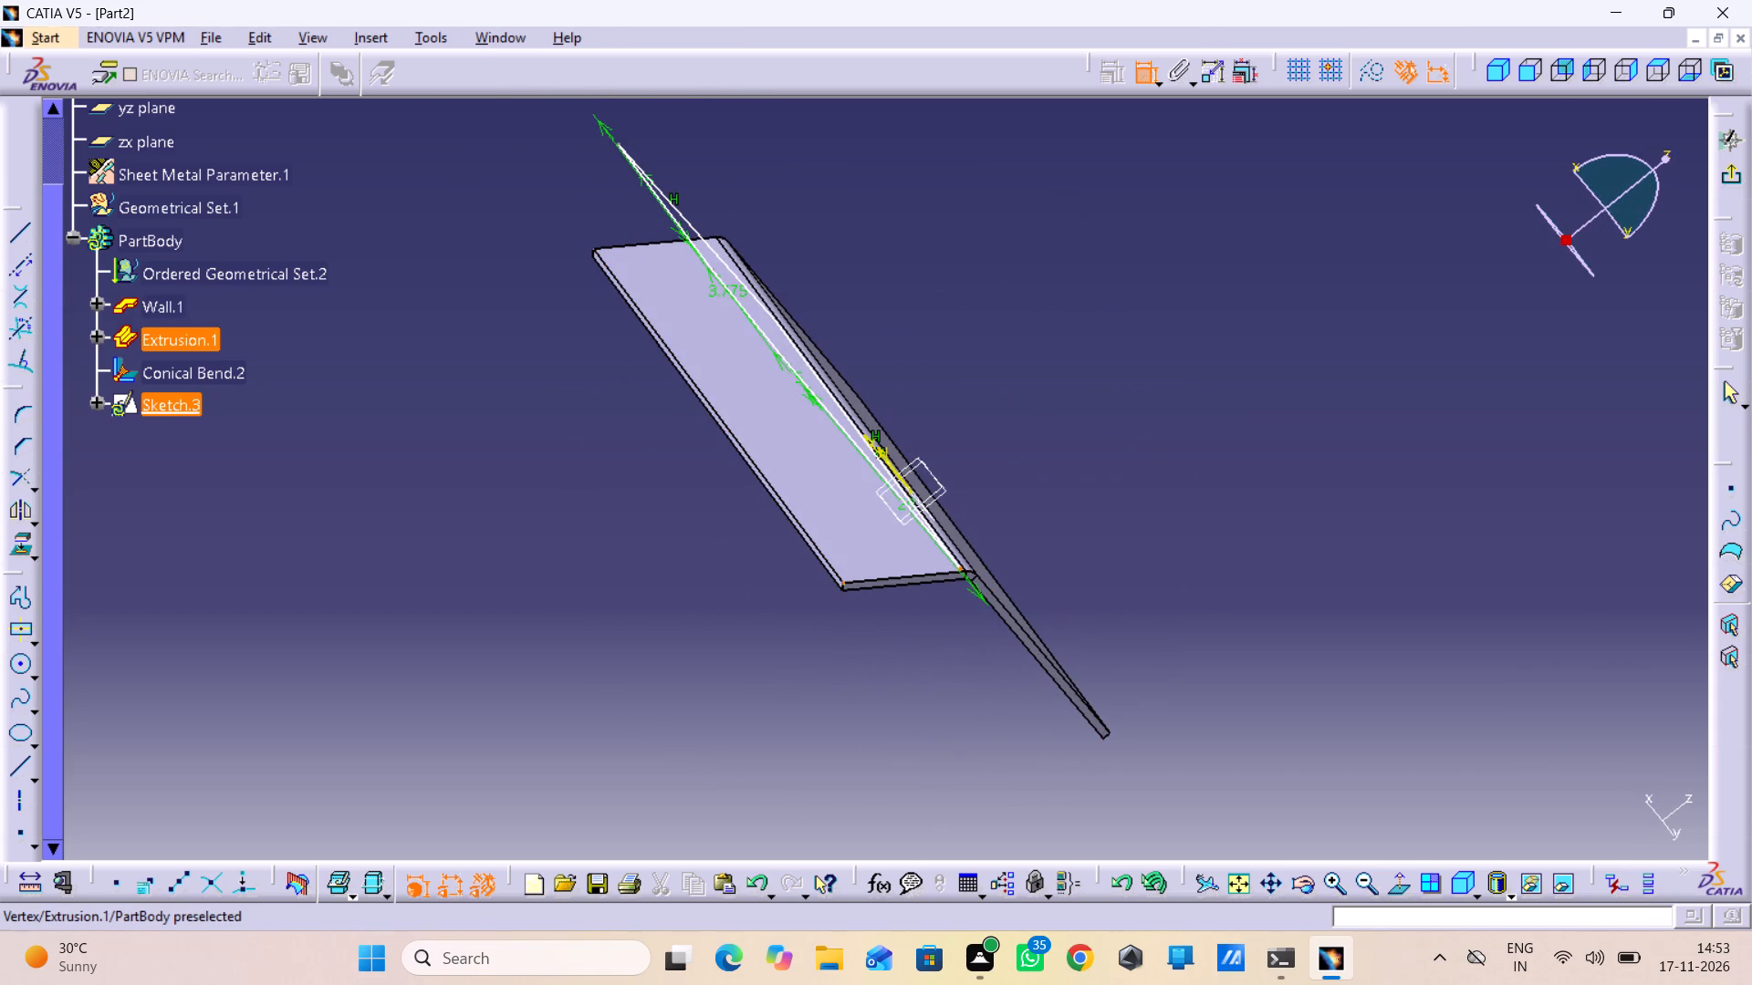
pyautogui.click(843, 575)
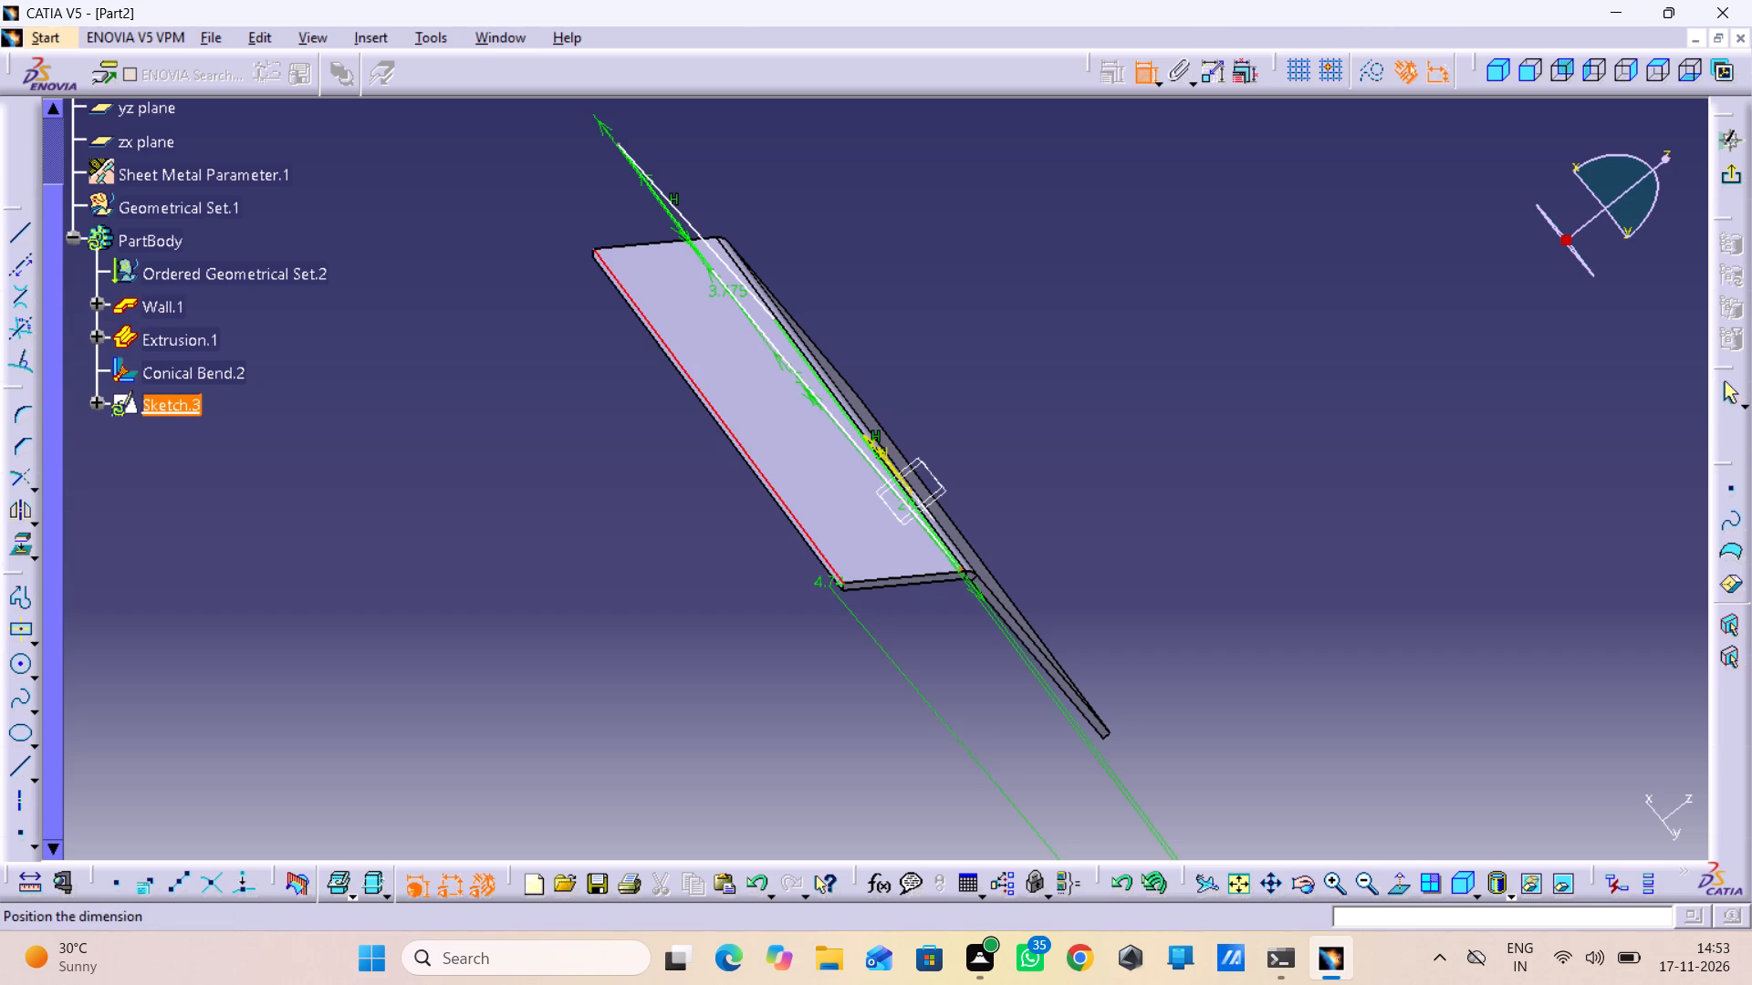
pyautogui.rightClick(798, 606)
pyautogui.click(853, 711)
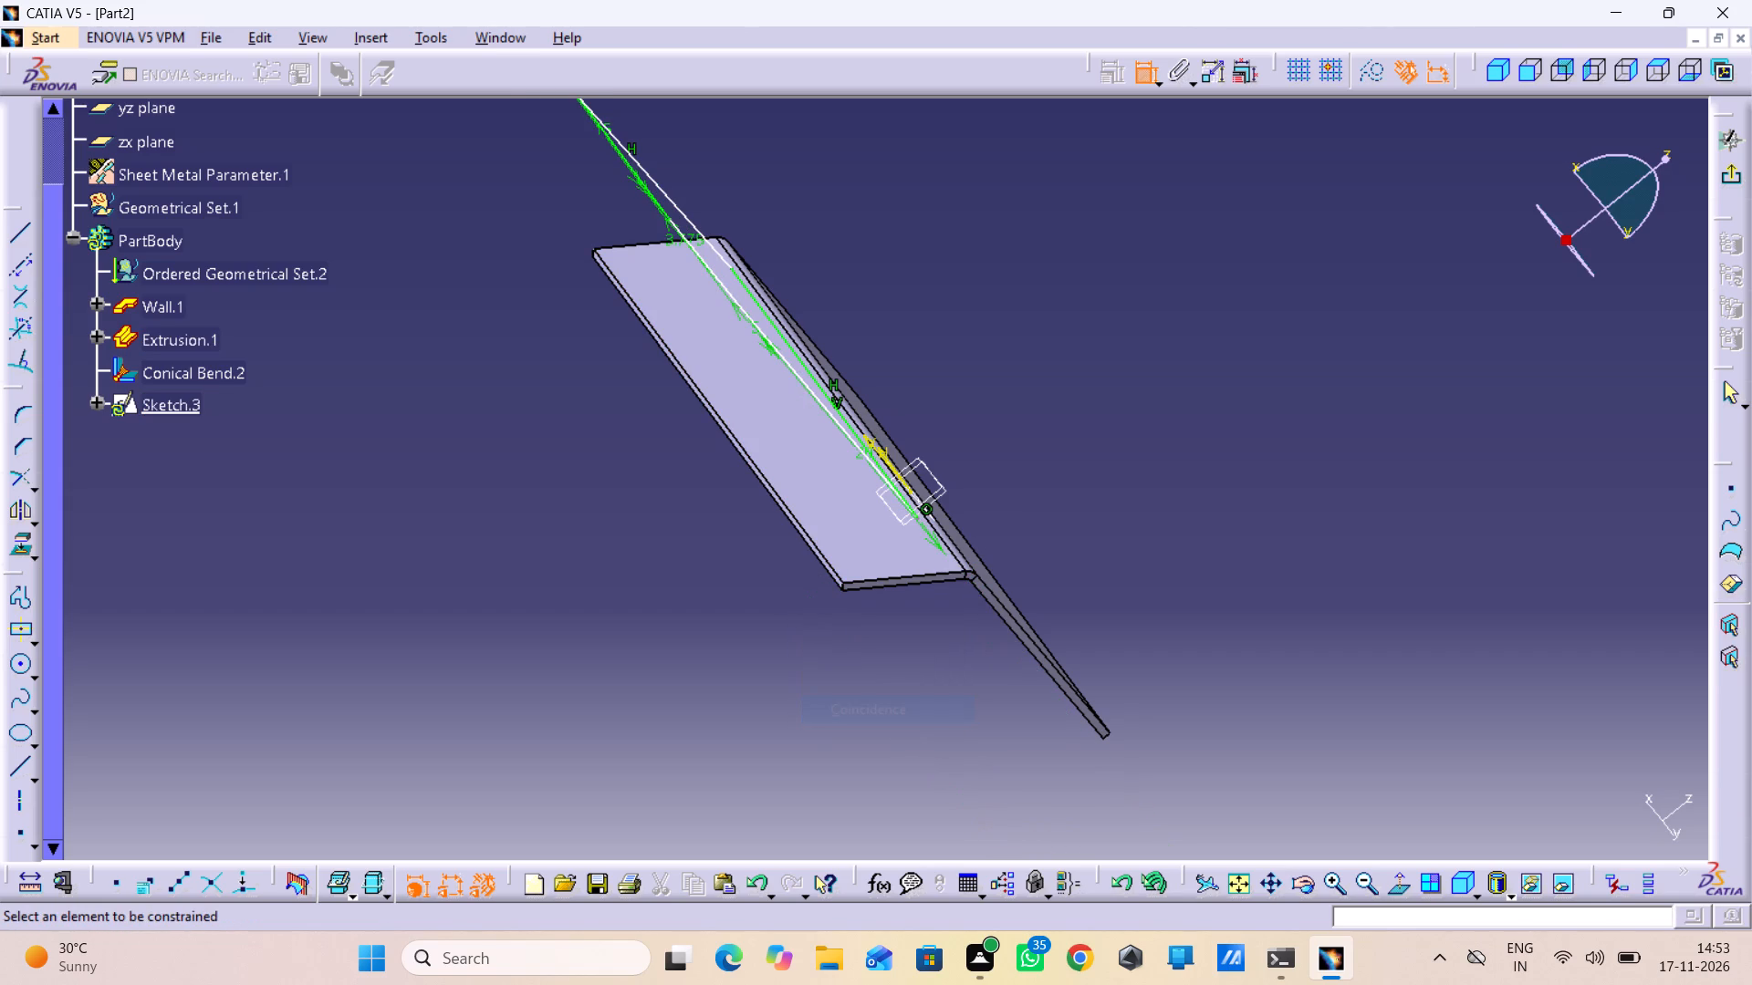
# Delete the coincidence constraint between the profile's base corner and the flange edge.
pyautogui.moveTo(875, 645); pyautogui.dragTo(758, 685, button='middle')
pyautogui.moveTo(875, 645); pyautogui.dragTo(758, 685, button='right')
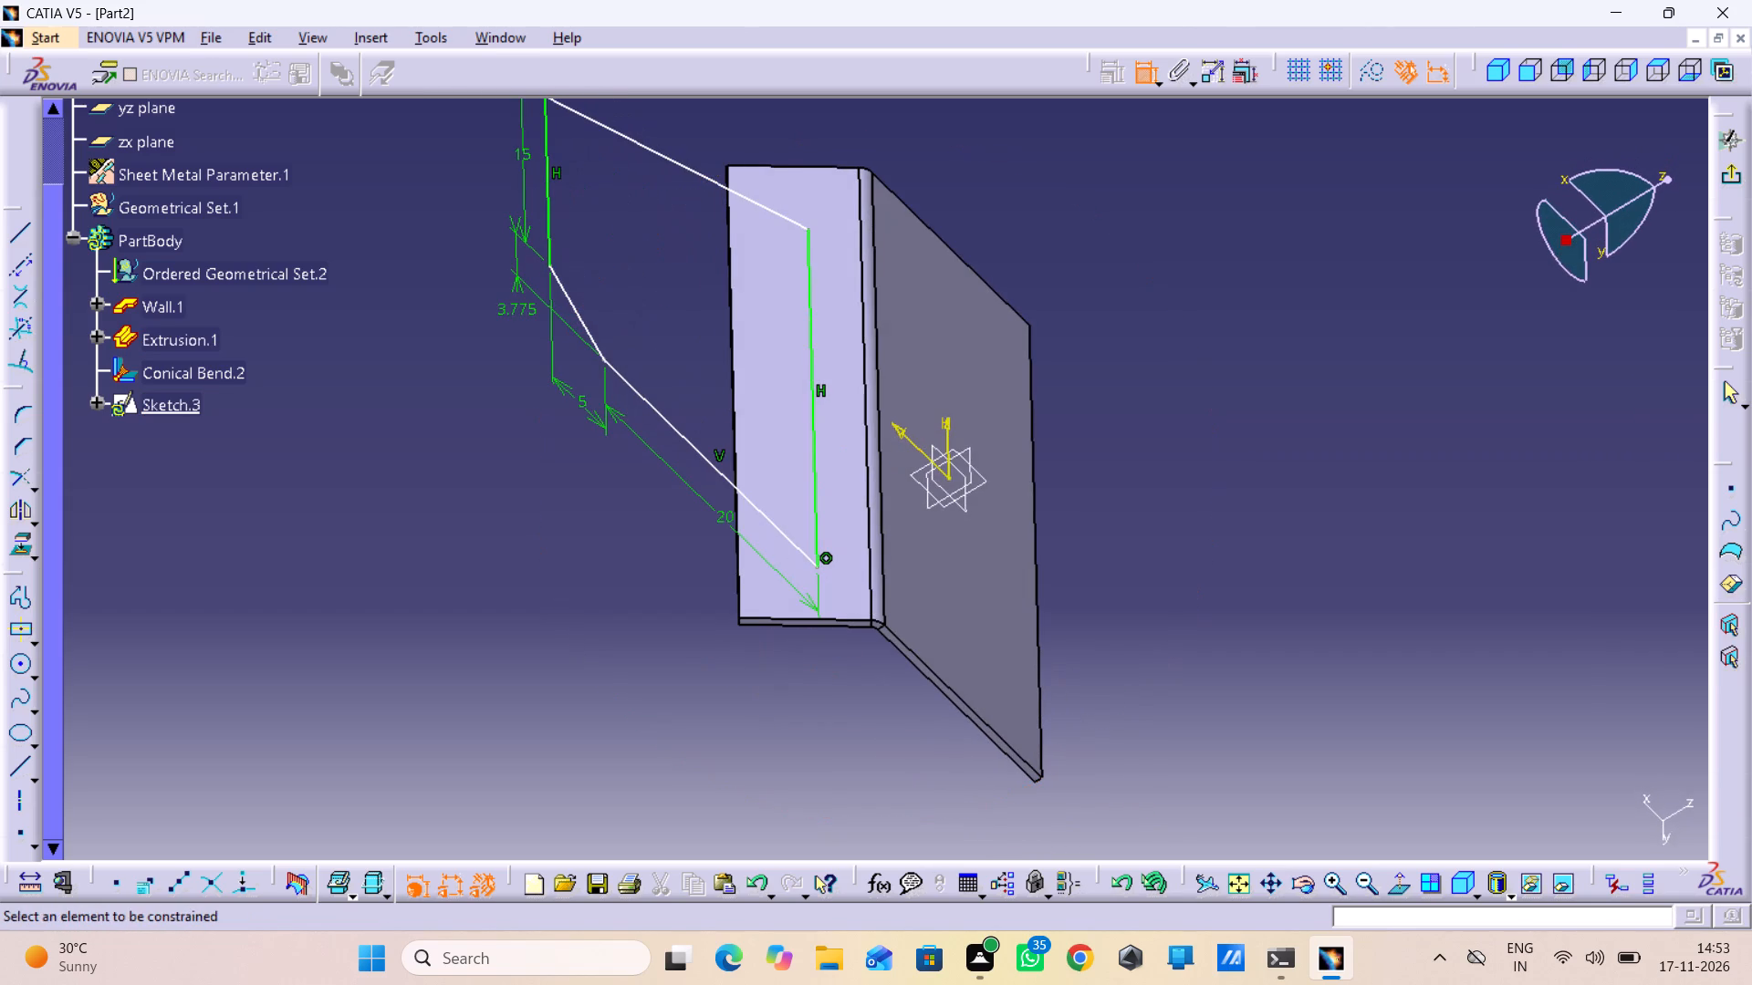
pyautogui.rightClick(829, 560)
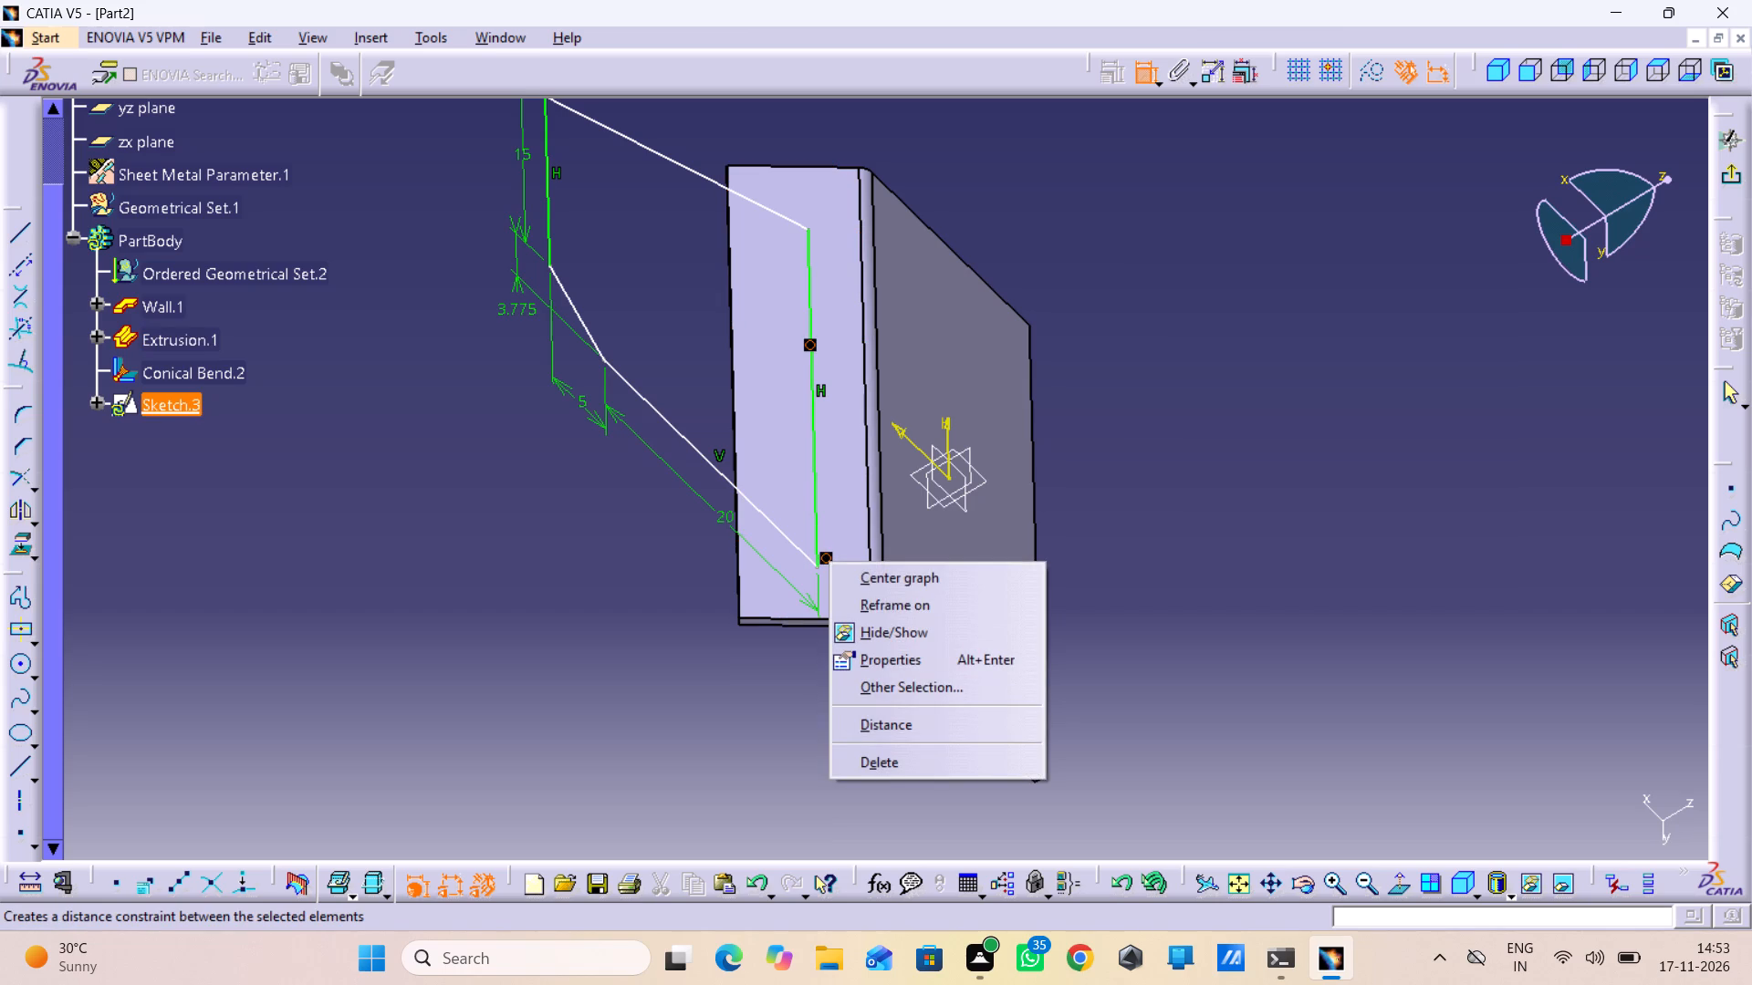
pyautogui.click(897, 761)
# Constrain the base corner of the profile's 20 mm side coincident with the flange's nearest outer corner vertex.
pyautogui.moveTo(738, 689); pyautogui.dragTo(633, 660, button='middle')
pyautogui.moveTo(738, 685); pyautogui.dragTo(633, 660, button='right')
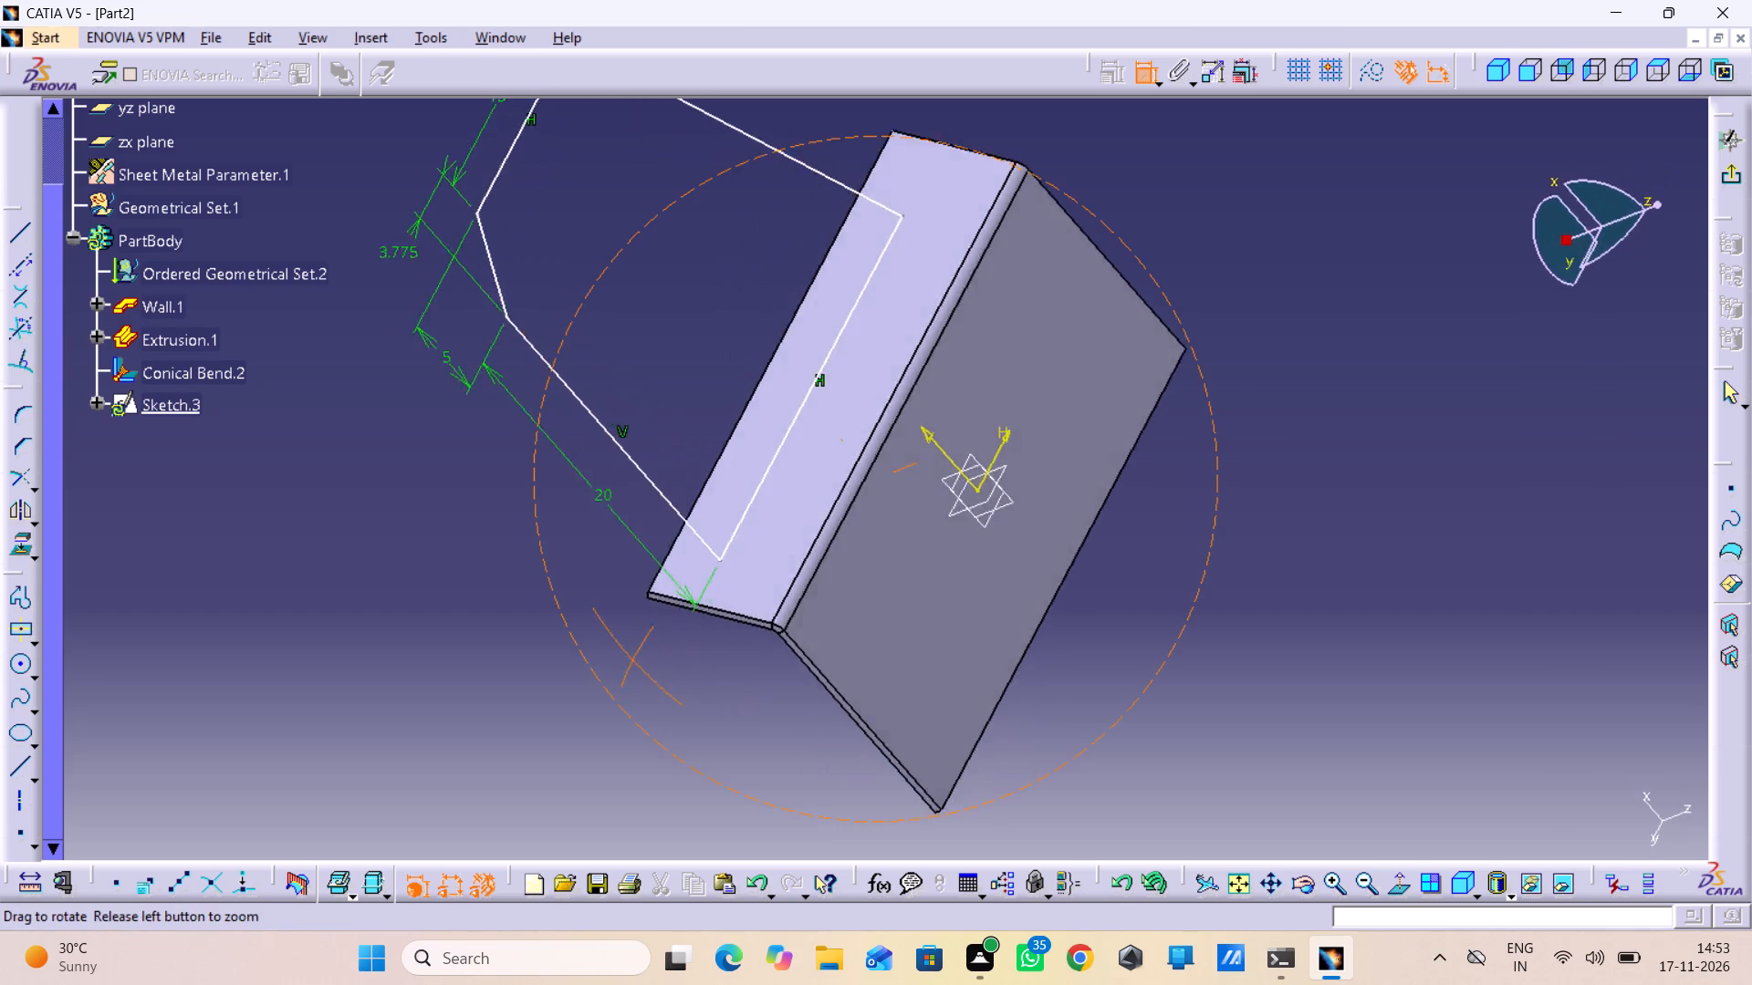
pyautogui.moveTo(633, 660); pyautogui.dragTo(513, 571, button='right')
pyautogui.moveTo(633, 660); pyautogui.dragTo(511, 570, button='middle')
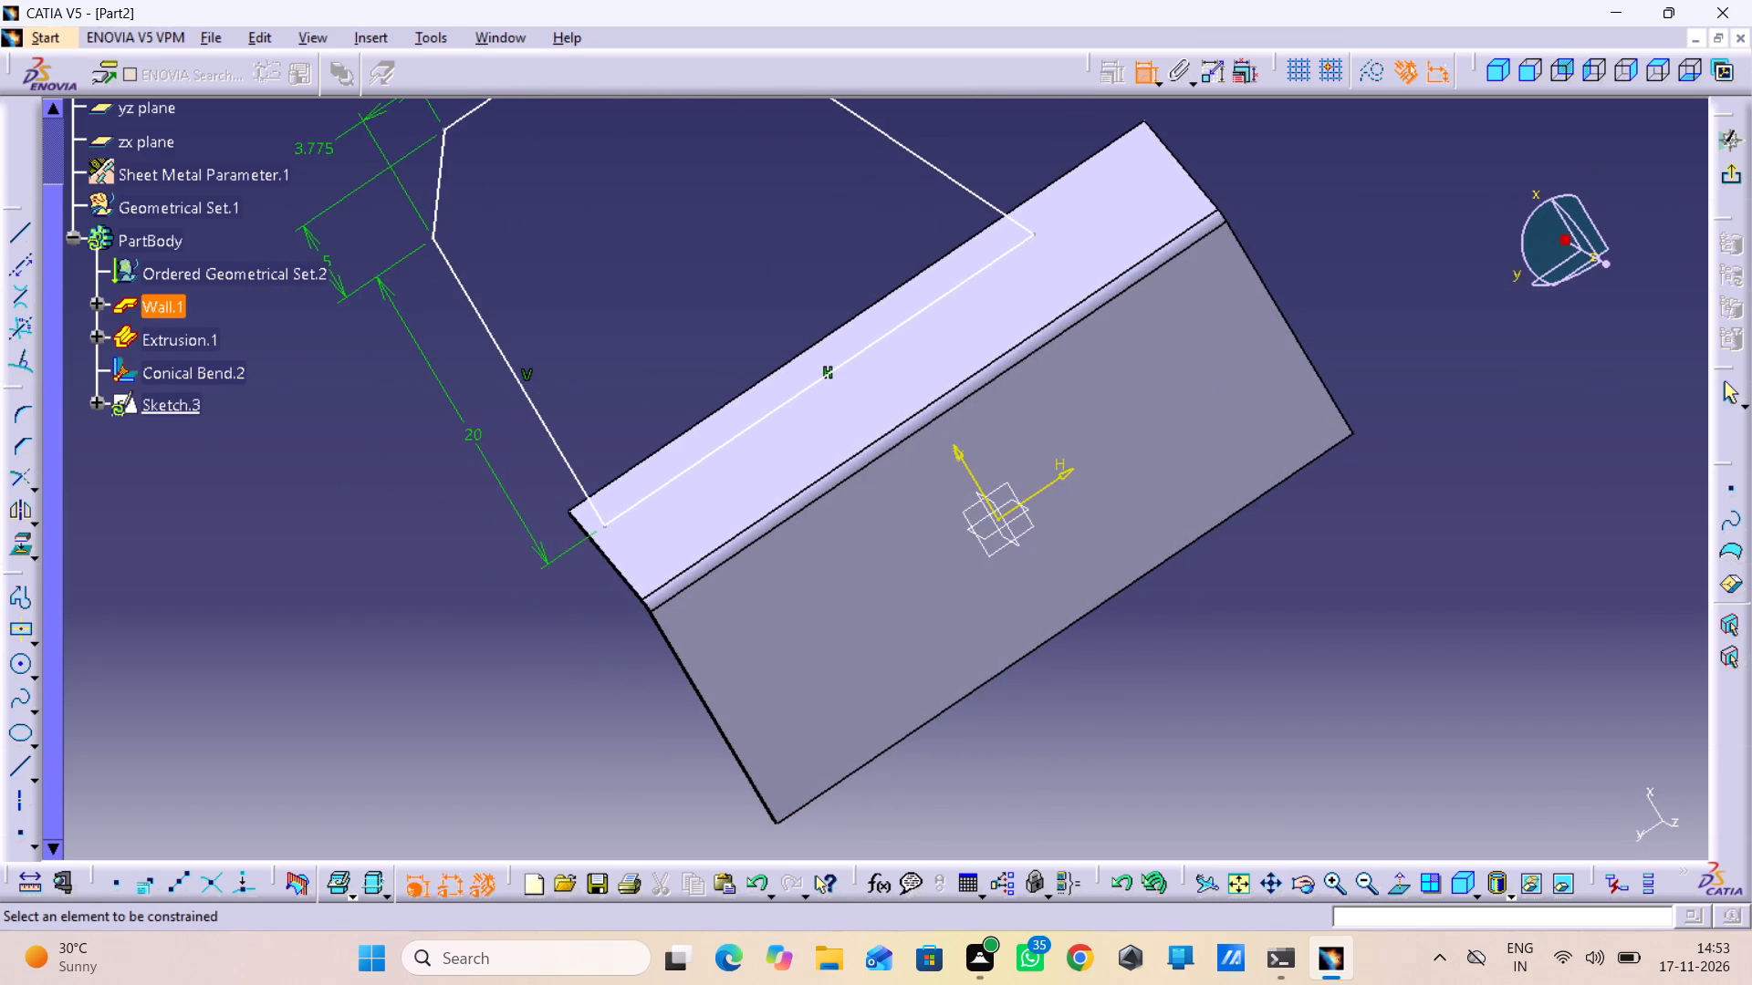
pyautogui.moveTo(1024, 815); pyautogui.dragTo(1191, 401, button='middle')
pyautogui.moveTo(1024, 815); pyautogui.dragTo(1191, 401, button='right')
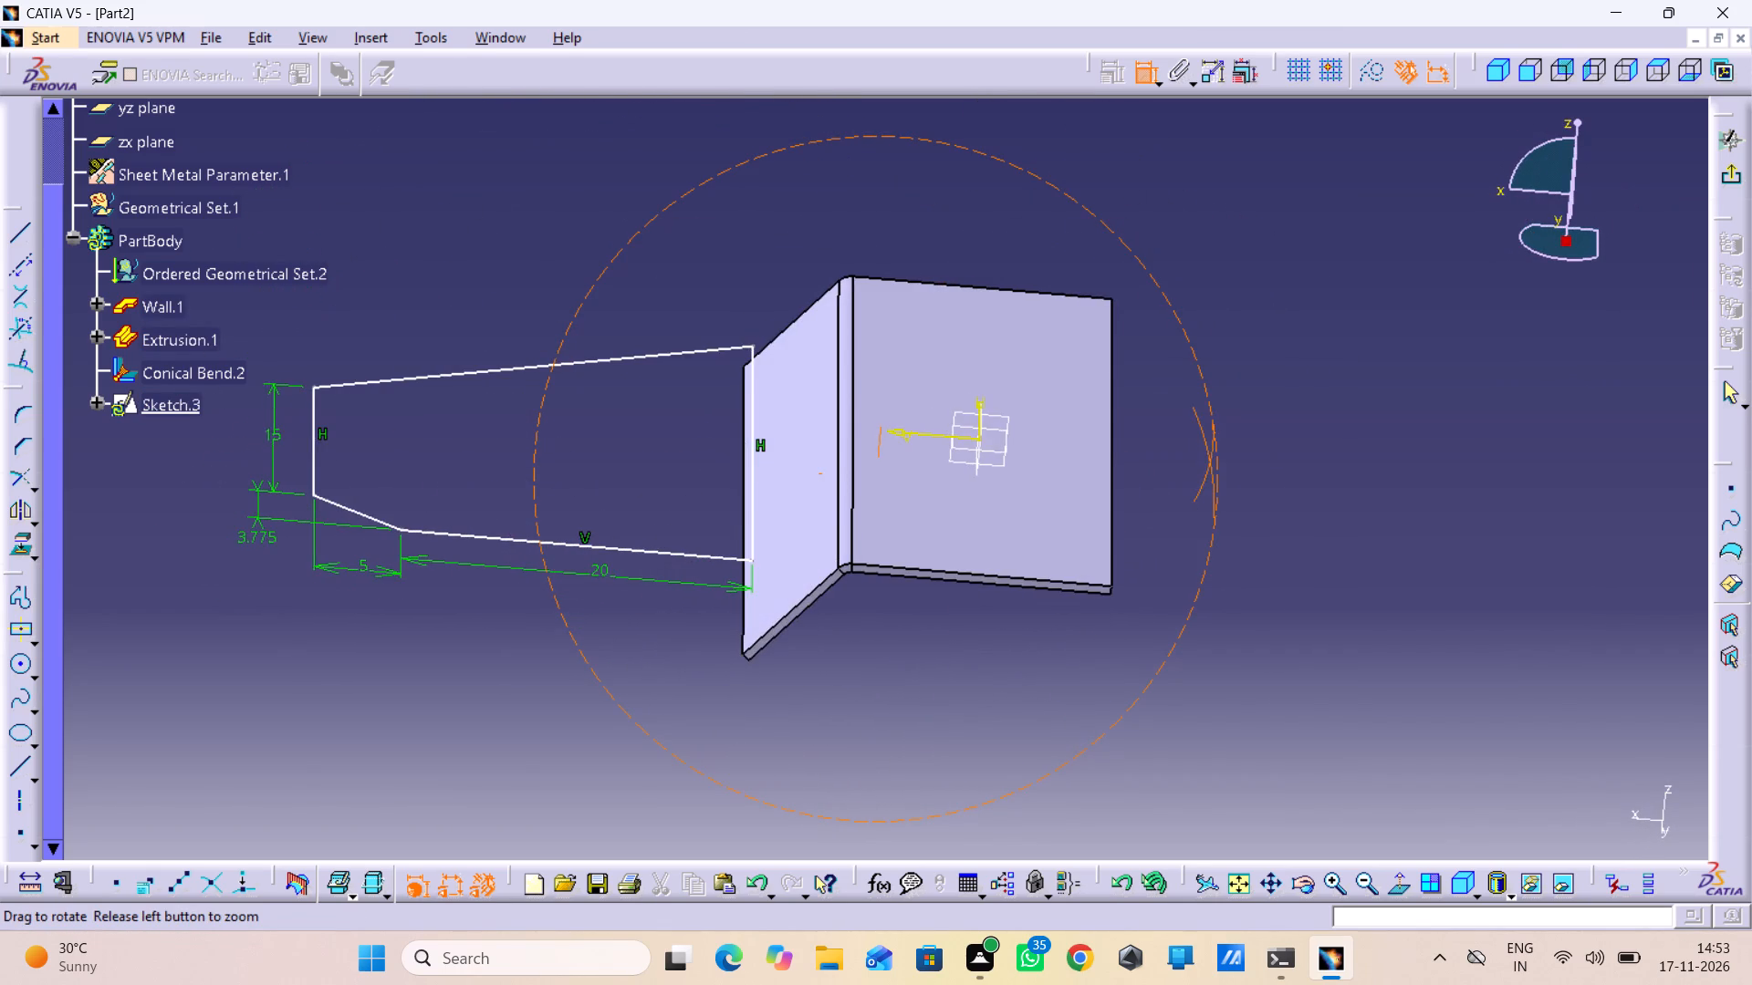
pyautogui.moveTo(1191, 401); pyautogui.dragTo(1189, 409, button='middle')
pyautogui.moveTo(1191, 401); pyautogui.dragTo(1189, 409, button='right')
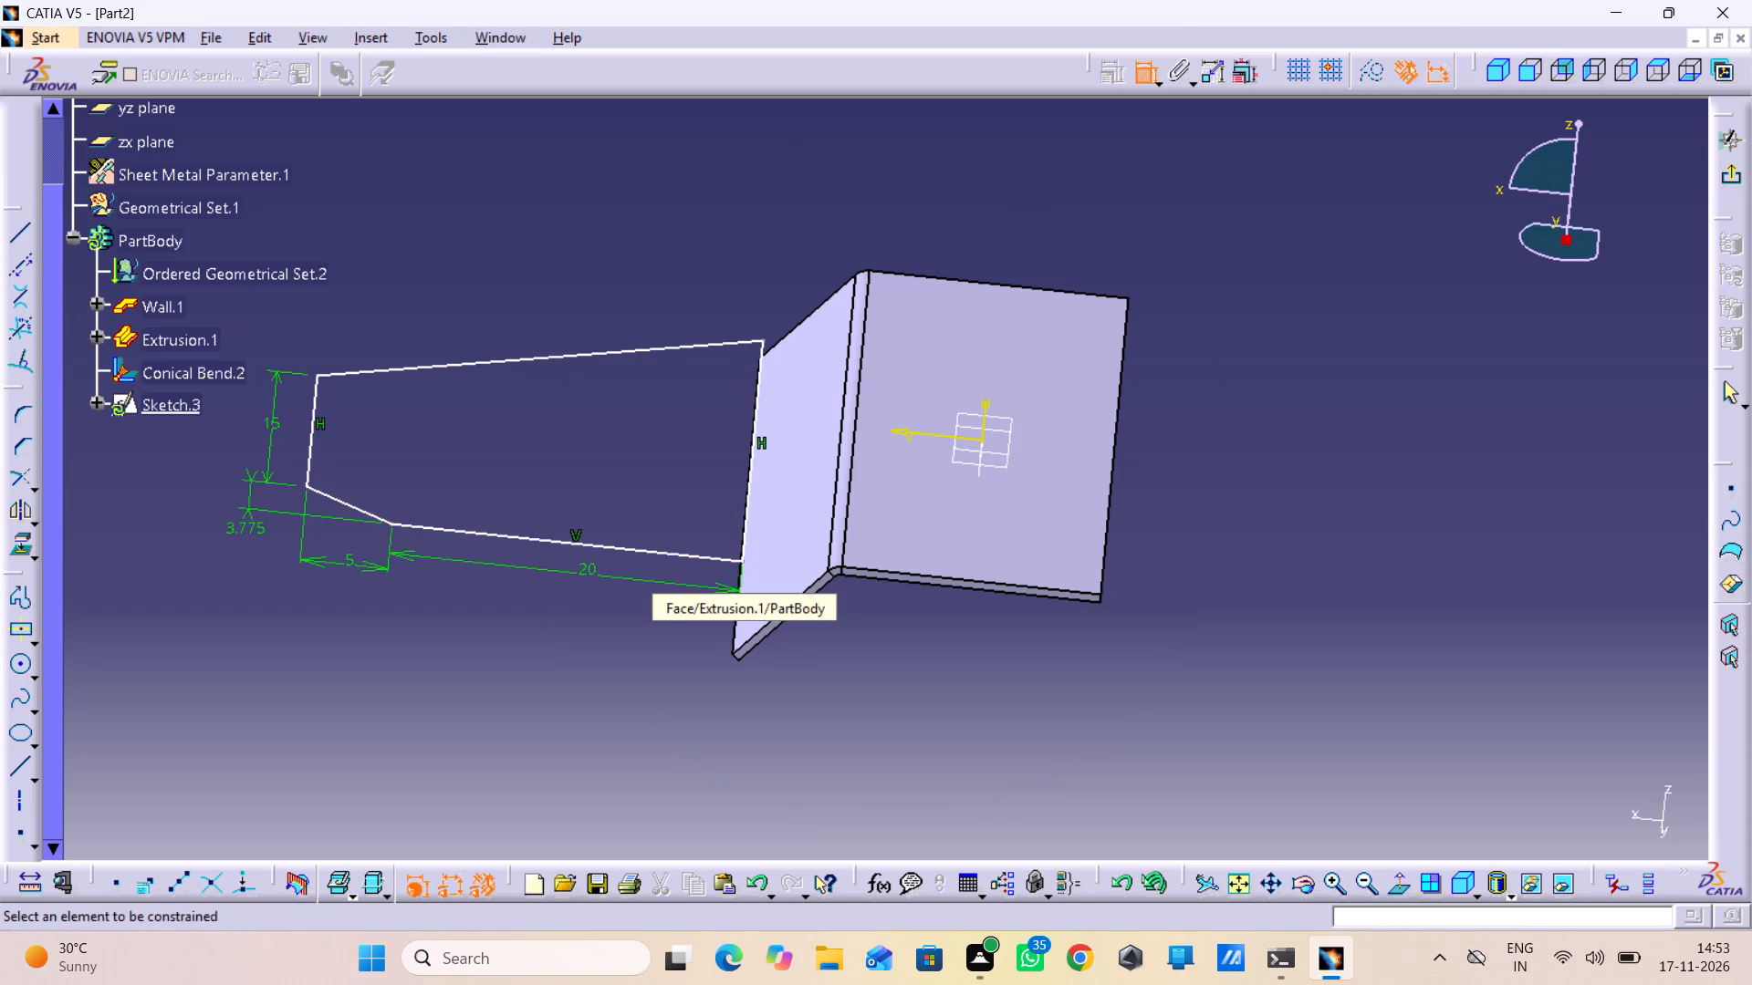
pyautogui.click(743, 569)
pyautogui.moveTo(638, 657); pyautogui.dragTo(653, 648)
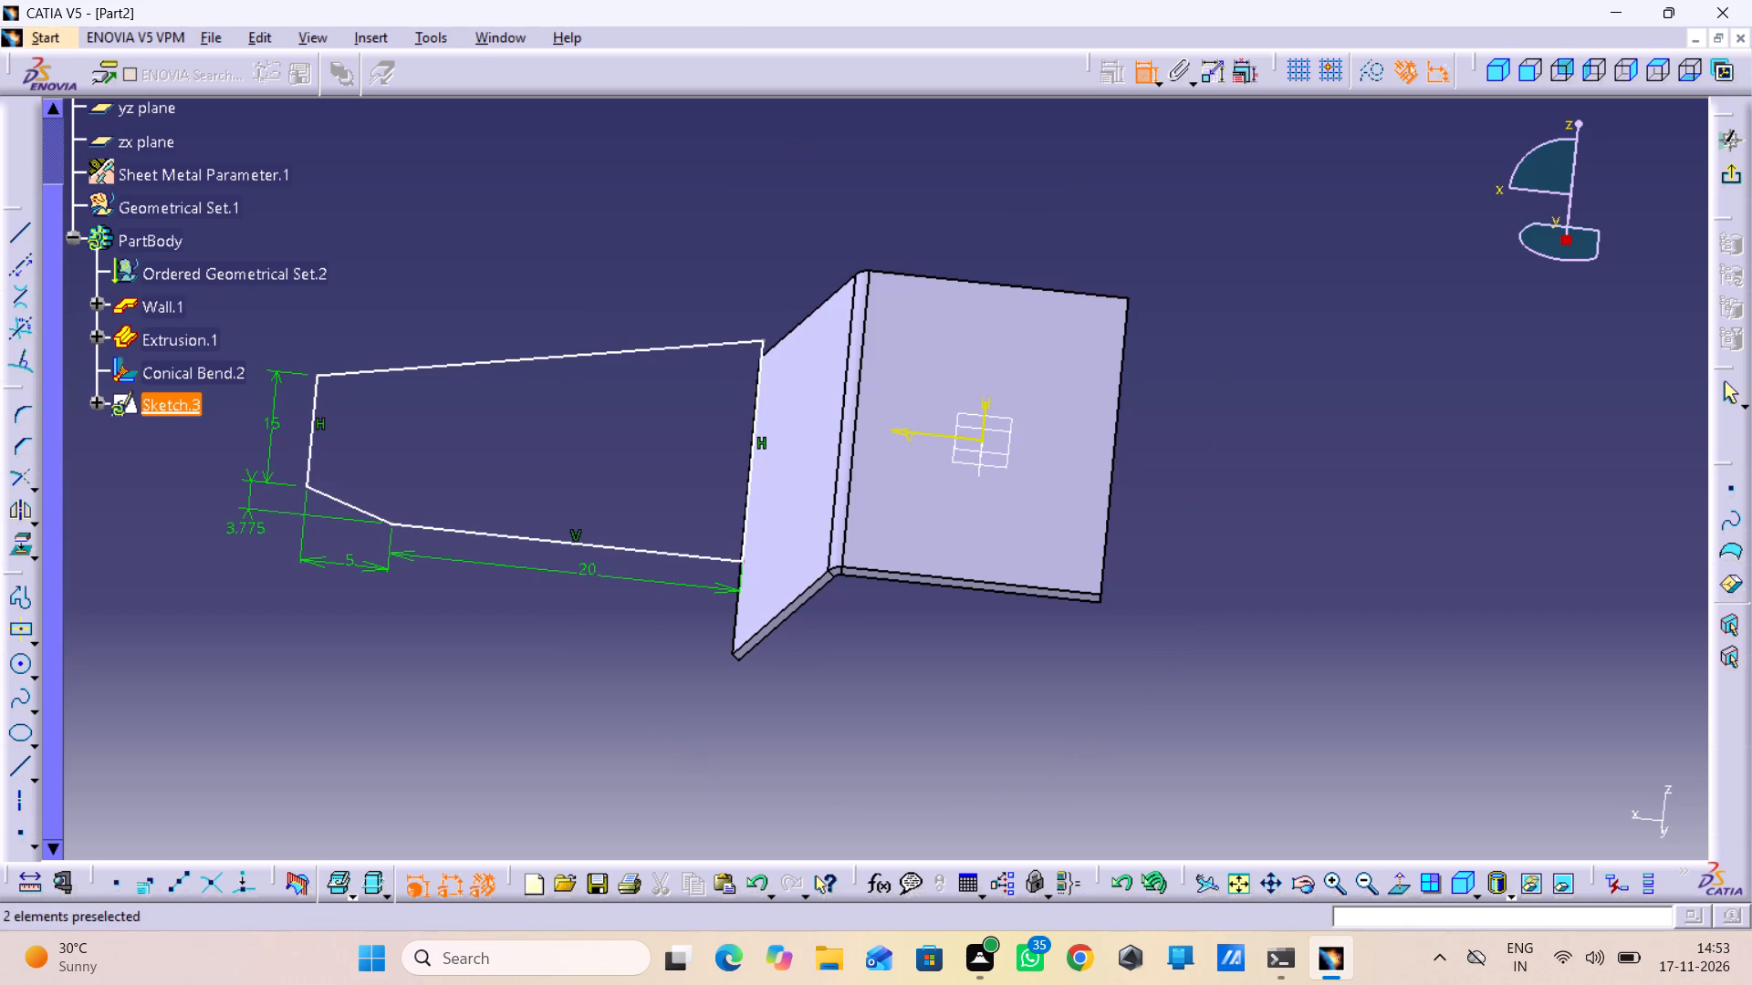
pyautogui.click(742, 562)
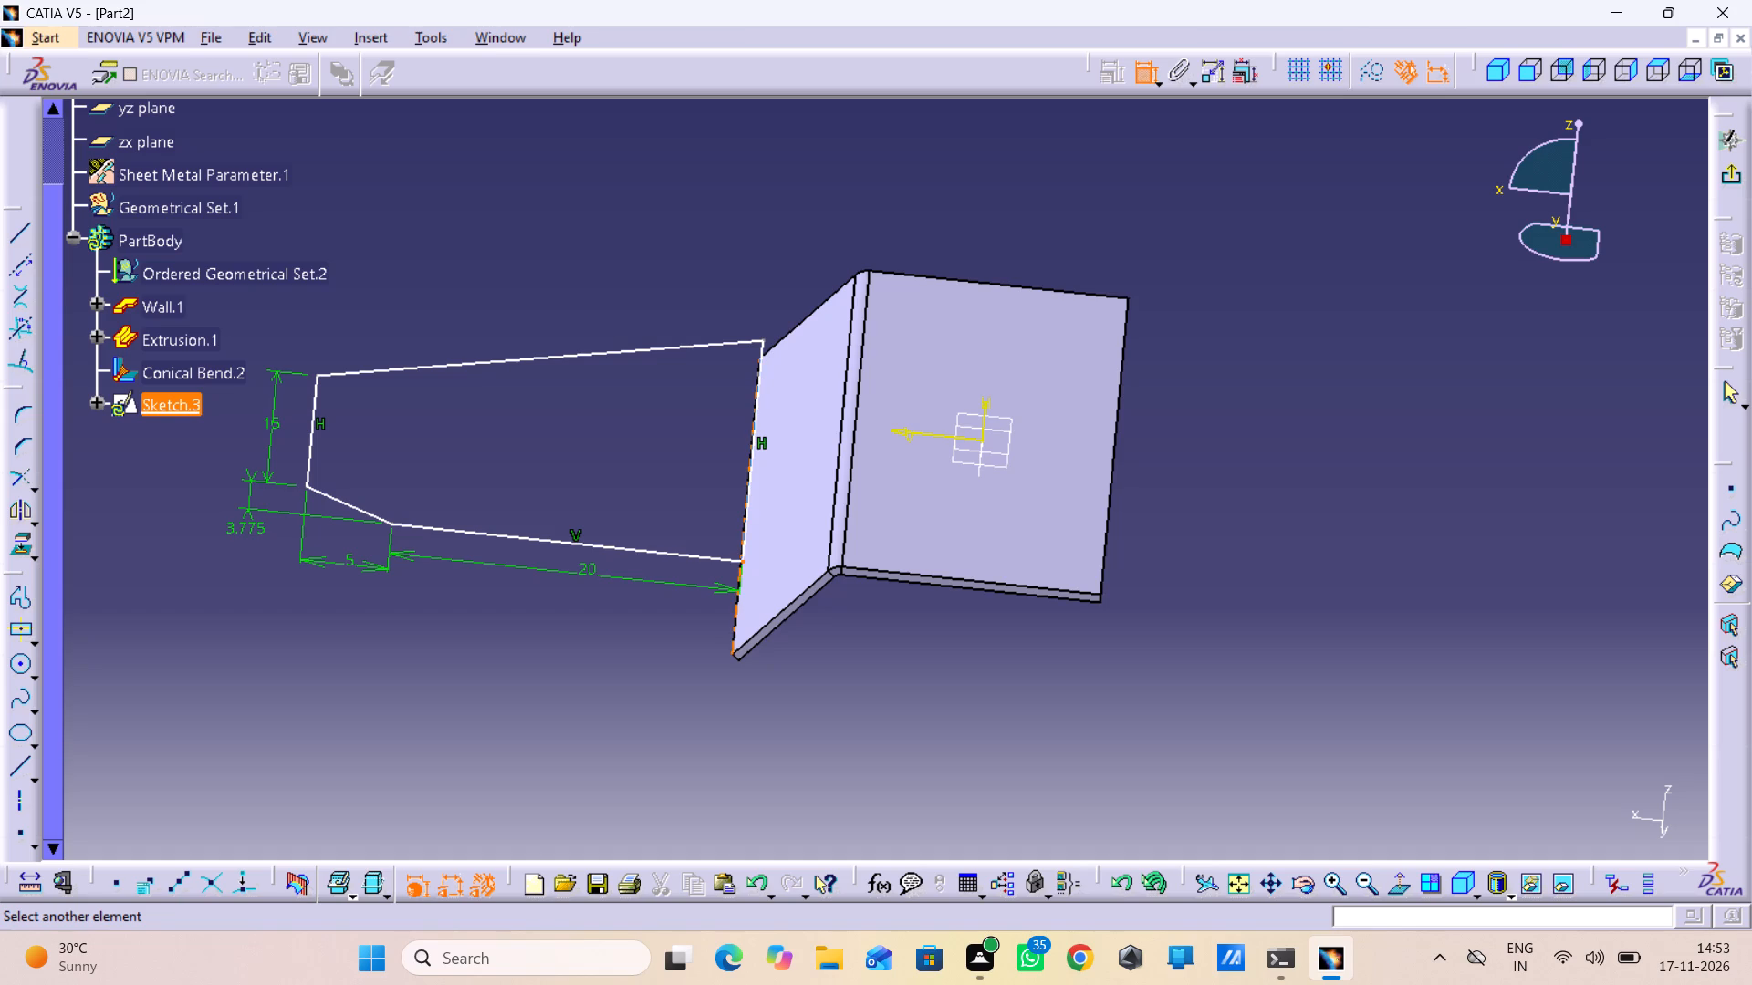
pyautogui.click(729, 656)
pyautogui.rightClick(641, 692)
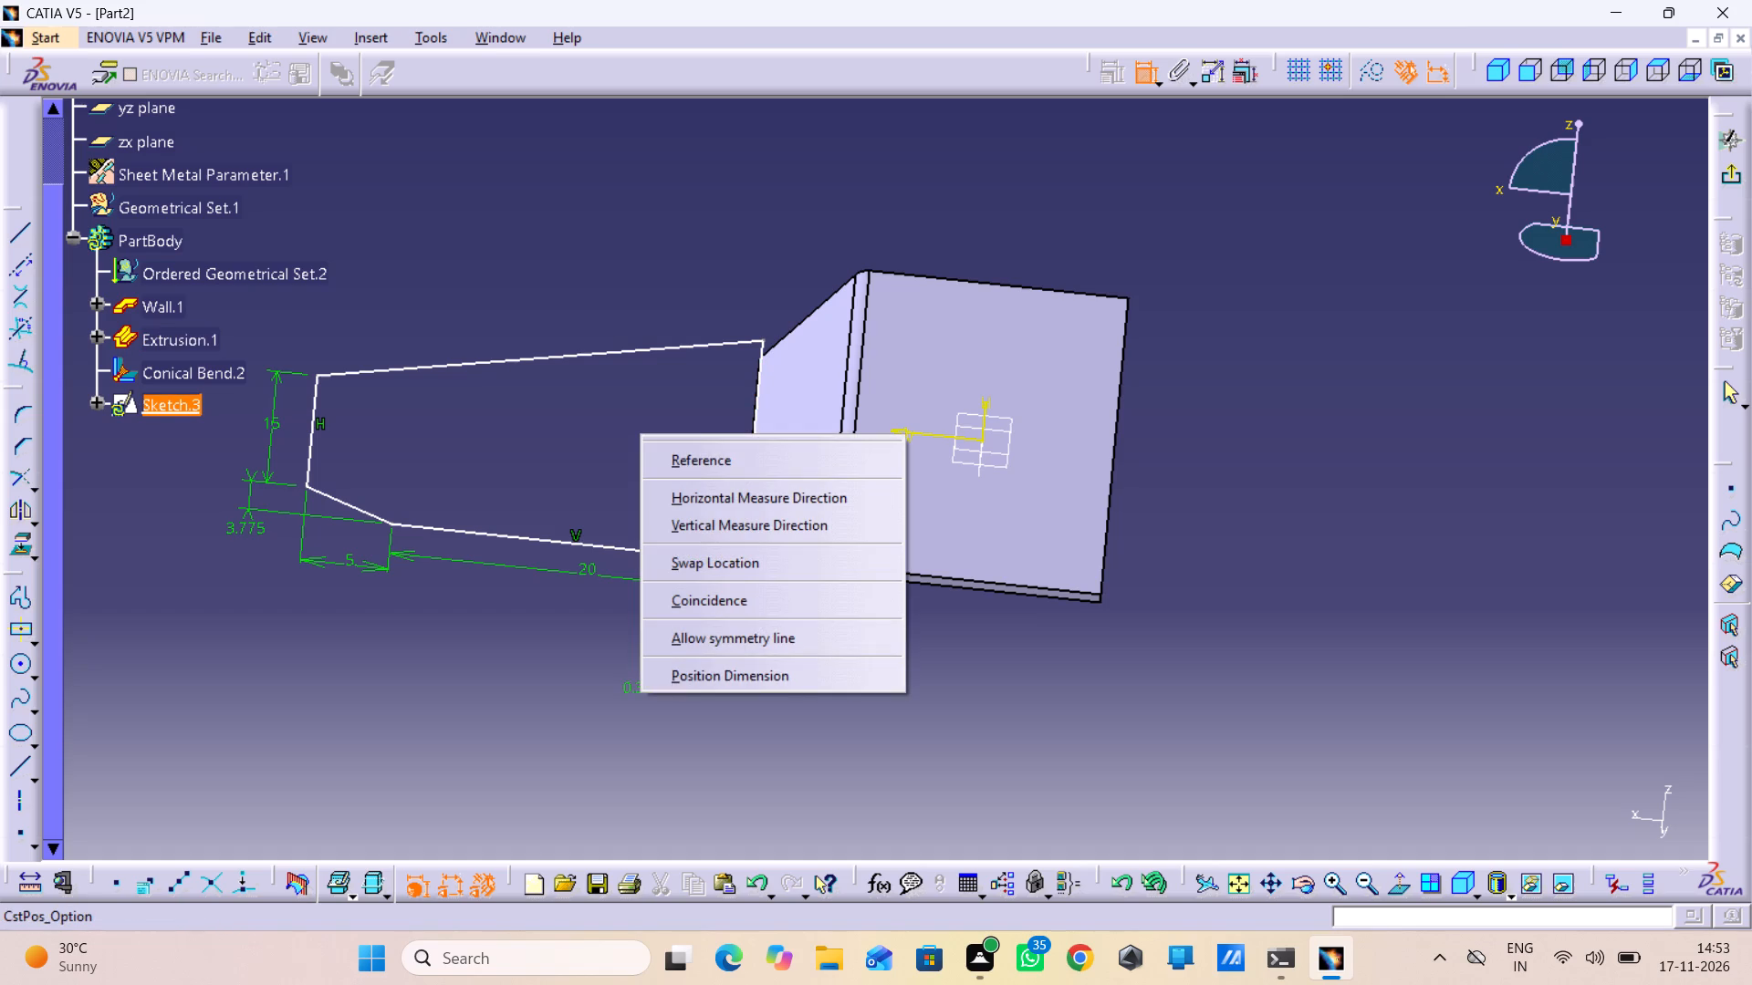
pyautogui.click(736, 609)
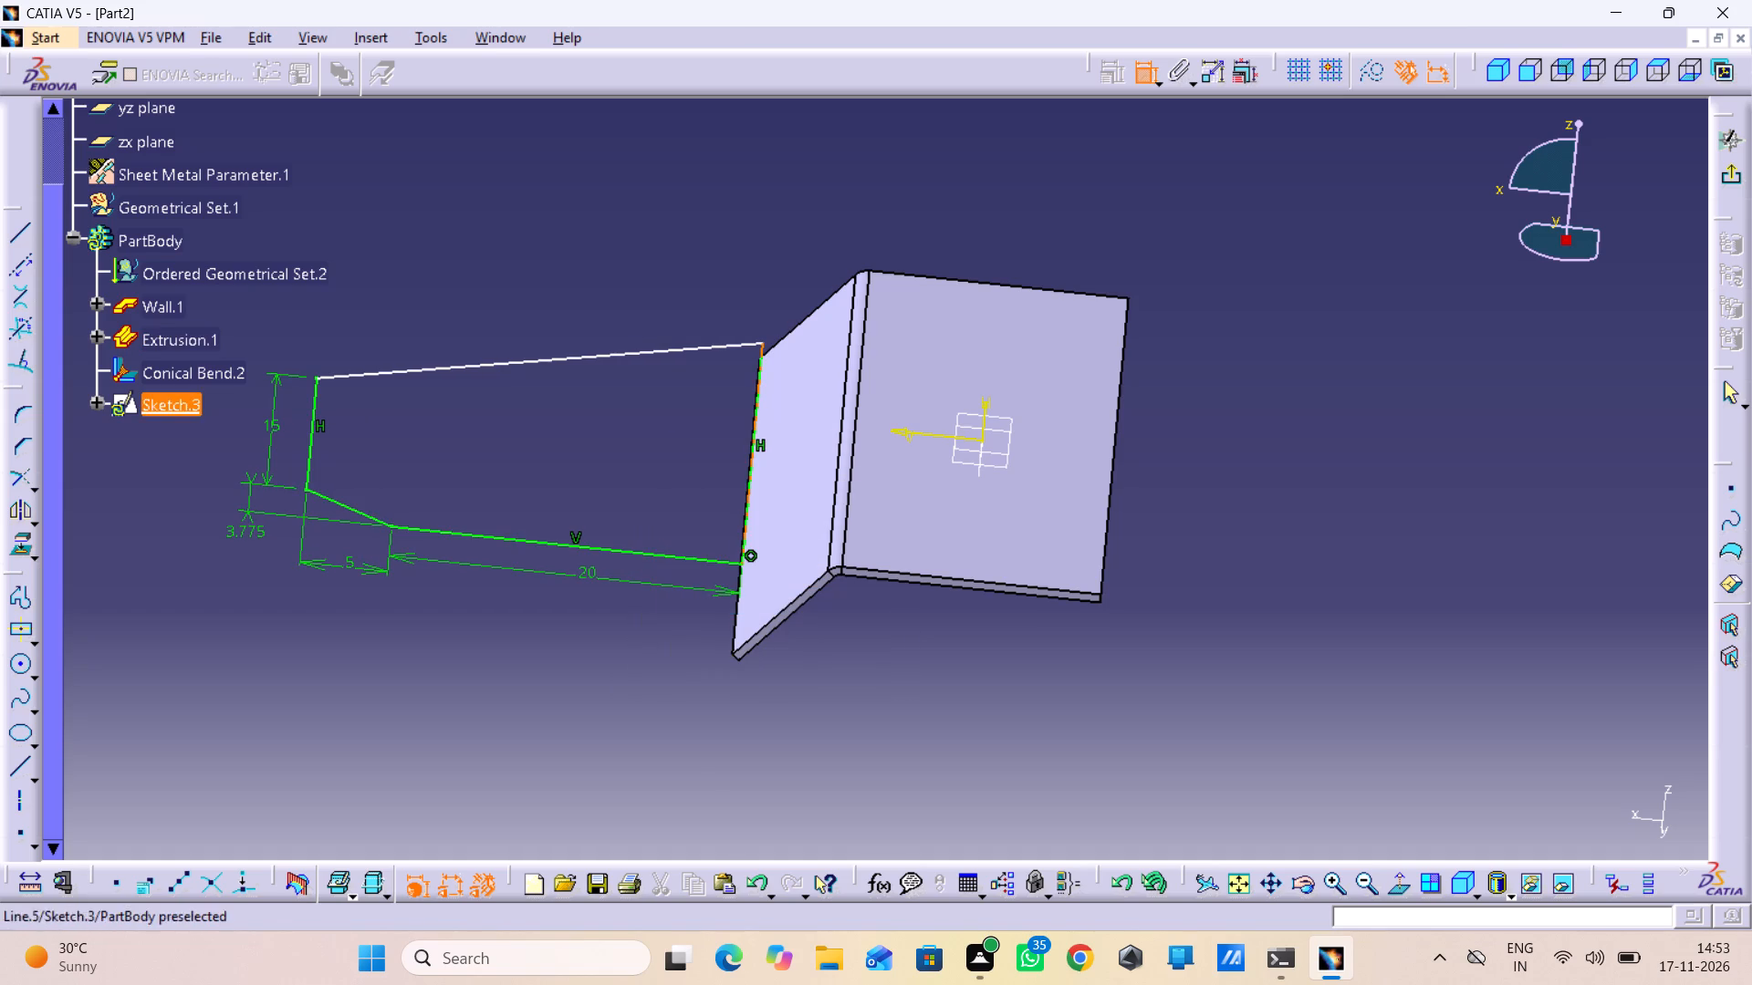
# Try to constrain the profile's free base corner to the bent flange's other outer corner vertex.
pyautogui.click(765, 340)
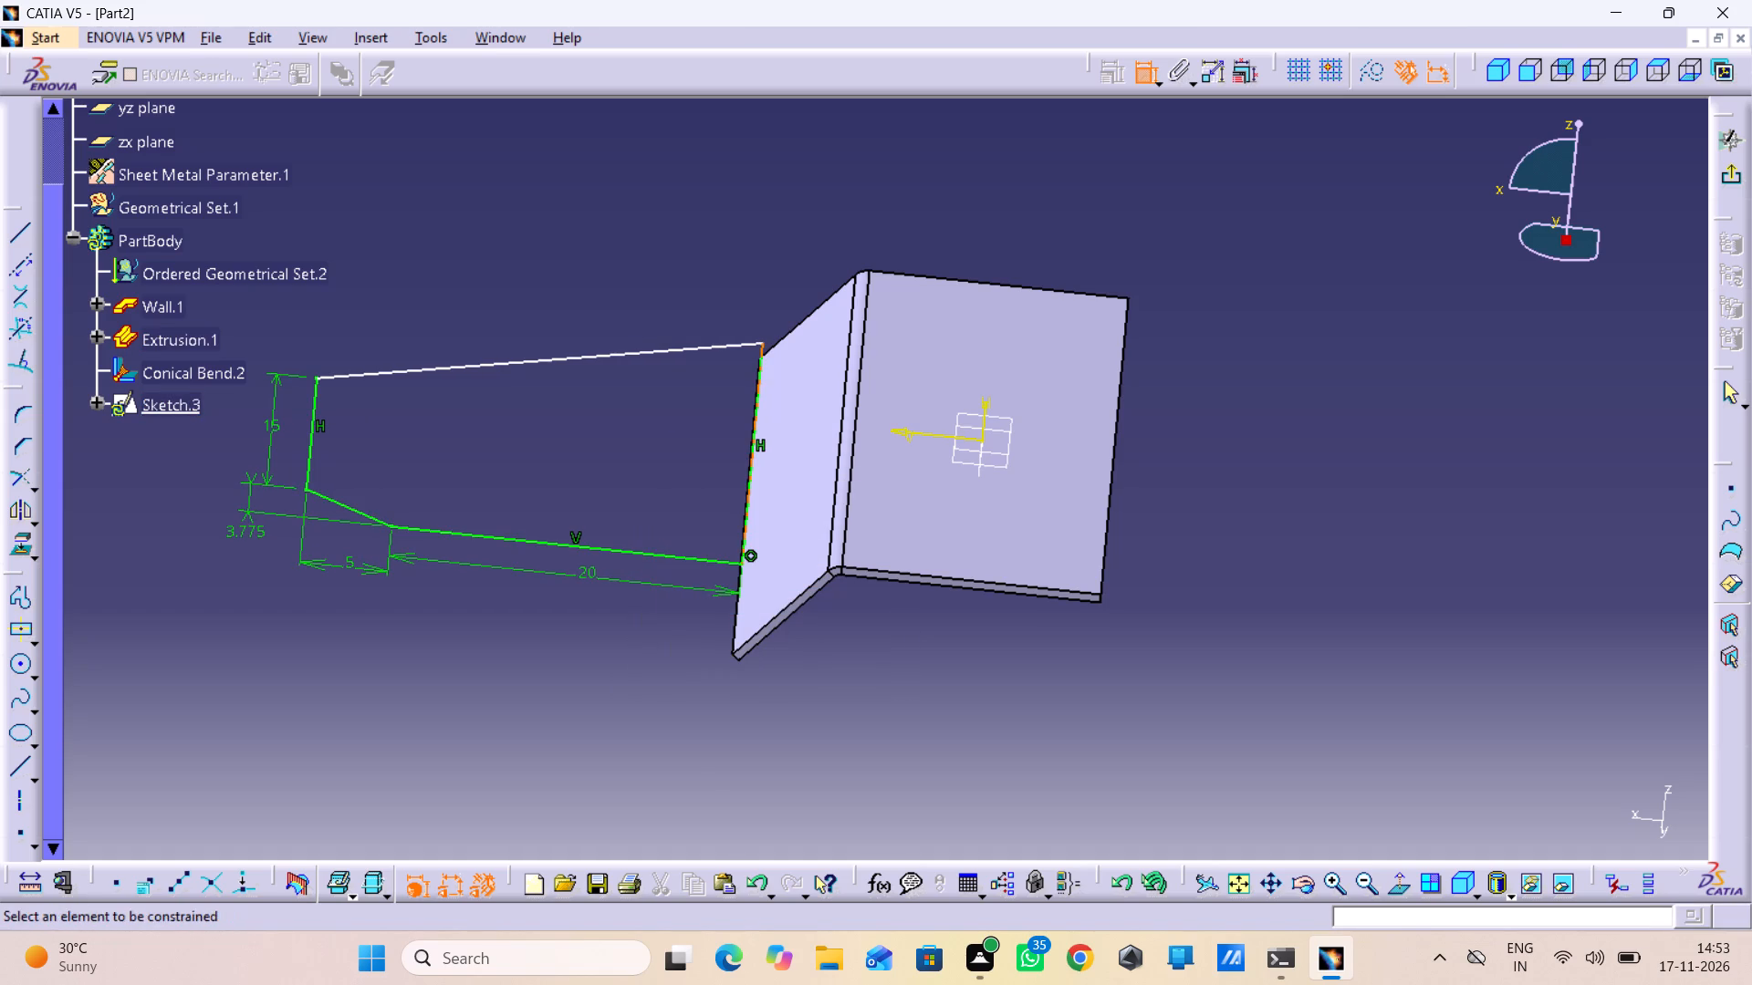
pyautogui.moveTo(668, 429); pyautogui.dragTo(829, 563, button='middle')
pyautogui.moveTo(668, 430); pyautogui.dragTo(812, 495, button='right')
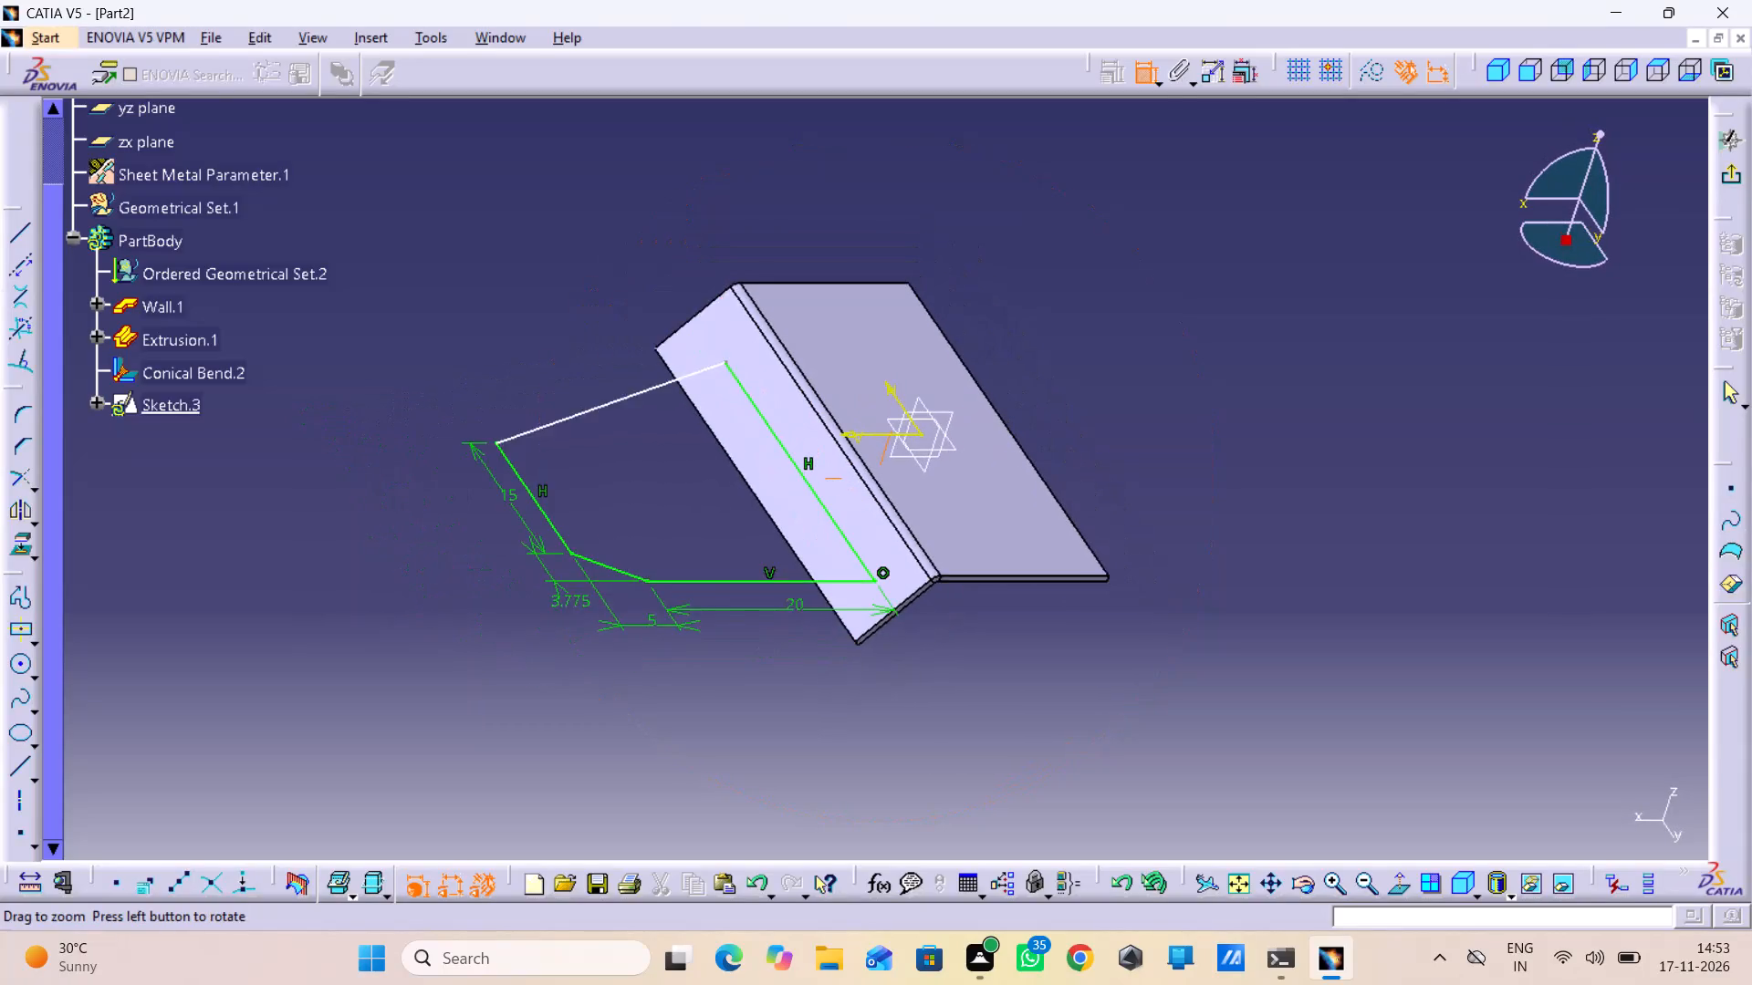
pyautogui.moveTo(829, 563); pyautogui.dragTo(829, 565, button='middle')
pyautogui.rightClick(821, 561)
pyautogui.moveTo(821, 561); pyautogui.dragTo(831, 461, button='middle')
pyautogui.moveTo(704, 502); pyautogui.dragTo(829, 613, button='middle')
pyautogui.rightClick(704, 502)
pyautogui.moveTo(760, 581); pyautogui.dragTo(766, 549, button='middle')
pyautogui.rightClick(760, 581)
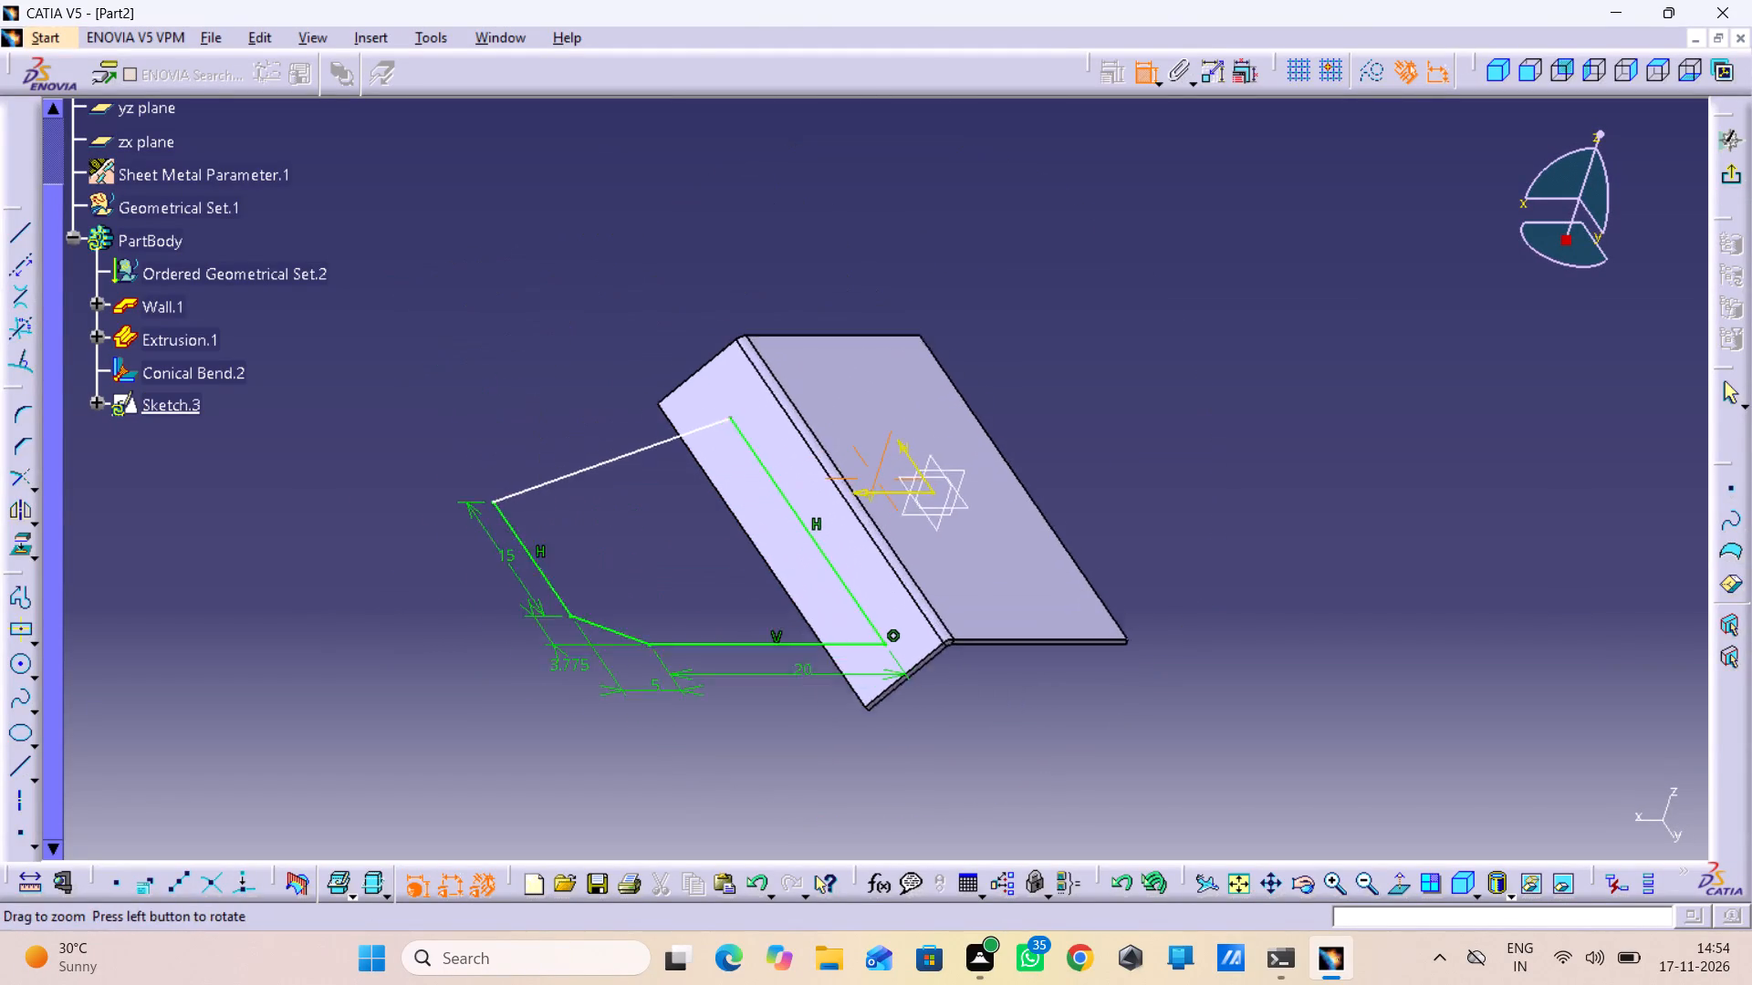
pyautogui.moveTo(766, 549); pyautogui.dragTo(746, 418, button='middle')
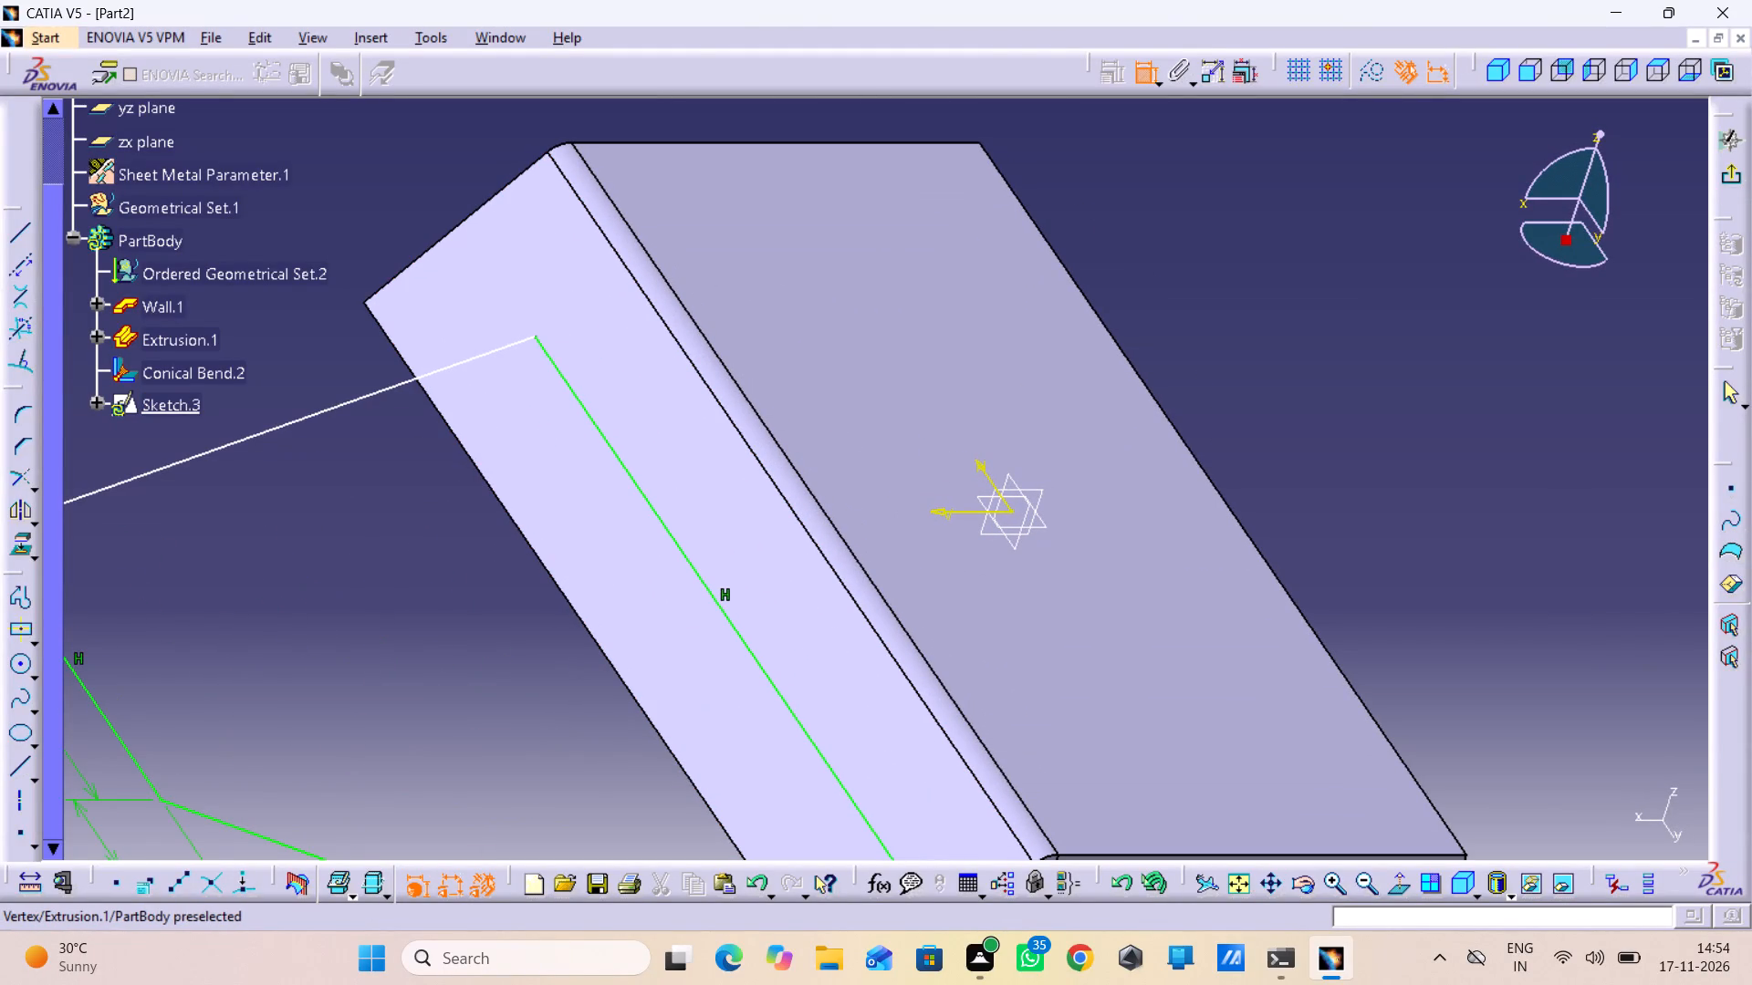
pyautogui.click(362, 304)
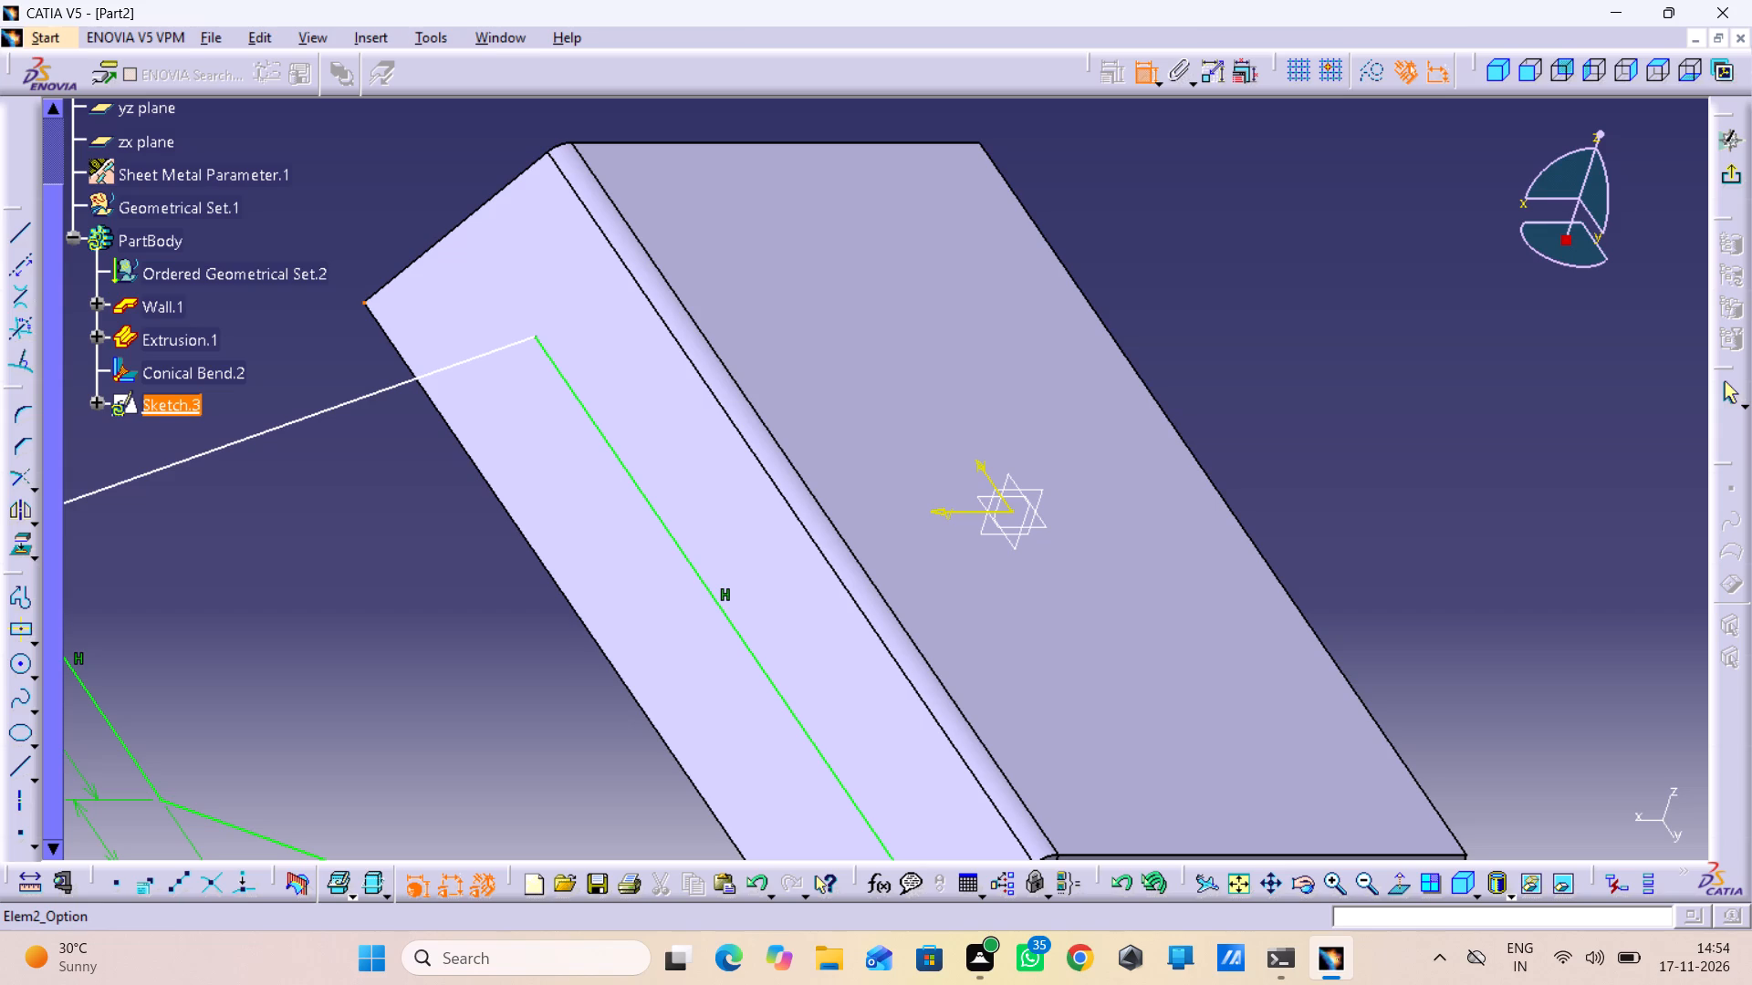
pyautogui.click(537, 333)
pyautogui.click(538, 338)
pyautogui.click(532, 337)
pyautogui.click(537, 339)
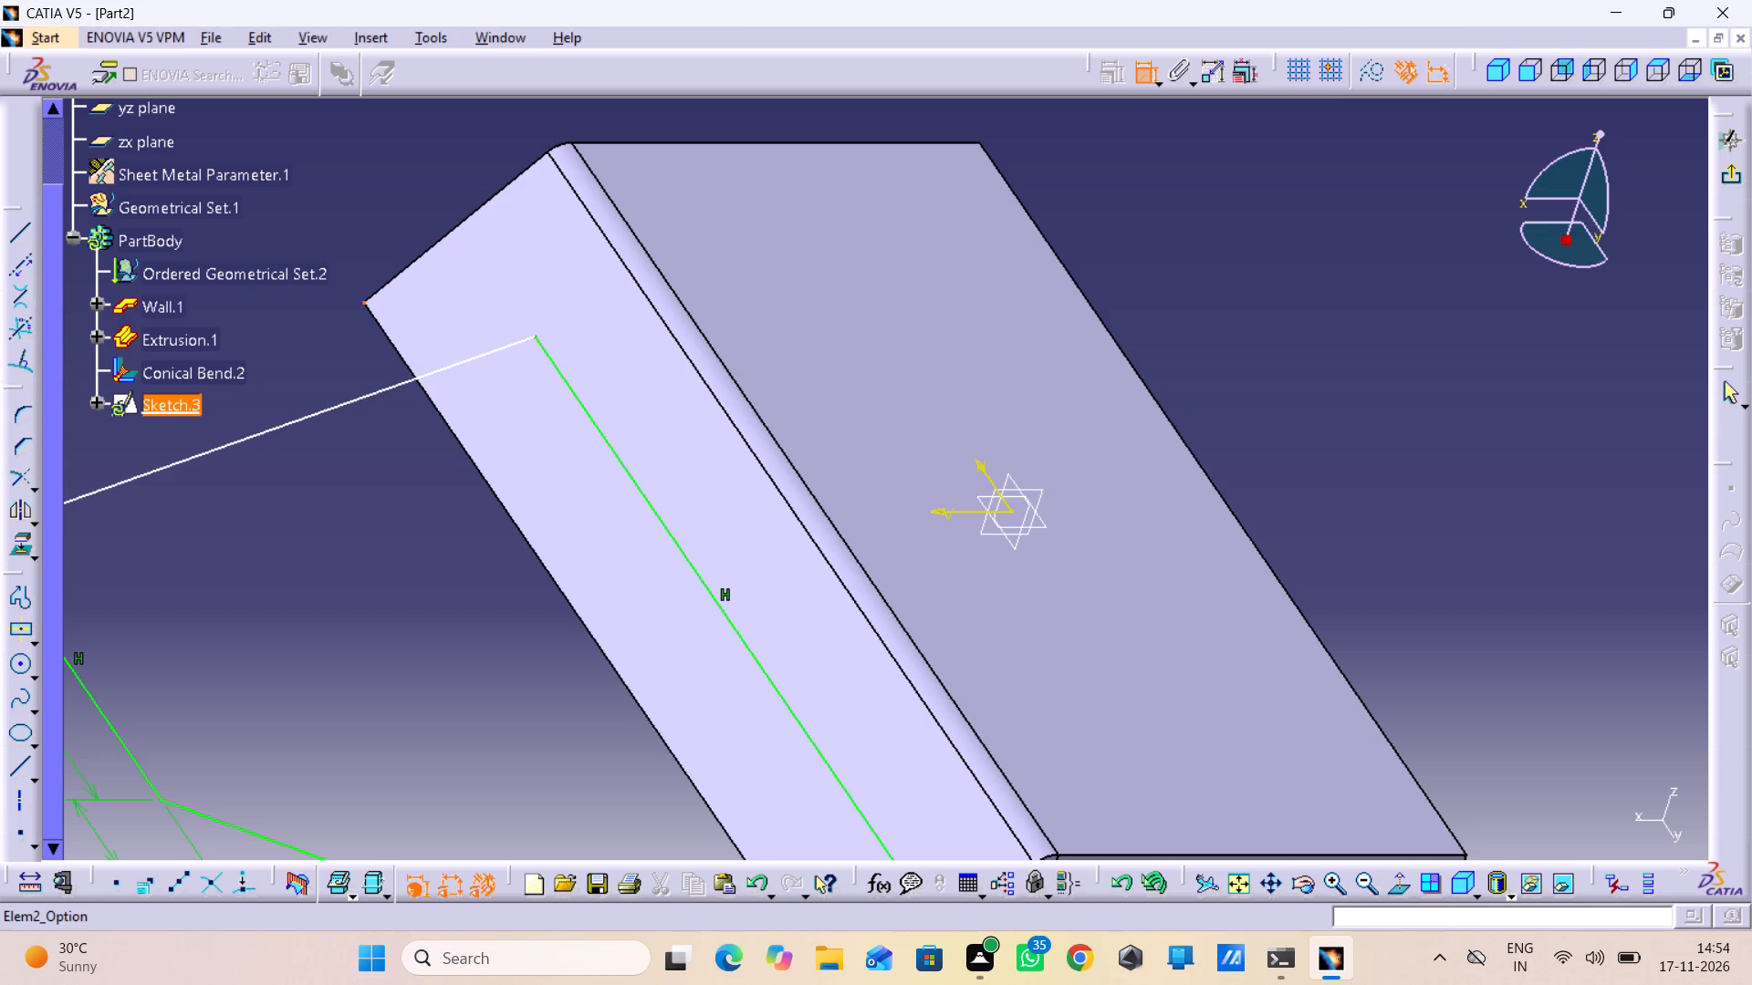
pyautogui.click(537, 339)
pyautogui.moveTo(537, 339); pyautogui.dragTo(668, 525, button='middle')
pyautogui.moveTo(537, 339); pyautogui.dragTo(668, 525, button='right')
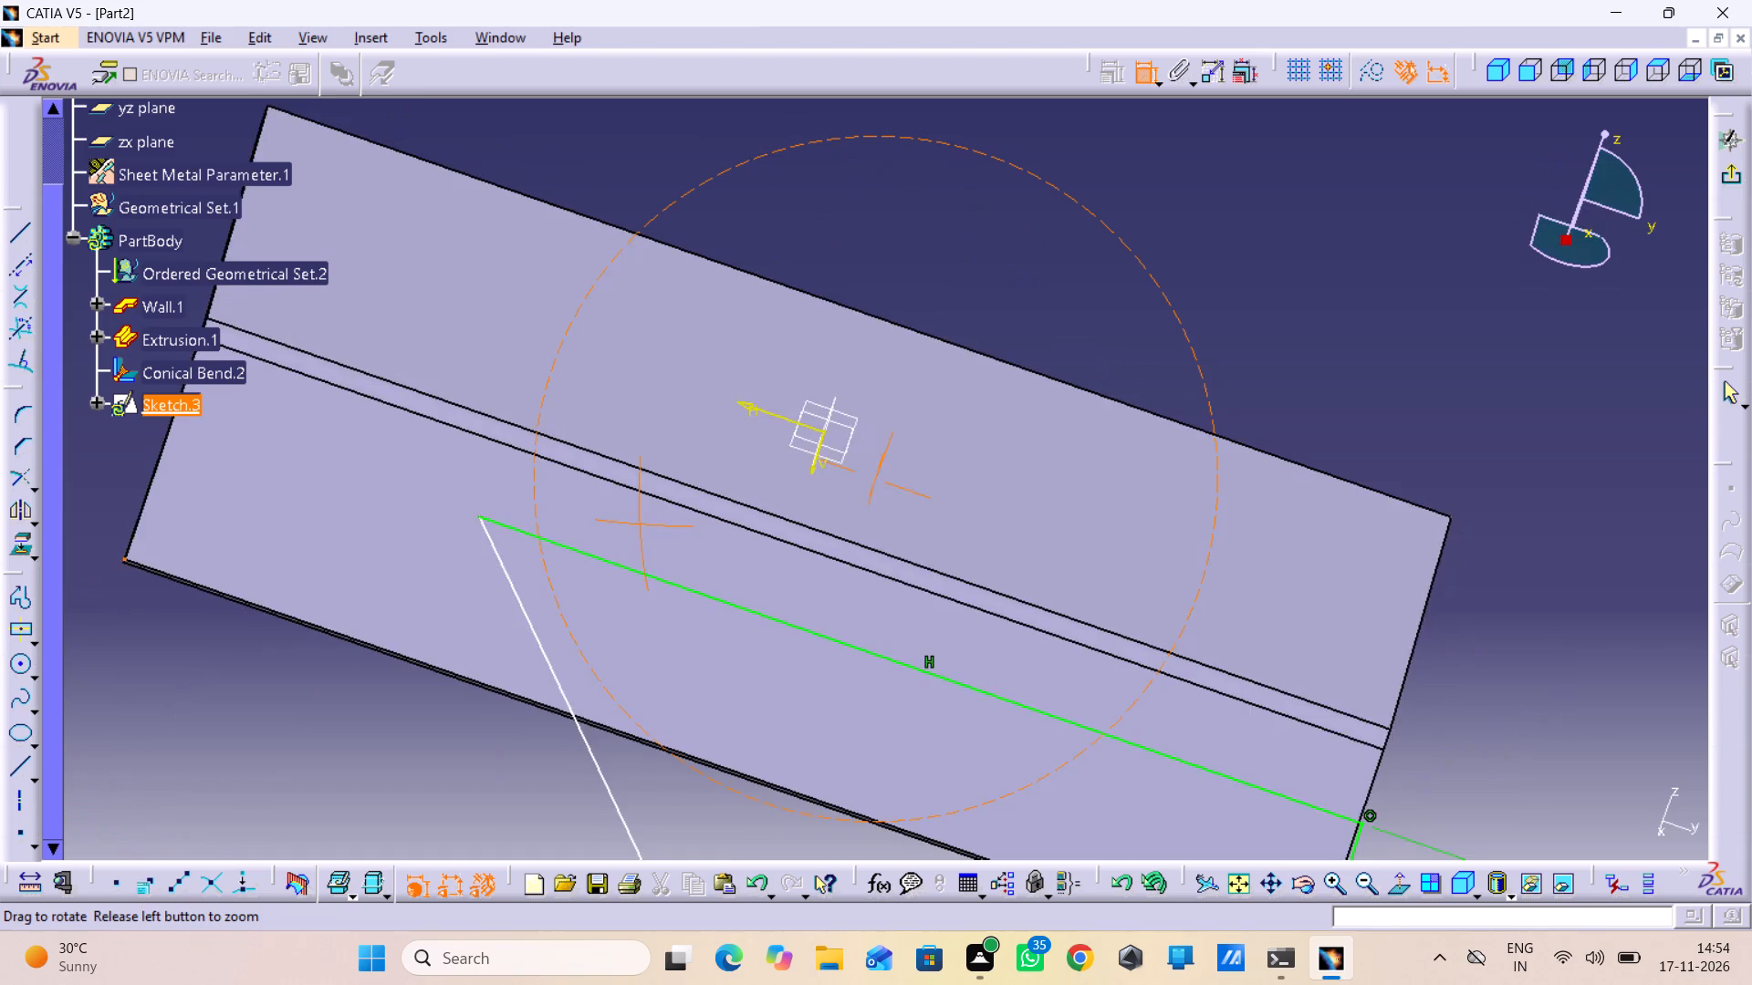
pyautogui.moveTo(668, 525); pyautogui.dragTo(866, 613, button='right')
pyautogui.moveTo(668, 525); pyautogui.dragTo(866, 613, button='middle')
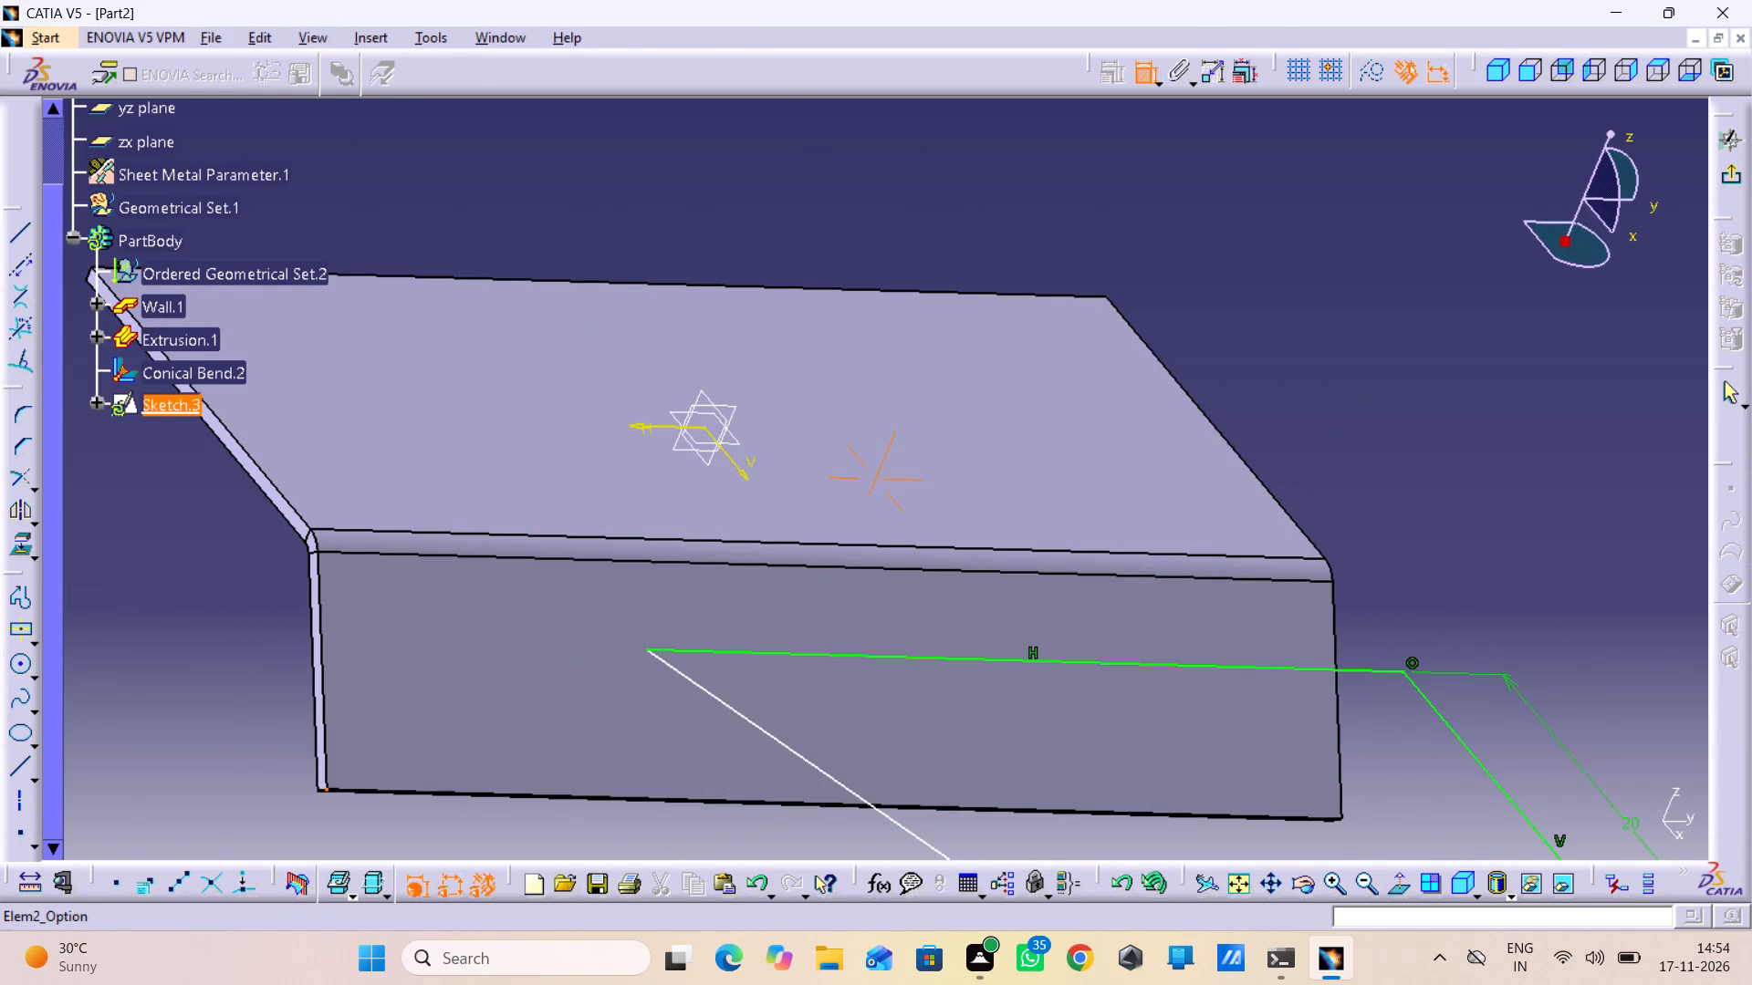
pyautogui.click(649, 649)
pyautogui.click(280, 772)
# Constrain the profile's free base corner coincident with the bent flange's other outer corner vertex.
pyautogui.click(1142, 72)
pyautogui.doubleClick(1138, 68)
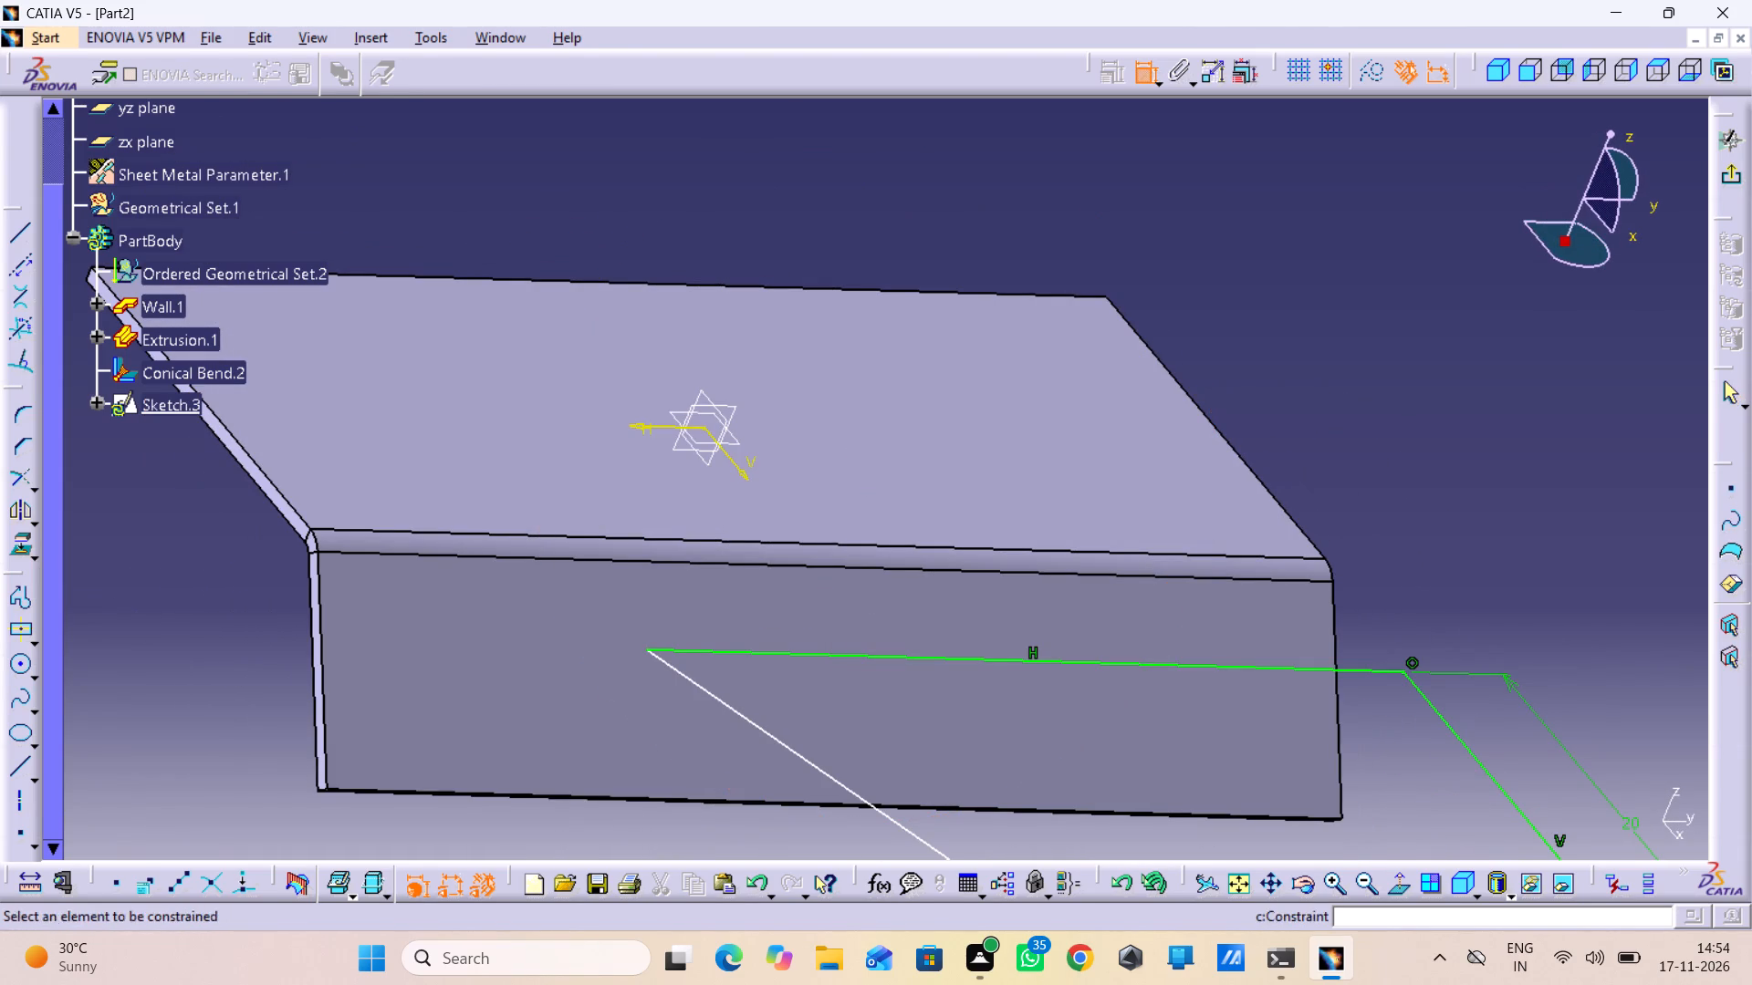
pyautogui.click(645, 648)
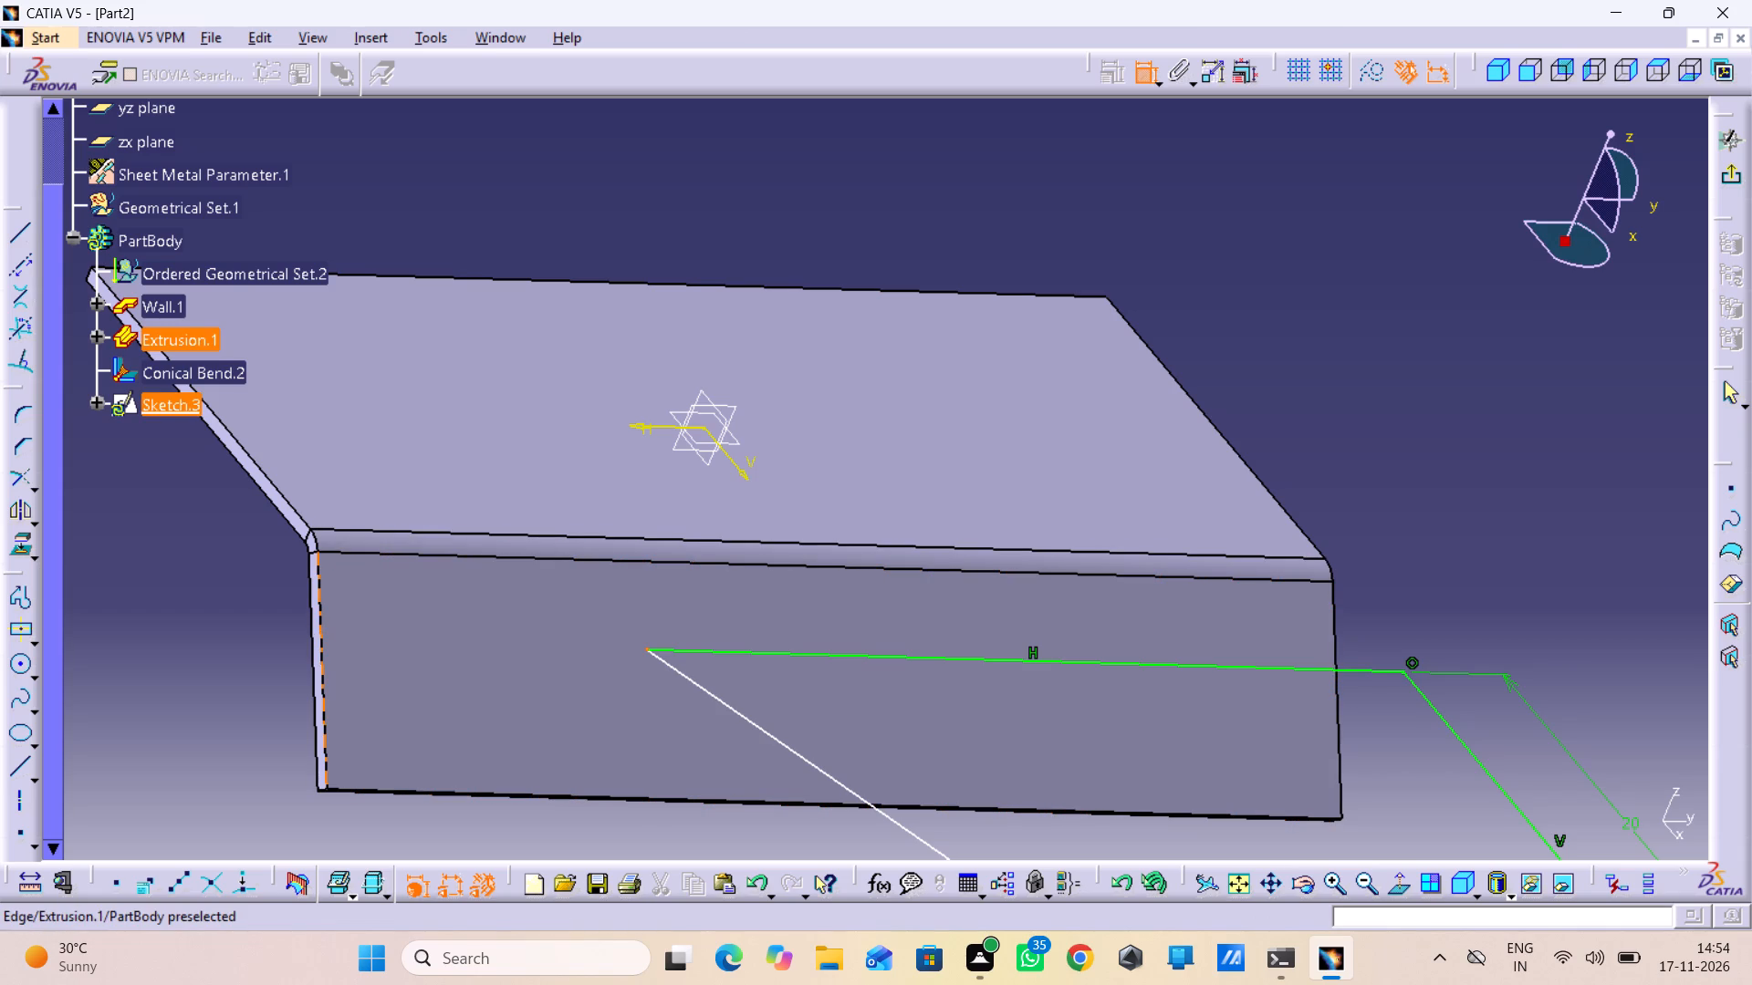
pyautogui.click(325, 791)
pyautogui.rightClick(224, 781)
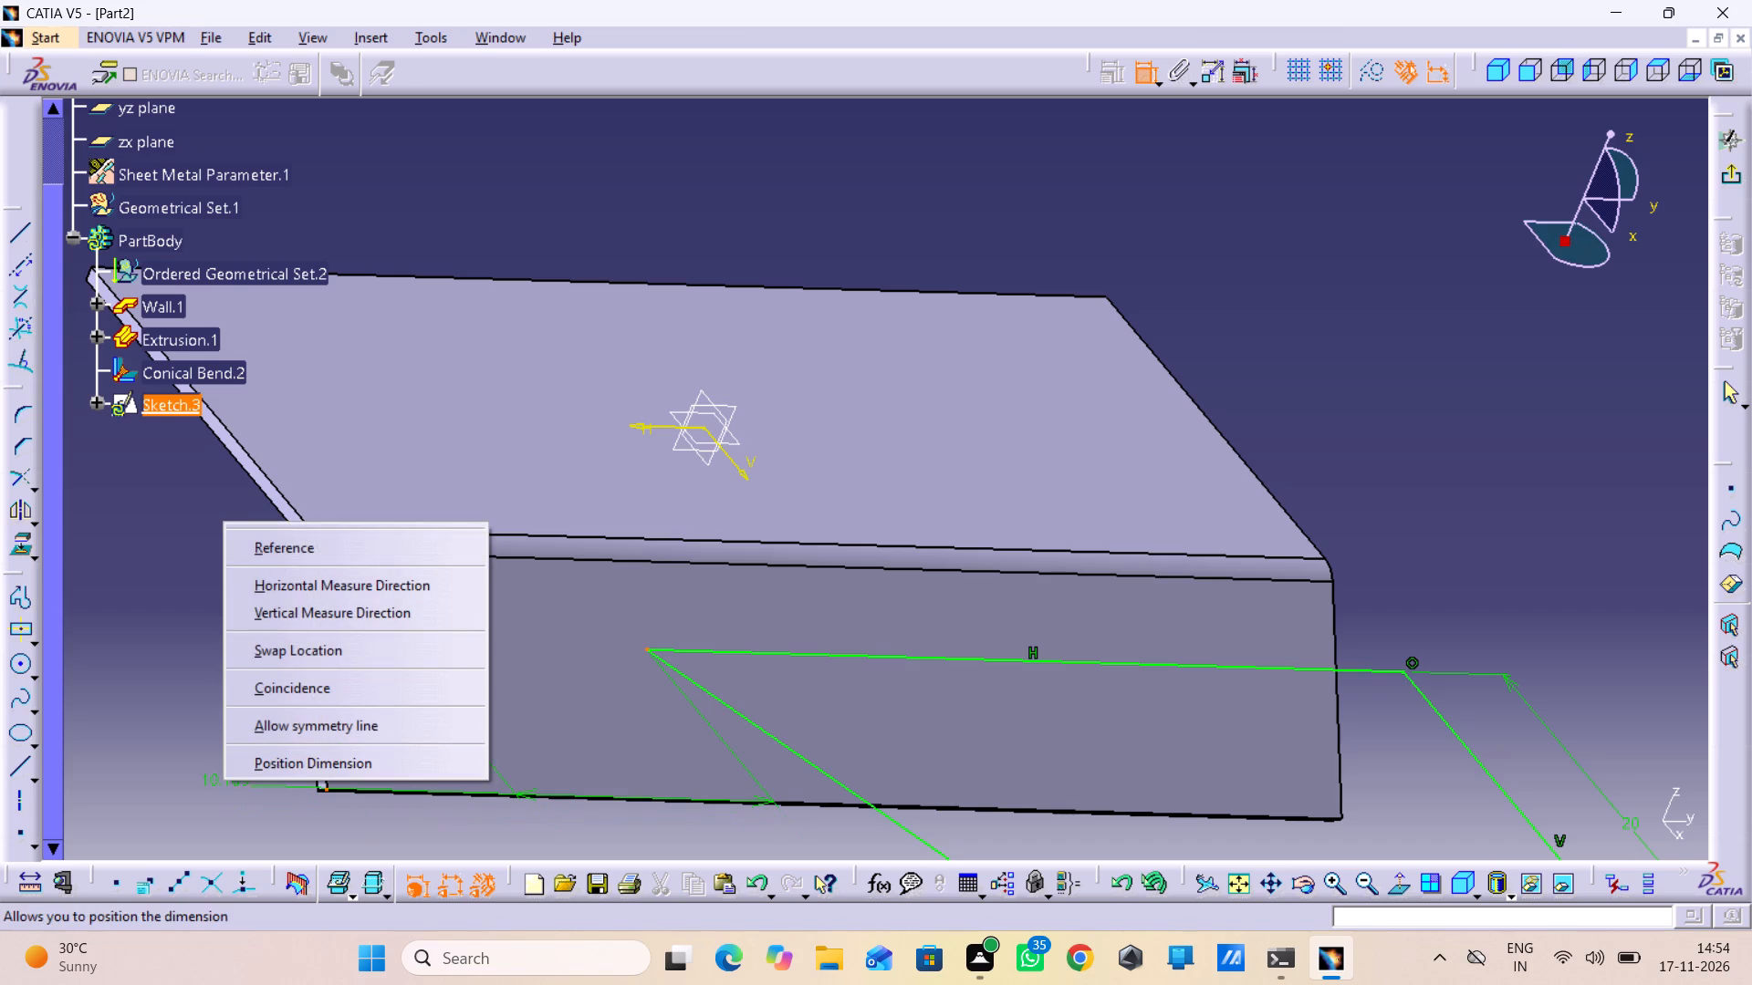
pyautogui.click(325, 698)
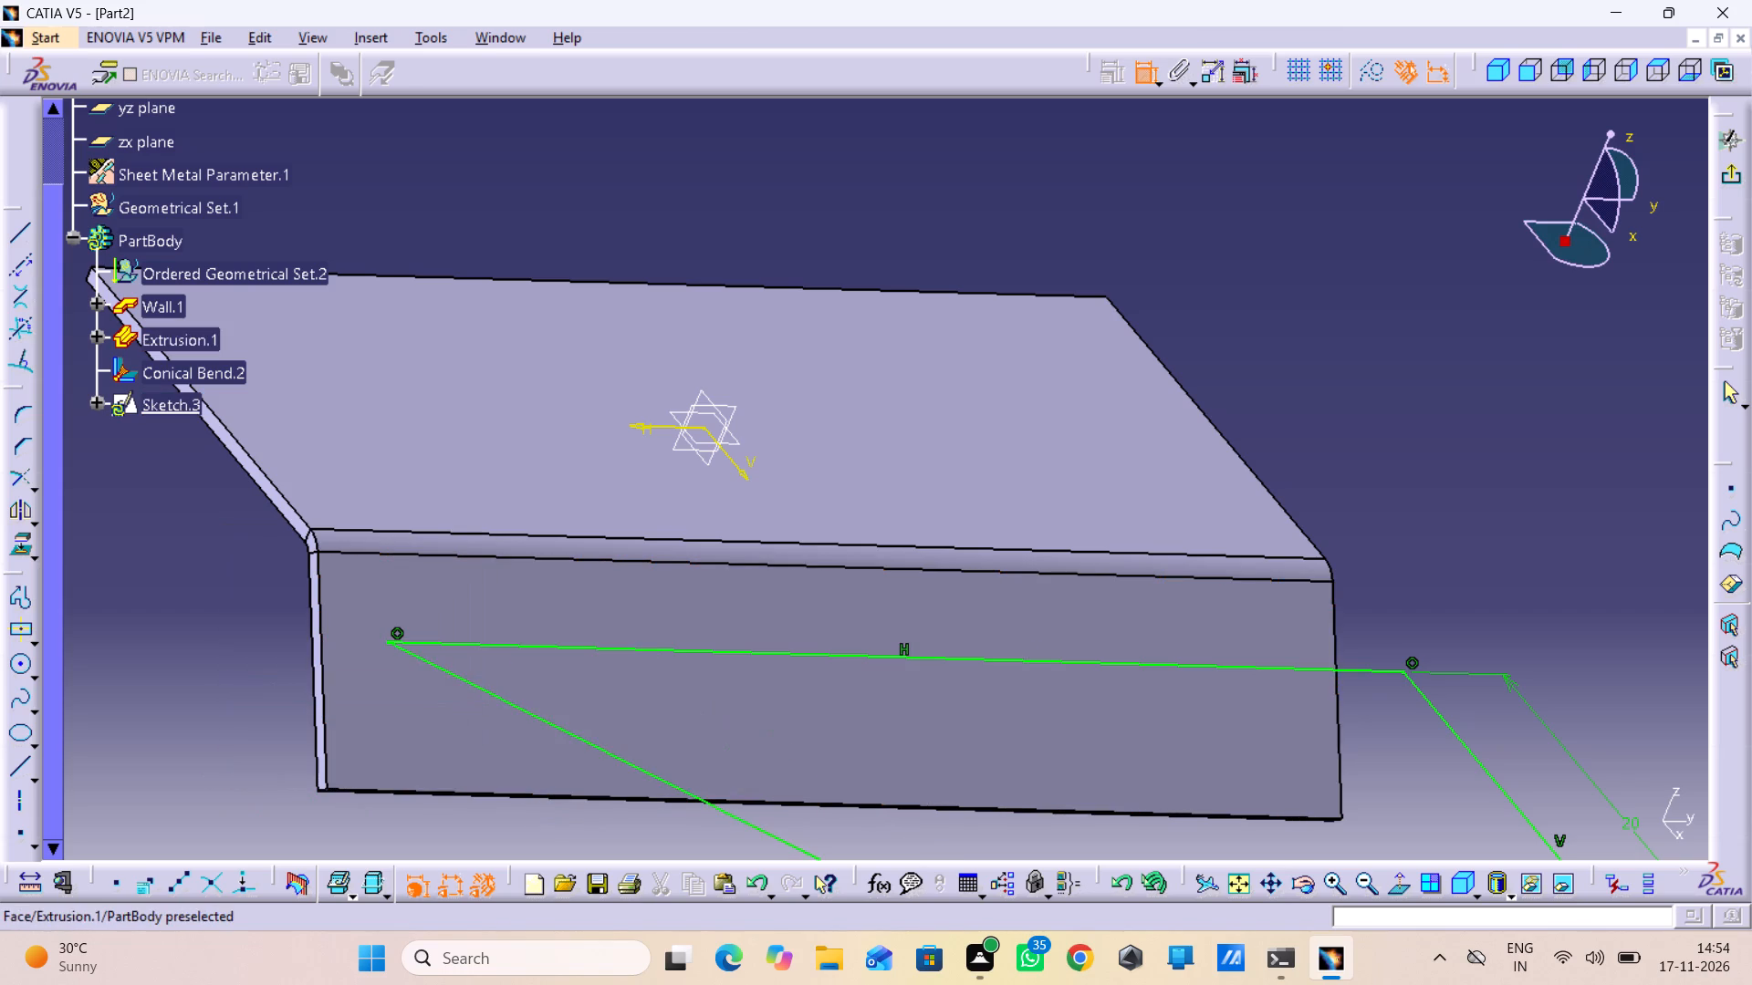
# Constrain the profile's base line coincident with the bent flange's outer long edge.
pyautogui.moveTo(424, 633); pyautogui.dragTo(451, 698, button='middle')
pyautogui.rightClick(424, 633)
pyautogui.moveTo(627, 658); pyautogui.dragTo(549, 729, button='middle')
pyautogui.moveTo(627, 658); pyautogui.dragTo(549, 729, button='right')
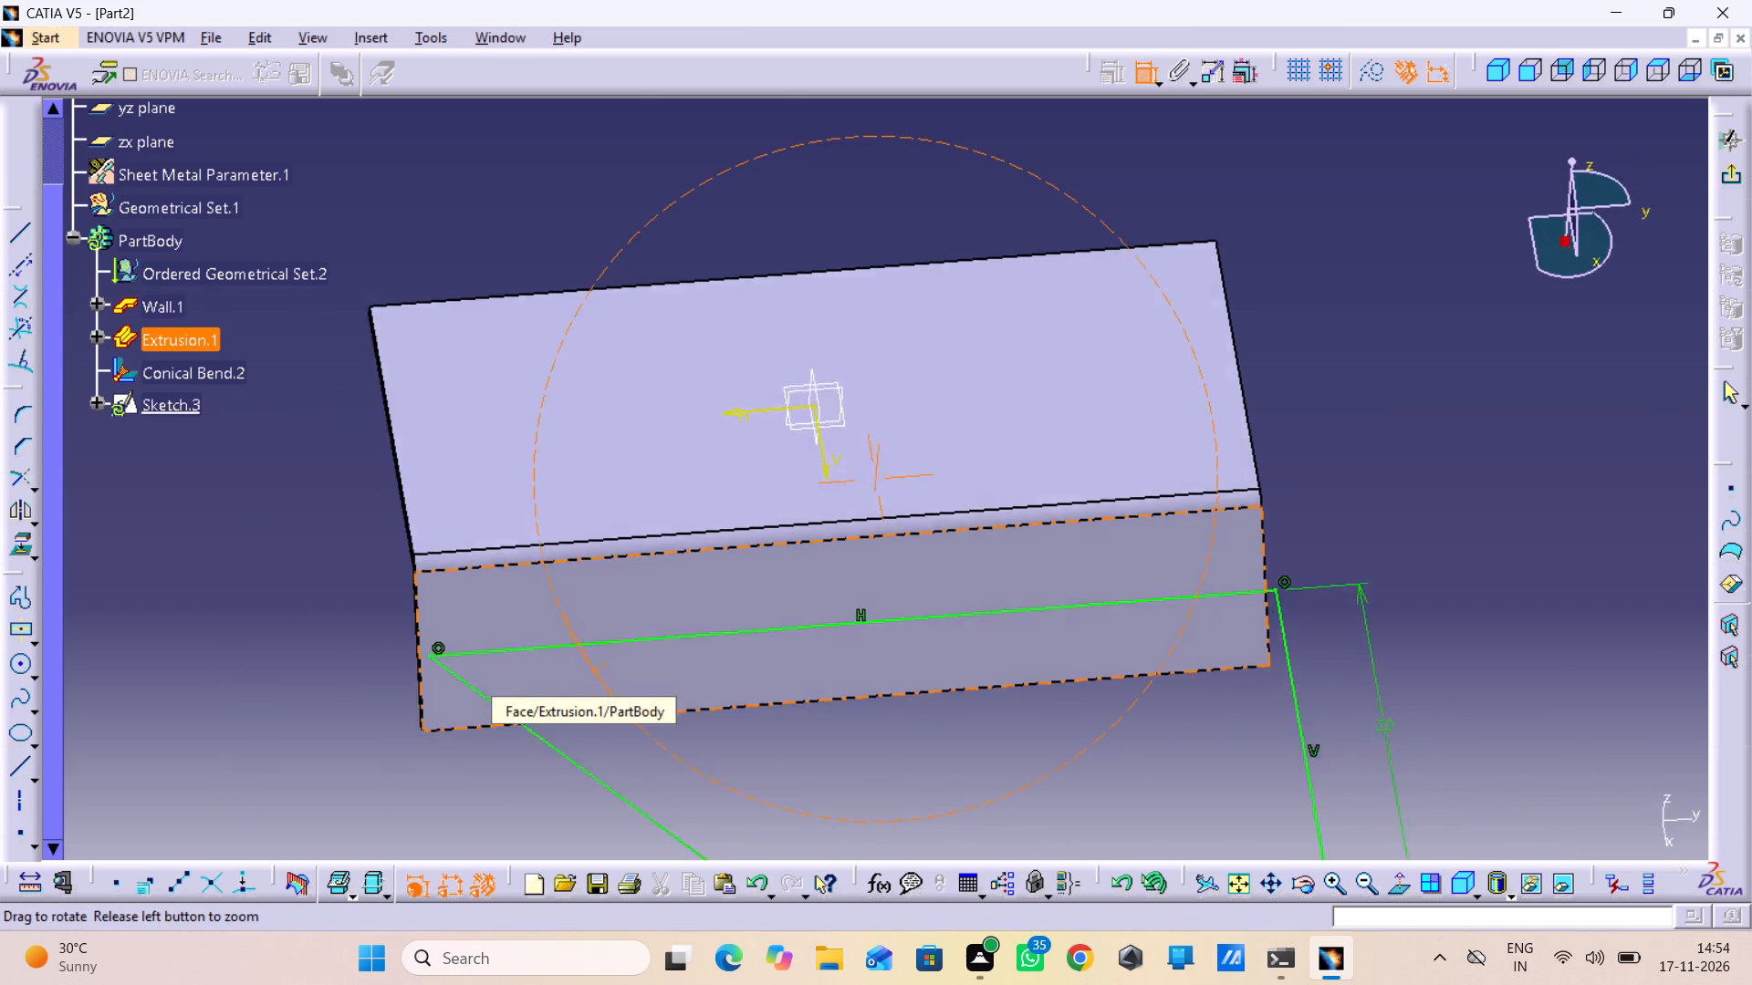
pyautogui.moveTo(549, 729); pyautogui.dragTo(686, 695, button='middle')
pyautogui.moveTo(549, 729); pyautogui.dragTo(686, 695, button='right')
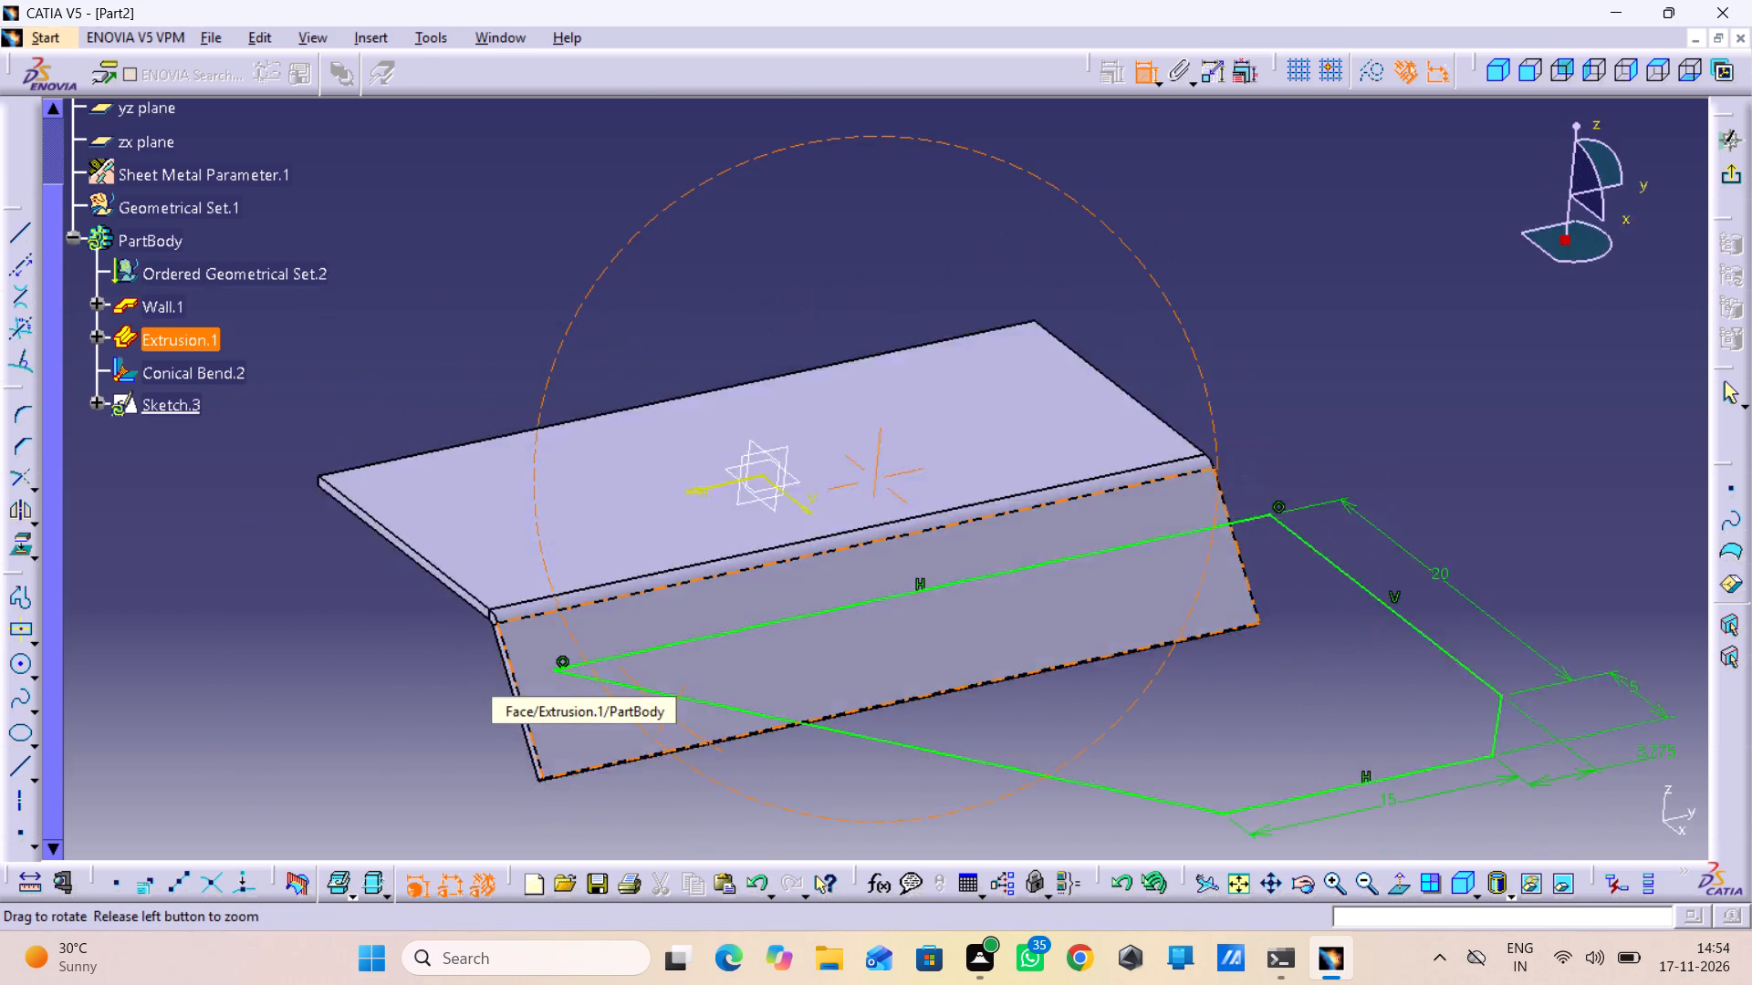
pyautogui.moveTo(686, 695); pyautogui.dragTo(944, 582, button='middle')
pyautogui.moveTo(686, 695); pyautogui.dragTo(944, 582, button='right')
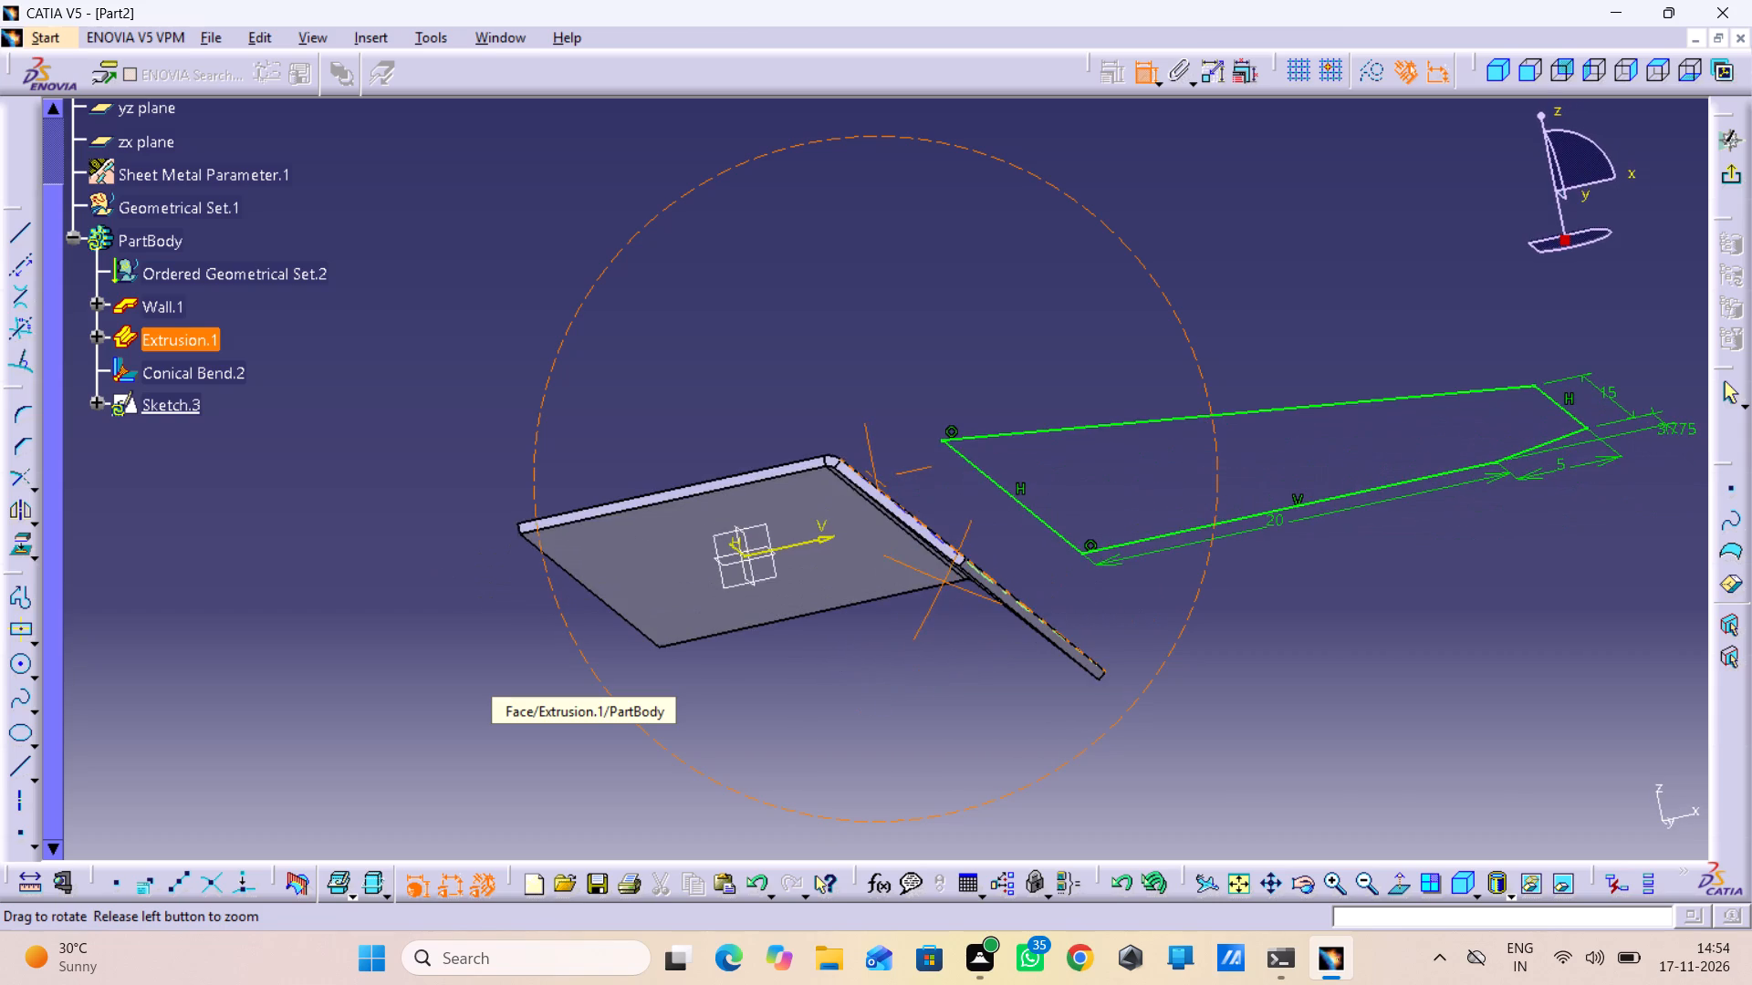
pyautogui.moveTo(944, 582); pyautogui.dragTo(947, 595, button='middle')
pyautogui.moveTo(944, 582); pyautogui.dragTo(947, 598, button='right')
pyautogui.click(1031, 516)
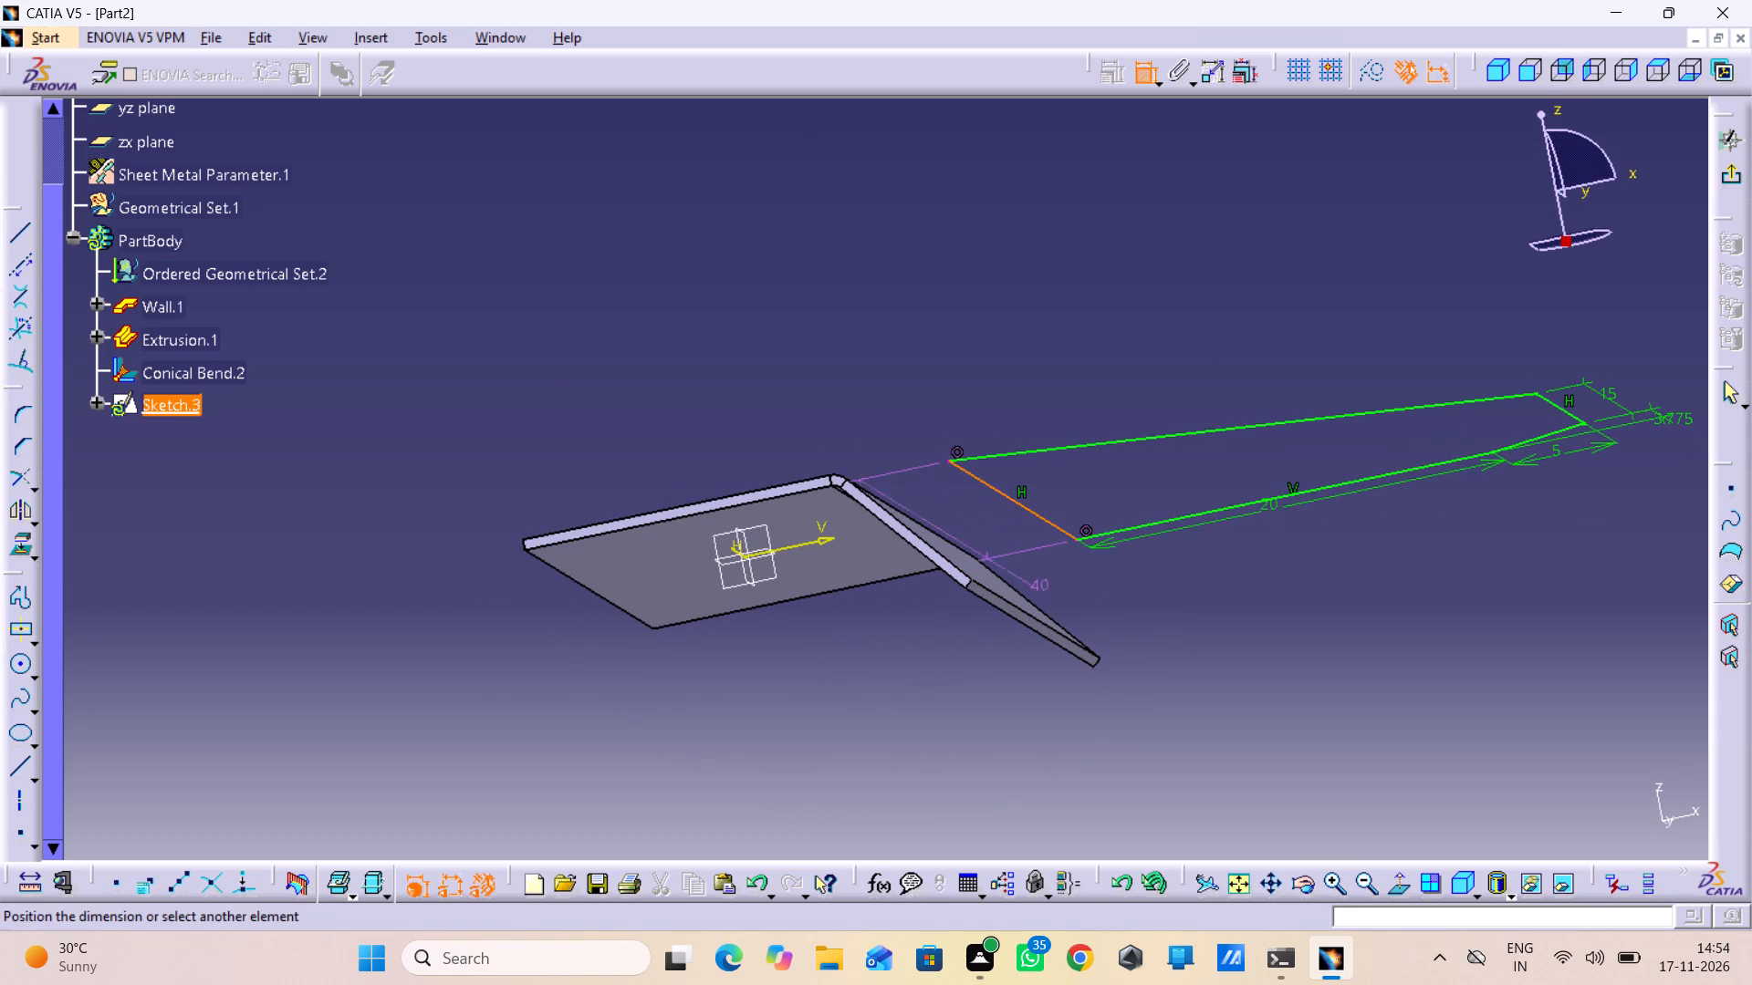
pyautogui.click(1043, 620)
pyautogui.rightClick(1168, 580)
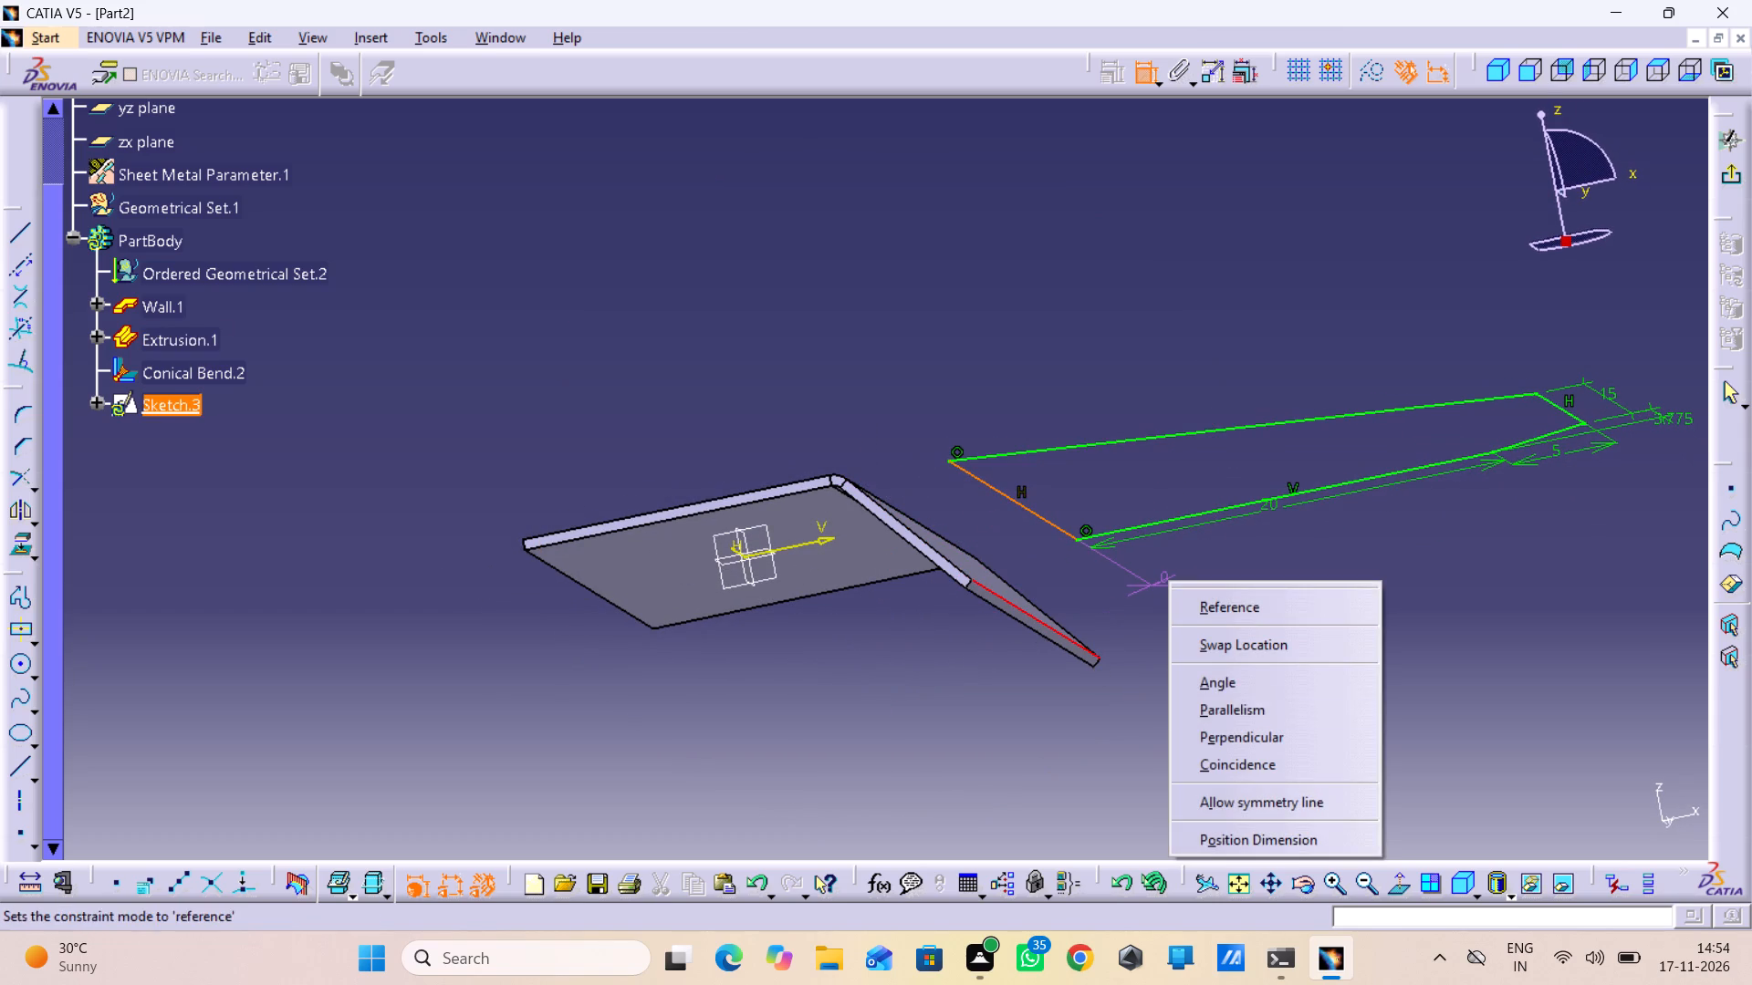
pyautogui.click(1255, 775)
# Examine from several angles how the constrained profile sits relative to the bent flange.
pyautogui.moveTo(1015, 557); pyautogui.dragTo(1017, 570, button='middle')
pyautogui.moveTo(1015, 557); pyautogui.dragTo(1017, 570, button='right')
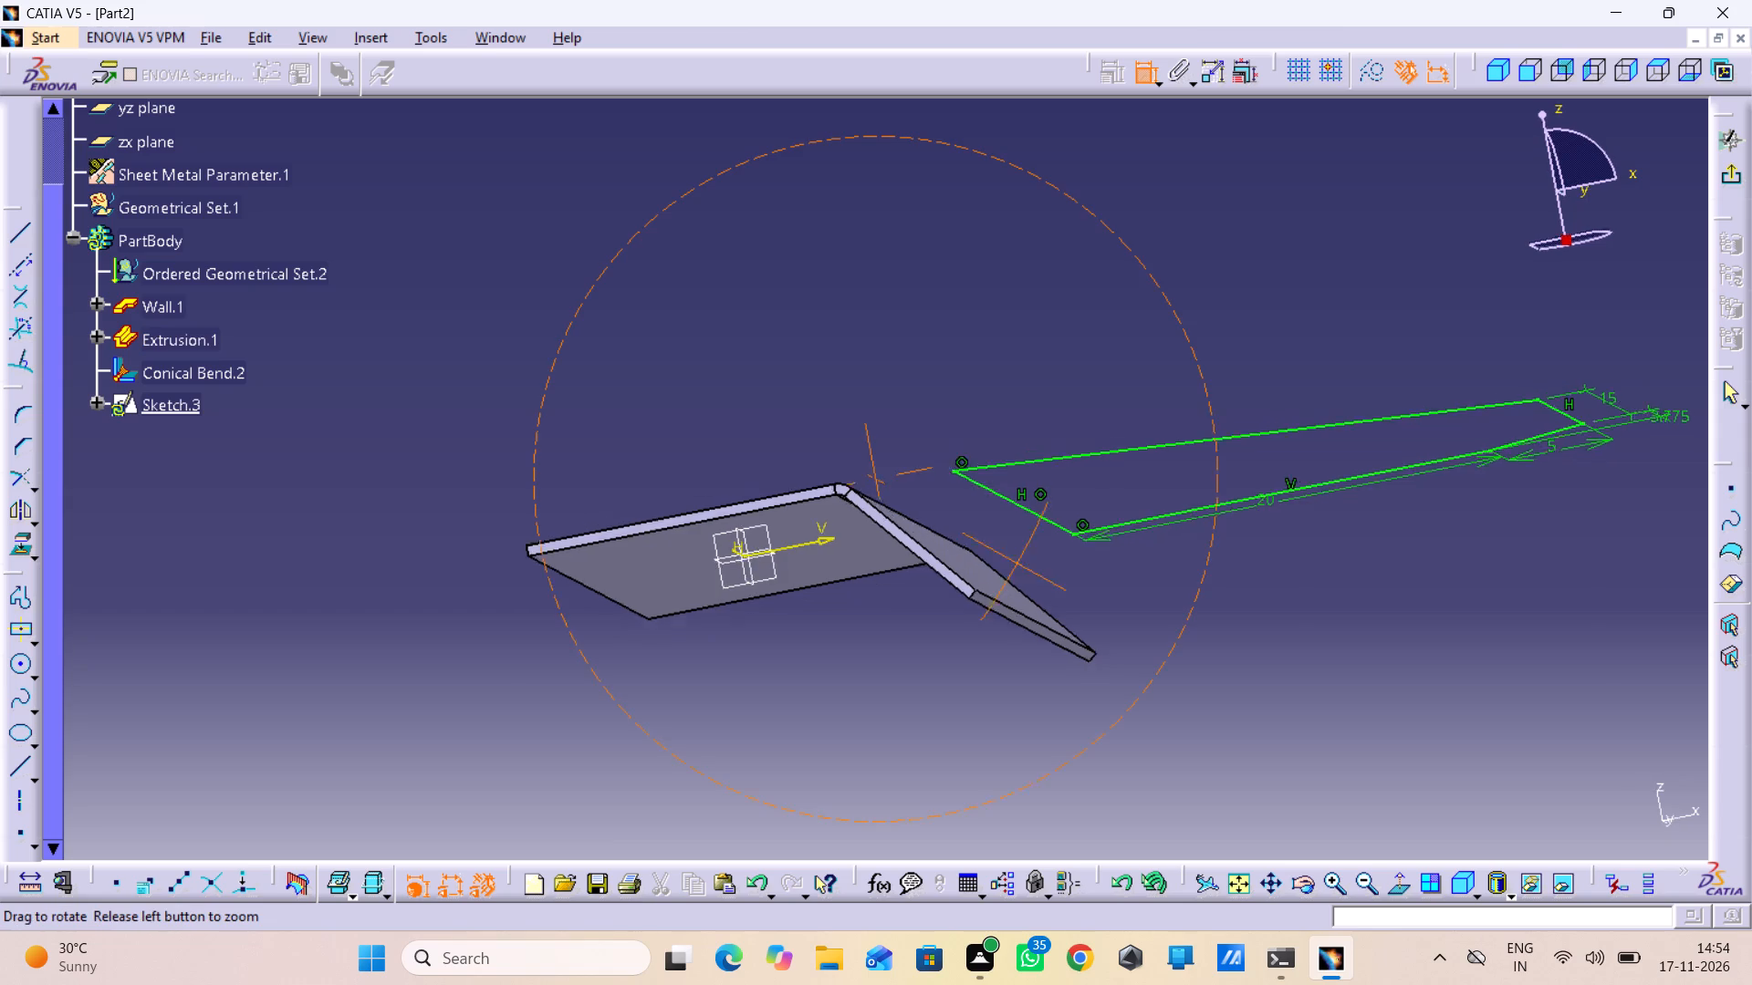
pyautogui.moveTo(1017, 570); pyautogui.dragTo(1041, 679, button='right')
pyautogui.moveTo(1017, 570); pyautogui.dragTo(1041, 679, button='middle')
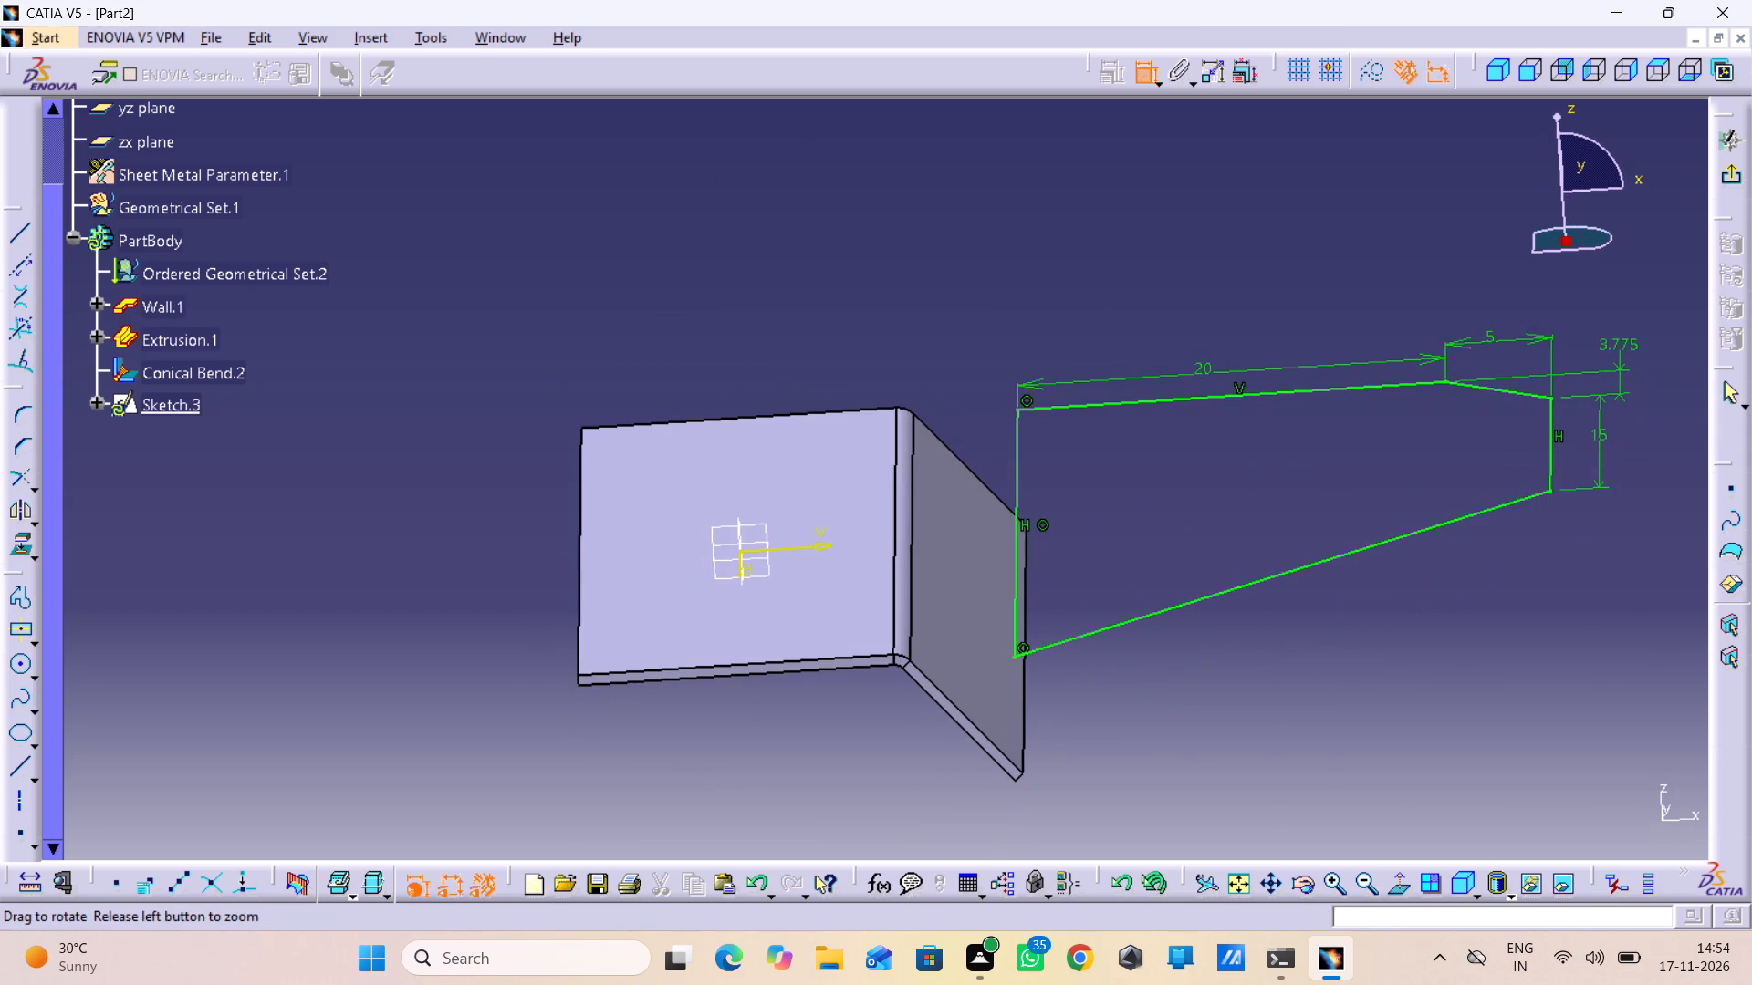
pyautogui.moveTo(980, 785); pyautogui.dragTo(970, 757, button='middle')
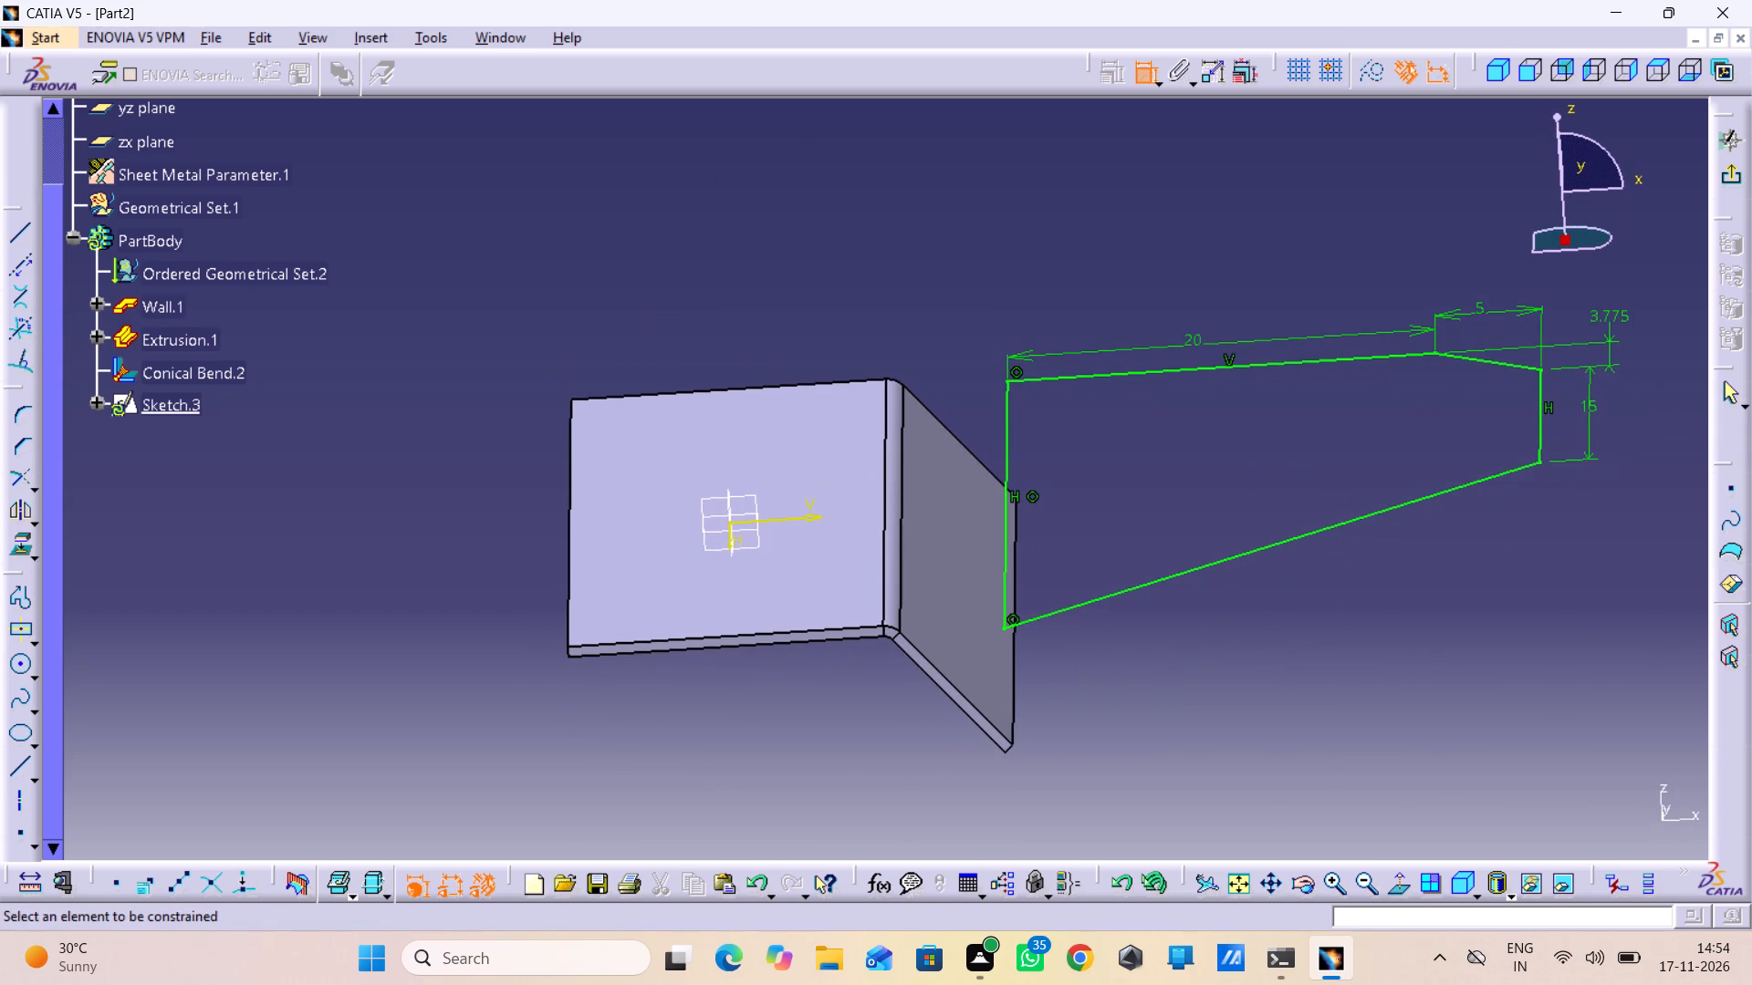
pyautogui.moveTo(840, 753); pyautogui.dragTo(841, 669, button='middle')
pyautogui.moveTo(840, 753); pyautogui.dragTo(841, 669, button='right')
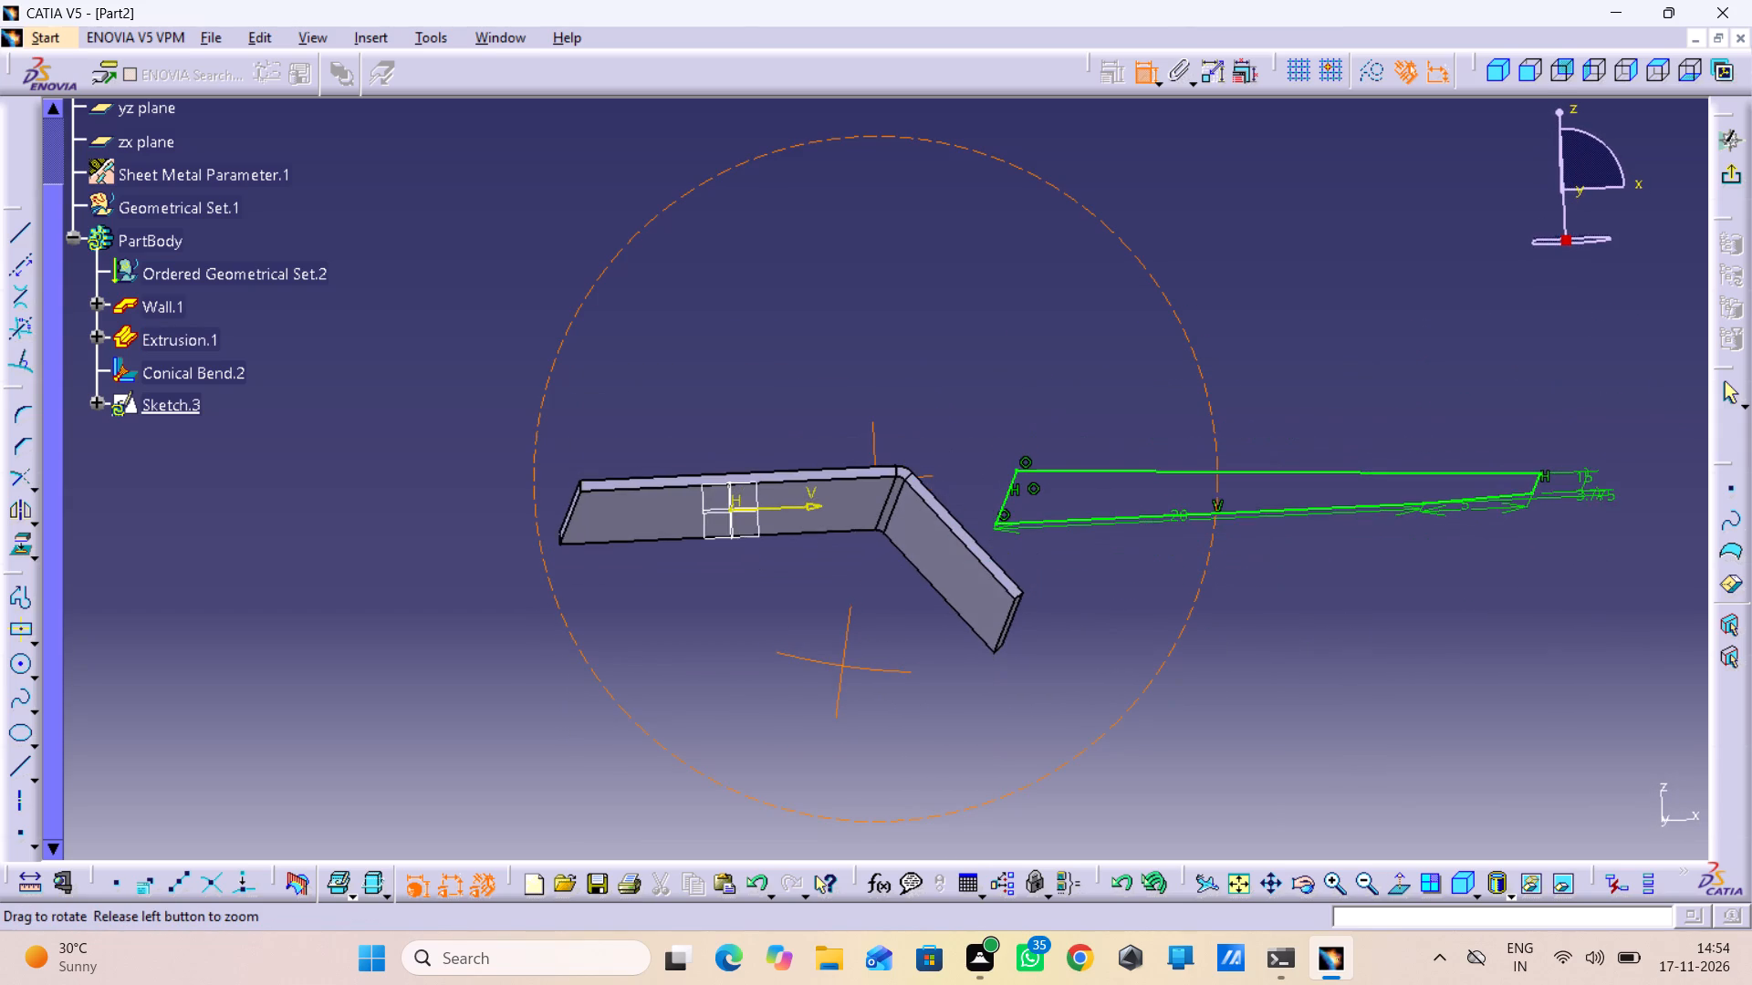
pyautogui.moveTo(841, 669); pyautogui.dragTo(832, 700, button='middle')
pyautogui.moveTo(841, 669); pyautogui.dragTo(832, 700, button='right')
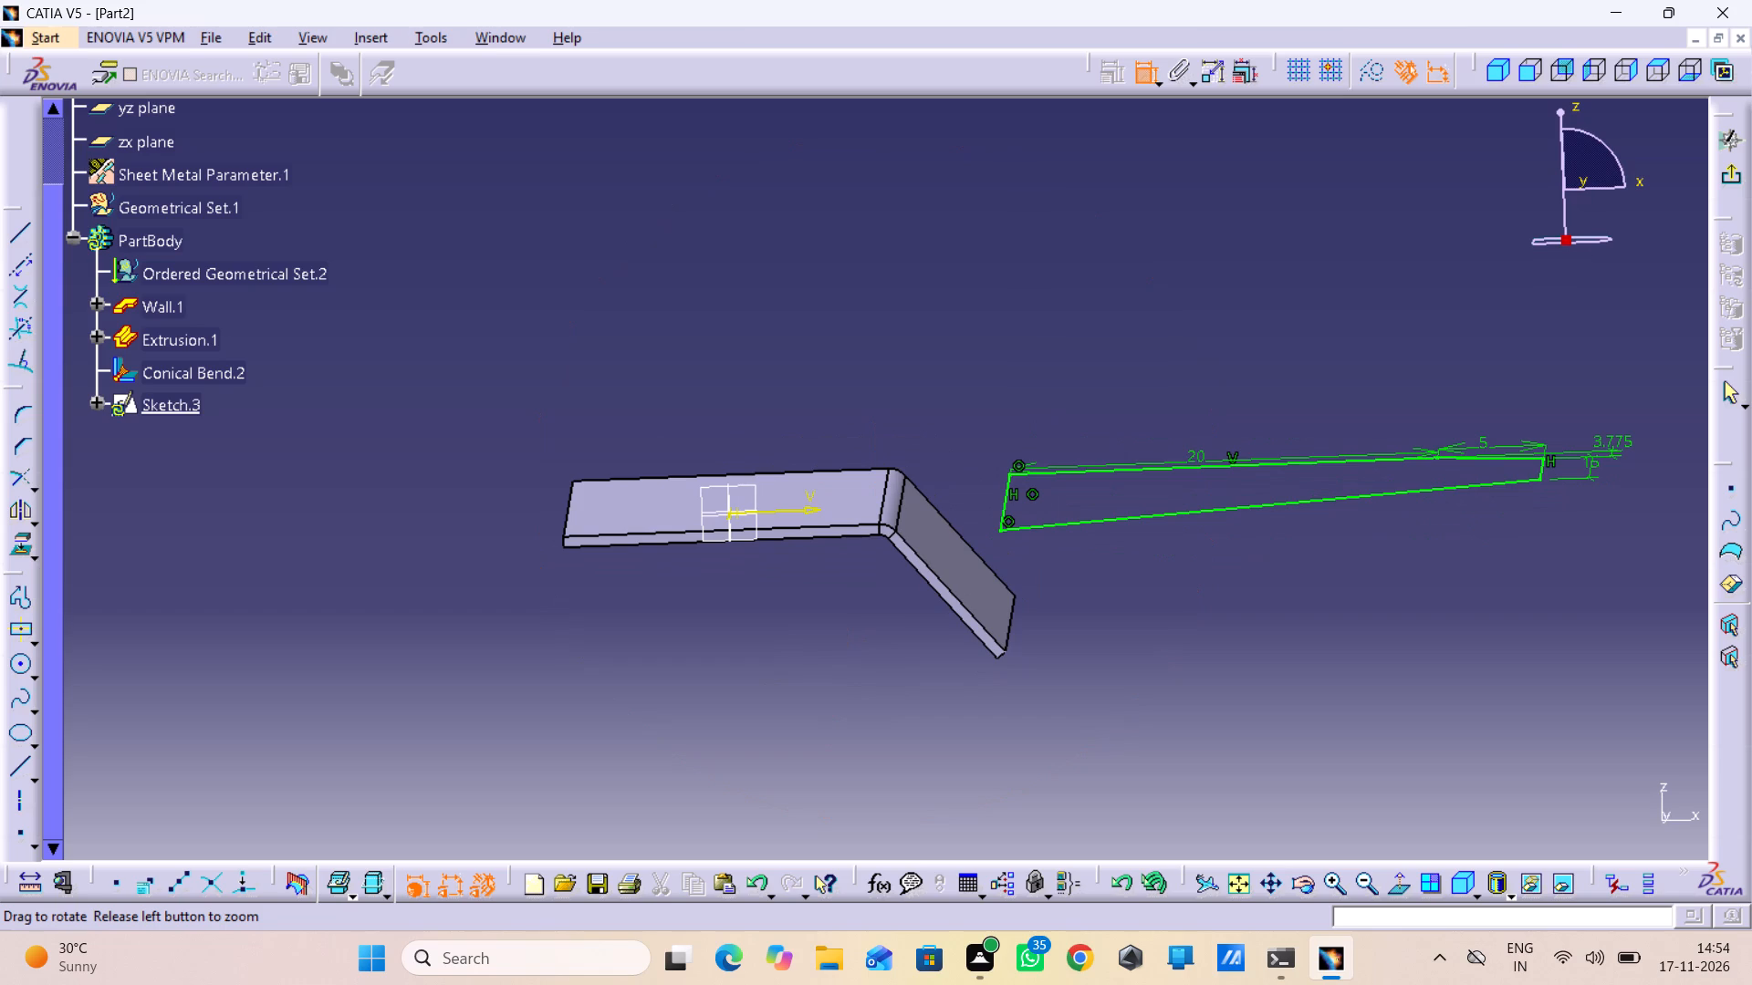
# Undo the profile's constraints, dimensions and geometry all the way back to before its sketch was created.
pyautogui.hotkey('ctrl', 'z')
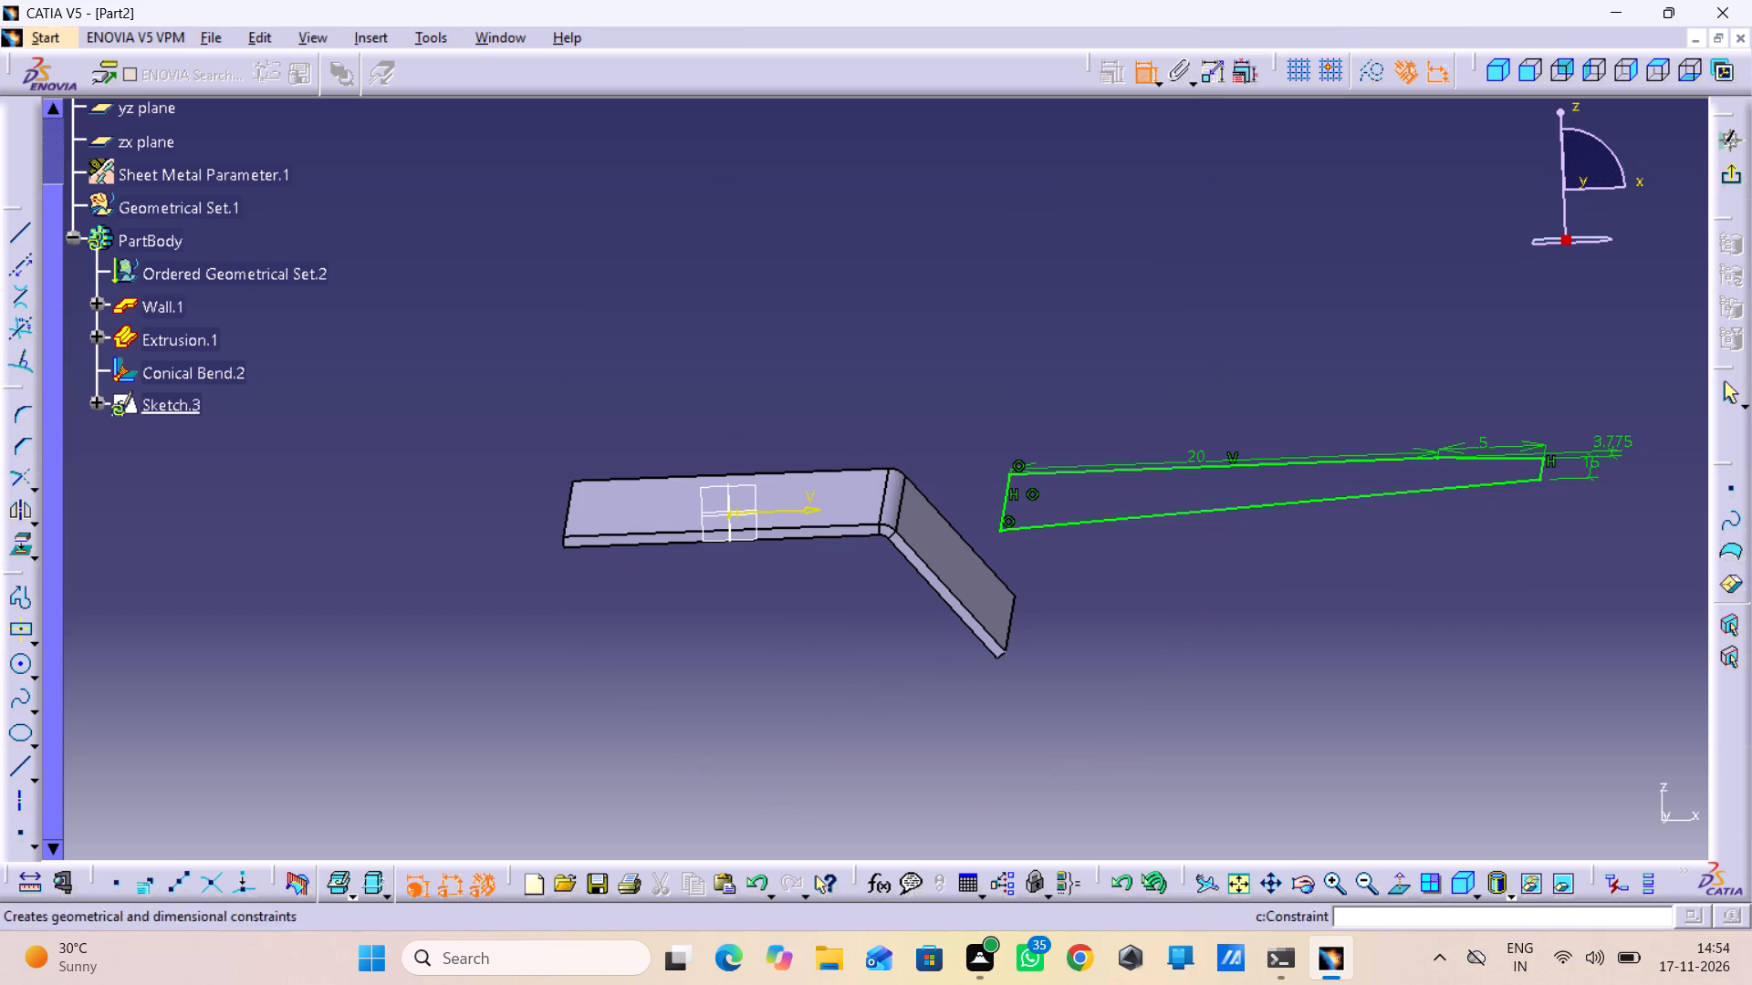
pyautogui.click(1146, 71)
pyautogui.hotkey('ctrl', 'z')
pyautogui.hotkey('ctrl', 'z')
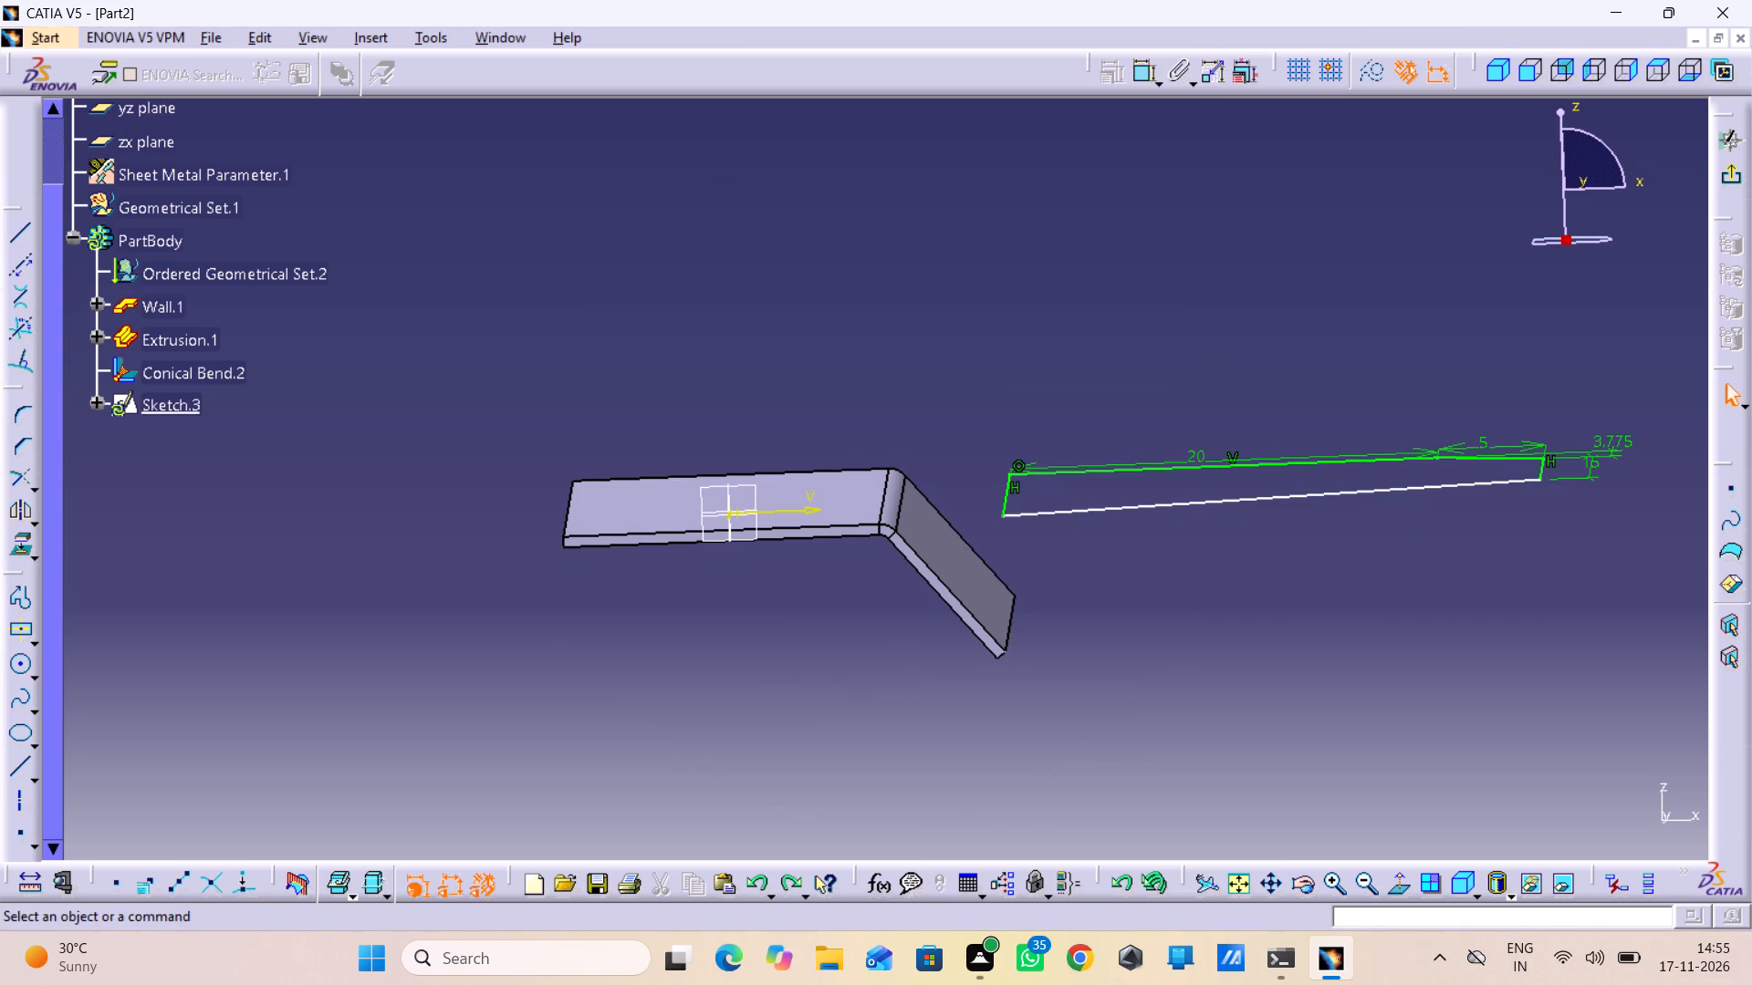
pyautogui.hotkey('ctrl', 'z')
pyautogui.hotkey('ctrl', 'z')
pyautogui.hotkey('ctrl', 'z')
pyautogui.hotkey('ctrl', 'z')
pyautogui.hotkey('ctrl', 'z')
pyautogui.hotkey('ctrl', 'z')
pyautogui.hotkey('ctrl', 'z')
pyautogui.hotkey('ctrl', 'z')
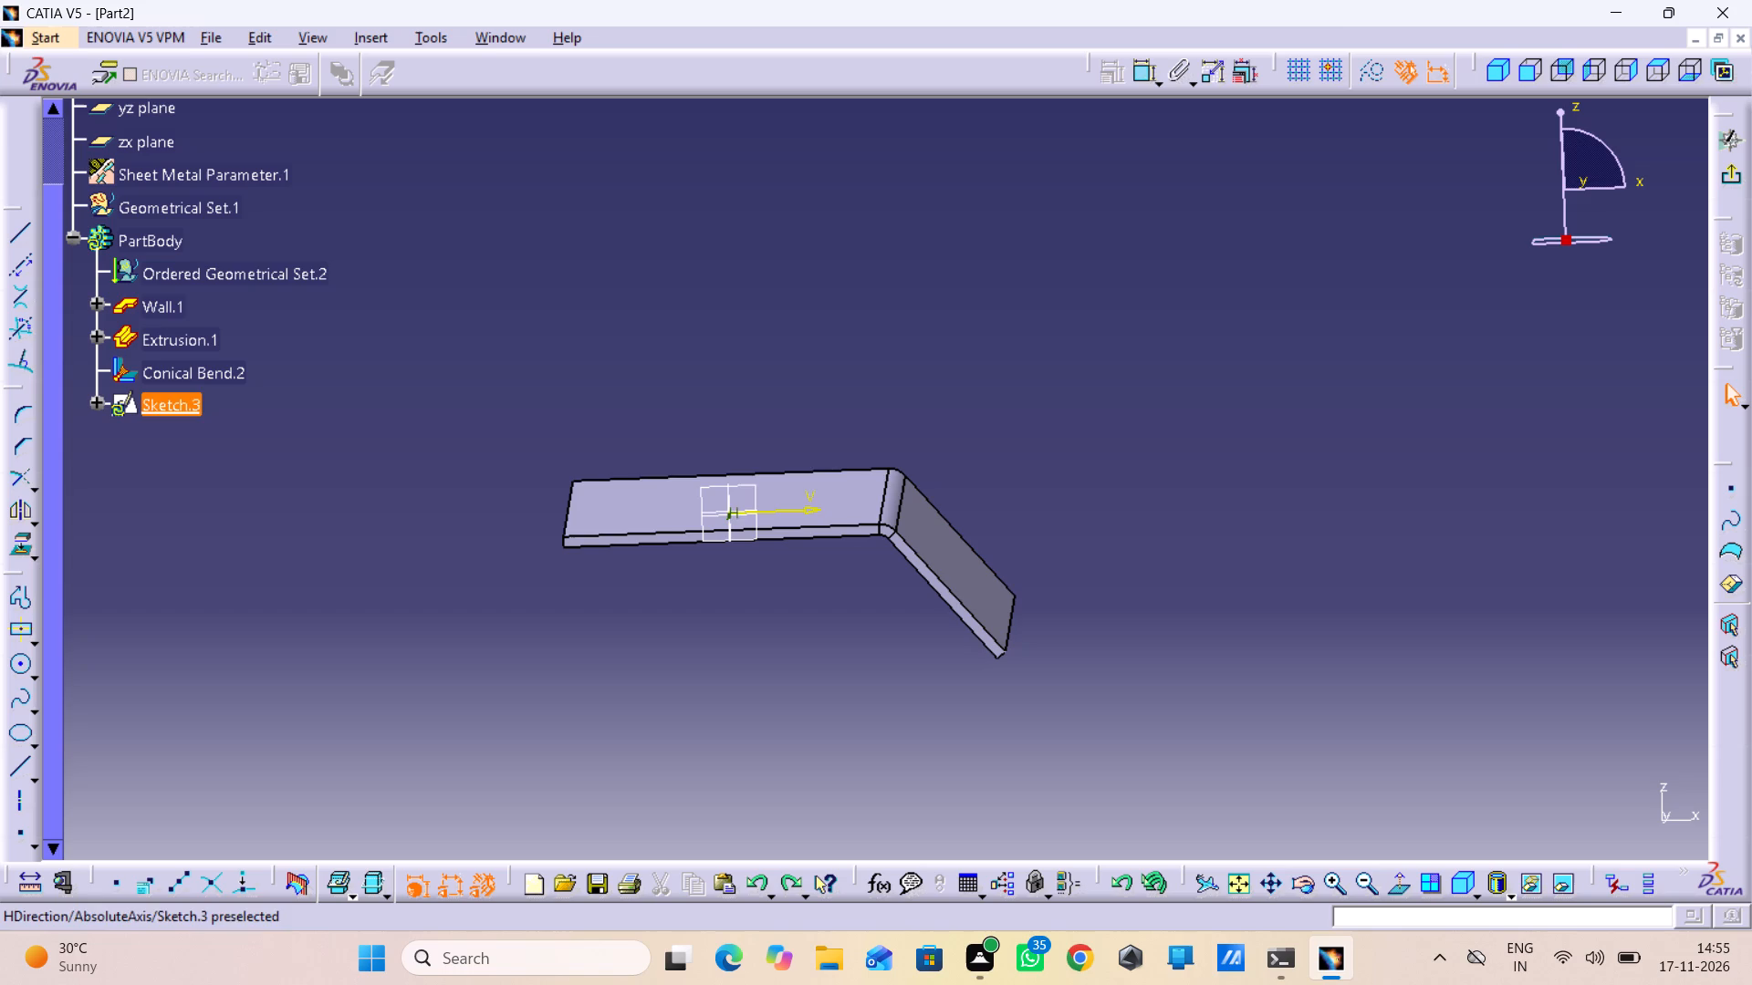
pyautogui.hotkey('ctrl', 'z')
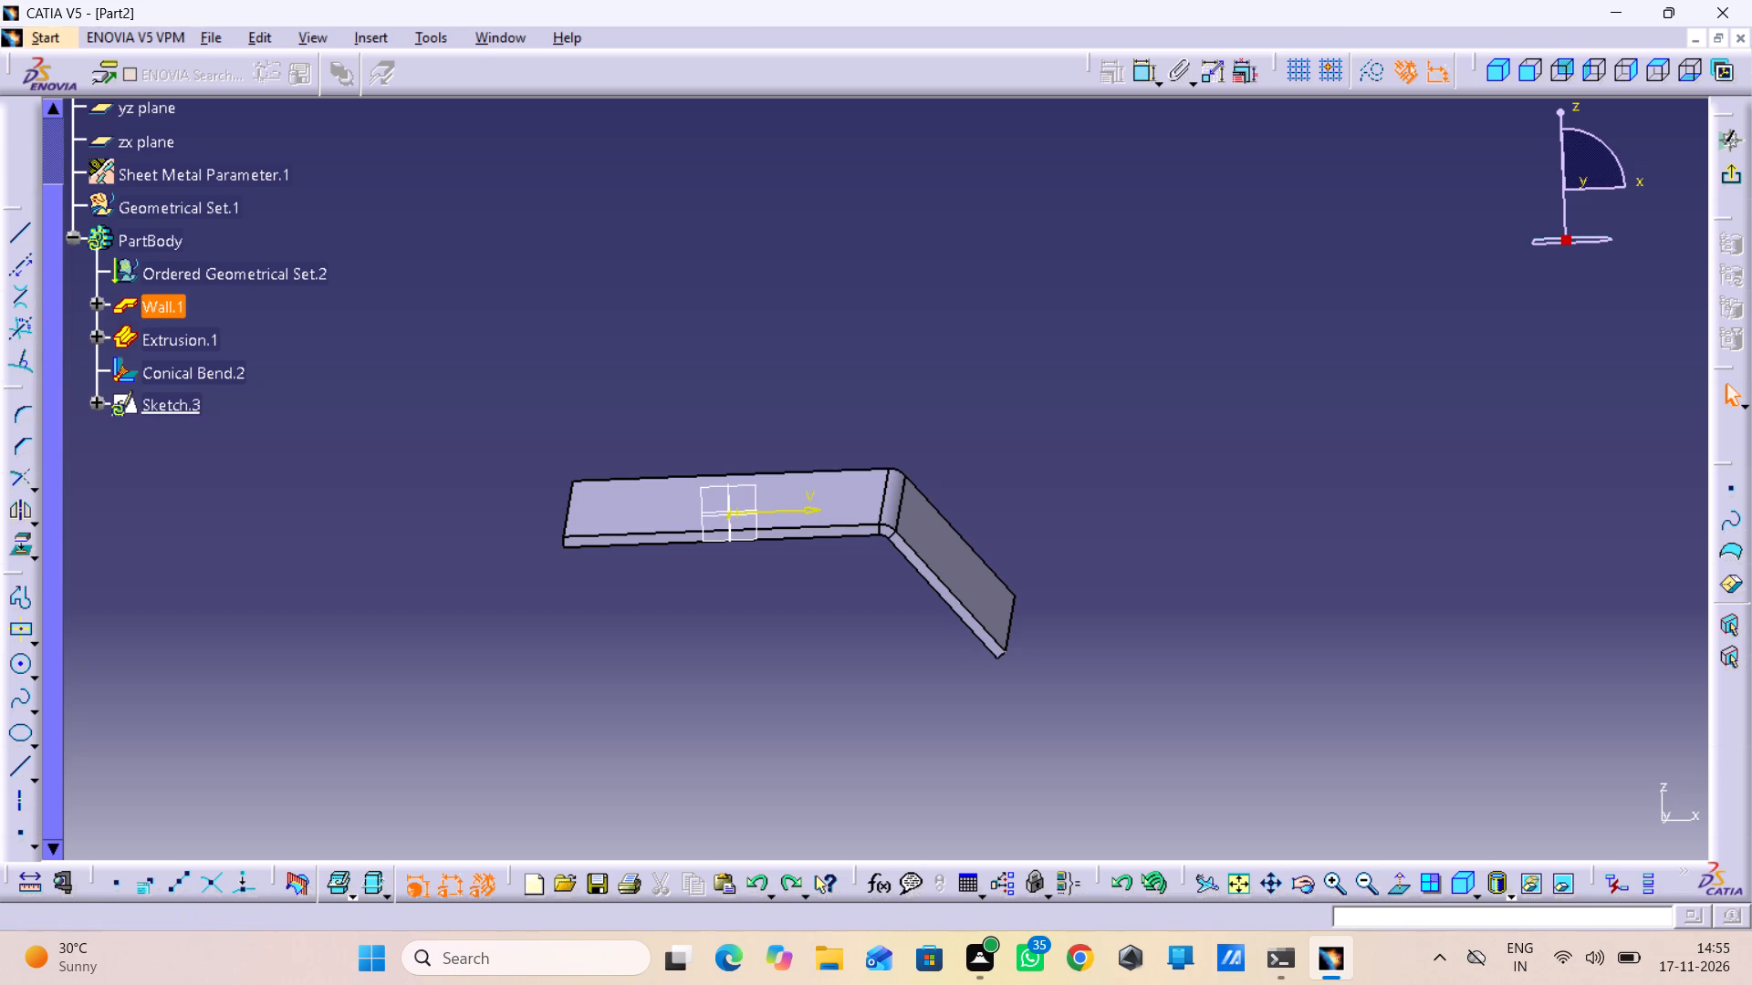
pyautogui.hotkey('ctrl', 'z')
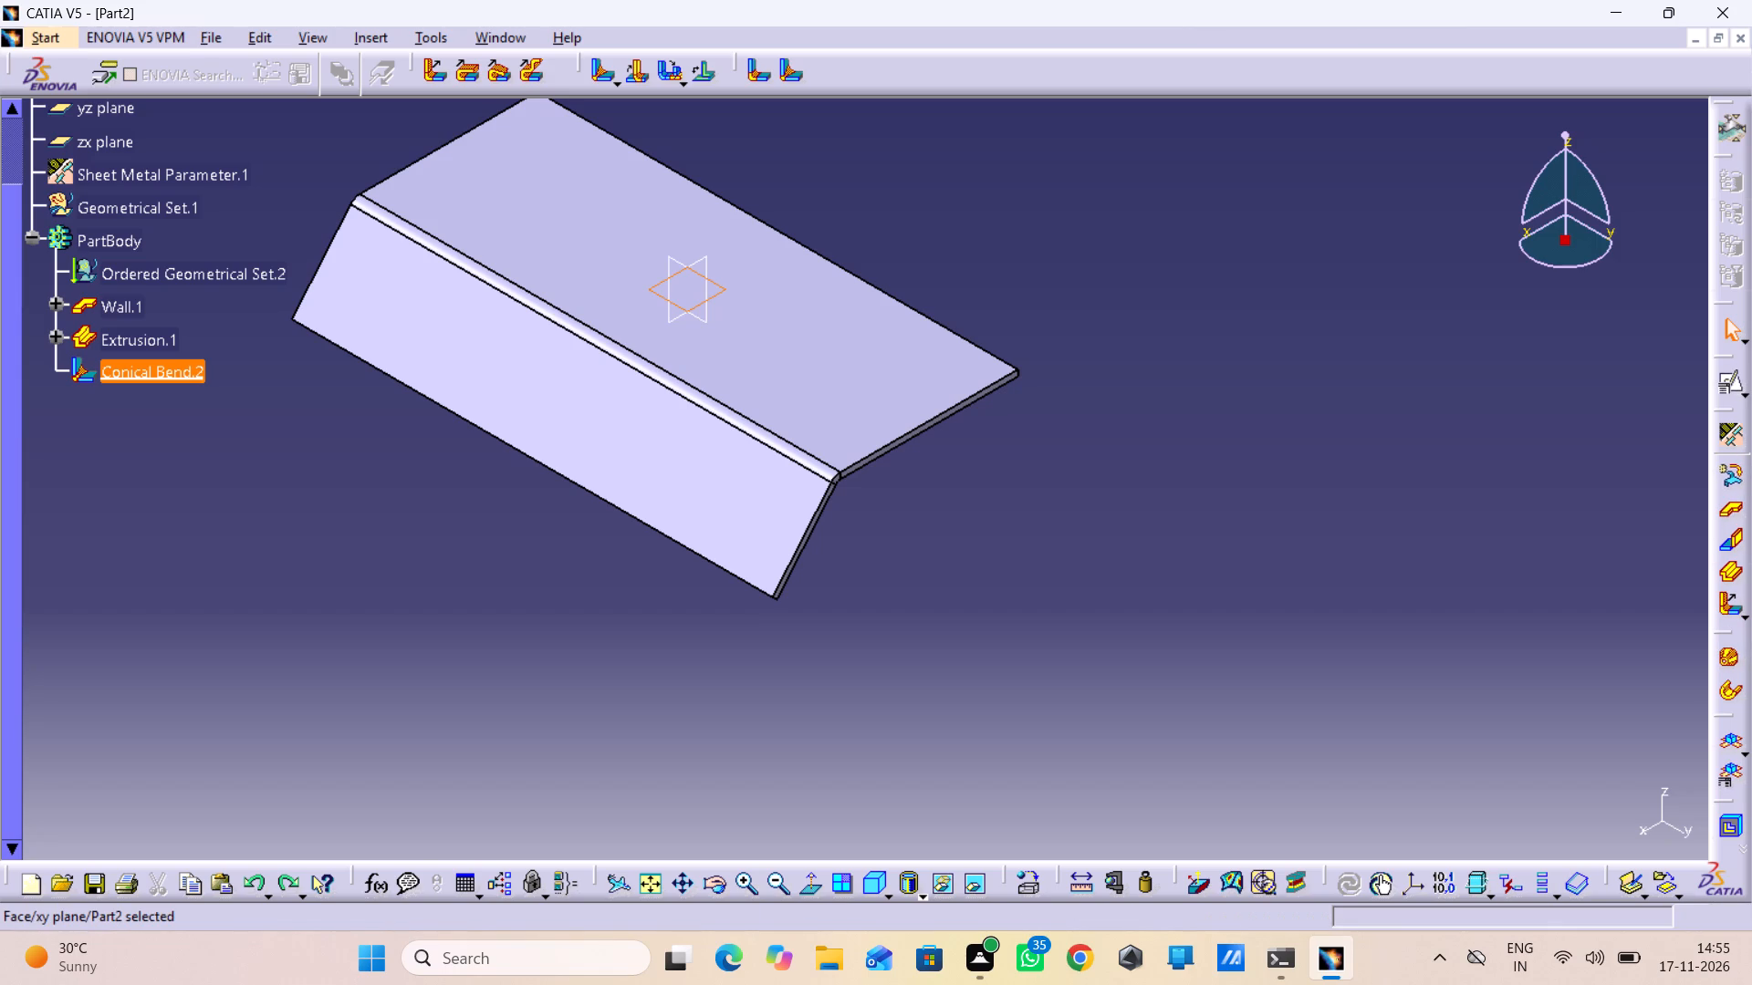
# Dock the fold/unfold view tools on the edge beside the specification tree, and move the cutting and stamping tools toward the bend tools.
pyautogui.moveTo(1724, 714); pyautogui.dragTo(10, 475)
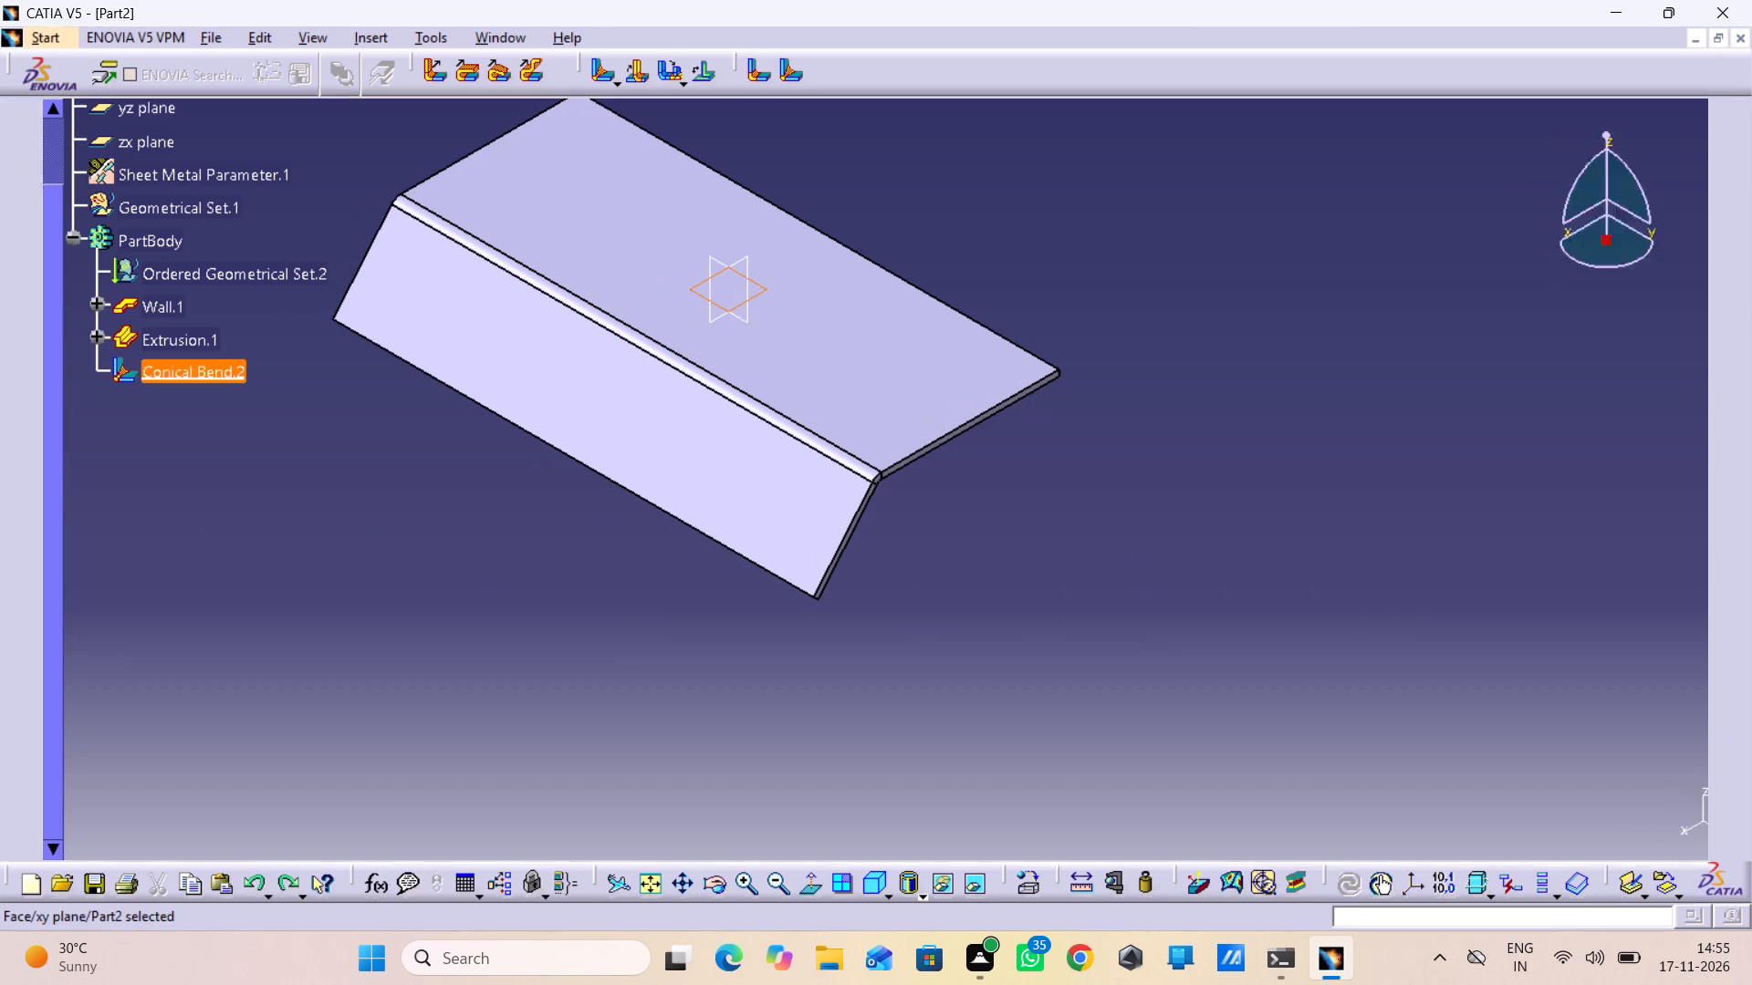
pyautogui.moveTo(10, 475); pyautogui.dragTo(29, 358)
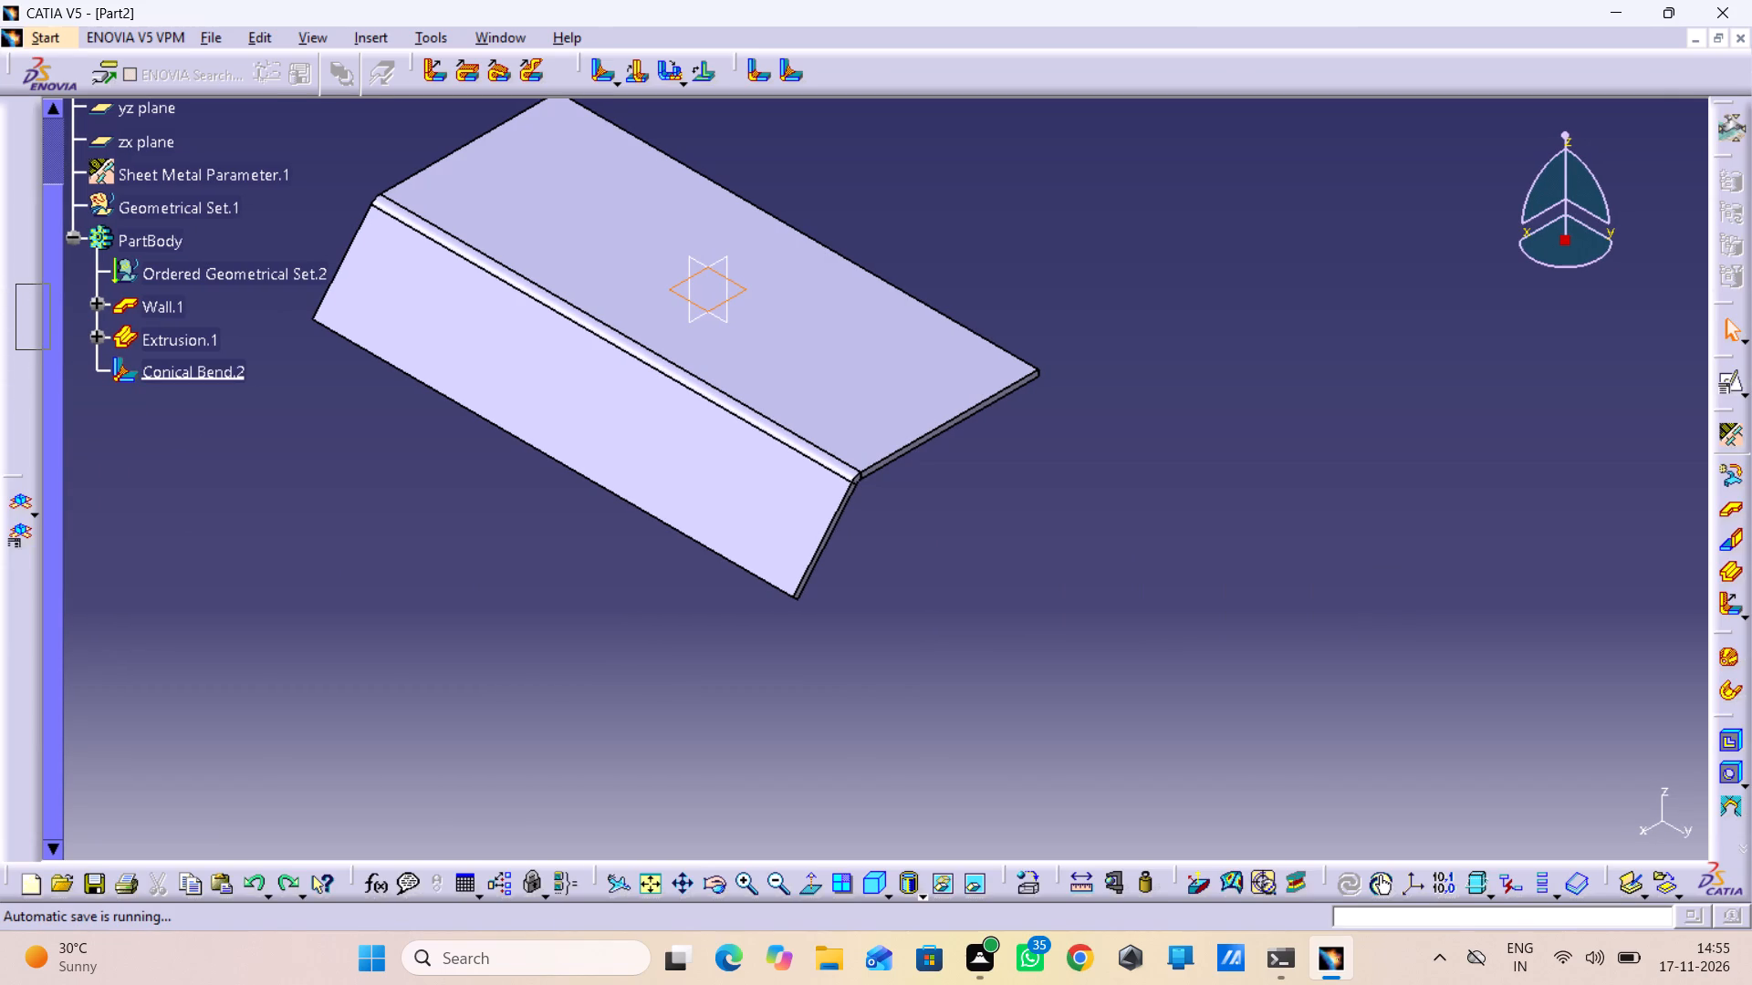
pyautogui.moveTo(29, 358); pyautogui.dragTo(11, 372)
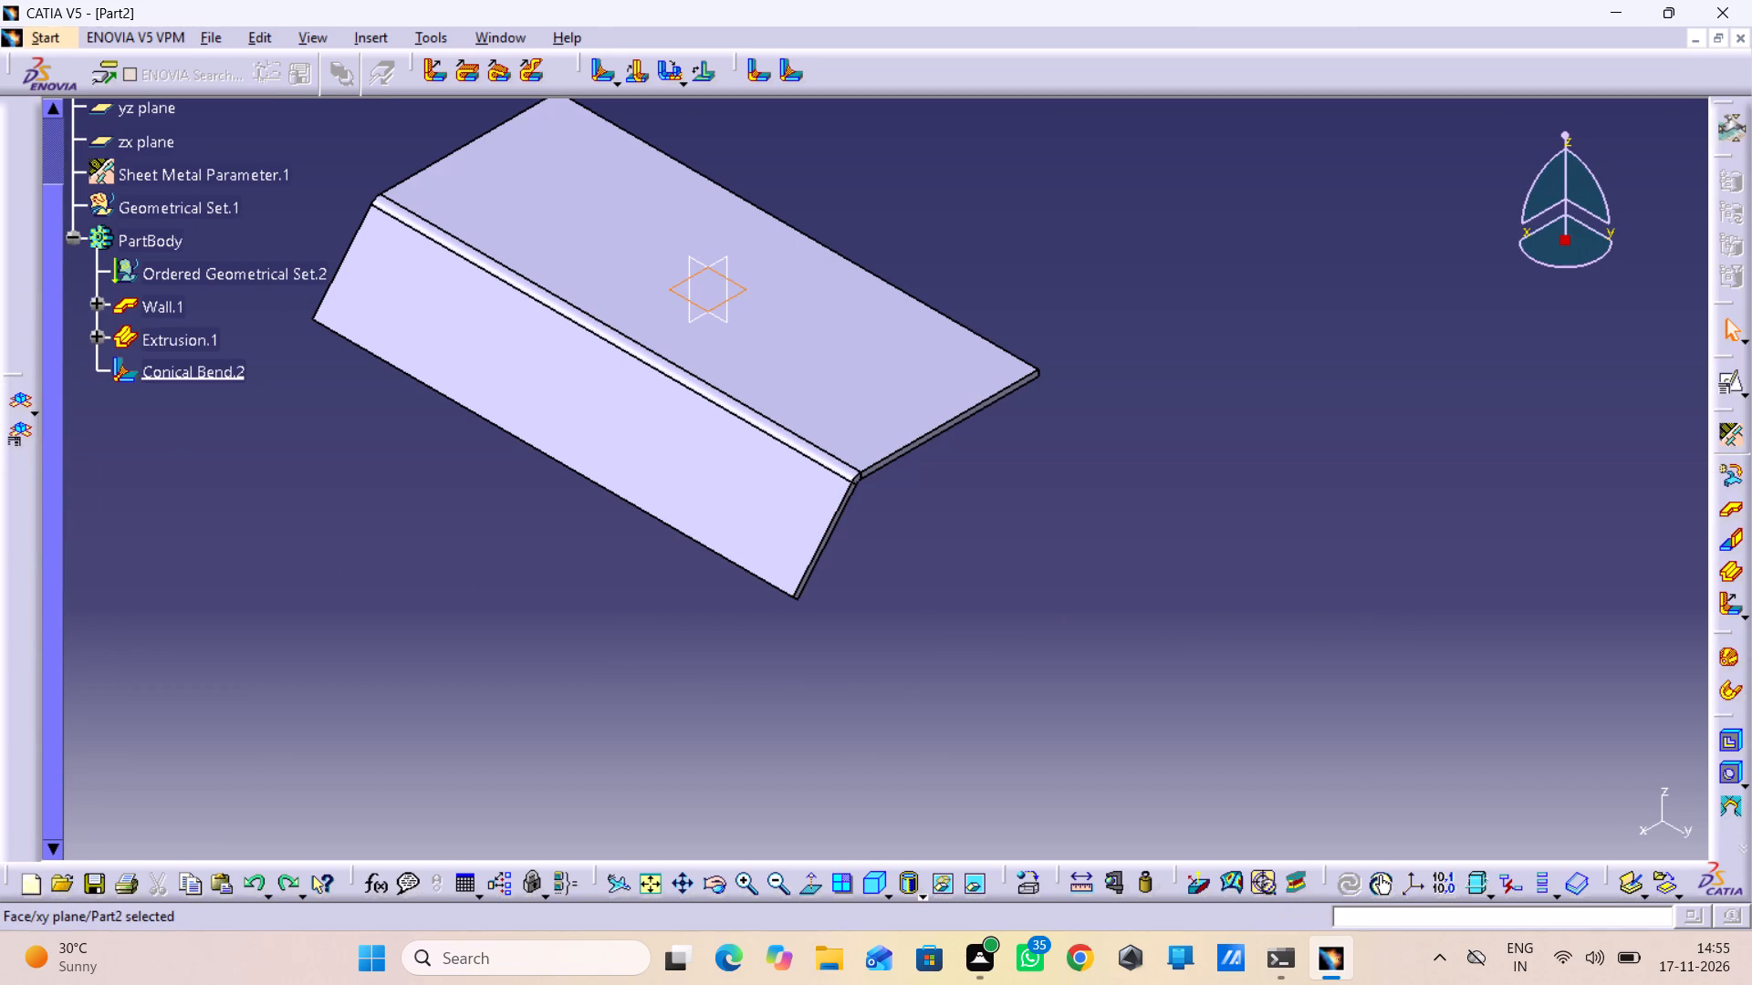
pyautogui.moveTo(1719, 721); pyautogui.dragTo(1057, 72)
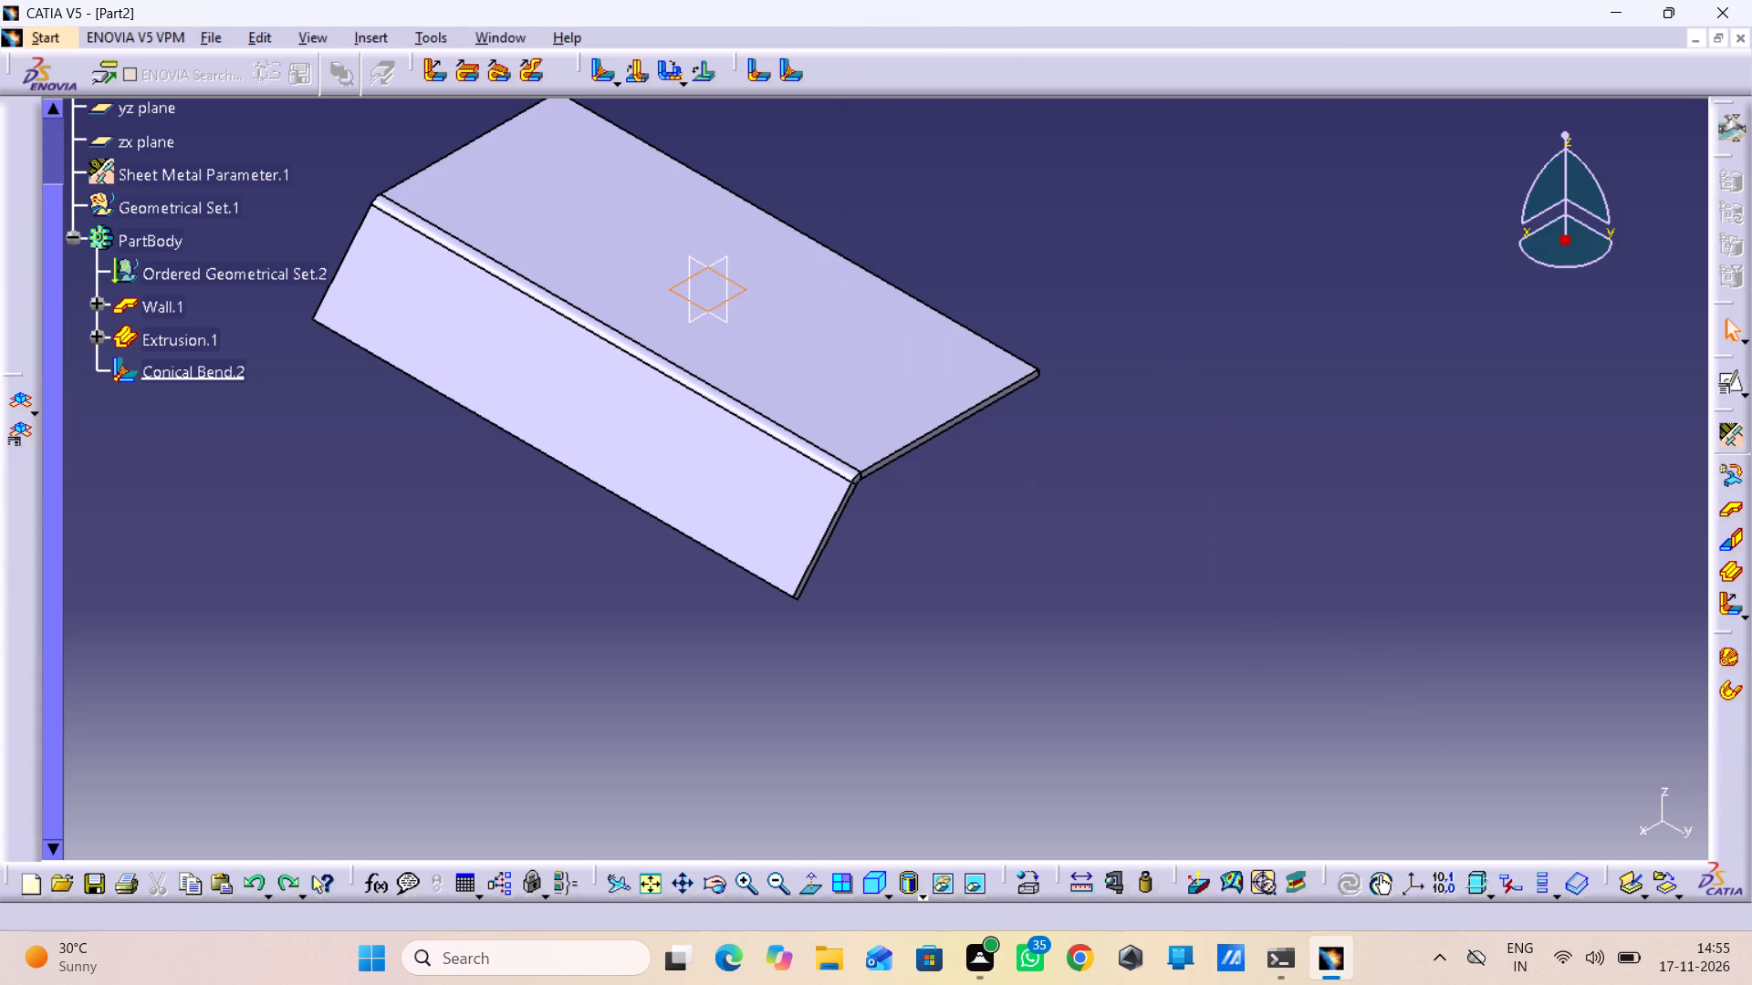
pyautogui.moveTo(1052, 60); pyautogui.dragTo(778, 54)
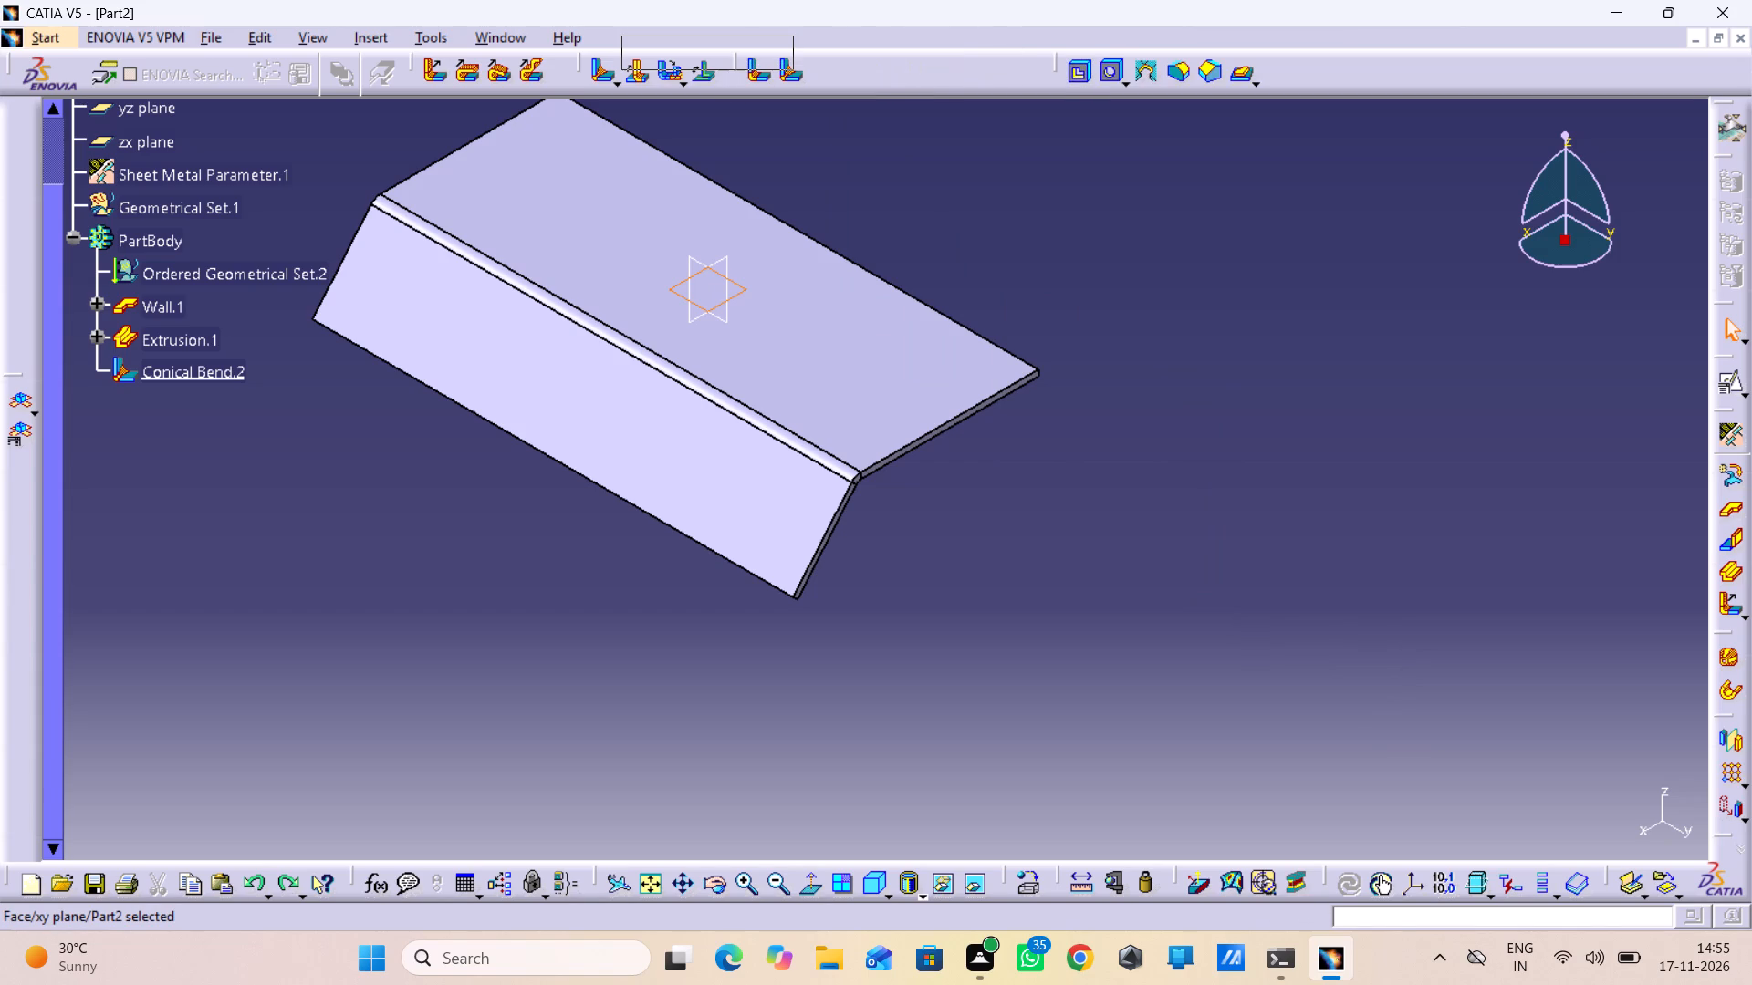
pyautogui.moveTo(778, 54); pyautogui.dragTo(806, 62)
# Dock the transformation tools next to the fold/unfold view tools, and the Hopper and rolled wall tools beside the cutting and stamping tools.
pyautogui.moveTo(1733, 713); pyautogui.dragTo(747, 531)
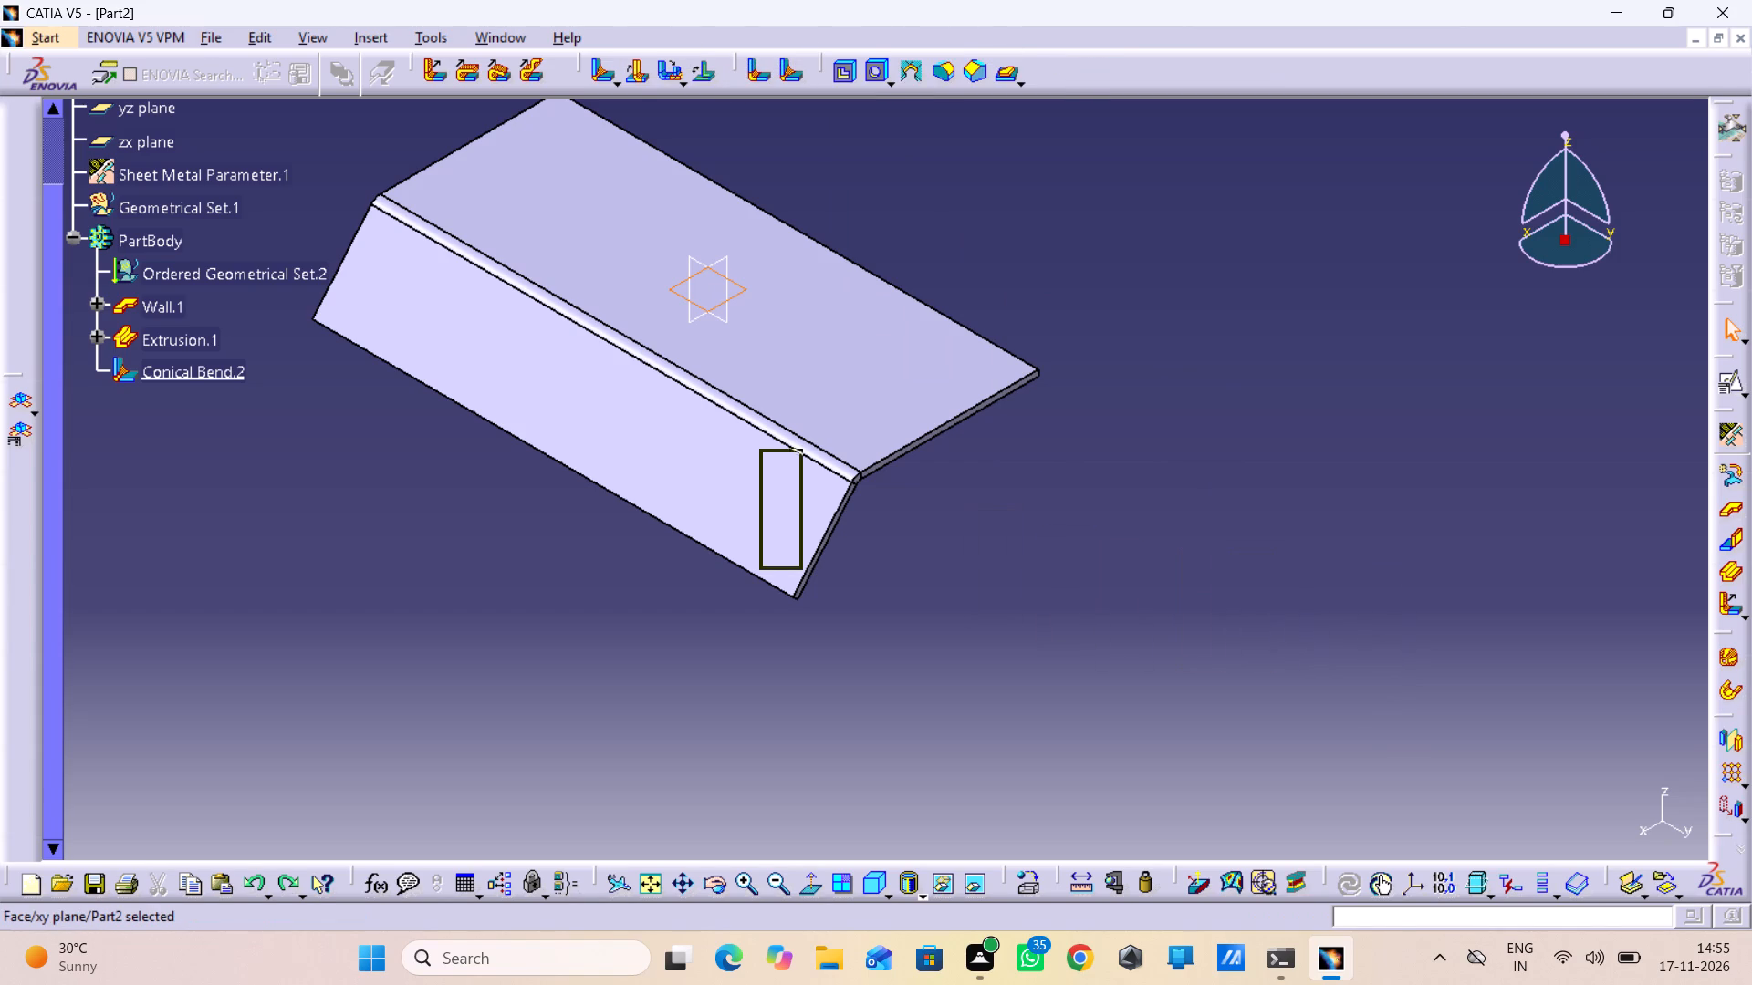
pyautogui.moveTo(747, 531); pyautogui.dragTo(29, 307)
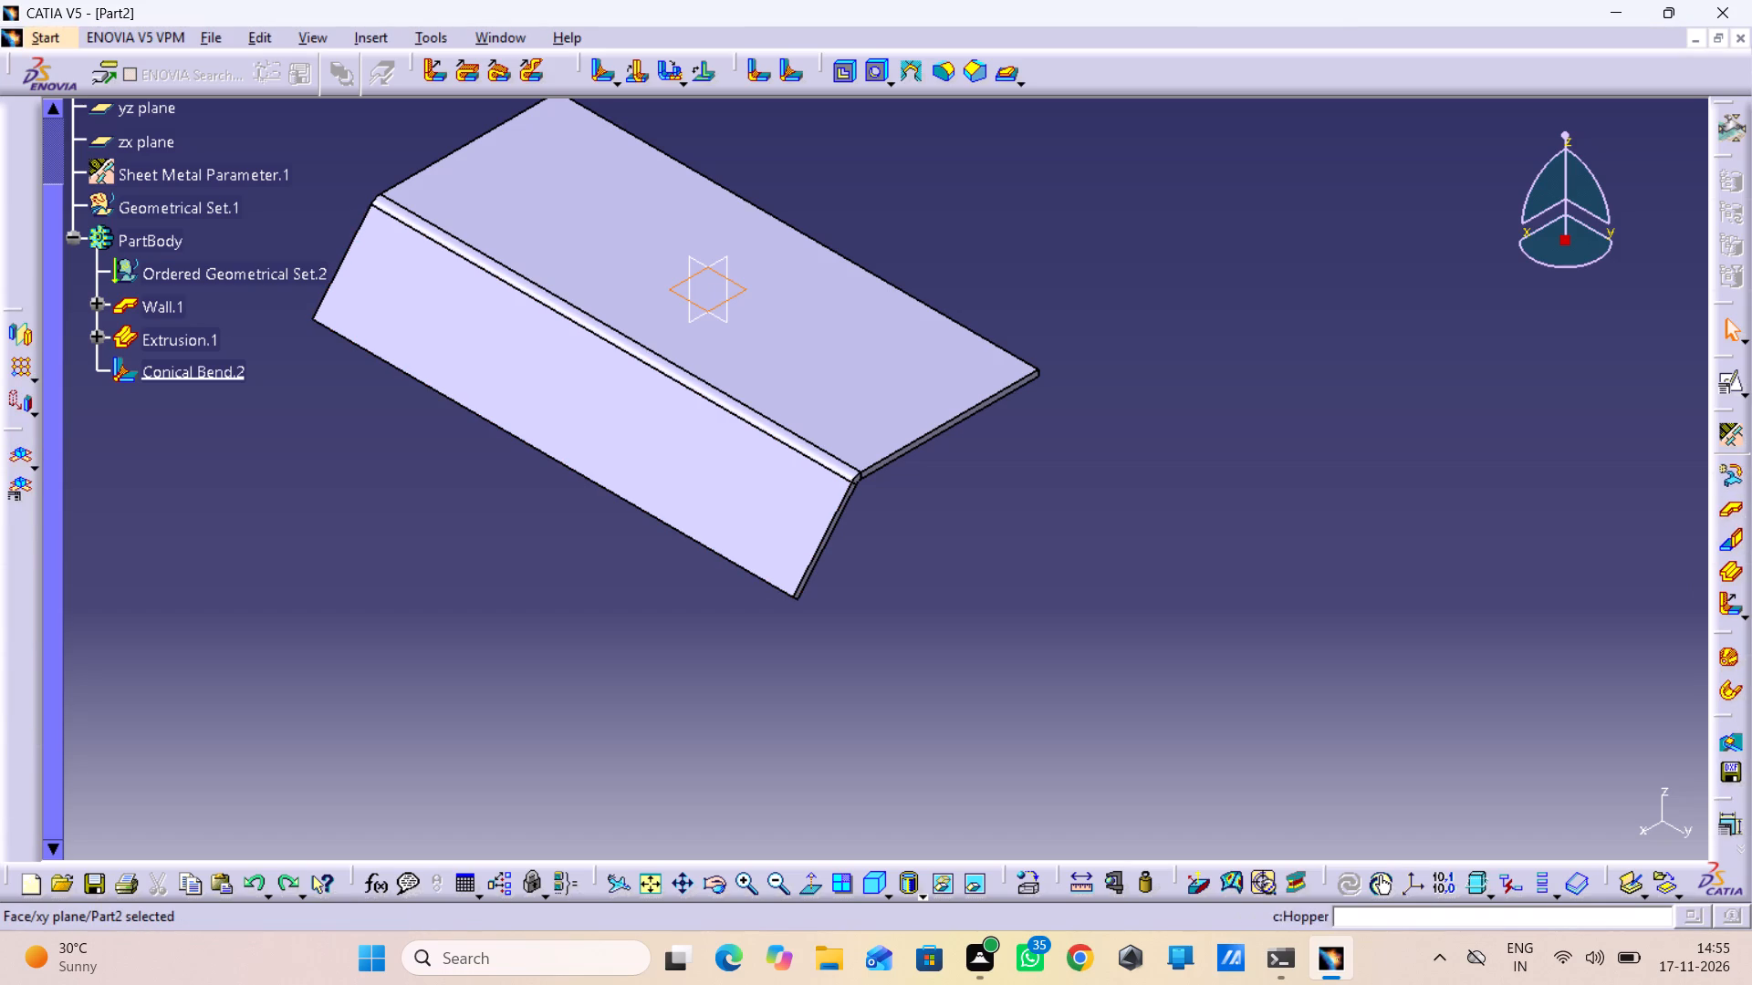
pyautogui.moveTo(1715, 638); pyautogui.dragTo(1277, 81)
pyautogui.moveTo(1277, 81); pyautogui.dragTo(1284, 81)
pyautogui.moveTo(1295, 52); pyautogui.dragTo(1253, 84)
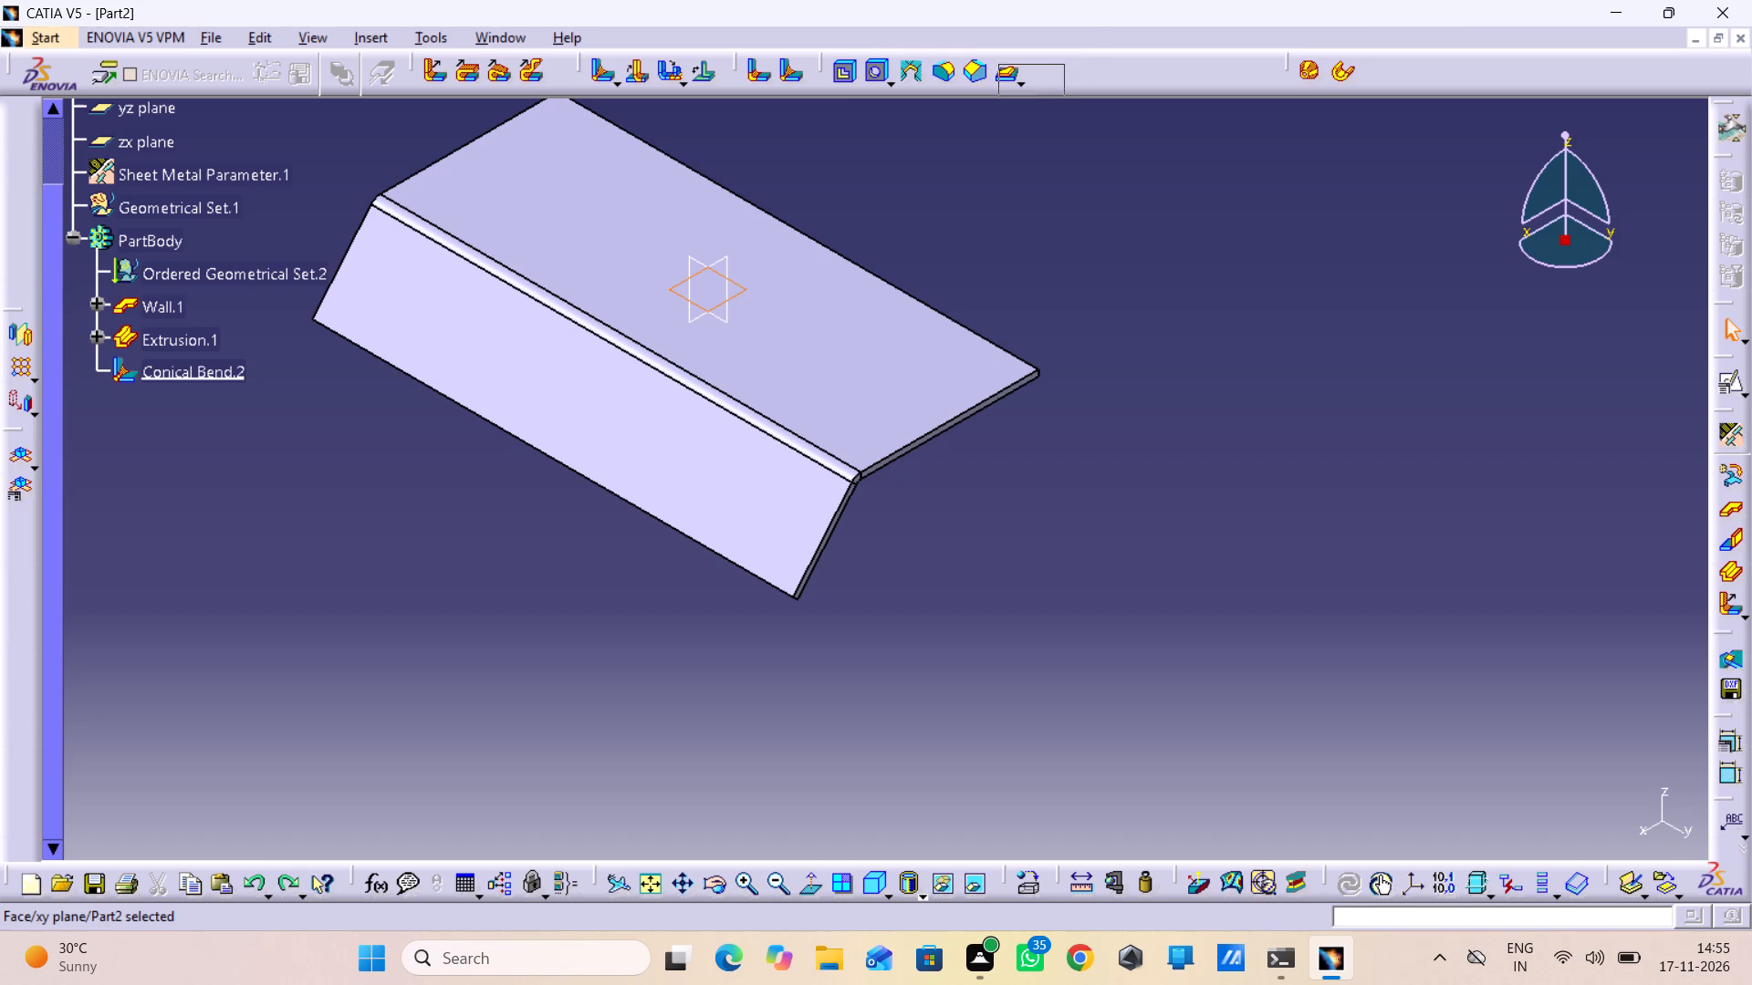
pyautogui.moveTo(1253, 84); pyautogui.dragTo(1047, 67)
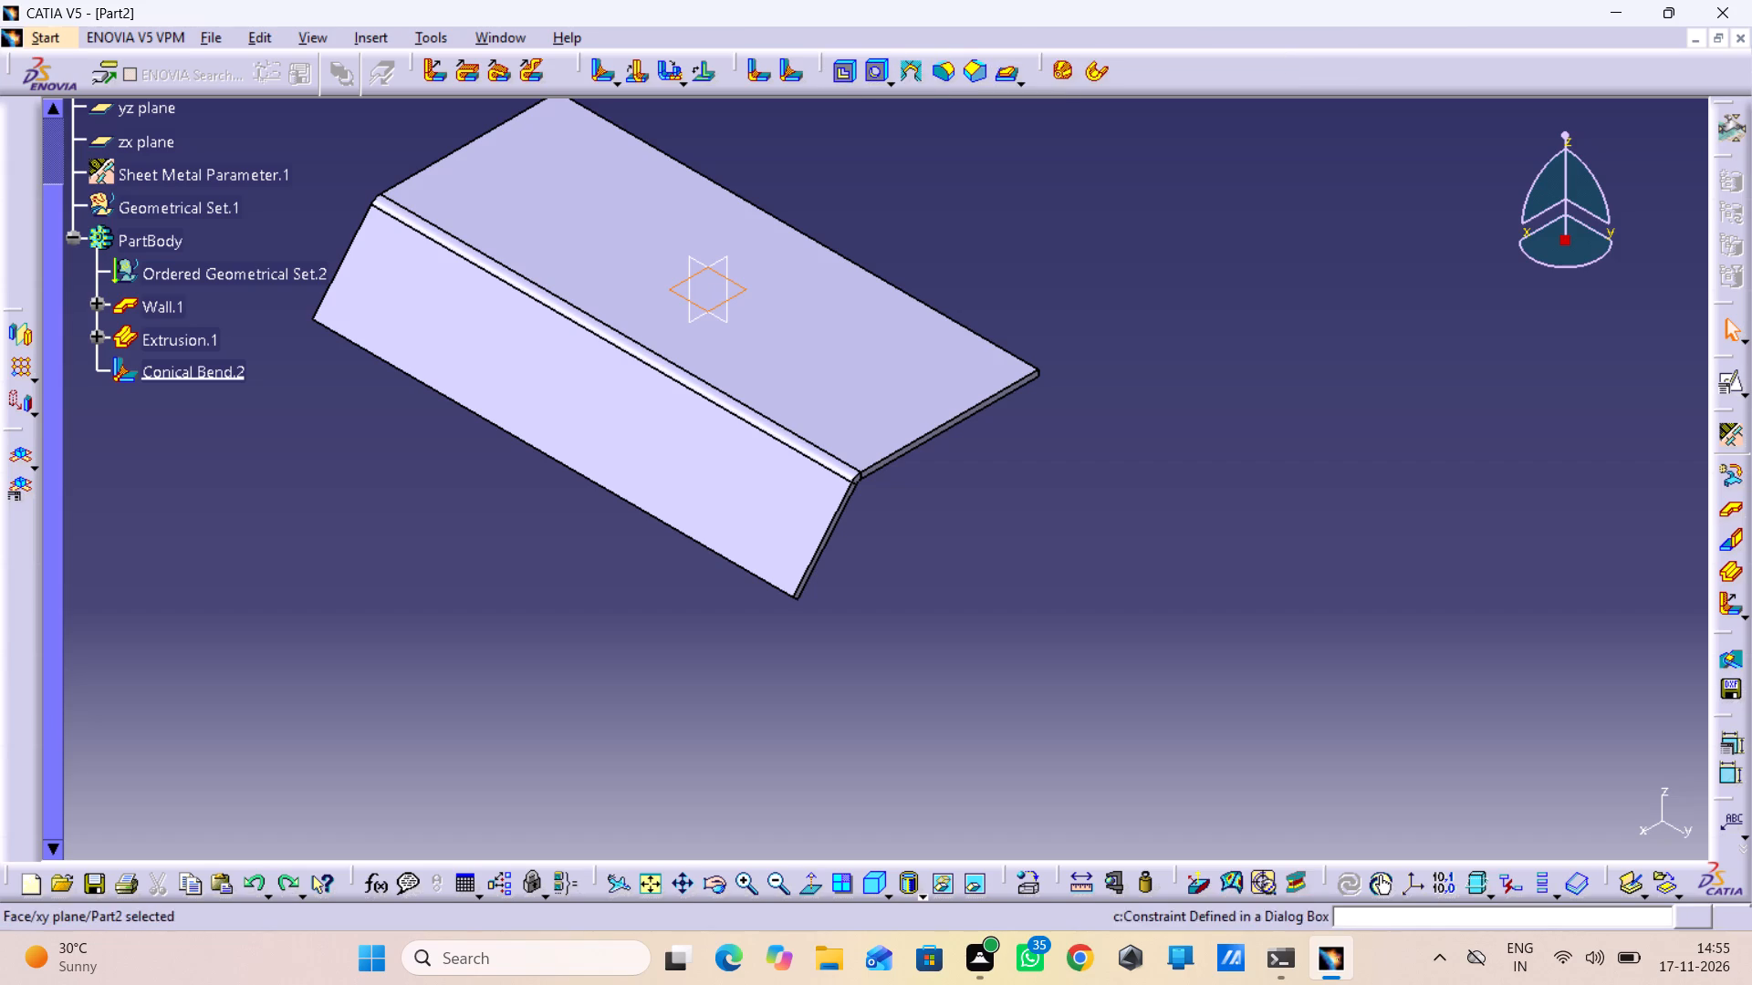
# Detach the Constraints tools and leave them as a floating group beside the compass.
pyautogui.moveTo(1728, 714); pyautogui.dragTo(1501, 212)
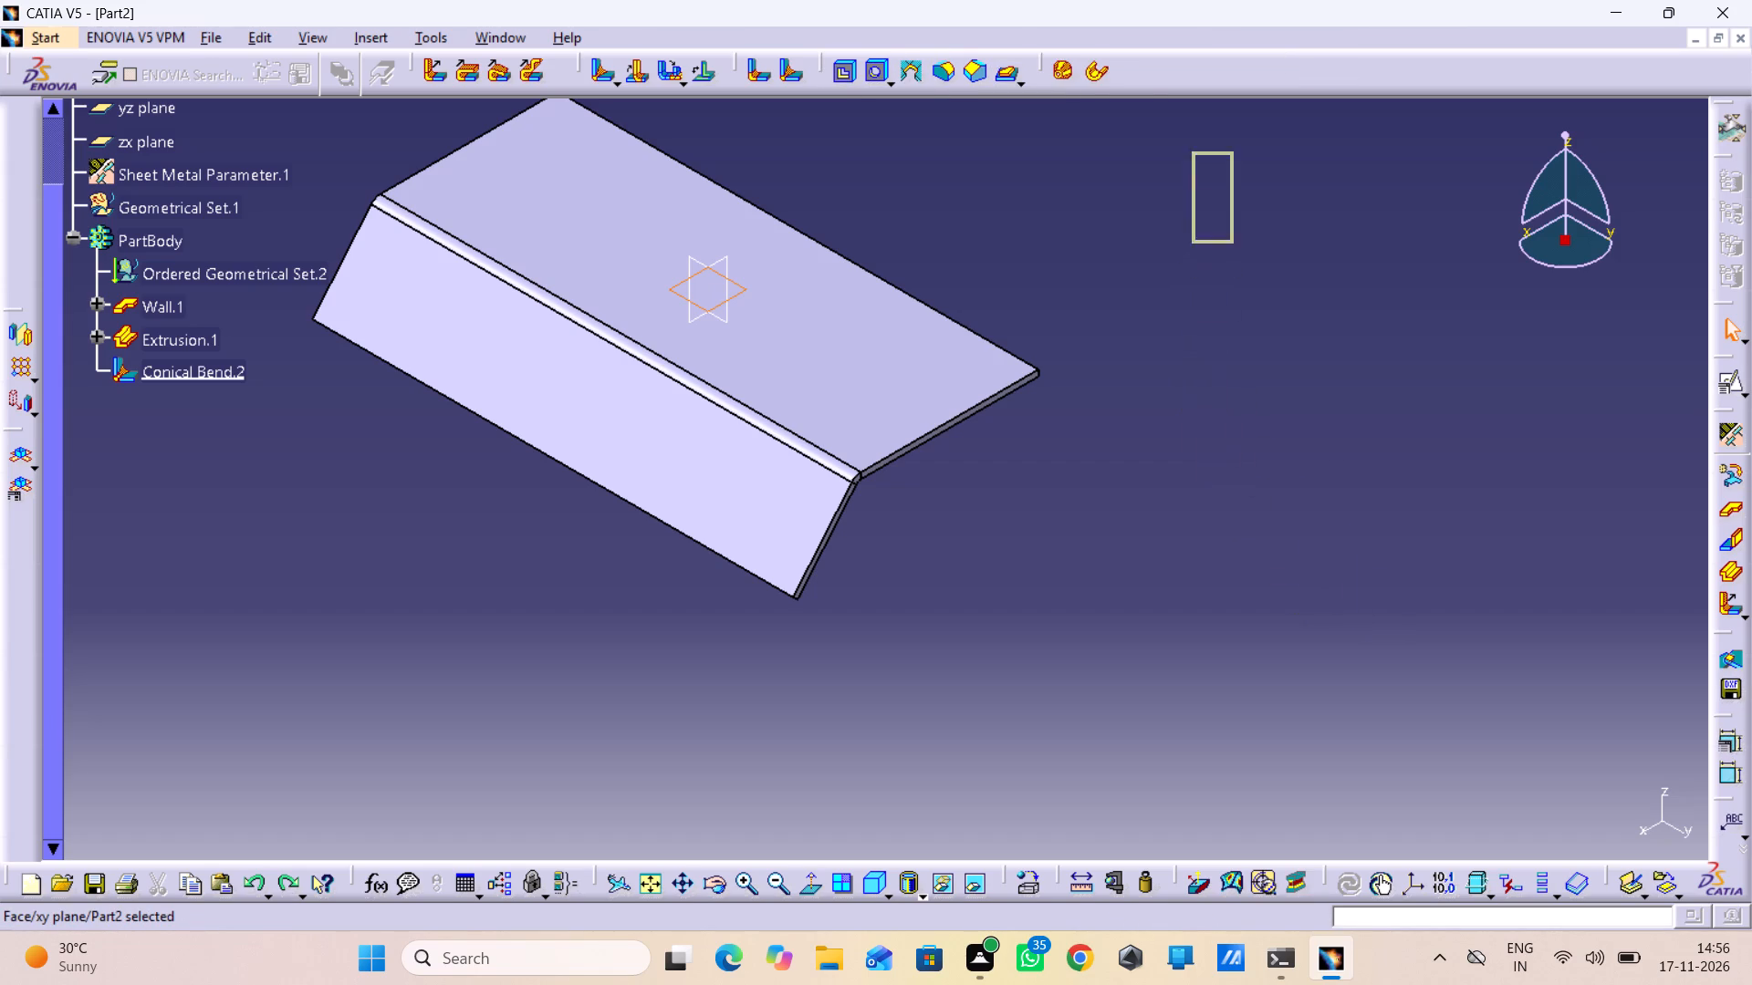
pyautogui.moveTo(1501, 212); pyautogui.dragTo(1486, 128)
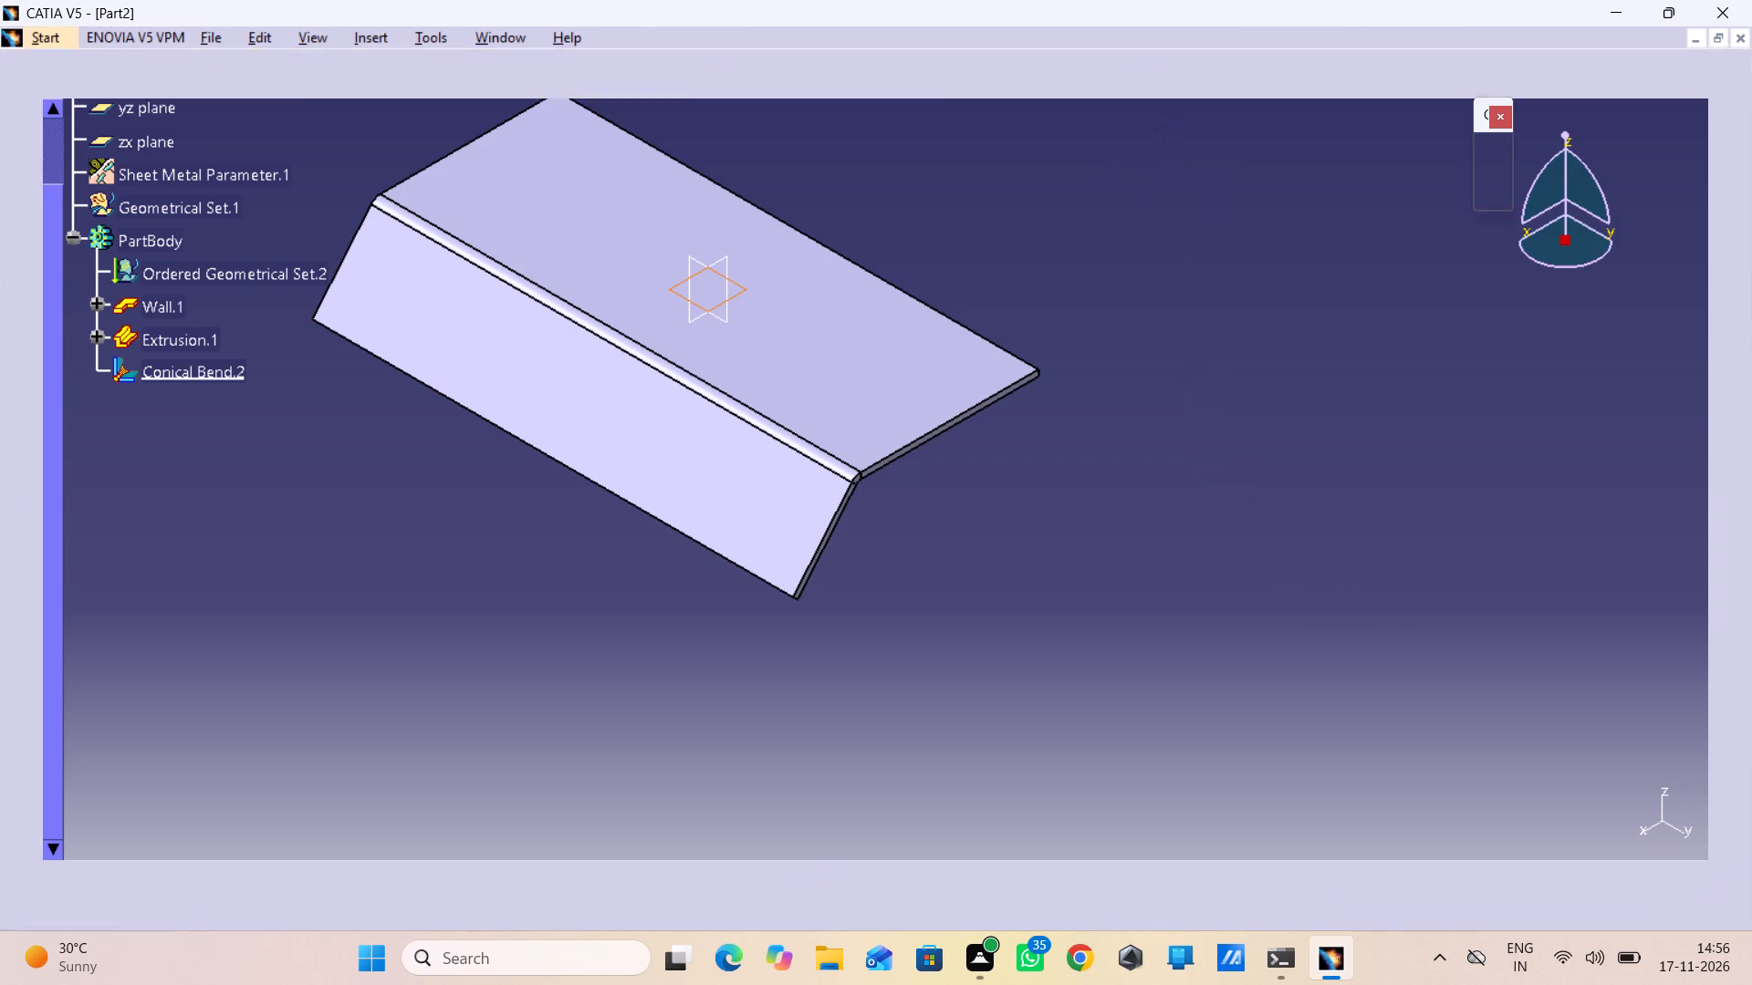
pyautogui.moveTo(1483, 108); pyautogui.dragTo(1453, 140)
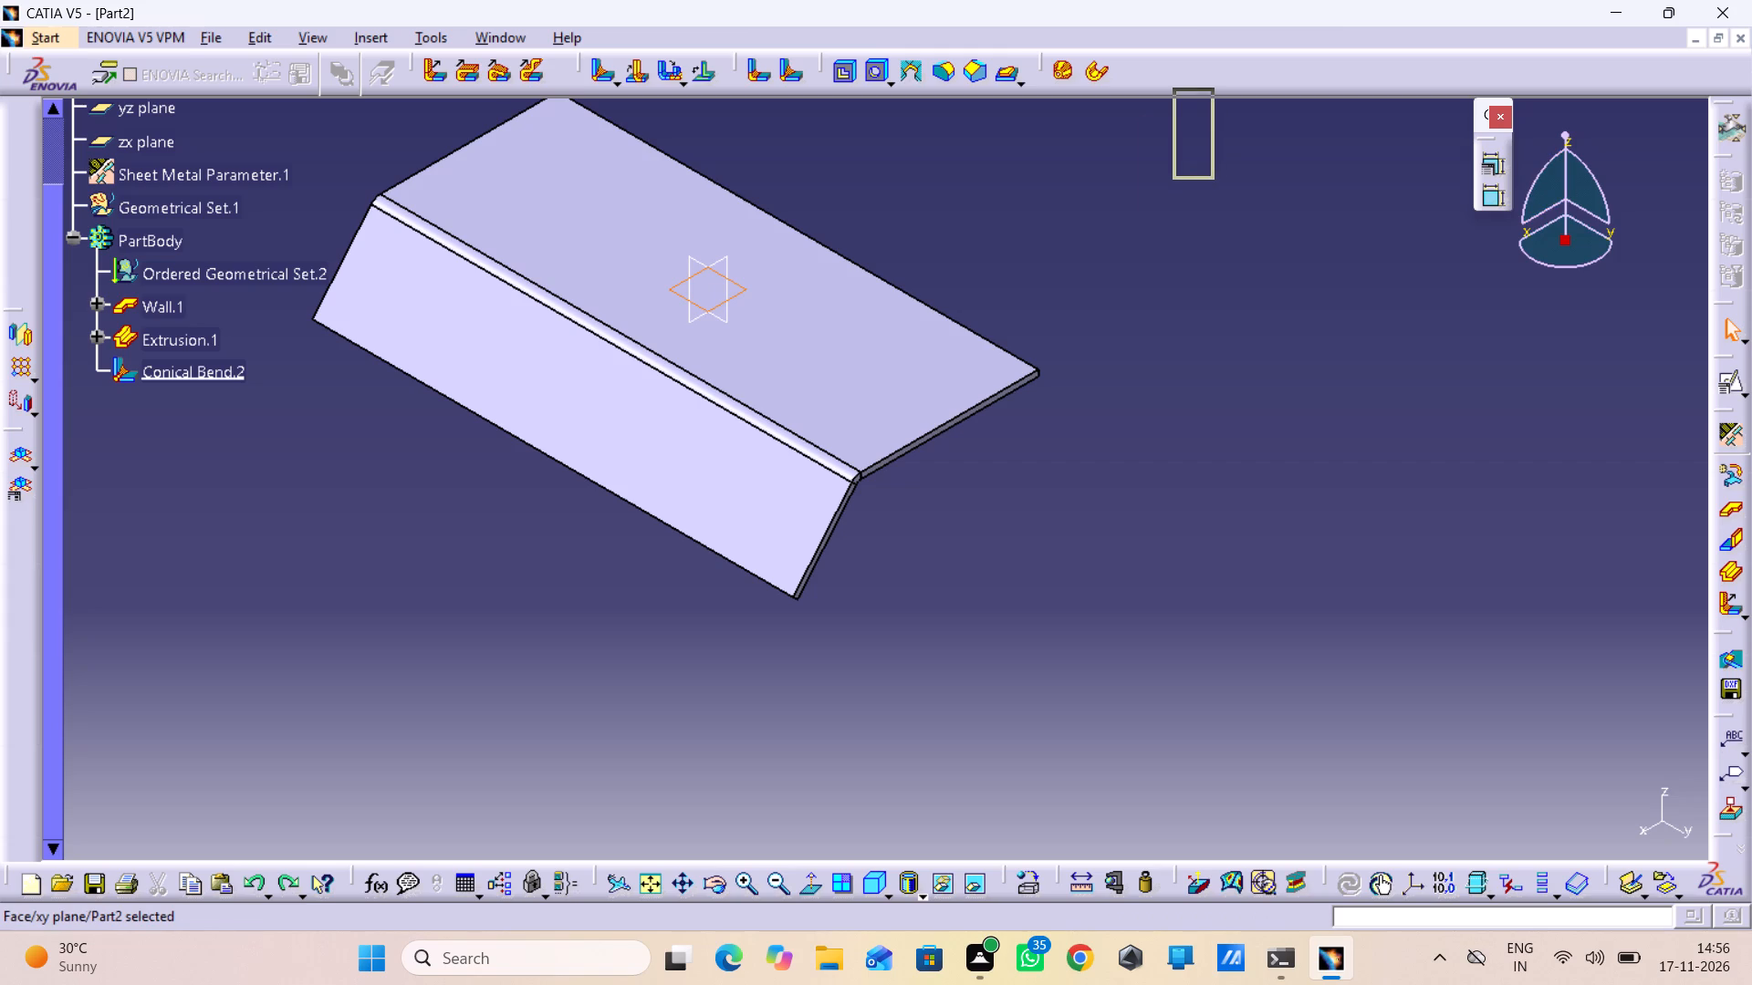
pyautogui.moveTo(1453, 140); pyautogui.dragTo(1410, 165)
pyautogui.moveTo(1434, 177); pyautogui.dragTo(1466, 80)
pyautogui.moveTo(1441, 113); pyautogui.dragTo(1427, 191)
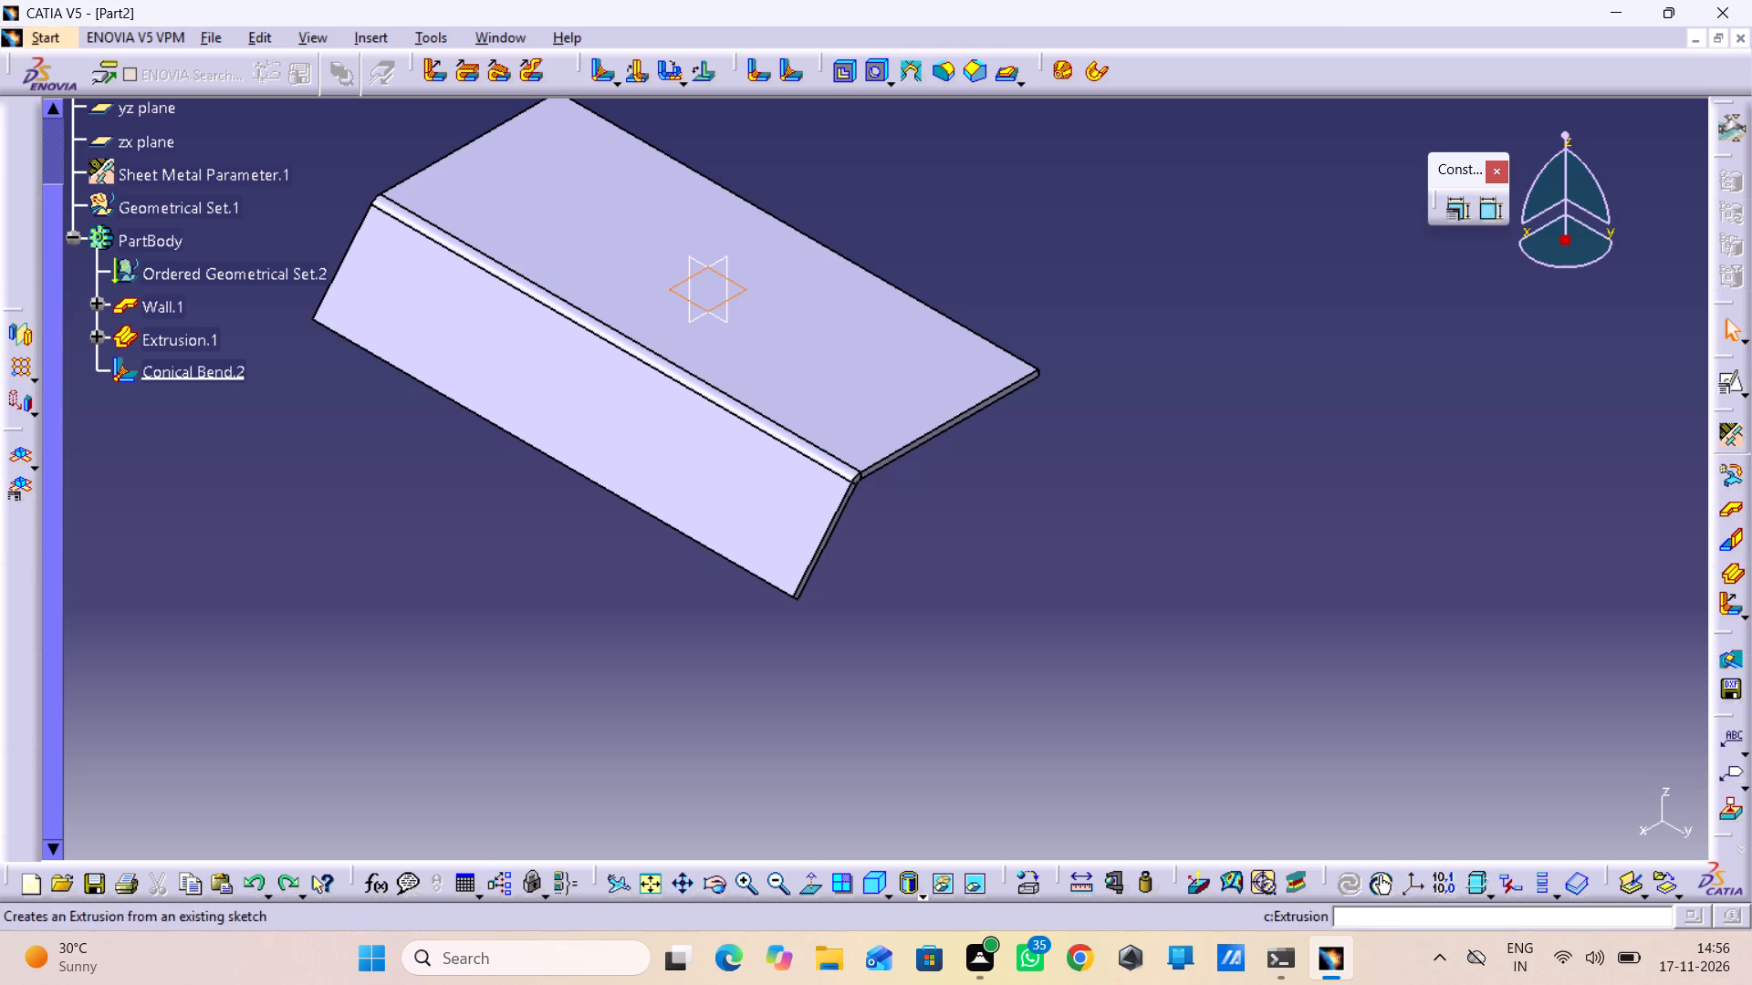
# Detach the Point, Line and Plane reference tools as a floating group, putting the two-tool group pulled out with them back in its dock.
pyautogui.moveTo(1720, 634); pyautogui.dragTo(1485, 456)
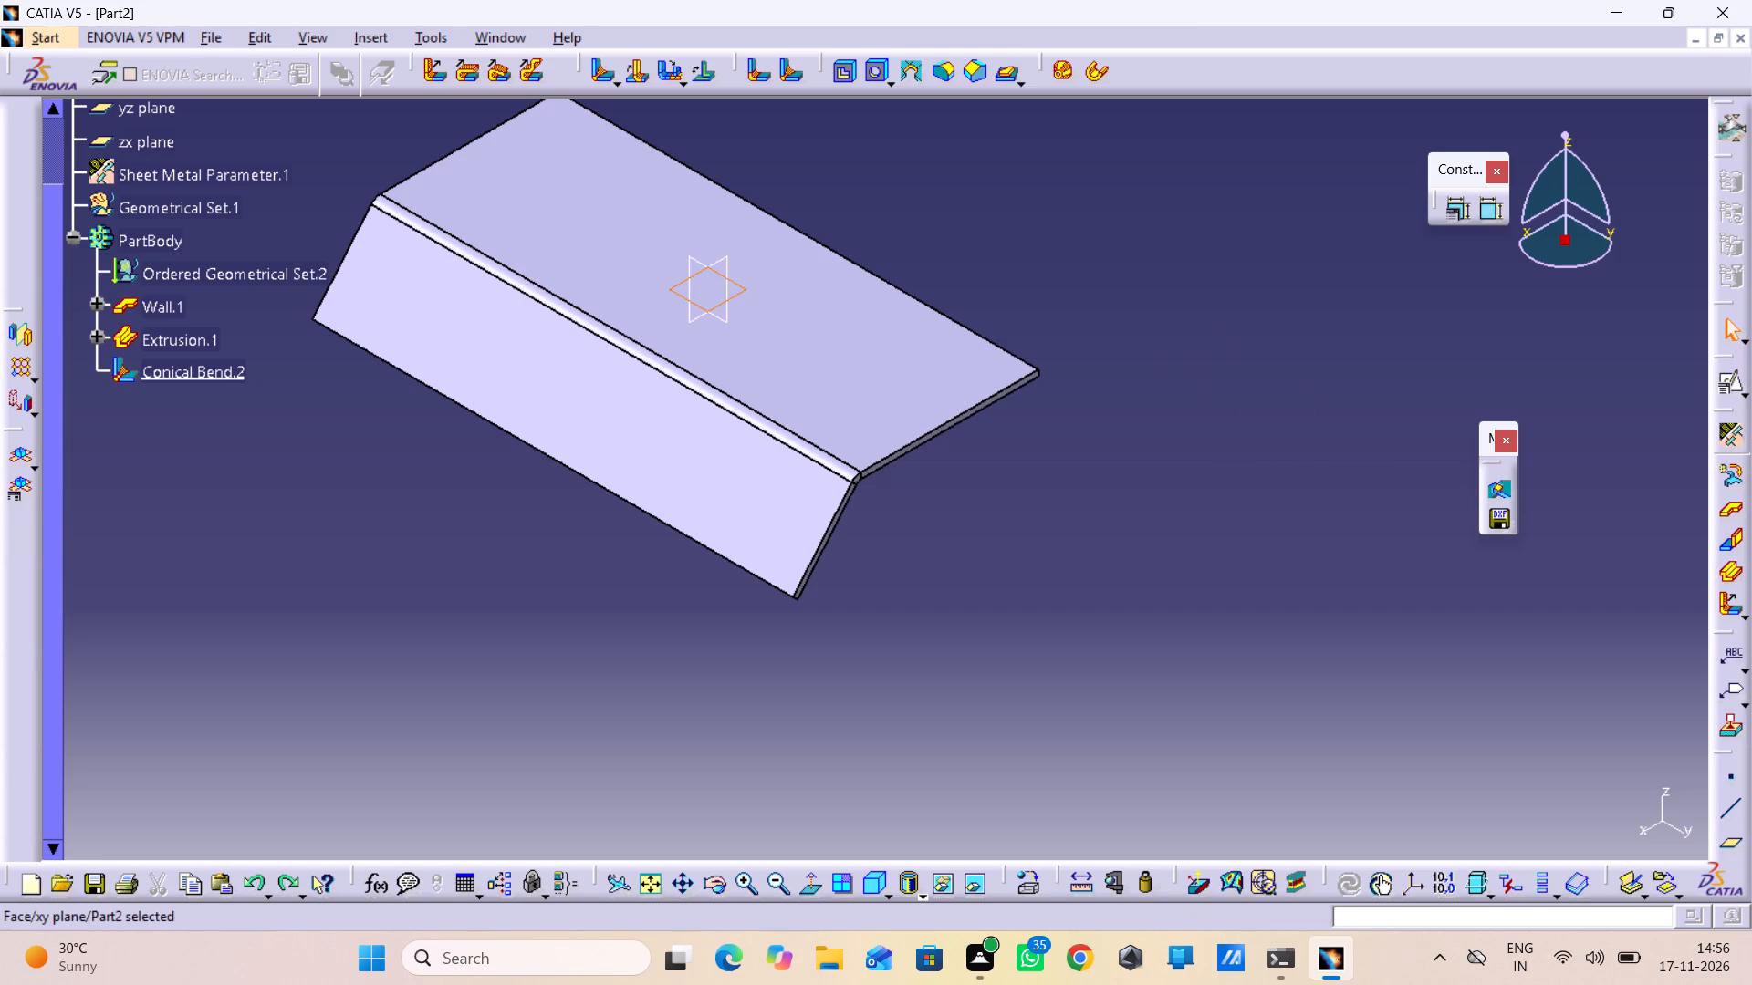
pyautogui.moveTo(1731, 757); pyautogui.dragTo(1516, 730)
pyautogui.moveTo(1483, 427); pyautogui.dragTo(1589, 579)
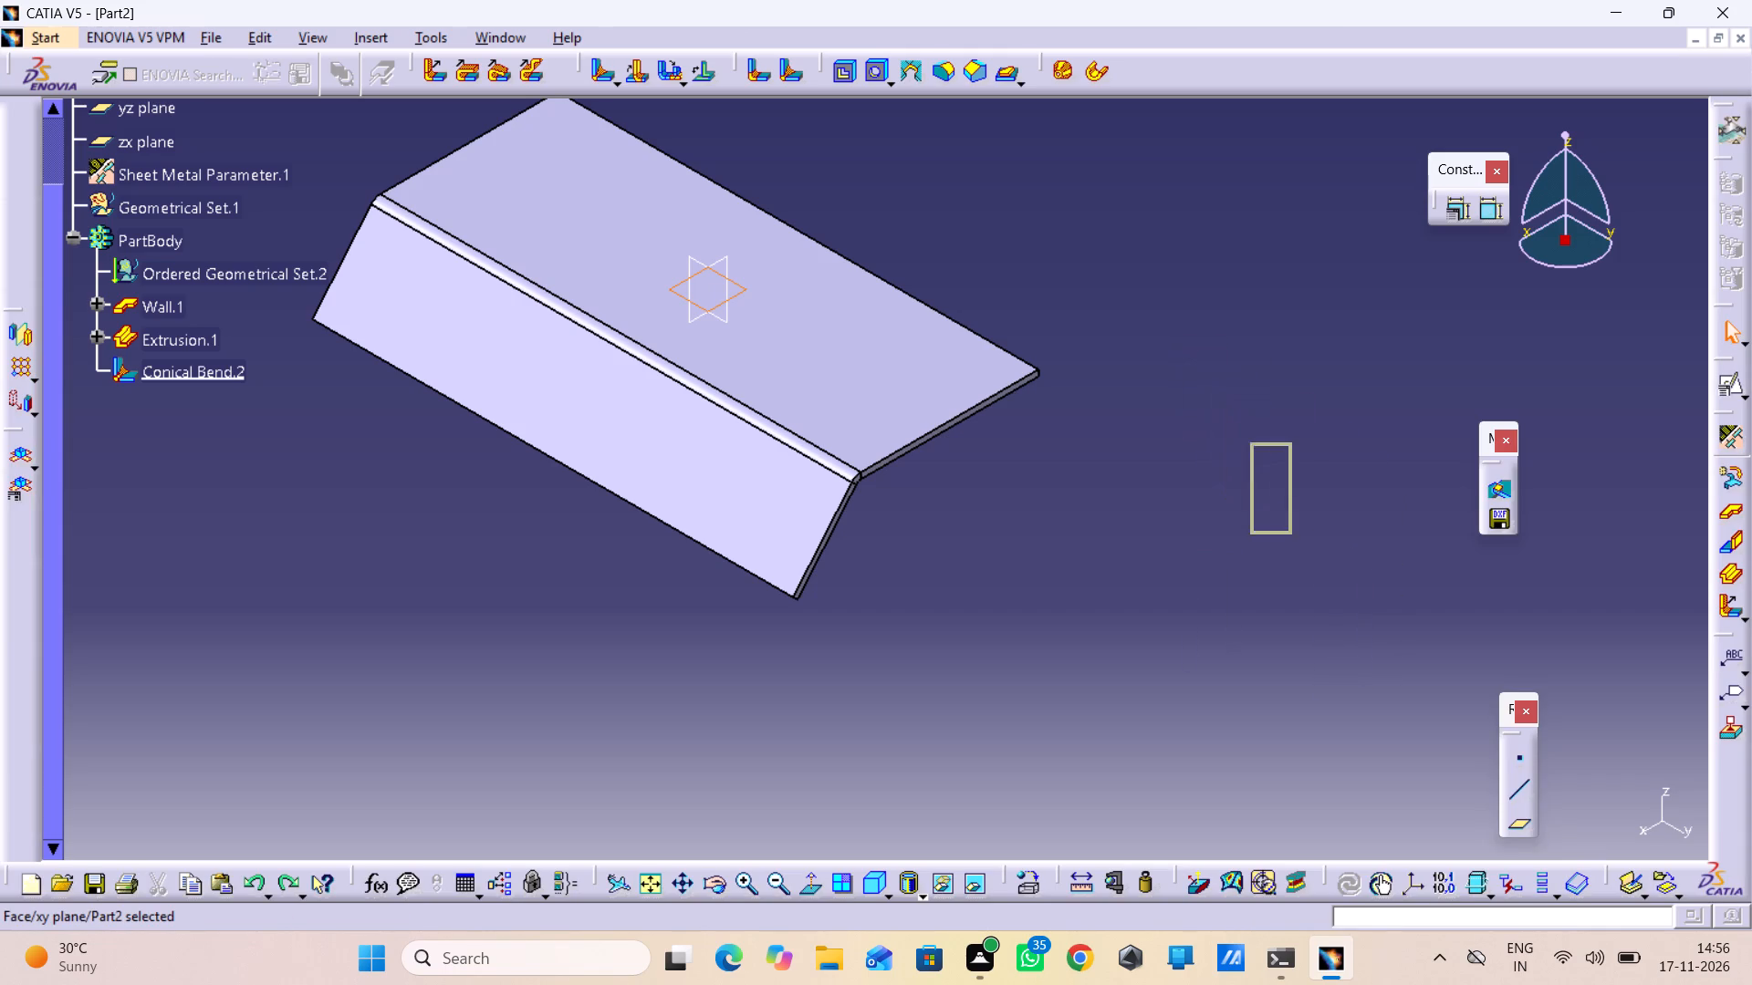
pyautogui.moveTo(1589, 579); pyautogui.dragTo(1724, 780)
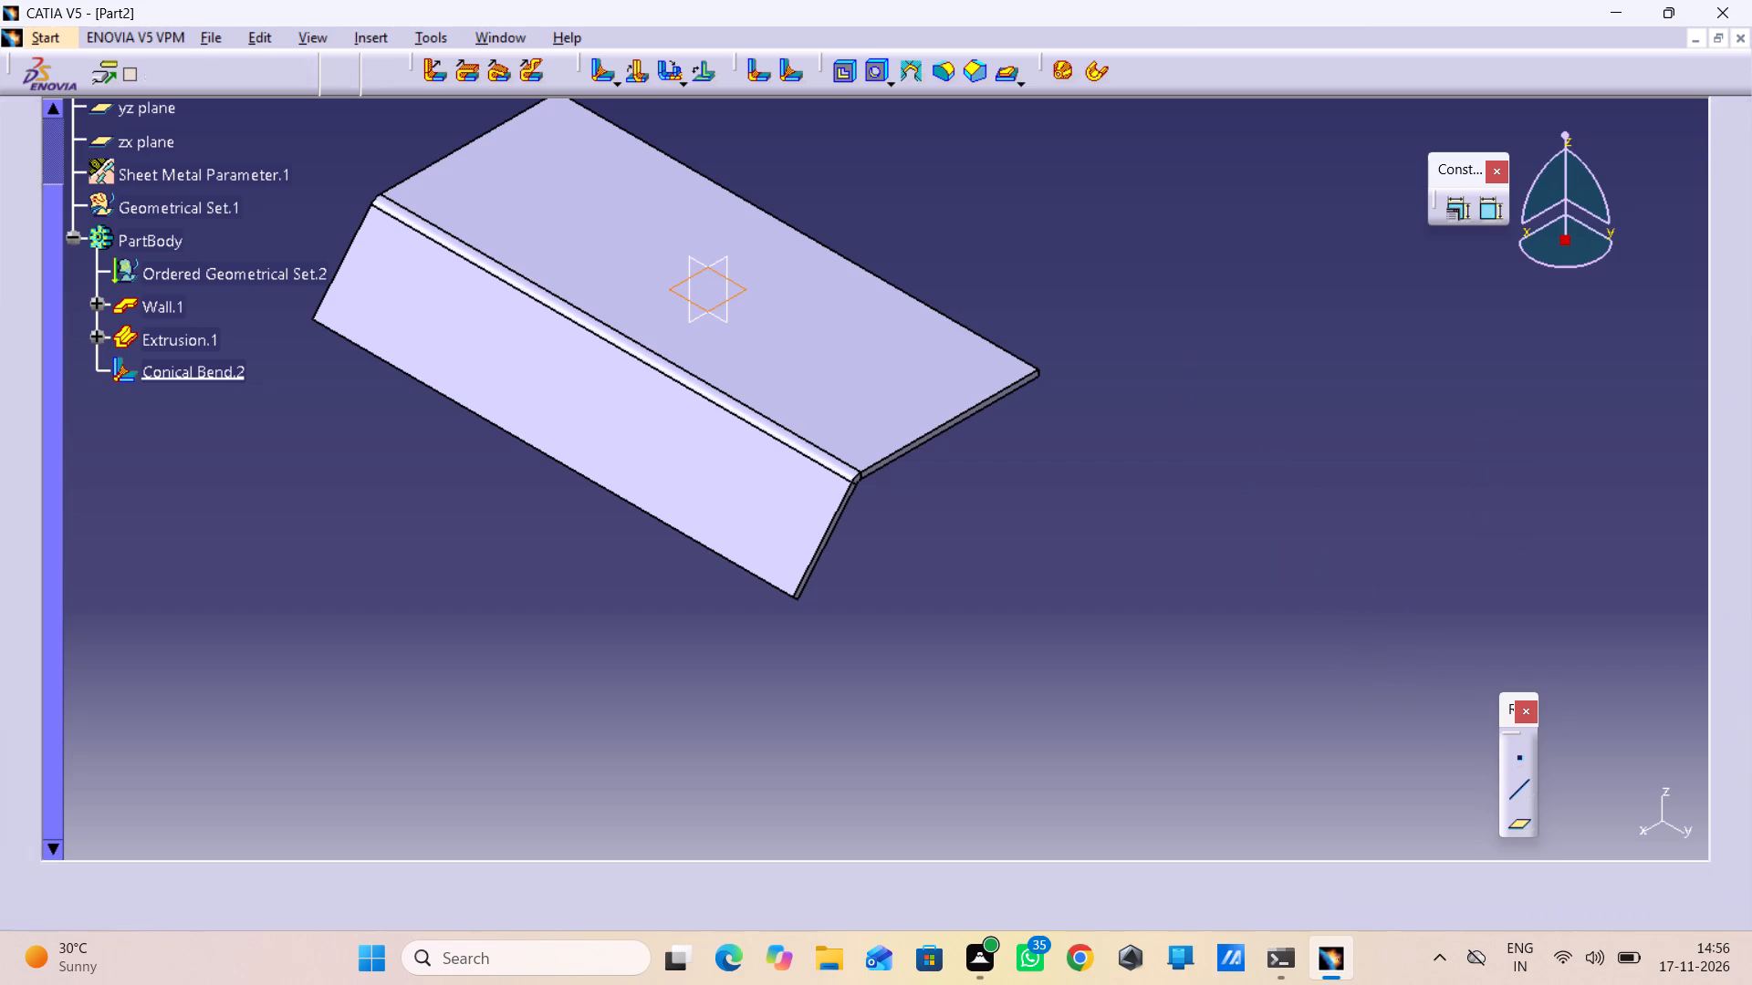
pyautogui.moveTo(1716, 778); pyautogui.dragTo(1736, 744)
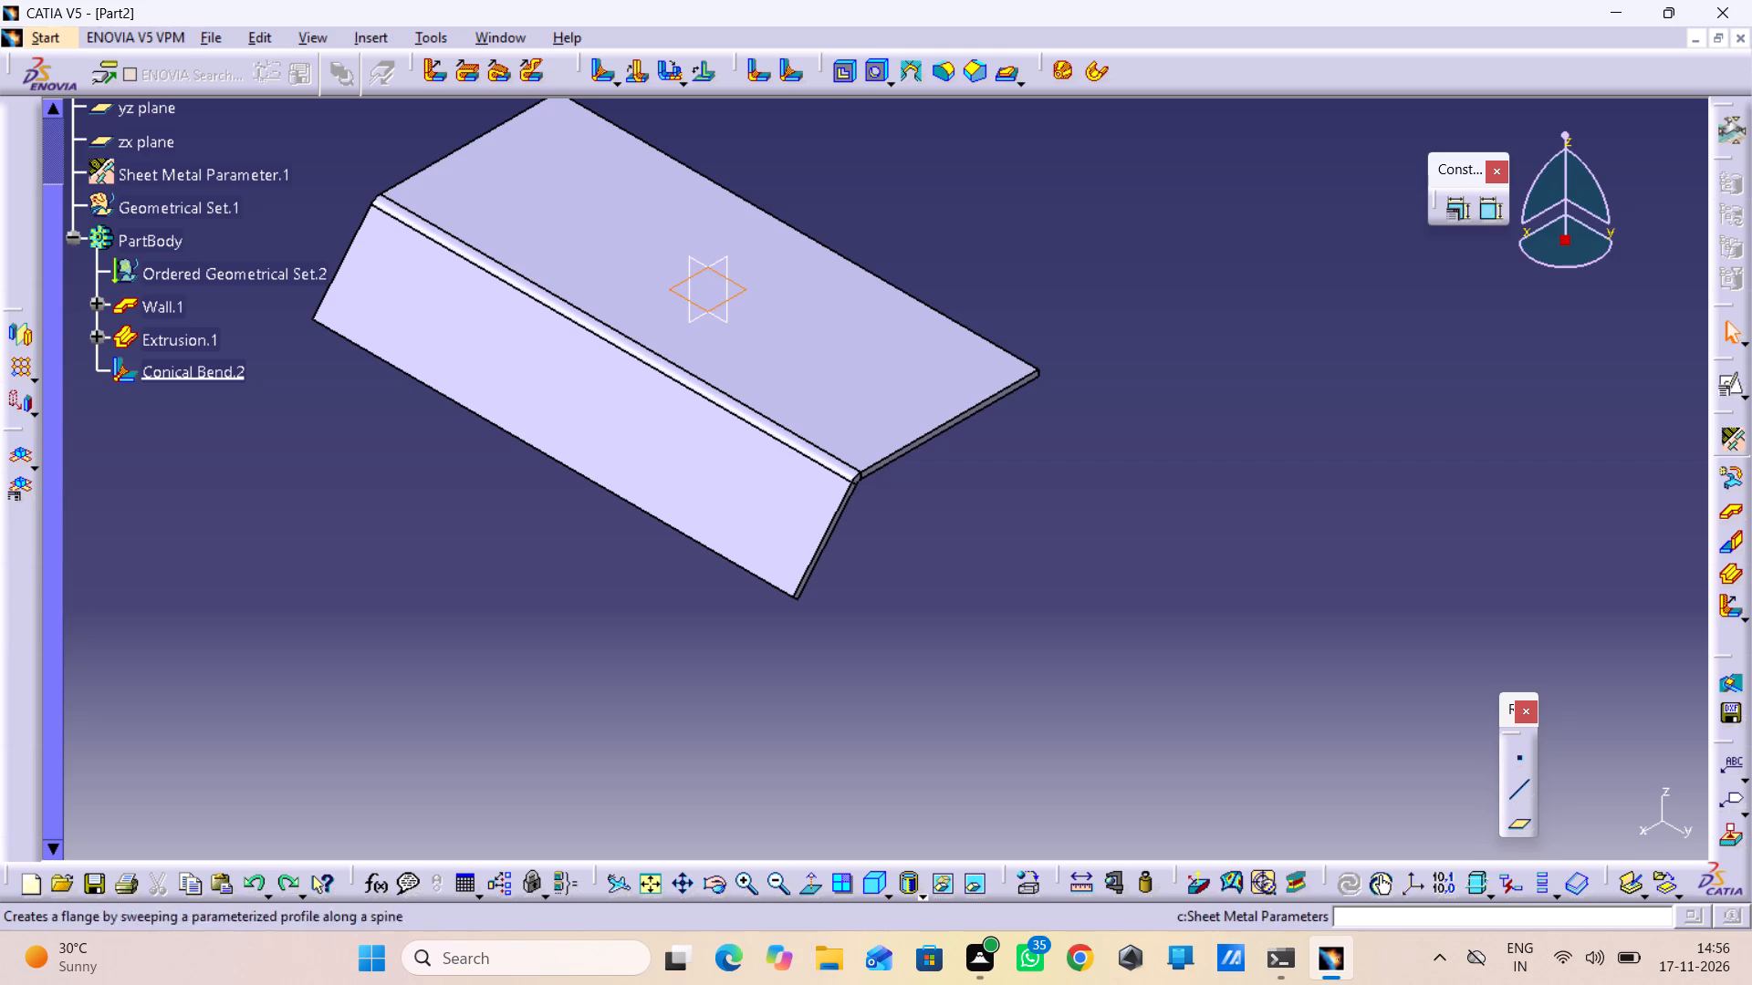
# Dock the Sheet Metal Parameters and wall tools in the same row, directly beside the Hopper and rolled wall tools.
pyautogui.moveTo(1720, 418); pyautogui.dragTo(1382, 47)
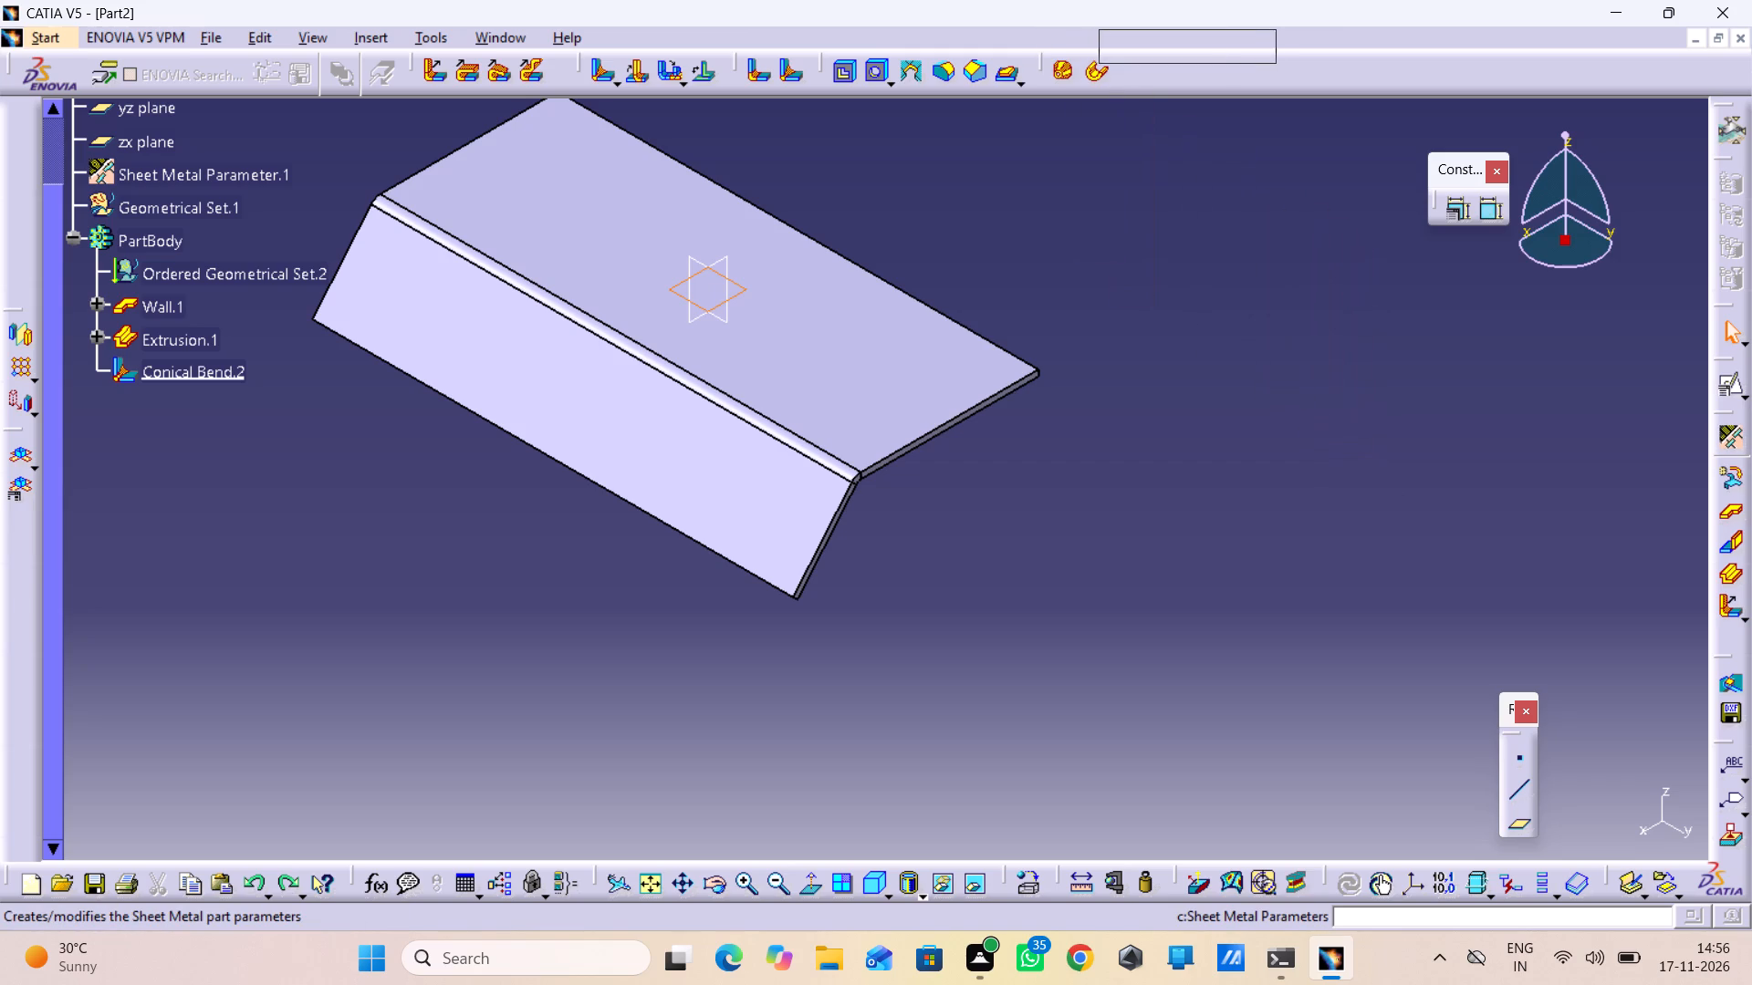
pyautogui.moveTo(1382, 47); pyautogui.dragTo(1400, 65)
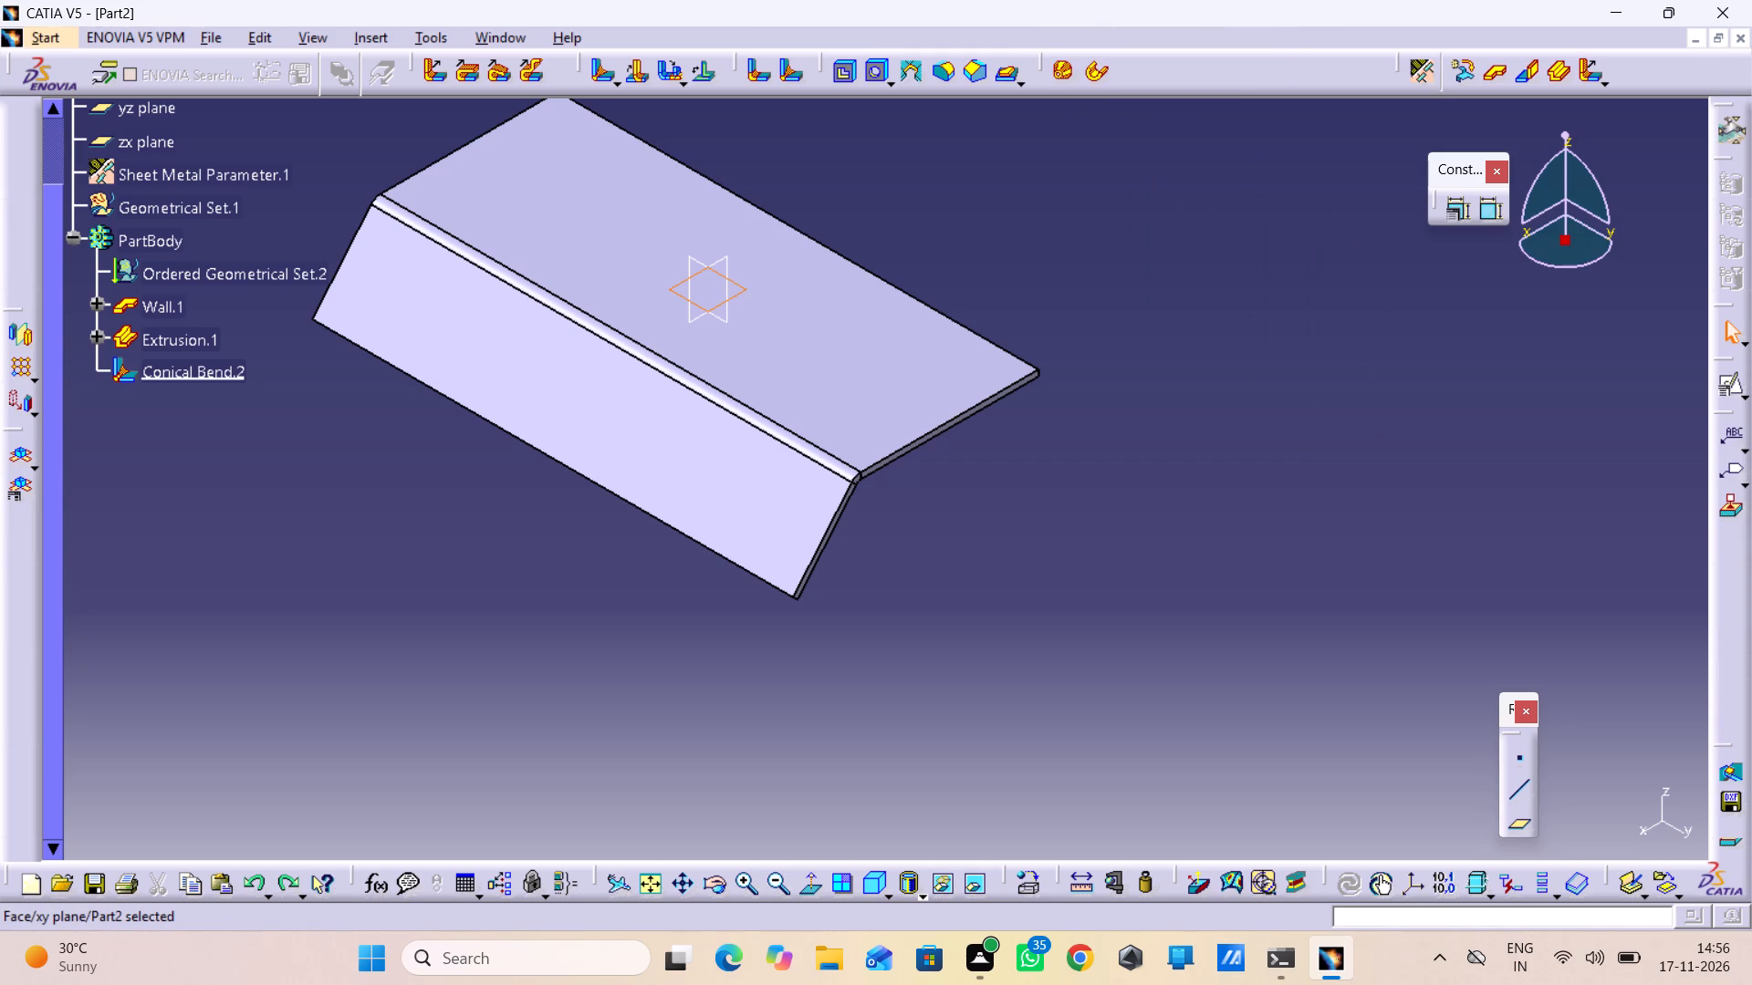
pyautogui.moveTo(1396, 68); pyautogui.dragTo(1346, 93)
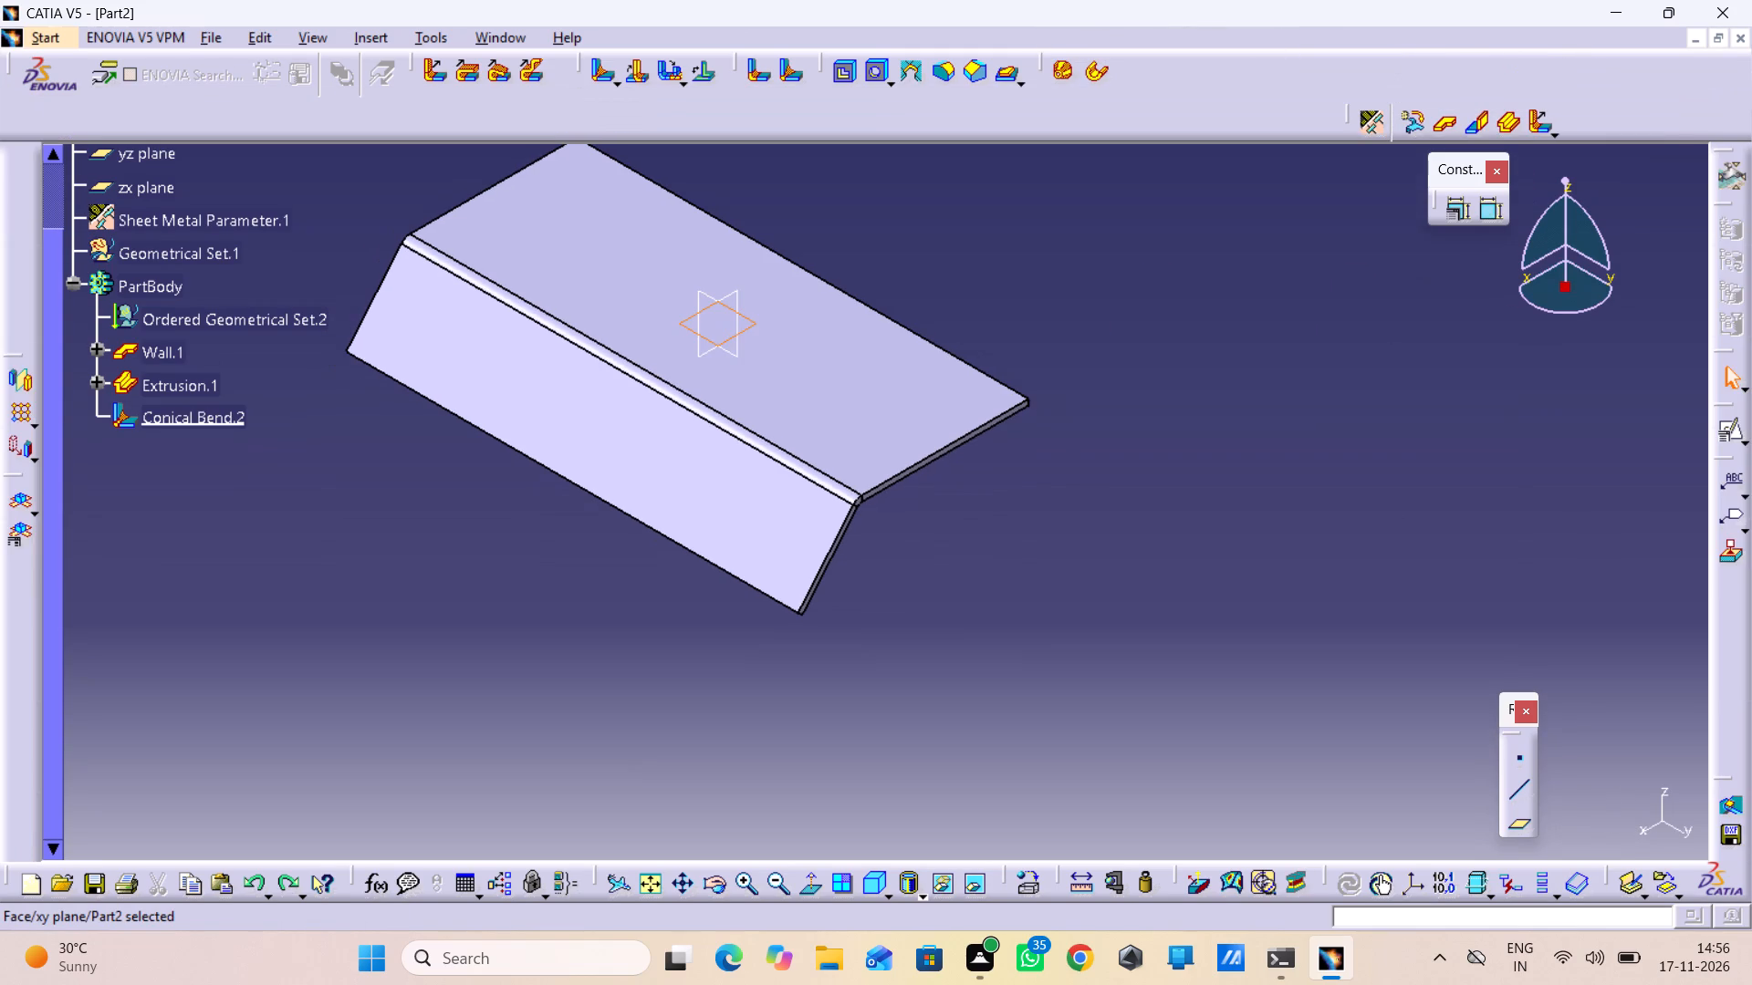
pyautogui.moveTo(1355, 119); pyautogui.dragTo(1277, 68)
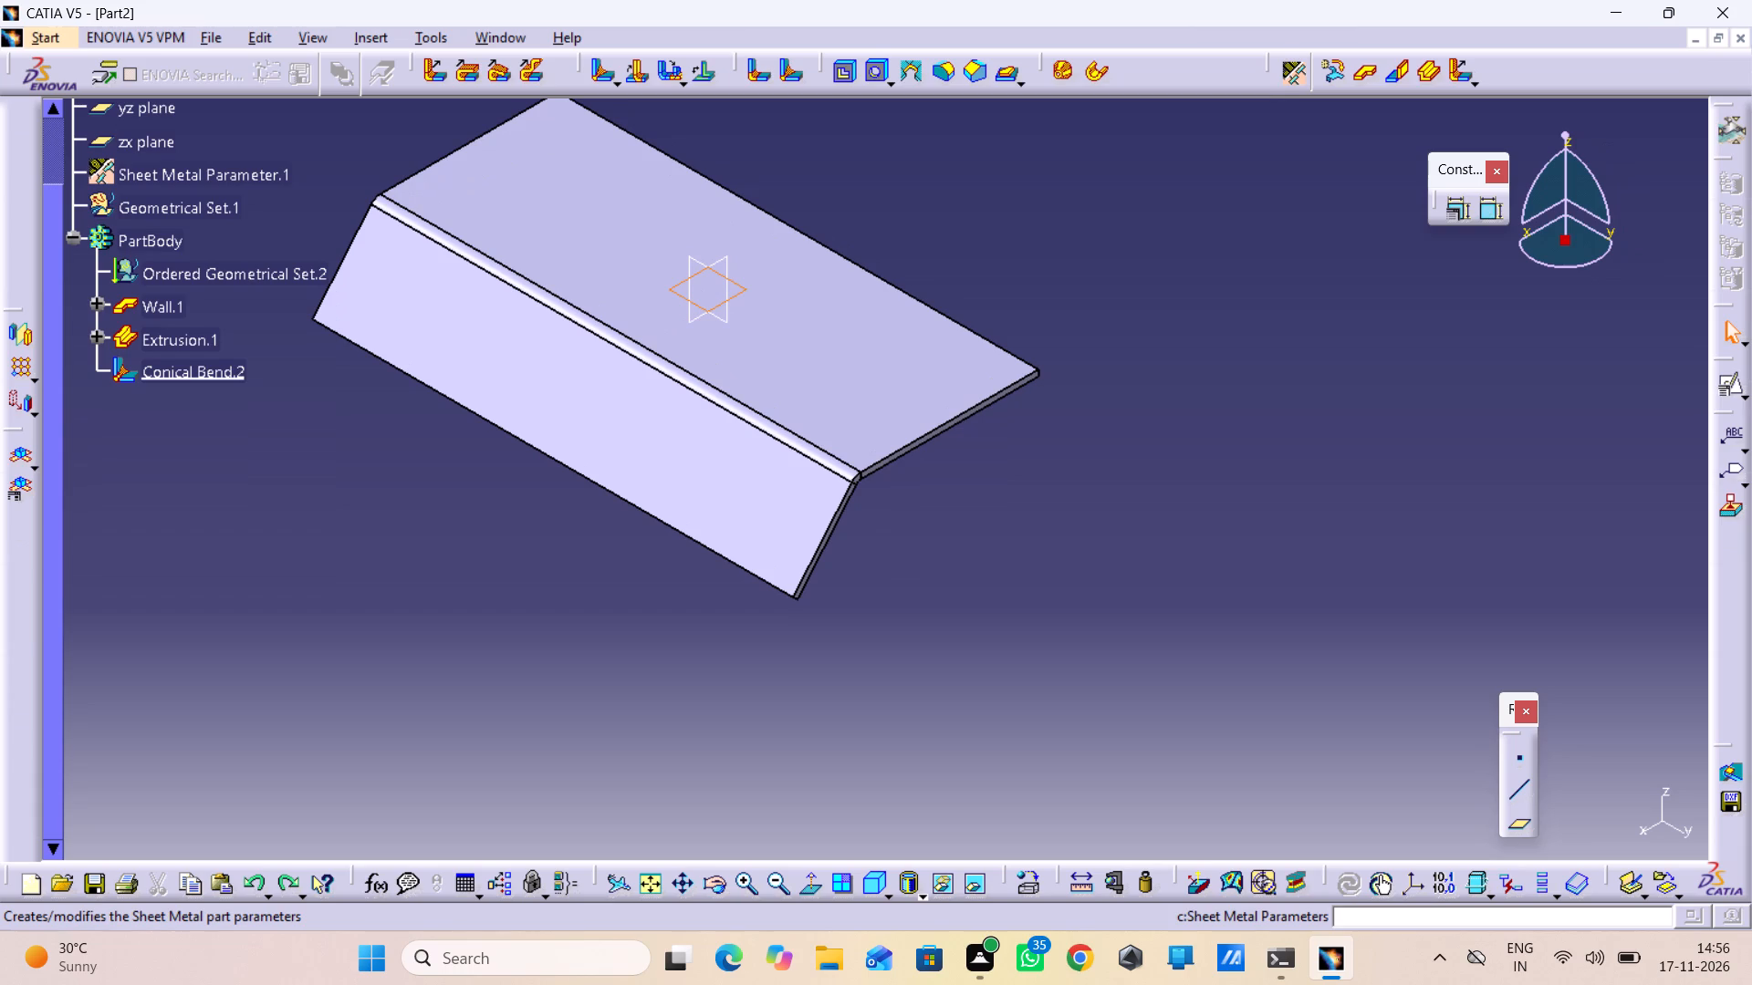
pyautogui.moveTo(1272, 63); pyautogui.dragTo(1156, 60)
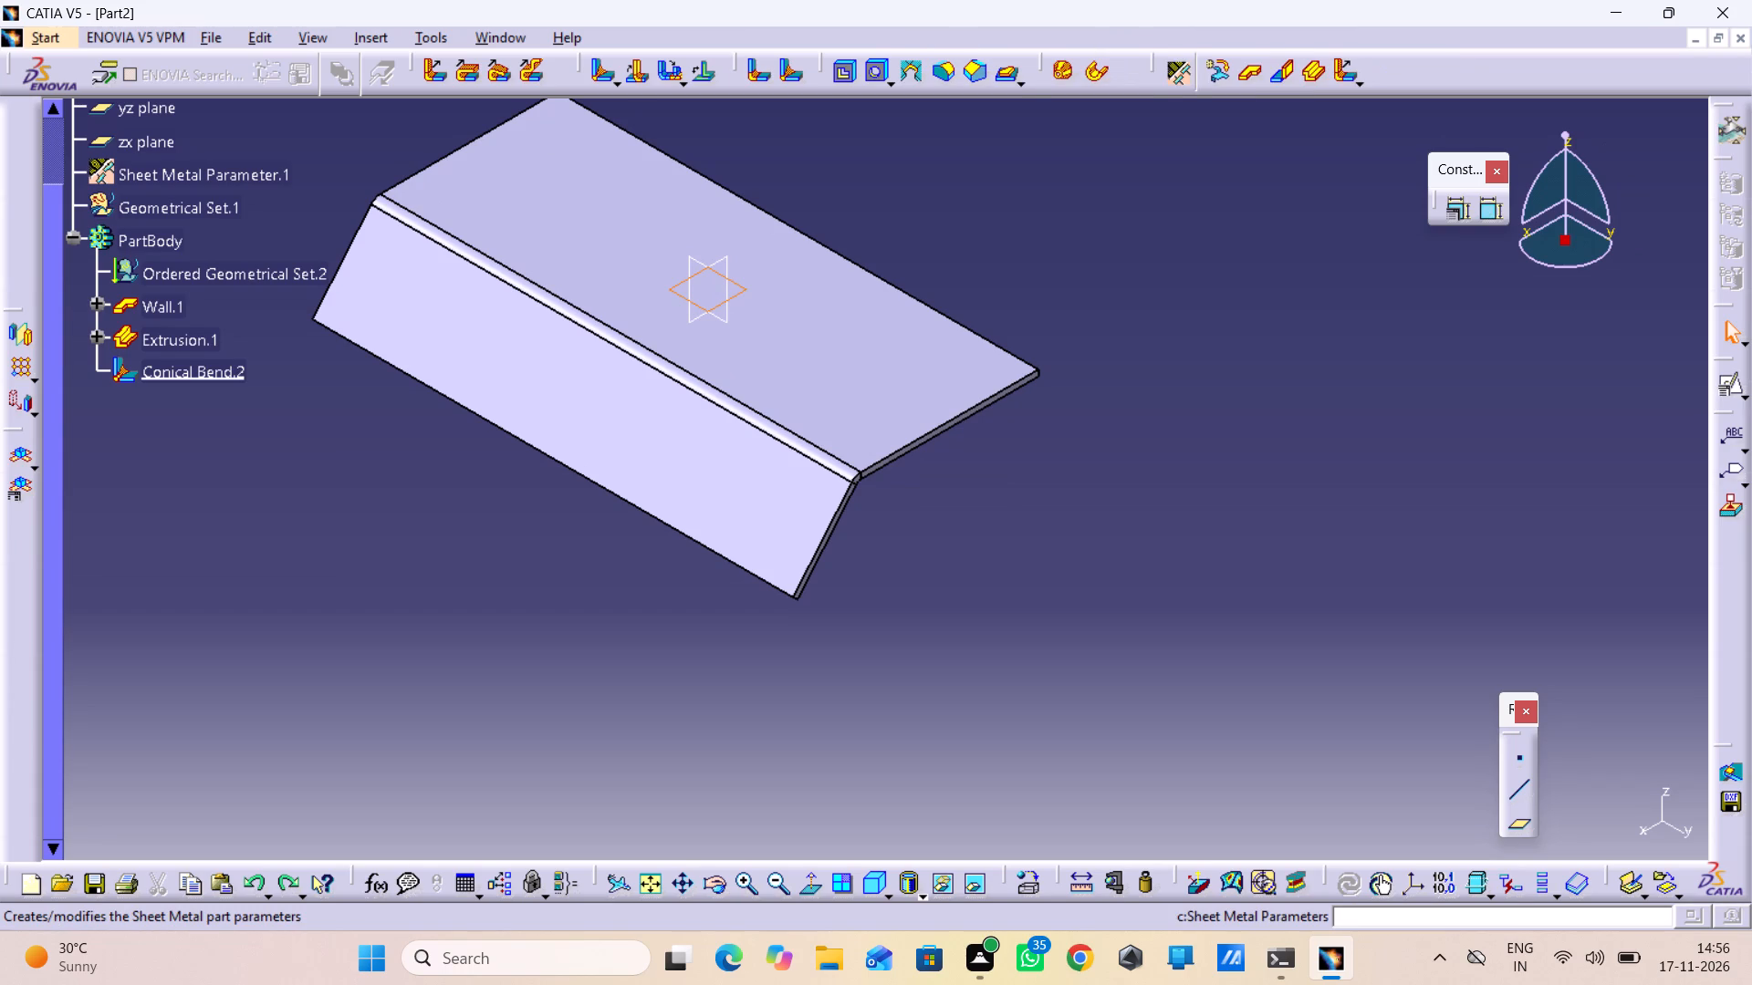
pyautogui.moveTo(1156, 61); pyautogui.dragTo(1093, 73)
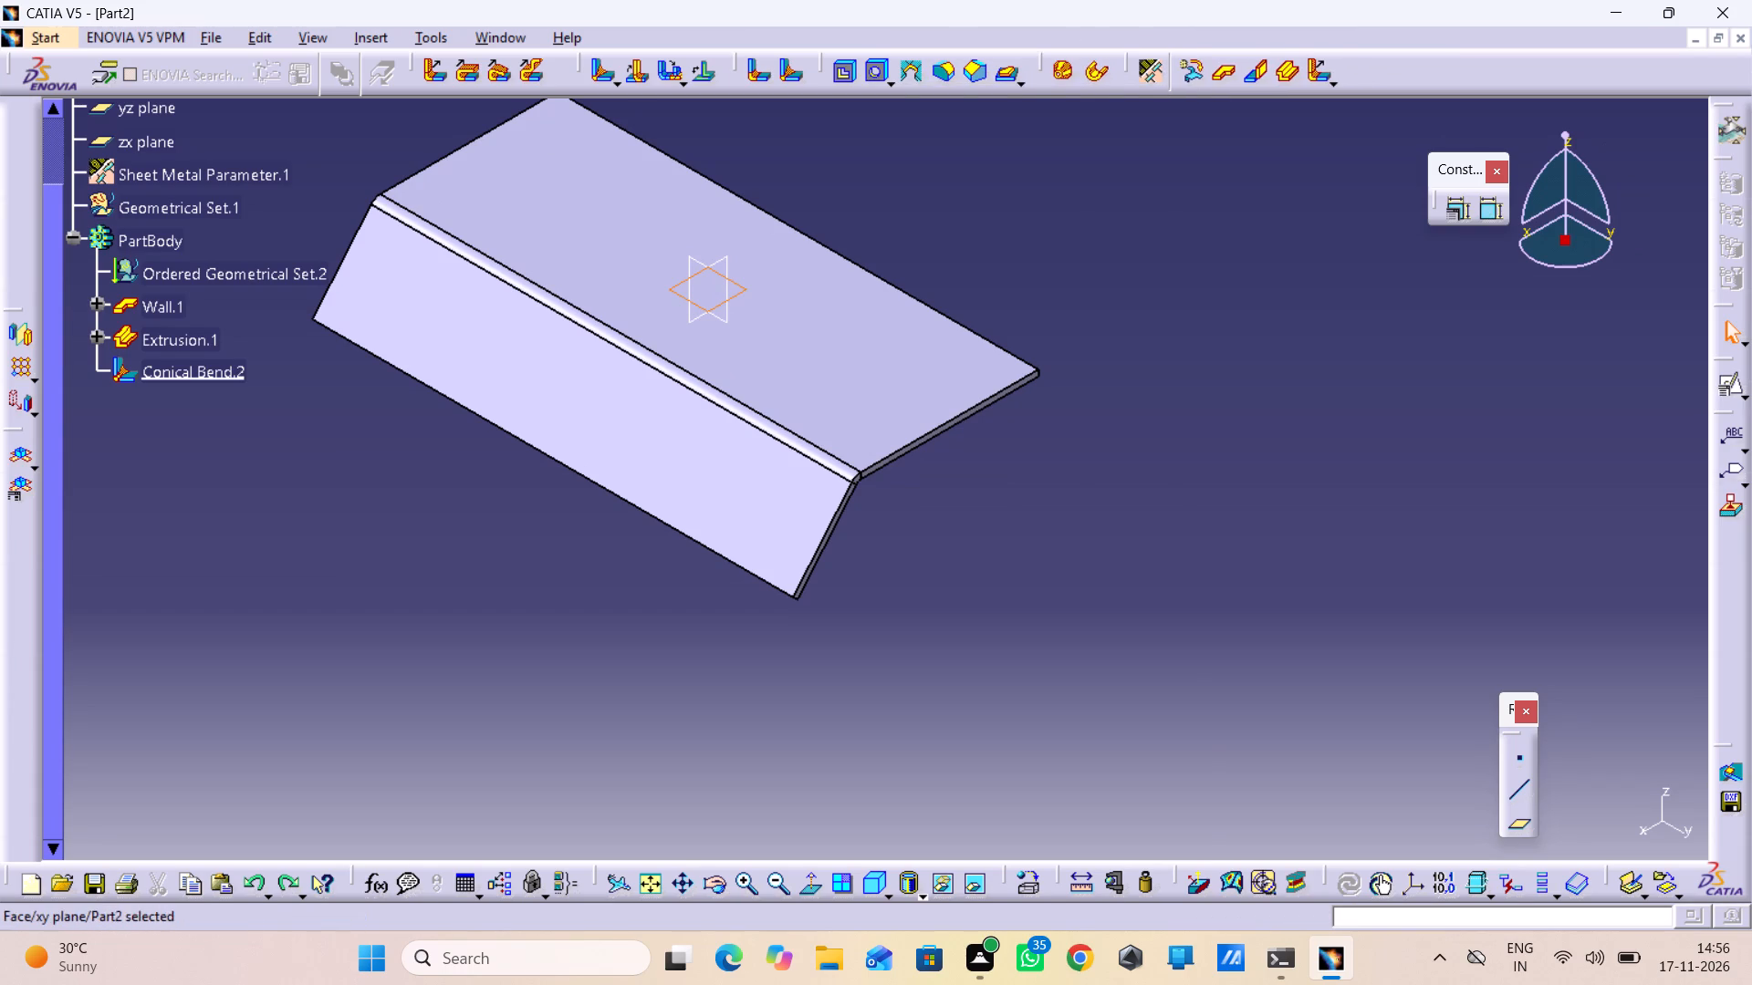
# Redock the floating Point, Line and Plane reference tools between the annotation tools and the two-tool save group.
pyautogui.moveTo(1507, 706); pyautogui.dragTo(1751, 831)
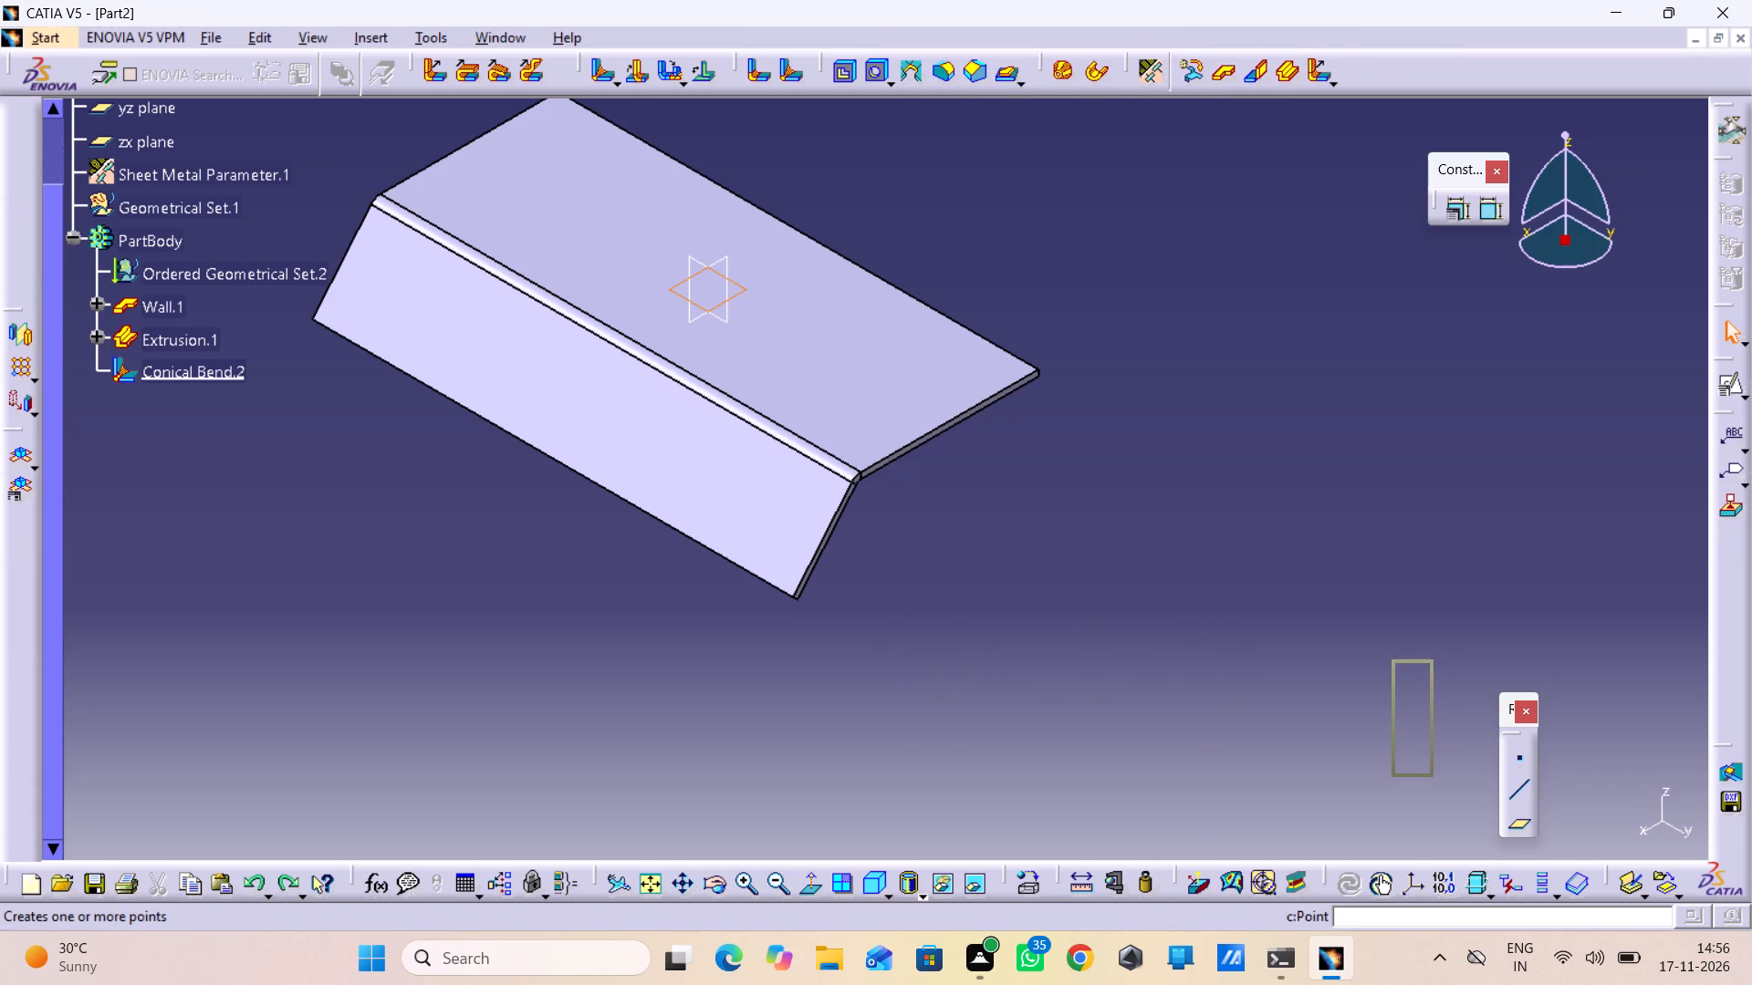
pyautogui.moveTo(1751, 831); pyautogui.dragTo(1722, 596)
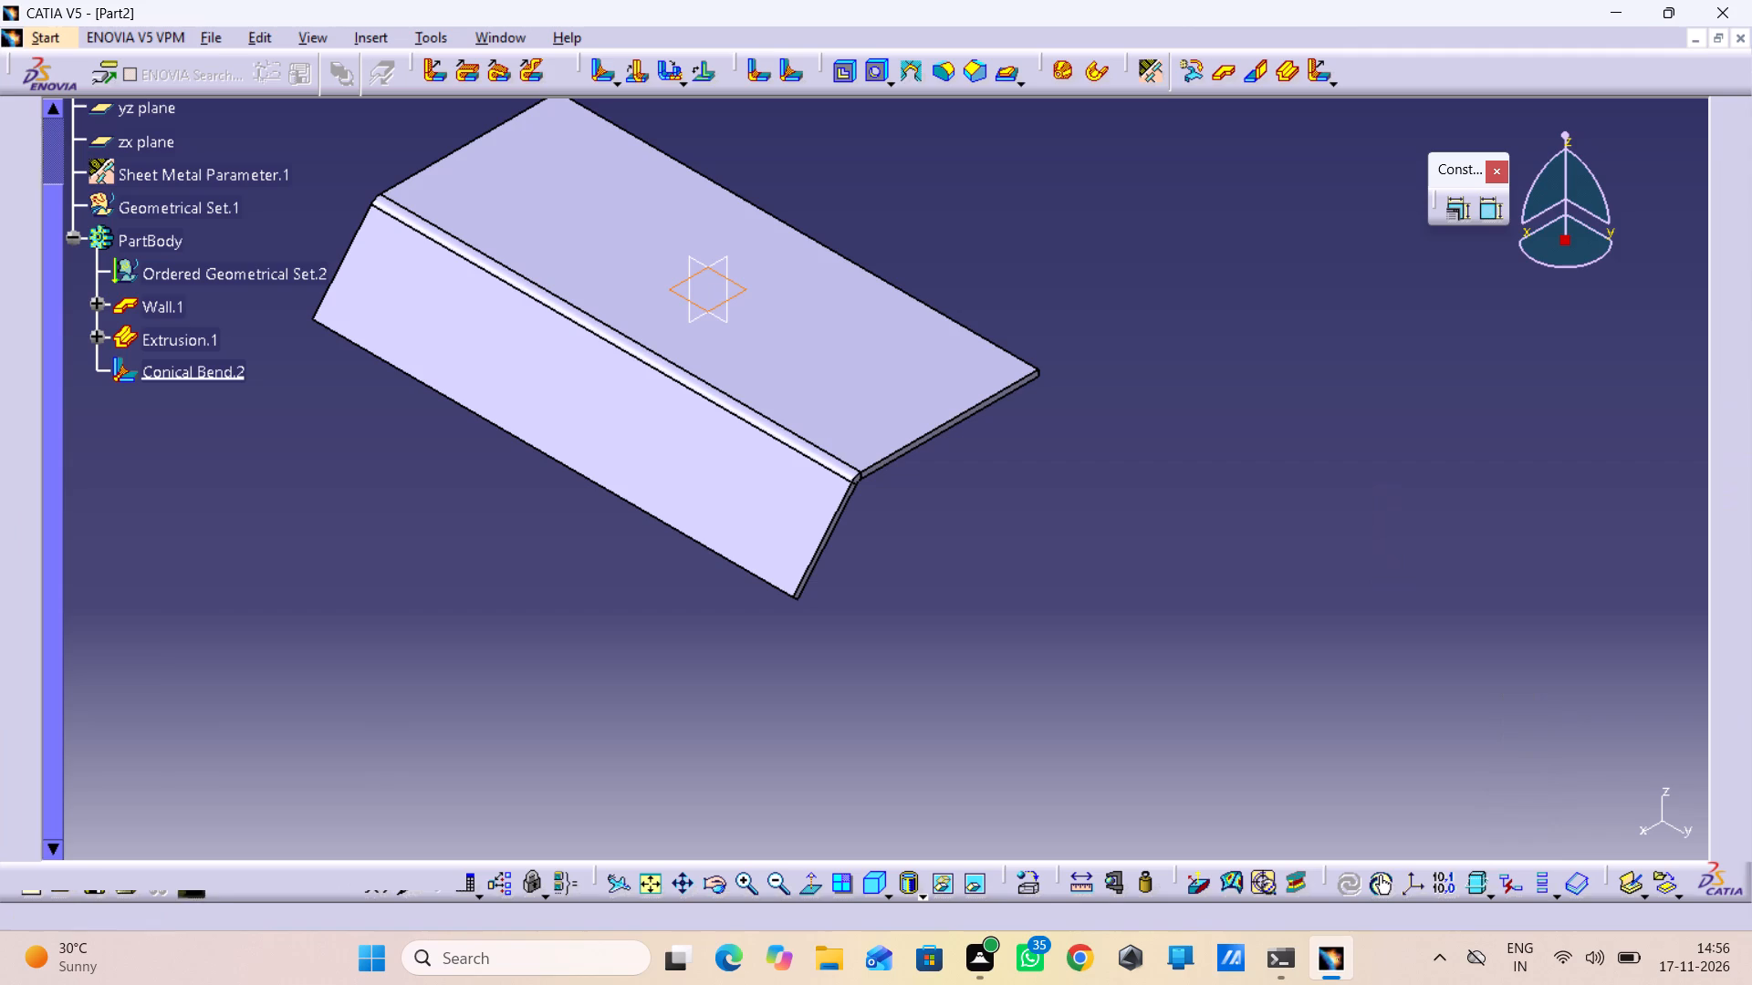
pyautogui.moveTo(1720, 616); pyautogui.dragTo(1720, 553)
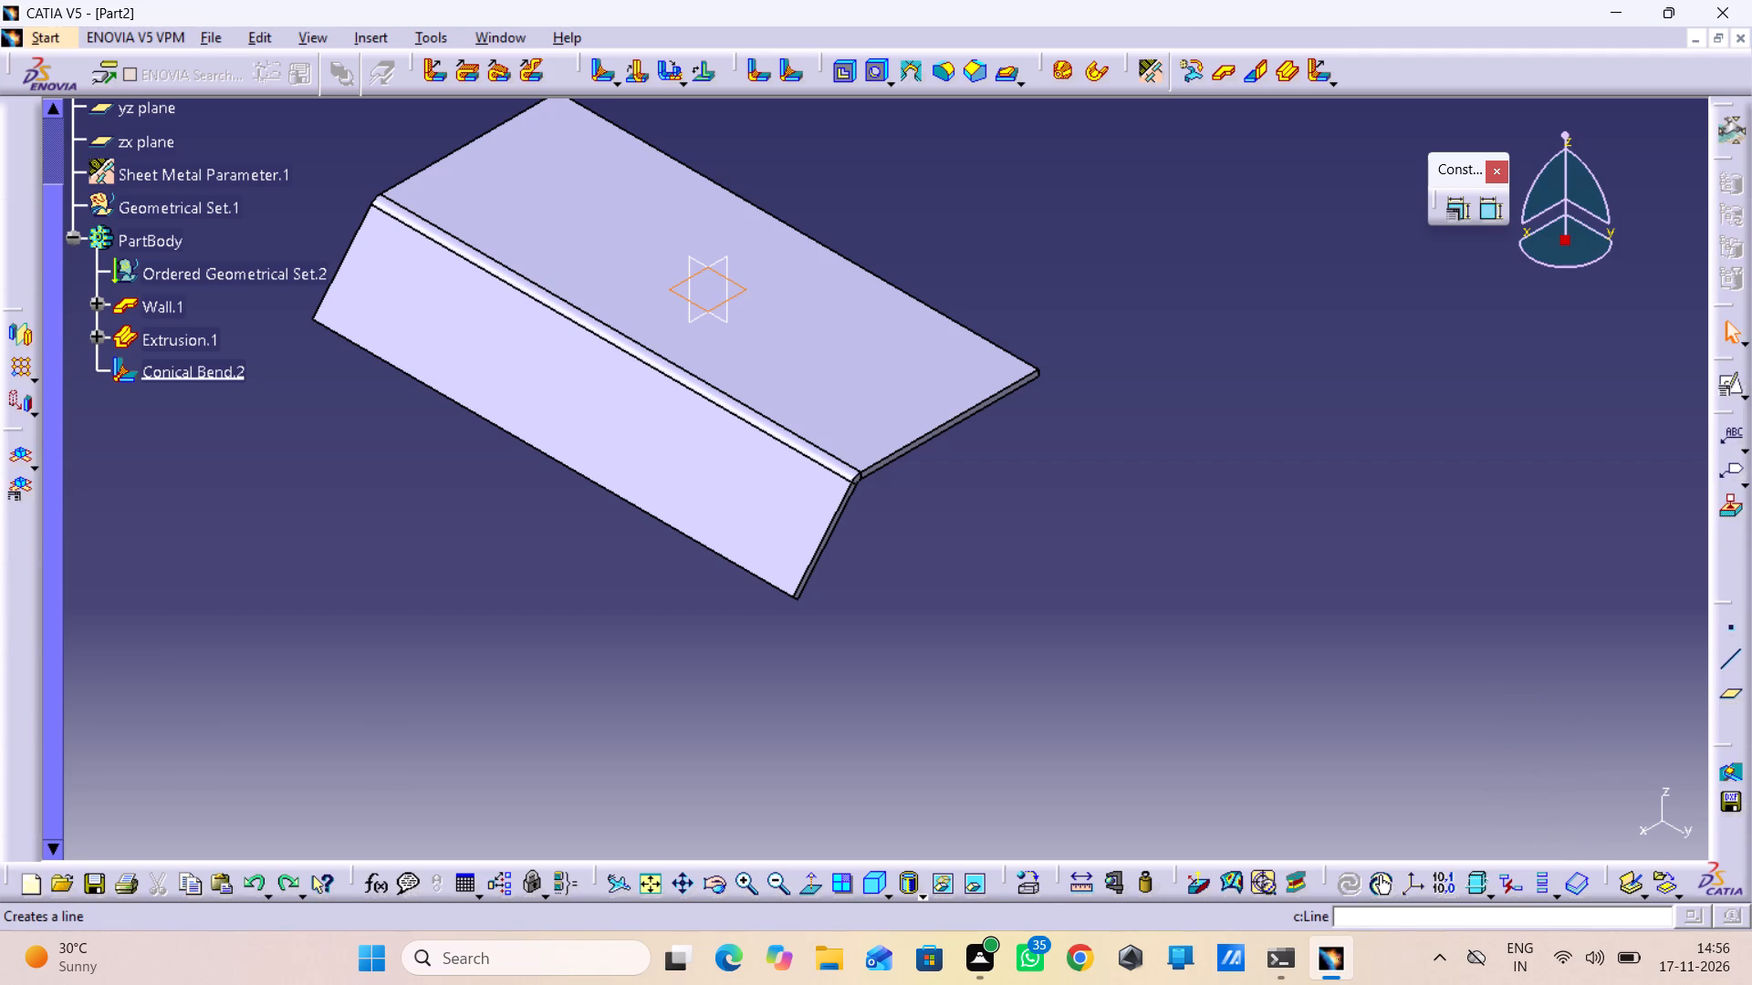
pyautogui.moveTo(1726, 612); pyautogui.dragTo(1727, 571)
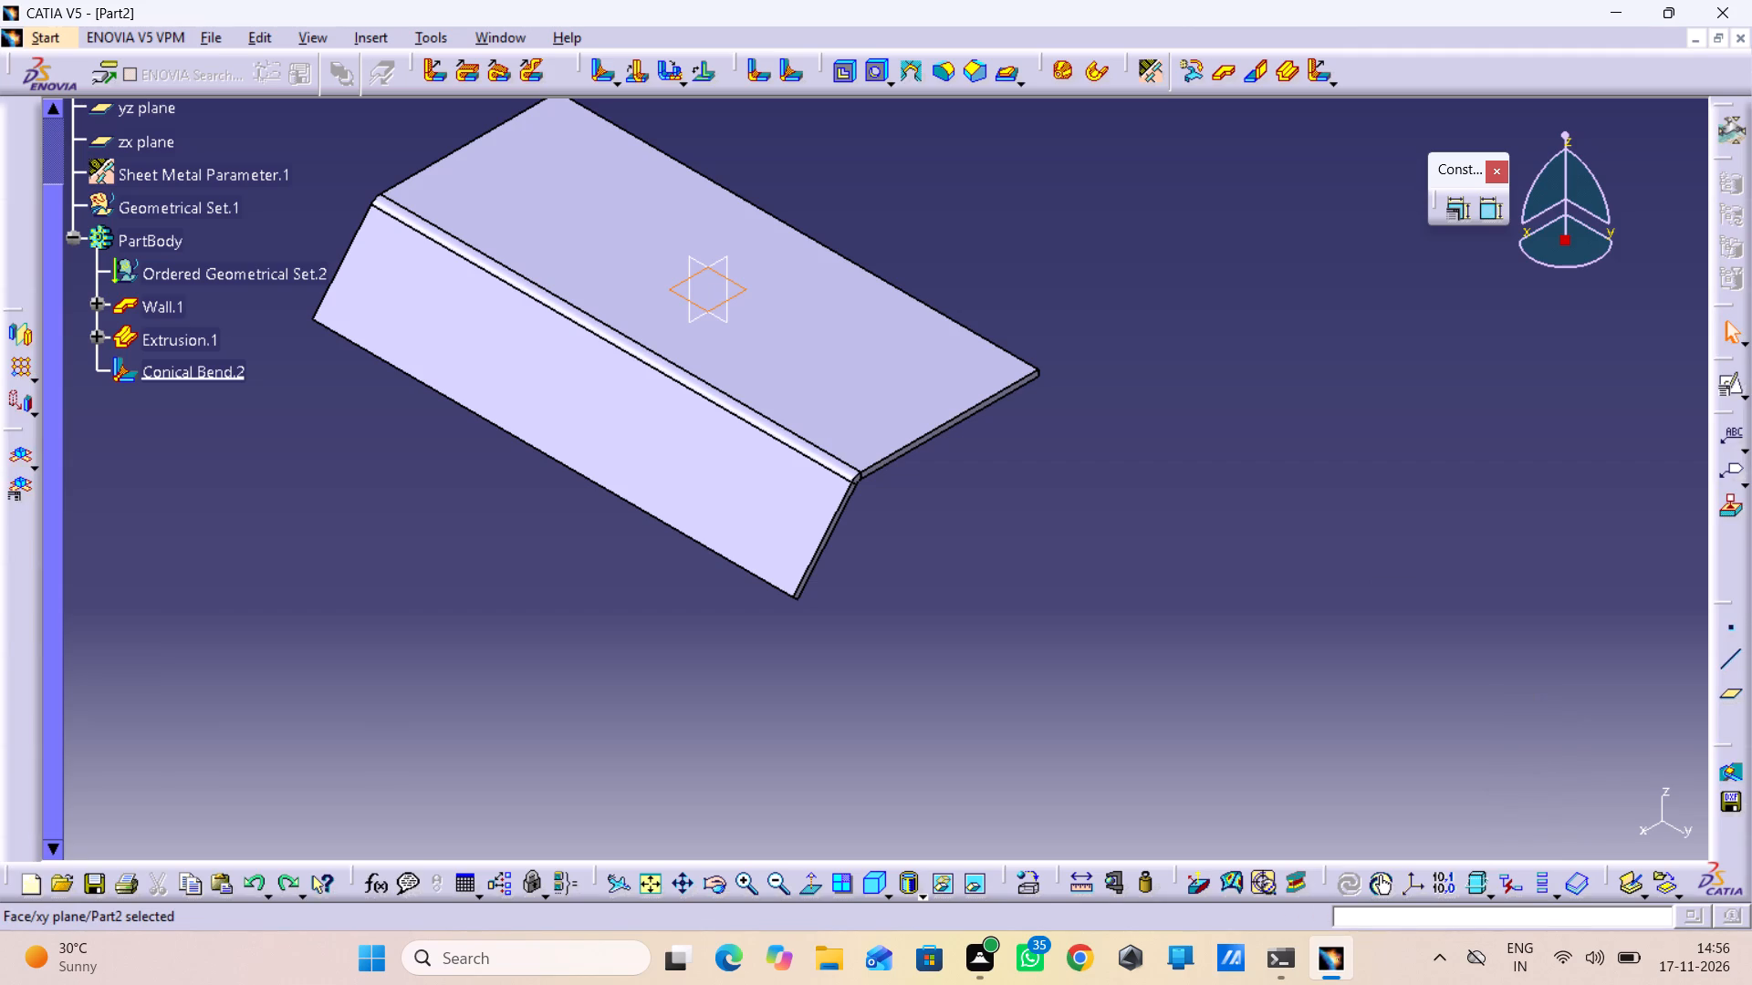
pyautogui.moveTo(1718, 604); pyautogui.dragTo(1717, 556)
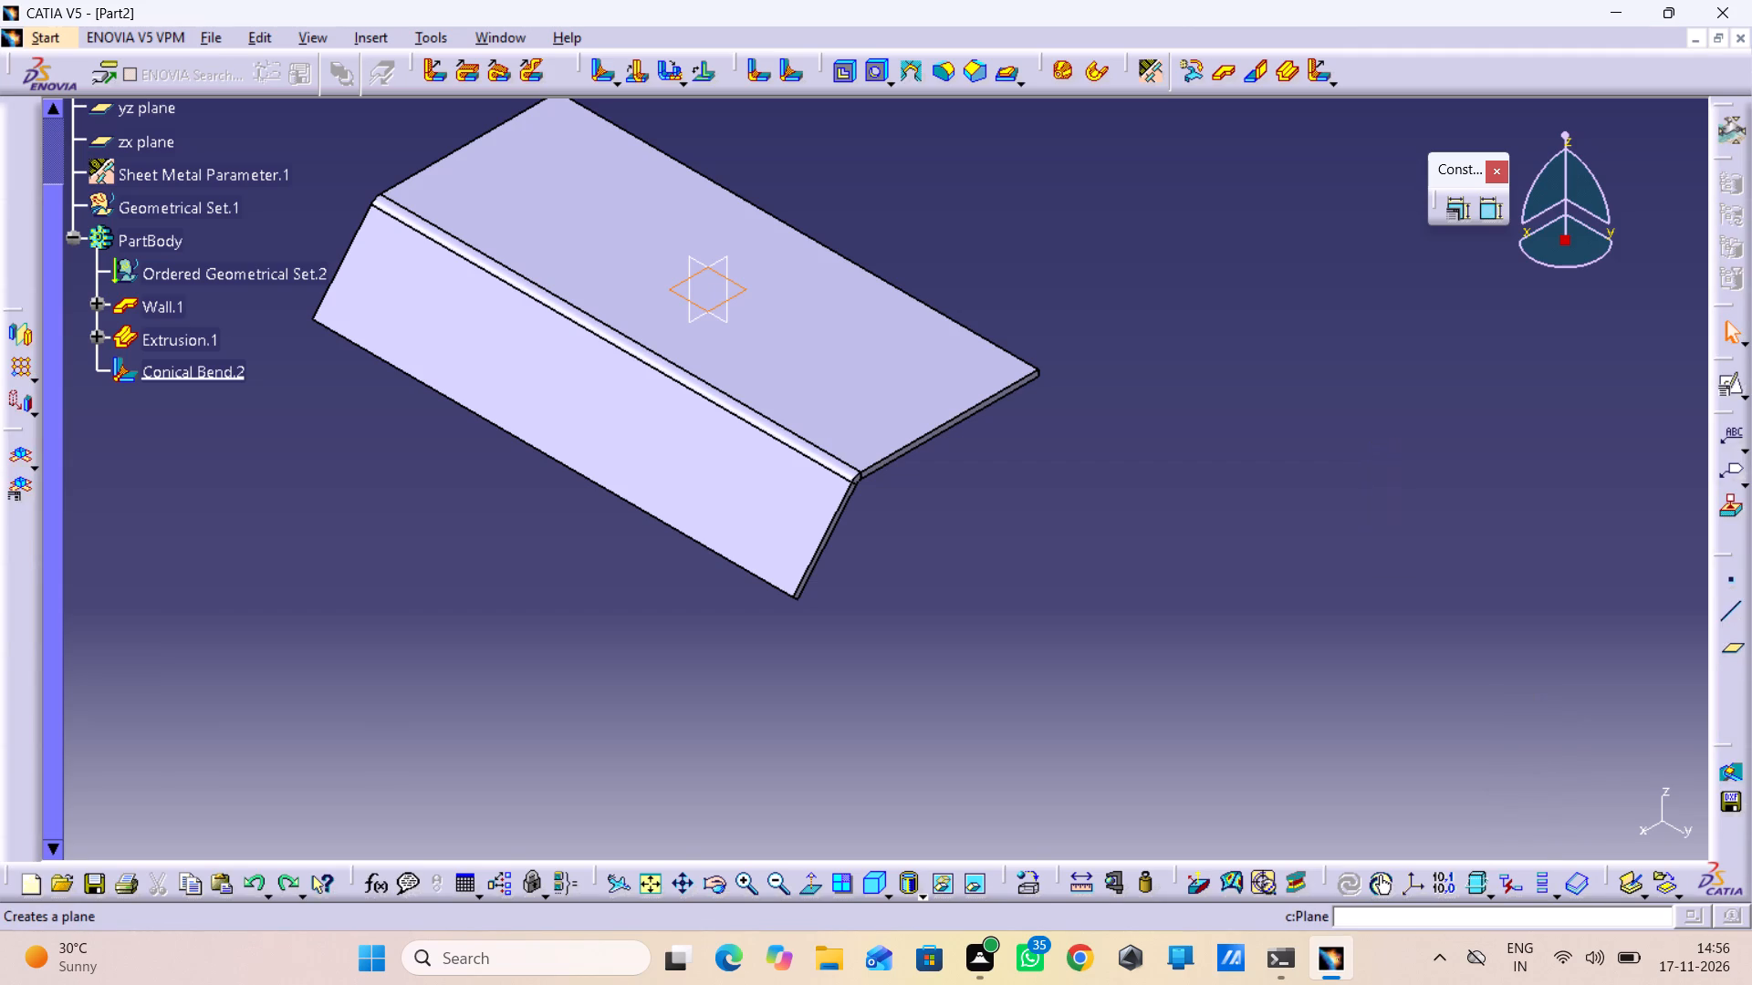
# Start a plane offset from the xy plane, reverse its direction to below the base, and move it to an 11 mm offset.
pyautogui.click(1736, 645)
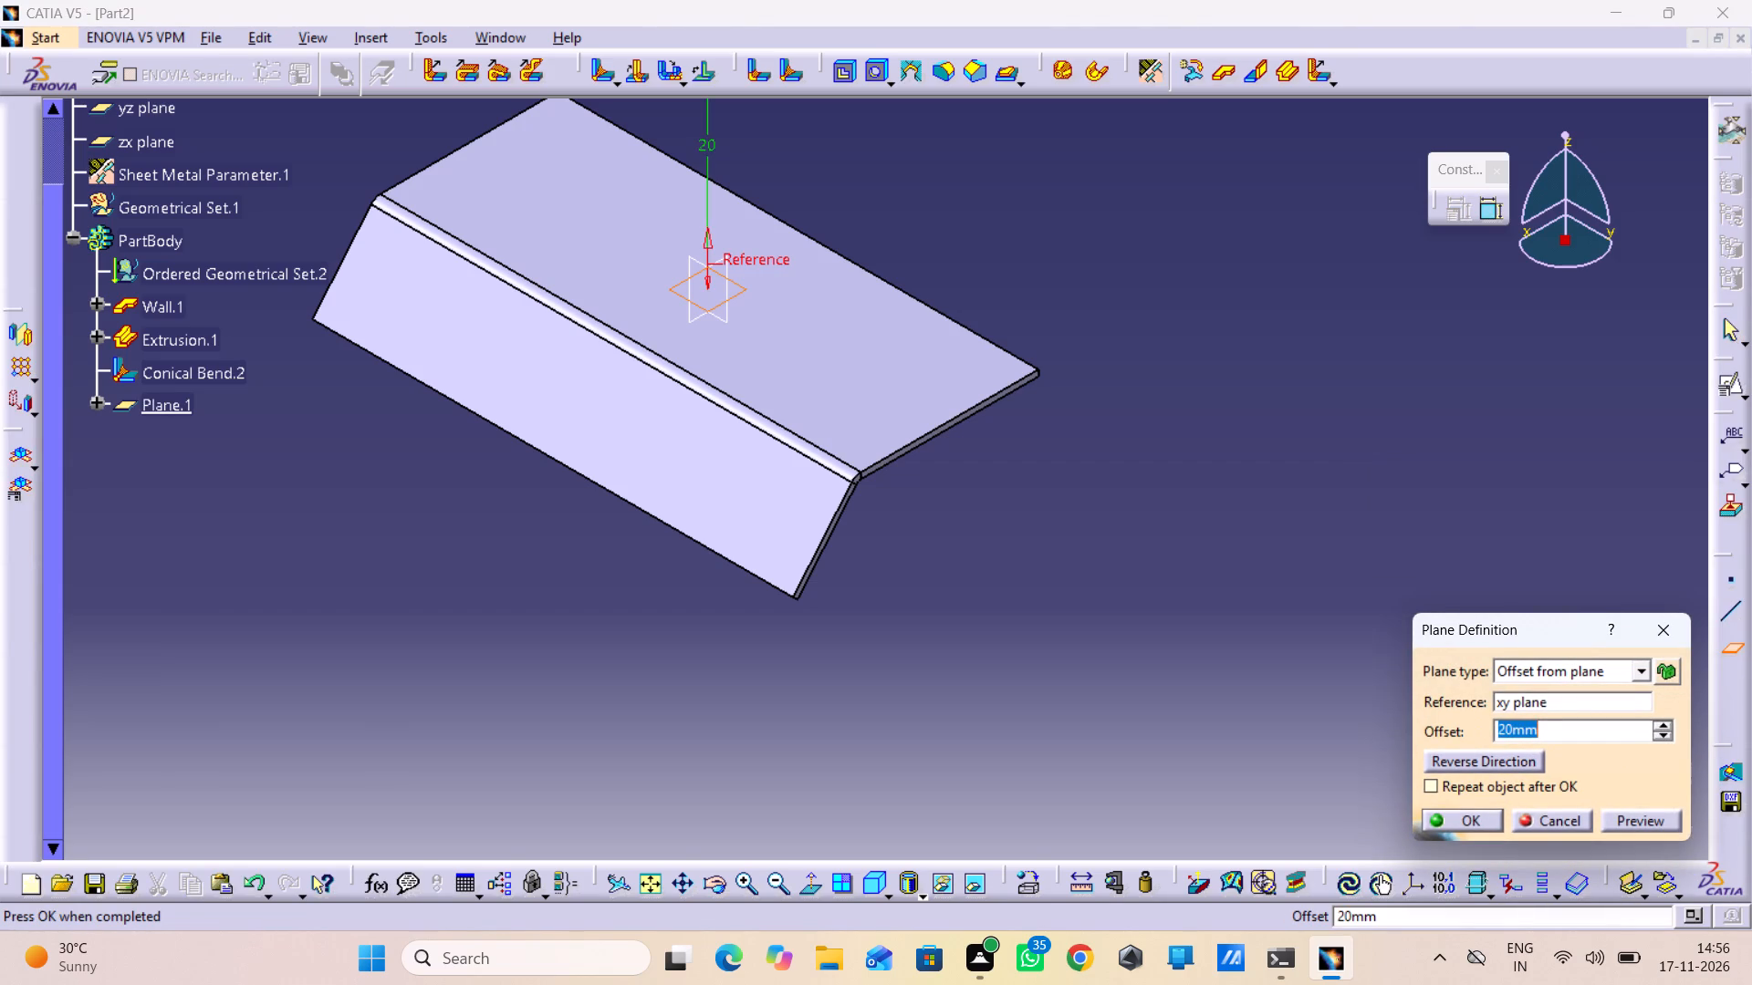
pyautogui.click(1488, 752)
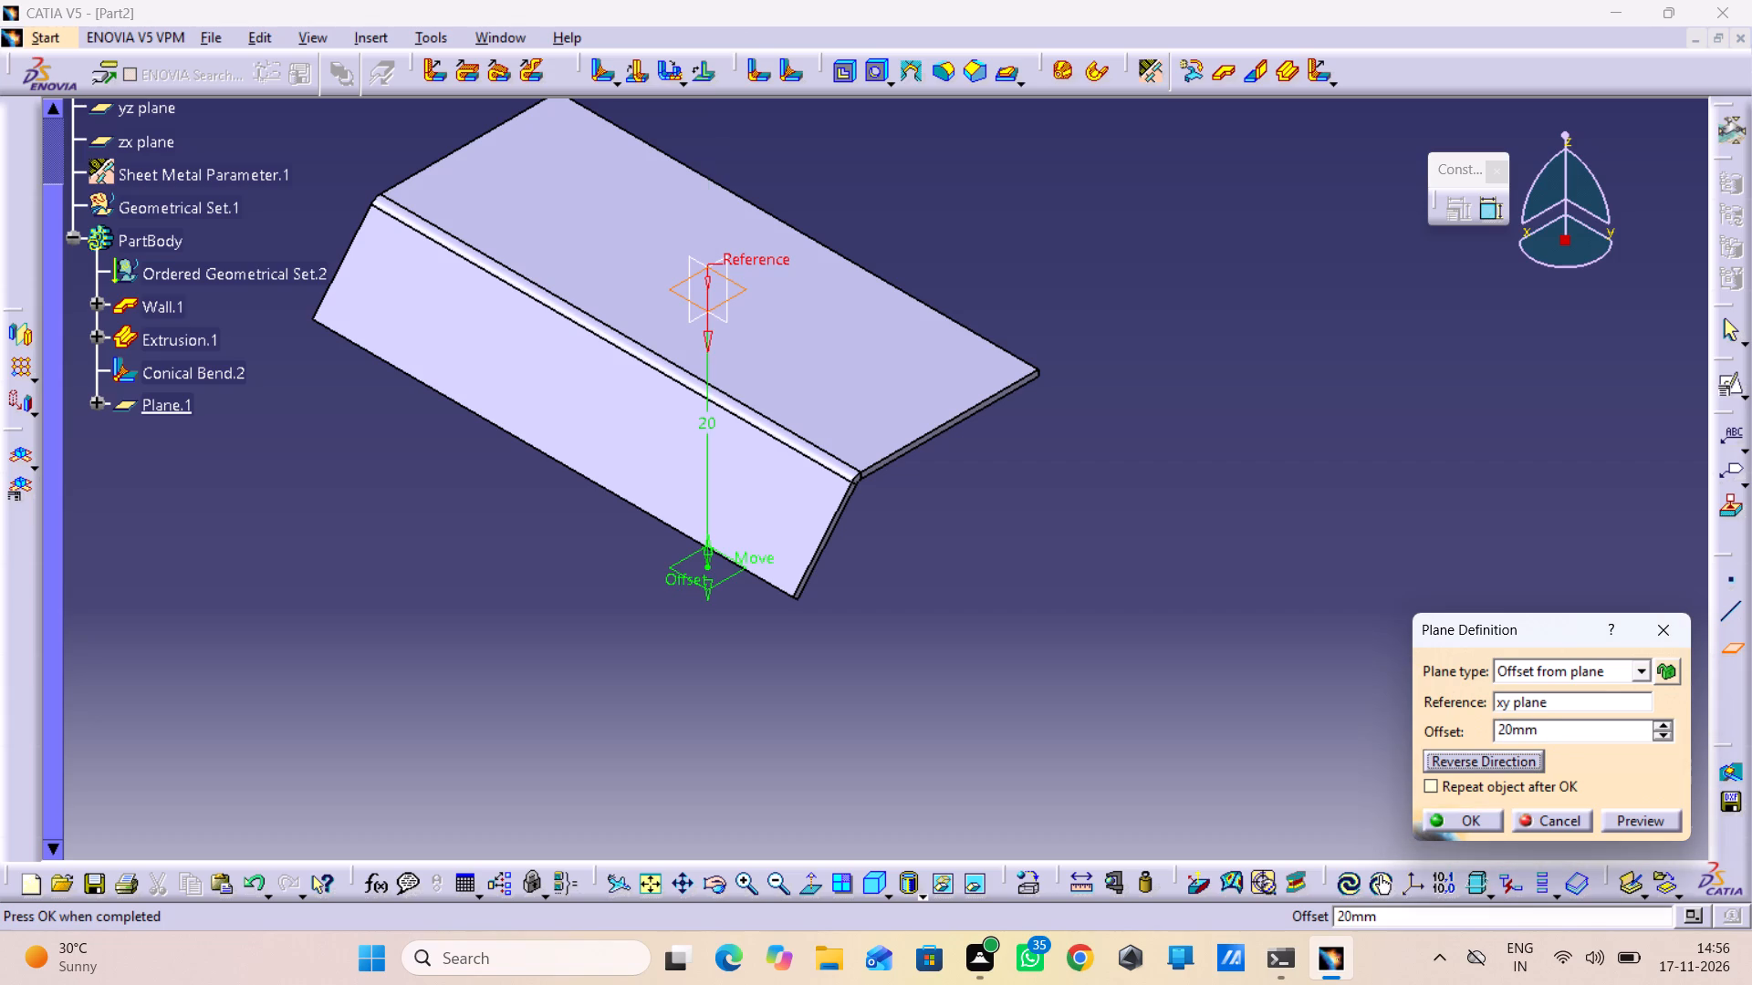
pyautogui.moveTo(961, 664); pyautogui.dragTo(636, 570, button='middle')
pyautogui.moveTo(961, 664); pyautogui.dragTo(636, 570, button='right')
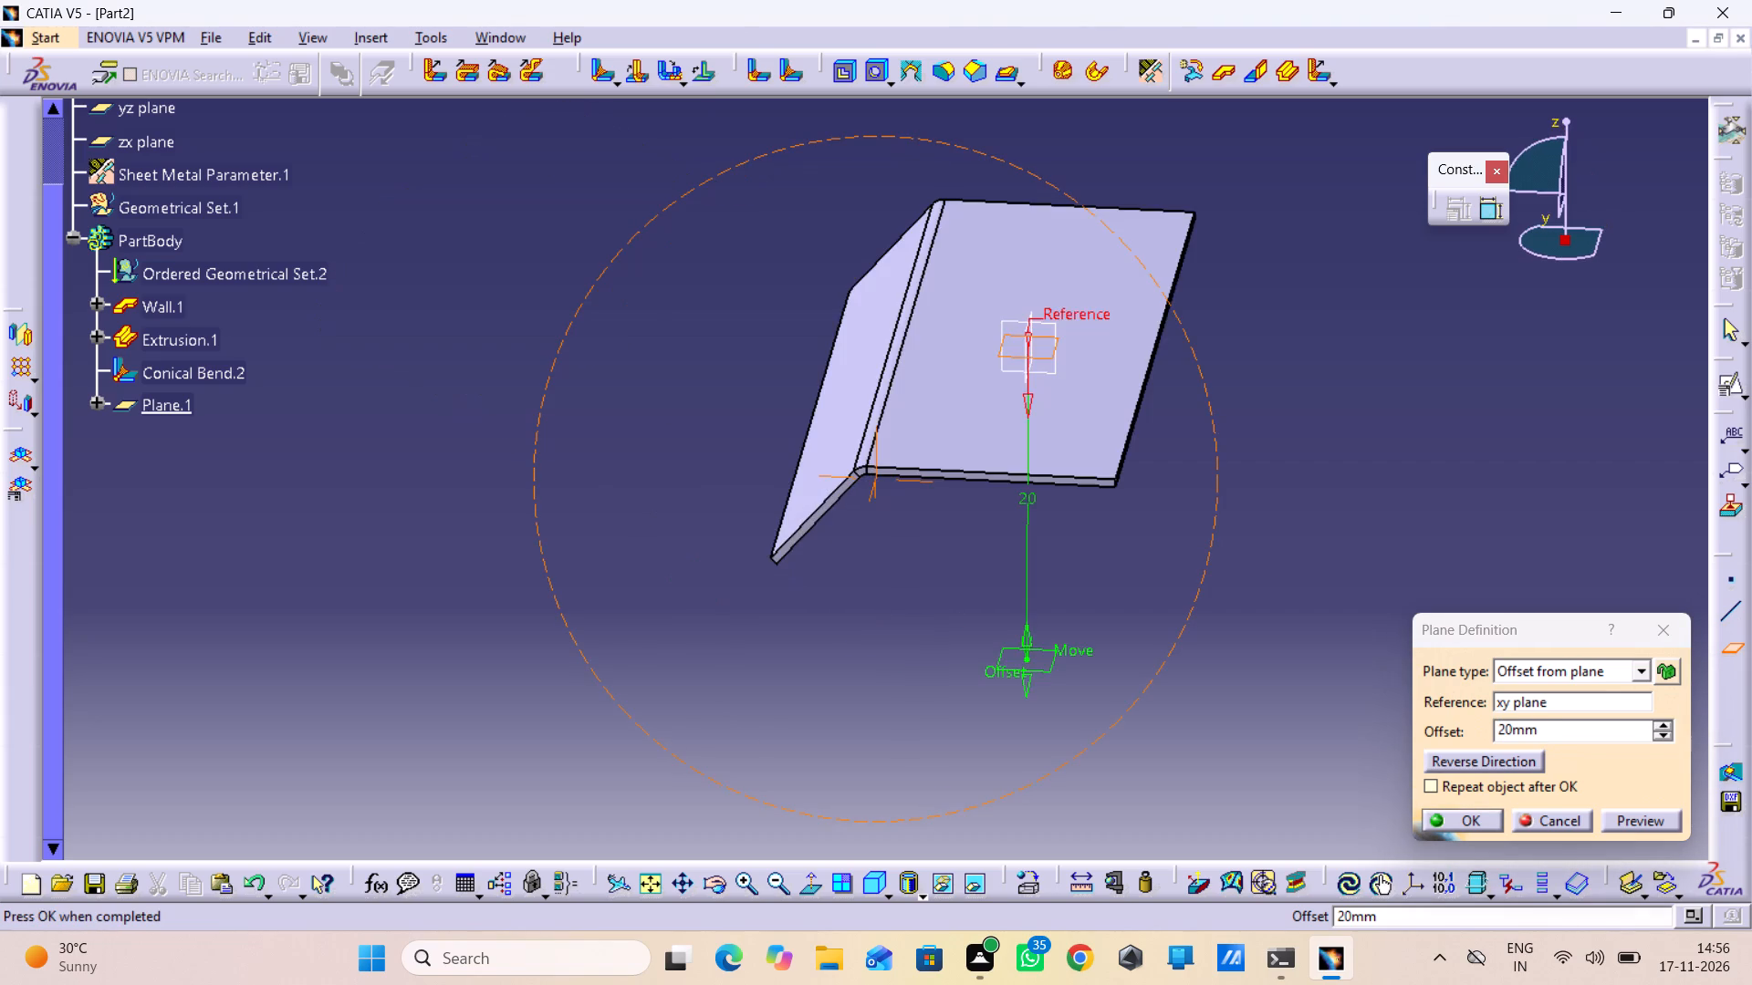
pyautogui.moveTo(636, 570); pyautogui.dragTo(819, 563, button='middle')
pyautogui.moveTo(636, 570); pyautogui.dragTo(851, 610, button='right')
pyautogui.middleClick(820, 563)
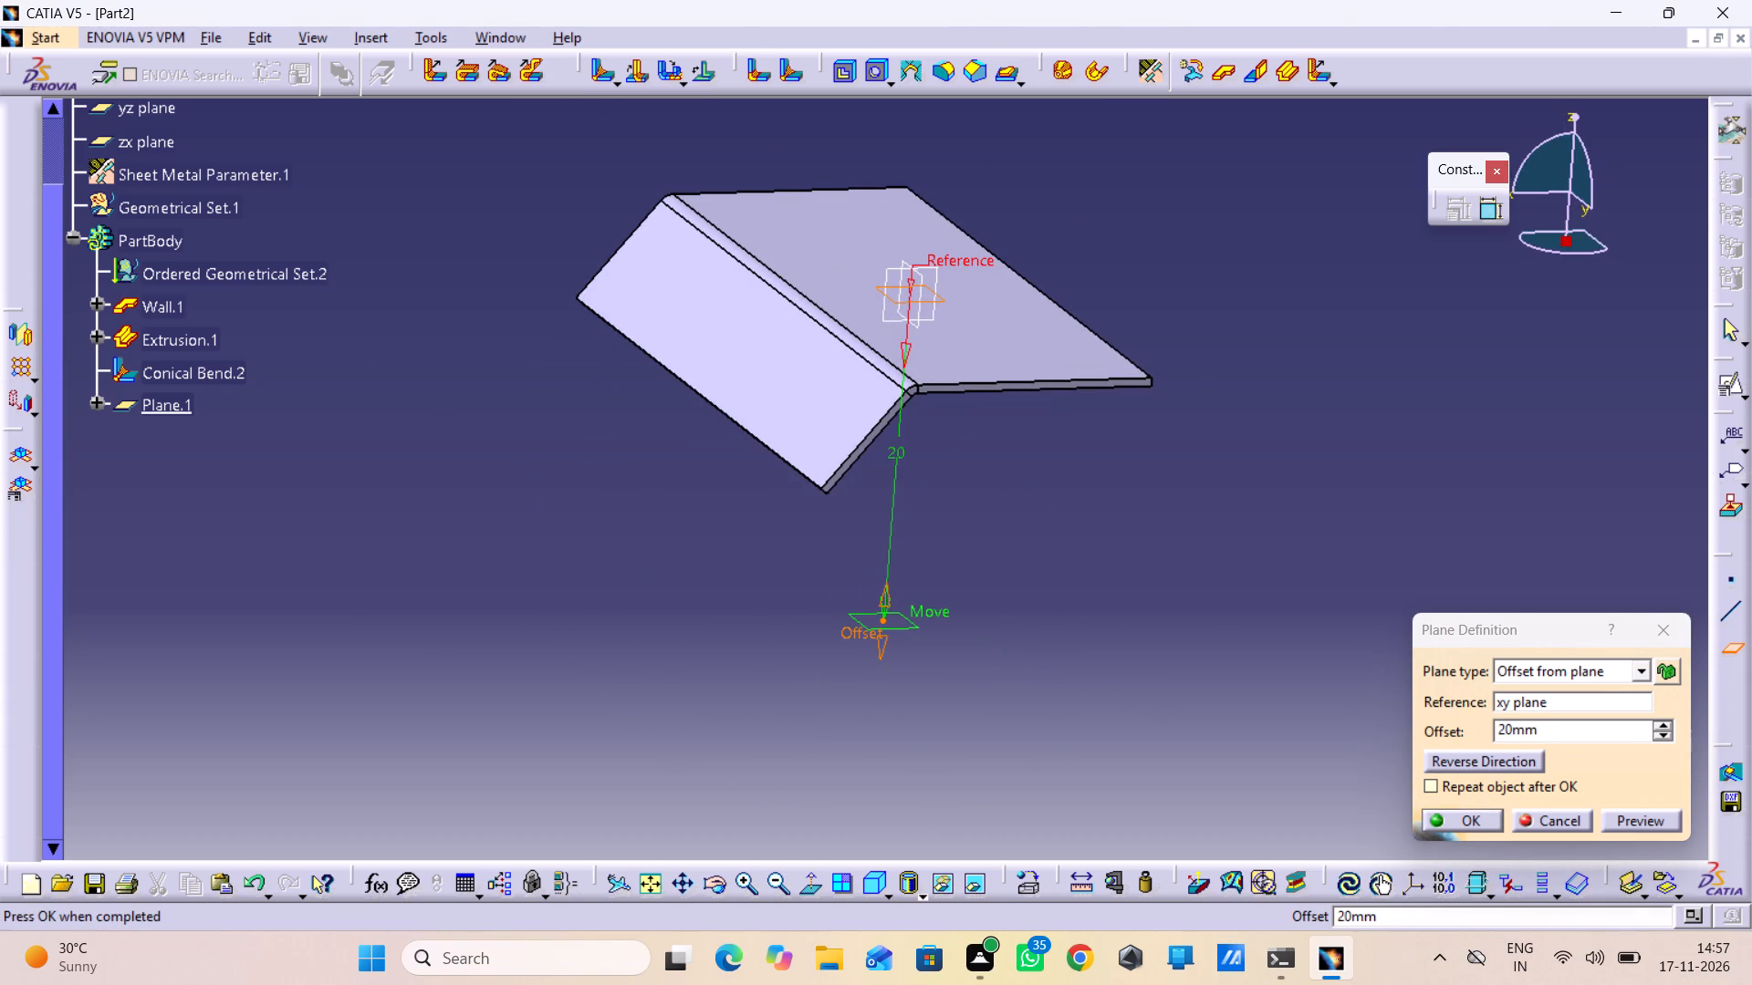
pyautogui.moveTo(880, 619); pyautogui.dragTo(788, 496)
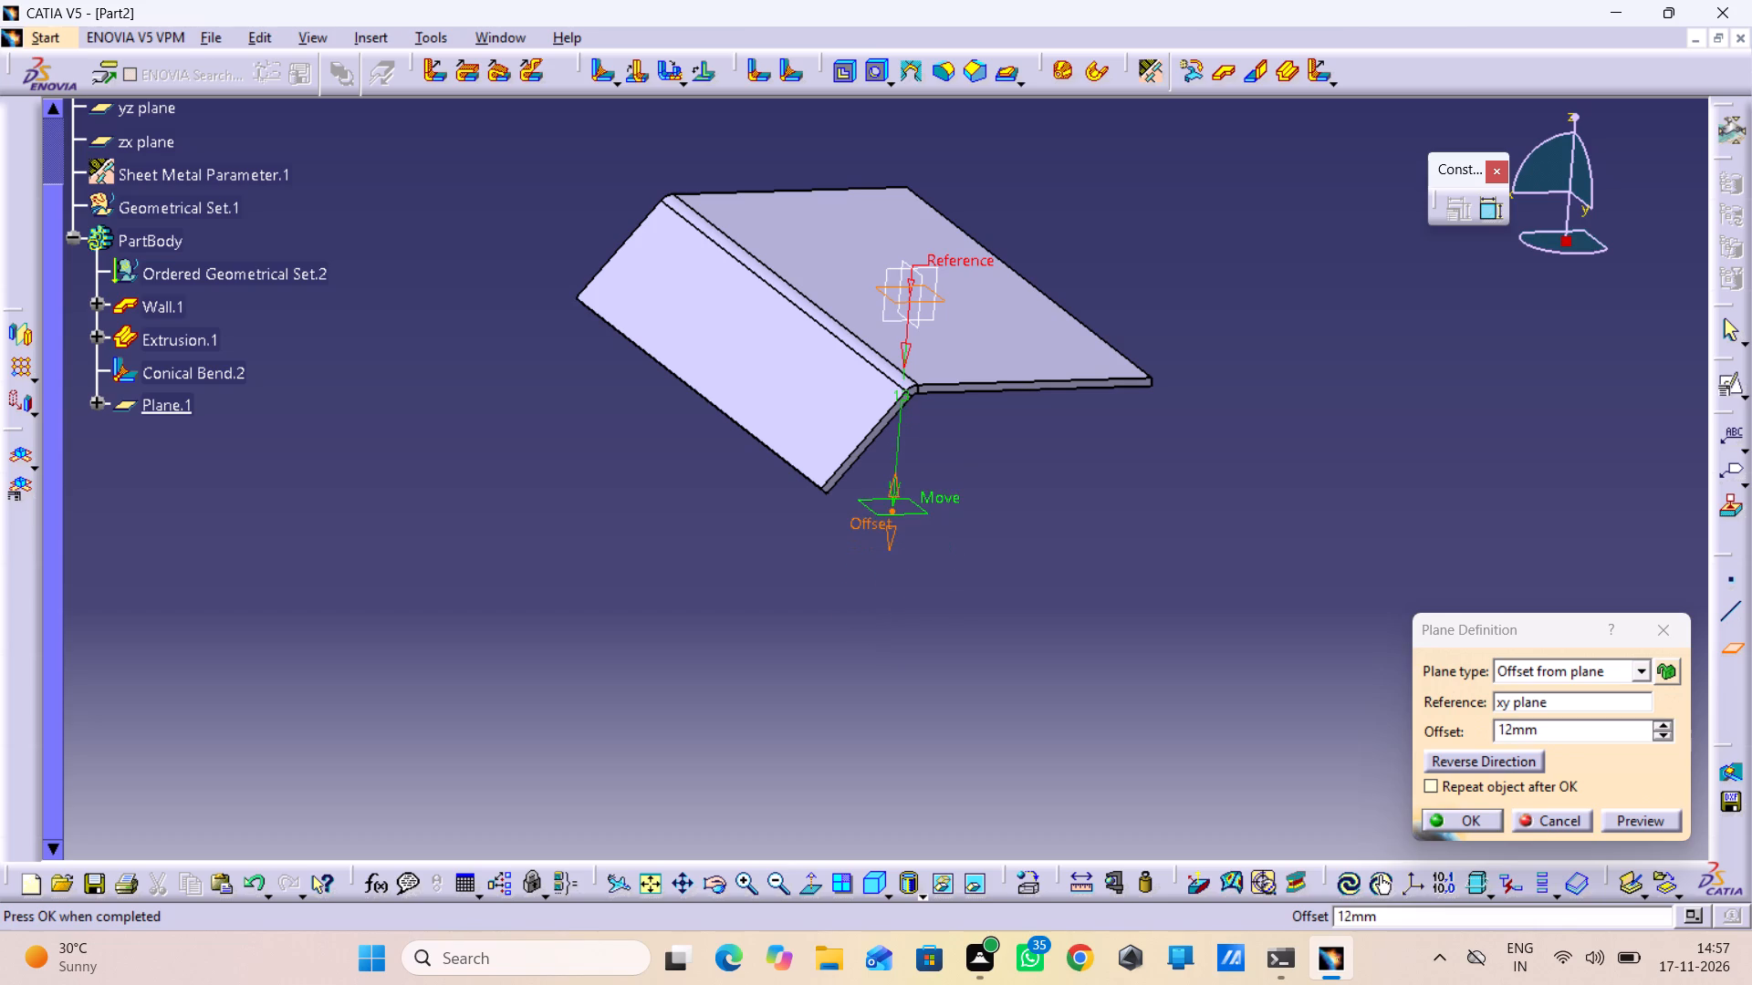
pyautogui.moveTo(788, 496); pyautogui.dragTo(801, 482)
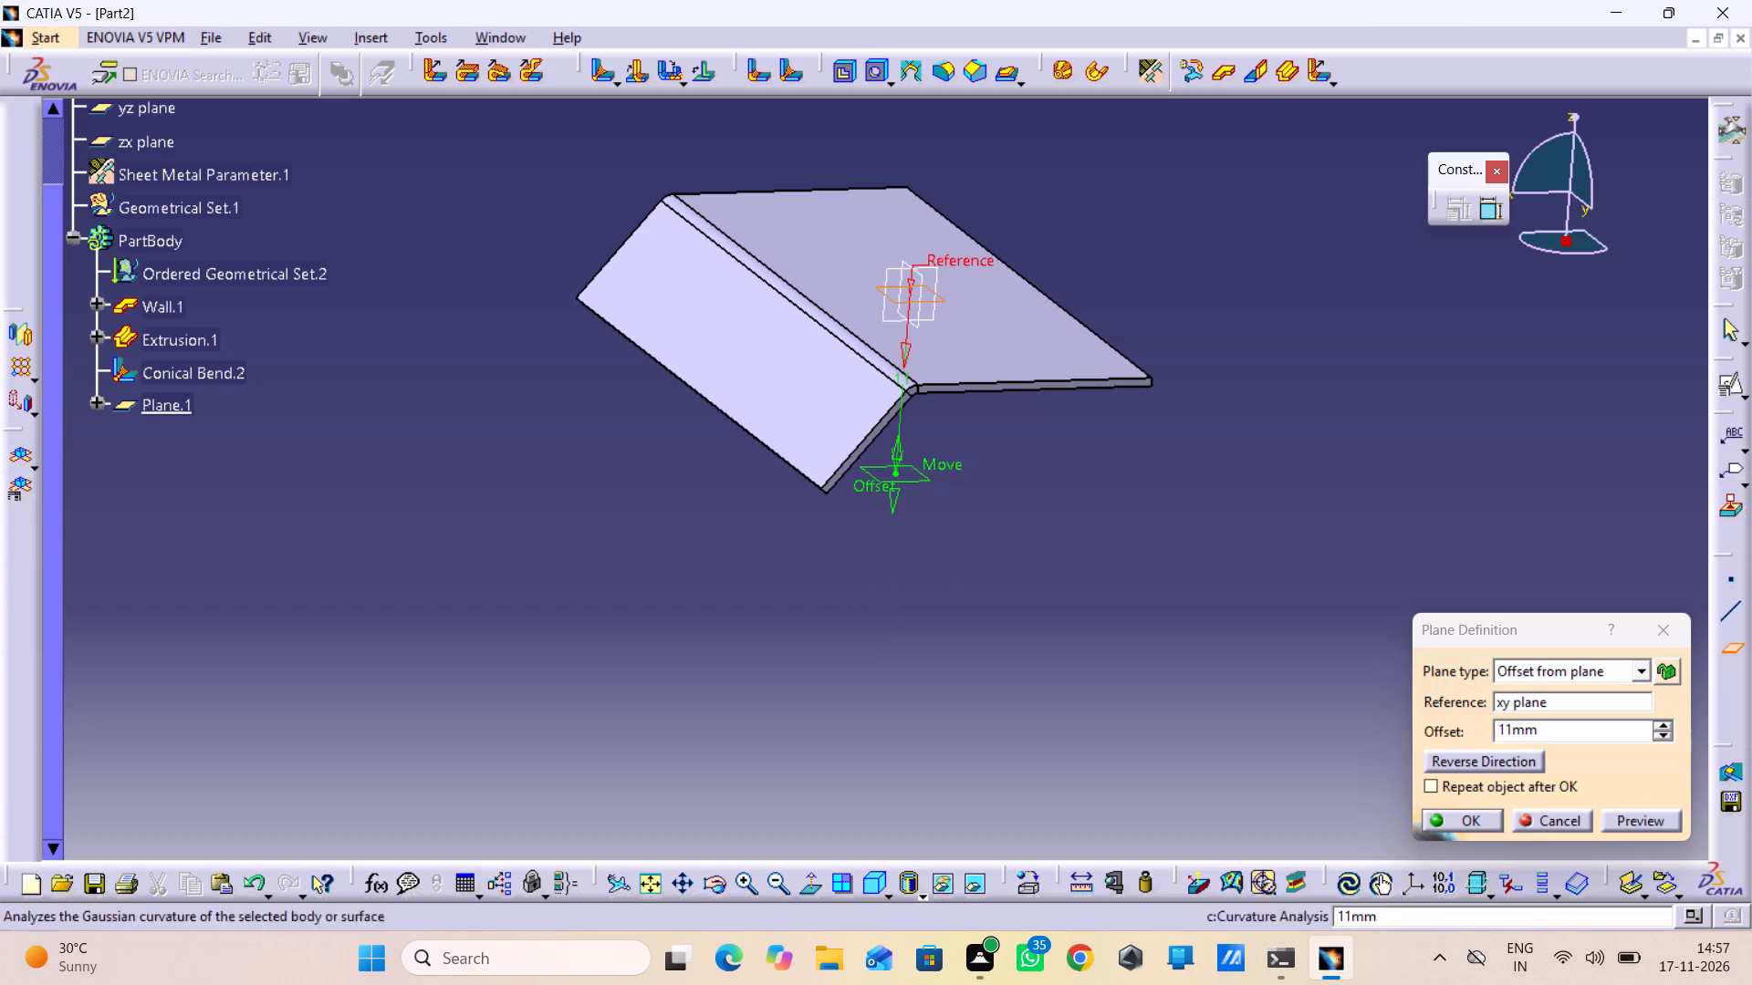
# Set the new plane's offset from the xy plane to 6 mm and preview it.
pyautogui.click(870, 890)
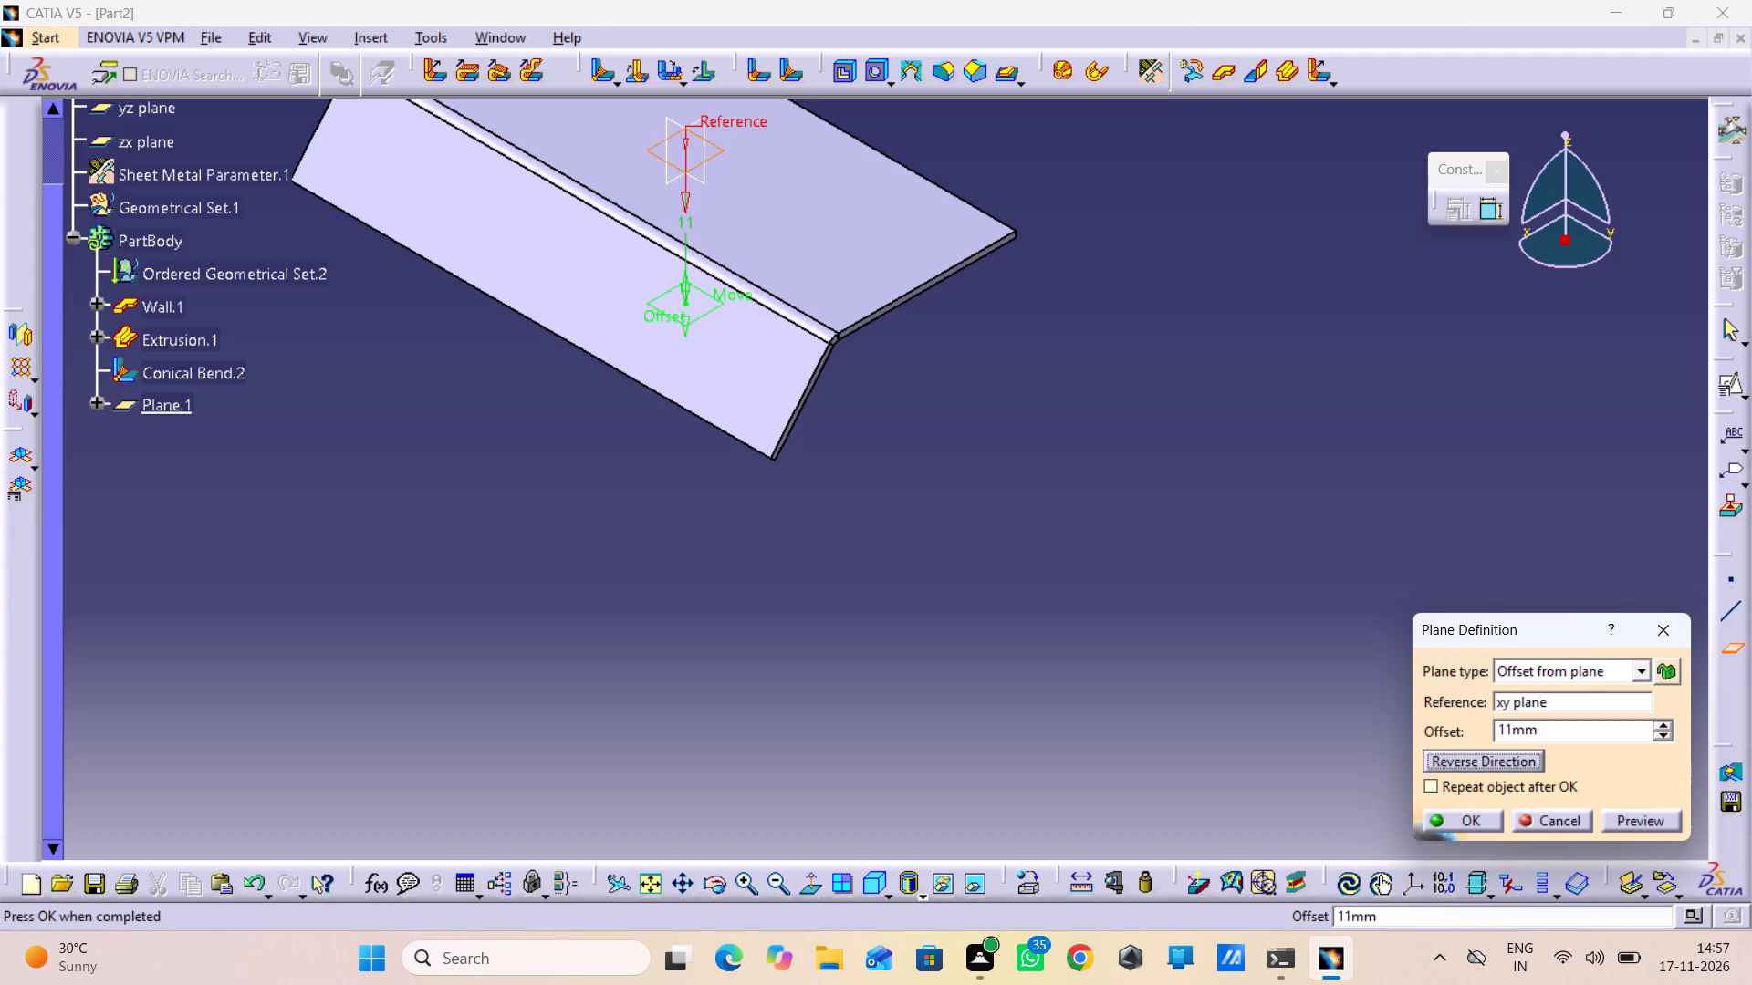
pyautogui.moveTo(1568, 741); pyautogui.dragTo(1276, 777)
pyautogui.moveTo(1568, 726); pyautogui.dragTo(1337, 779)
pyautogui.write('36')
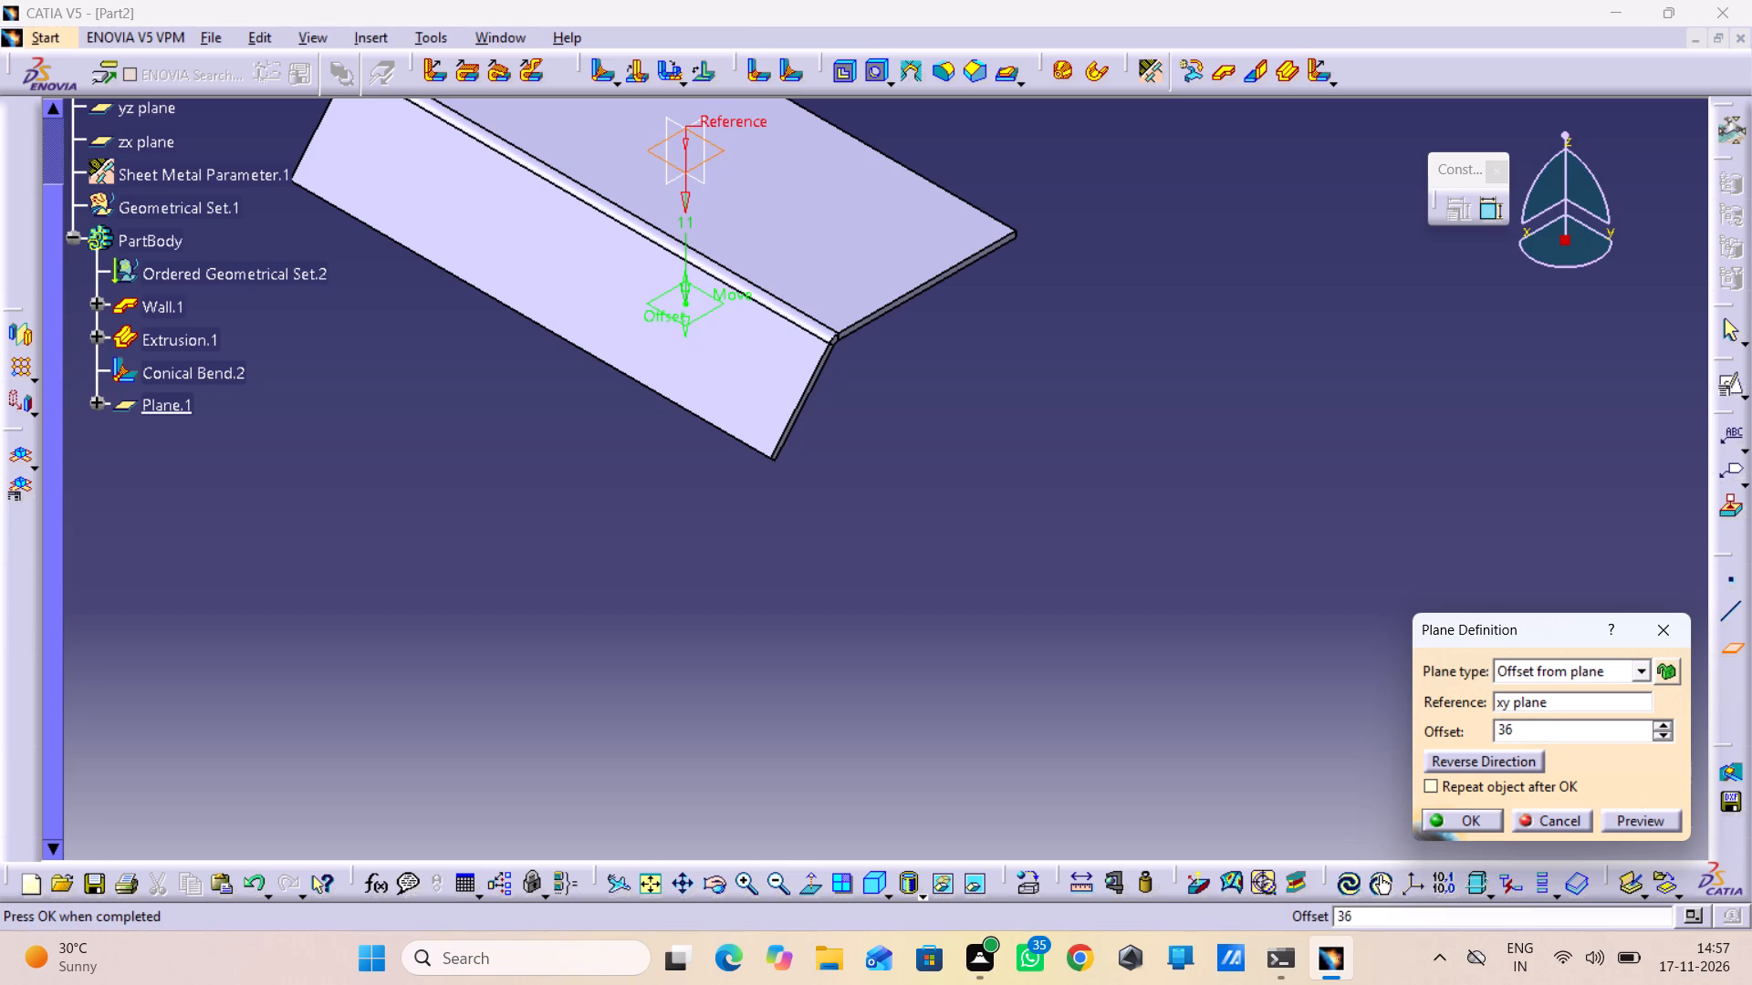
pyautogui.press('BackSpace')
pyautogui.press('BackSpace')
pyautogui.press('6')
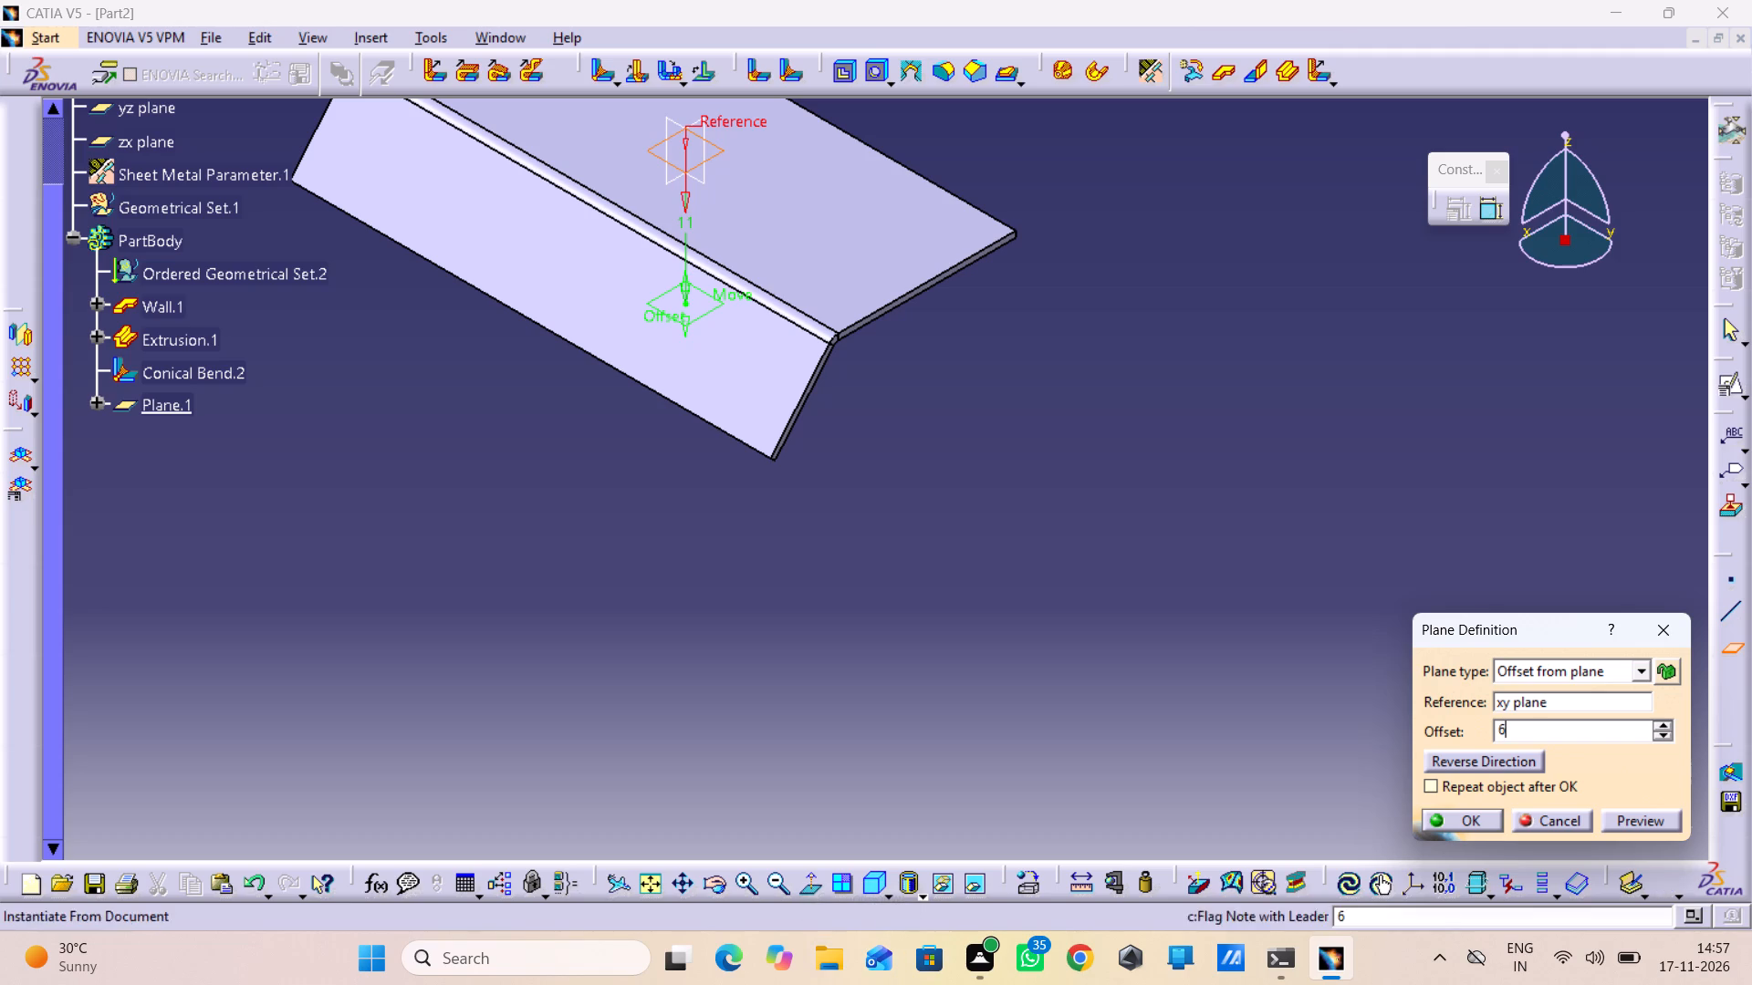
pyautogui.click(1652, 815)
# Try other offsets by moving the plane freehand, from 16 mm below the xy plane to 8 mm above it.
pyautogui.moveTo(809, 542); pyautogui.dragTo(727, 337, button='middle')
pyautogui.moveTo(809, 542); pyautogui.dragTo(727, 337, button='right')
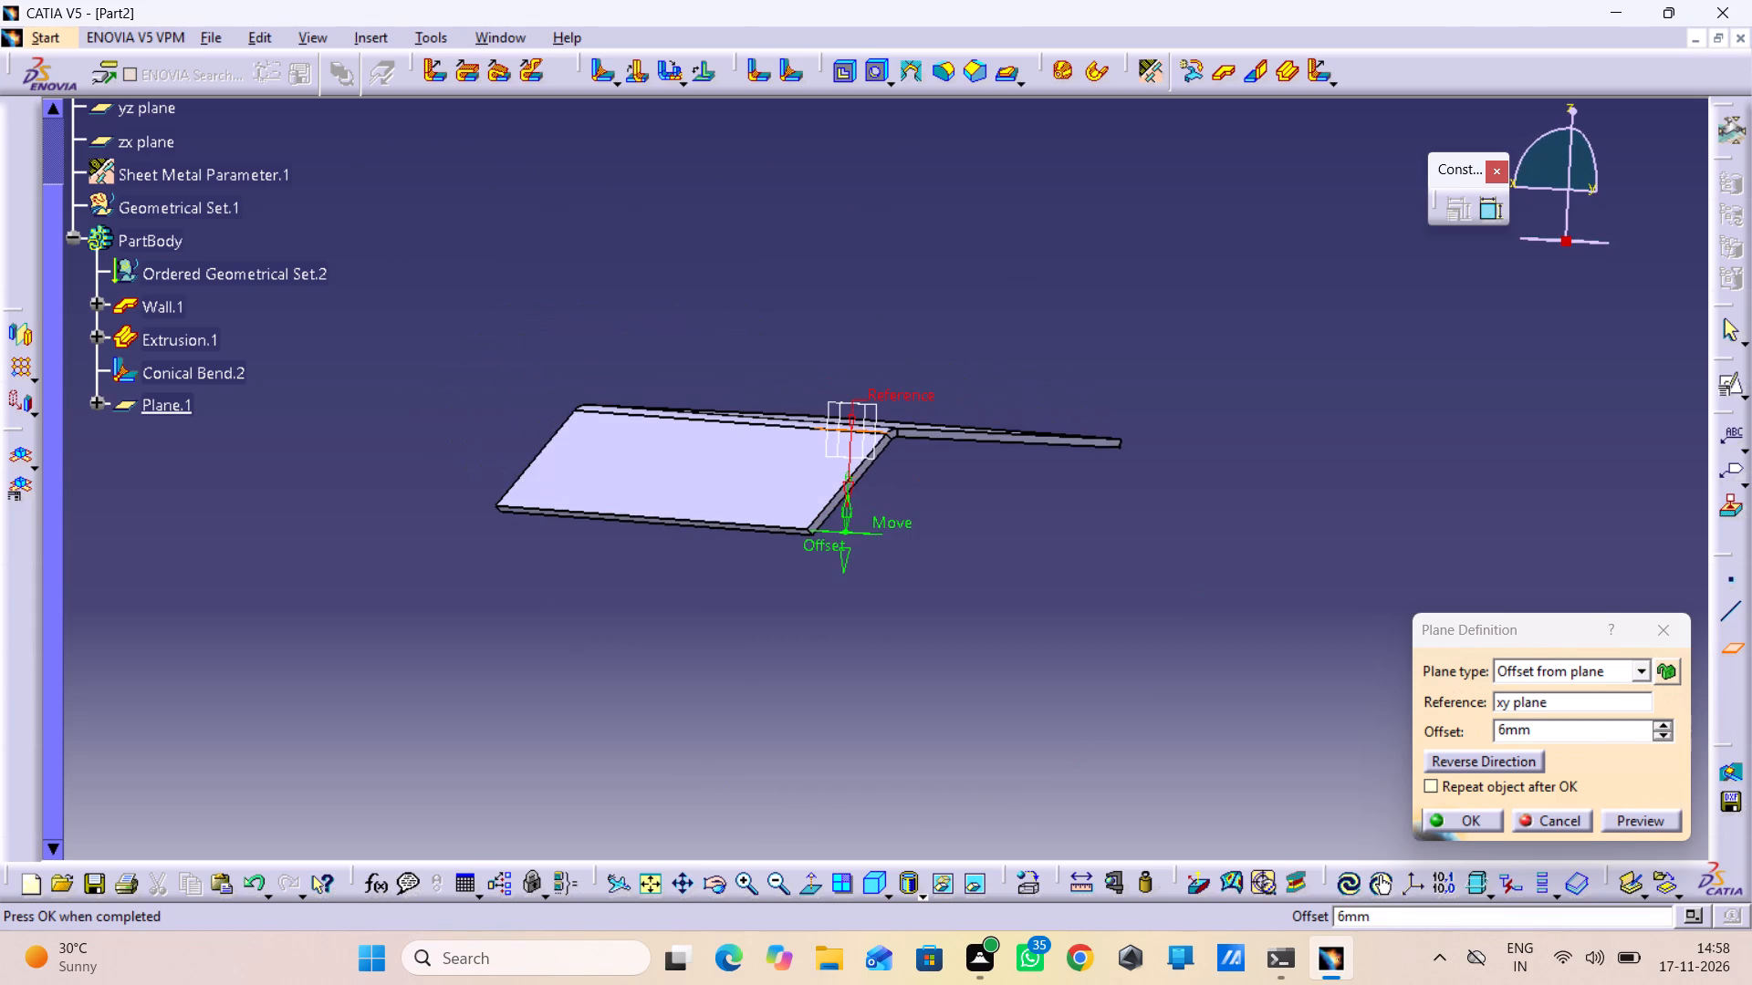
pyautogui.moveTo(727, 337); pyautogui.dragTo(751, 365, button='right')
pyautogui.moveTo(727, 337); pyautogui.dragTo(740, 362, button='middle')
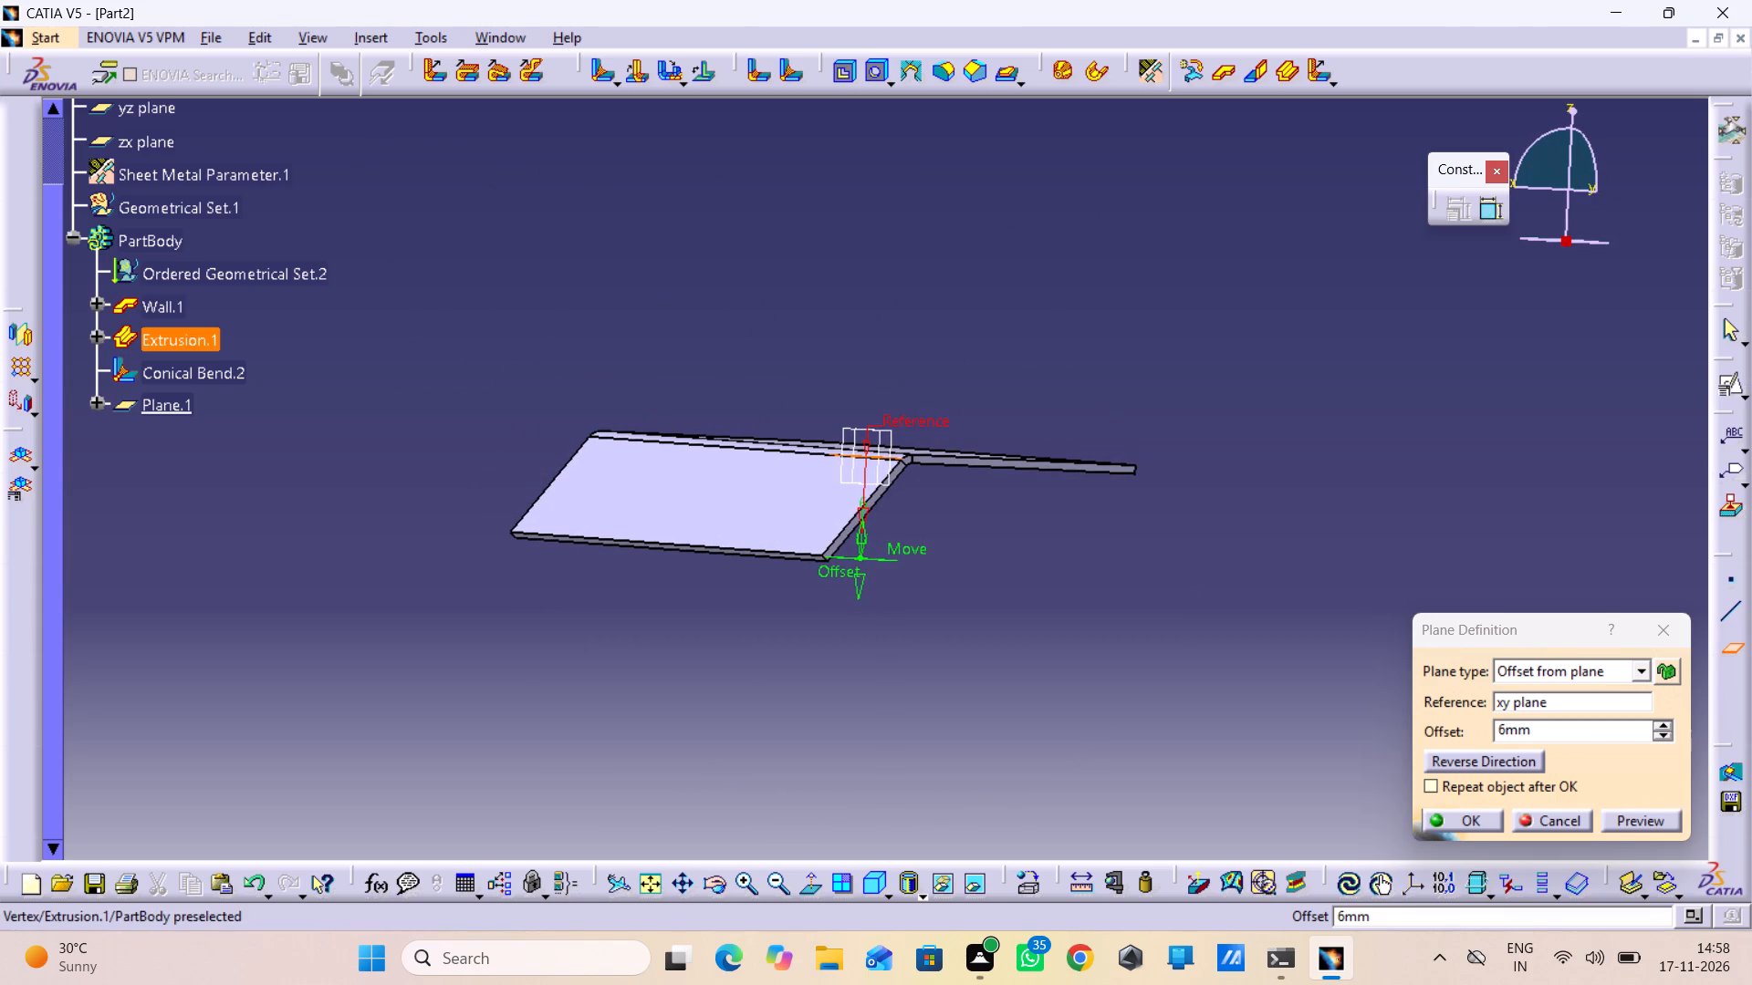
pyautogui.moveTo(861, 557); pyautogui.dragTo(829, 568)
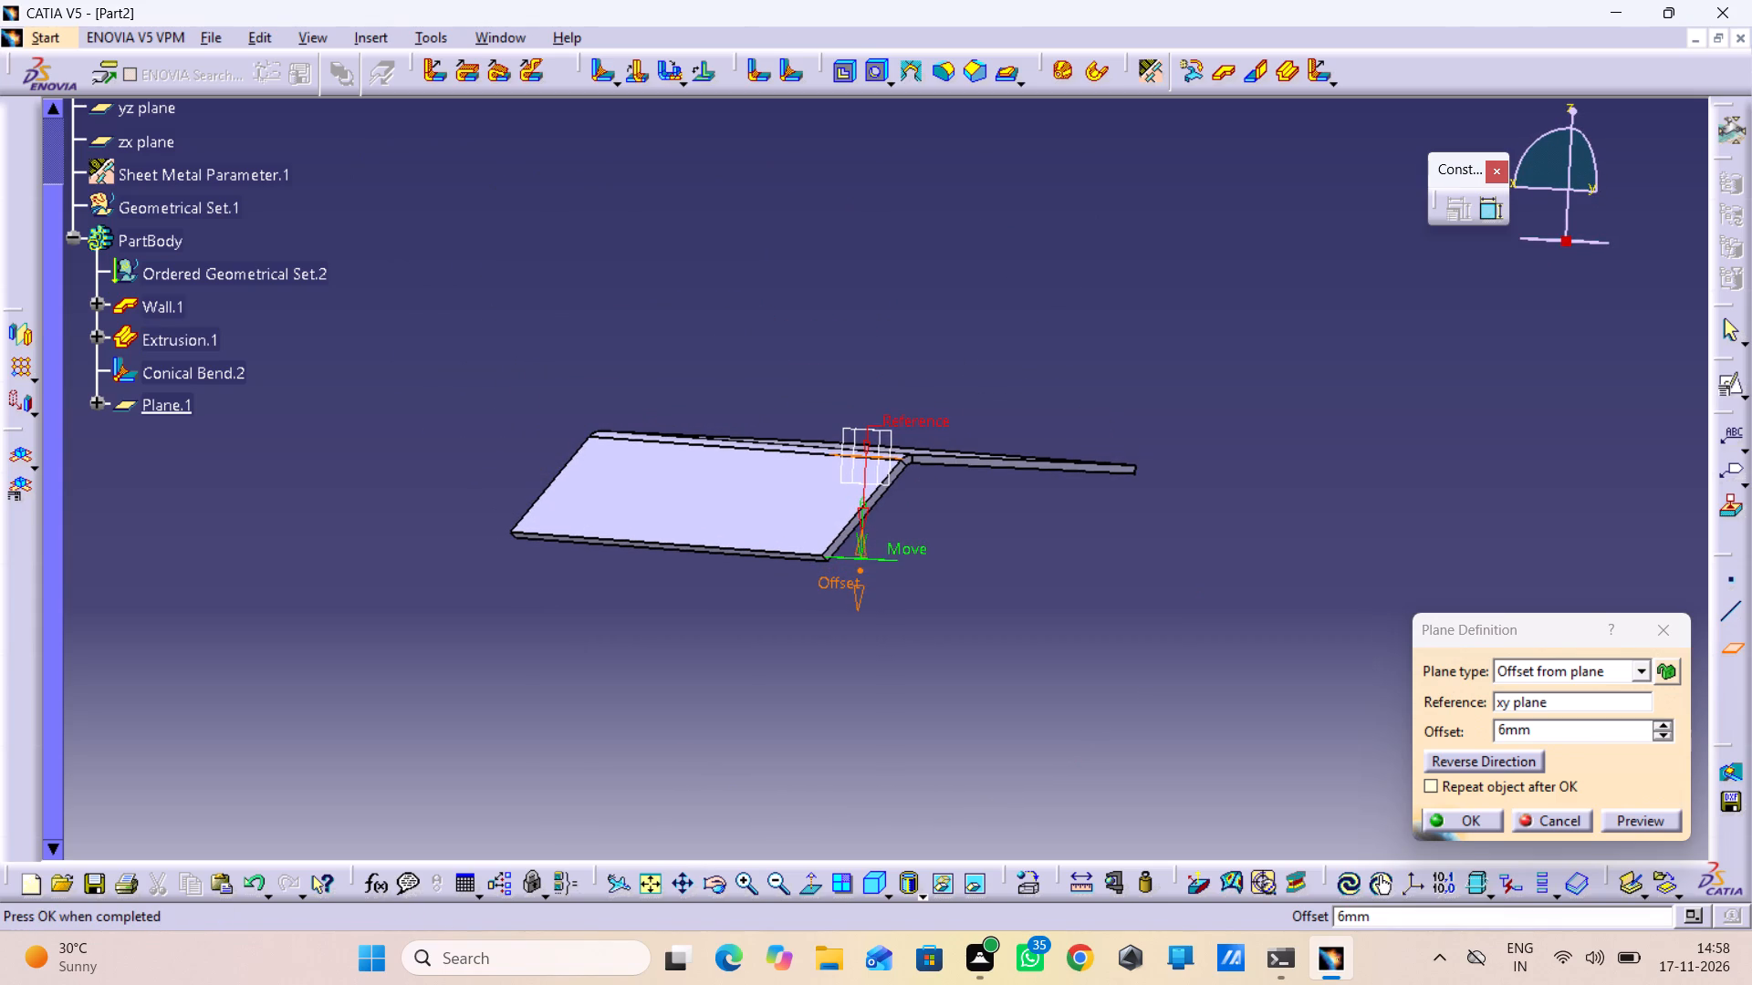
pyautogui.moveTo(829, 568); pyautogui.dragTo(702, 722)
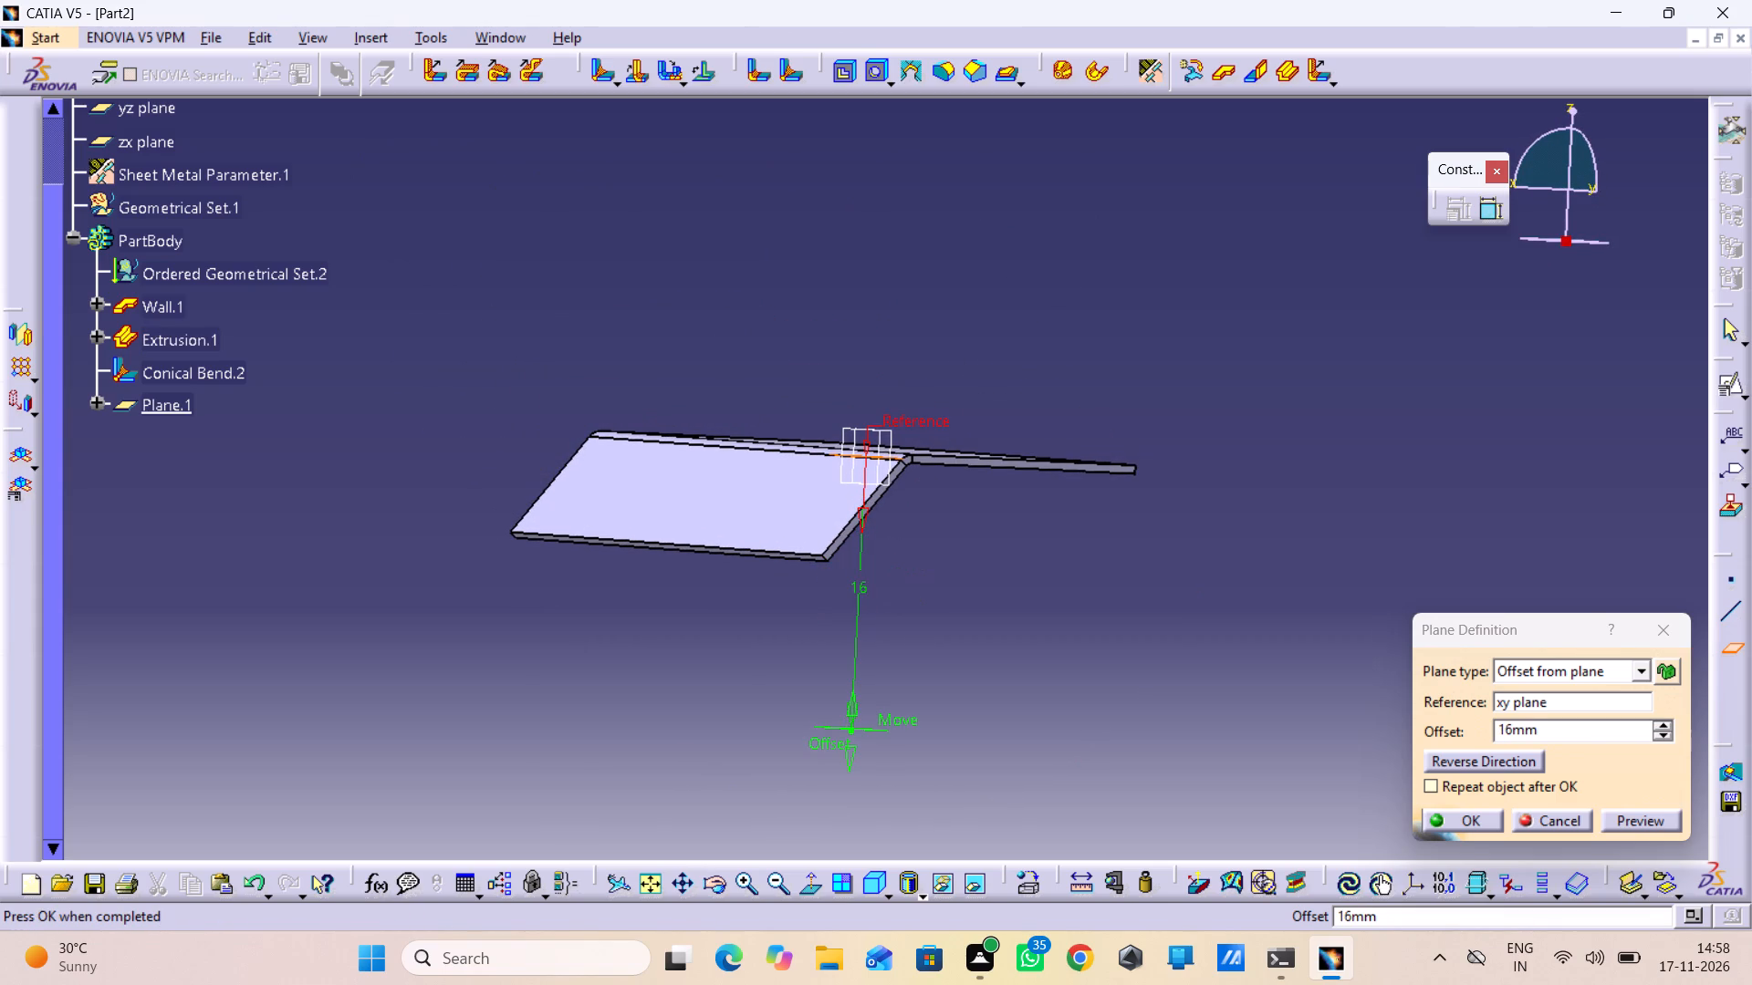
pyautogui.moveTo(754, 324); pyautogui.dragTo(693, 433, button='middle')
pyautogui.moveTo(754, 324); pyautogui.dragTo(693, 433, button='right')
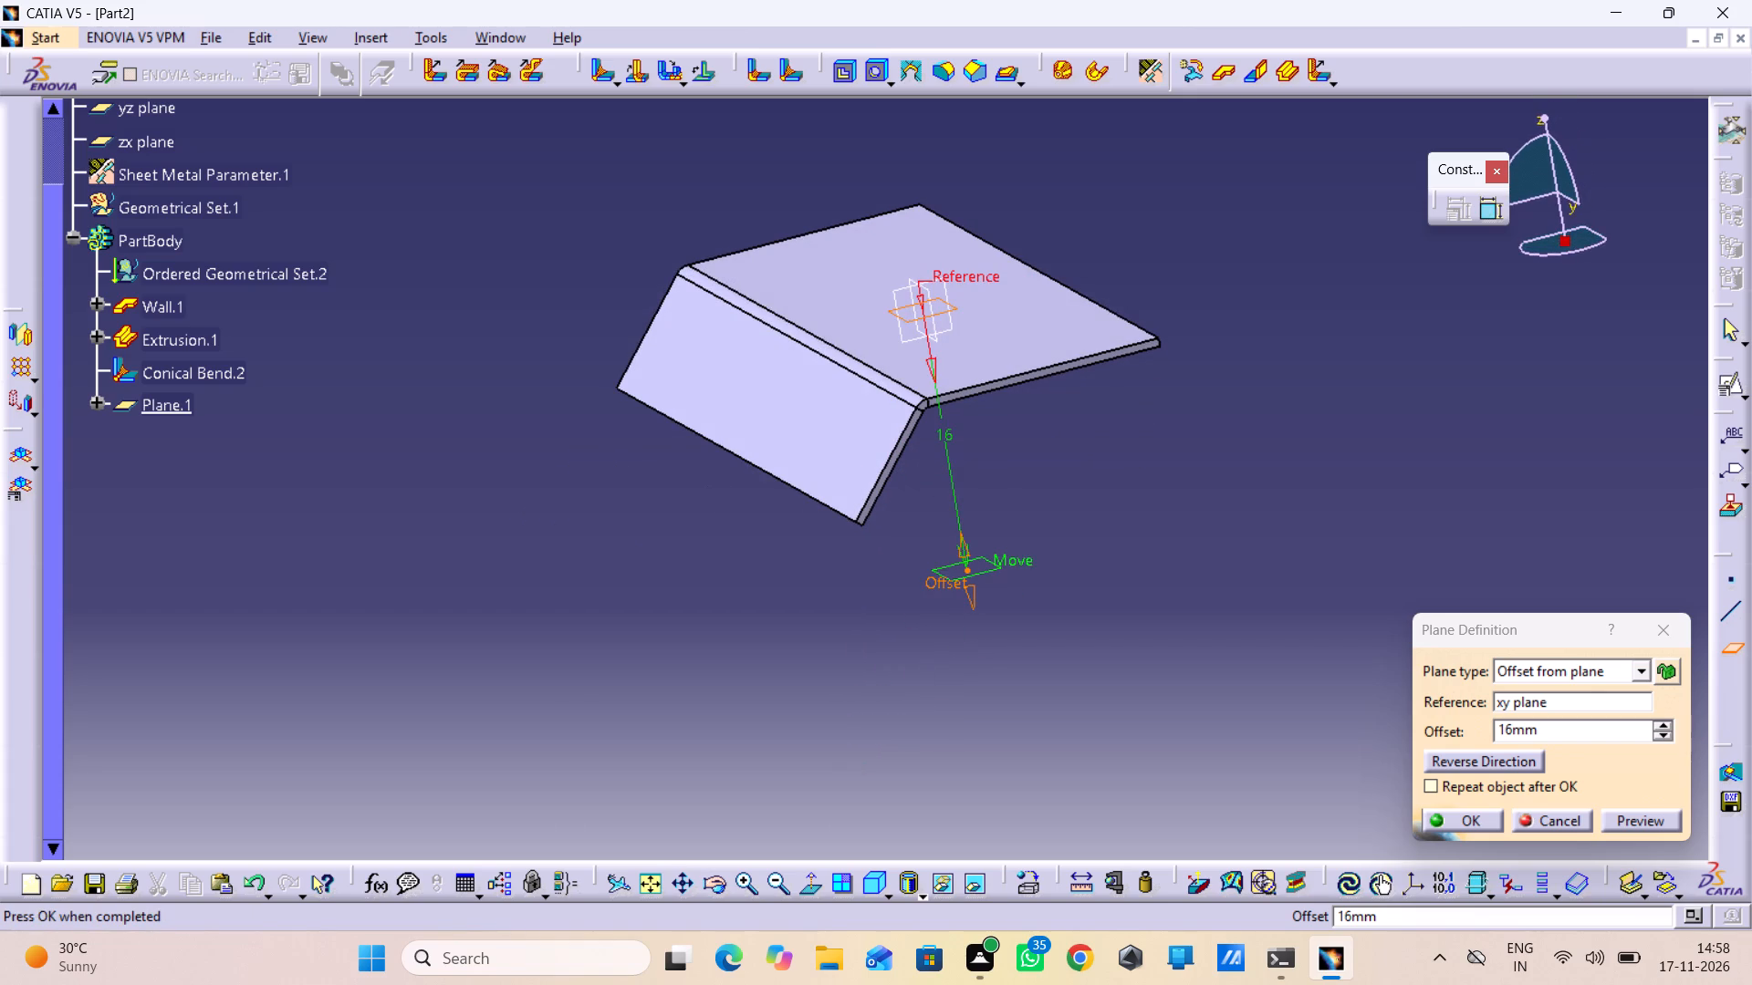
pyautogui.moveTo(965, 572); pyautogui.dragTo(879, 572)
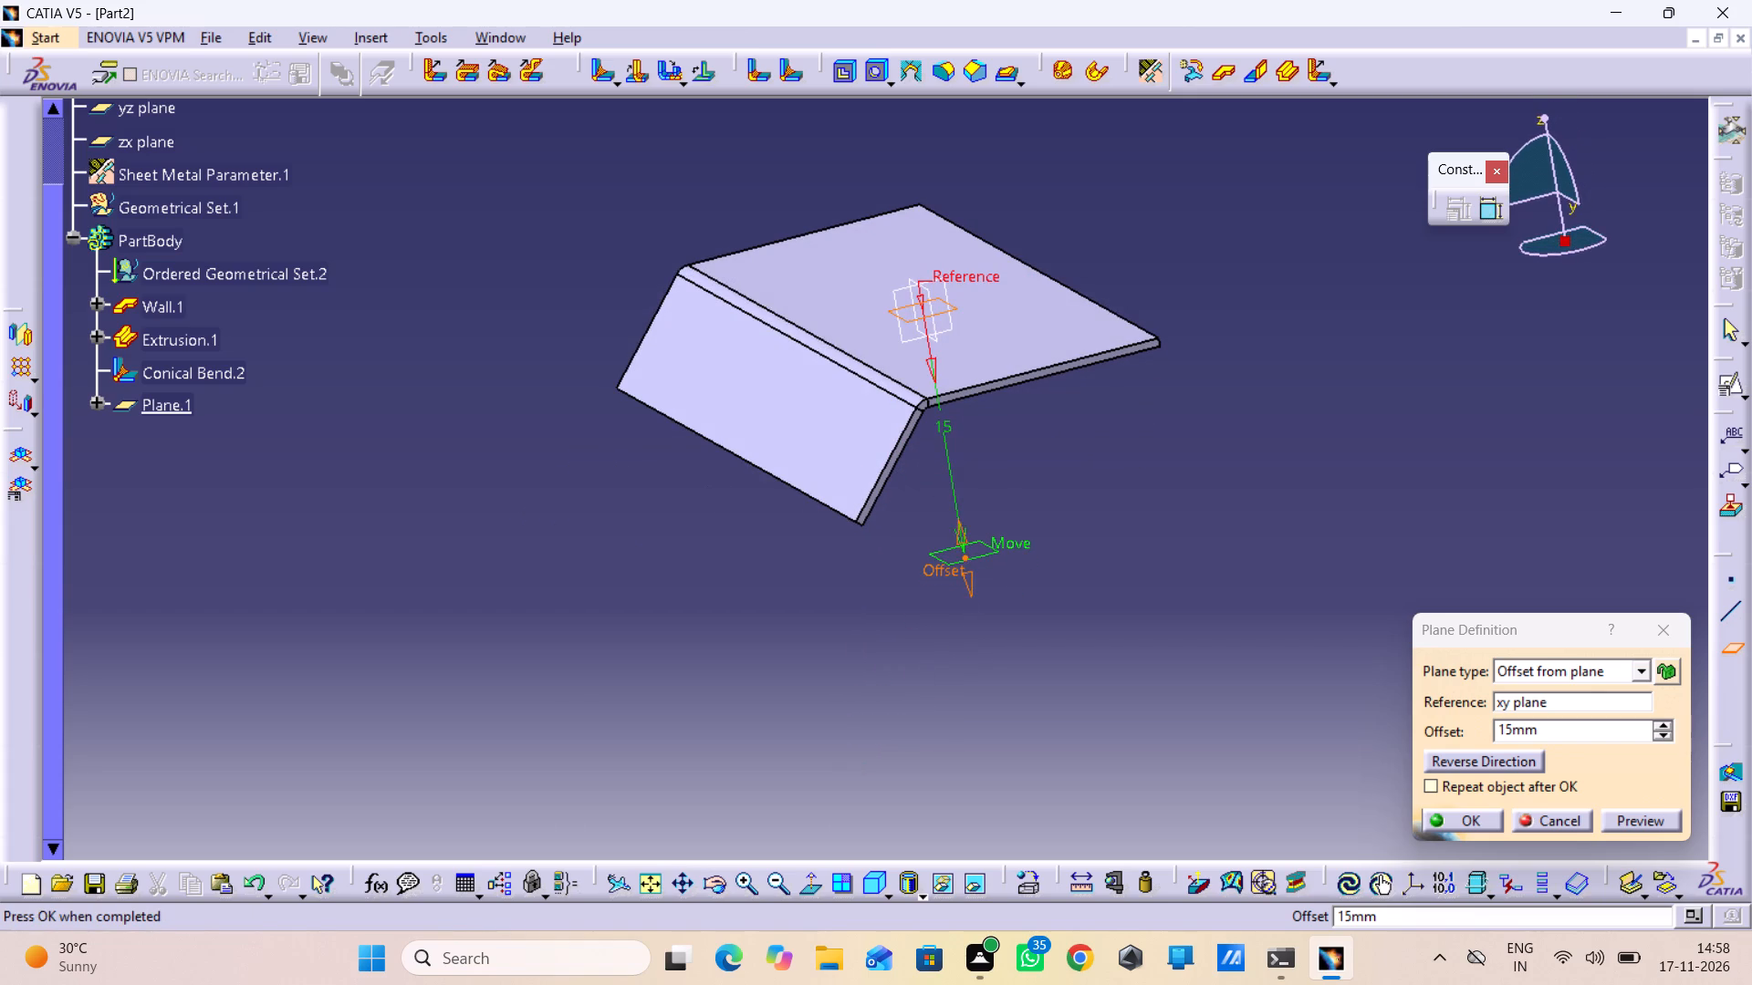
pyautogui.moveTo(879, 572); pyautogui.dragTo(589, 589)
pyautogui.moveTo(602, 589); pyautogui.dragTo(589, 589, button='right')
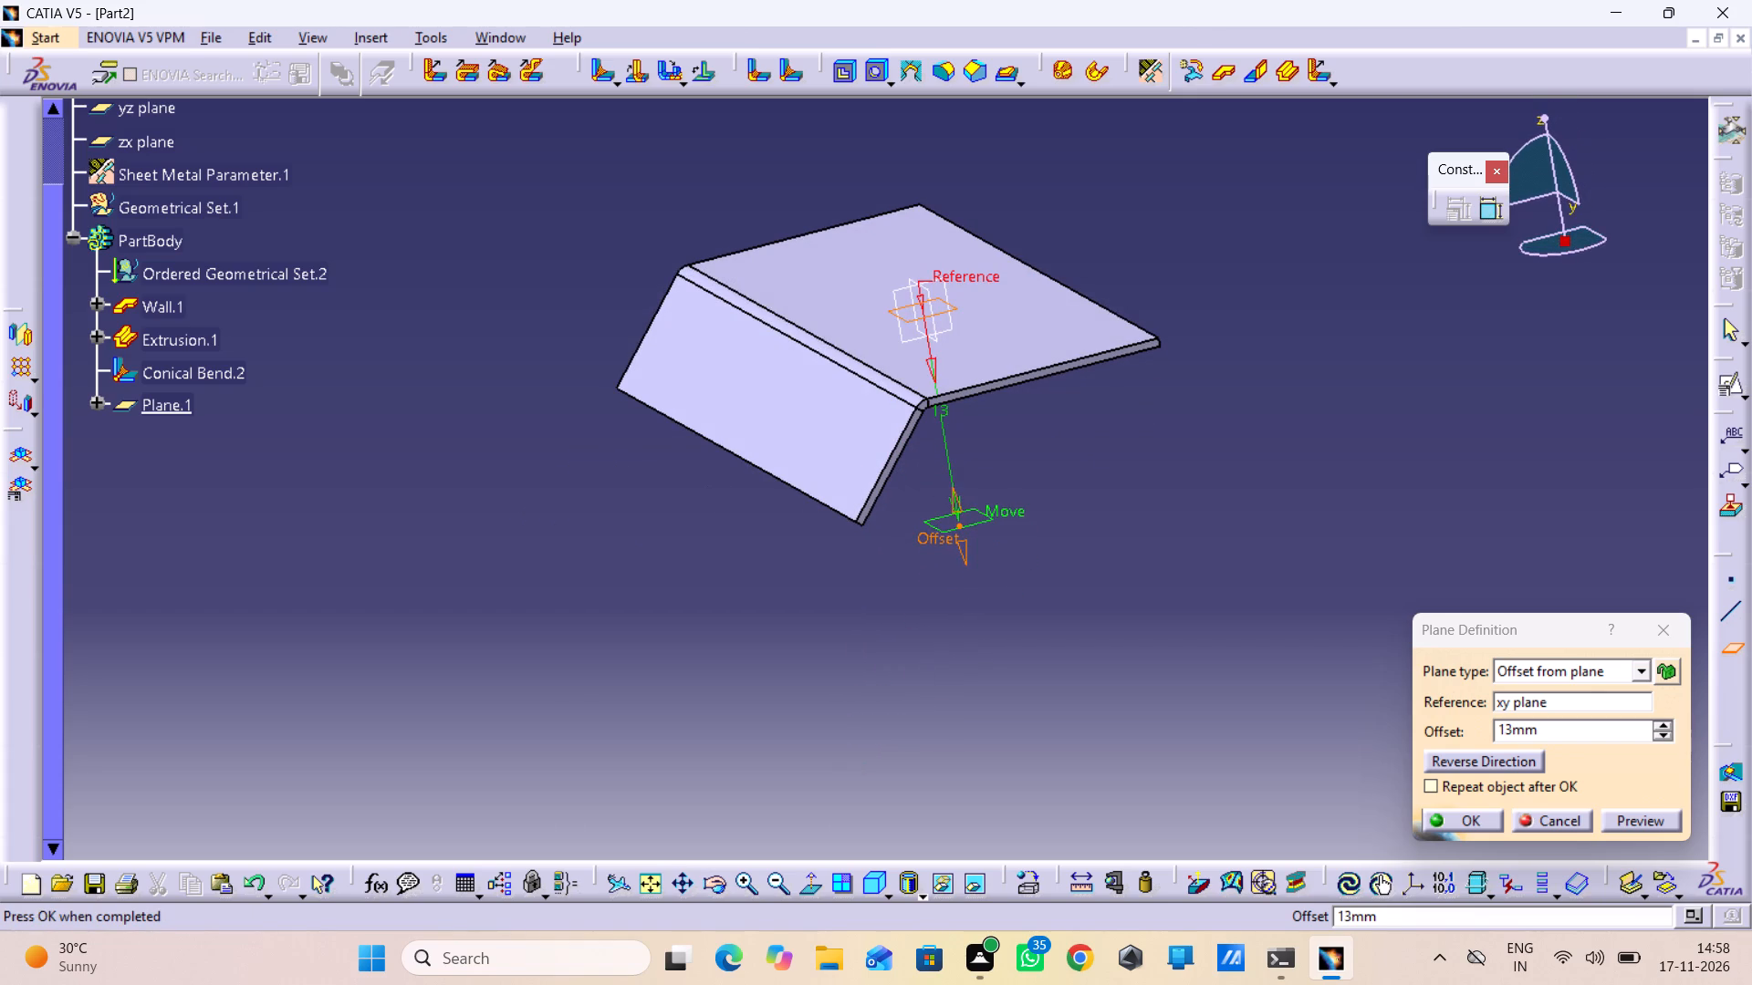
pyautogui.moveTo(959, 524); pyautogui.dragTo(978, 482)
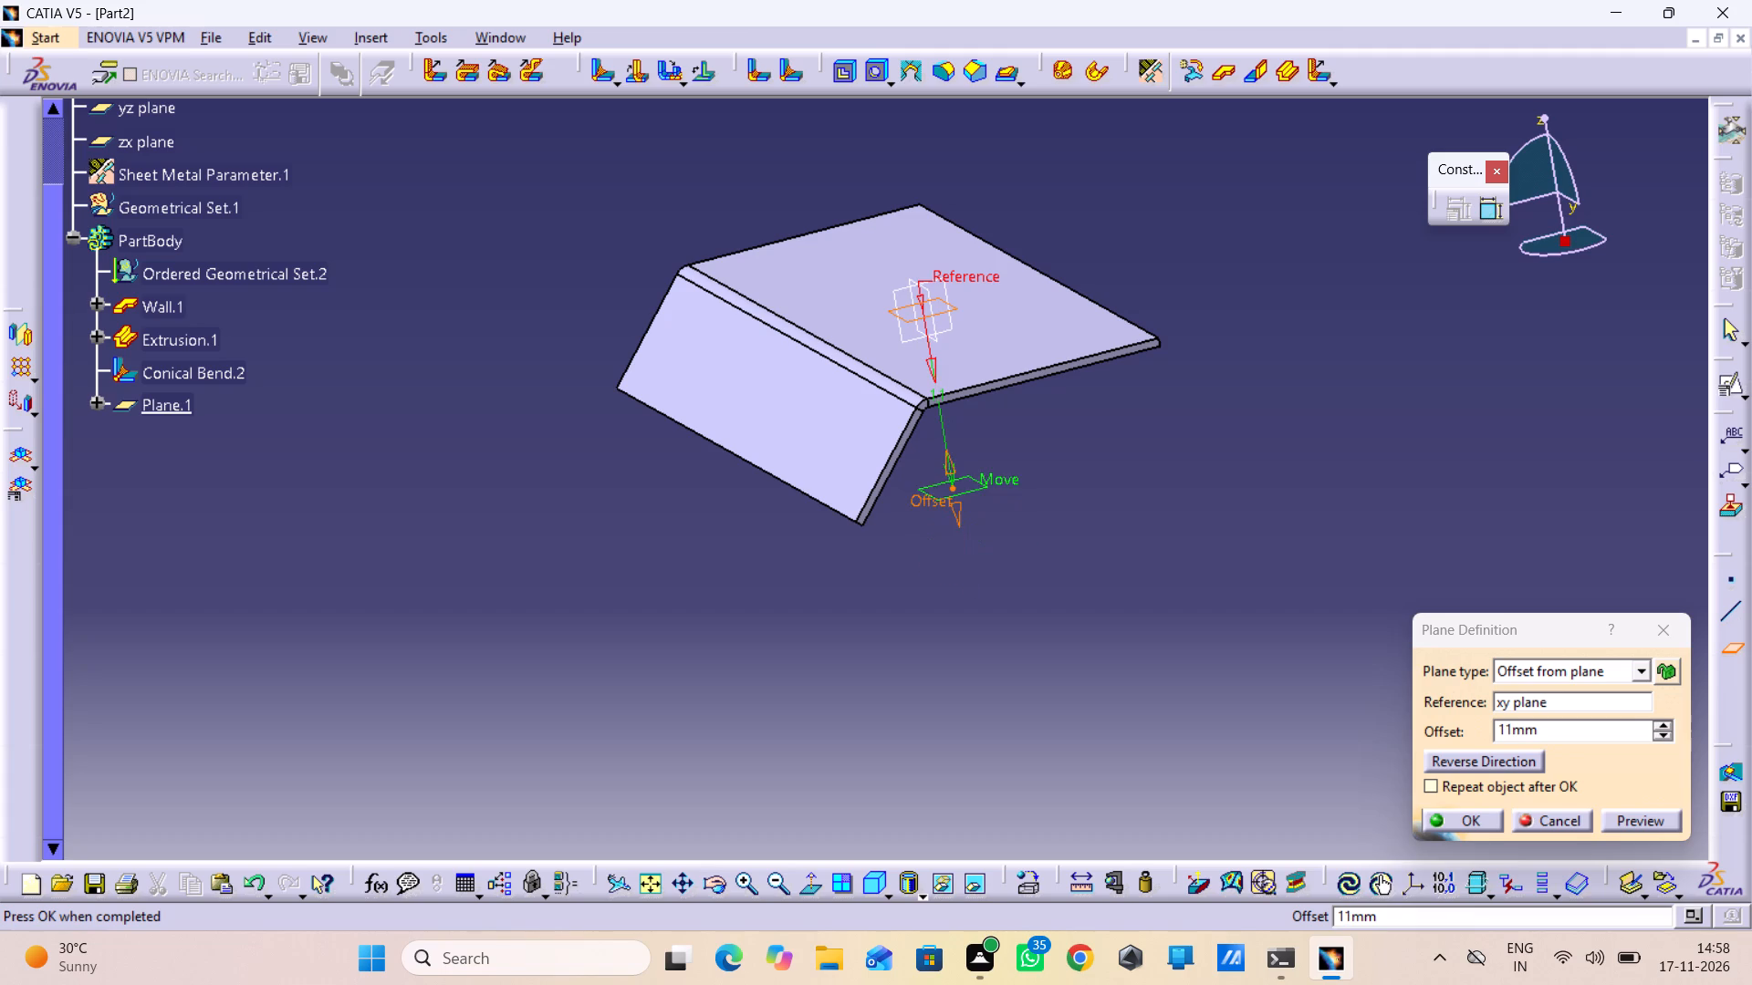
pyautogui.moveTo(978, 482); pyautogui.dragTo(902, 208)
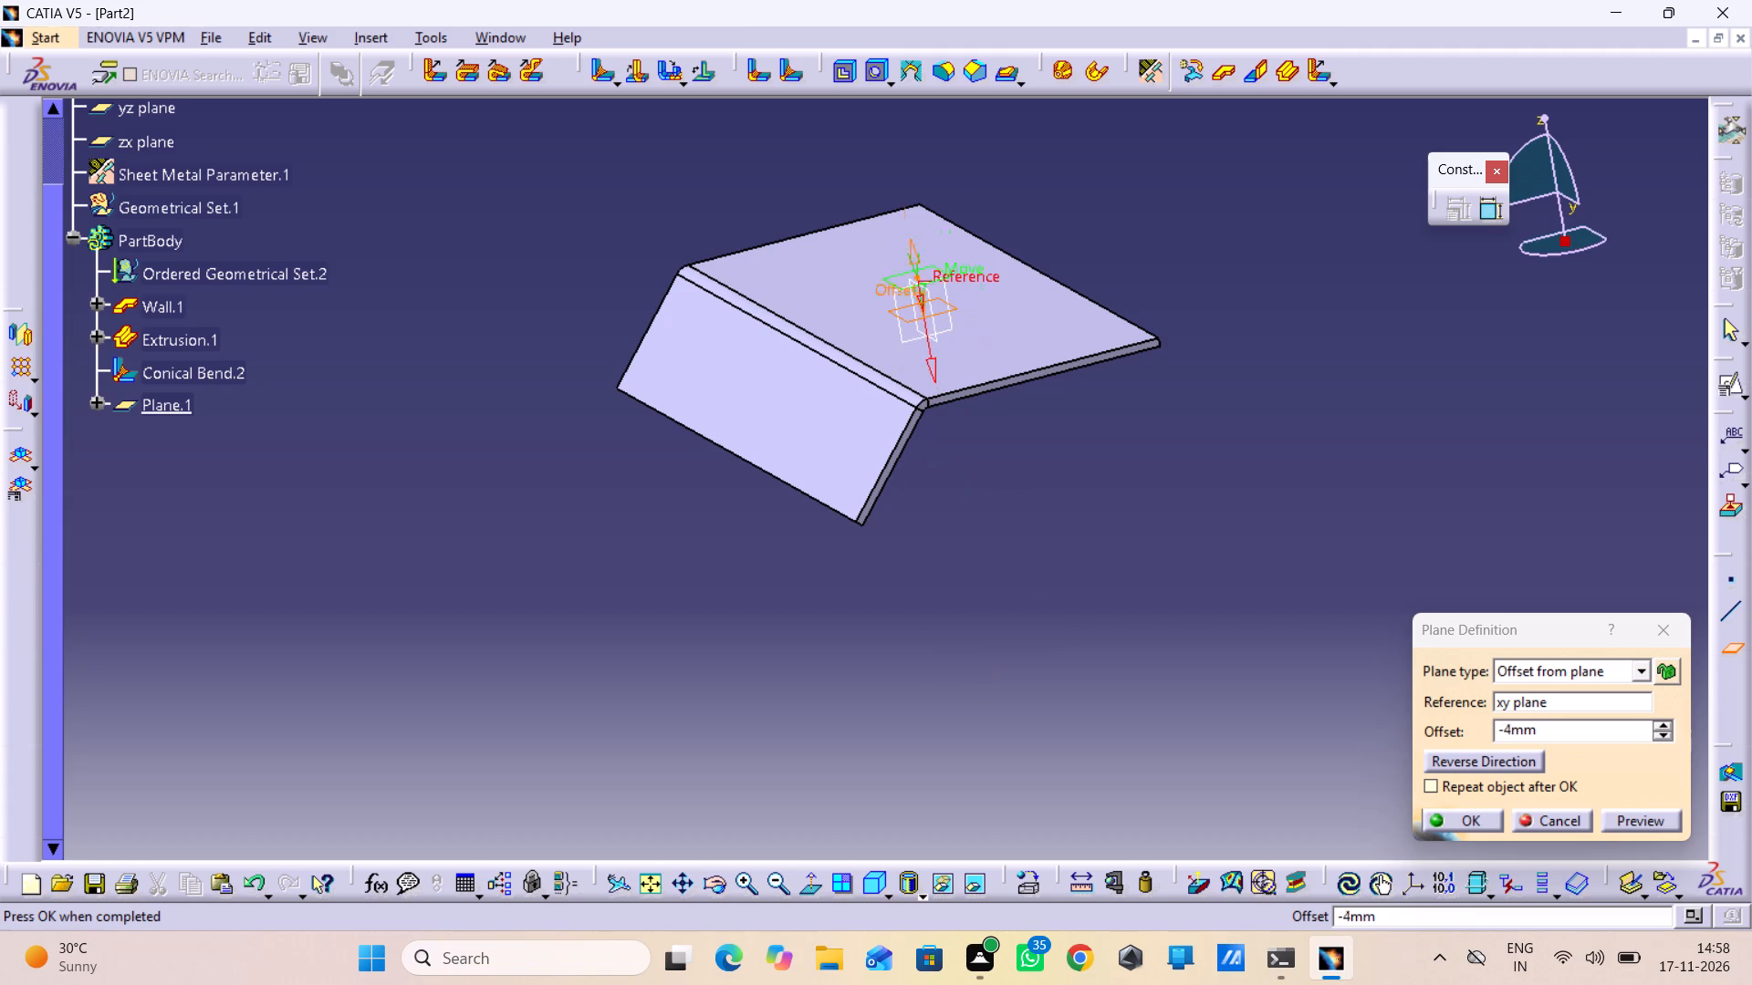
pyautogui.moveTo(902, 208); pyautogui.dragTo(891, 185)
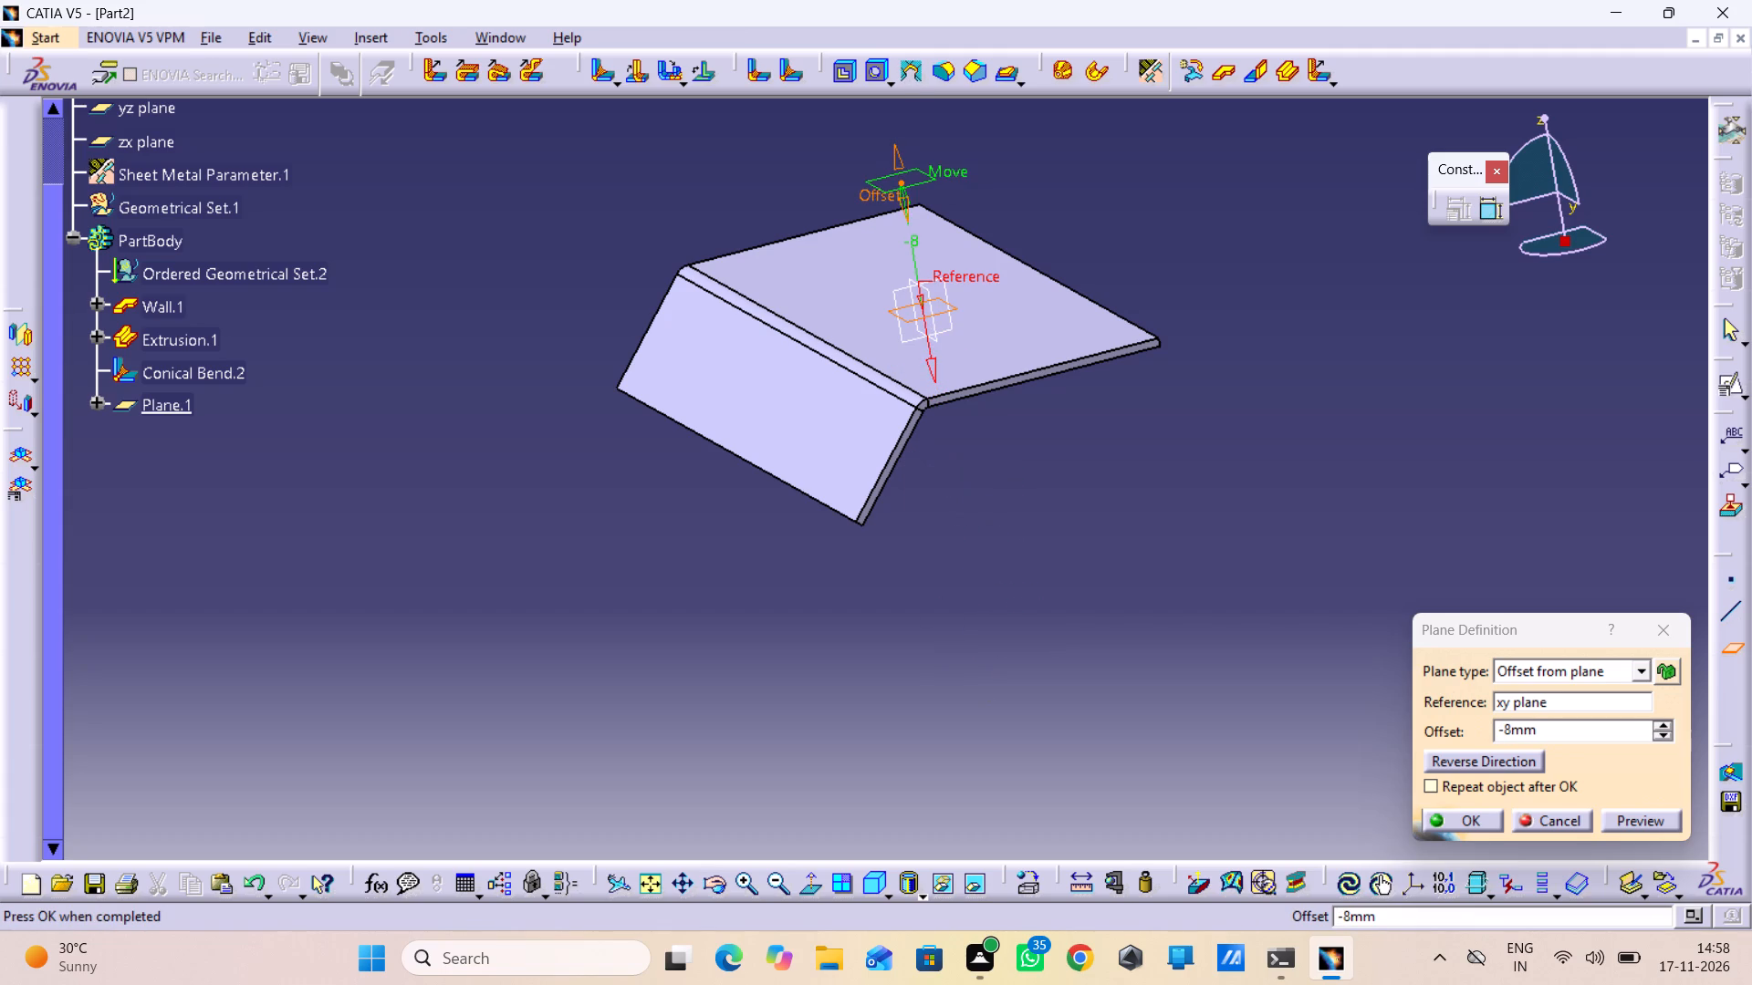
# Bring the plane back below the base to a 6 mm offset, preview it and create the plane.
pyautogui.moveTo(896, 182); pyautogui.dragTo(877, 503)
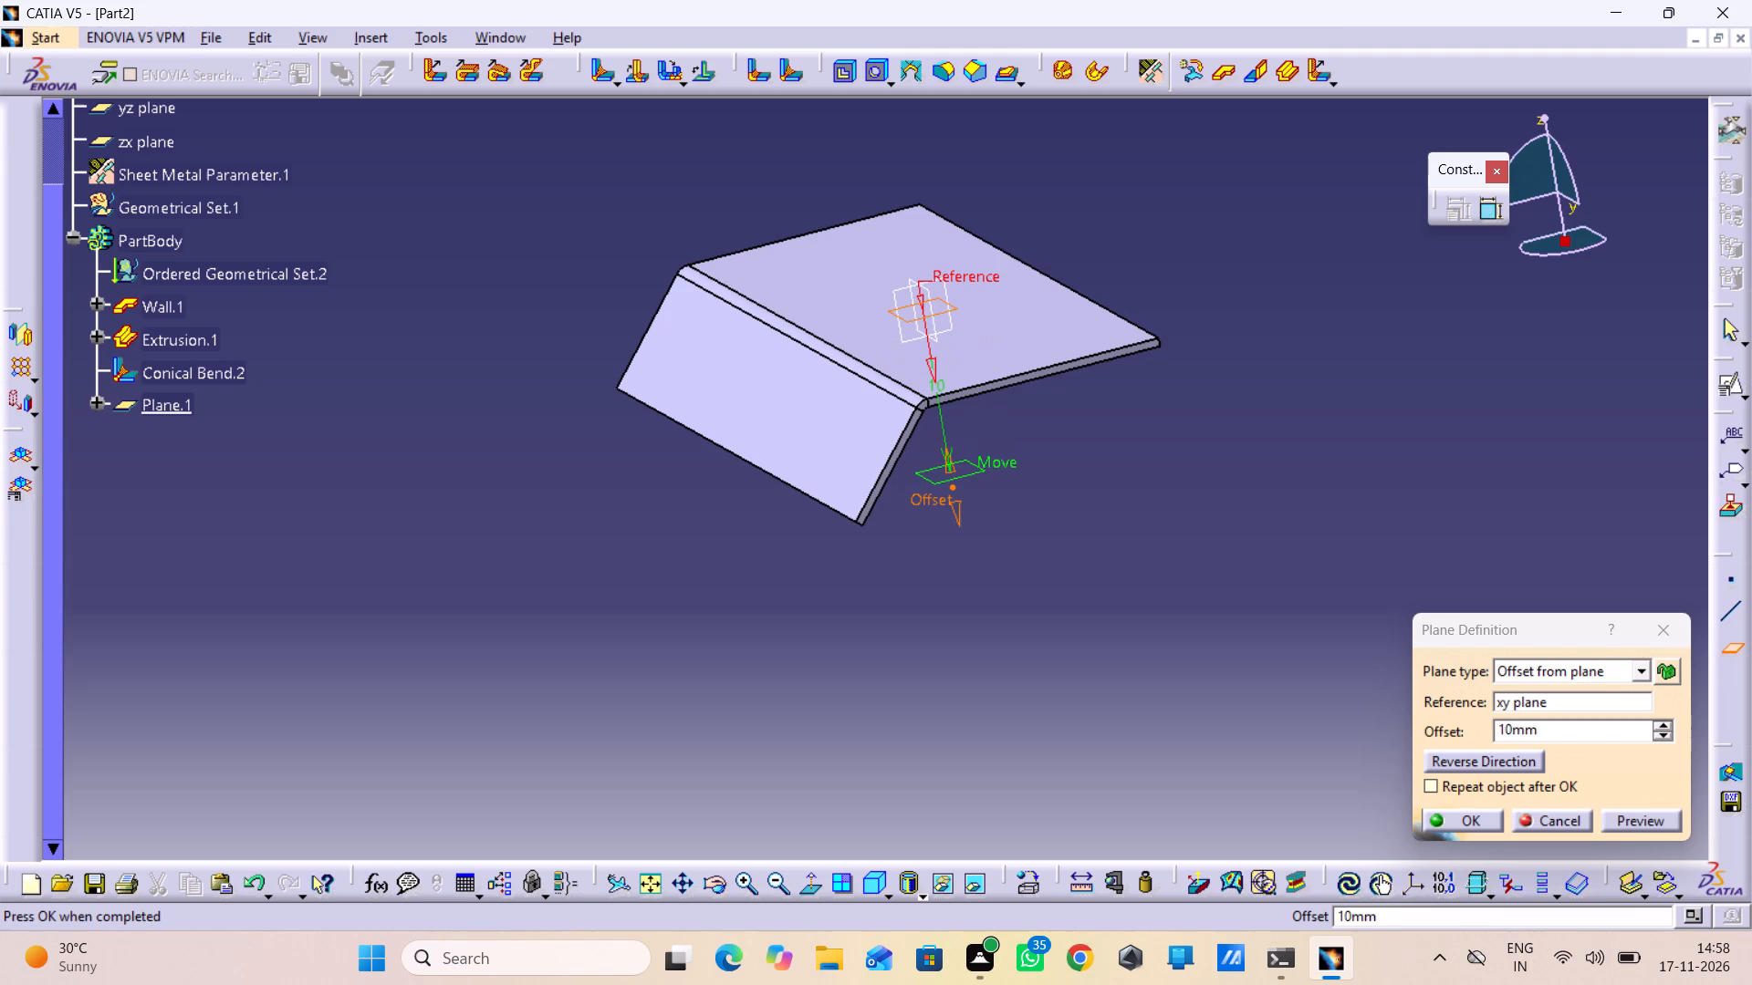
pyautogui.moveTo(877, 503); pyautogui.dragTo(875, 511)
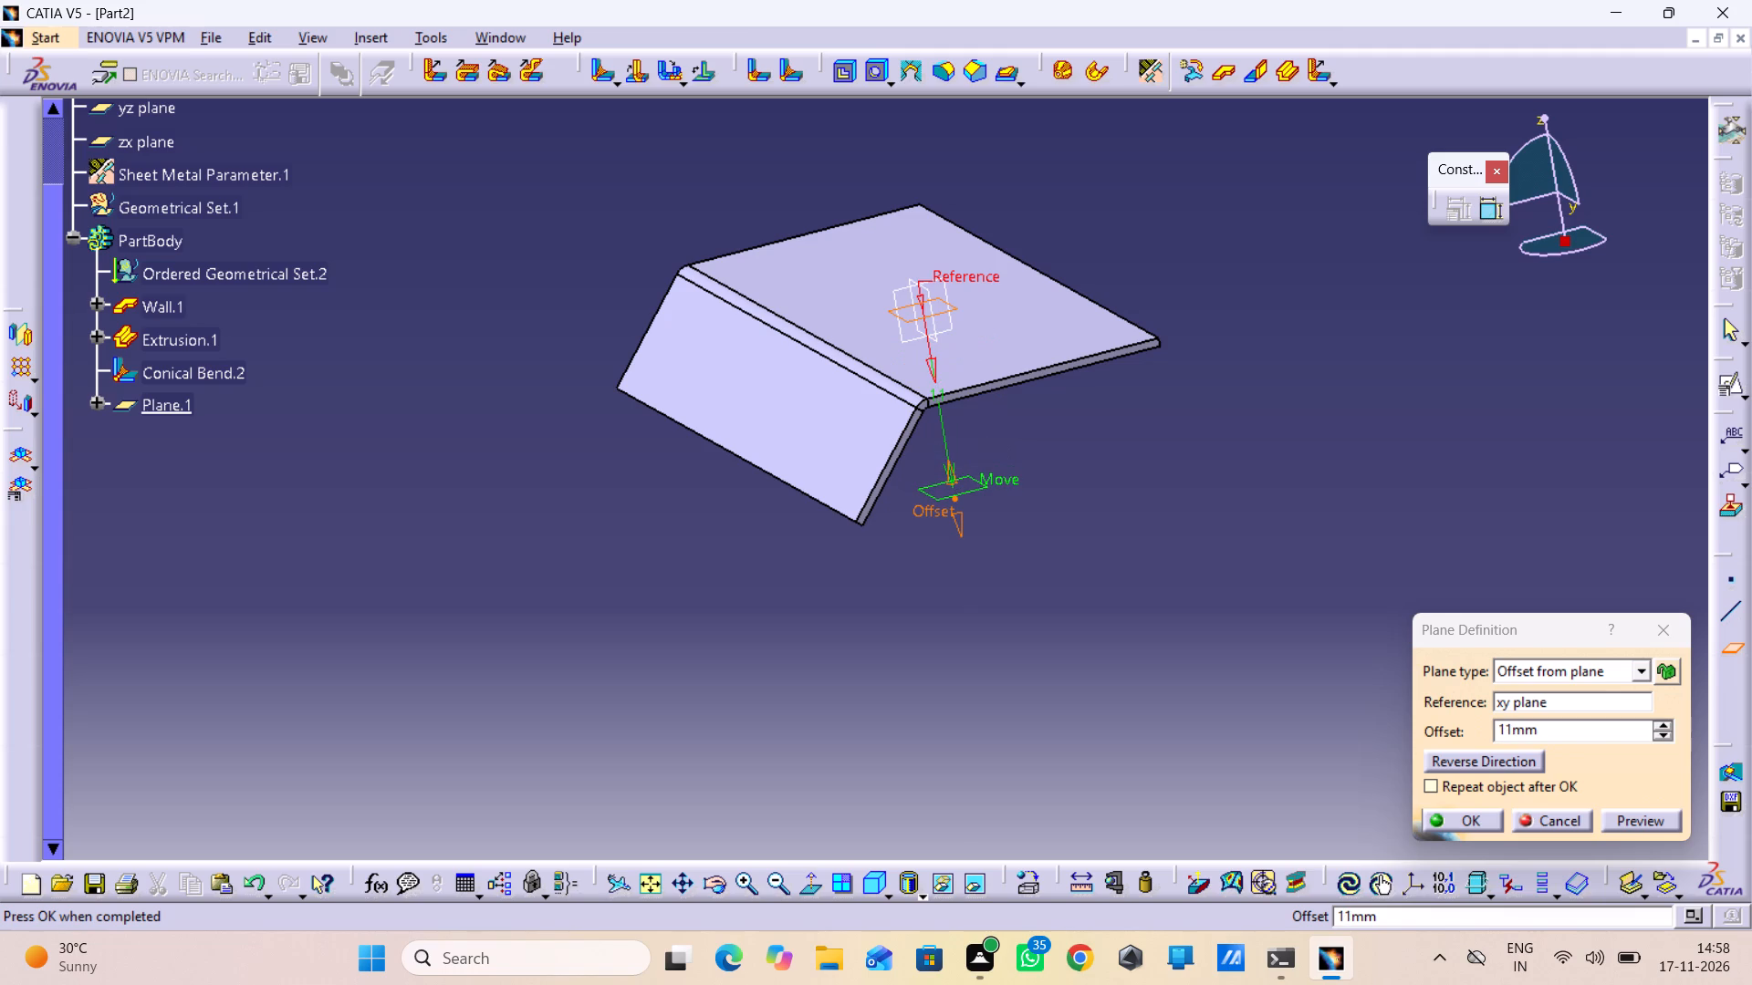
pyautogui.moveTo(875, 511); pyautogui.dragTo(875, 472)
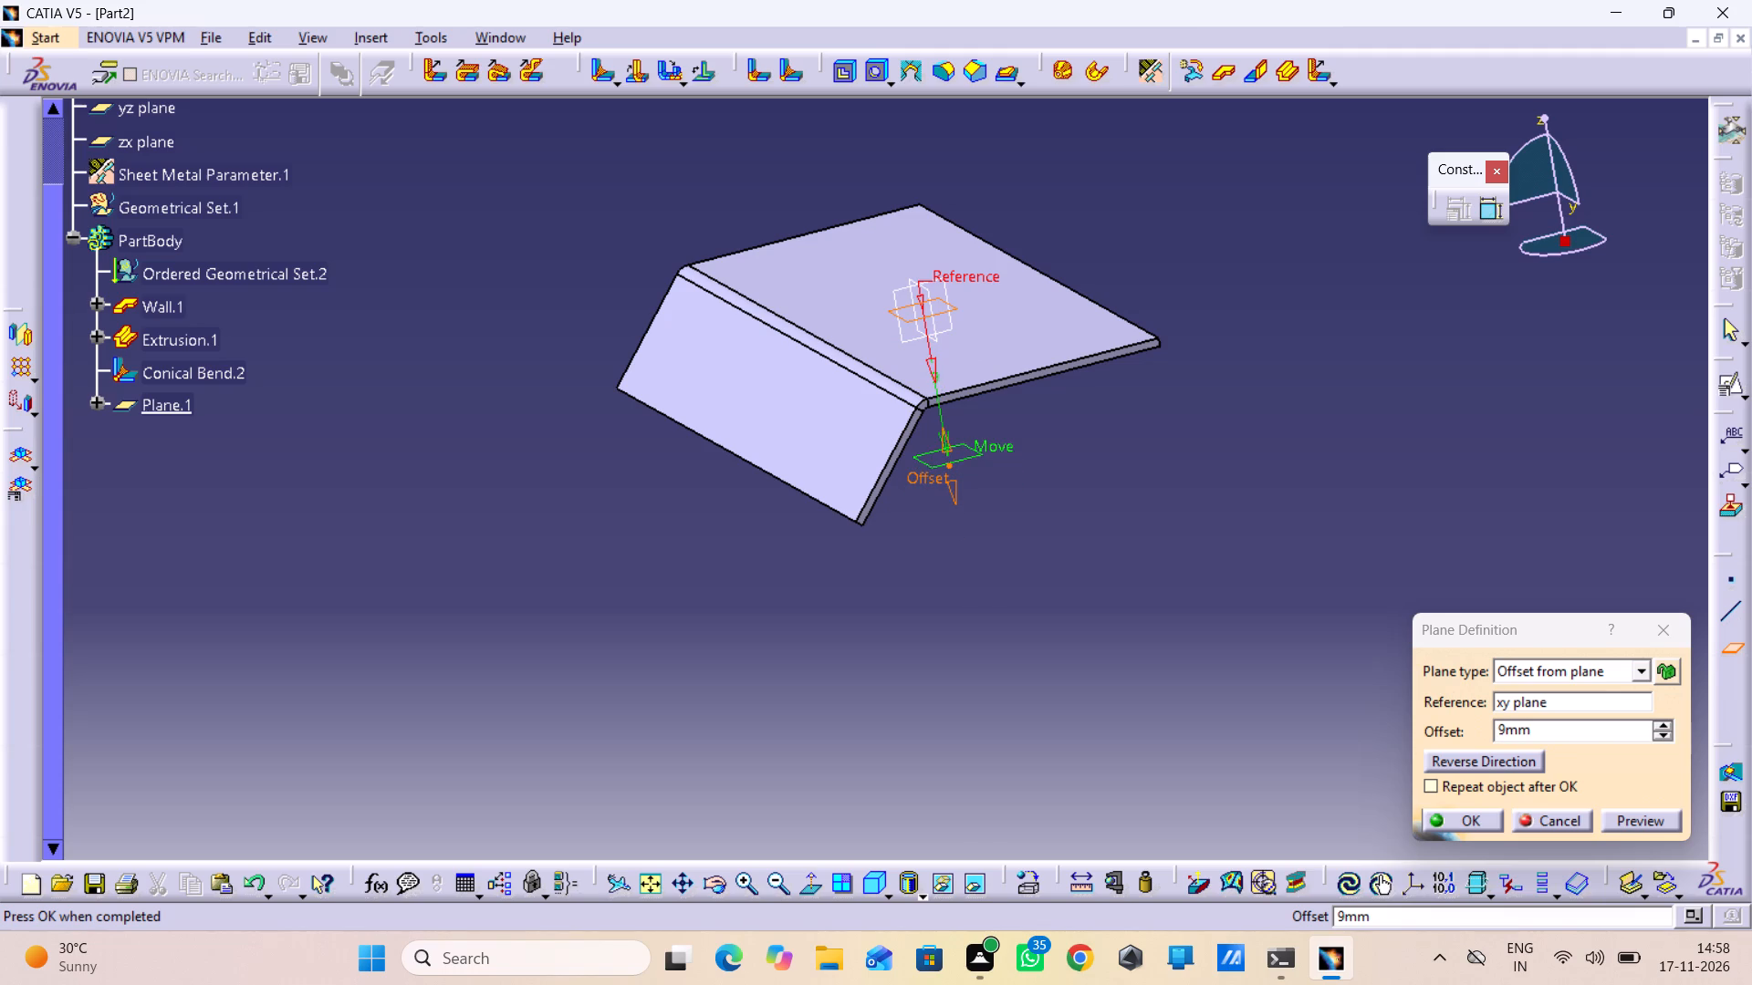
pyautogui.moveTo(875, 472); pyautogui.dragTo(876, 437)
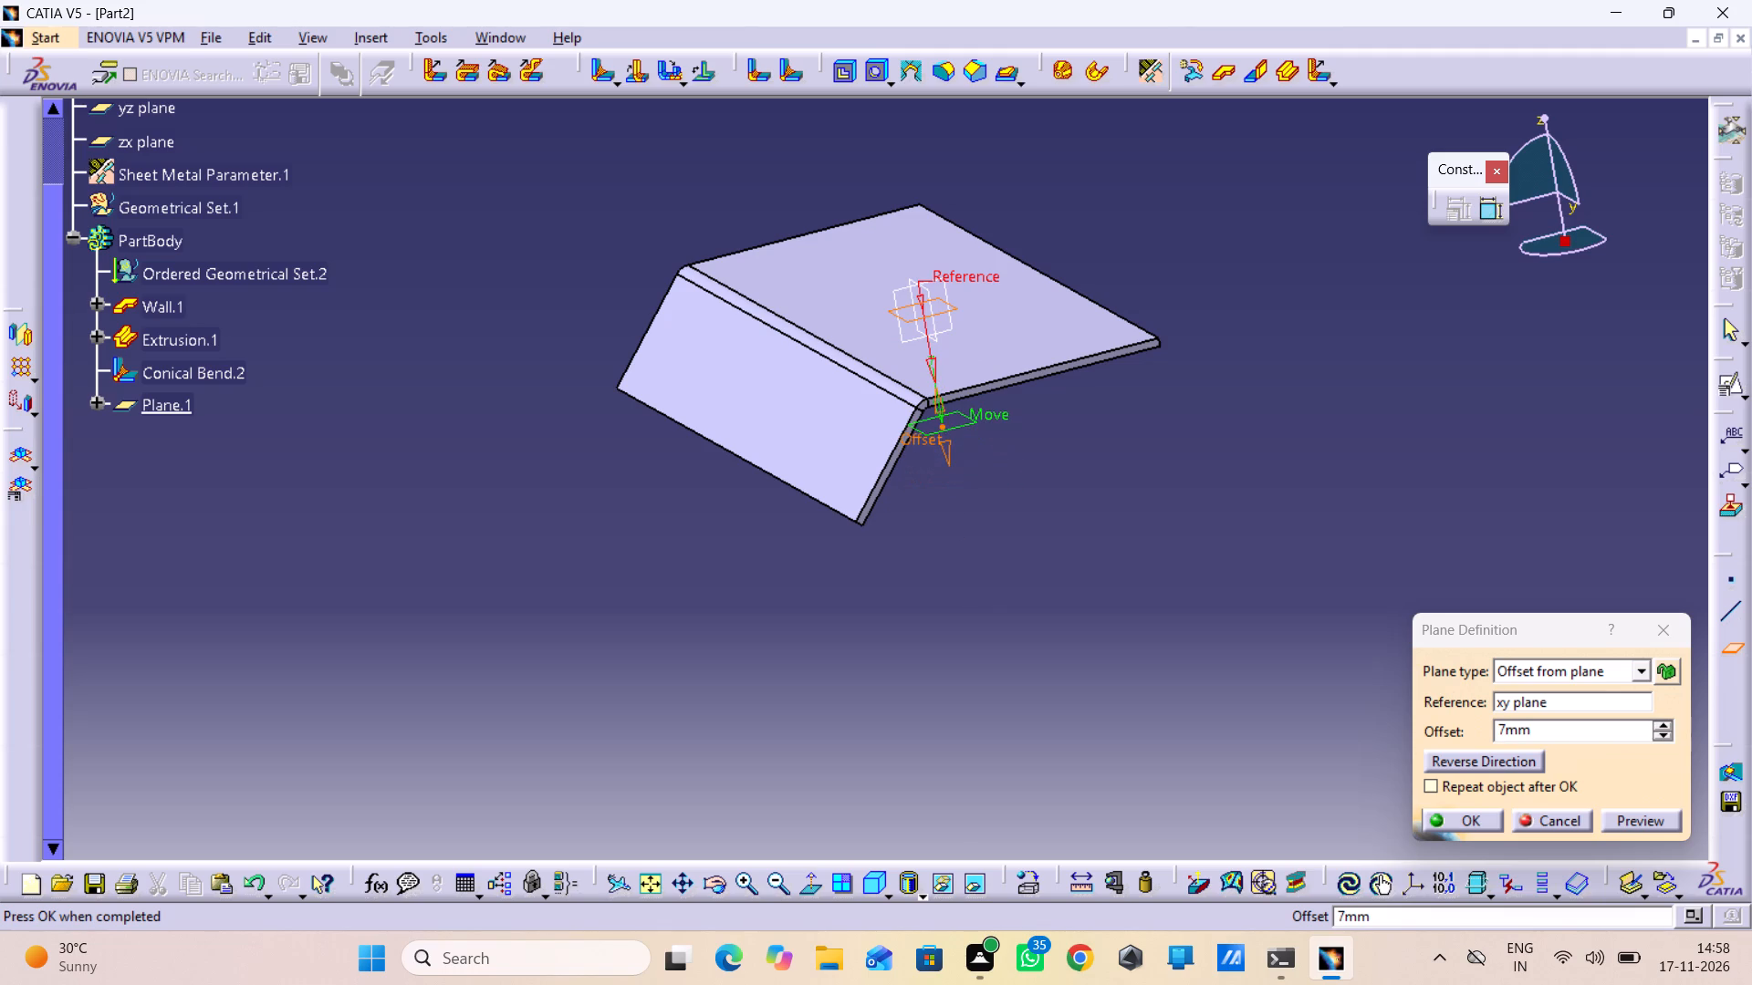
pyautogui.moveTo(876, 437); pyautogui.dragTo(880, 430)
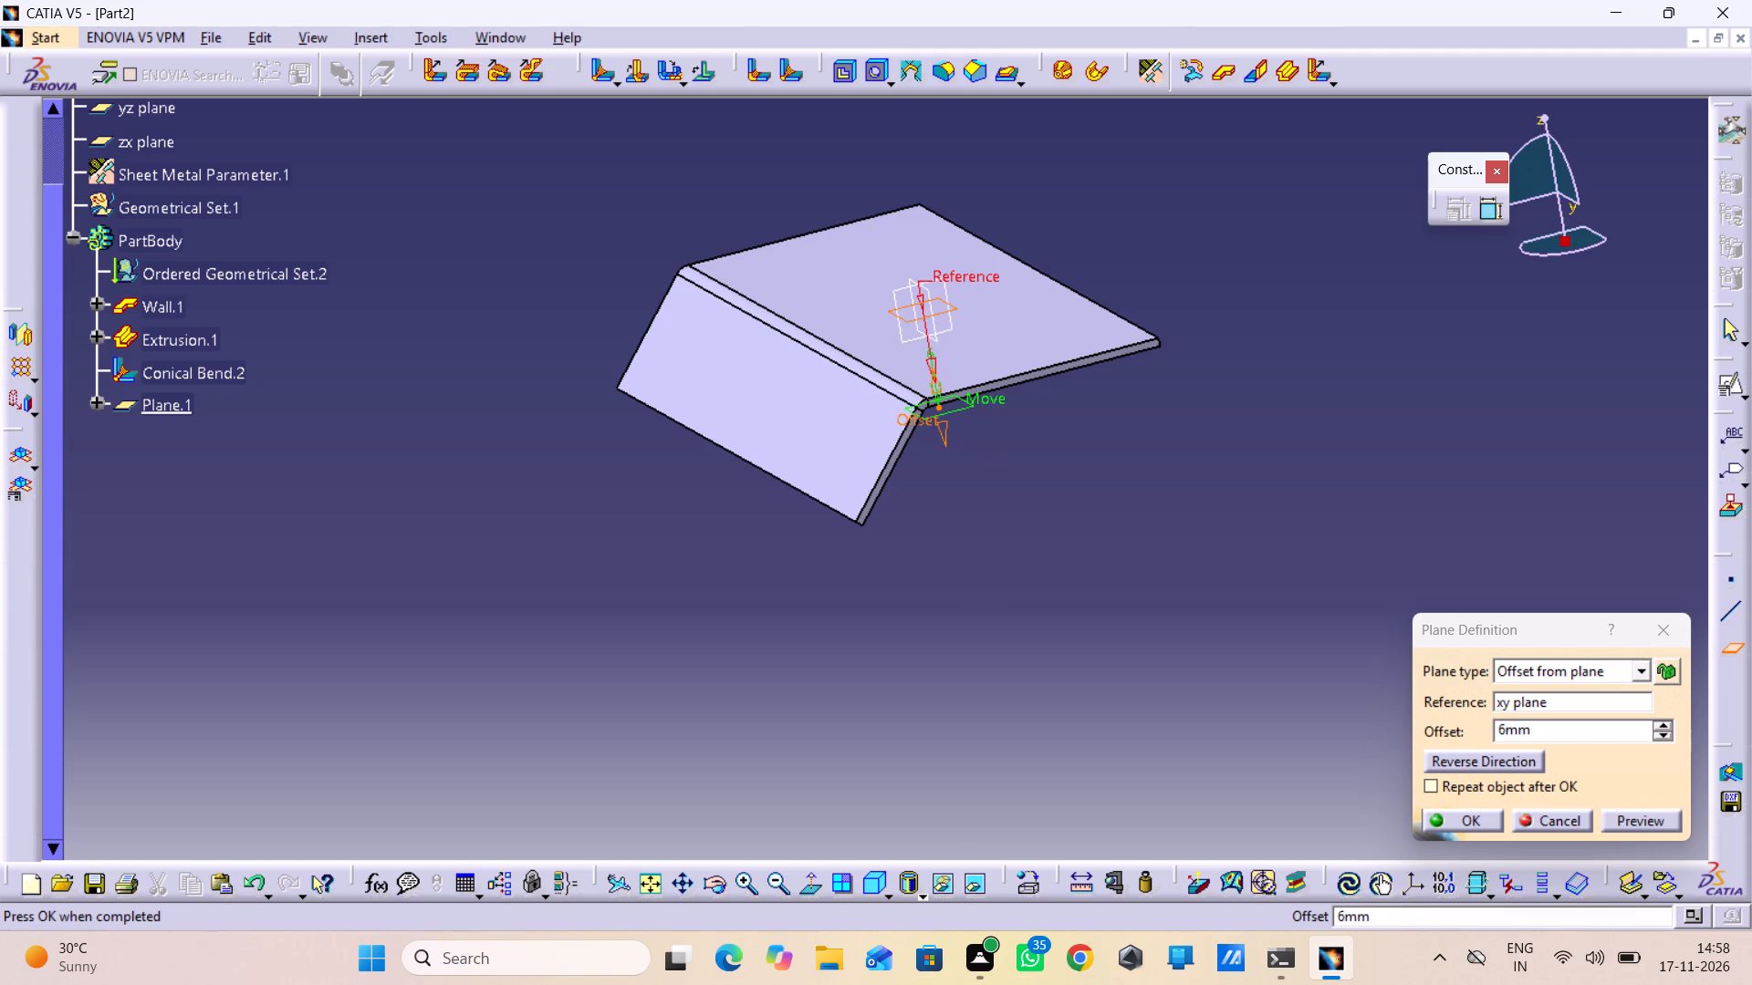
pyautogui.moveTo(888, 514); pyautogui.dragTo(875, 435, button='middle')
pyautogui.moveTo(888, 514); pyautogui.dragTo(875, 435, button='right')
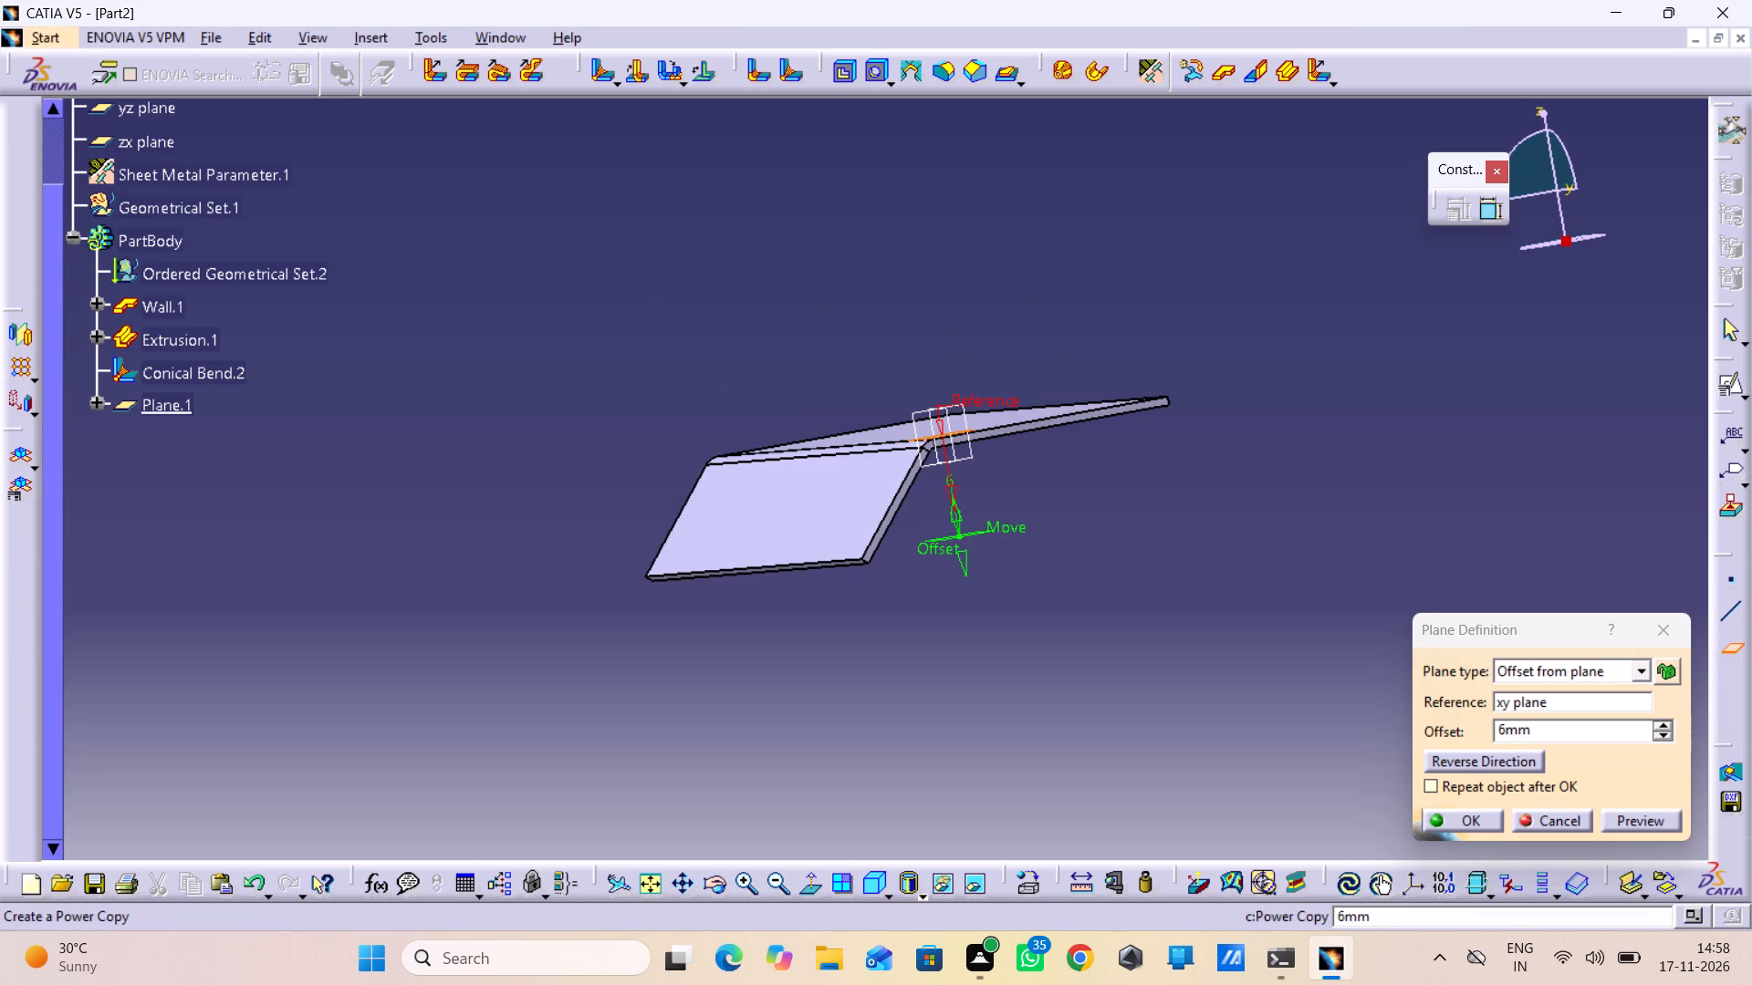
pyautogui.click(1651, 821)
pyautogui.click(1651, 821)
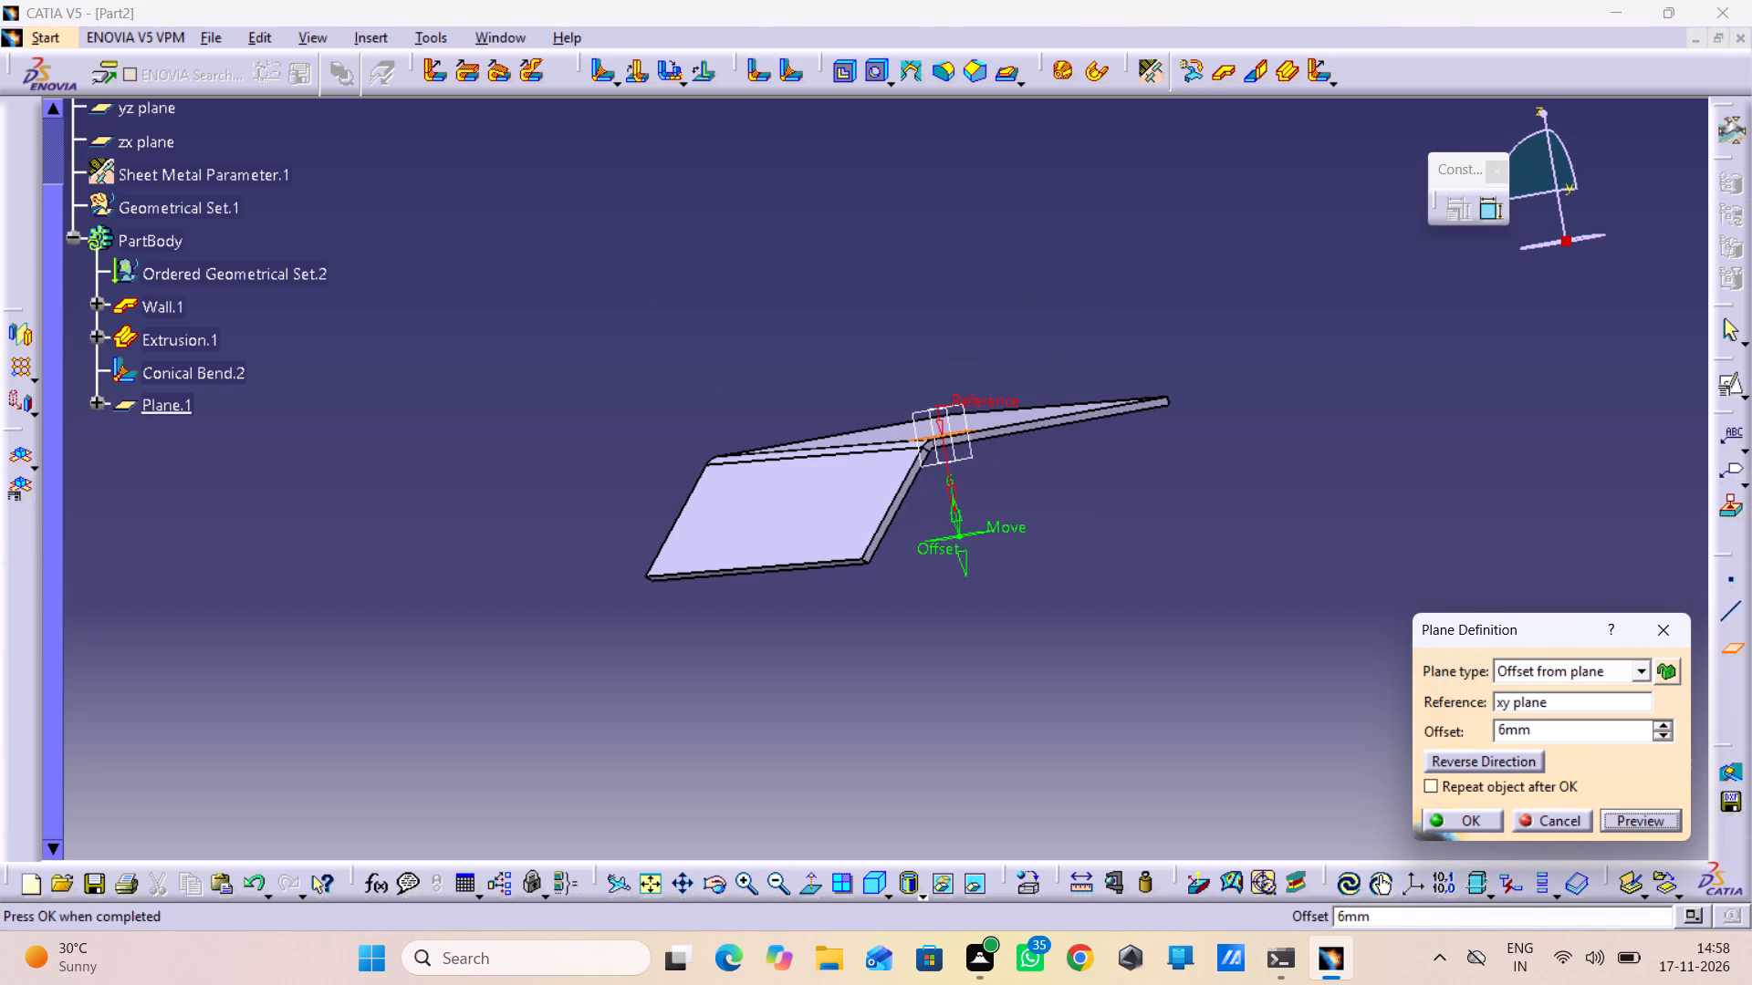
pyautogui.click(1458, 816)
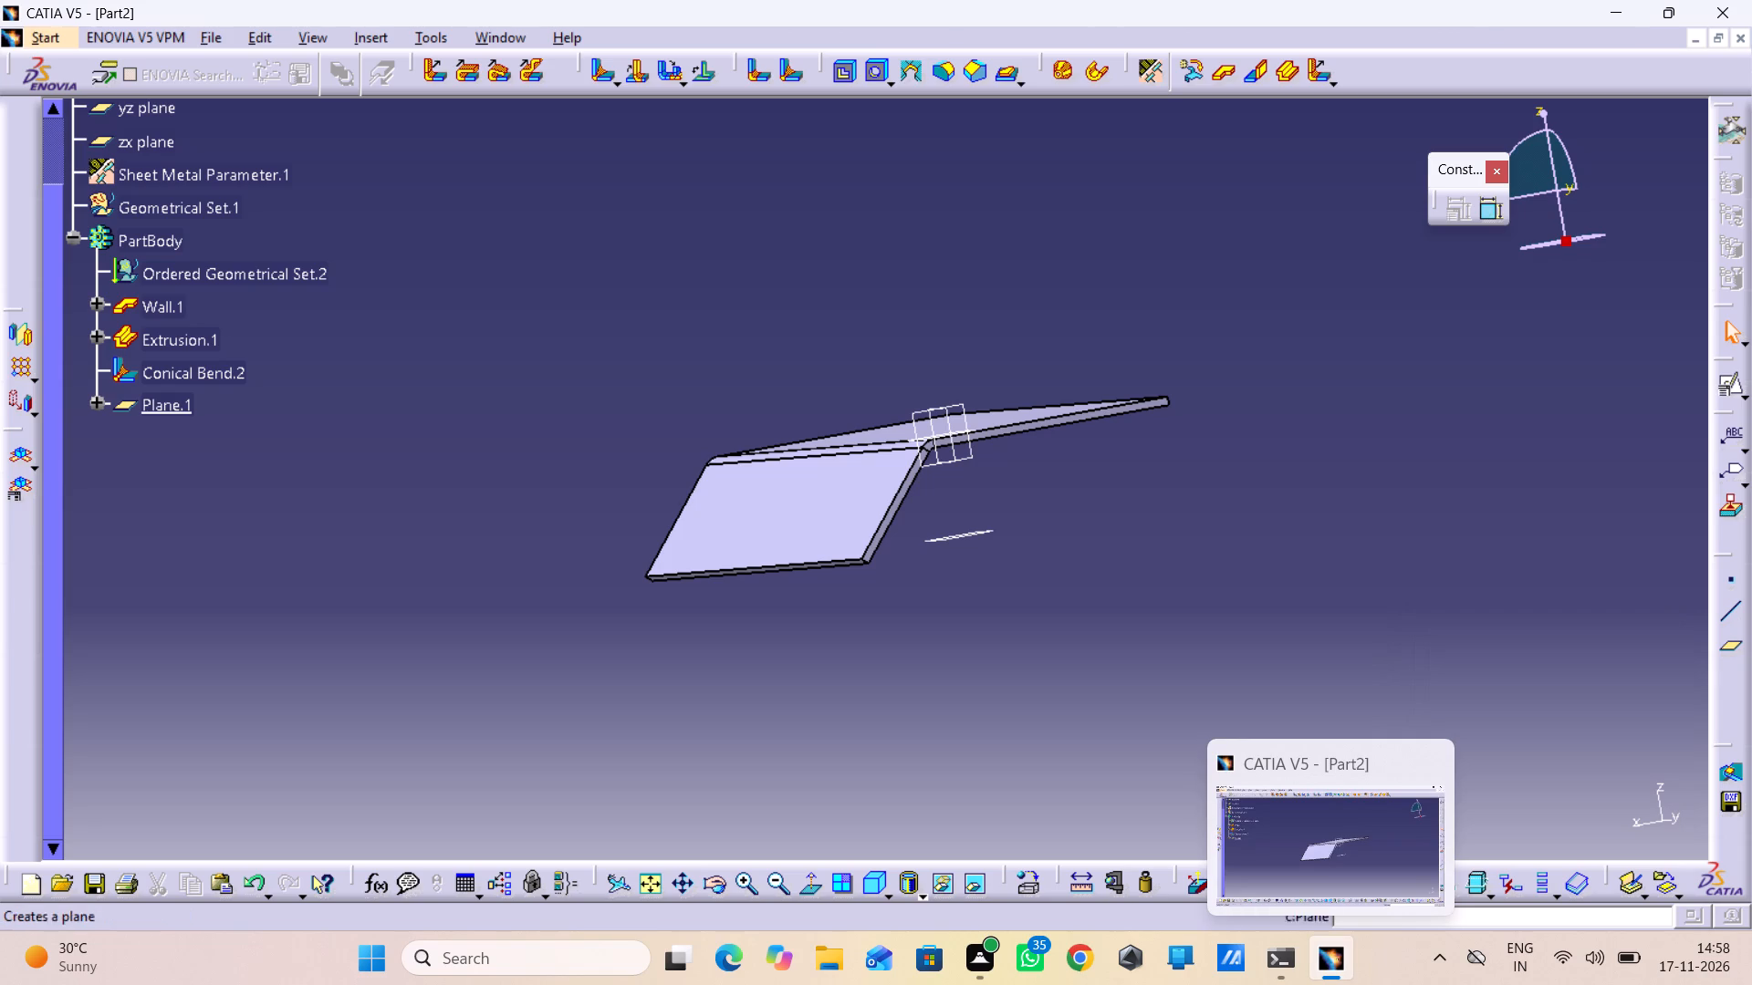
# Create a positioned sketch on the new offset plane, with the V direction reversed and the H and V axes swapped.
pyautogui.click(953, 534)
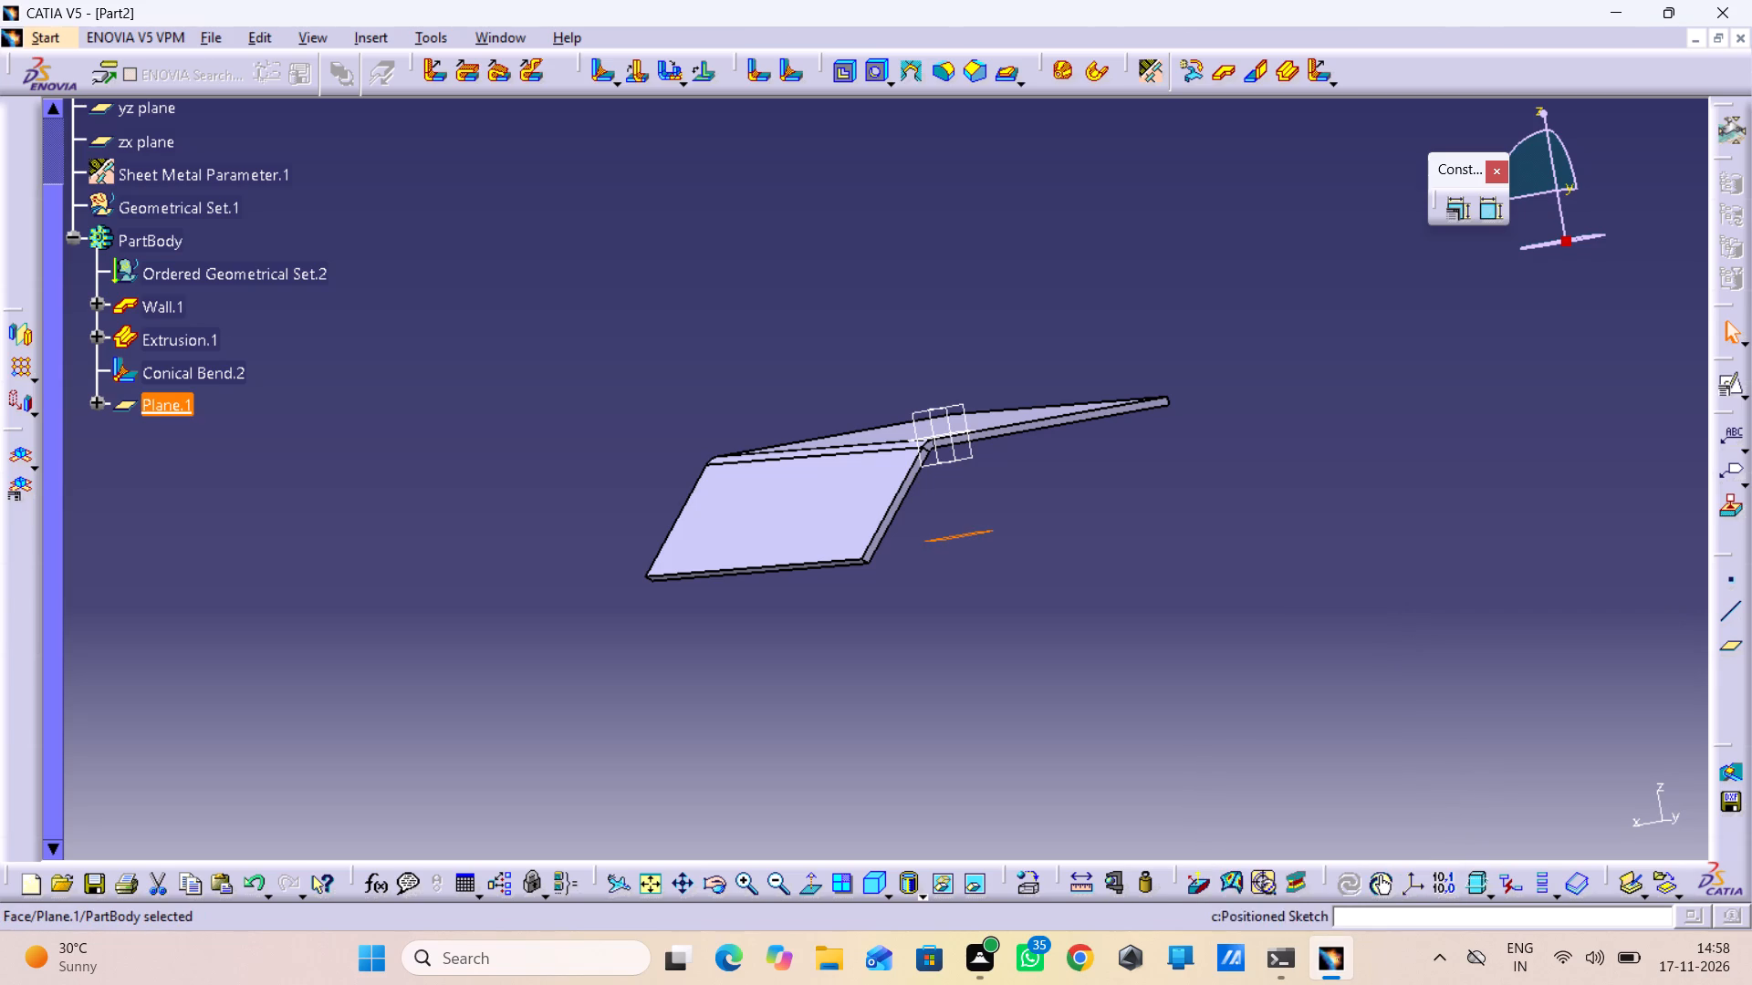
pyautogui.click(1721, 395)
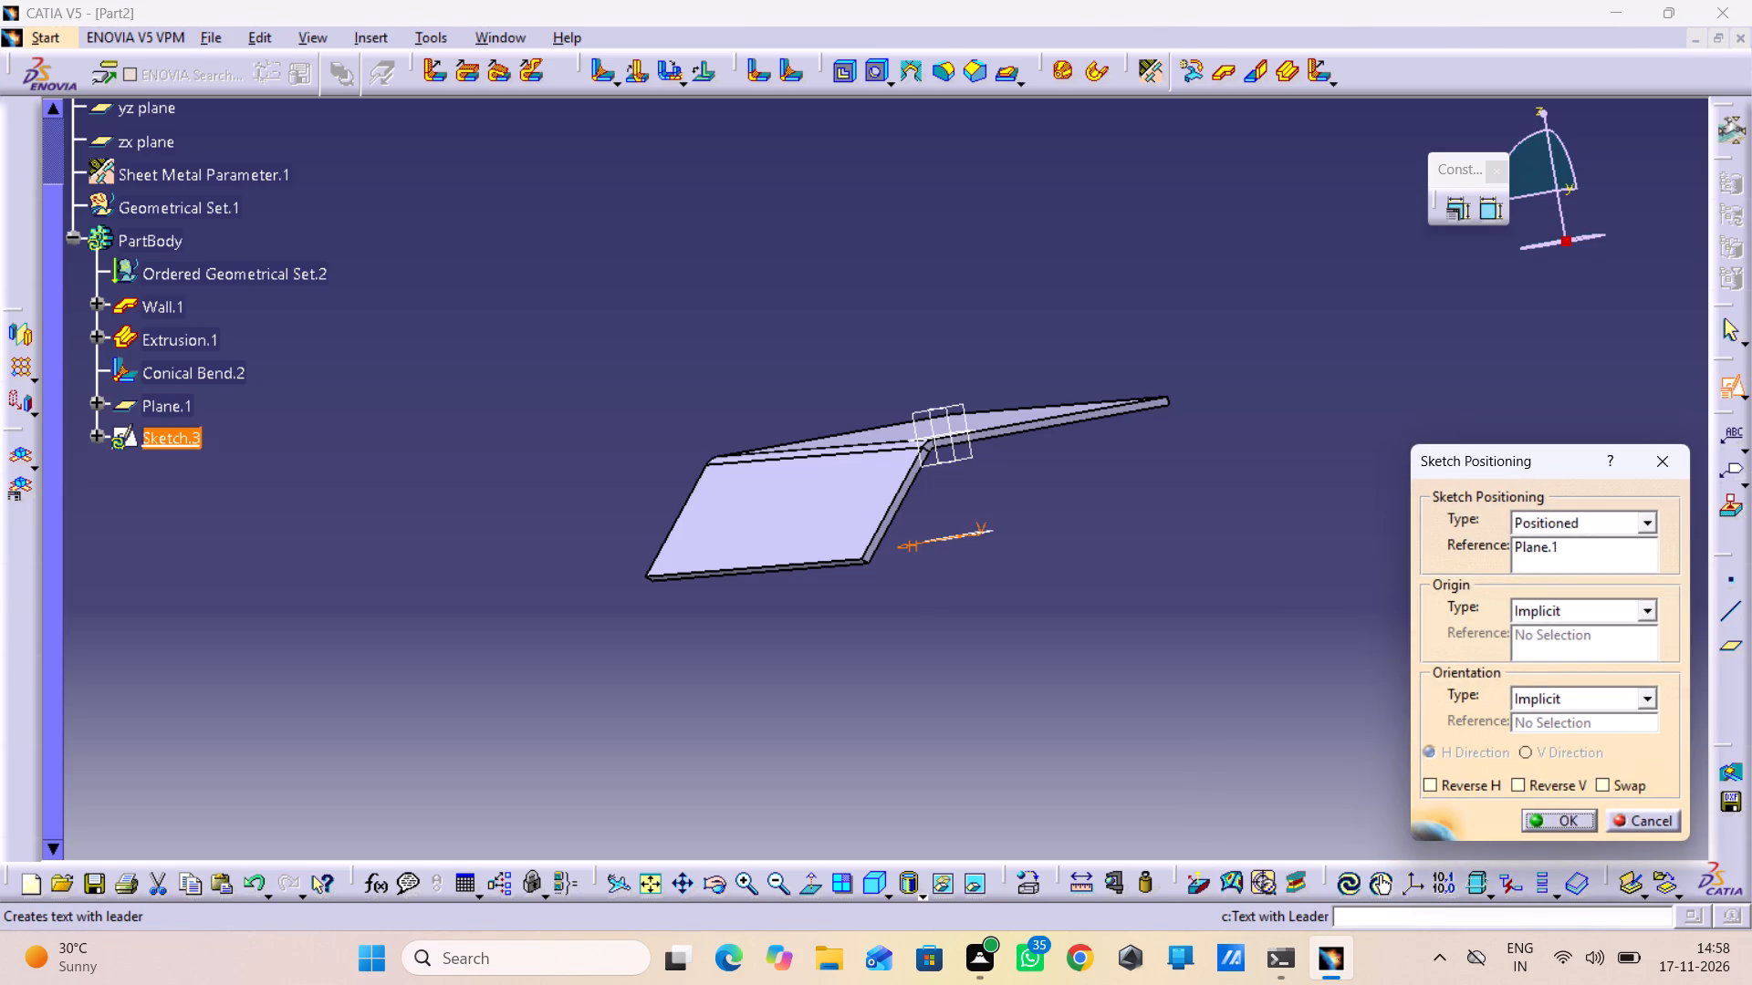
pyautogui.click(1566, 782)
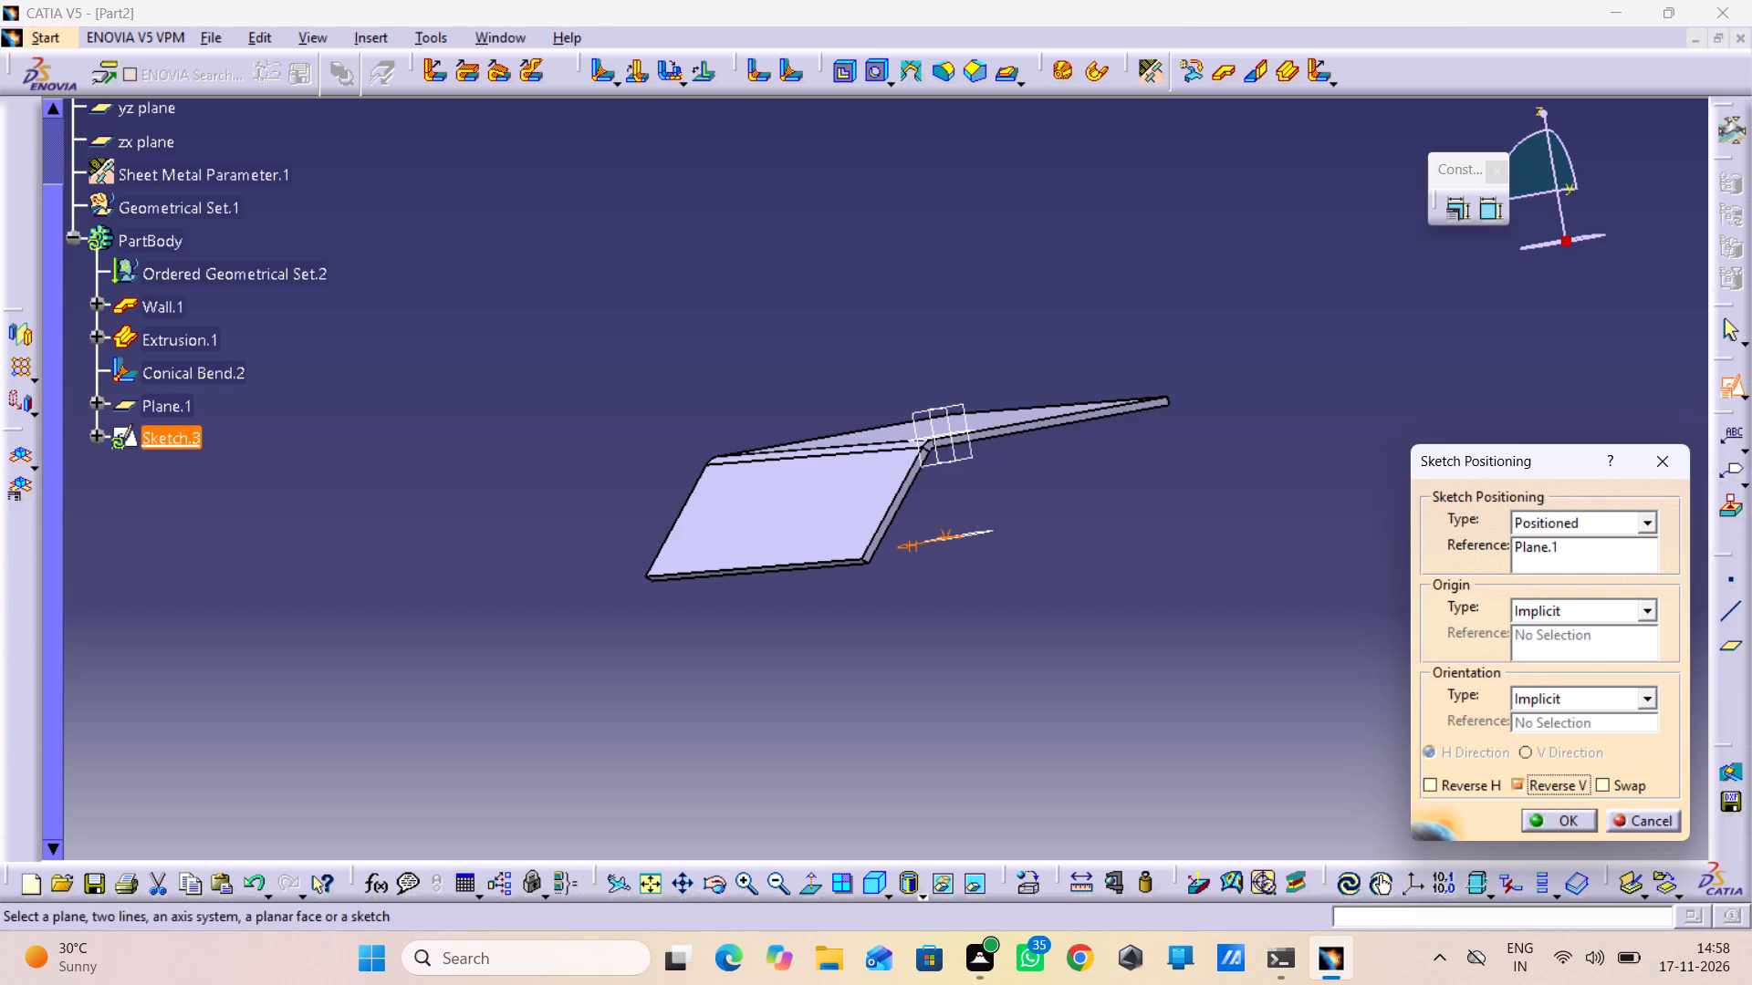
pyautogui.click(1612, 787)
pyautogui.moveTo(1114, 544); pyautogui.dragTo(1112, 628, button='middle')
pyautogui.moveTo(1114, 544); pyautogui.dragTo(1112, 628, button='right')
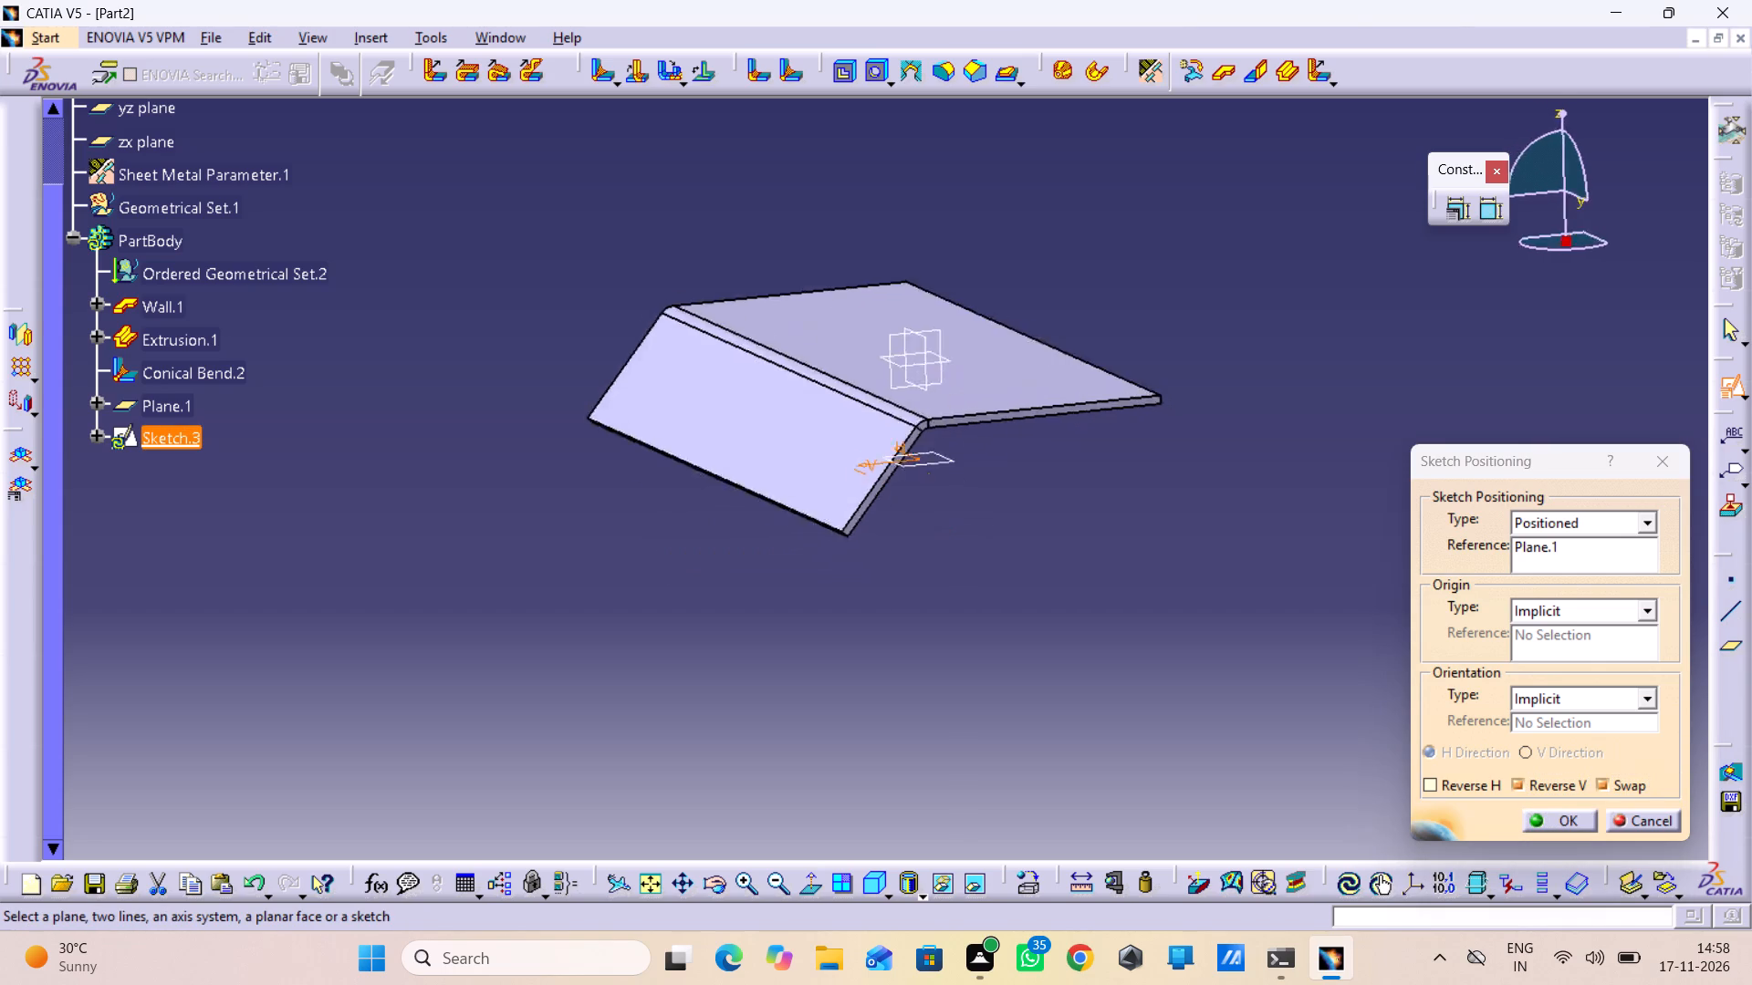
pyautogui.moveTo(1112, 628); pyautogui.dragTo(1108, 665, button='right')
pyautogui.moveTo(1112, 628); pyautogui.dragTo(1108, 665, button='middle')
pyautogui.moveTo(802, 585); pyautogui.dragTo(792, 644, button='middle')
pyautogui.moveTo(802, 585); pyautogui.dragTo(792, 644, button='right')
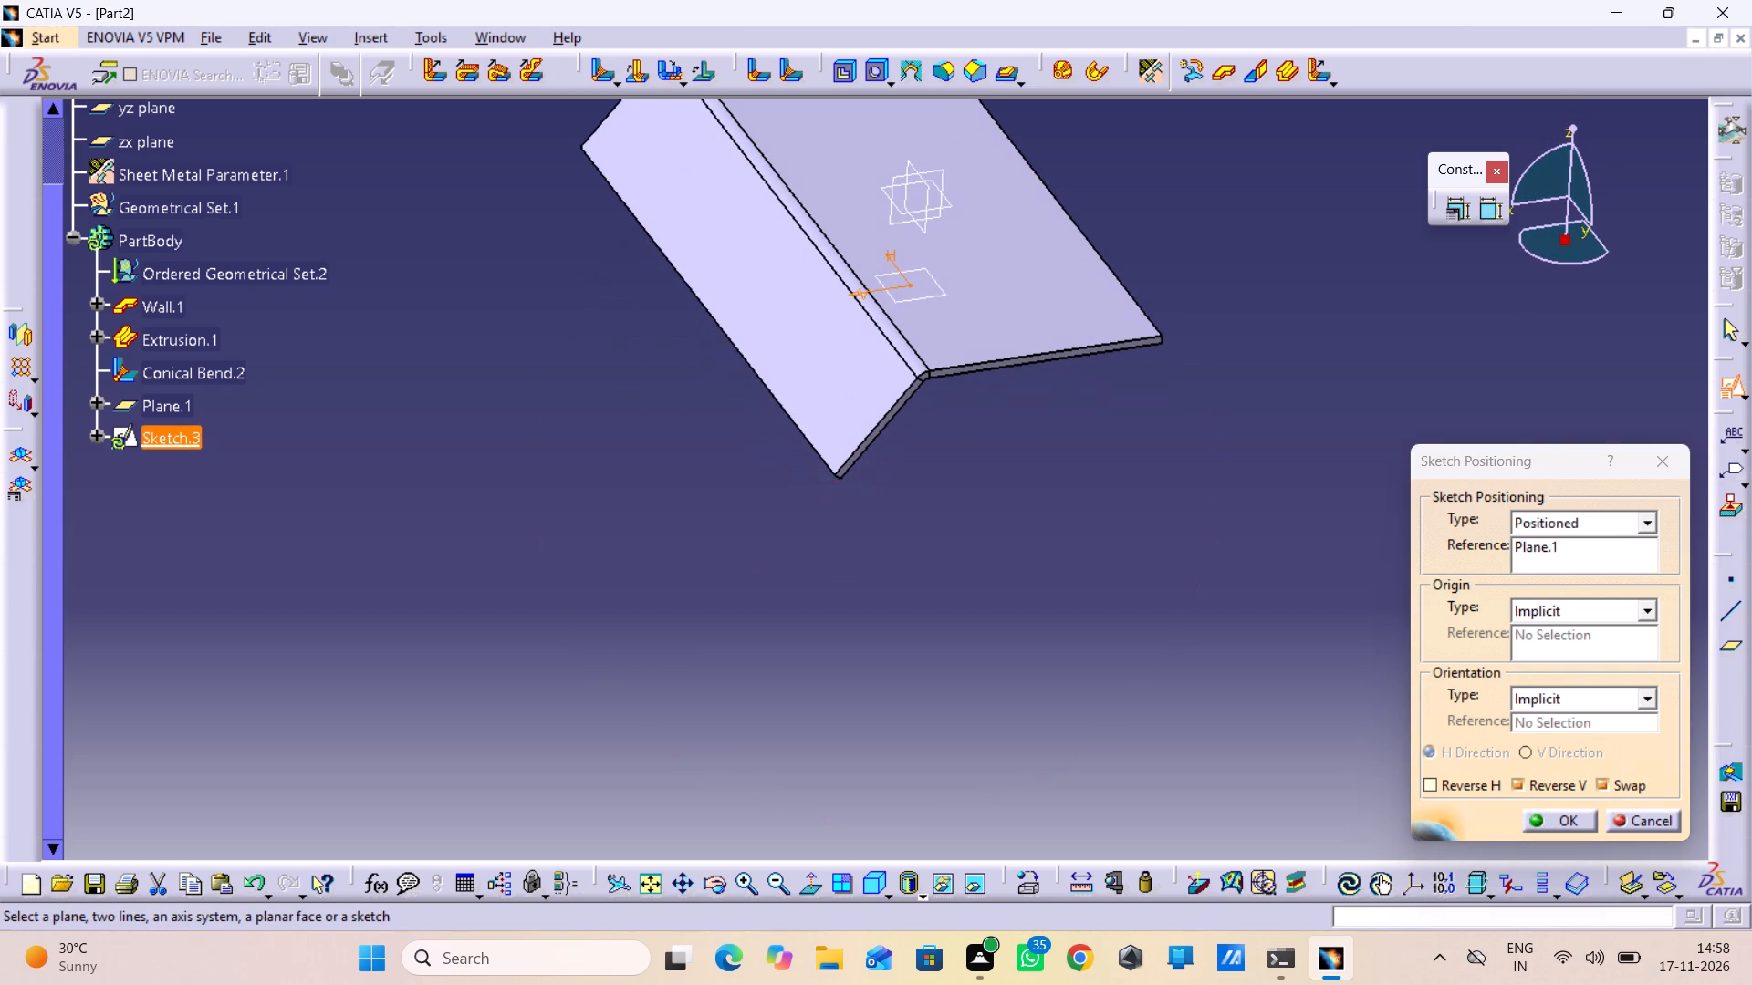
pyautogui.click(1569, 828)
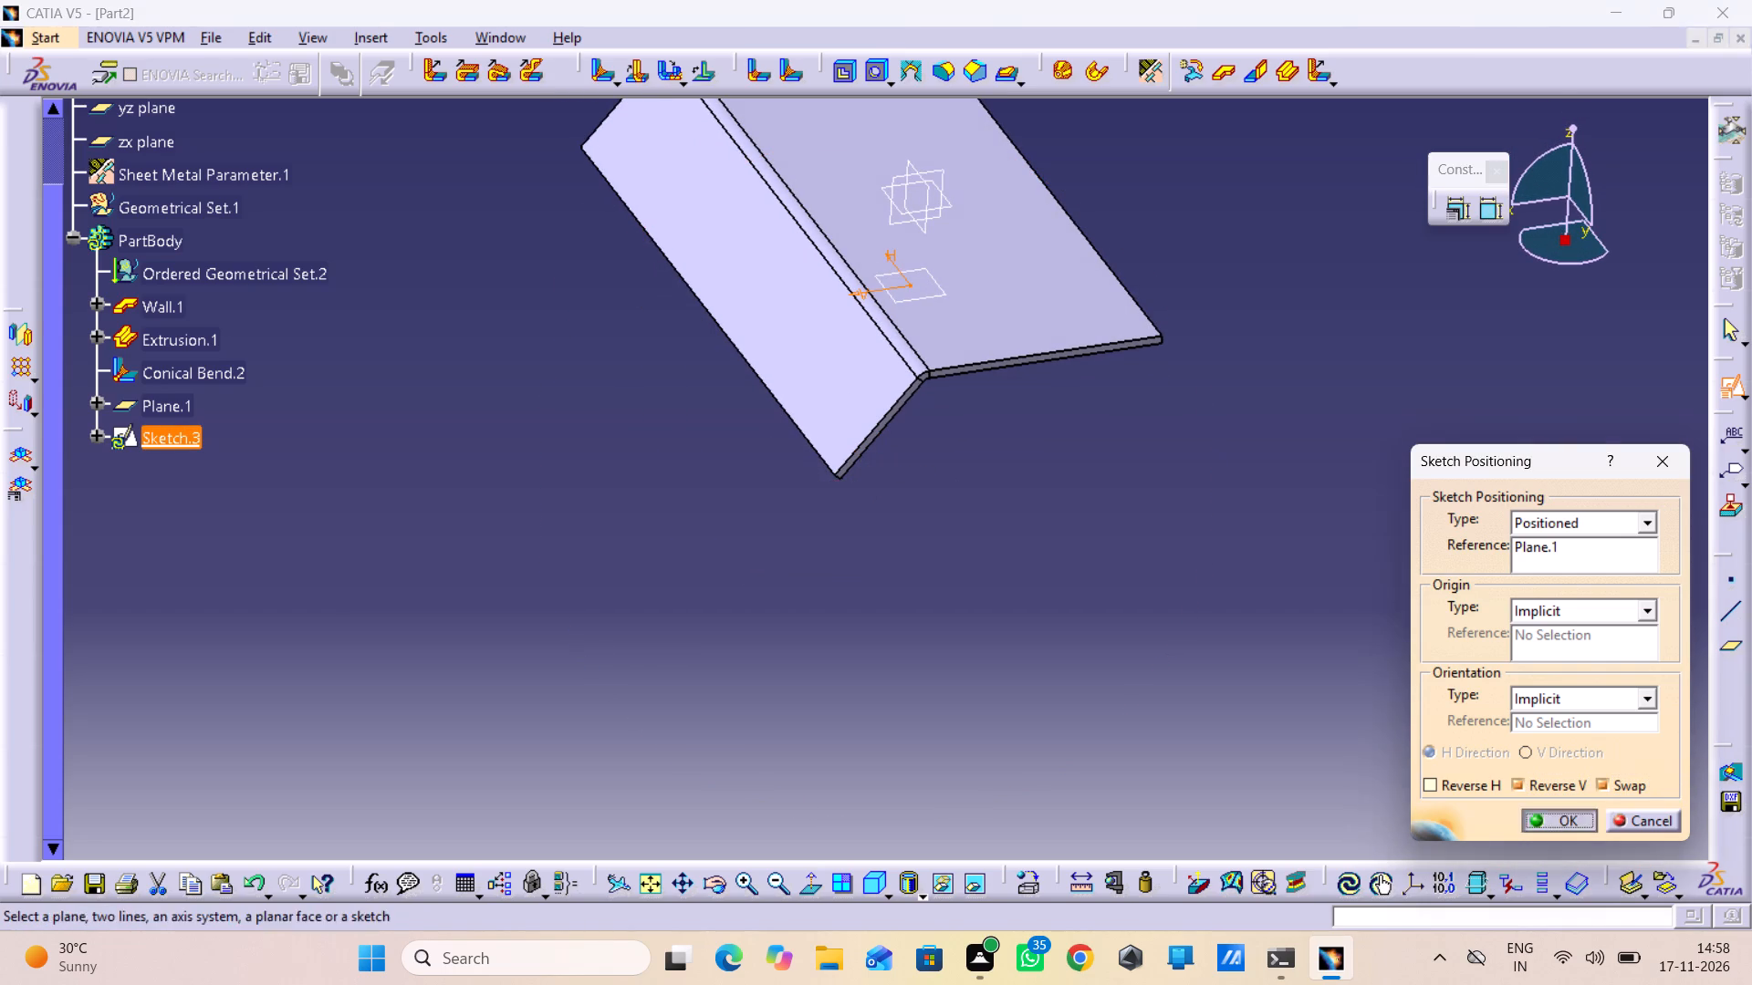
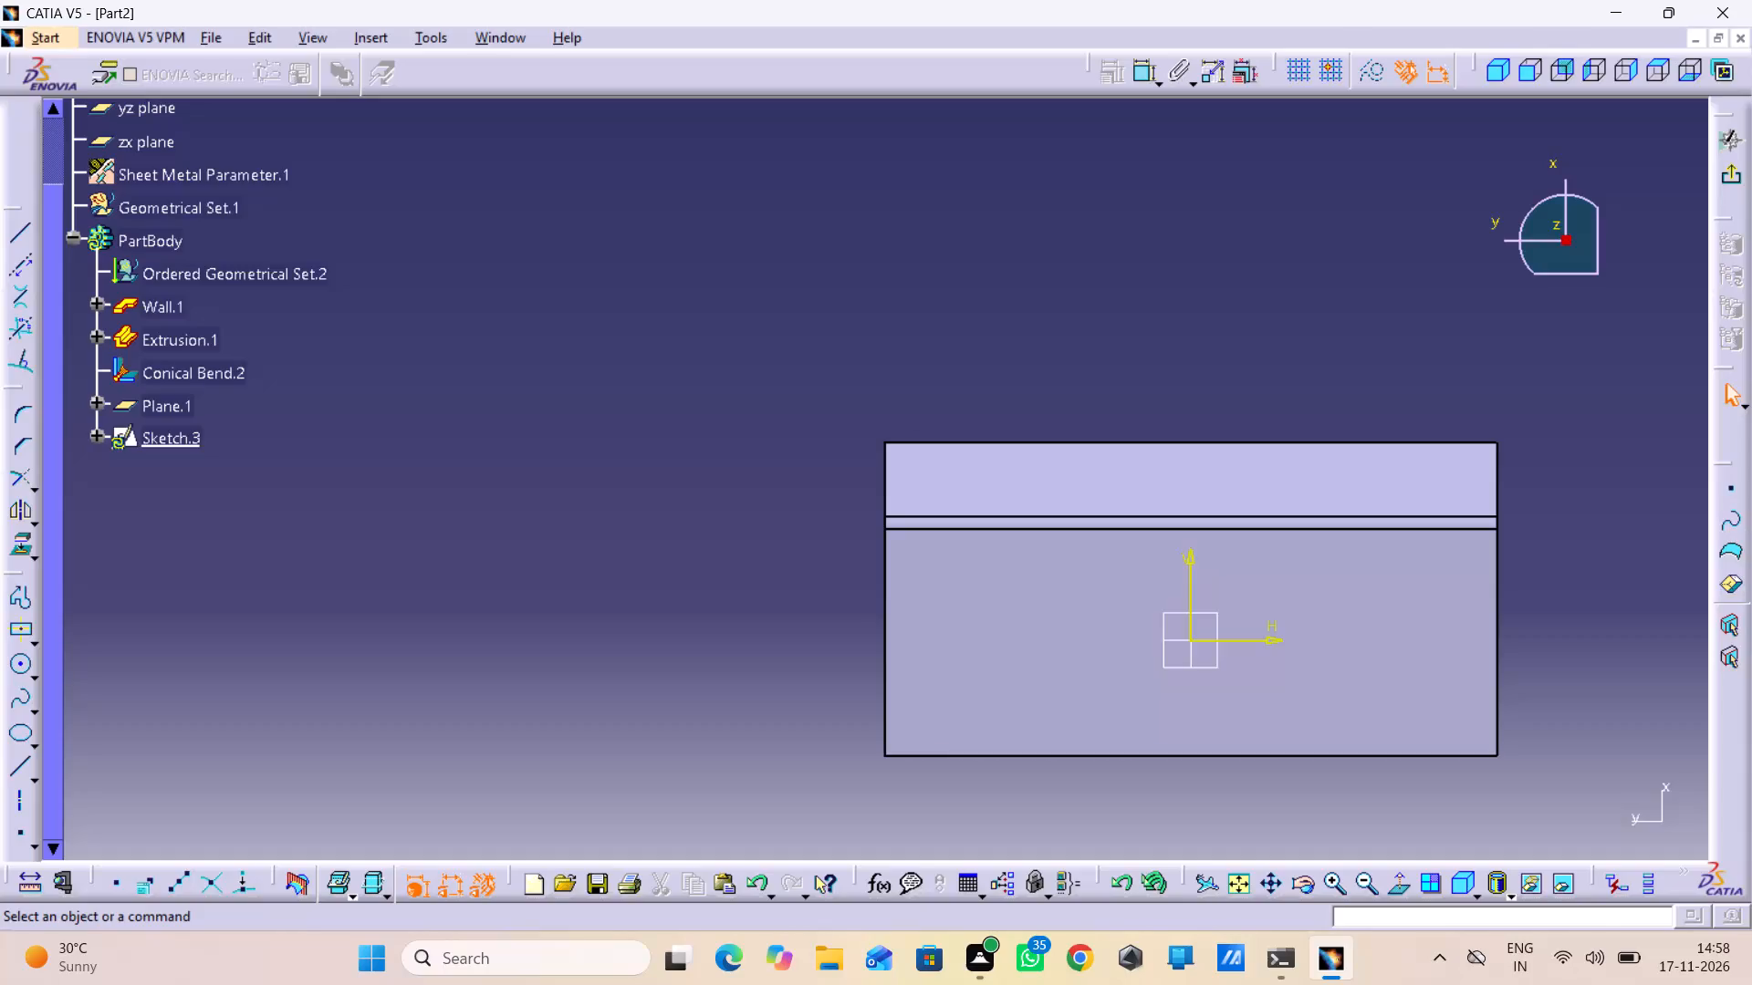
# Sketch a closed five-sided profile about 39 mm wide and 22 mm tall just above the part, with a vertical right side and slanted upper corners.
pyautogui.doubleClick(18, 601)
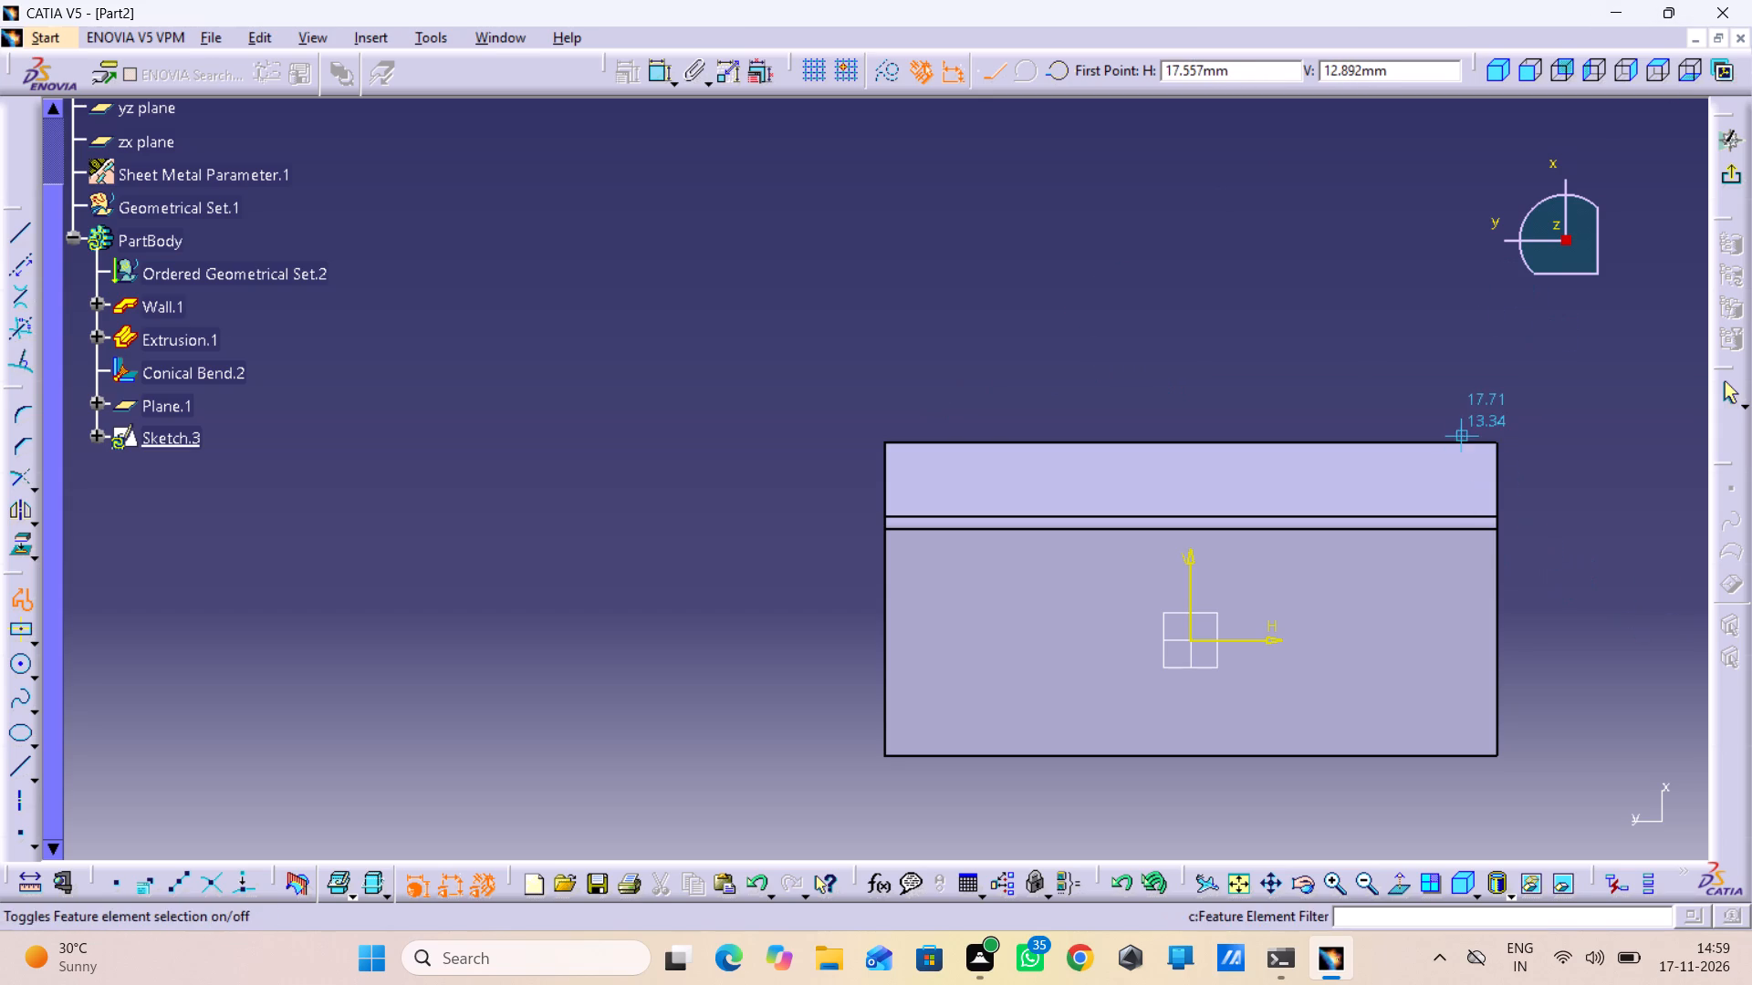
pyautogui.click(1497, 422)
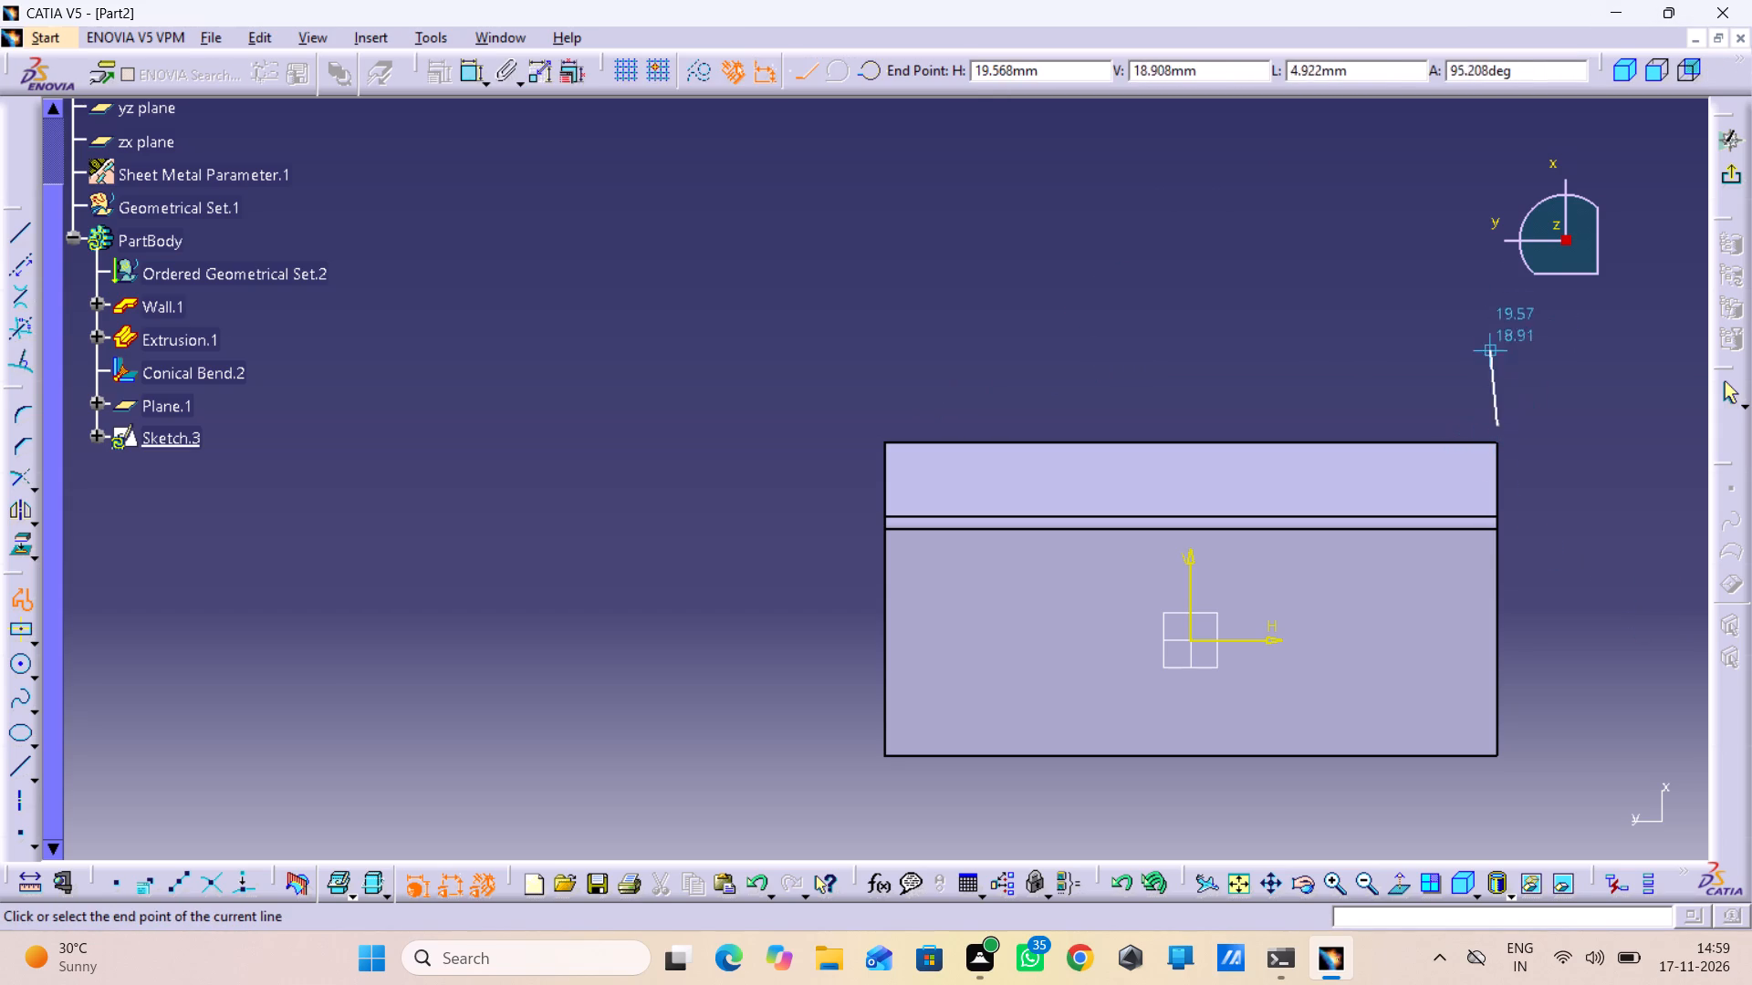
pyautogui.moveTo(1496, 229); pyautogui.dragTo(1481, 295, button='middle')
pyautogui.rightClick(1496, 229)
pyautogui.moveTo(1435, 337); pyautogui.dragTo(1347, 389, button='middle')
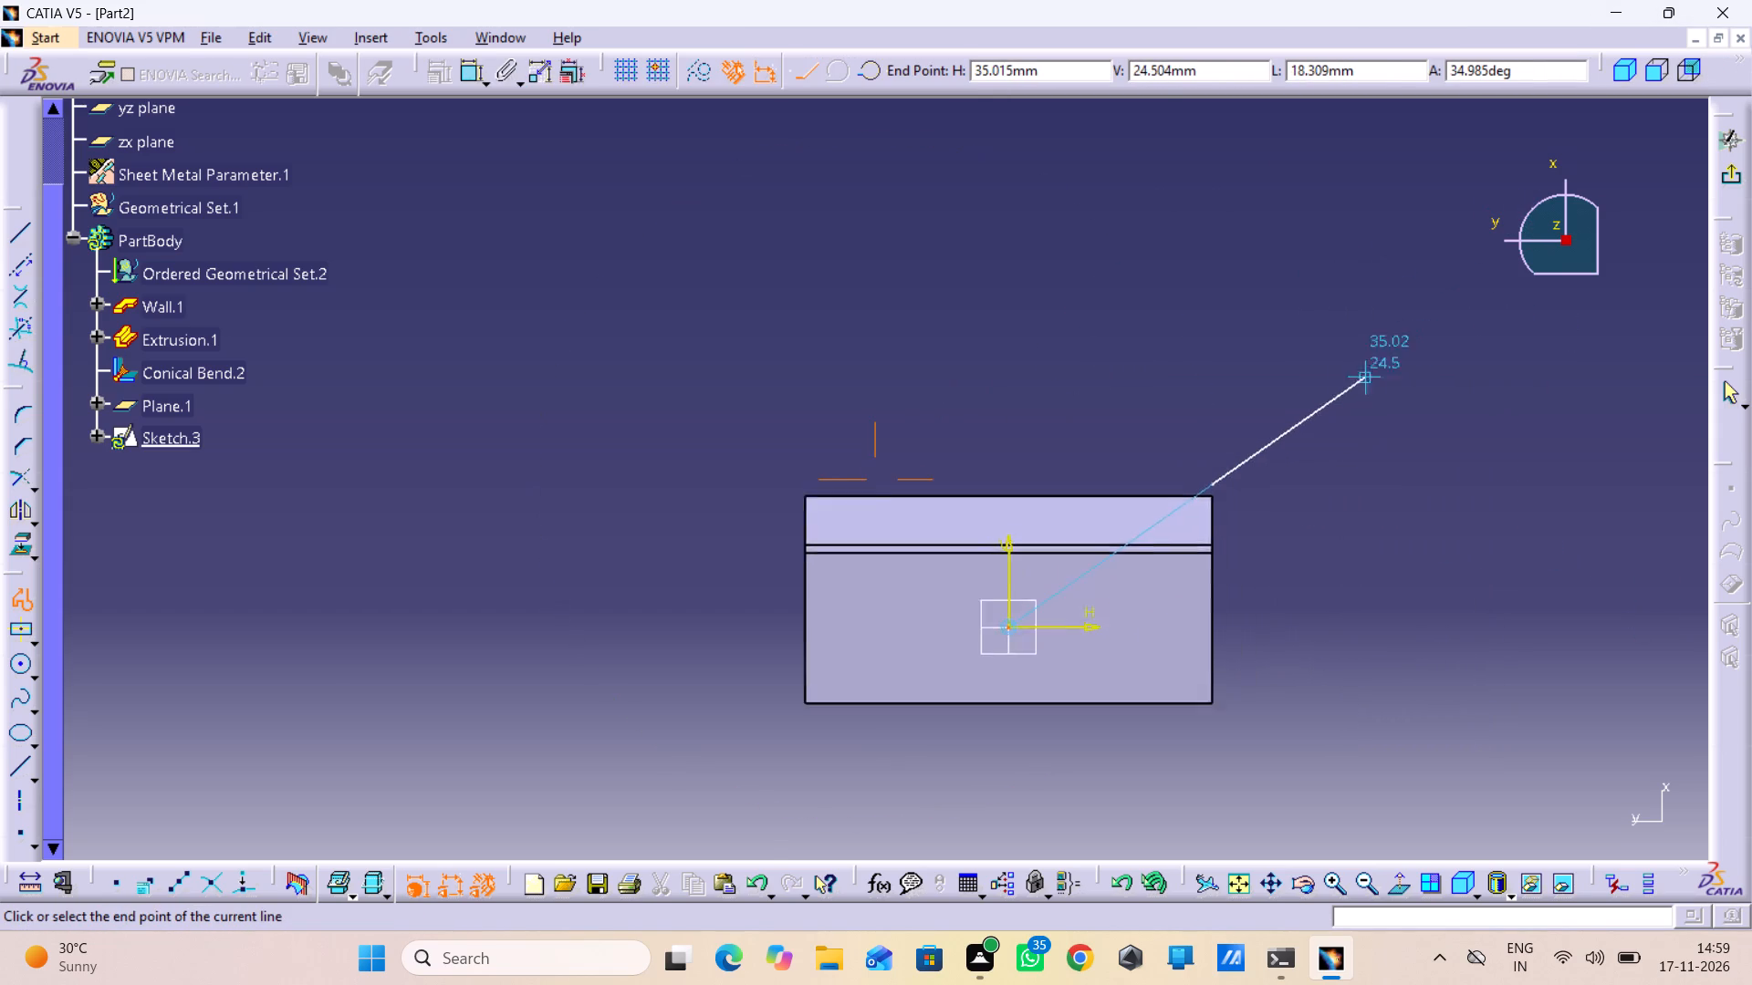
pyautogui.moveTo(1347, 389); pyautogui.dragTo(1275, 464, button='middle')
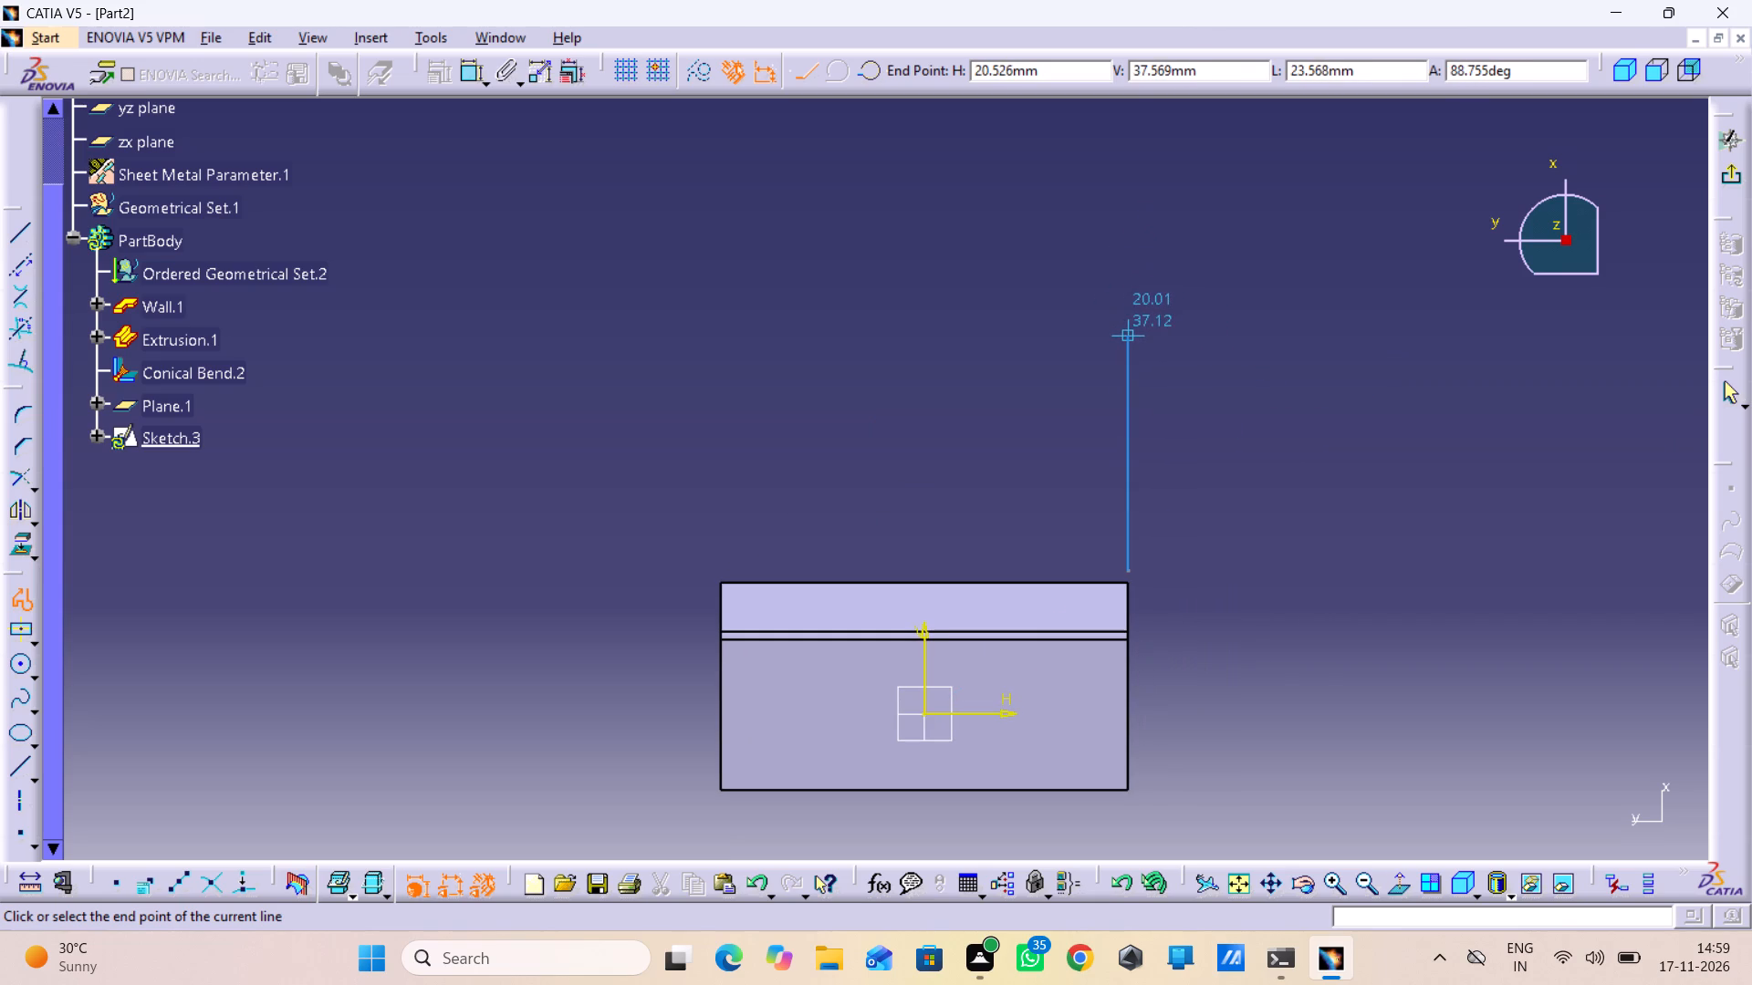
pyautogui.click(1135, 402)
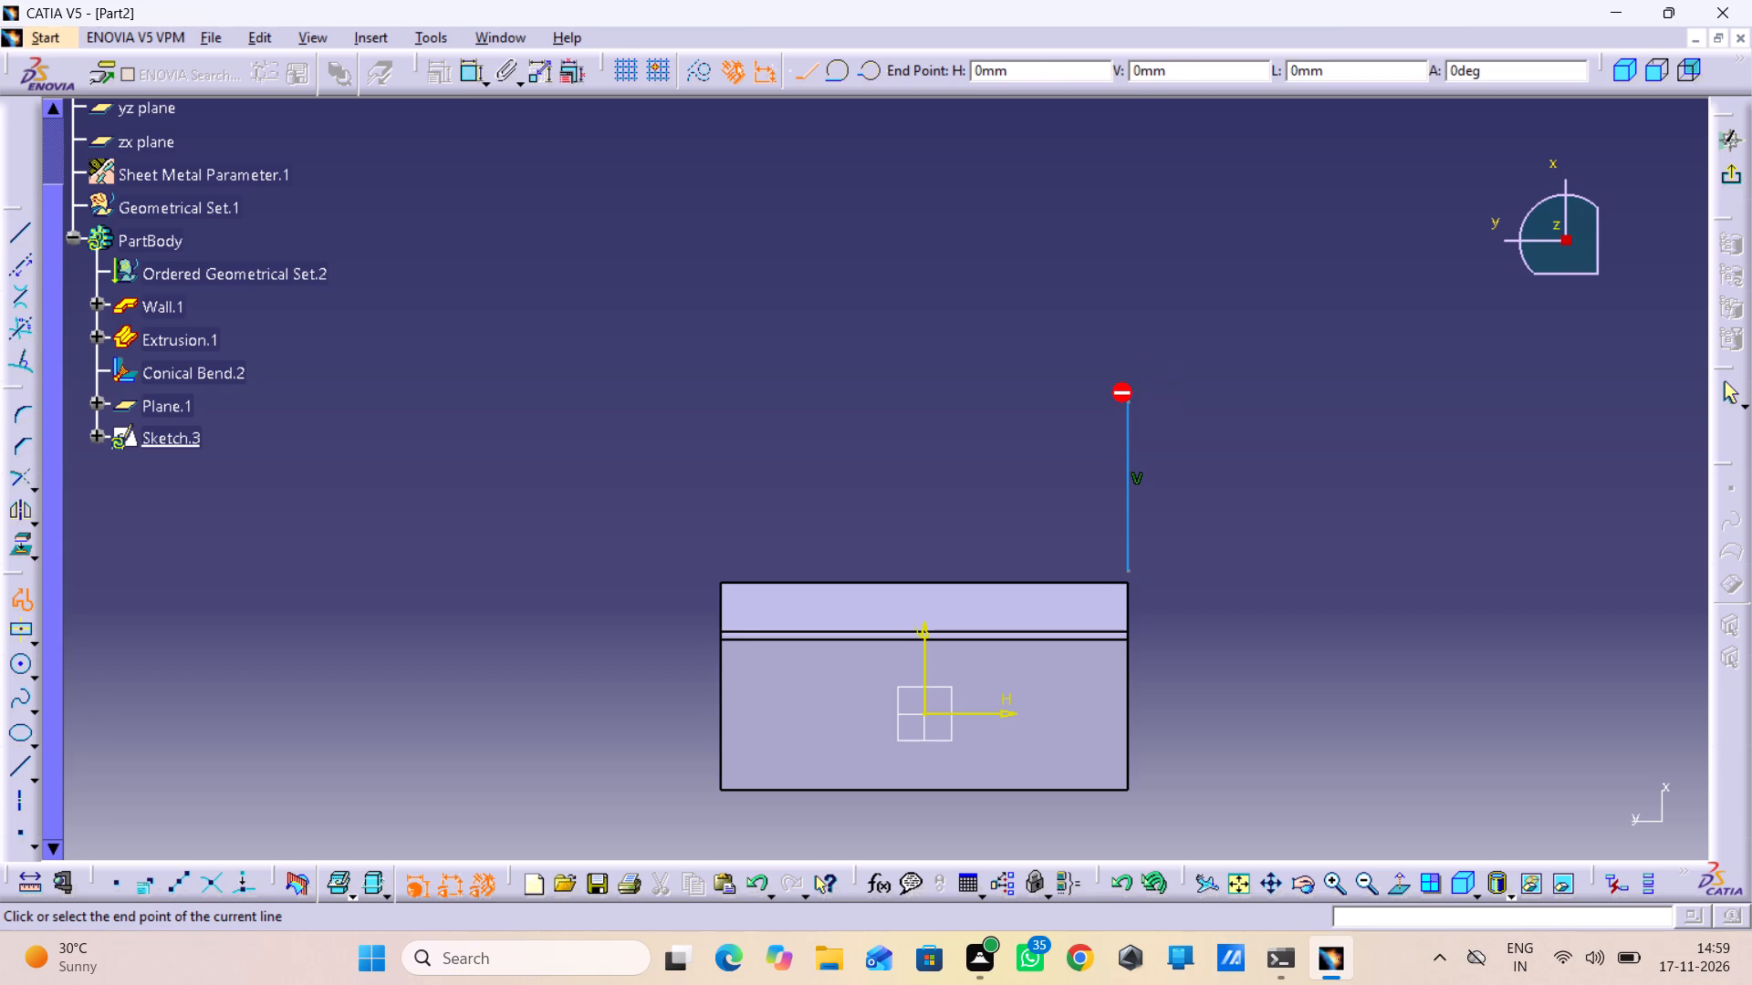
pyautogui.click(1070, 343)
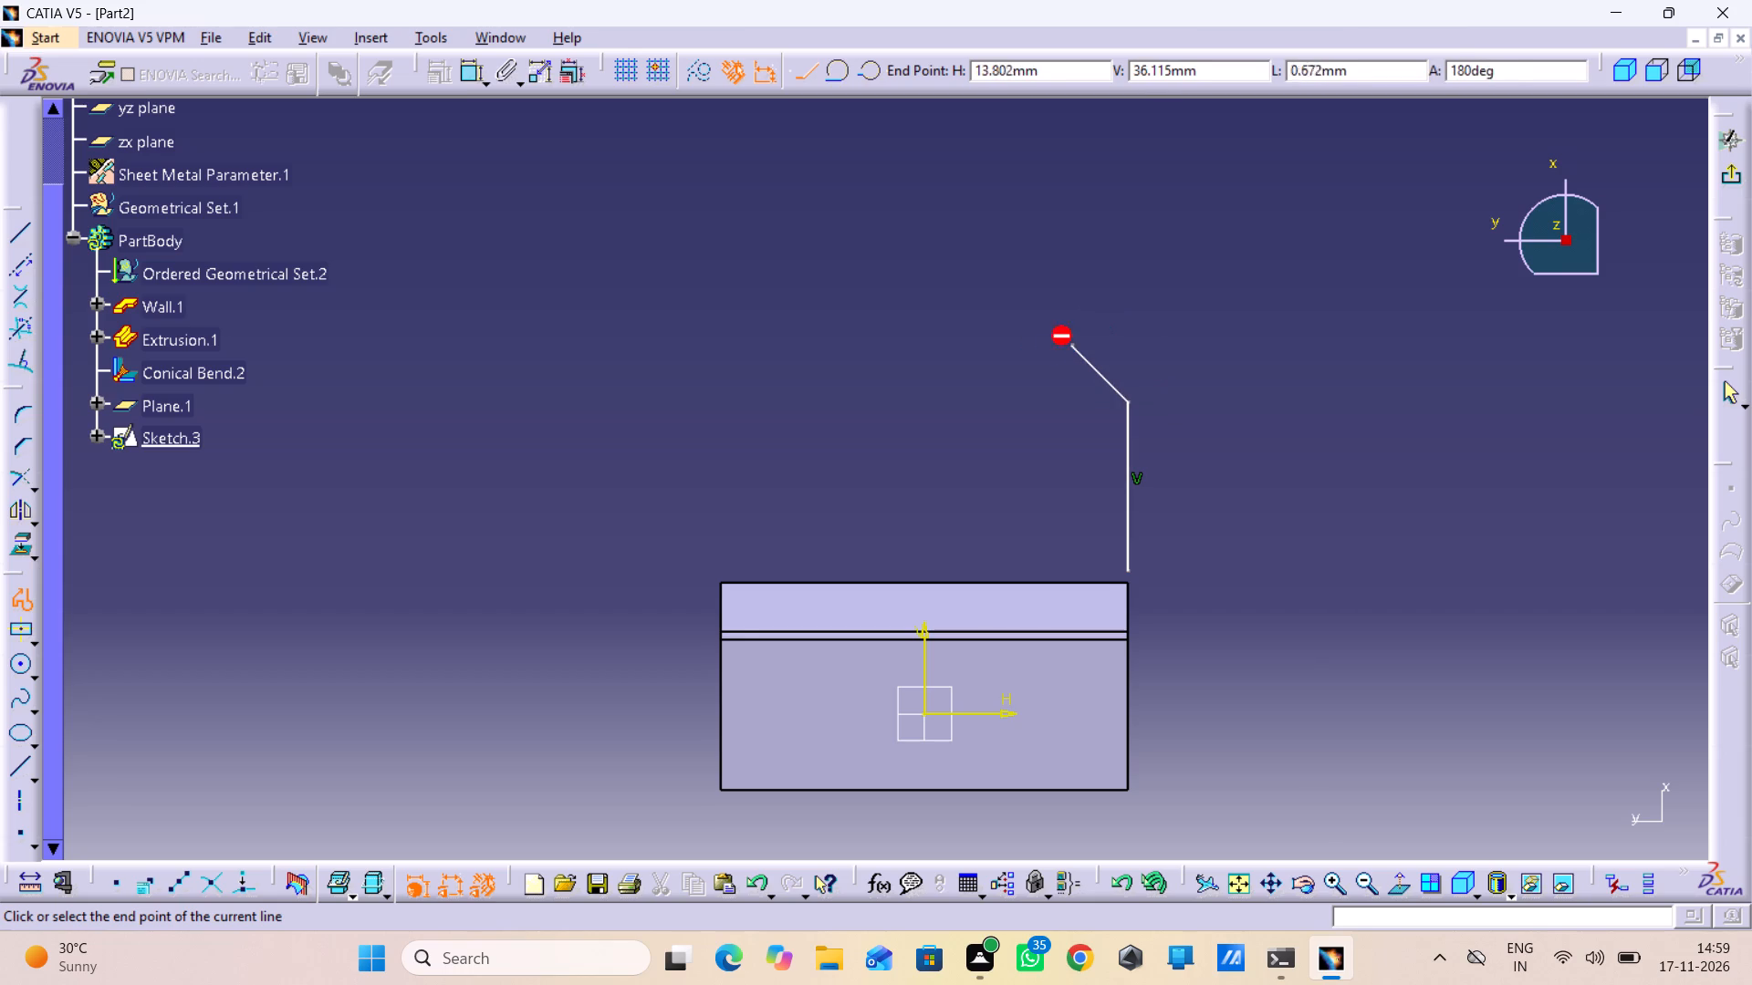
pyautogui.click(897, 344)
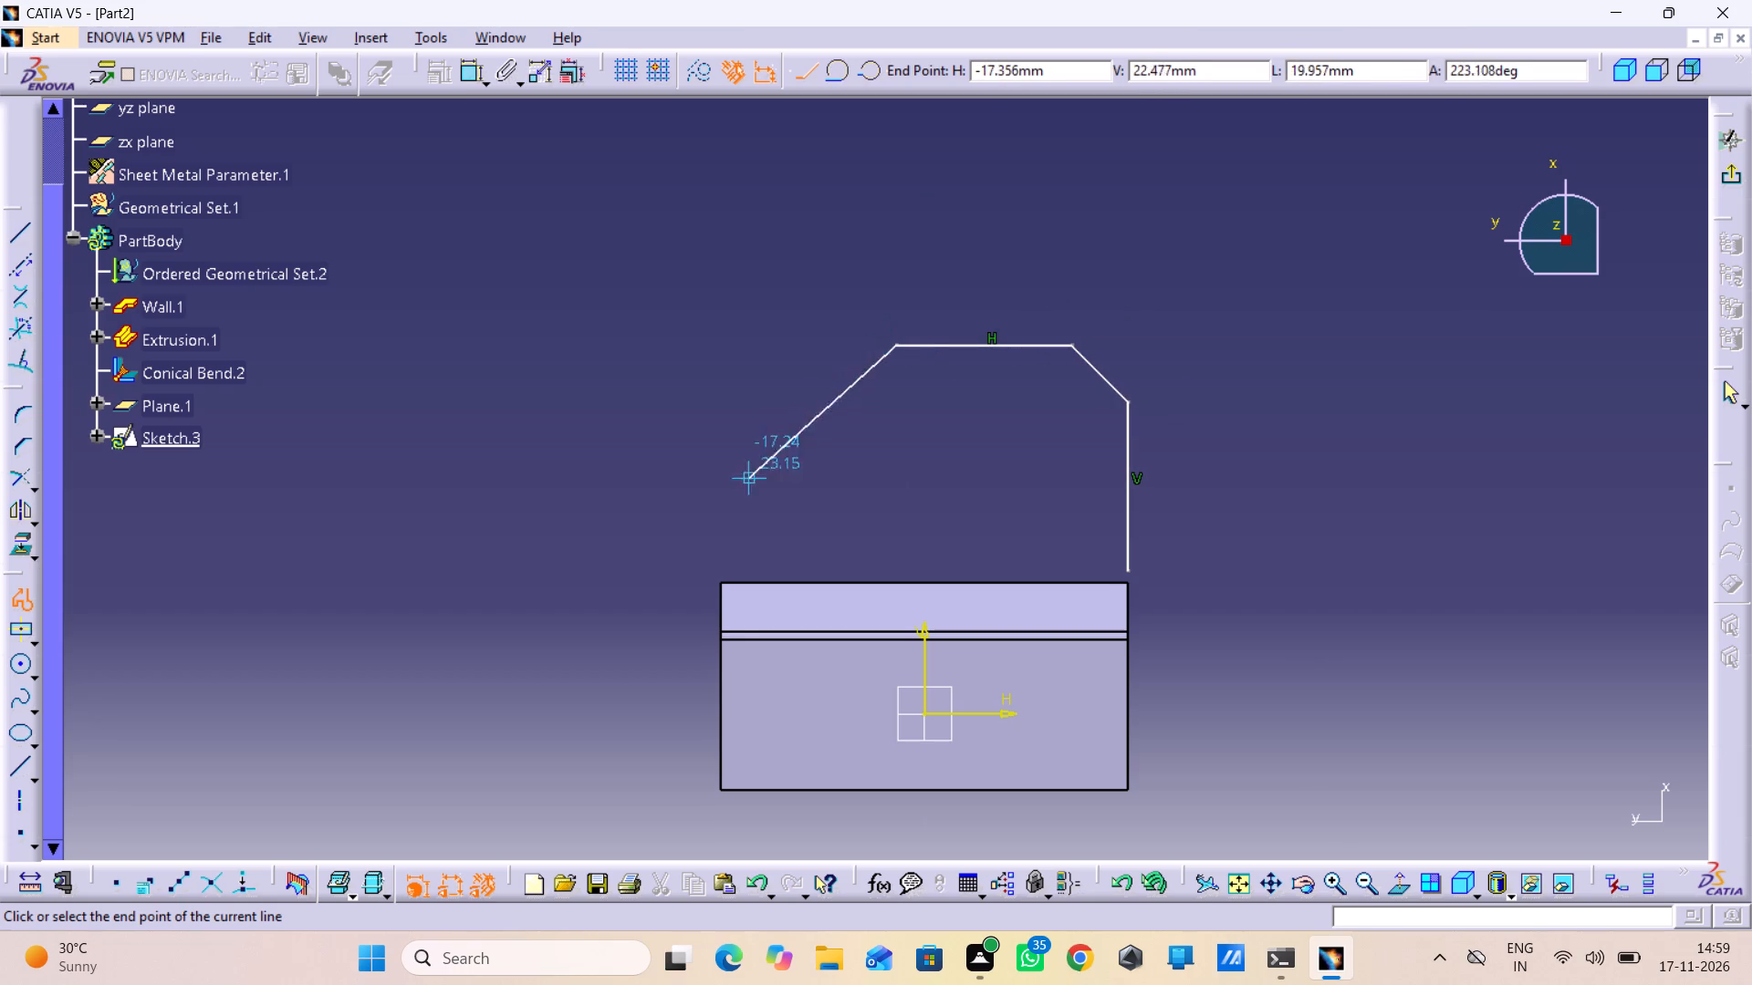
pyautogui.click(731, 567)
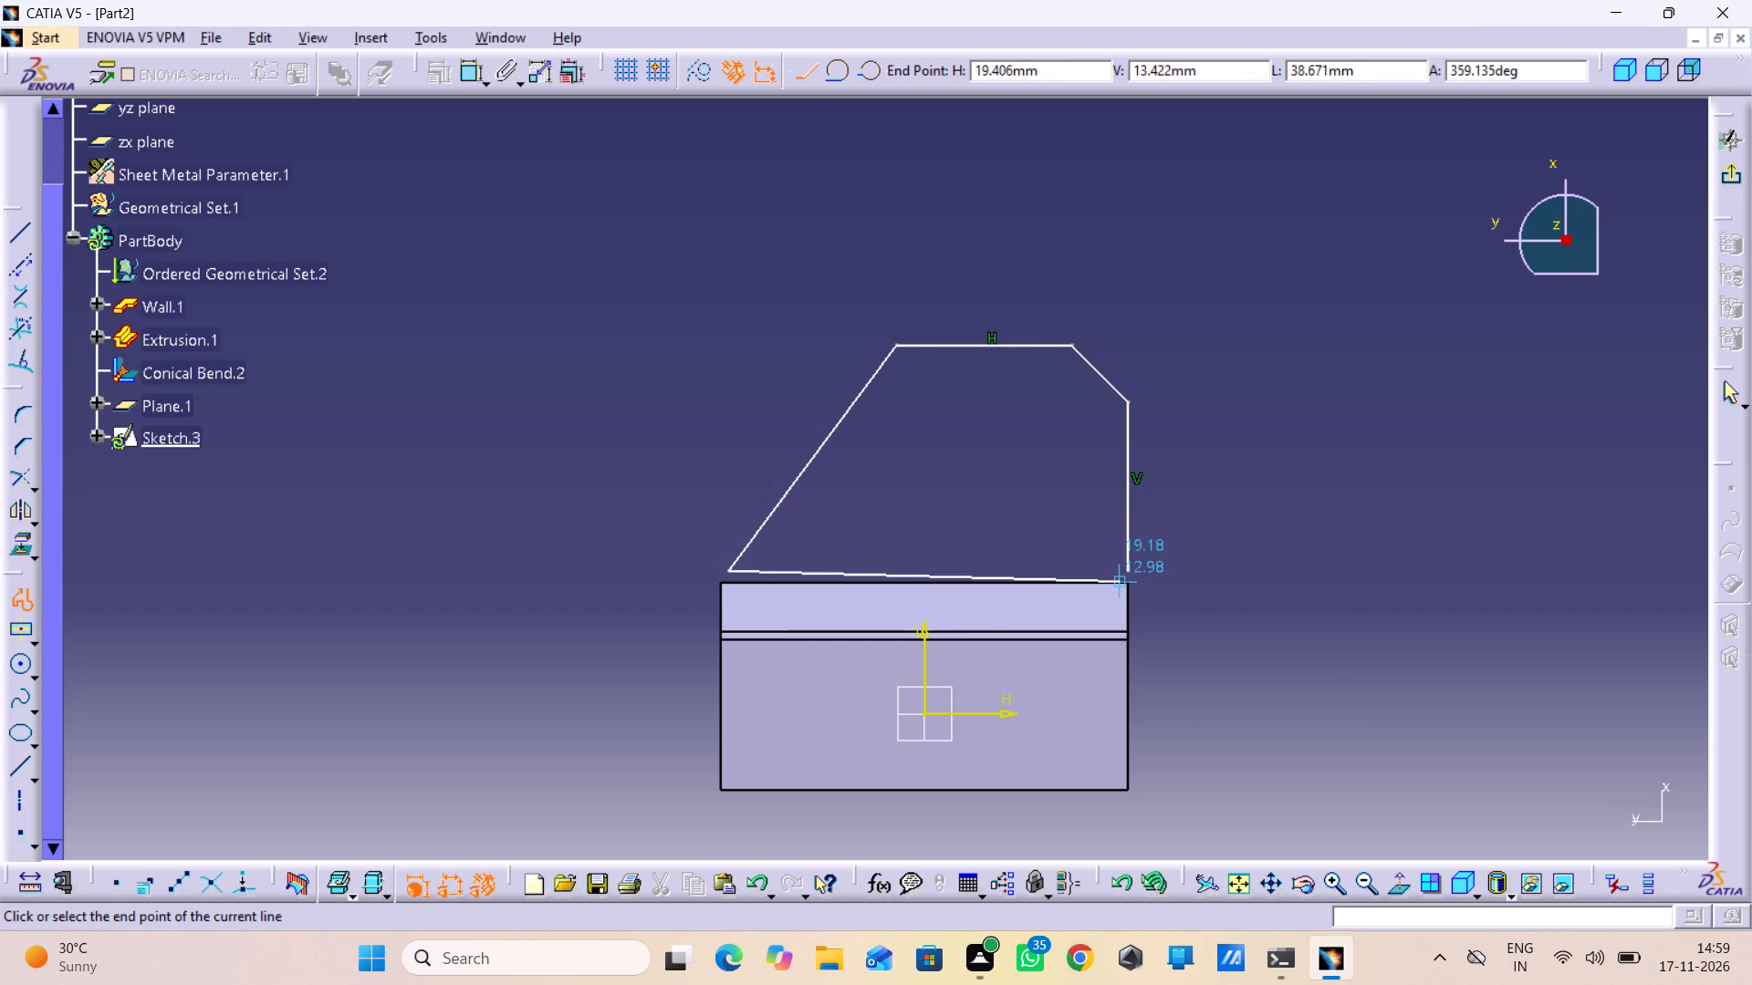
pyautogui.click(1131, 569)
pyautogui.click(1277, 571)
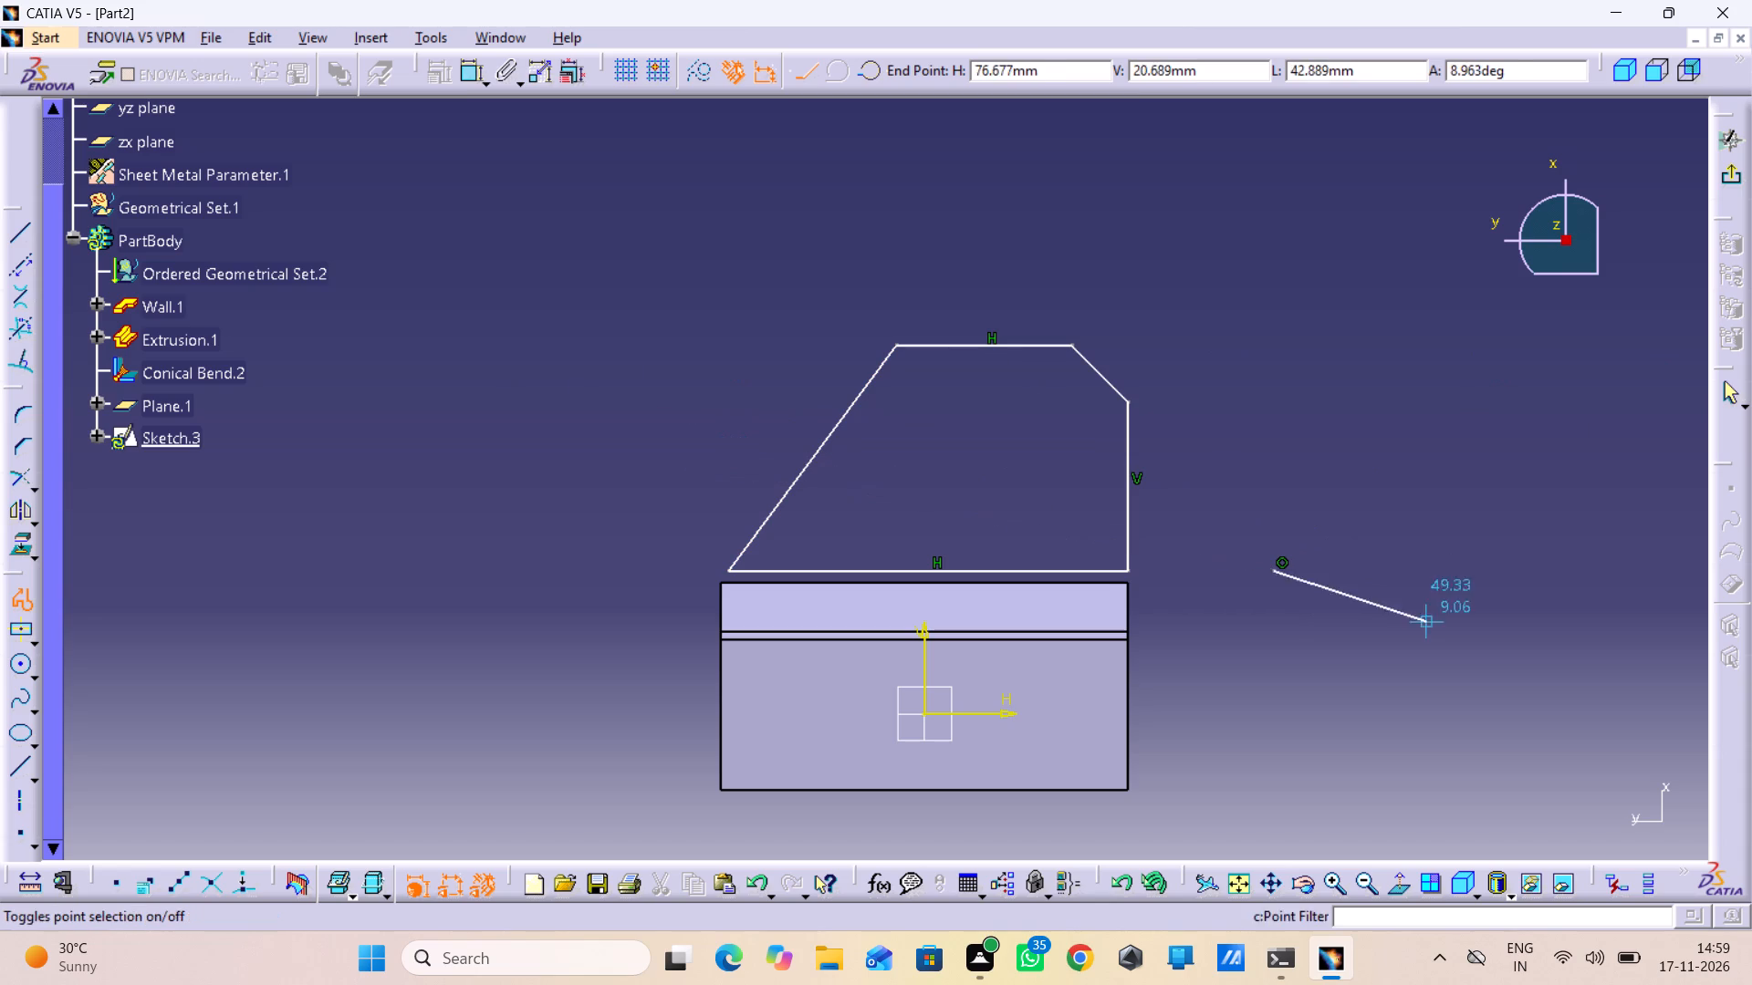
pyautogui.click(1726, 391)
pyautogui.click(1477, 476)
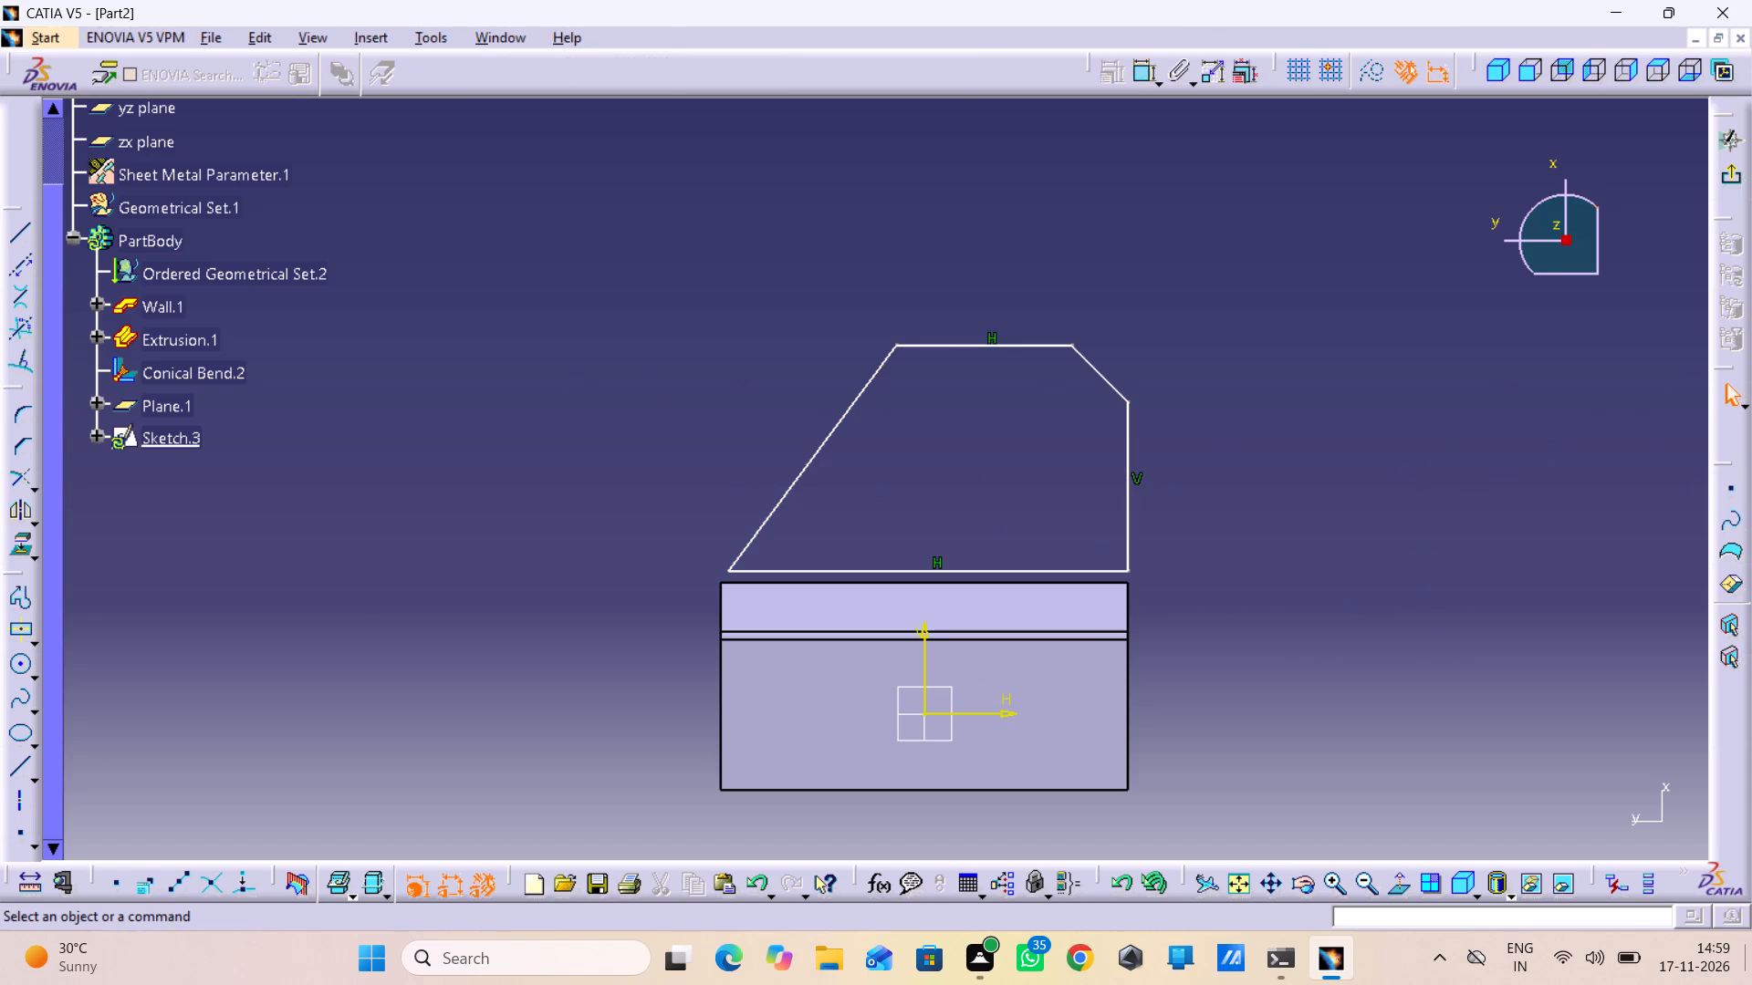
pyautogui.rightClick(1650, 801)
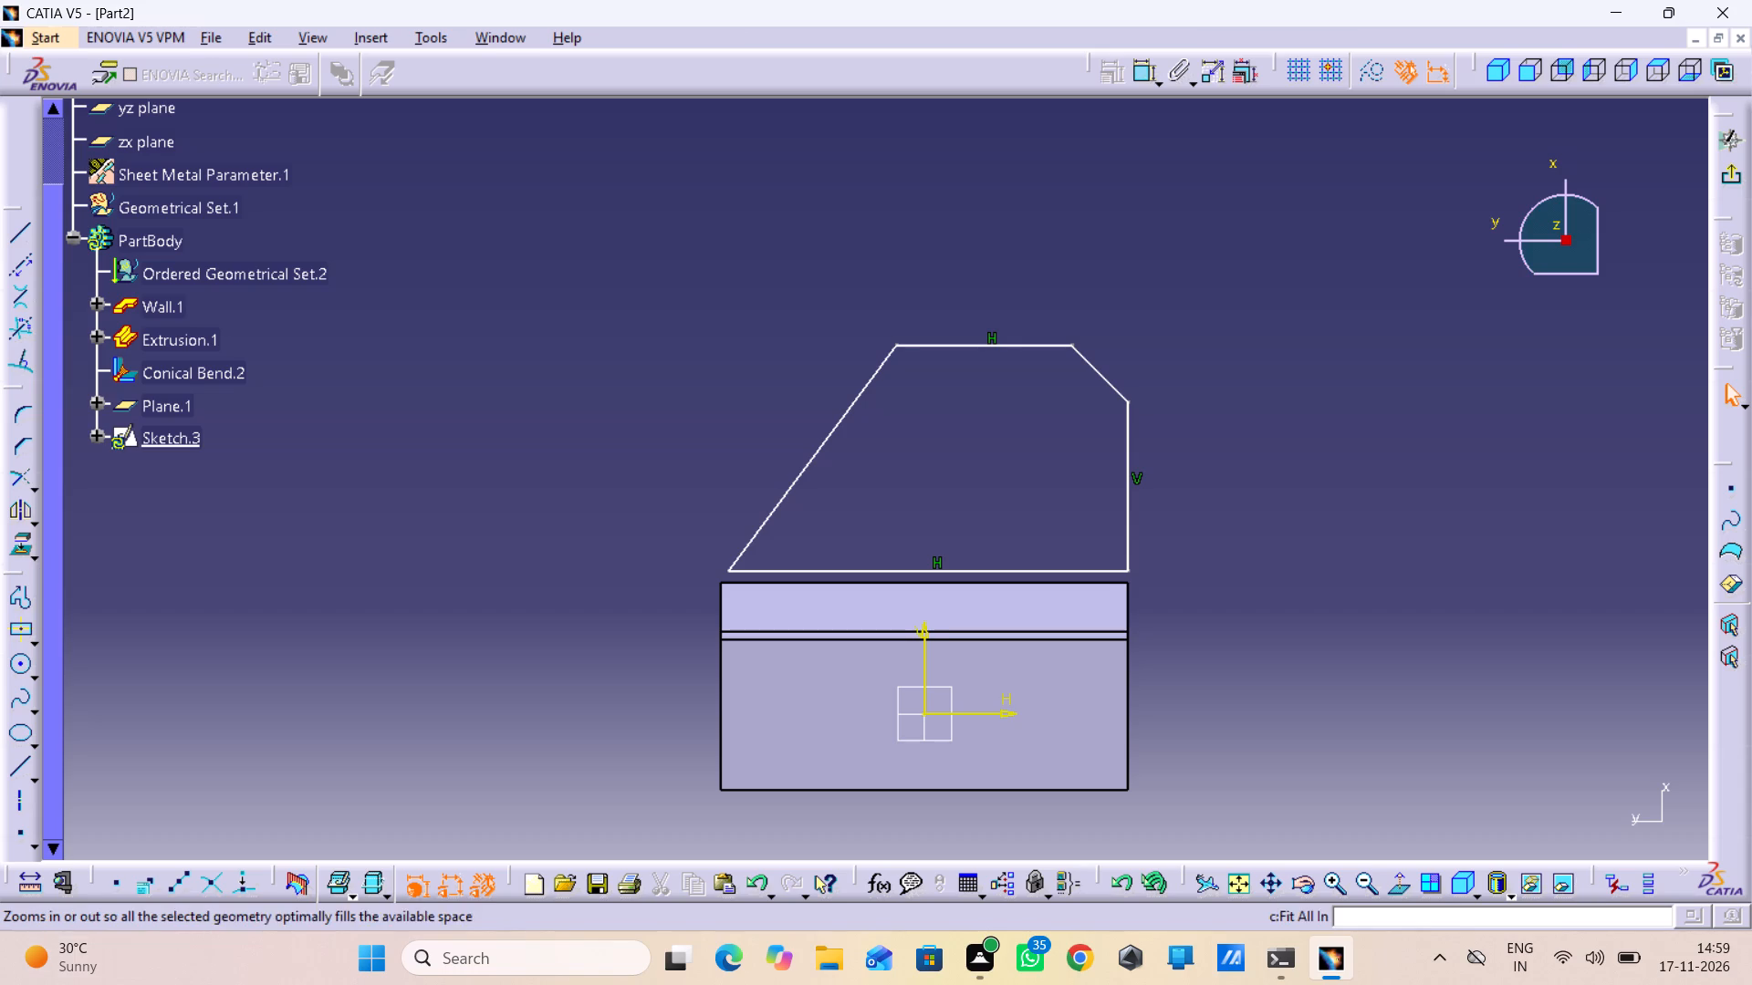
pyautogui.press('Return')
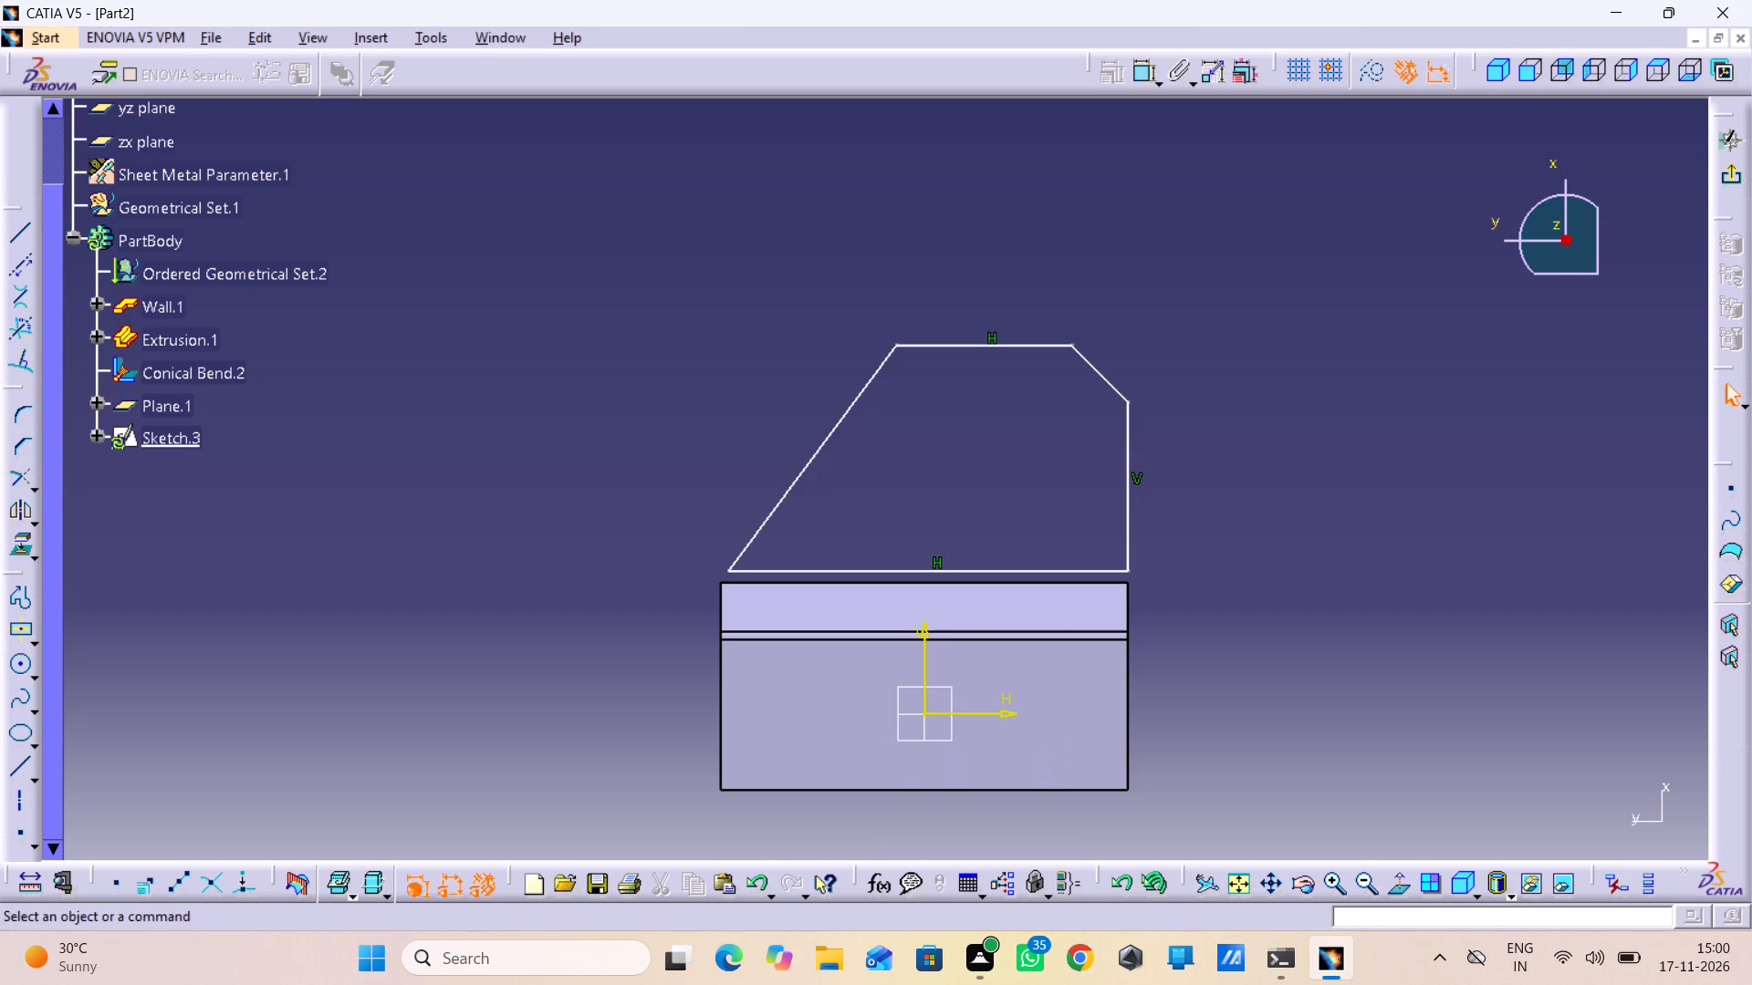
# Save the part as e5 in the shhet module folder.
pyautogui.hotkey('ctrl', 's')
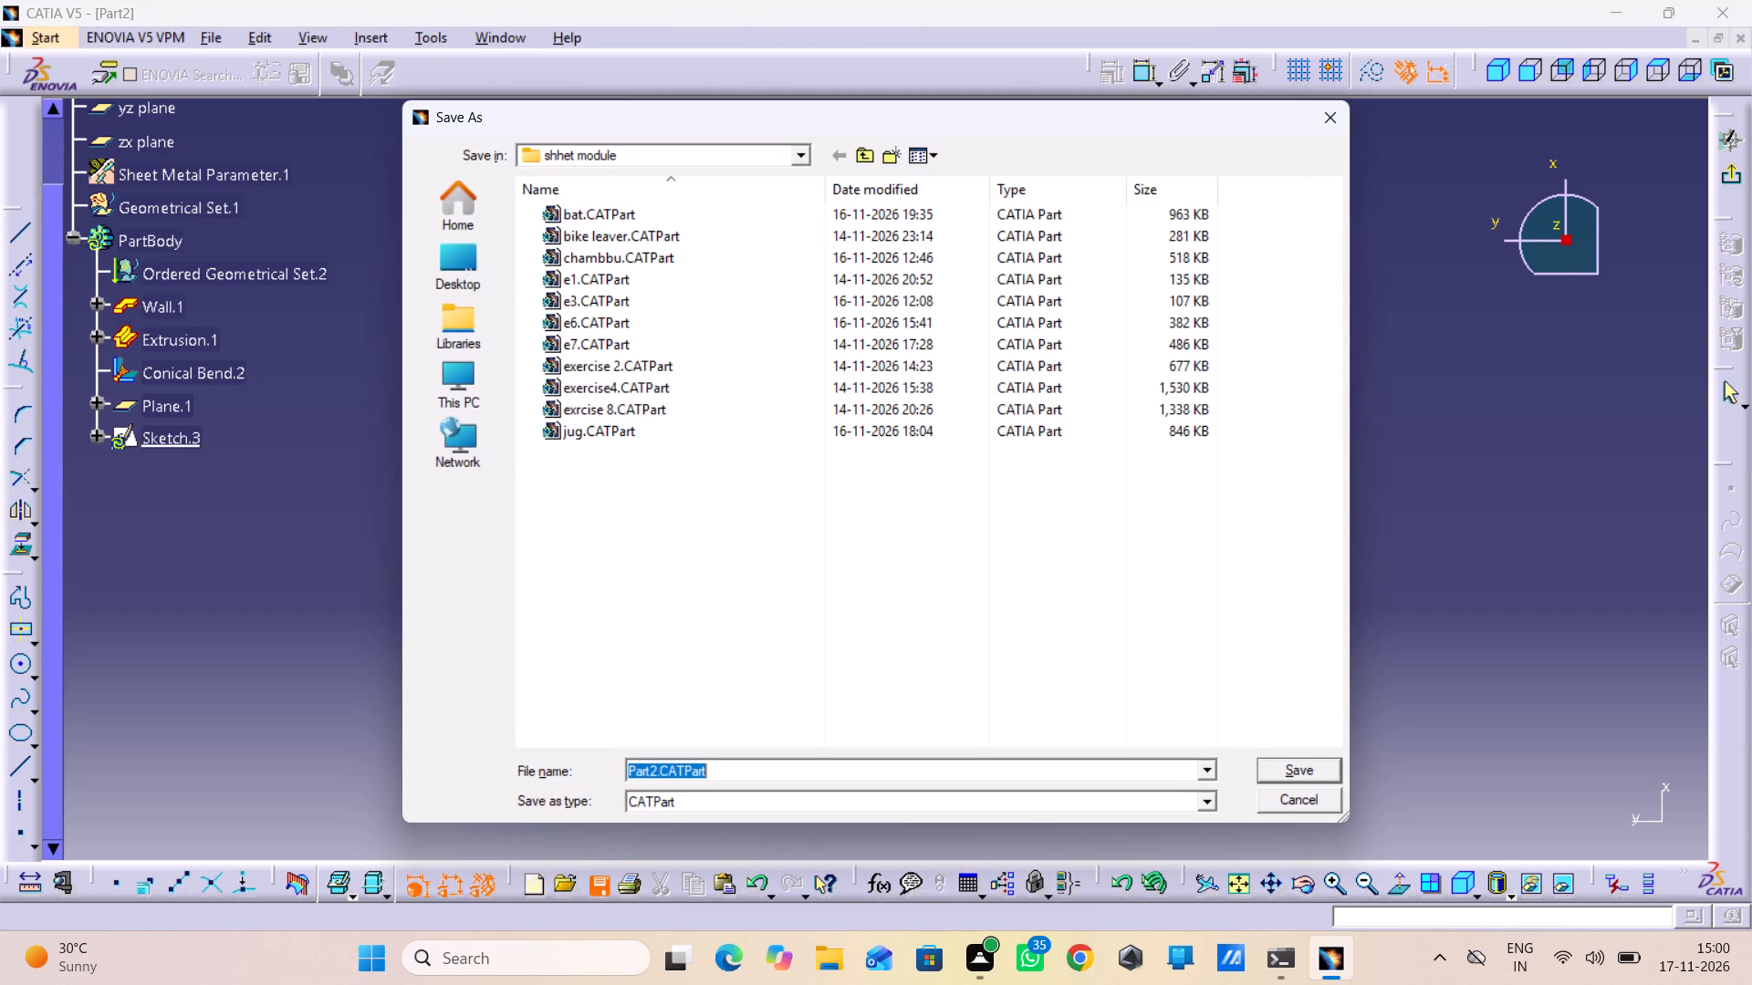
pyautogui.press('e')
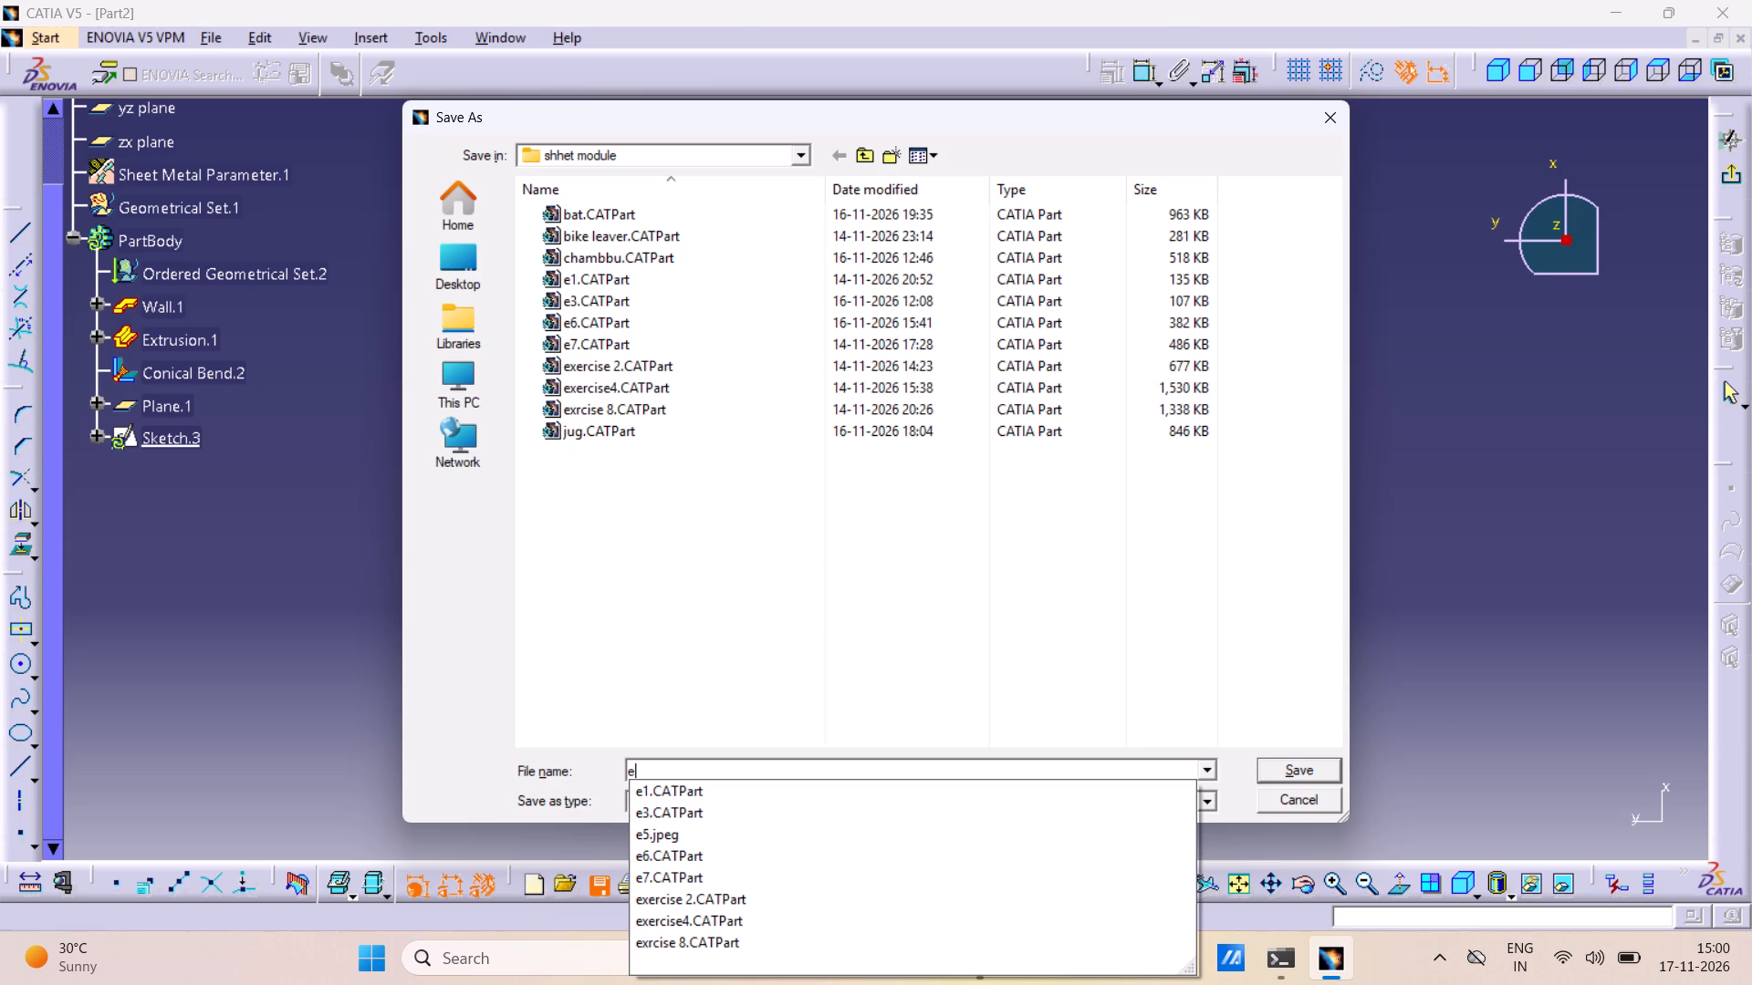
pyautogui.press('5')
pyautogui.press('Return')
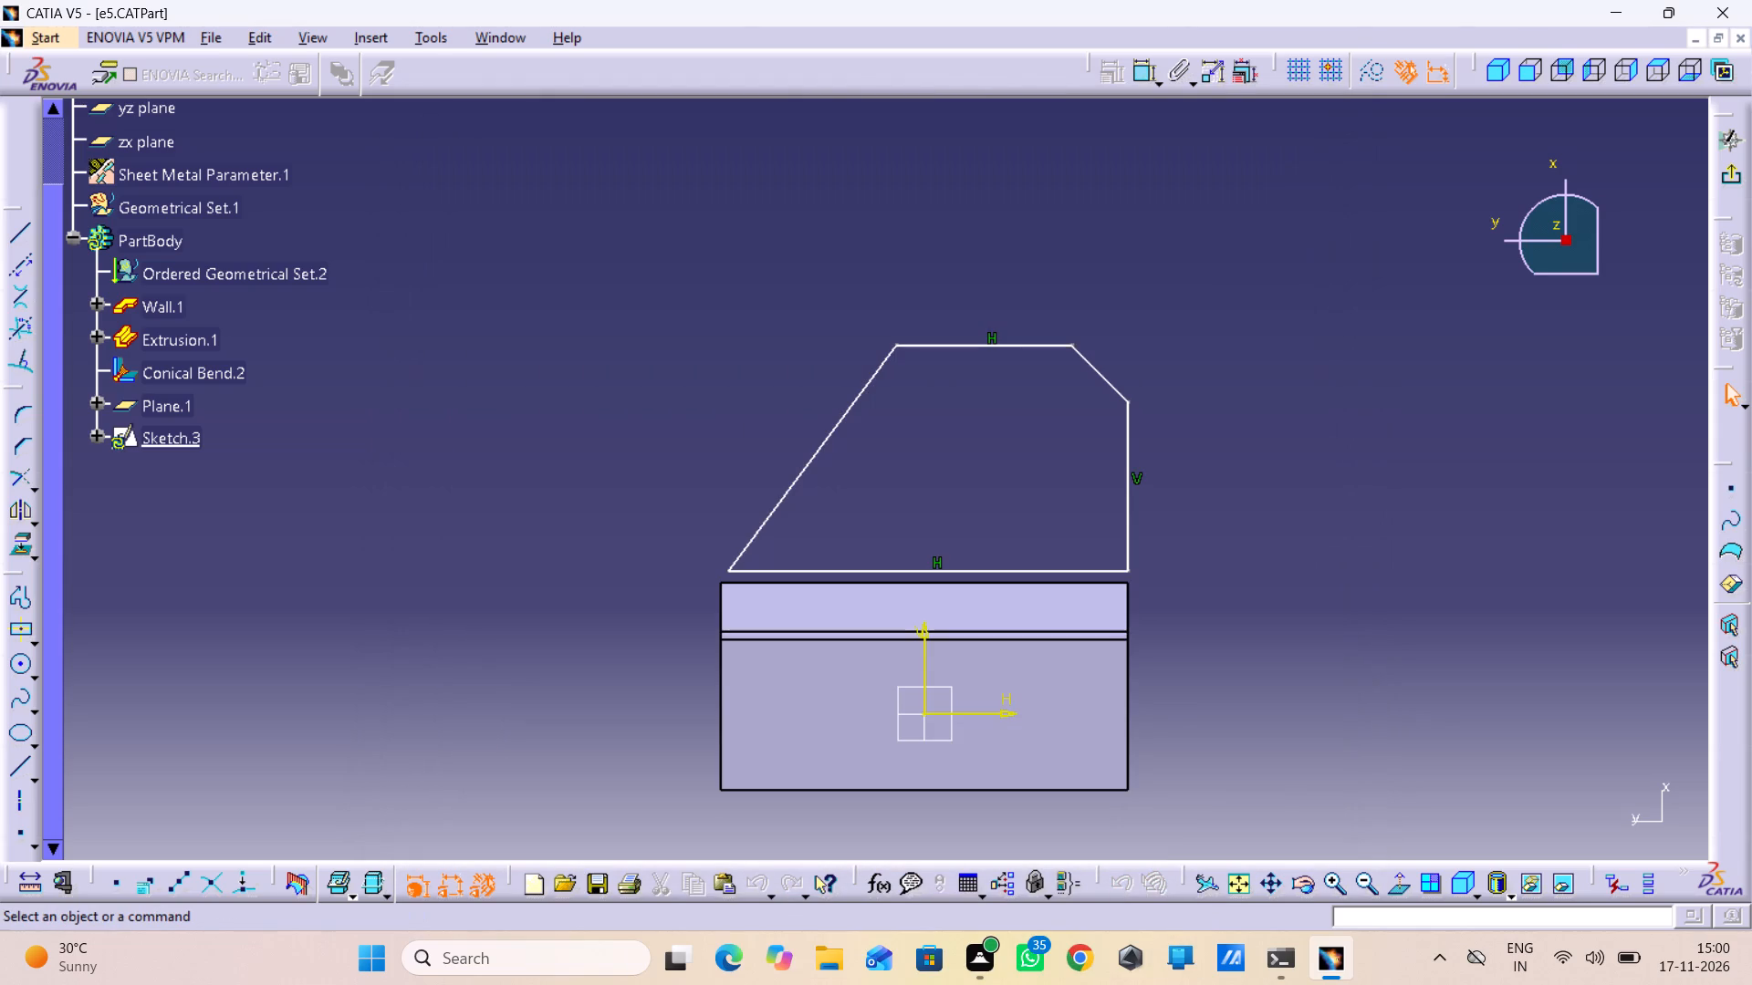
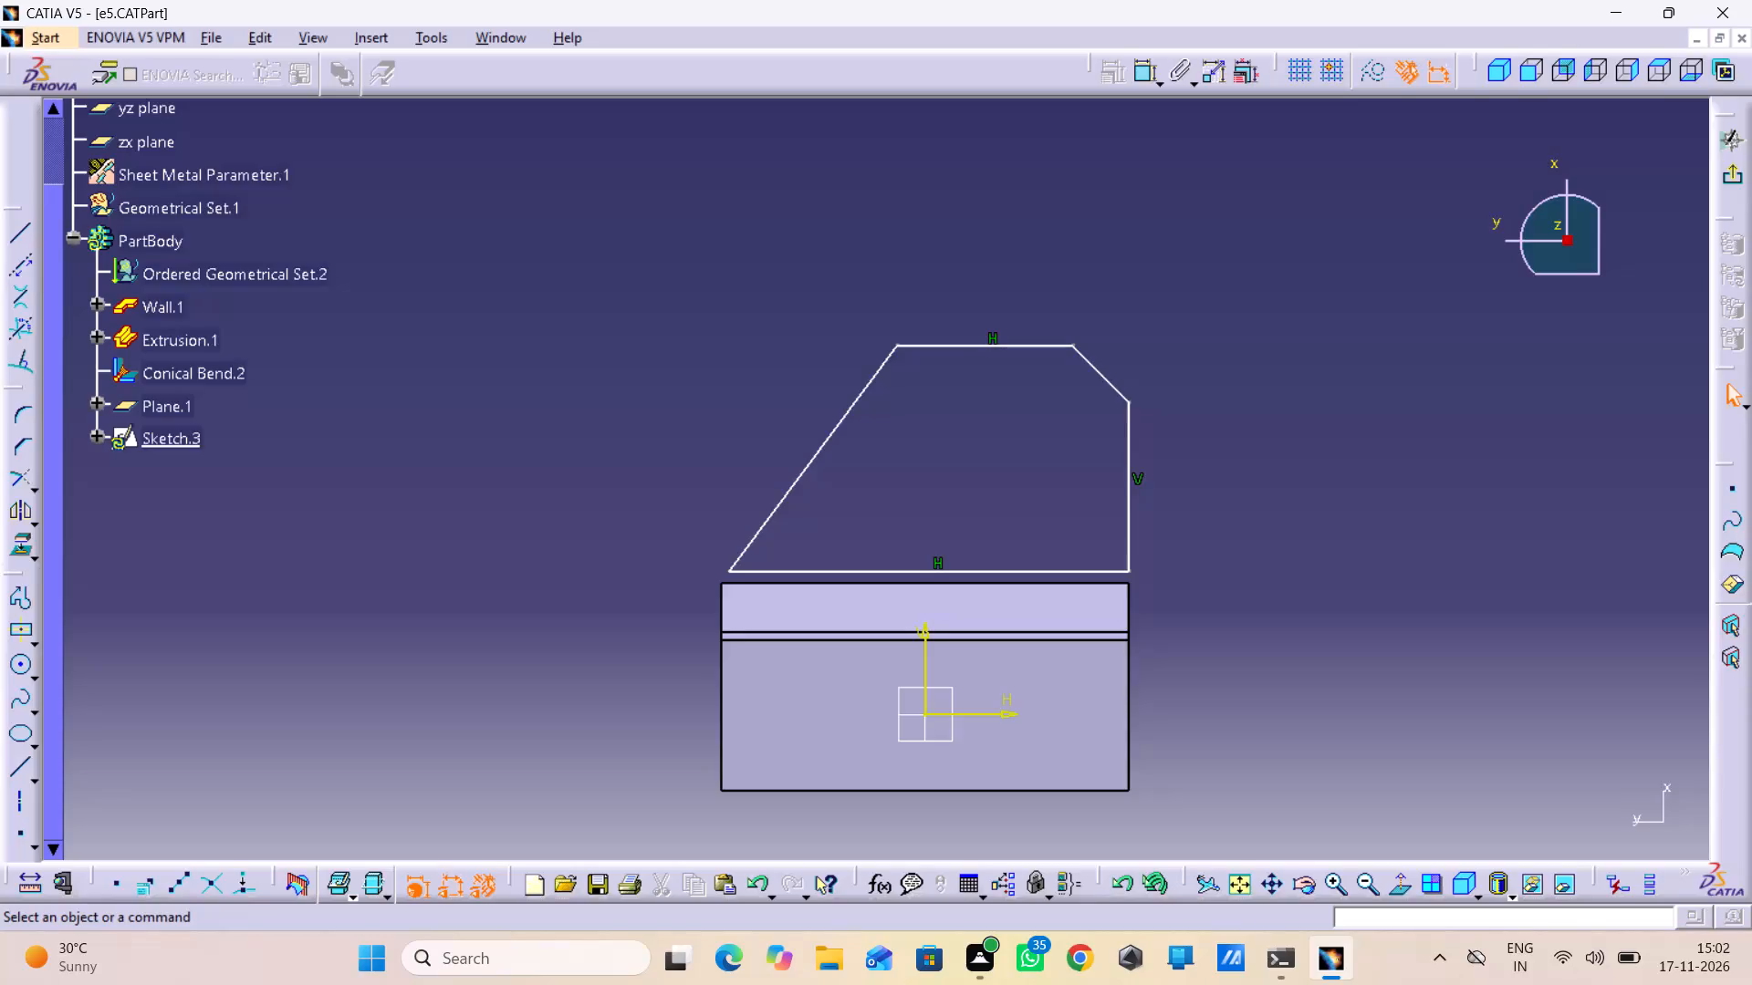
# Dimension the top edge of the five-sided profile and set its length to 15 mm.
pyautogui.doubleClick(1144, 74)
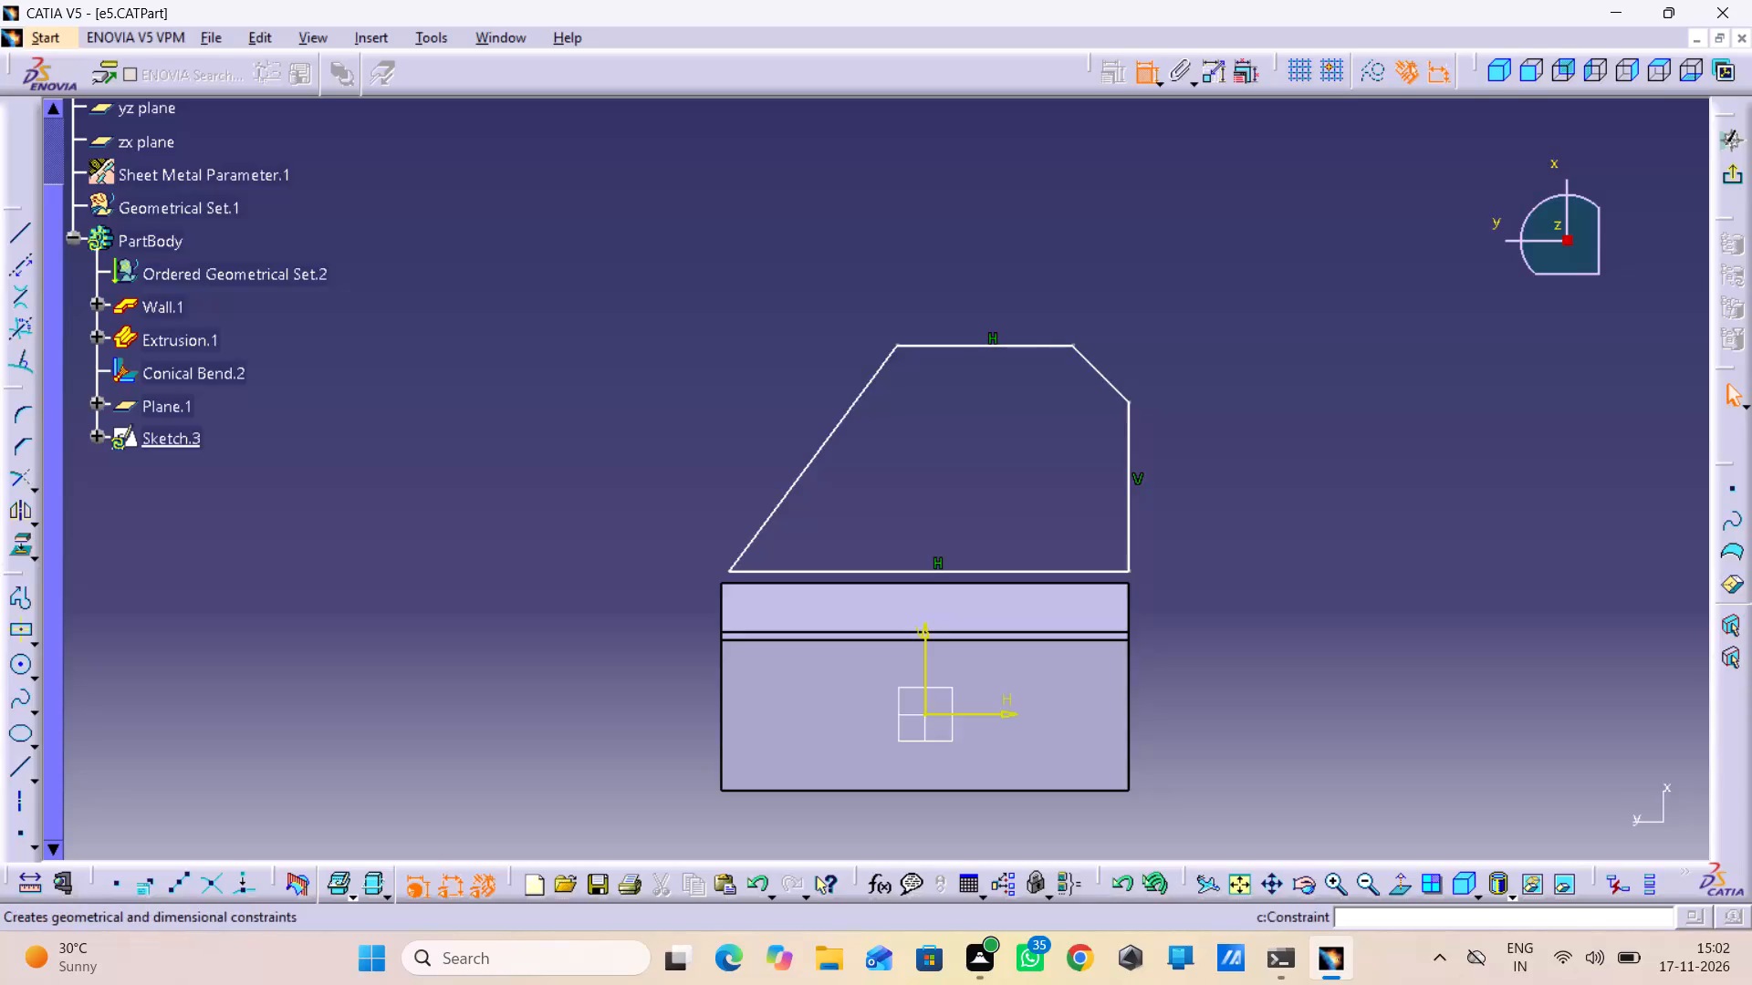
pyautogui.click(1001, 347)
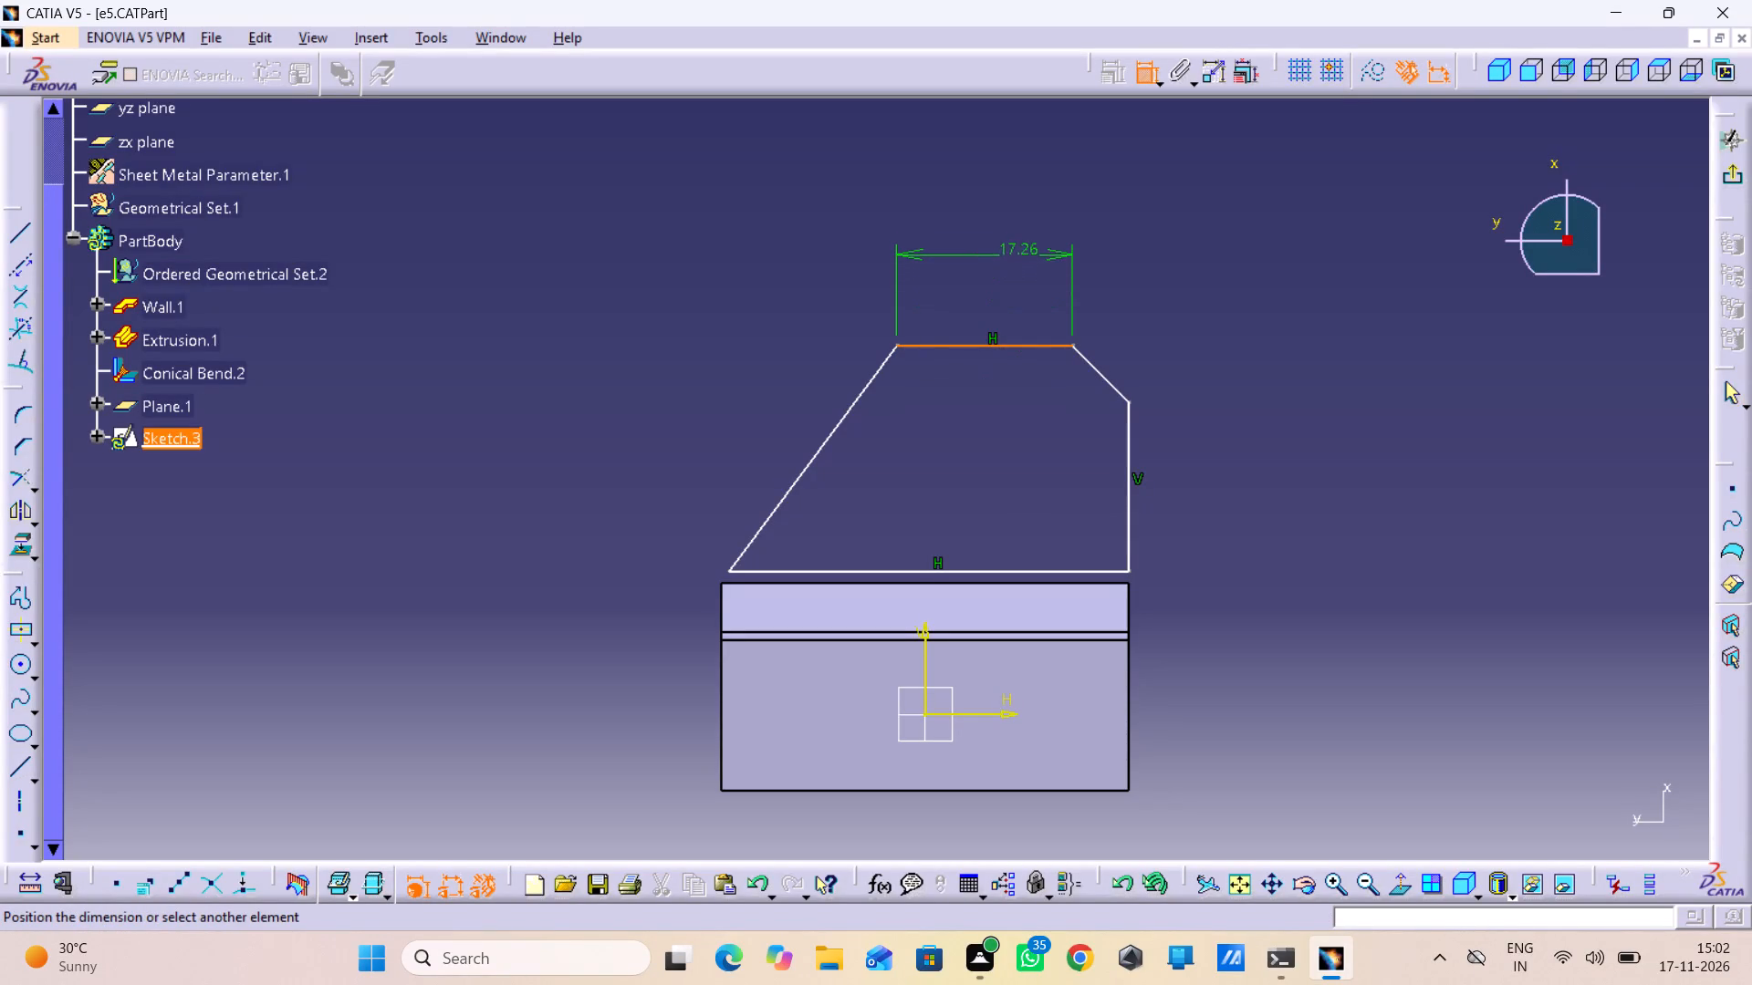
pyautogui.click(976, 245)
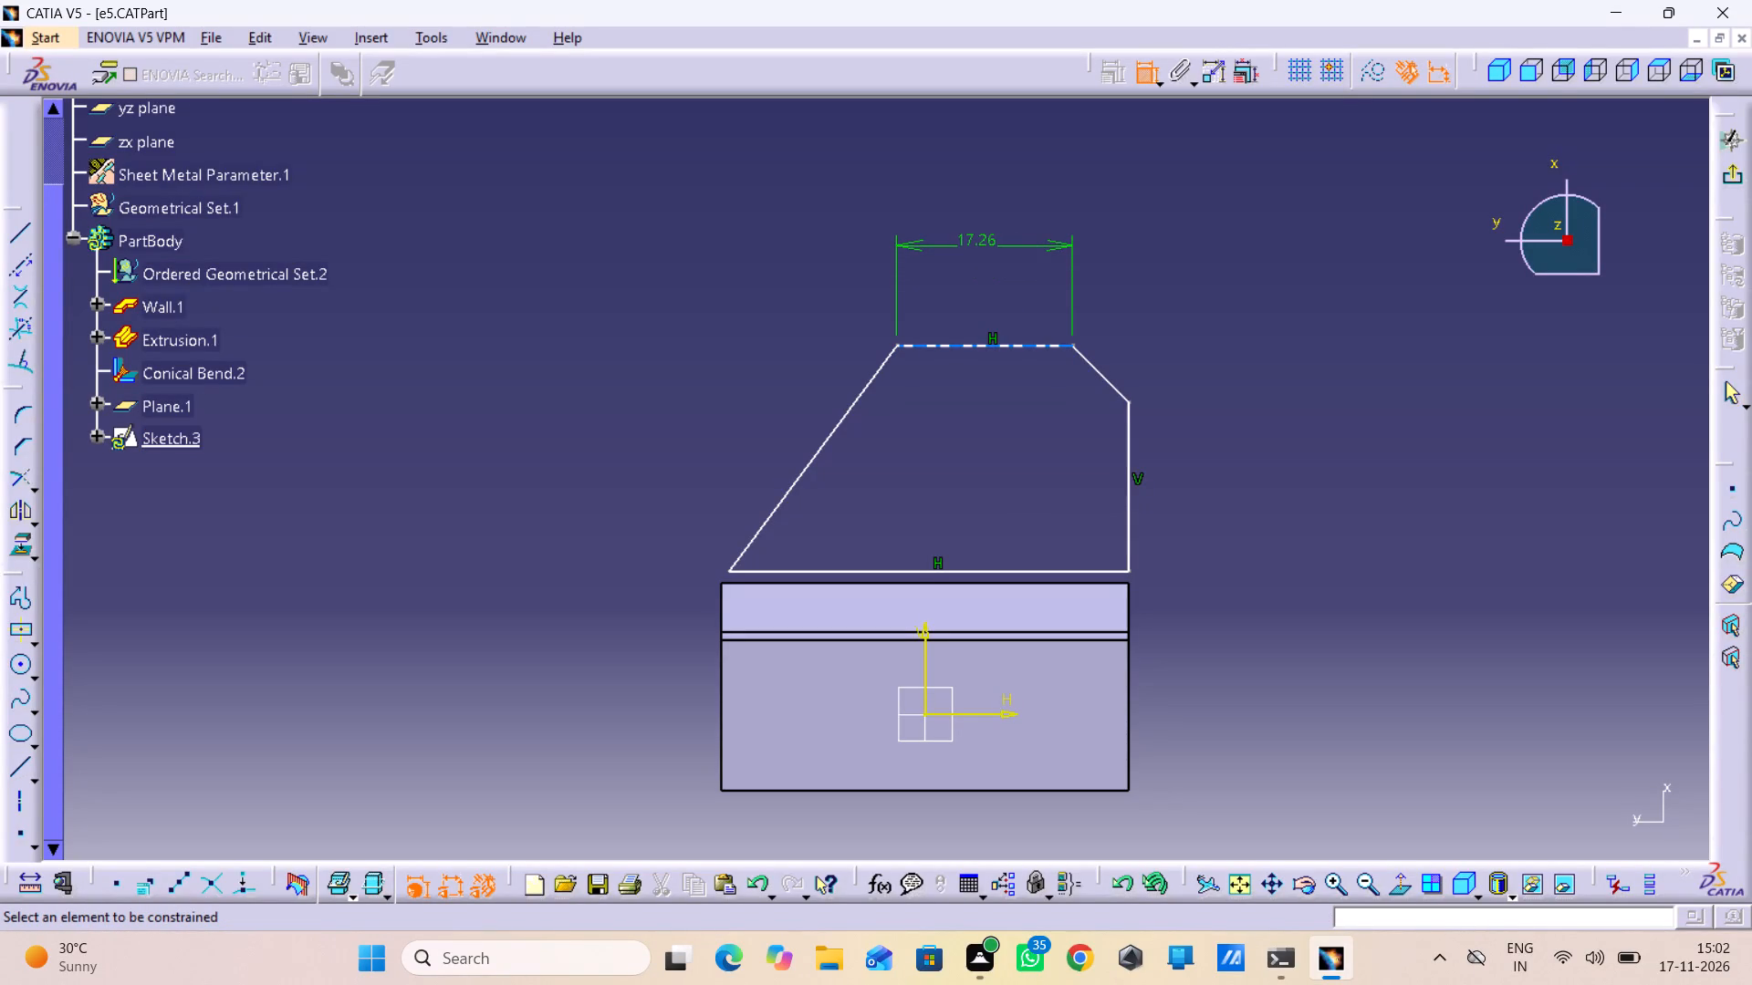
pyautogui.doubleClick(970, 231)
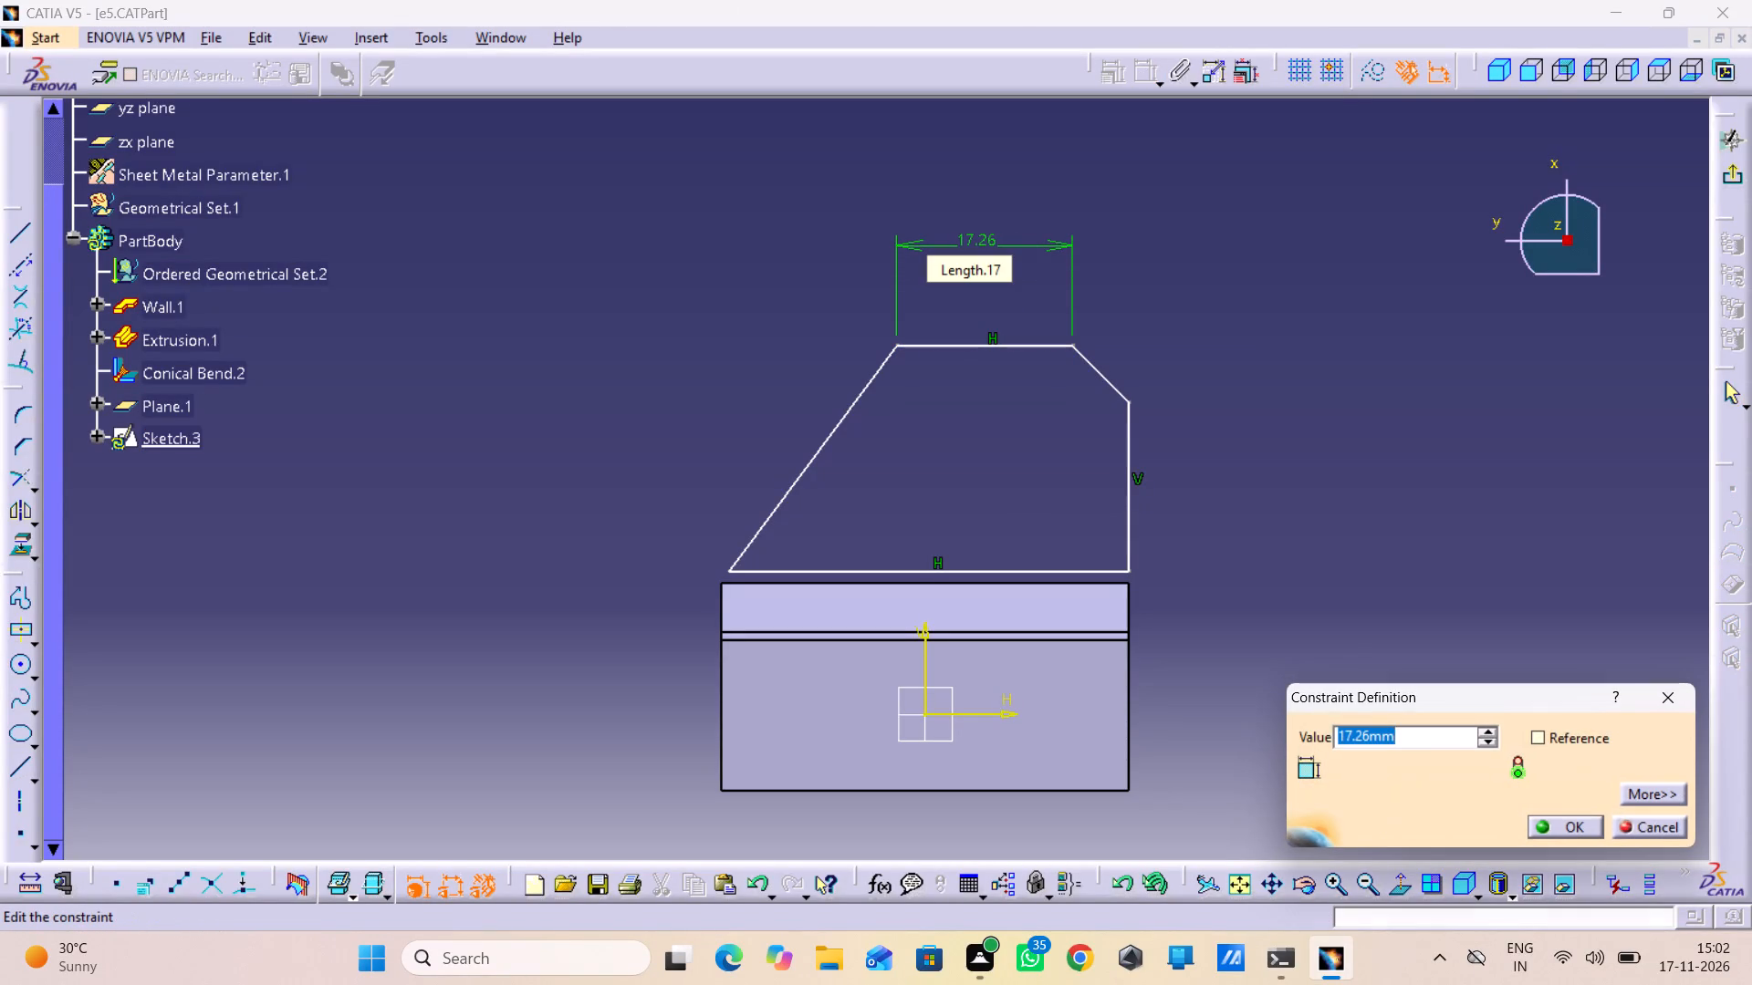
pyautogui.write('15')
pyautogui.press('Return')
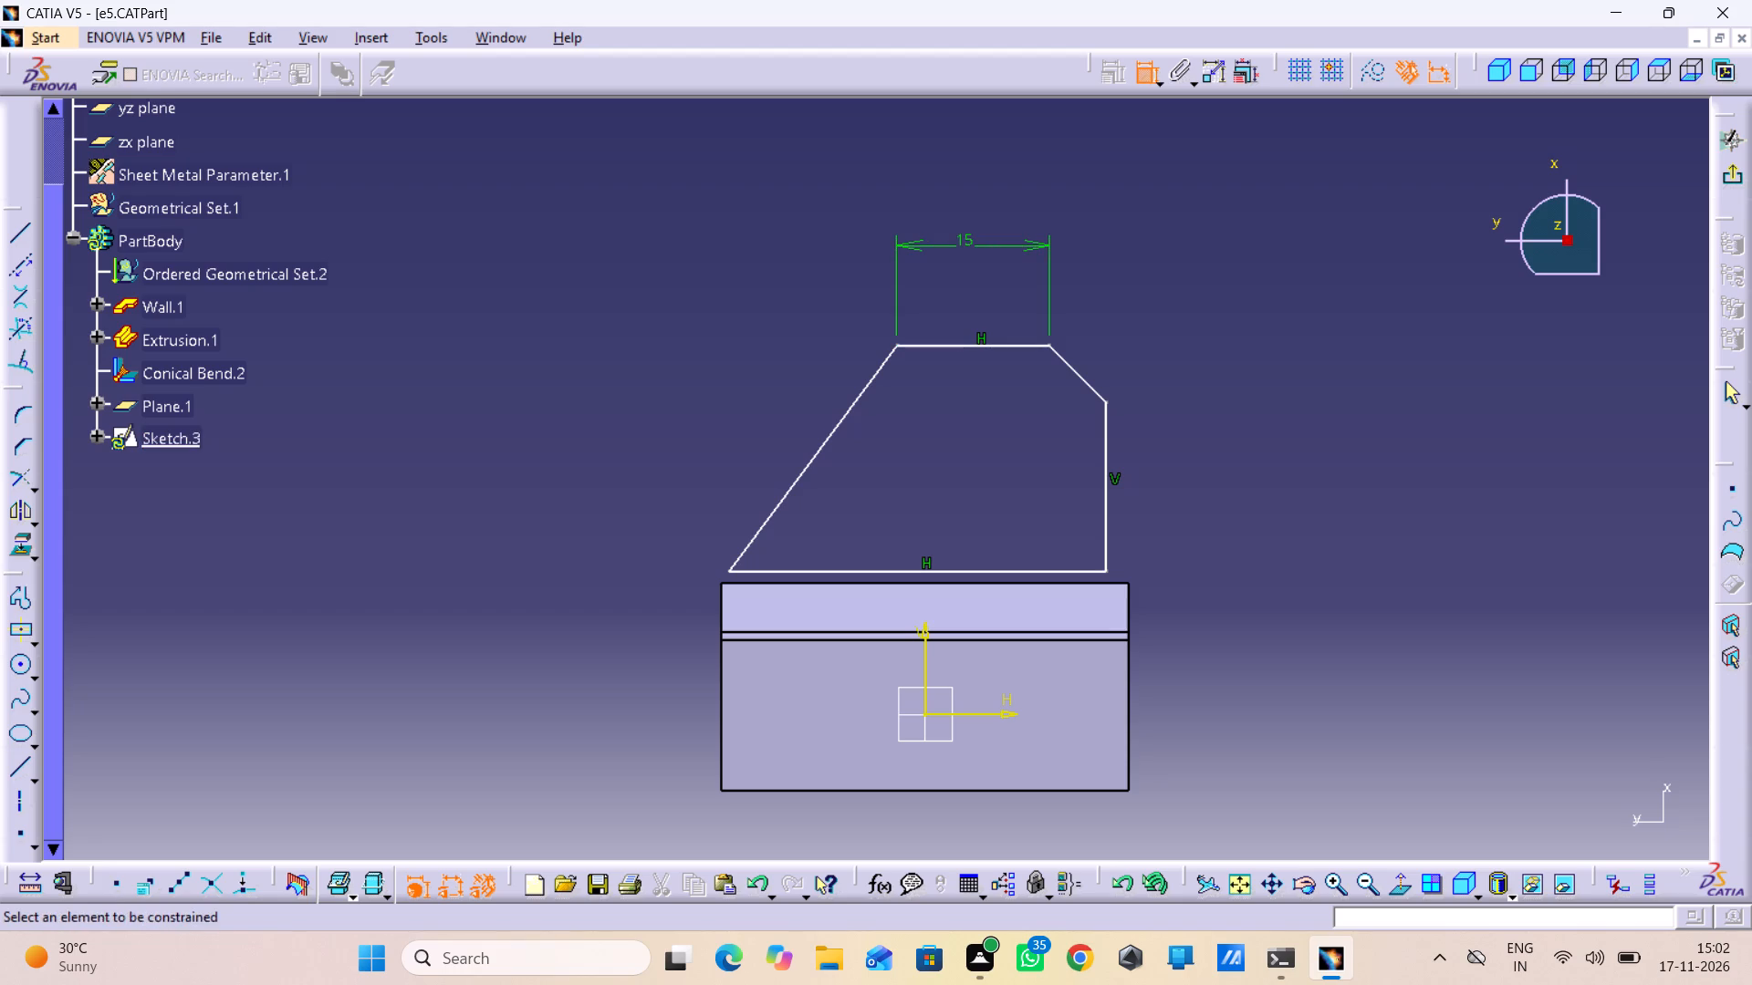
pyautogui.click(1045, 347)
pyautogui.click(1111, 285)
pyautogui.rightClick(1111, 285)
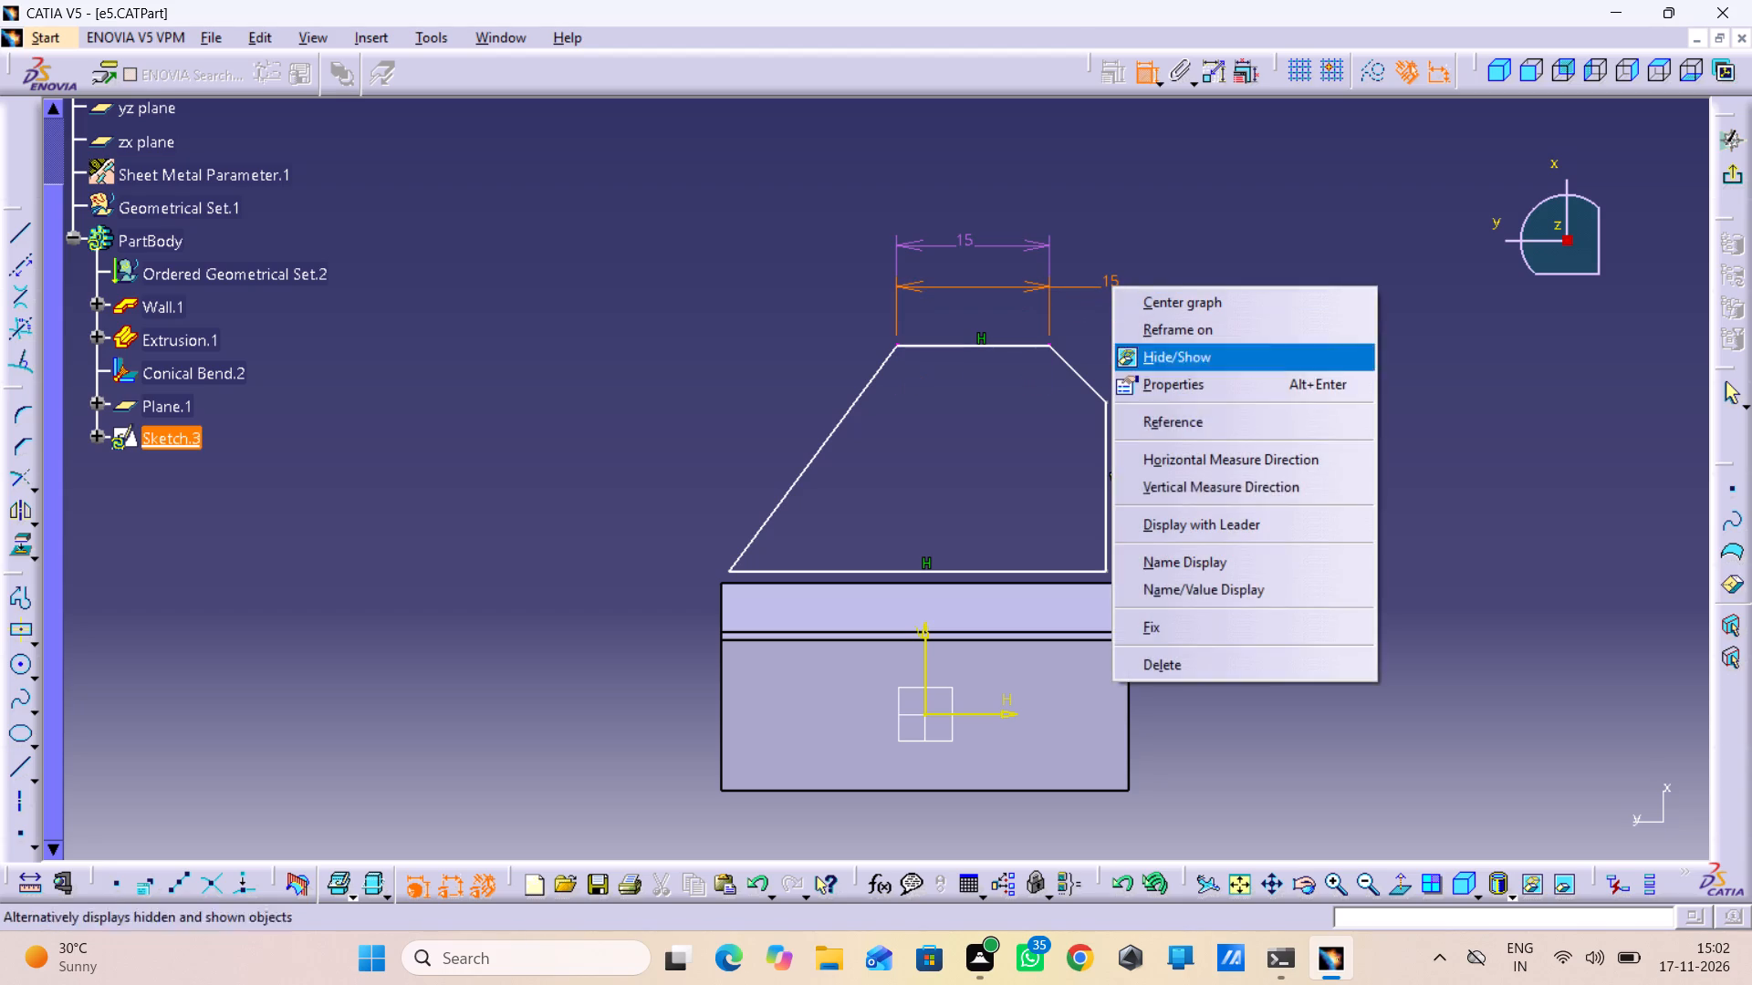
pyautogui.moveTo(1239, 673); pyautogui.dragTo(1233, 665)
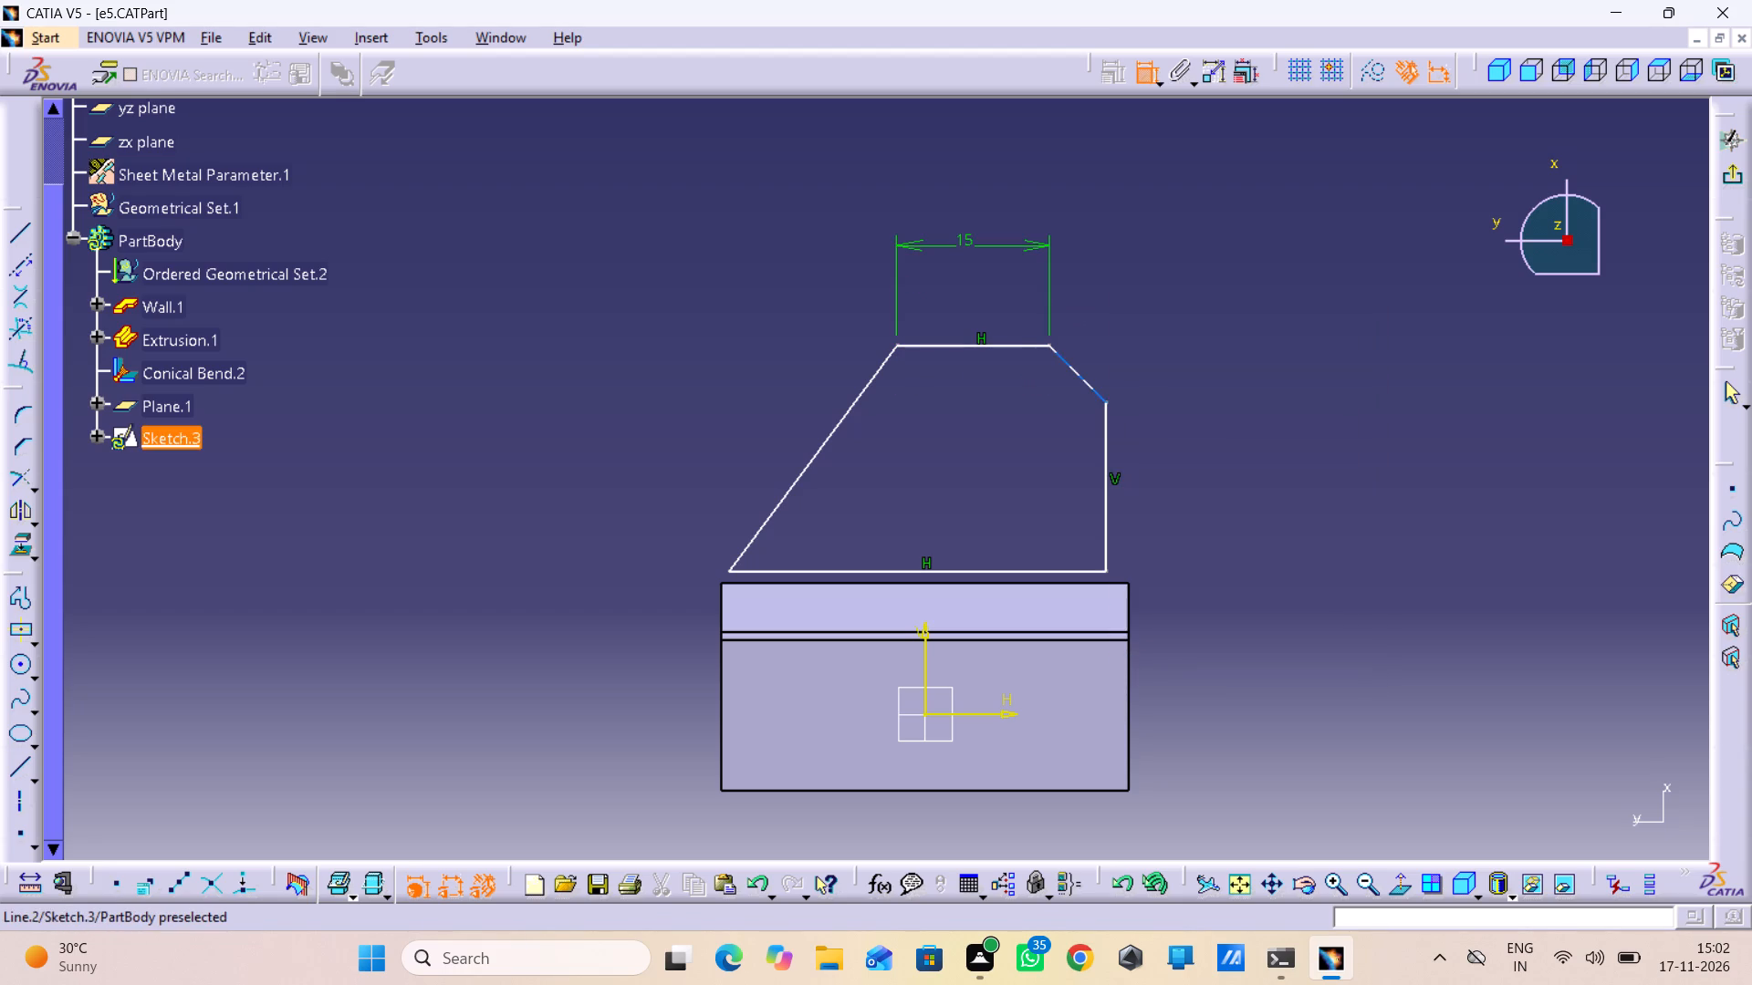
# Add a vertical dimension of 5 mm between the endpoints of the short slanted edge at the profile's upper-right corner.
pyautogui.click(1053, 342)
pyautogui.click(1107, 405)
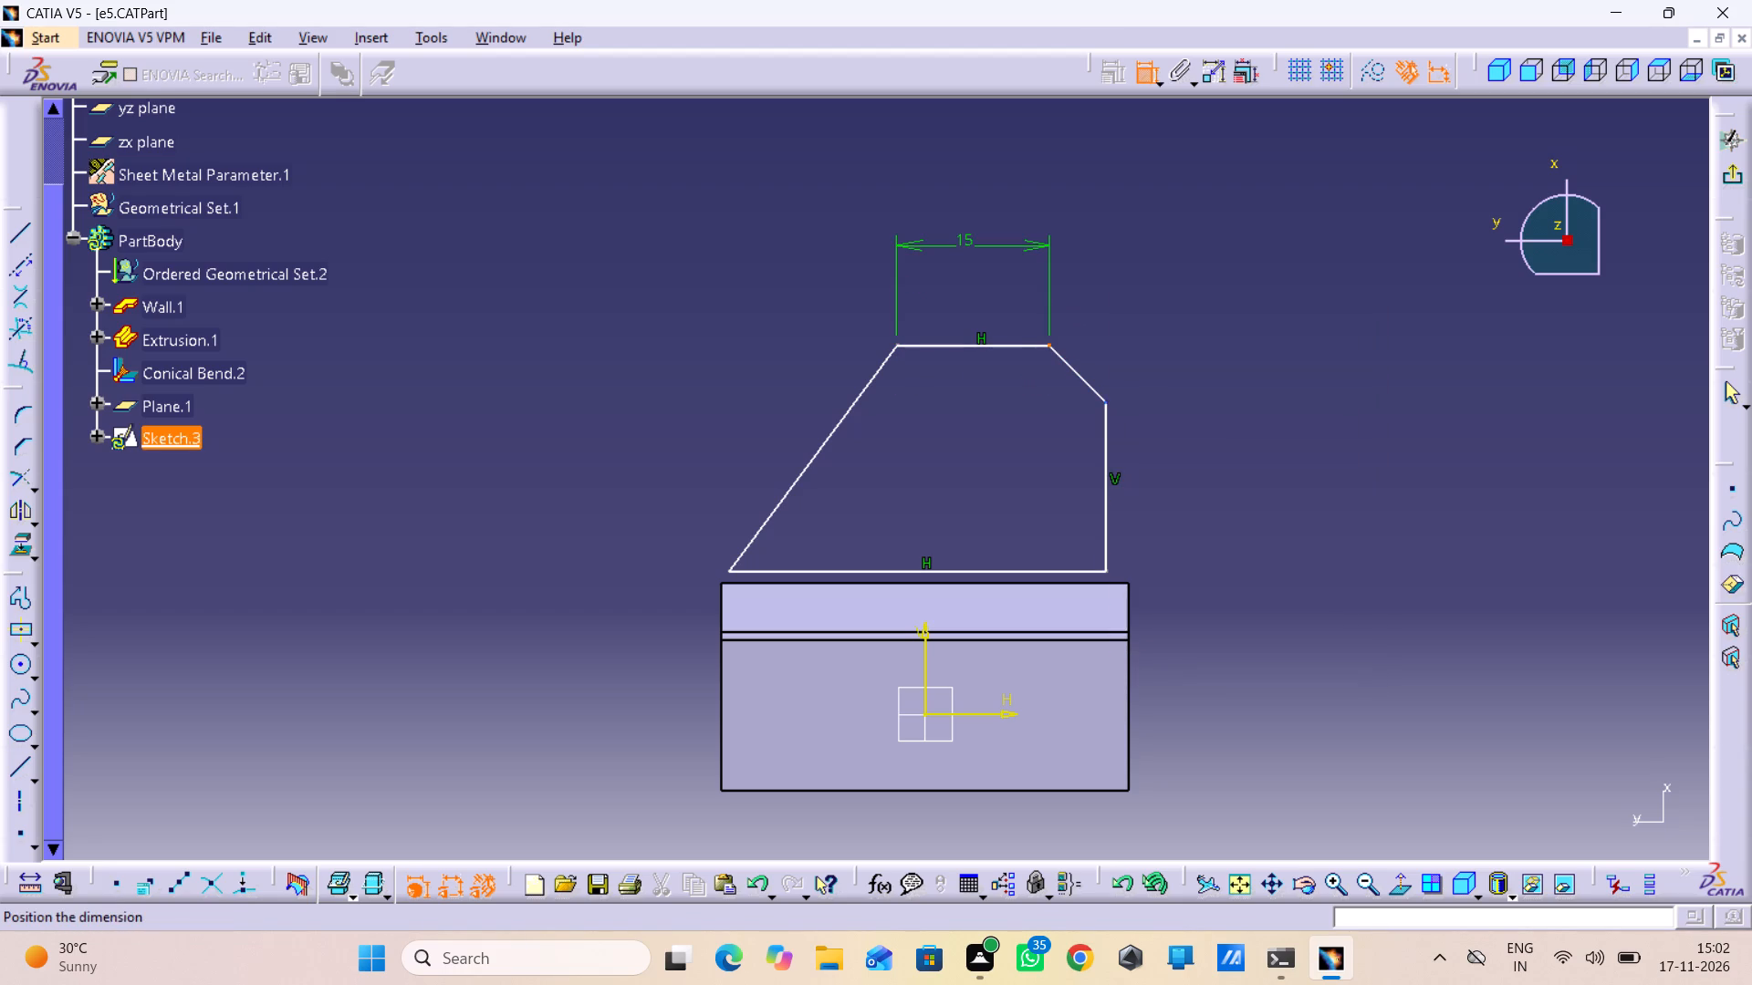
pyautogui.rightClick(1181, 369)
pyautogui.click(1238, 462)
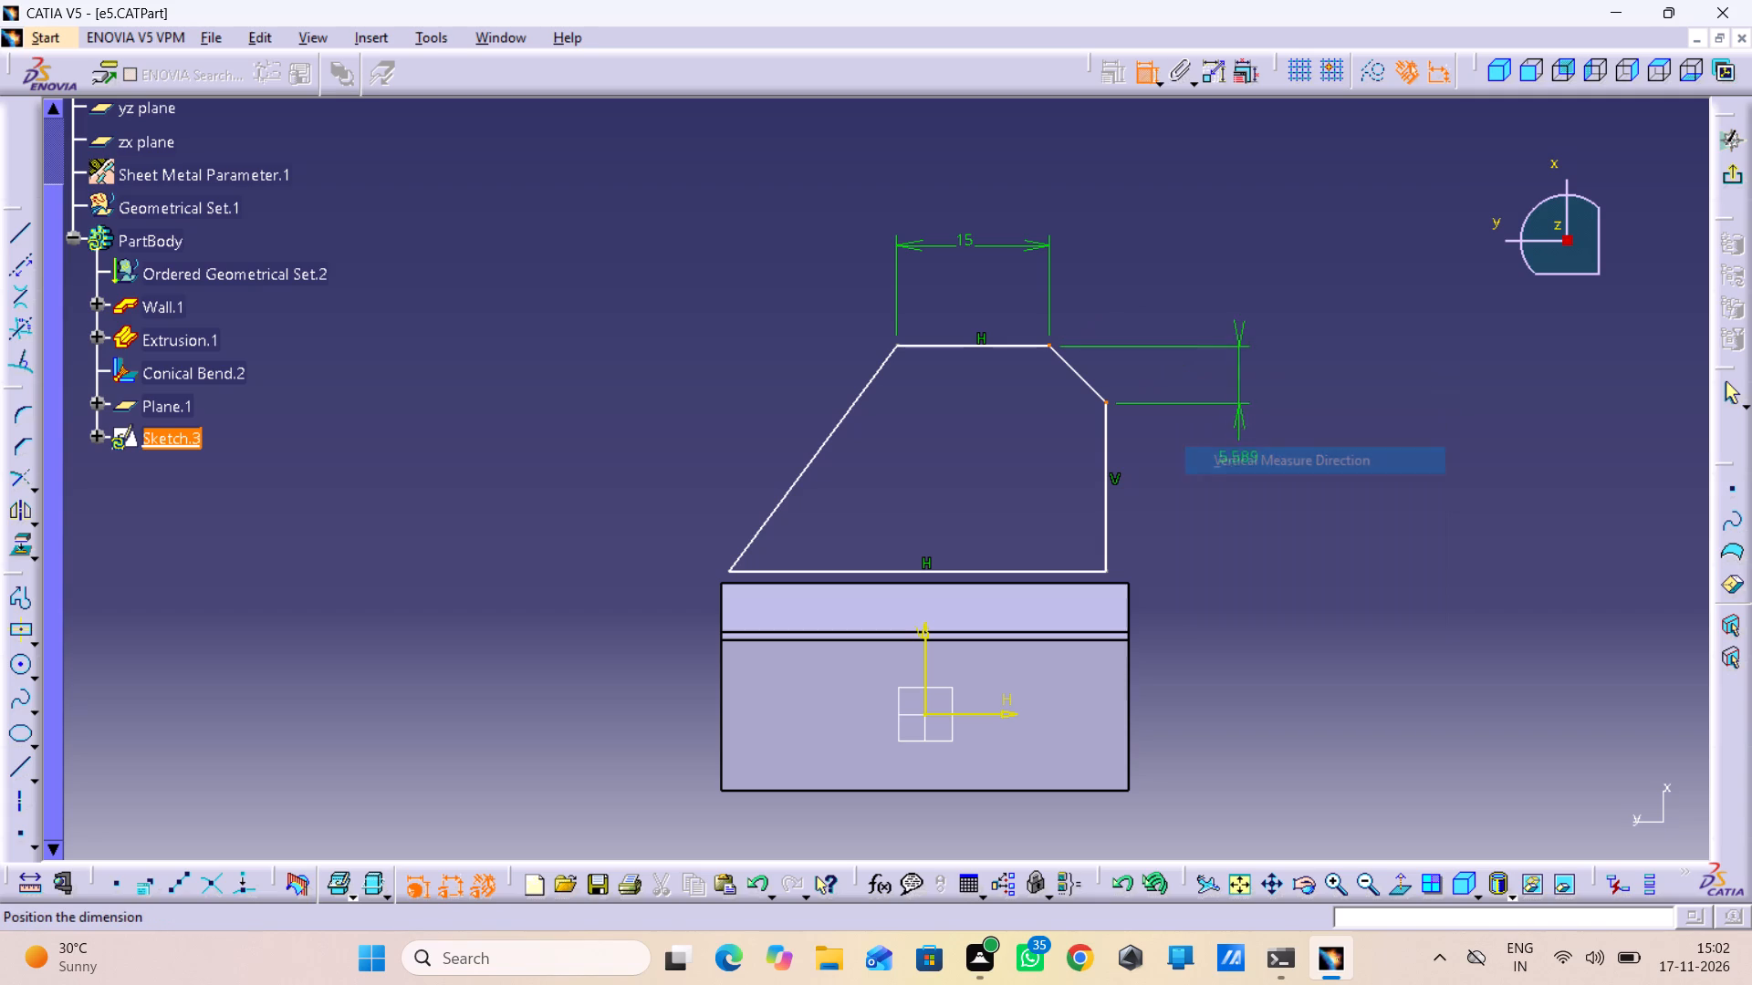
pyautogui.click(1206, 467)
pyautogui.click(1204, 459)
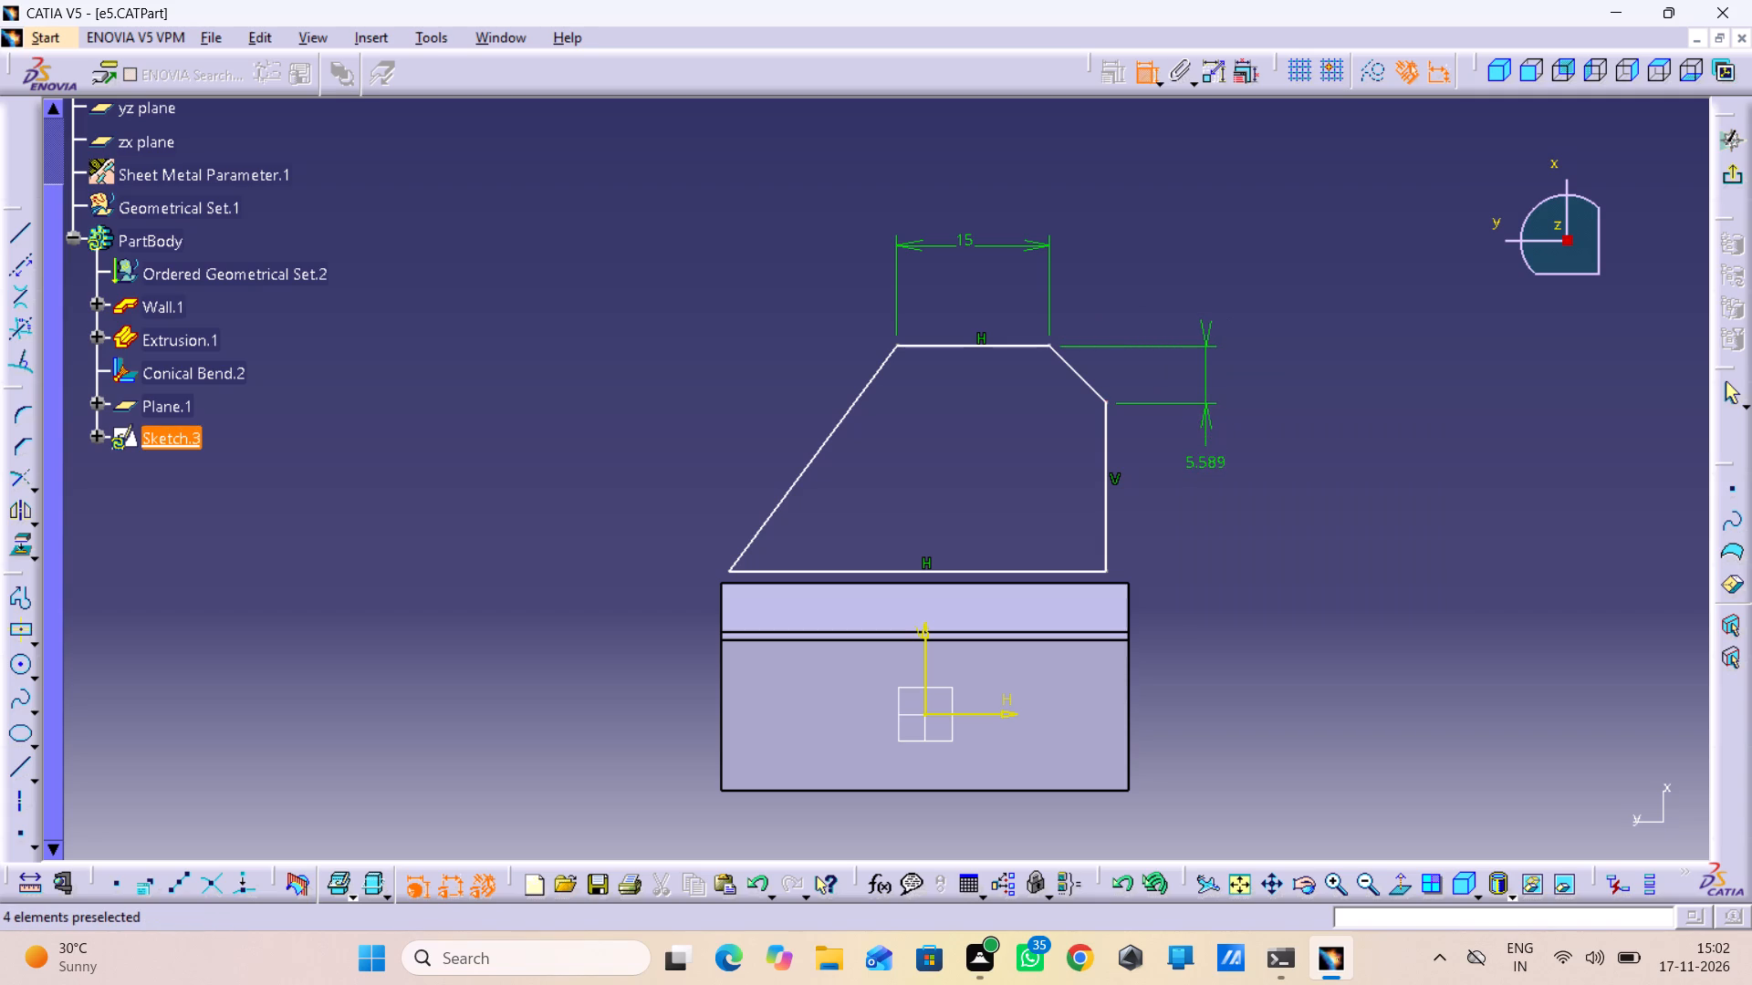
pyautogui.doubleClick(1204, 459)
pyautogui.press('5')
pyautogui.press('Return')
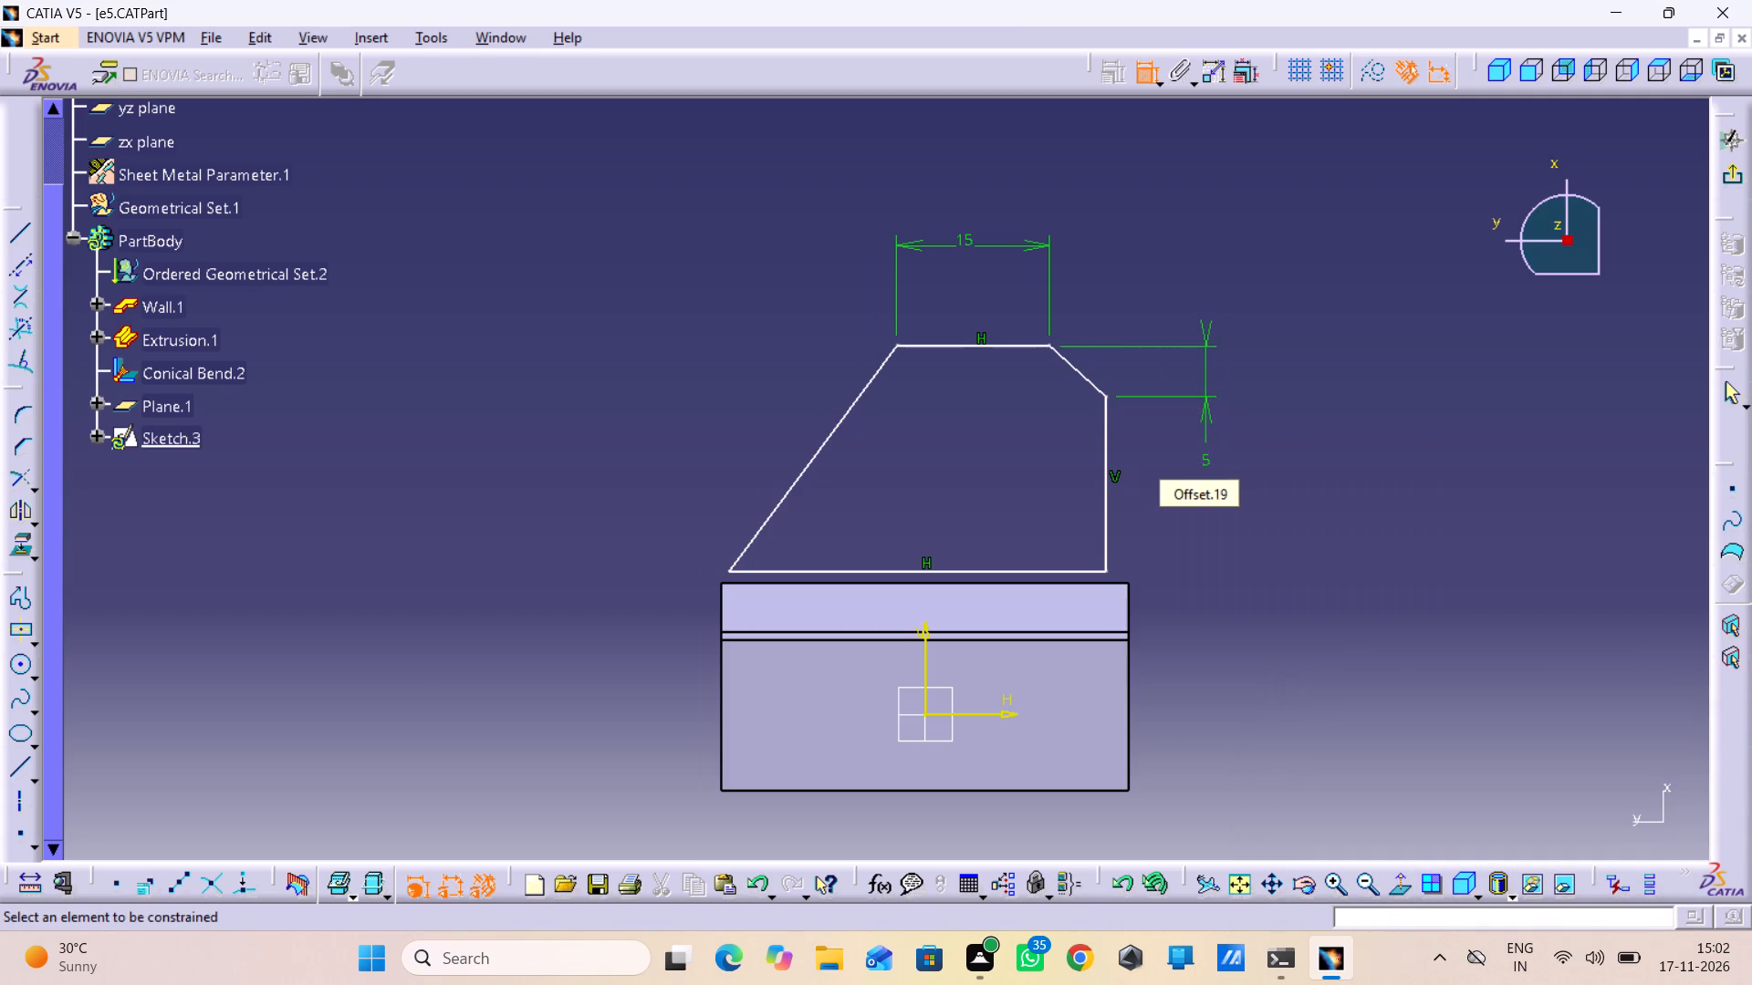
# Add a horizontal dimension of 5 mm between the endpoints of the same short slanted corner edge.
pyautogui.click(1106, 396)
pyautogui.click(1047, 345)
pyautogui.rightClick(1100, 281)
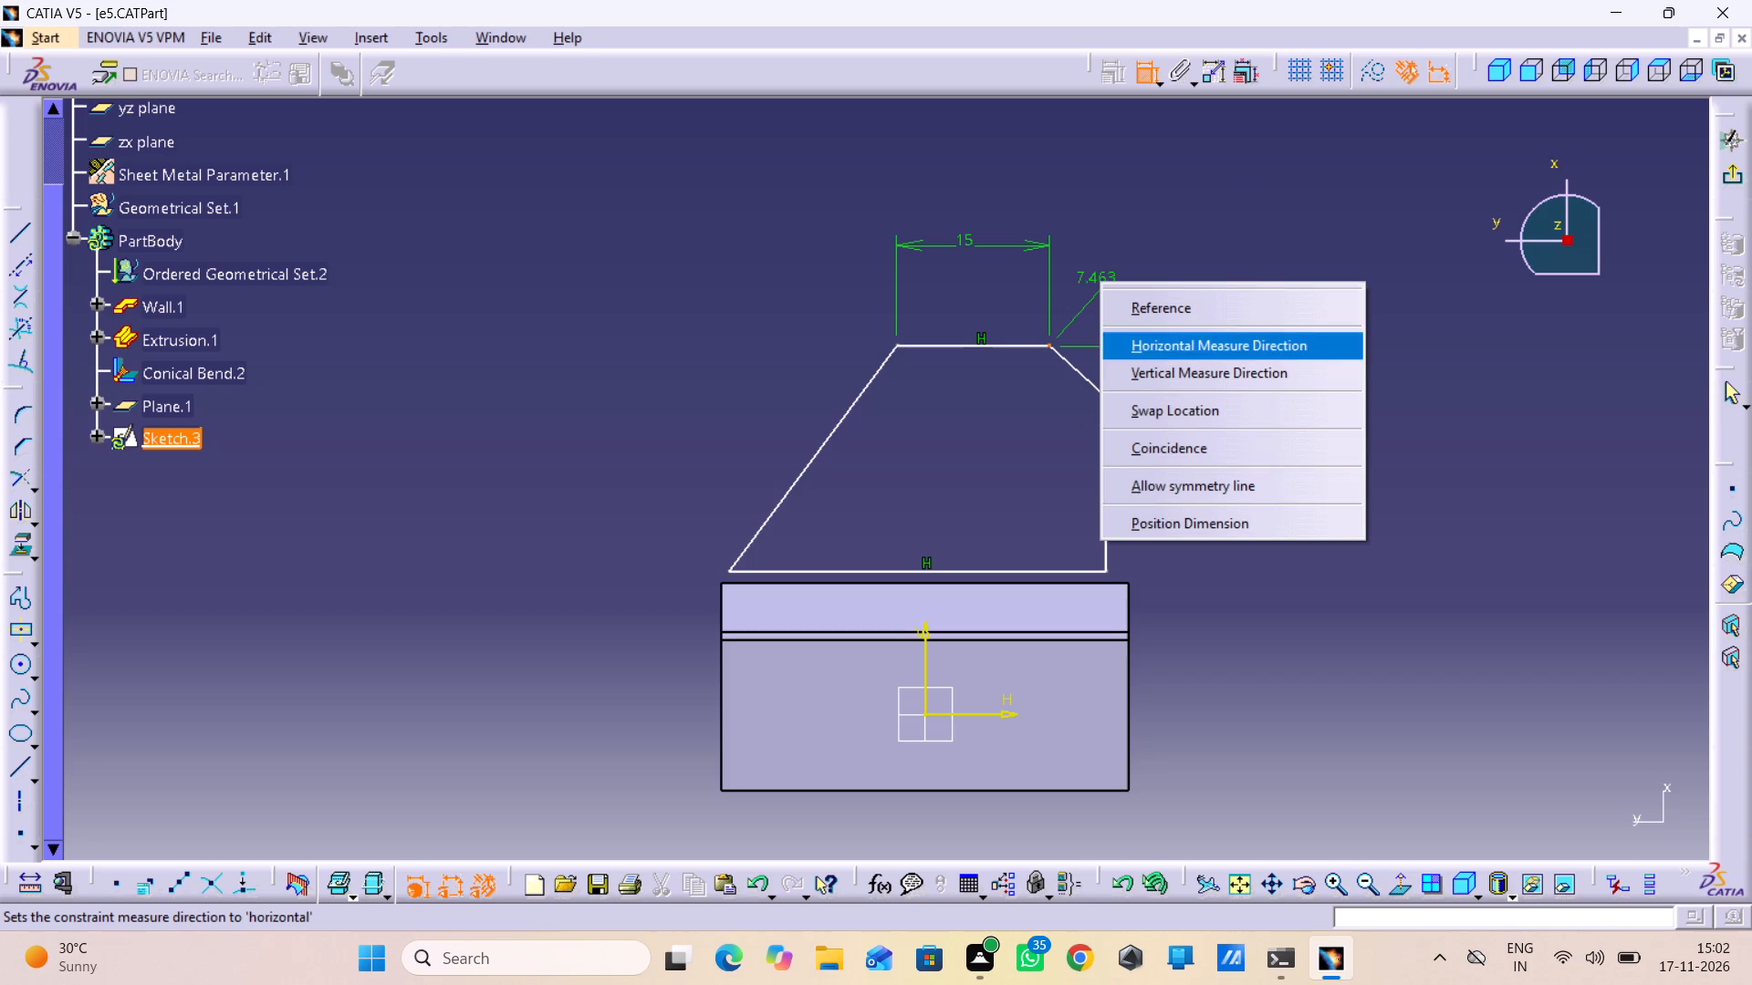
pyautogui.click(1145, 326)
pyautogui.click(1145, 338)
pyautogui.tripleClick(1141, 287)
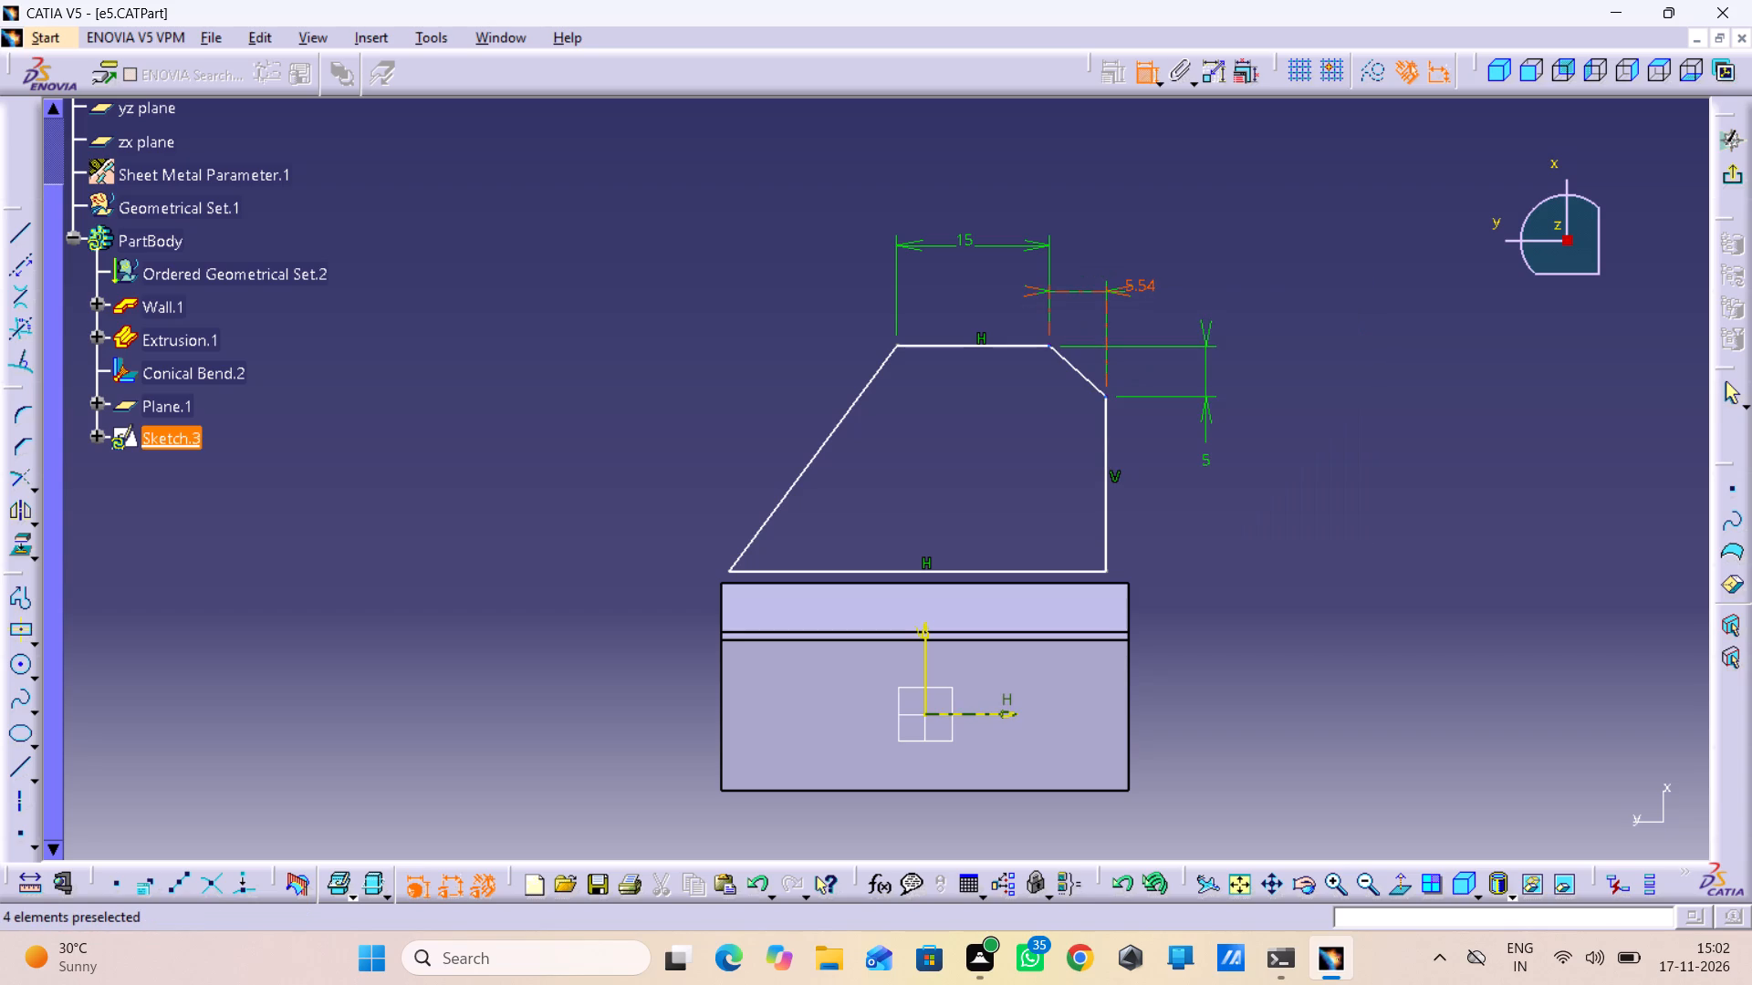
pyautogui.doubleClick(1138, 285)
pyautogui.press('5')
pyautogui.press('Return')
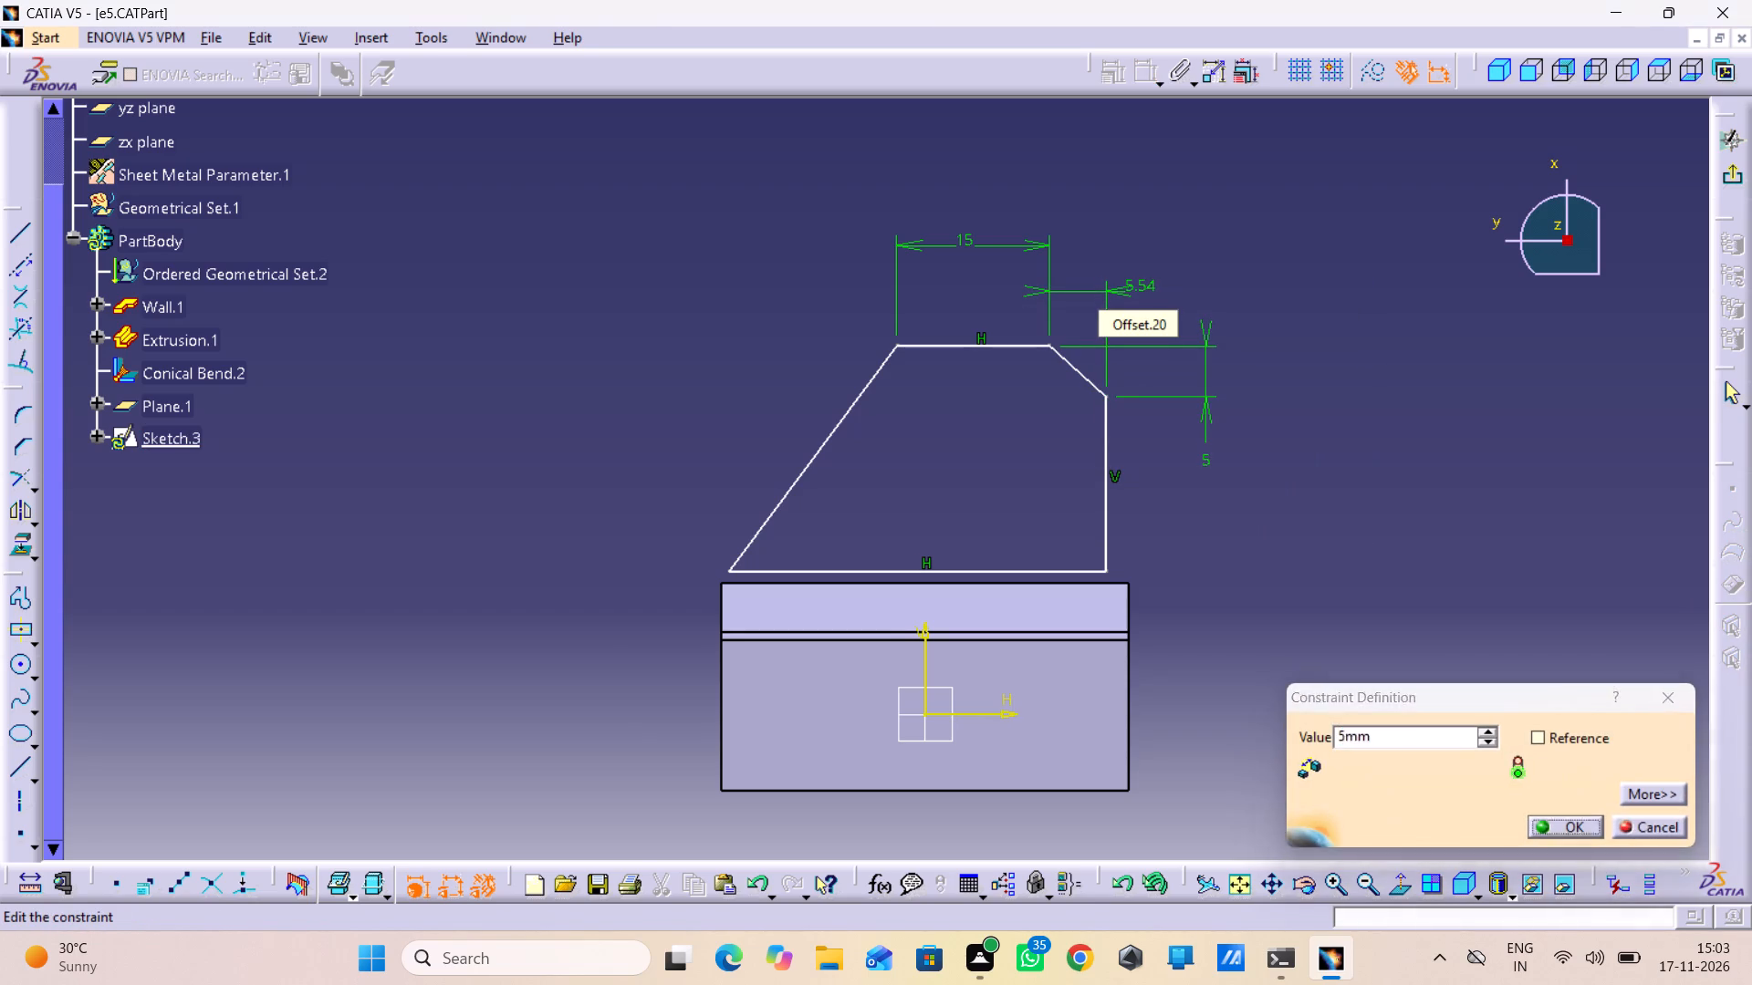
# Dimension the profile's vertical right side and set its length to 20 mm.
pyautogui.click(1100, 422)
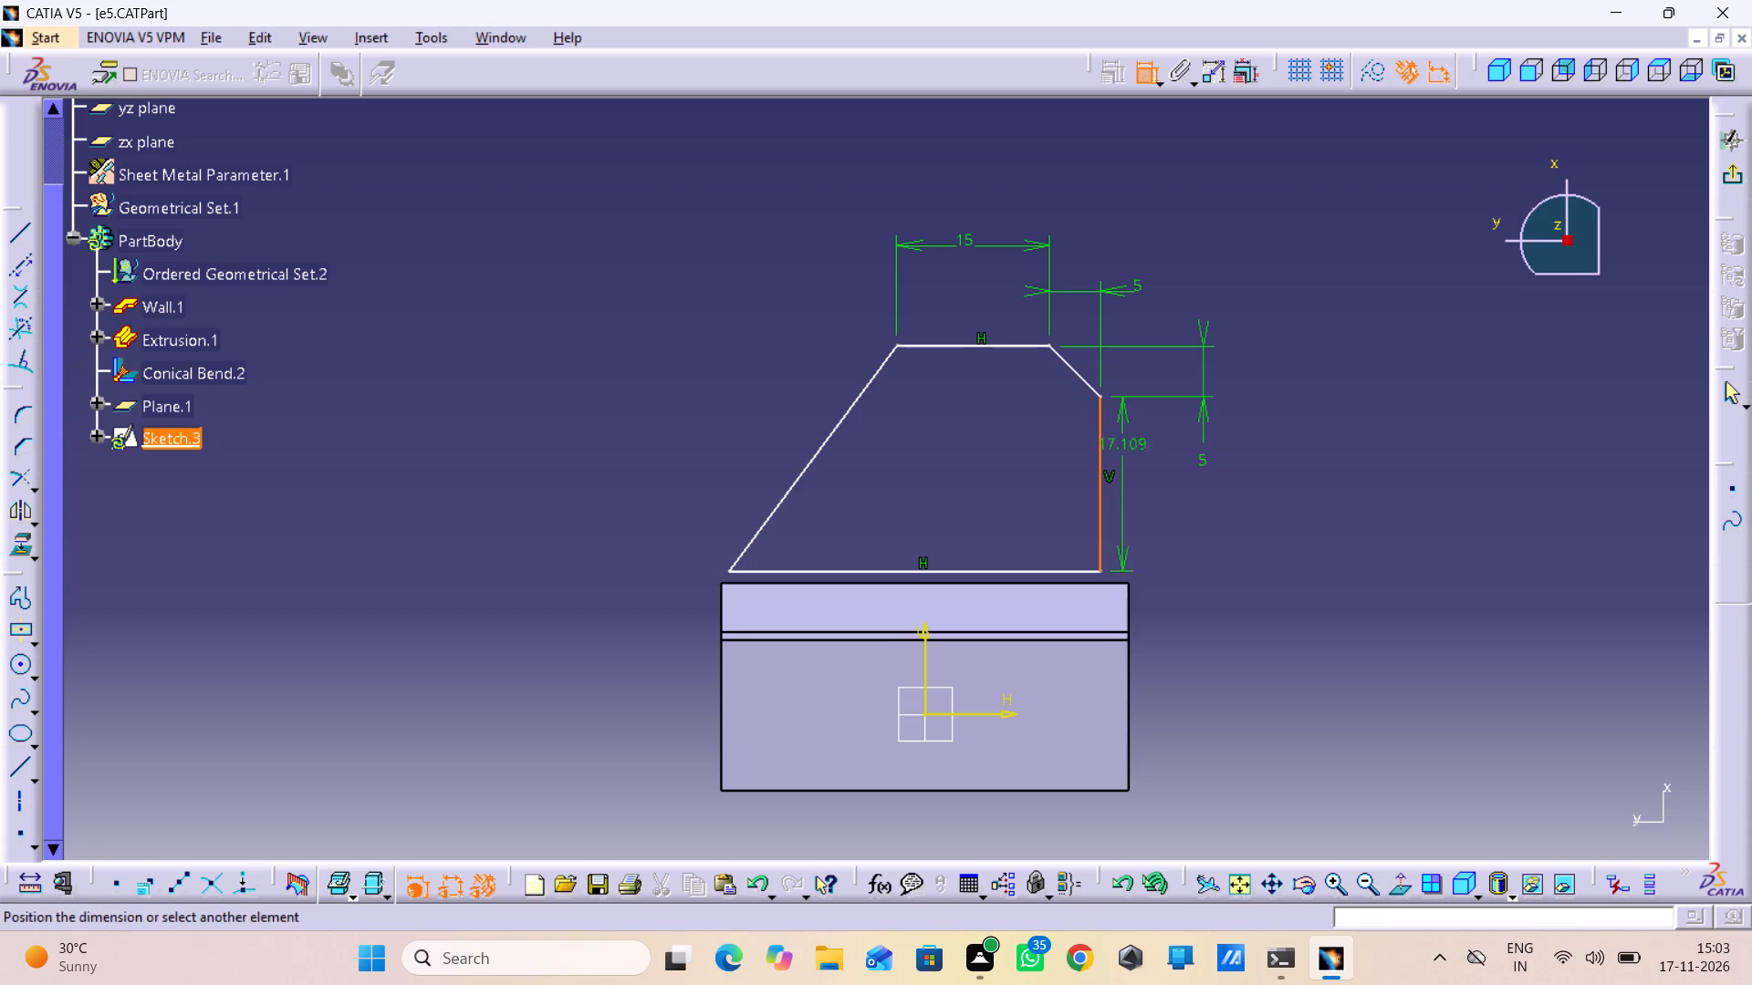
pyautogui.click(1168, 489)
pyautogui.doubleClick(1170, 481)
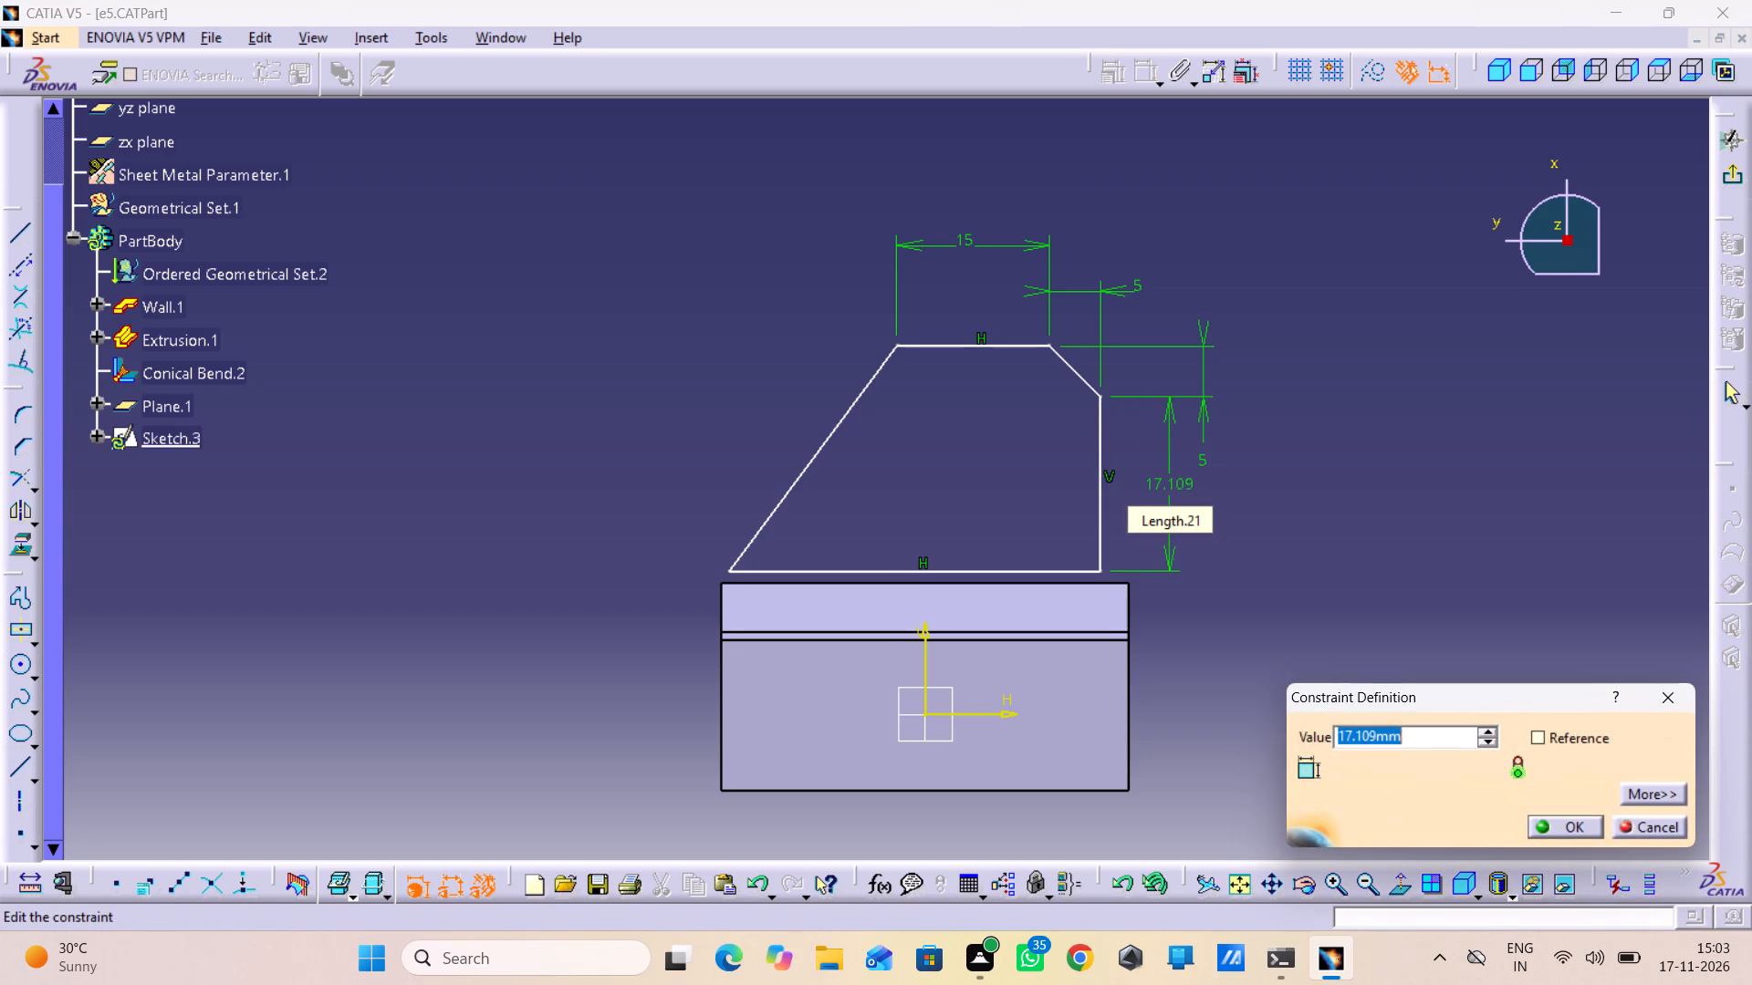
pyautogui.press('5')
pyautogui.press('BackSpace')
pyautogui.write('20')
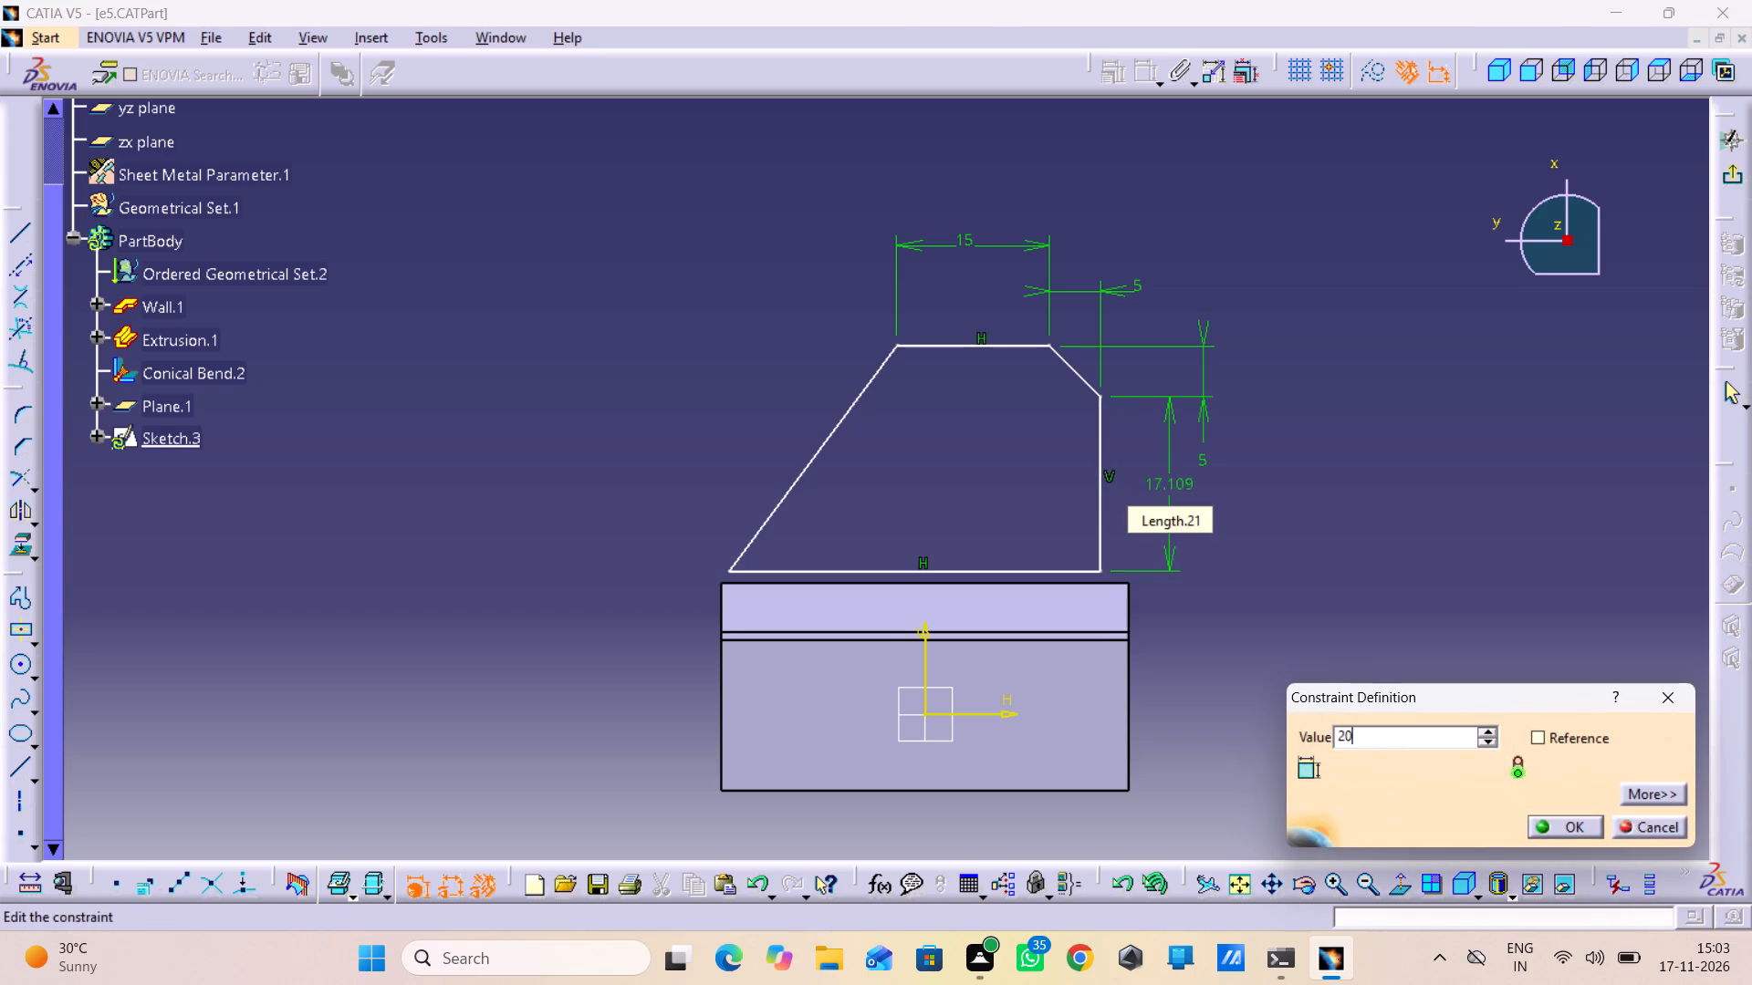
pyautogui.press('Return')
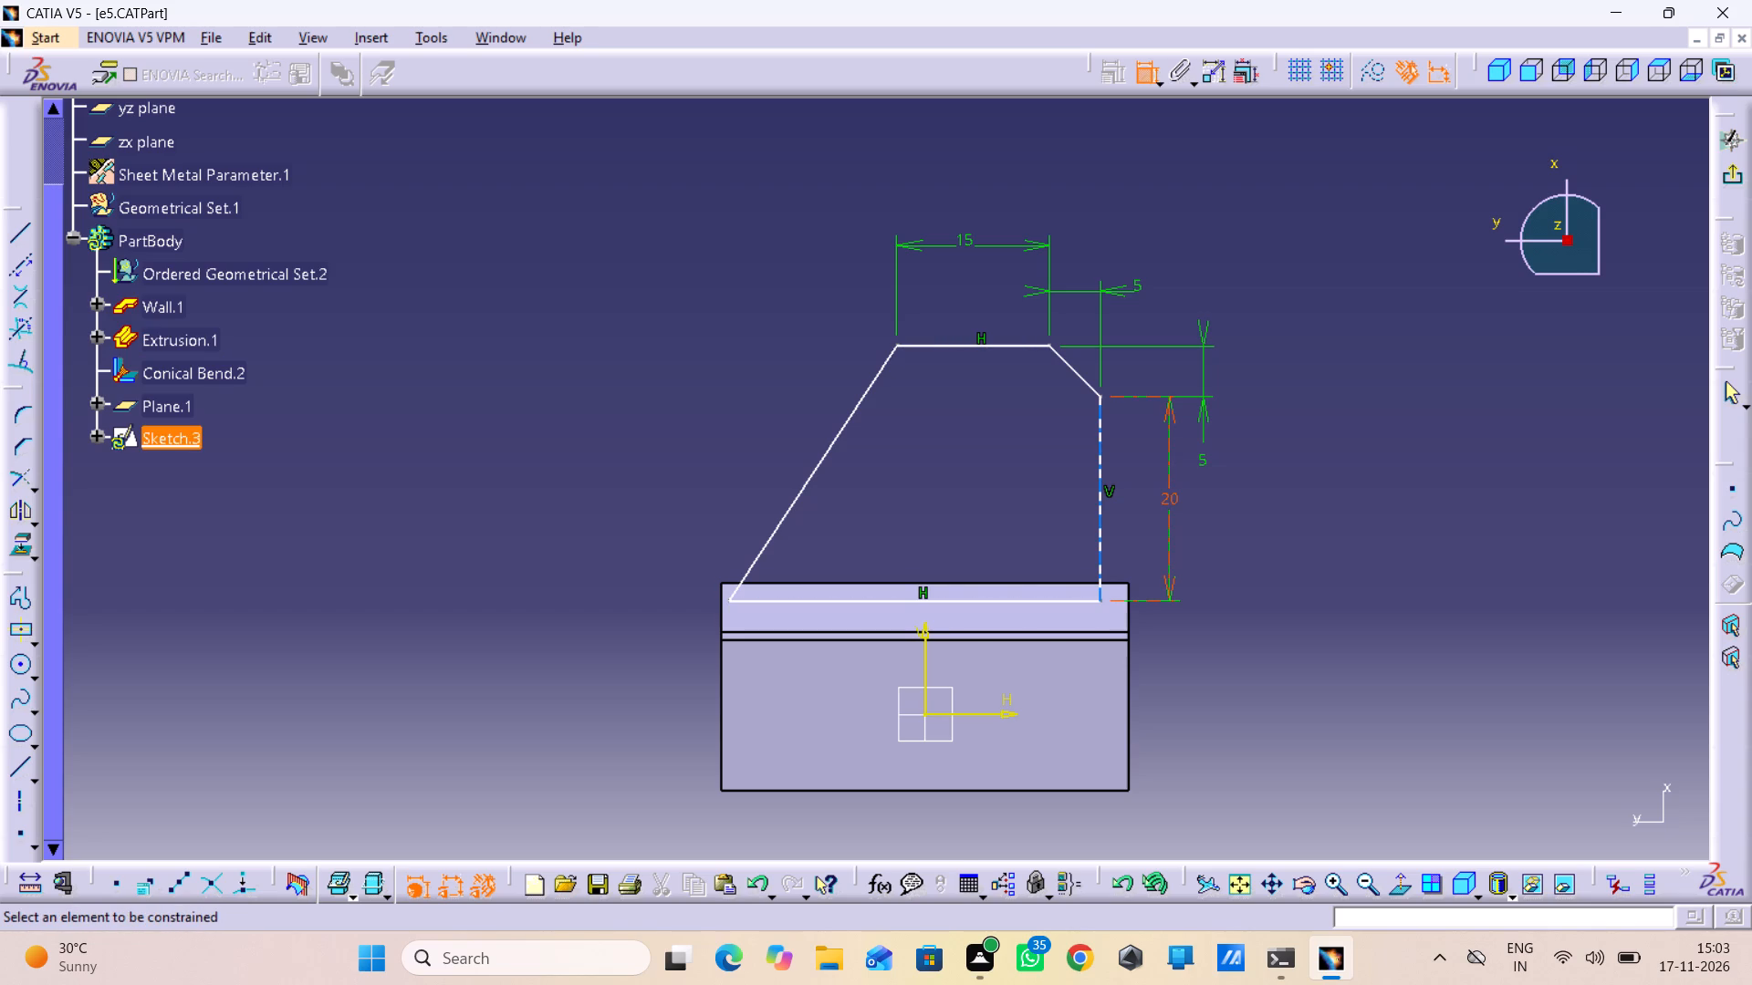
# Make the profile's two lower corners coincident with the matching upper corners of the bent wall and exit the sketch.
pyautogui.click(1098, 600)
pyautogui.click(1130, 585)
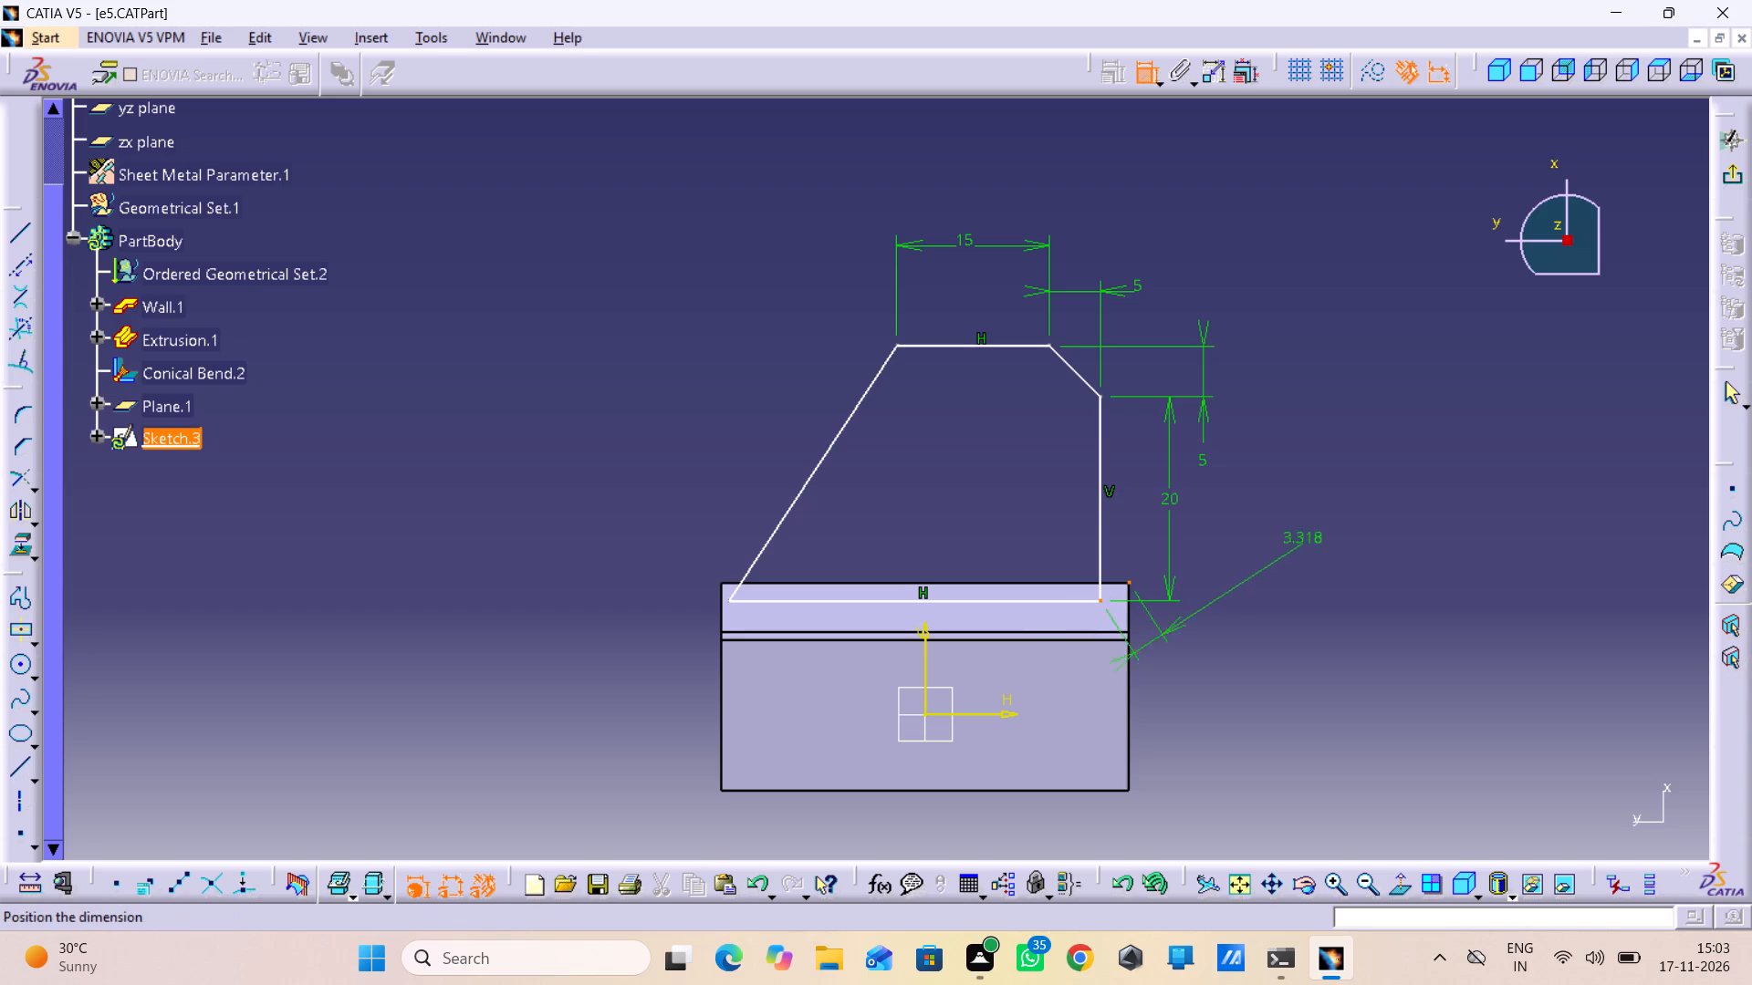
pyautogui.rightClick(1353, 529)
pyautogui.click(1428, 693)
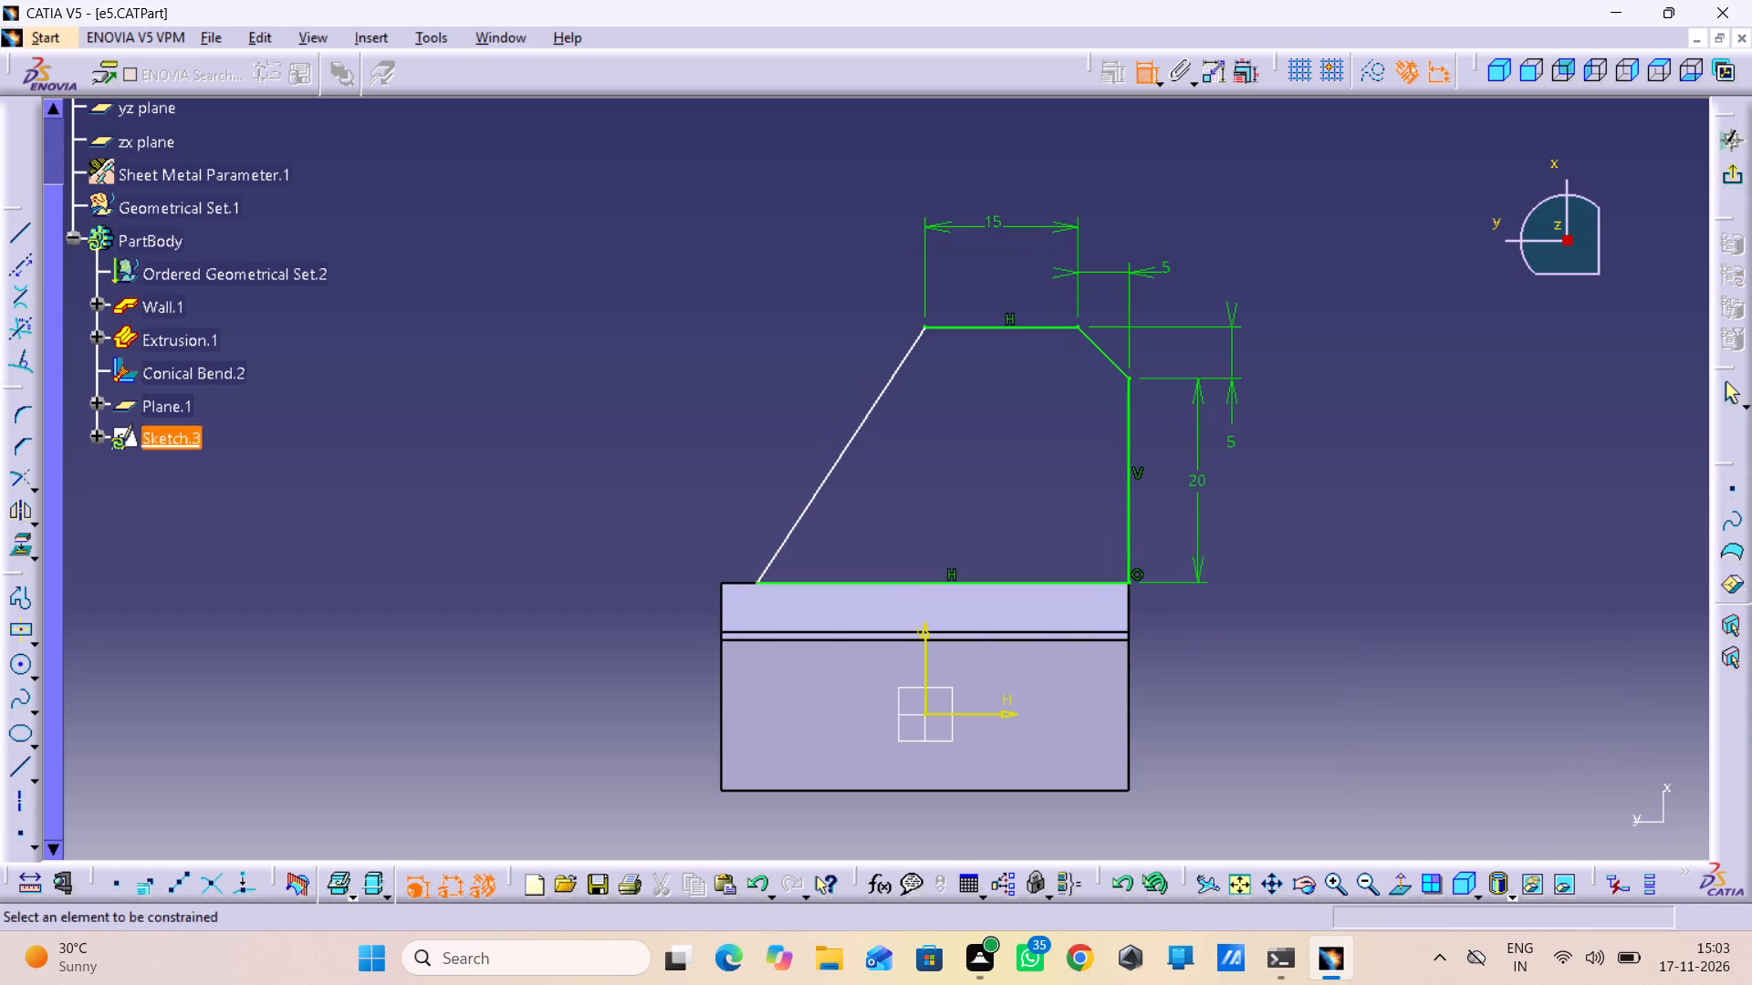
pyautogui.click(756, 585)
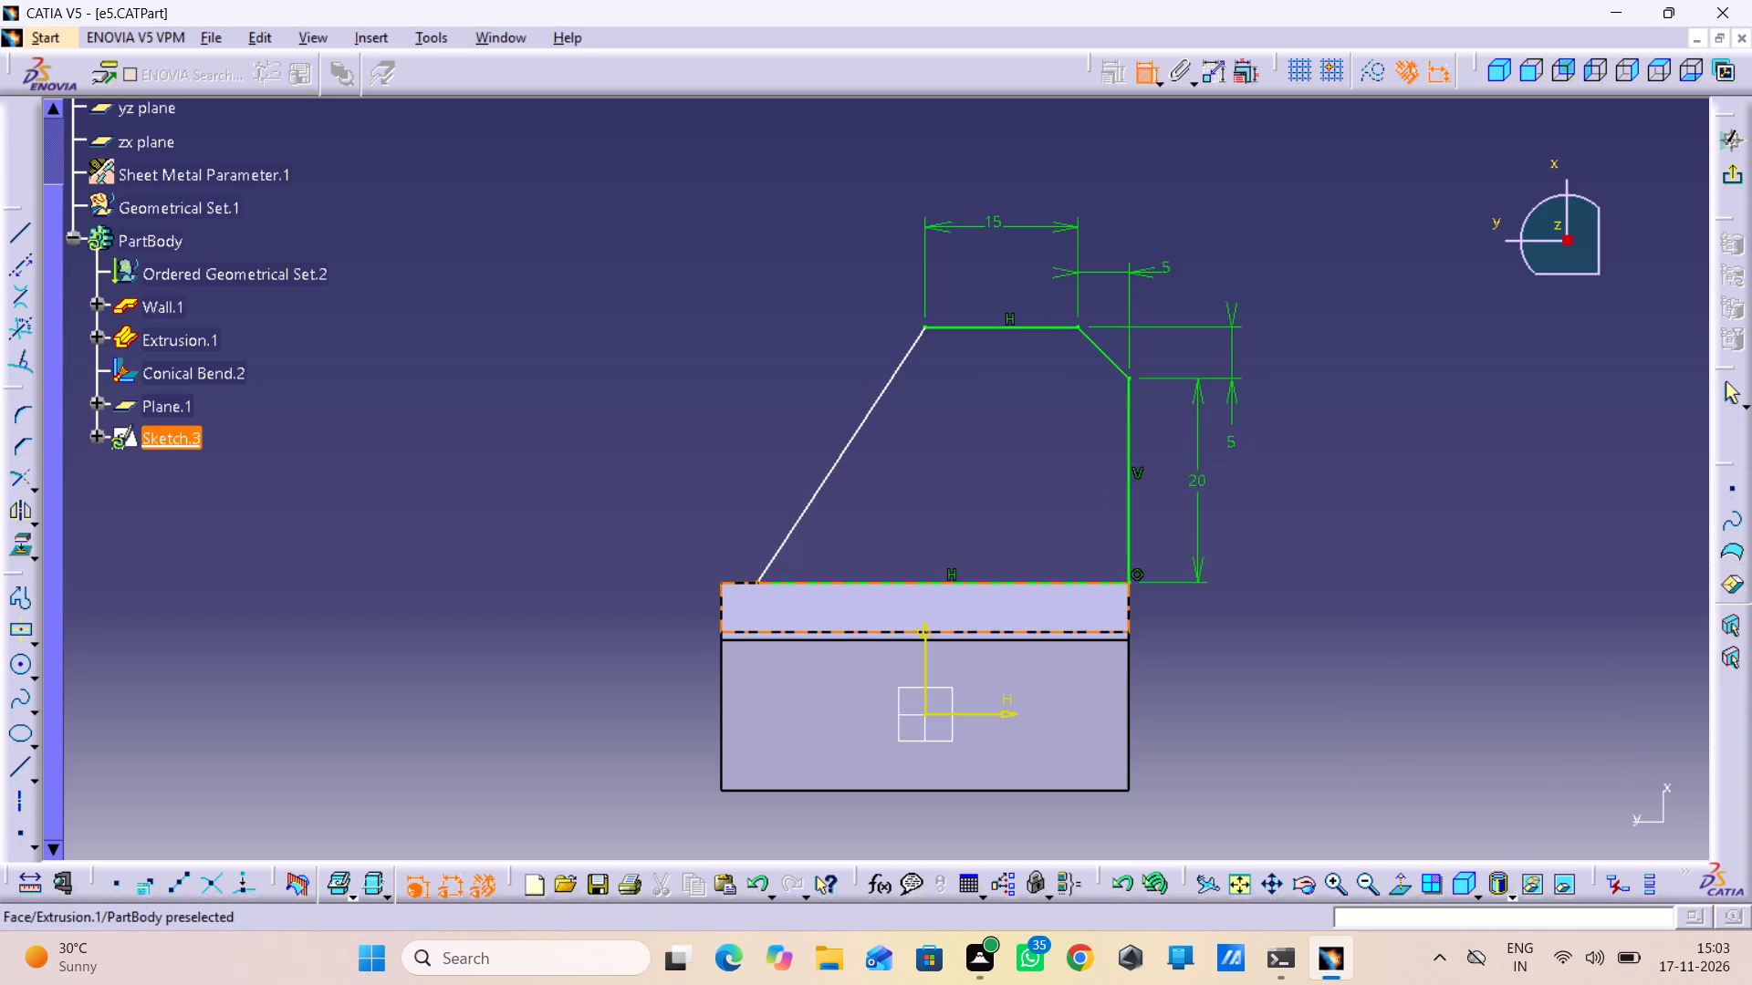
pyautogui.click(723, 581)
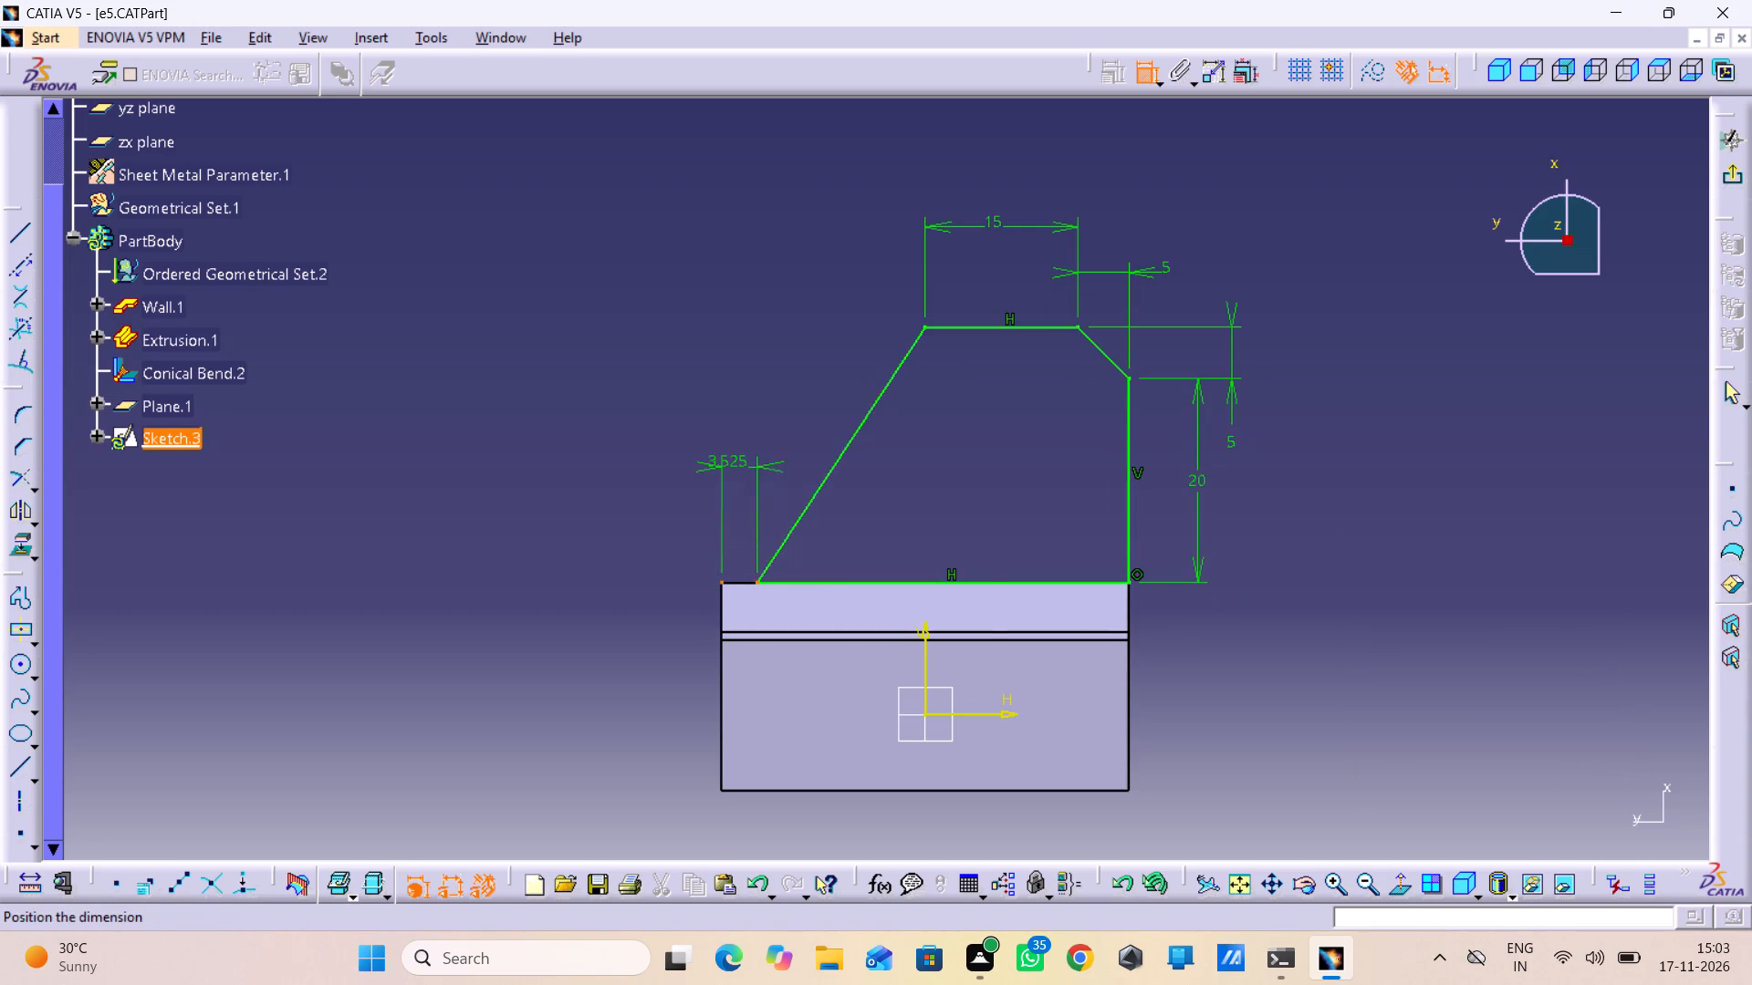
pyautogui.rightClick(727, 464)
pyautogui.click(809, 638)
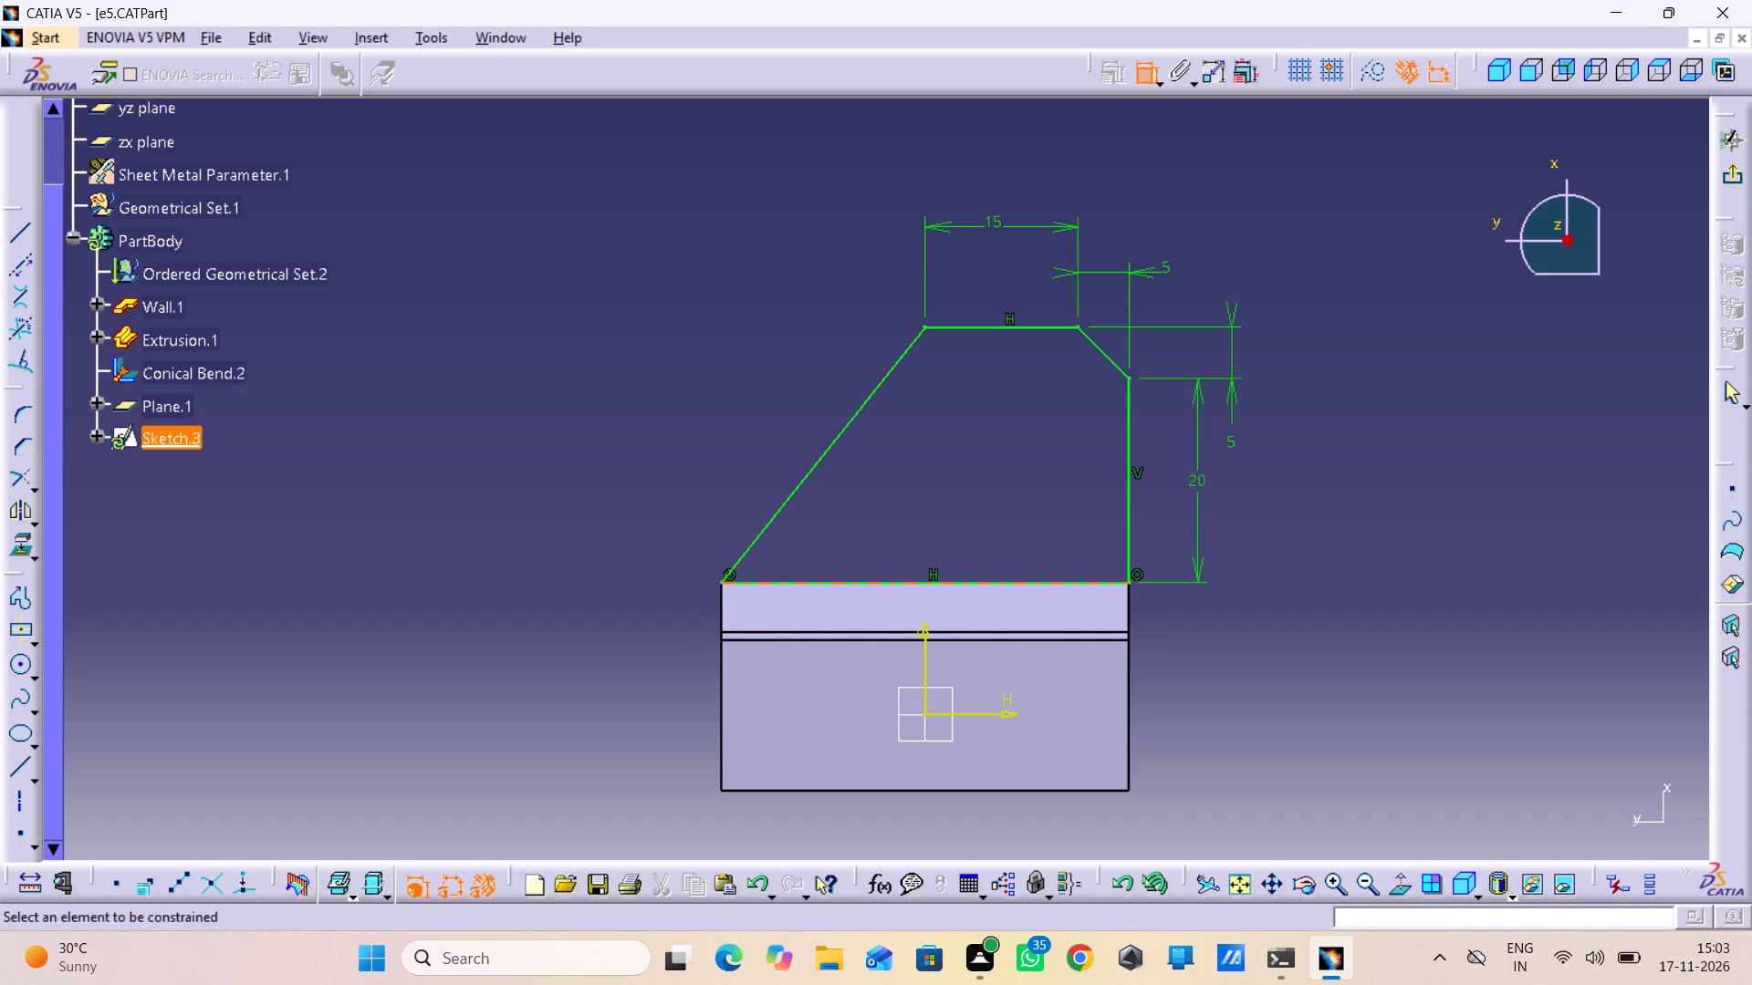
pyautogui.click(1736, 164)
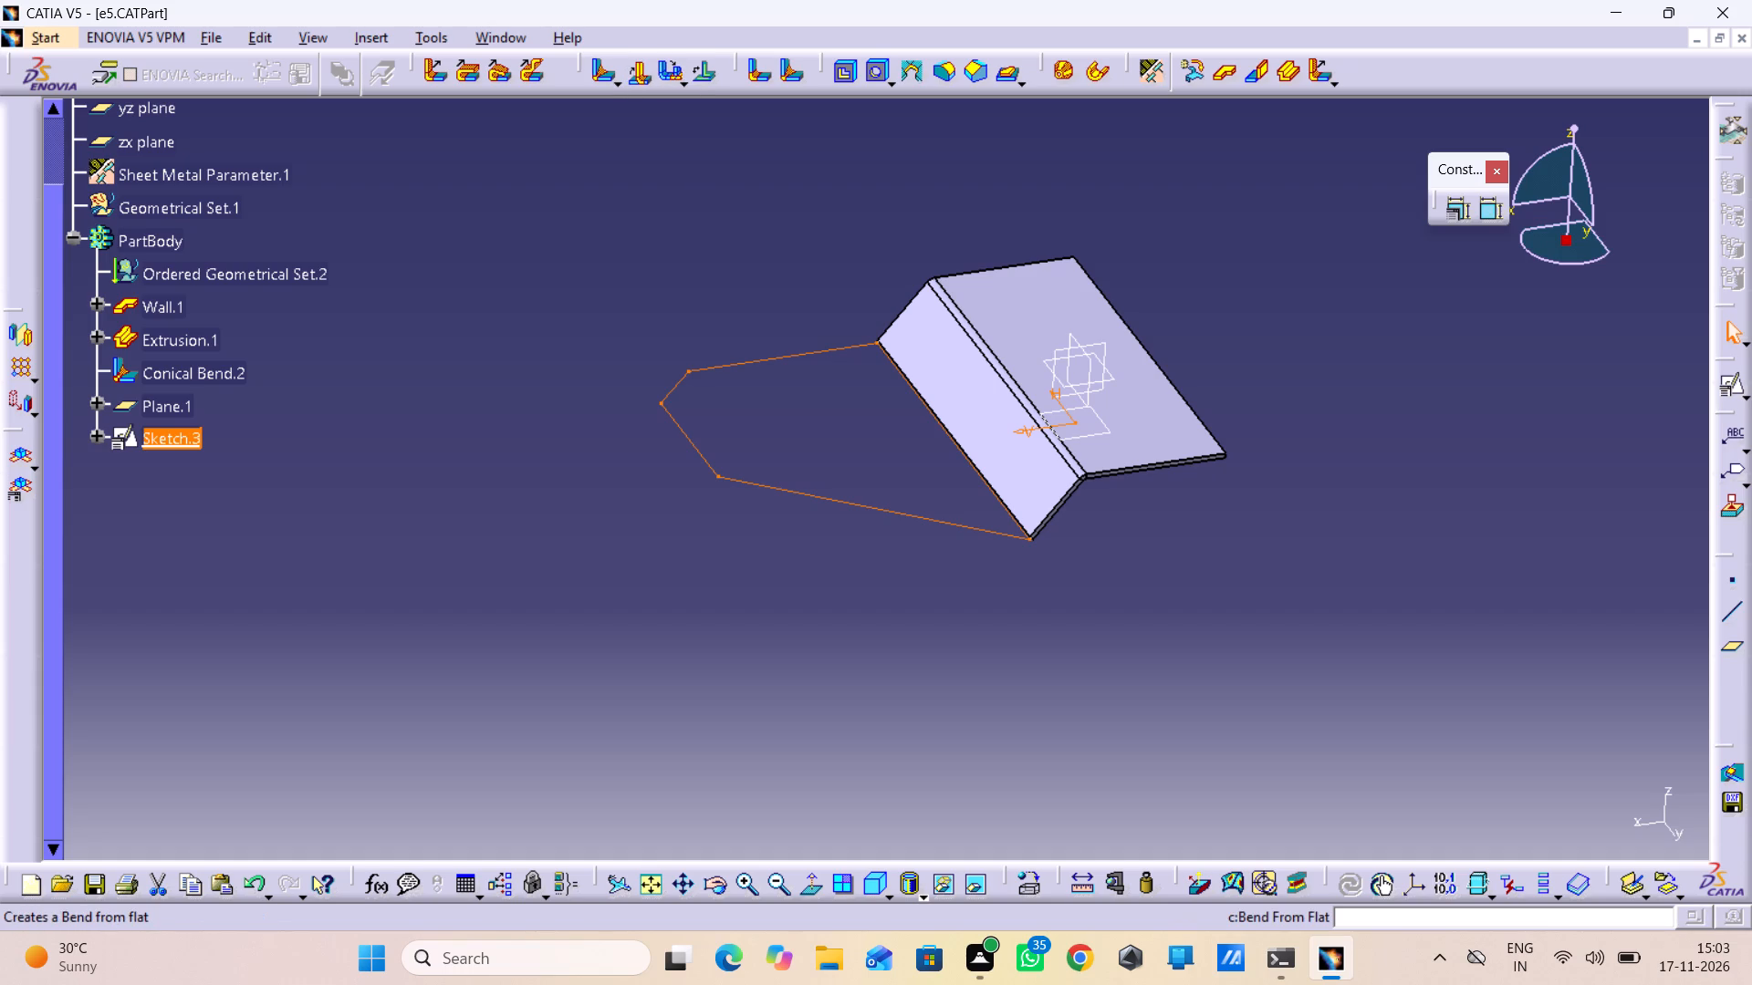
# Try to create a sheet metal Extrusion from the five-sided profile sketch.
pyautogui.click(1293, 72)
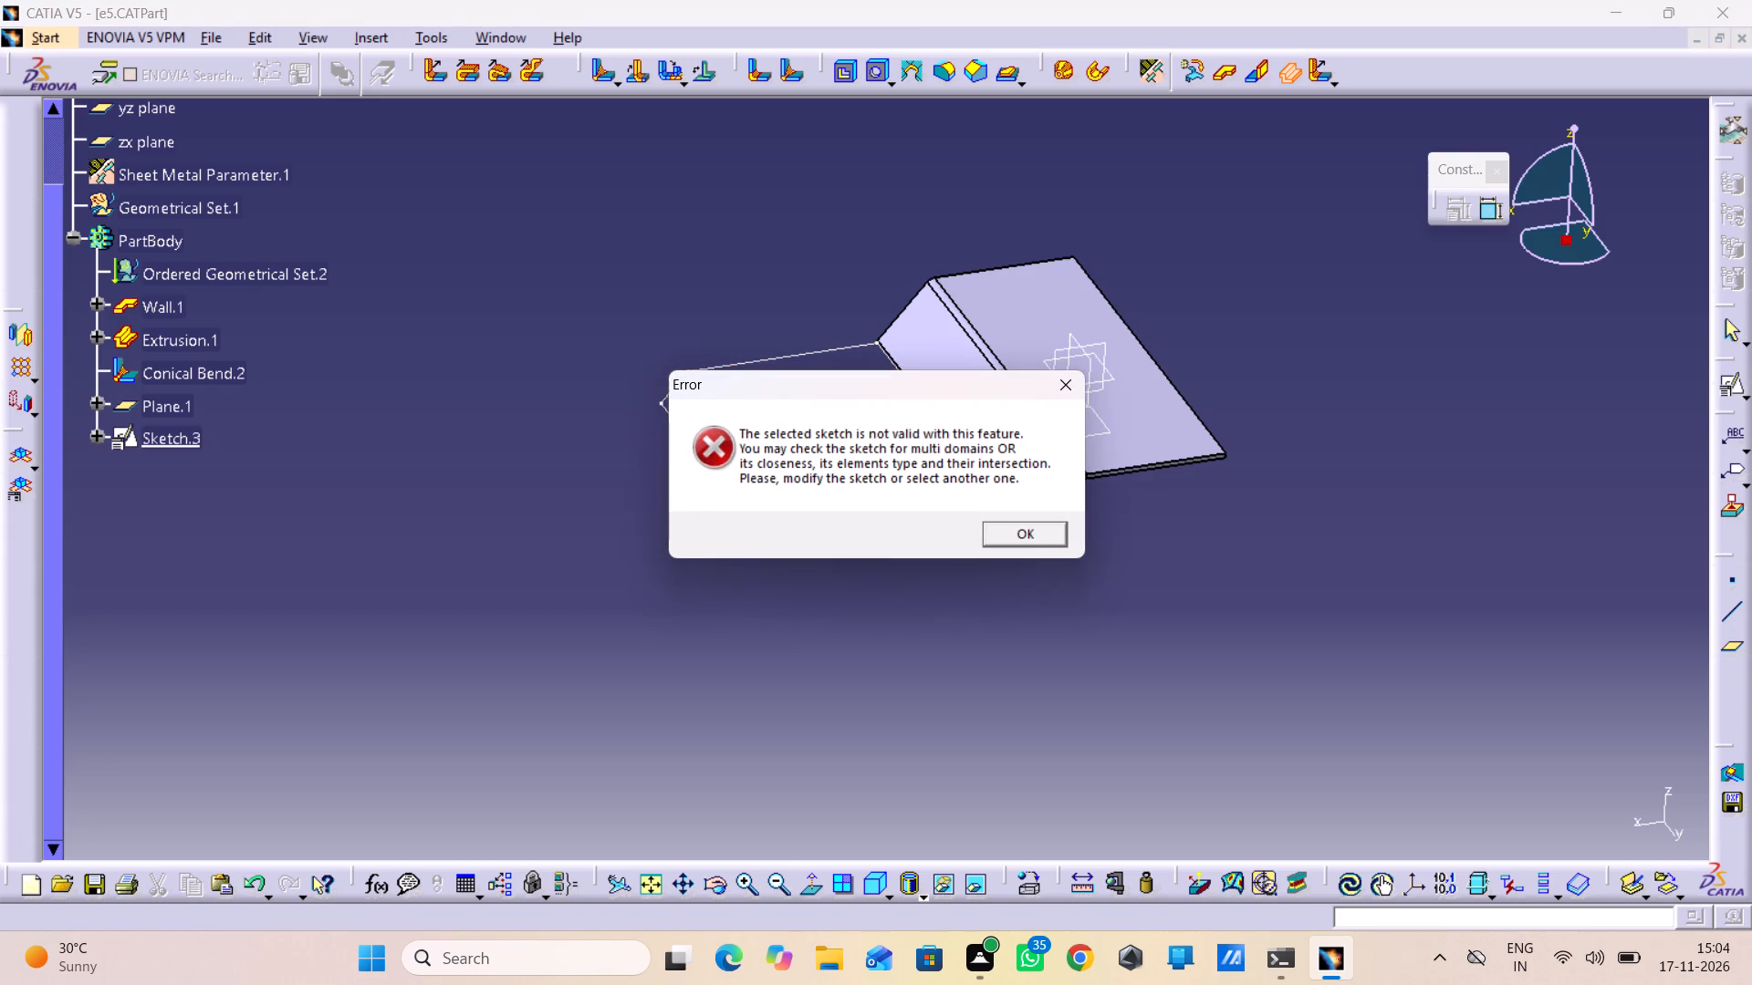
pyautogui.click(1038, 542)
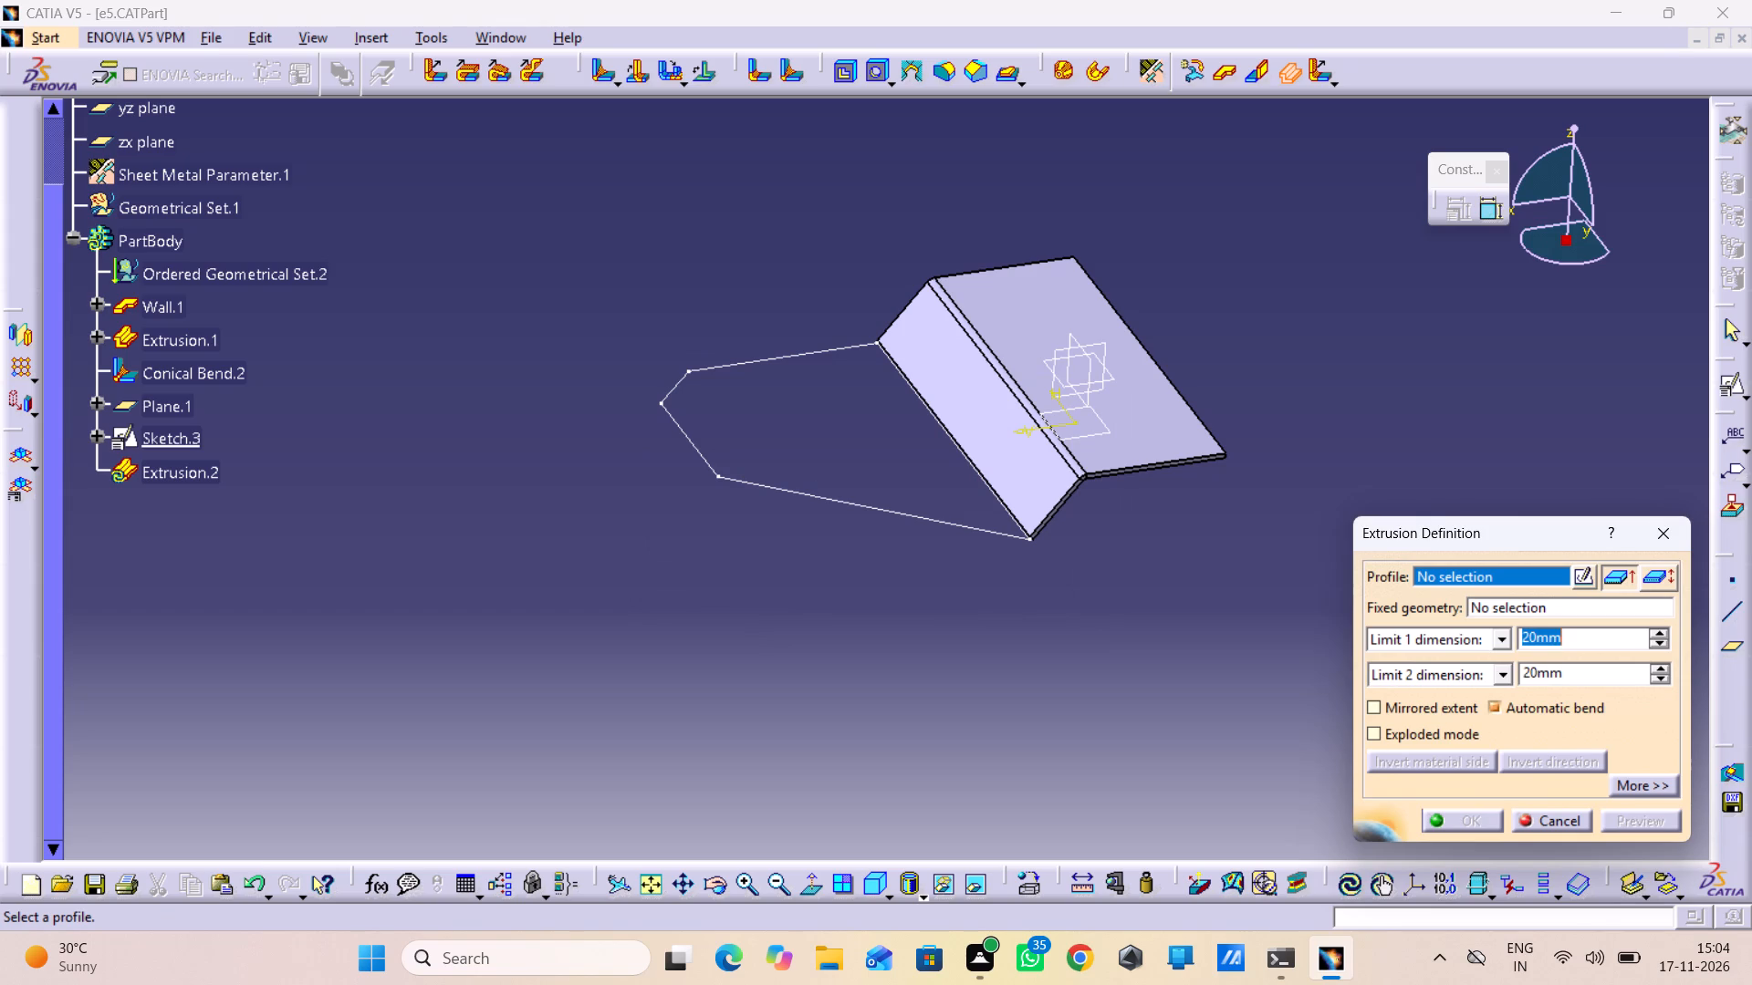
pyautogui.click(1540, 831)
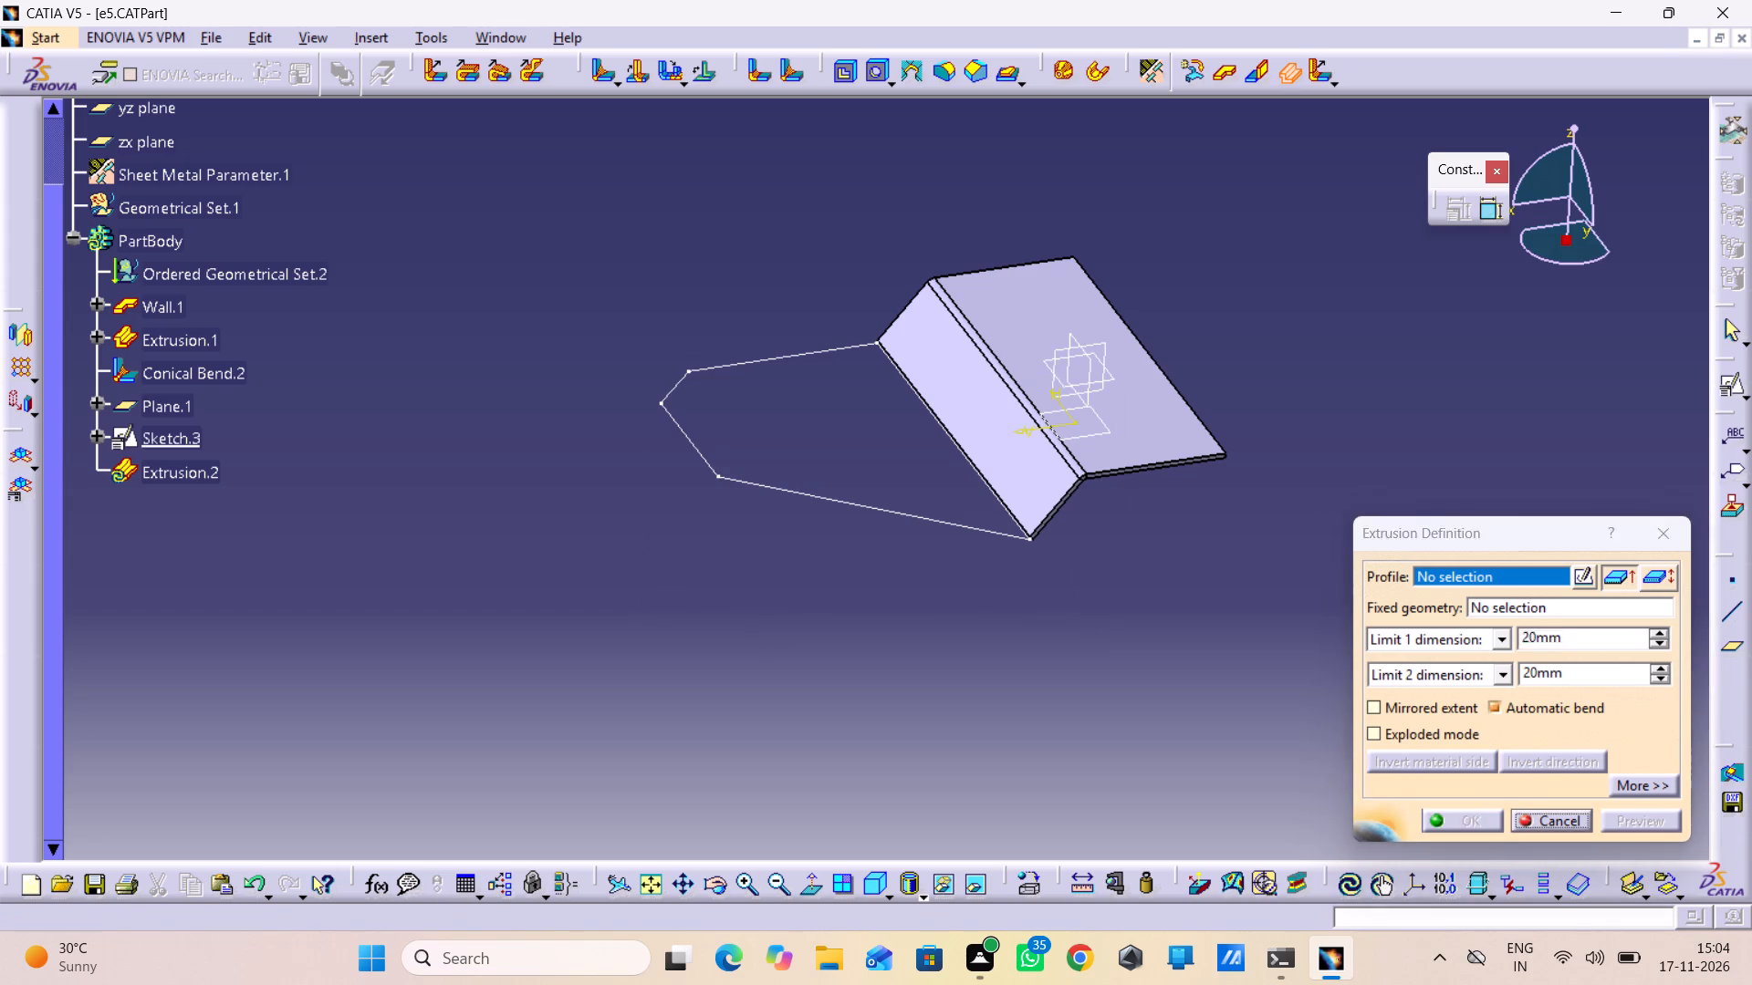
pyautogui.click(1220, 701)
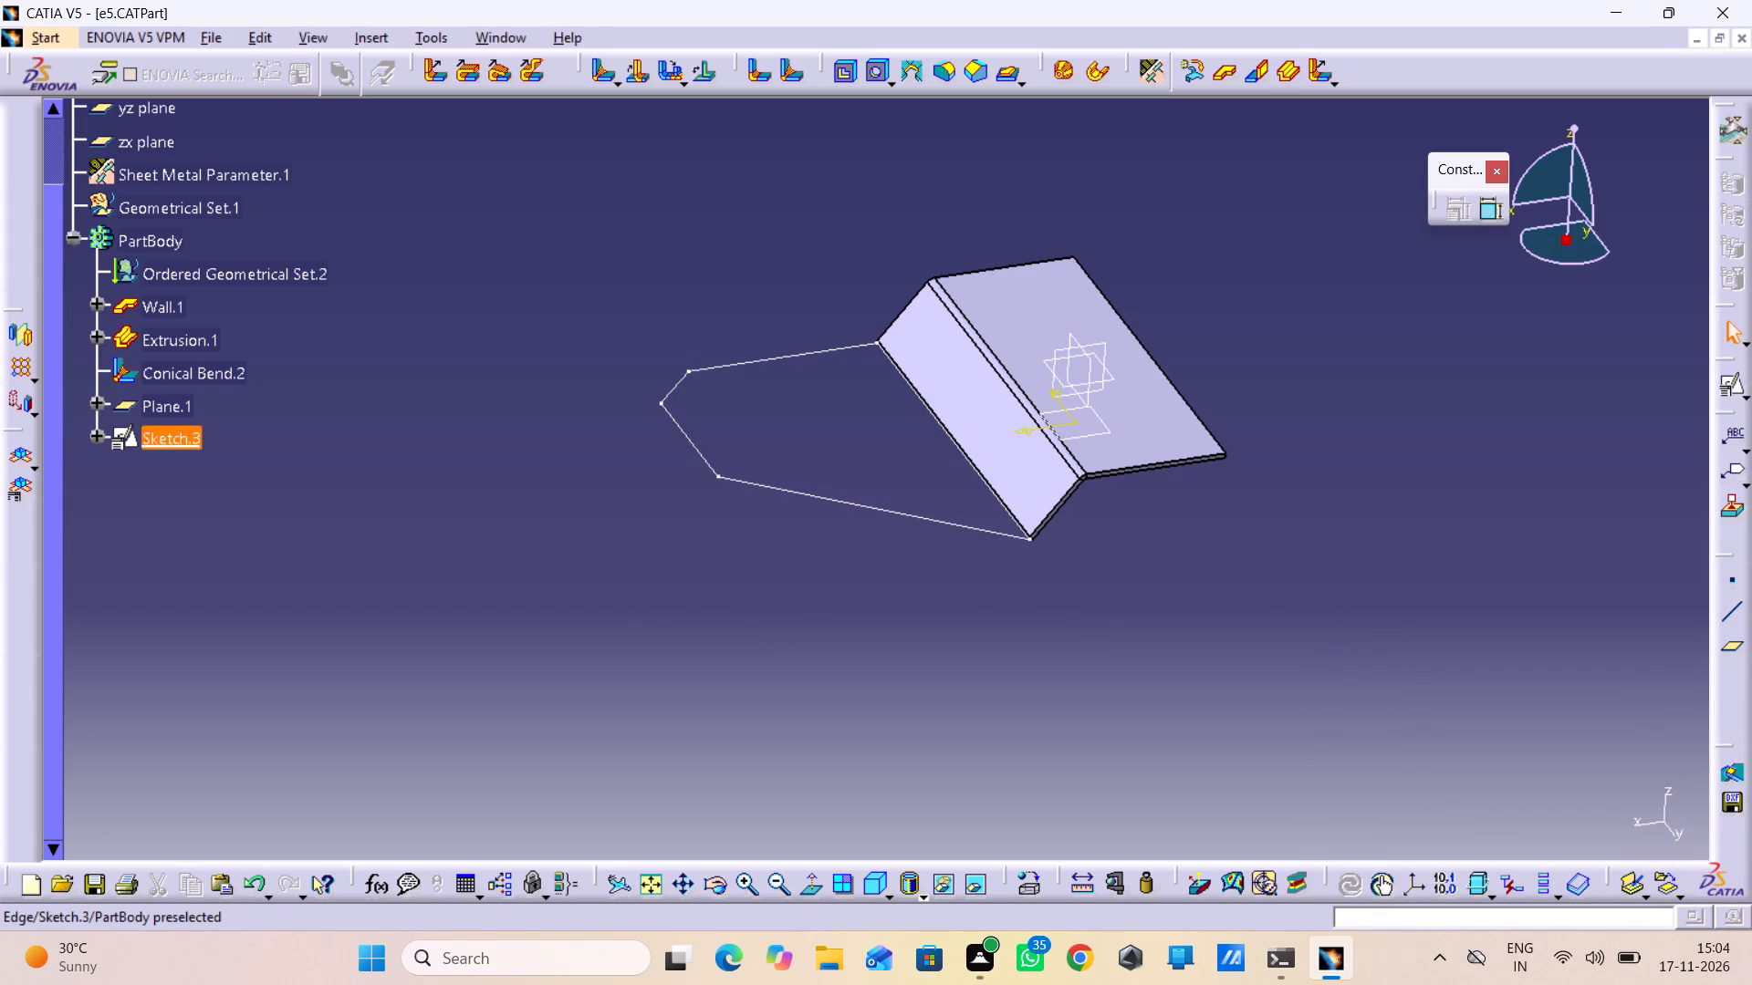
# Examine how the profile's base line and corner meet the free edge of the bent wall.
pyautogui.moveTo(1008, 549); pyautogui.dragTo(1034, 372, button='middle')
pyautogui.moveTo(1008, 549); pyautogui.dragTo(1024, 496, button='right')
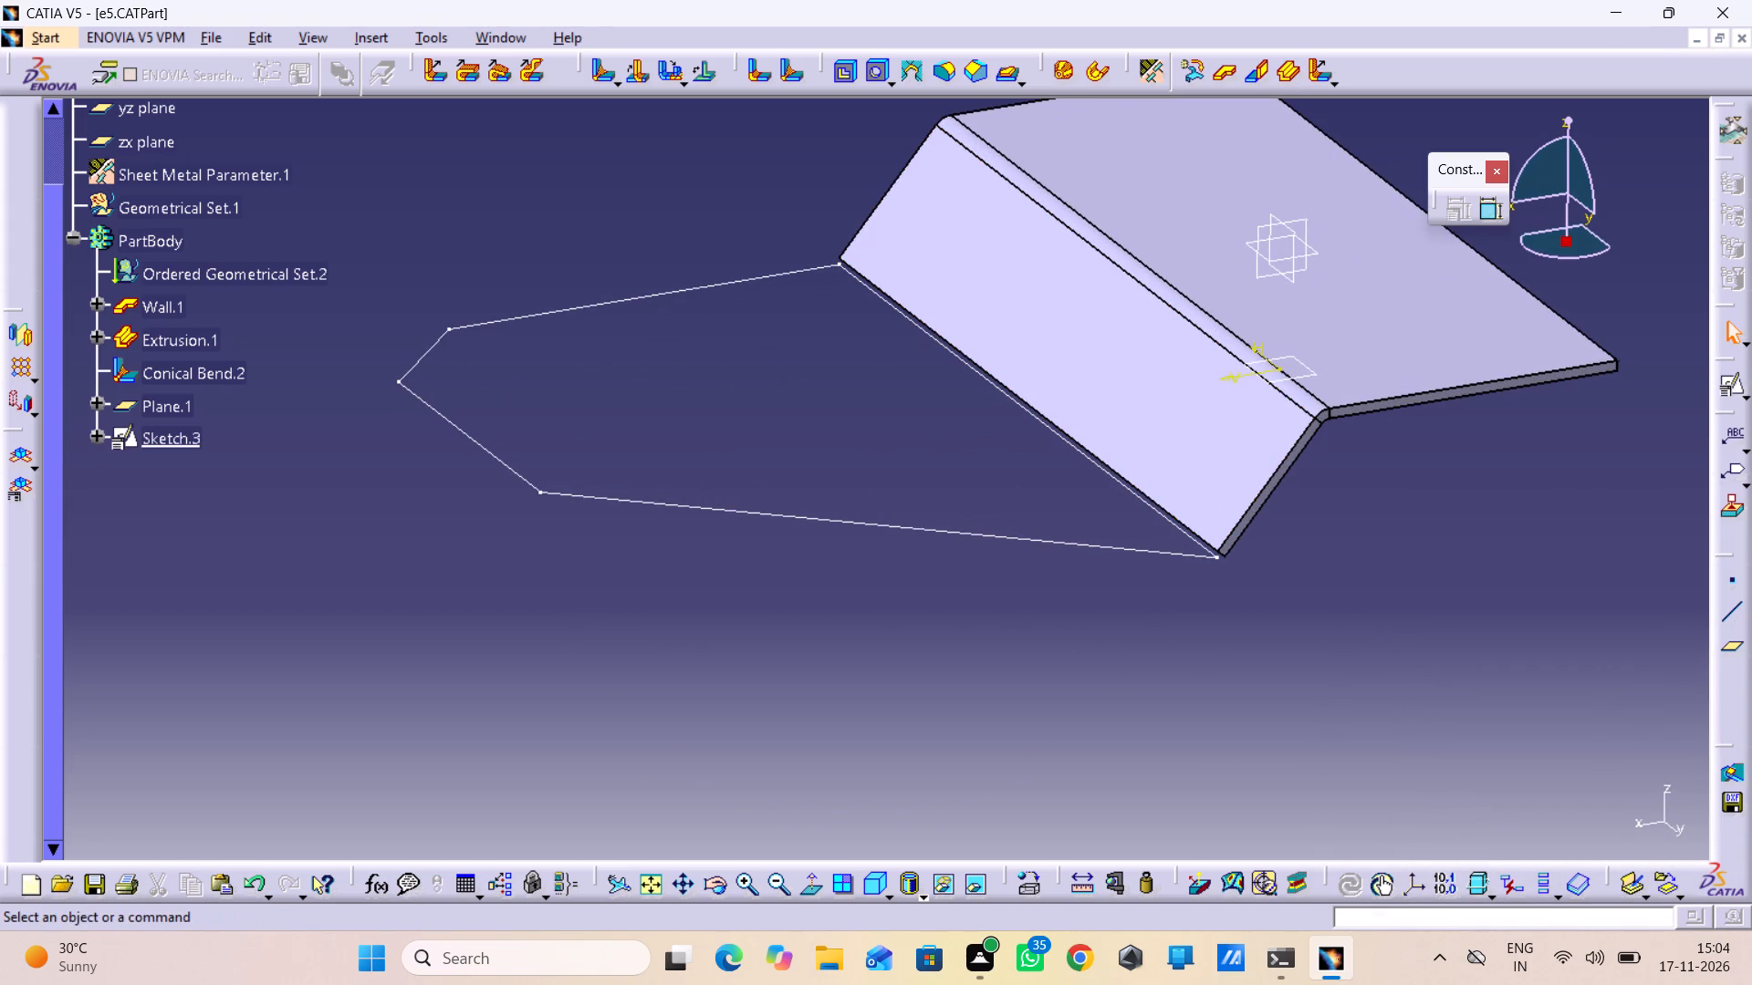
pyautogui.moveTo(1053, 618); pyautogui.dragTo(1002, 496, button='middle')
pyautogui.moveTo(1053, 618); pyautogui.dragTo(1038, 589, button='right')
pyautogui.moveTo(1048, 478); pyautogui.dragTo(822, 522, button='middle')
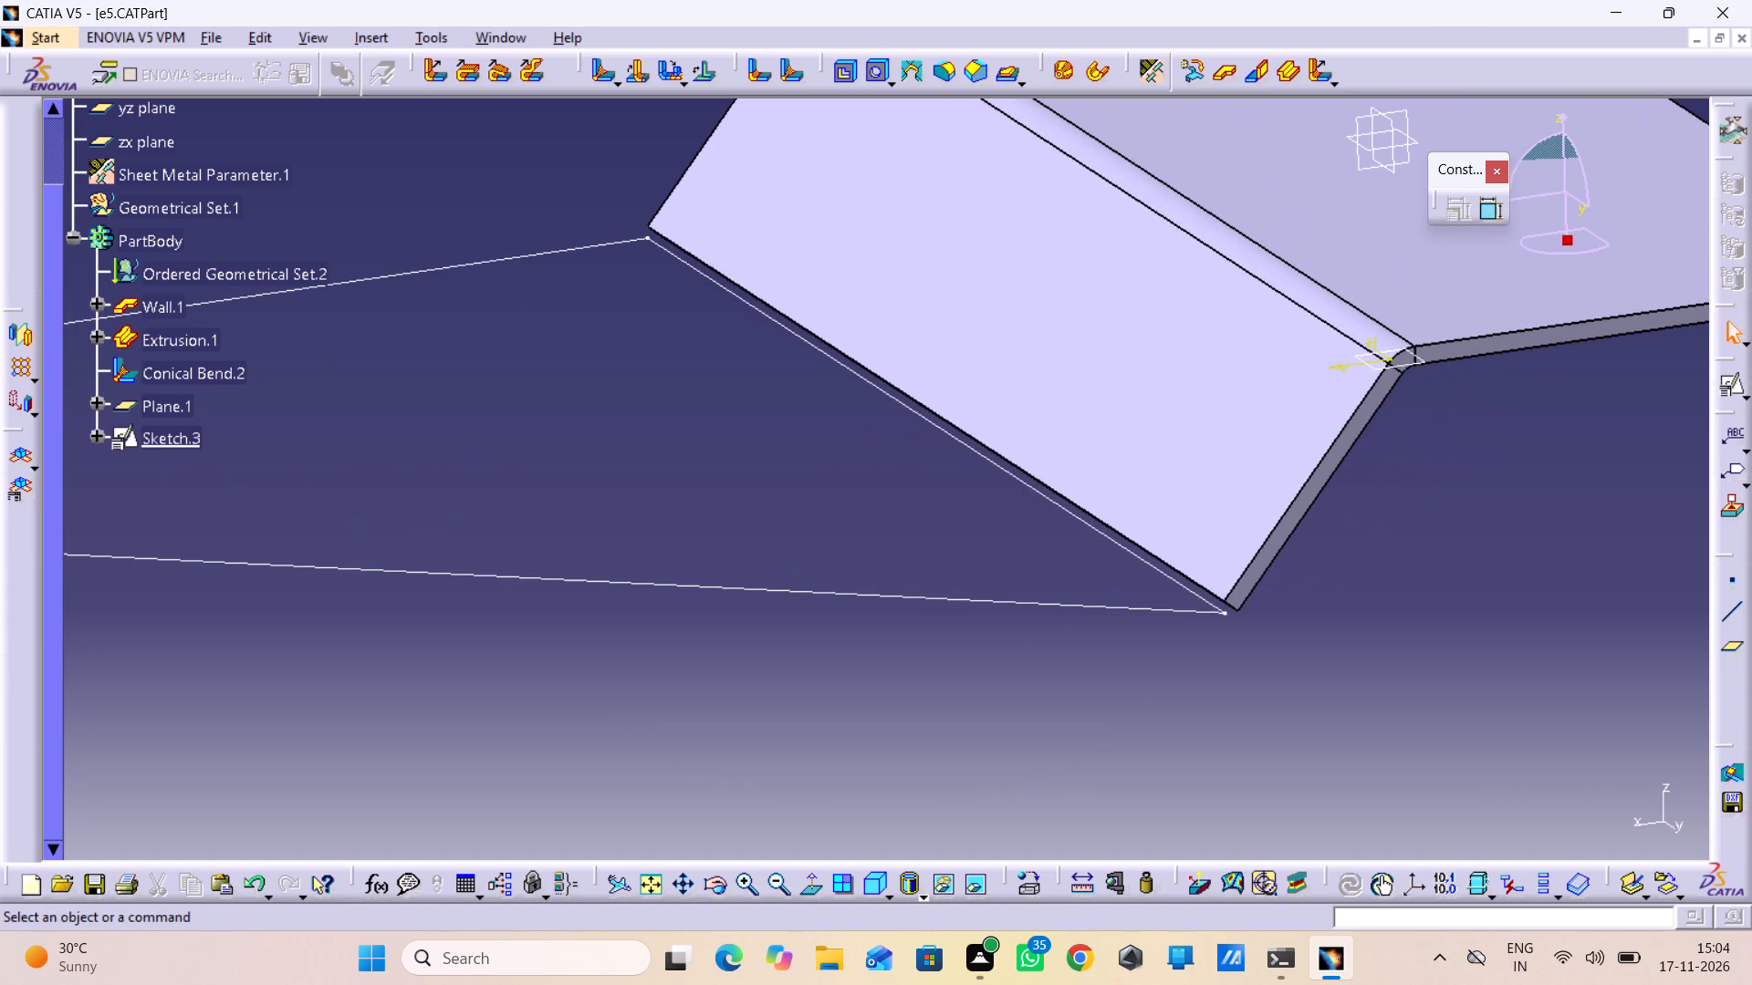
pyautogui.click(1223, 612)
pyautogui.click(1215, 599)
pyautogui.click(1312, 624)
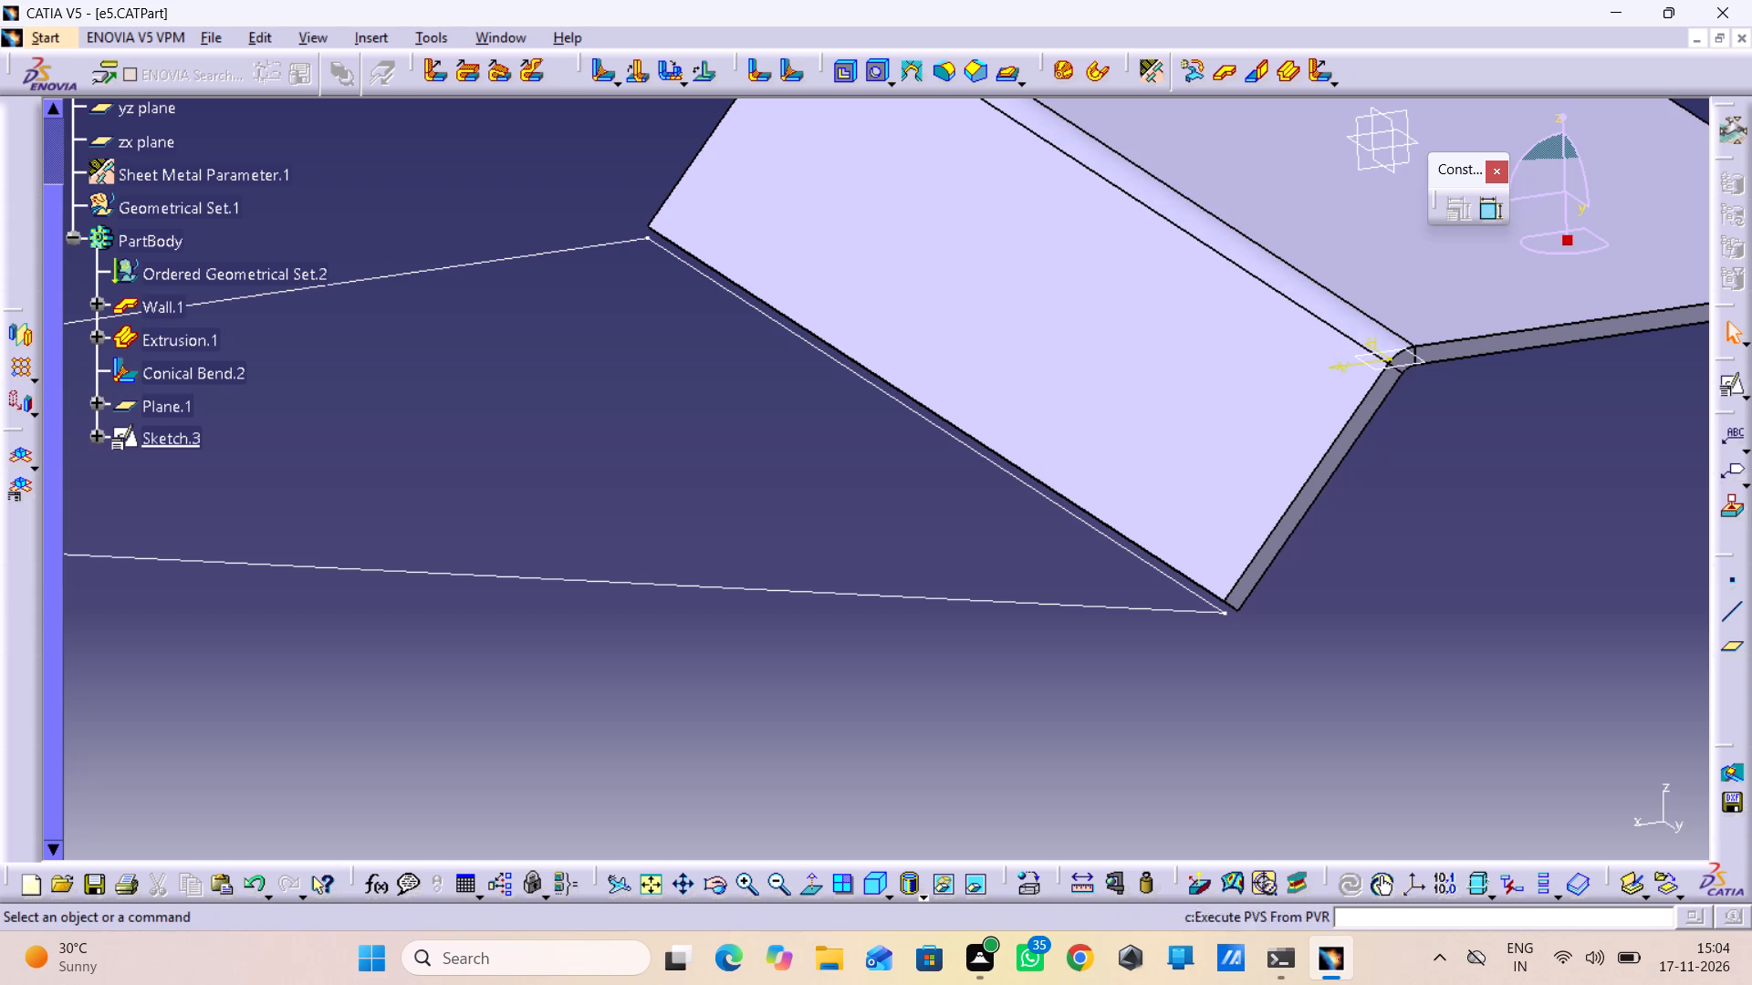
# Reopen the five-sided profile sketch and examine how the slanted side's corner meets the end of the bent wall's free edge.
pyautogui.doubleClick(182, 437)
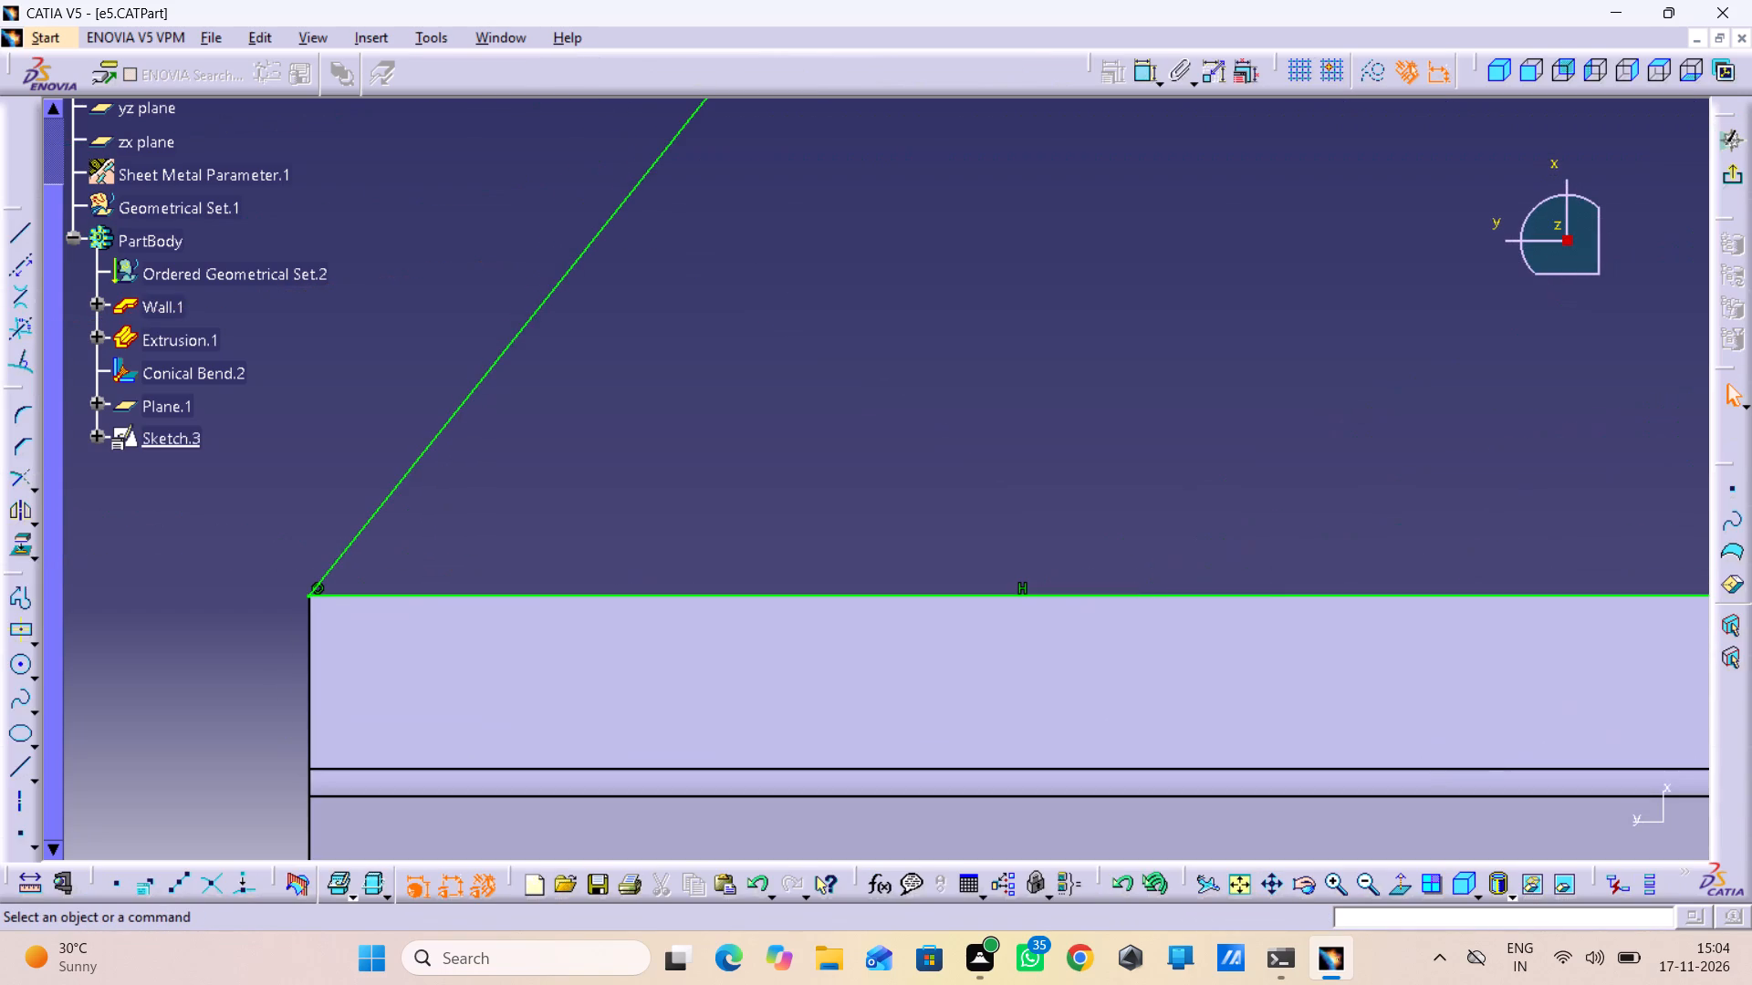
pyautogui.moveTo(208, 628); pyautogui.dragTo(1084, 776, button='middle')
pyautogui.moveTo(208, 628); pyautogui.dragTo(1084, 776, button='right')
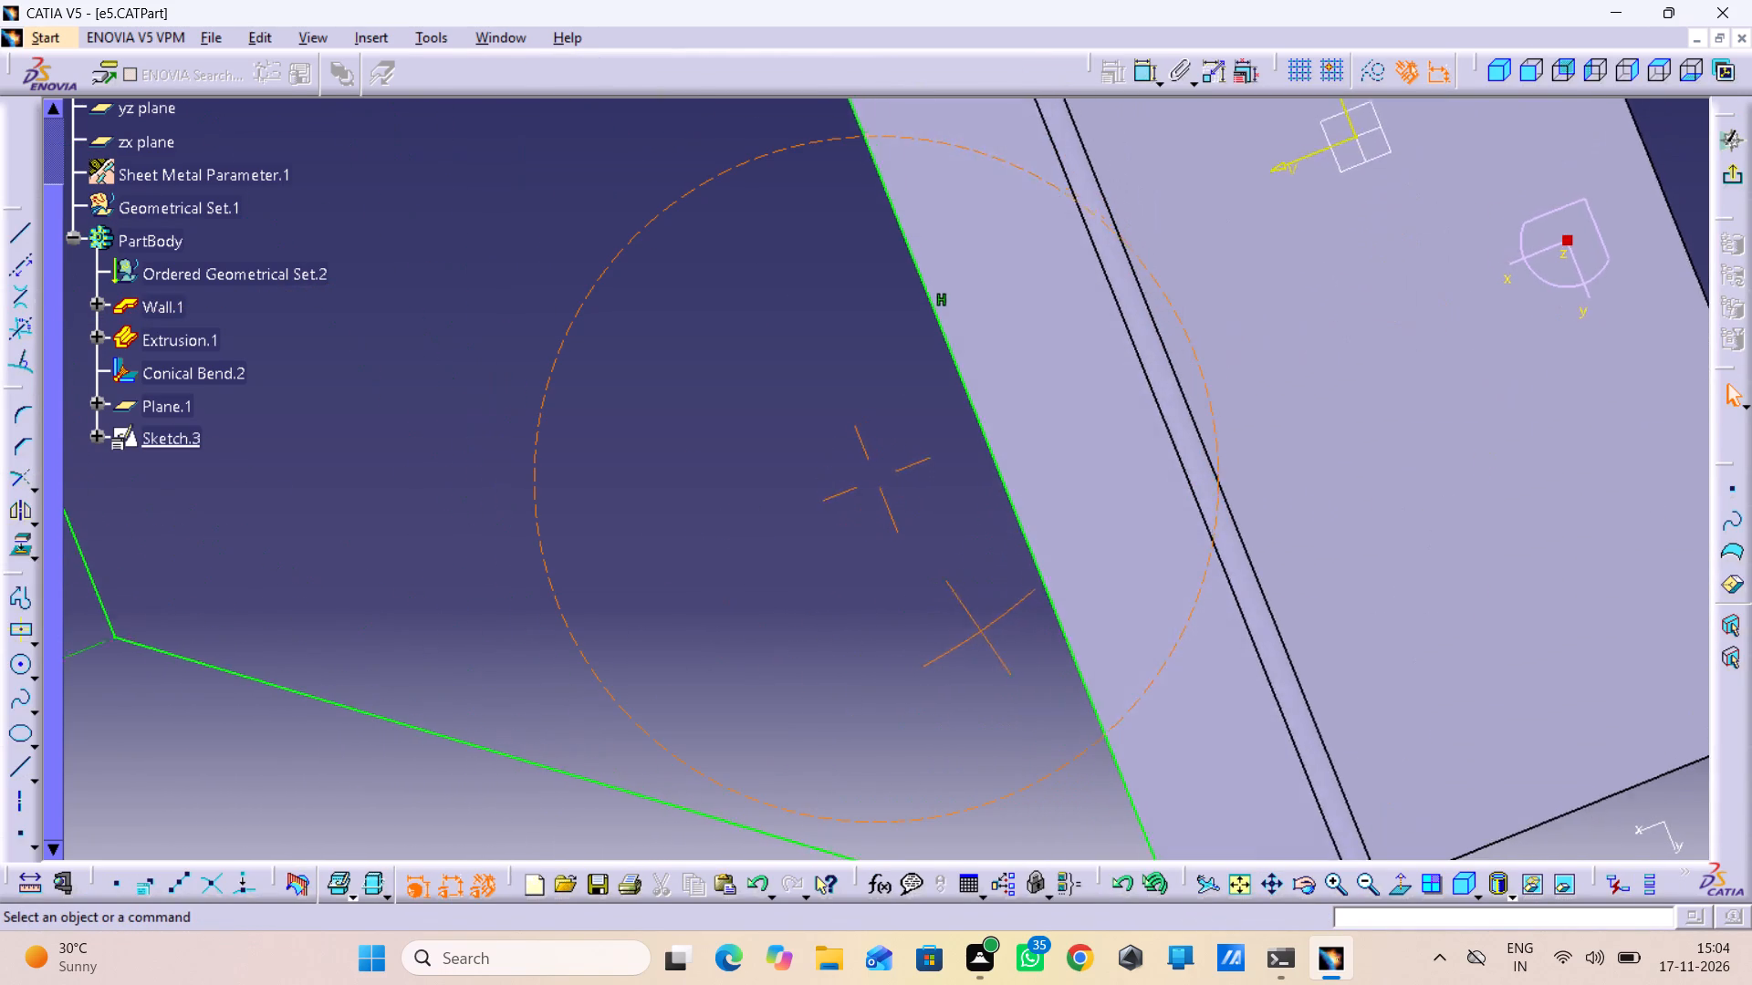
pyautogui.moveTo(1084, 776); pyautogui.dragTo(1084, 775, button='right')
pyautogui.moveTo(1084, 776); pyautogui.dragTo(1083, 775, button='middle')
pyautogui.moveTo(1090, 771); pyautogui.dragTo(1001, 293, button='middle')
pyautogui.moveTo(1056, 528); pyautogui.dragTo(1010, 390, button='middle')
pyautogui.moveTo(1058, 529); pyautogui.dragTo(1010, 390, button='right')
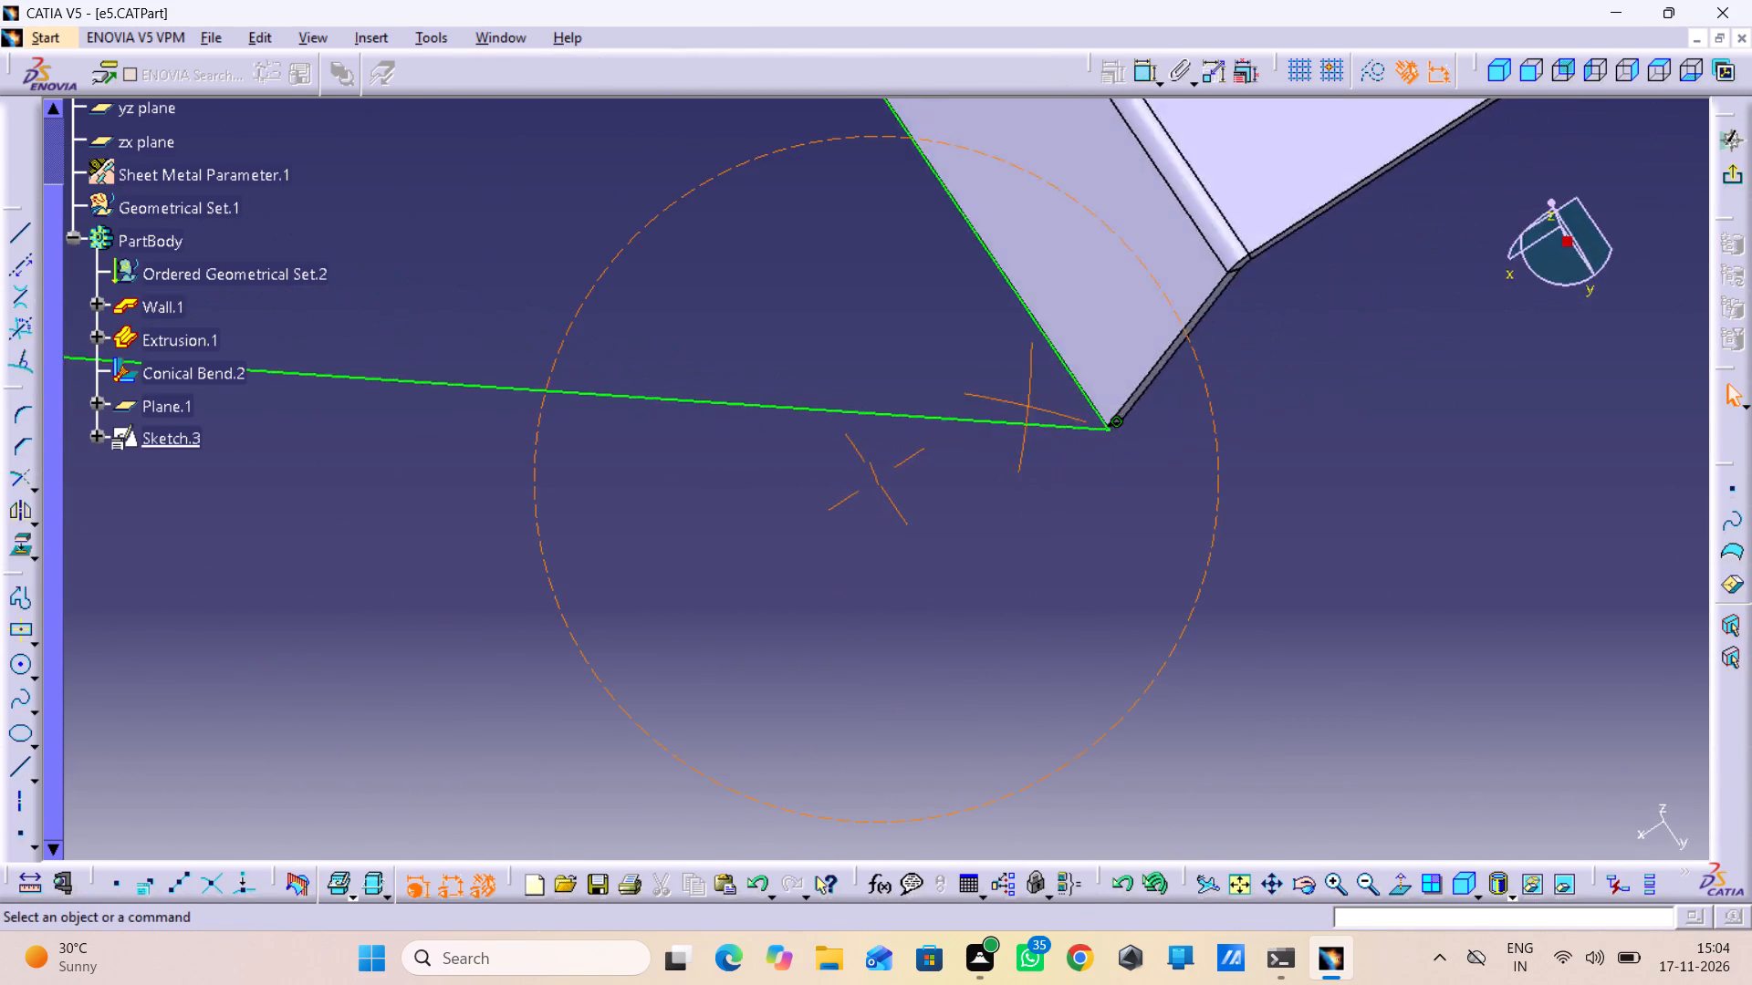
pyautogui.moveTo(1010, 390); pyautogui.dragTo(850, 356, button='middle')
pyautogui.moveTo(1010, 390); pyautogui.dragTo(850, 356, button='right')
pyautogui.moveTo(944, 225); pyautogui.dragTo(945, 223, button='middle')
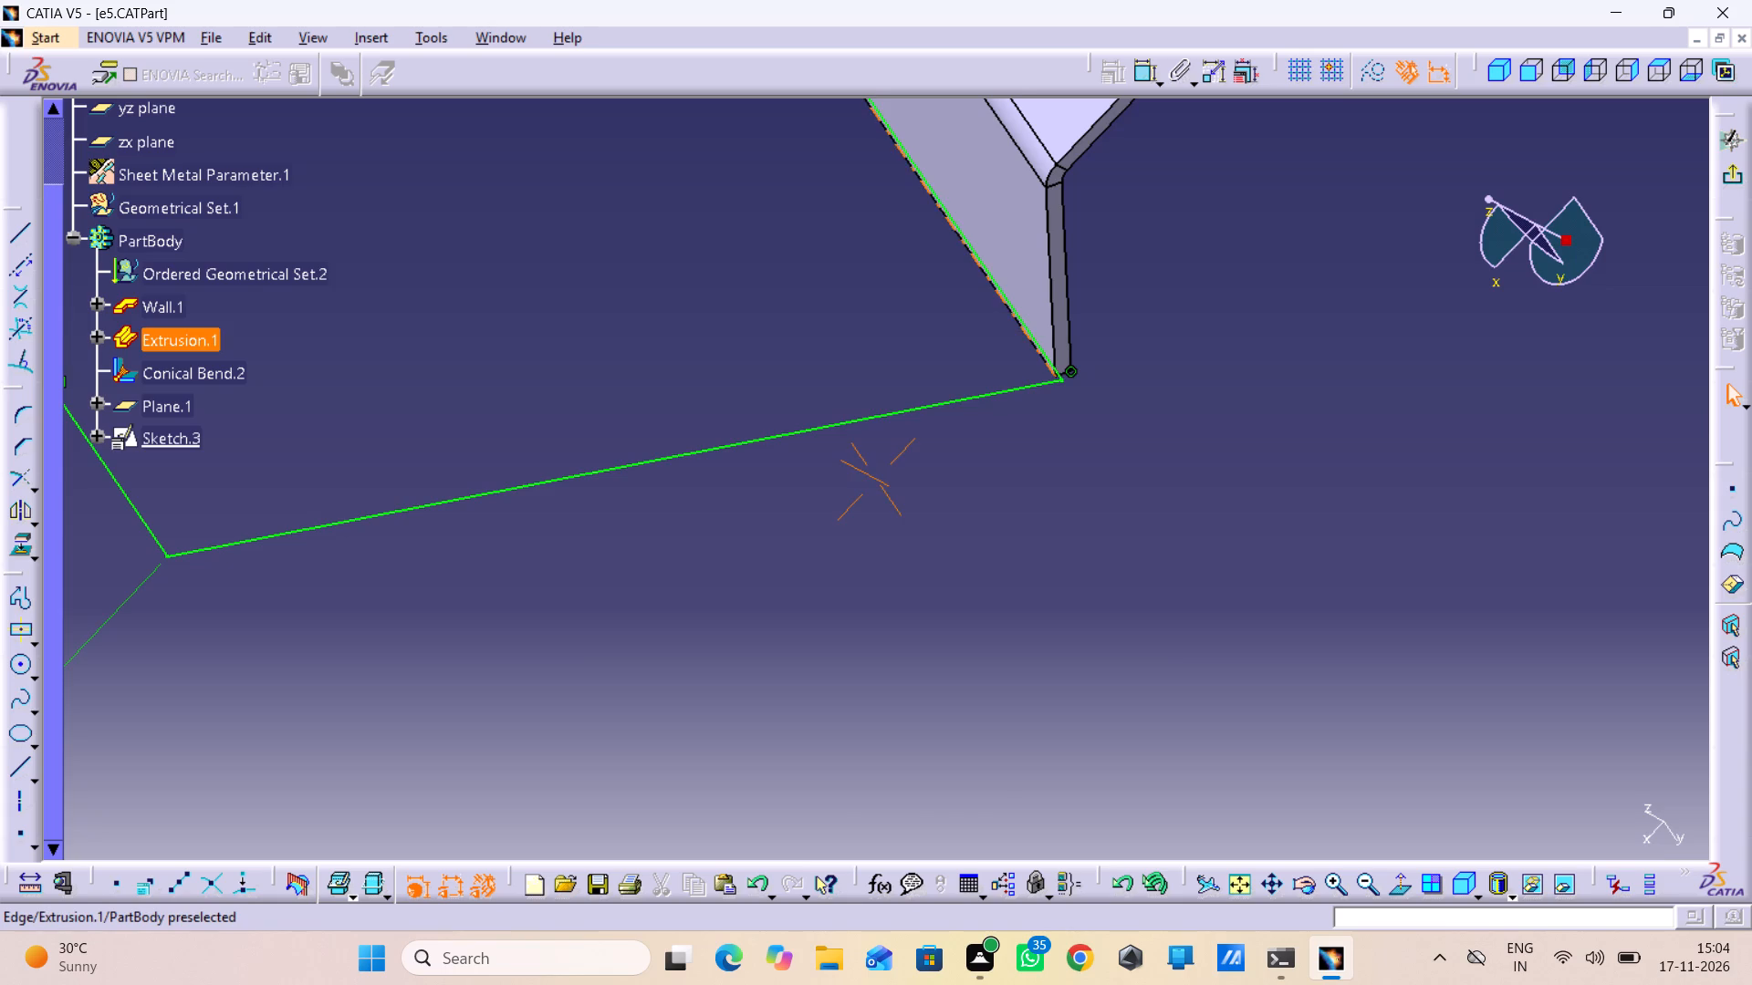
pyautogui.moveTo(945, 223); pyautogui.dragTo(874, 0, button='middle')
pyautogui.moveTo(949, 219); pyautogui.dragTo(954, 199, button='right')
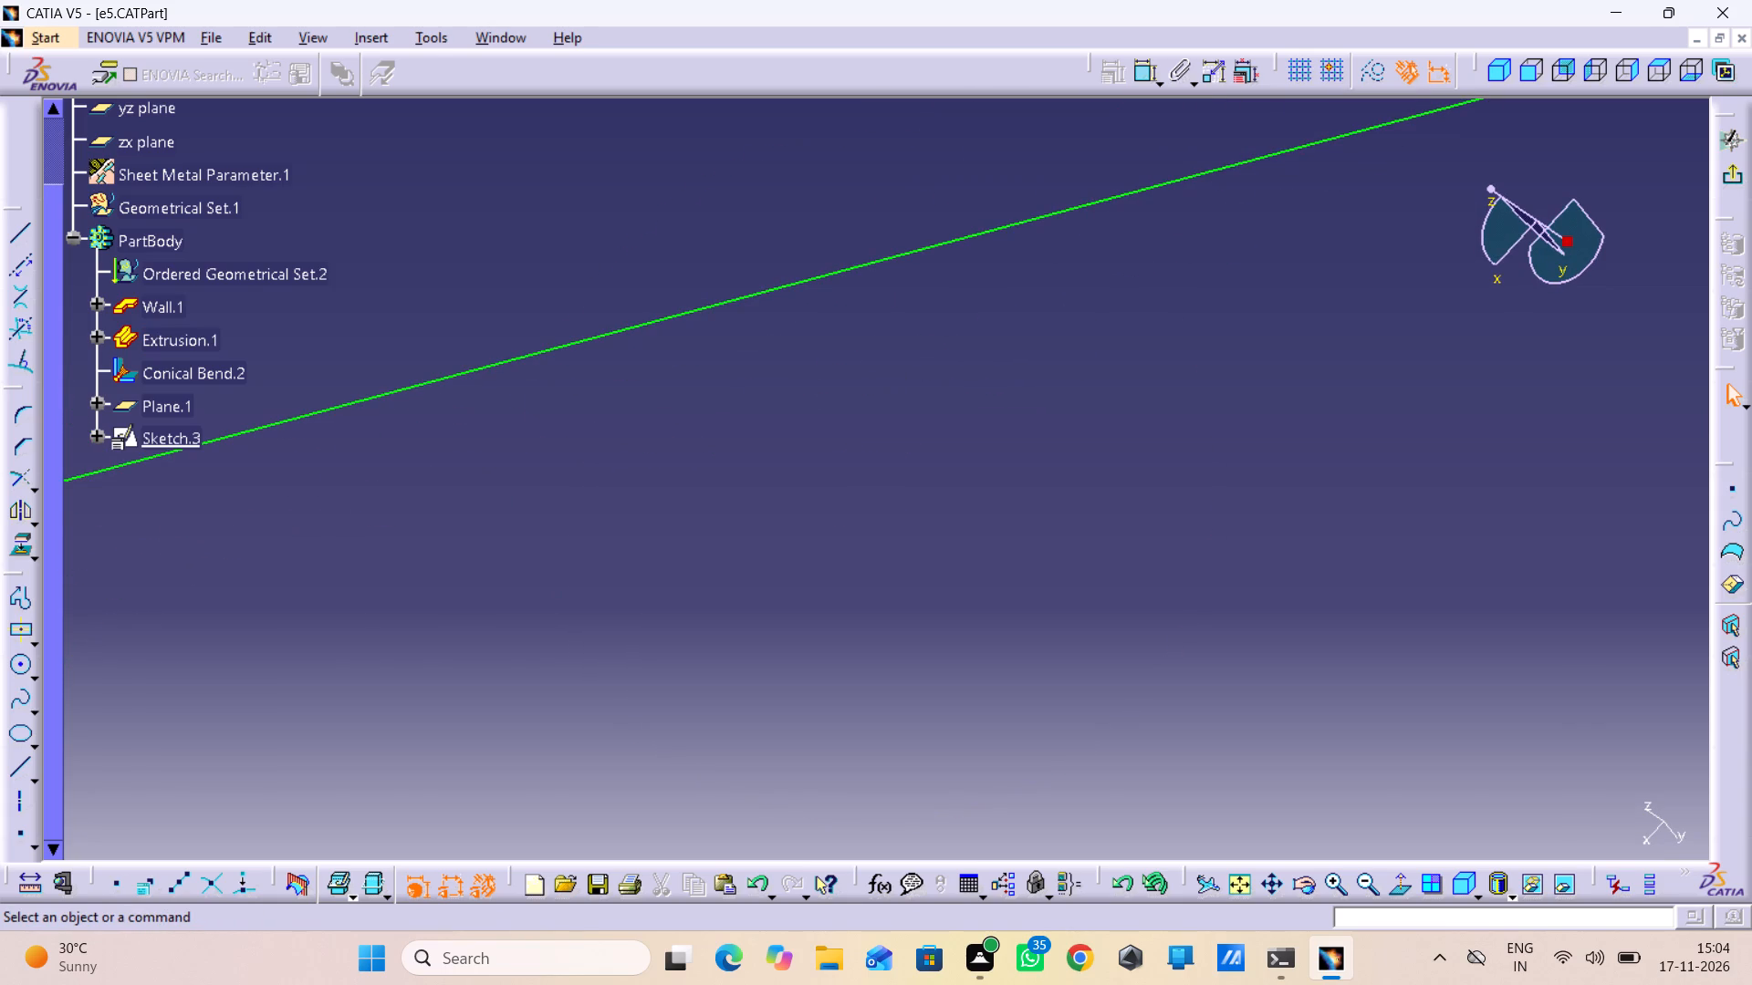
pyautogui.moveTo(1077, 264); pyautogui.dragTo(1225, 697, button='middle')
pyautogui.rightClick(1077, 264)
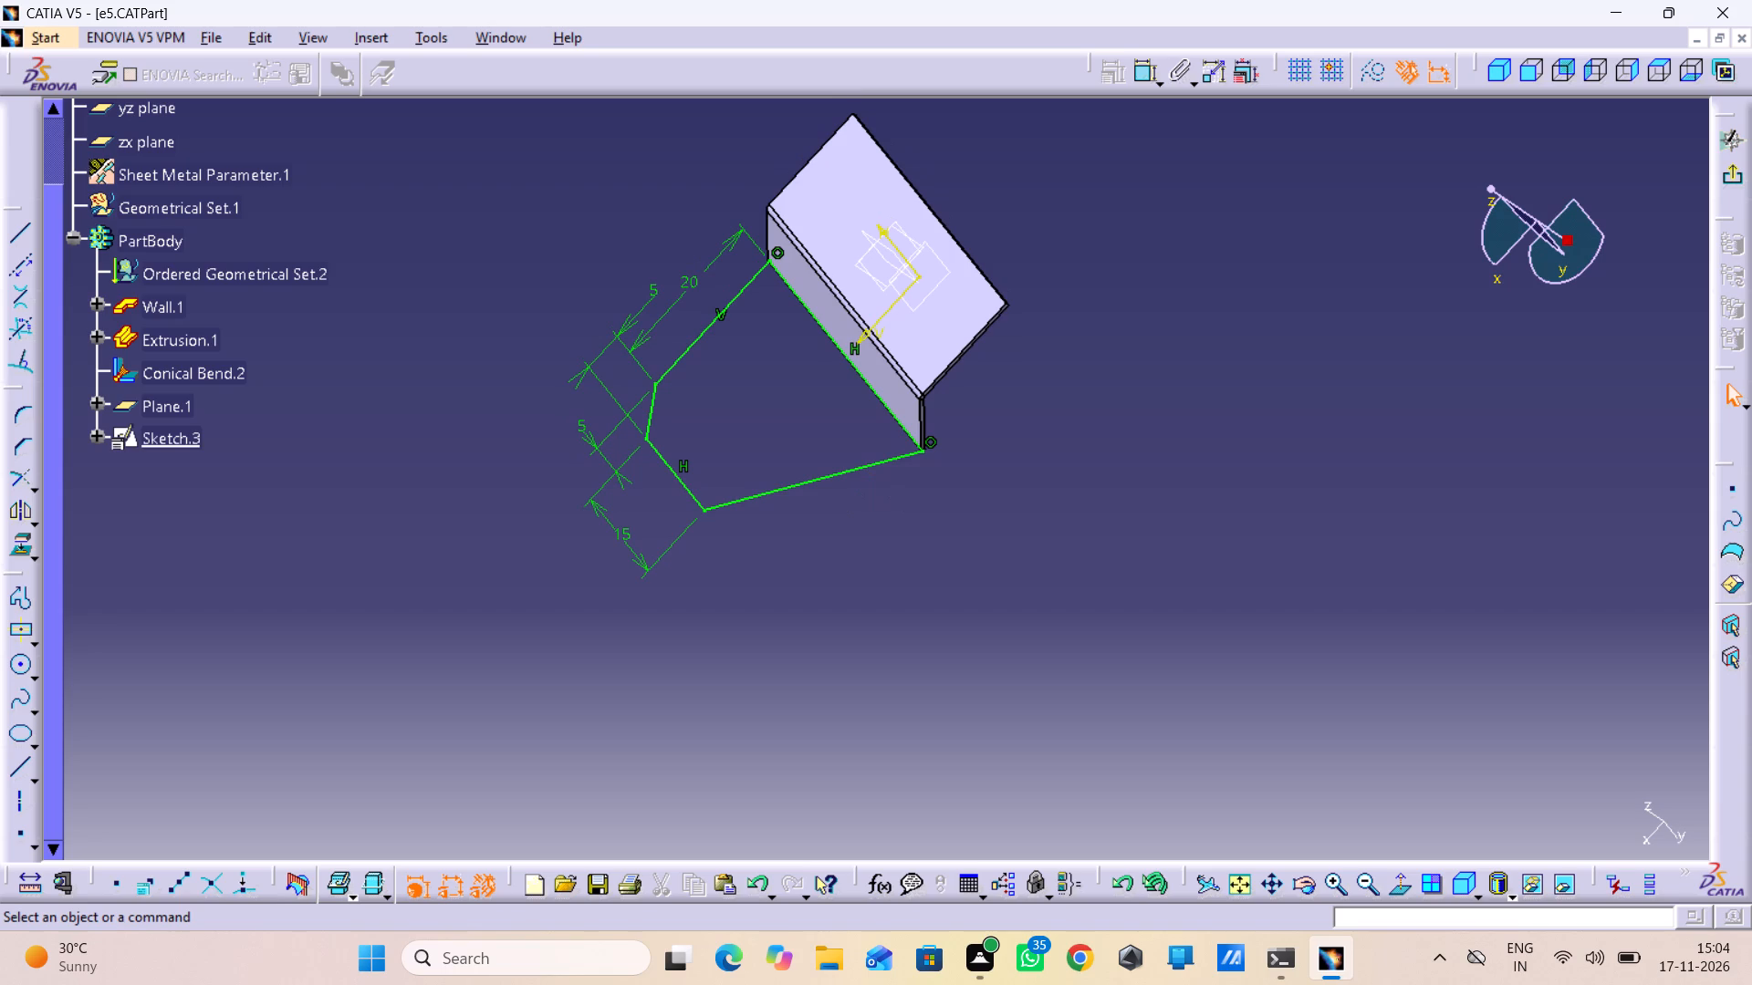
pyautogui.scroll(2, 1411, 984)
pyautogui.moveTo(853, 528); pyautogui.dragTo(735, 240, button='middle')
pyautogui.rightClick(853, 528)
pyautogui.moveTo(743, 239); pyautogui.dragTo(675, 31, button='middle')
pyautogui.moveTo(743, 239); pyautogui.dragTo(743, 208, button='right')
pyautogui.moveTo(705, 82); pyautogui.dragTo(0, 945, button='middle')
pyautogui.moveTo(1077, 231); pyautogui.dragTo(1072, 401, button='middle')
pyautogui.rightClick(1077, 231)
pyautogui.moveTo(1090, 384); pyautogui.dragTo(847, 660, button='middle')
pyautogui.moveTo(822, 621); pyautogui.dragTo(812, 507, button='middle')
pyautogui.rightClick(822, 621)
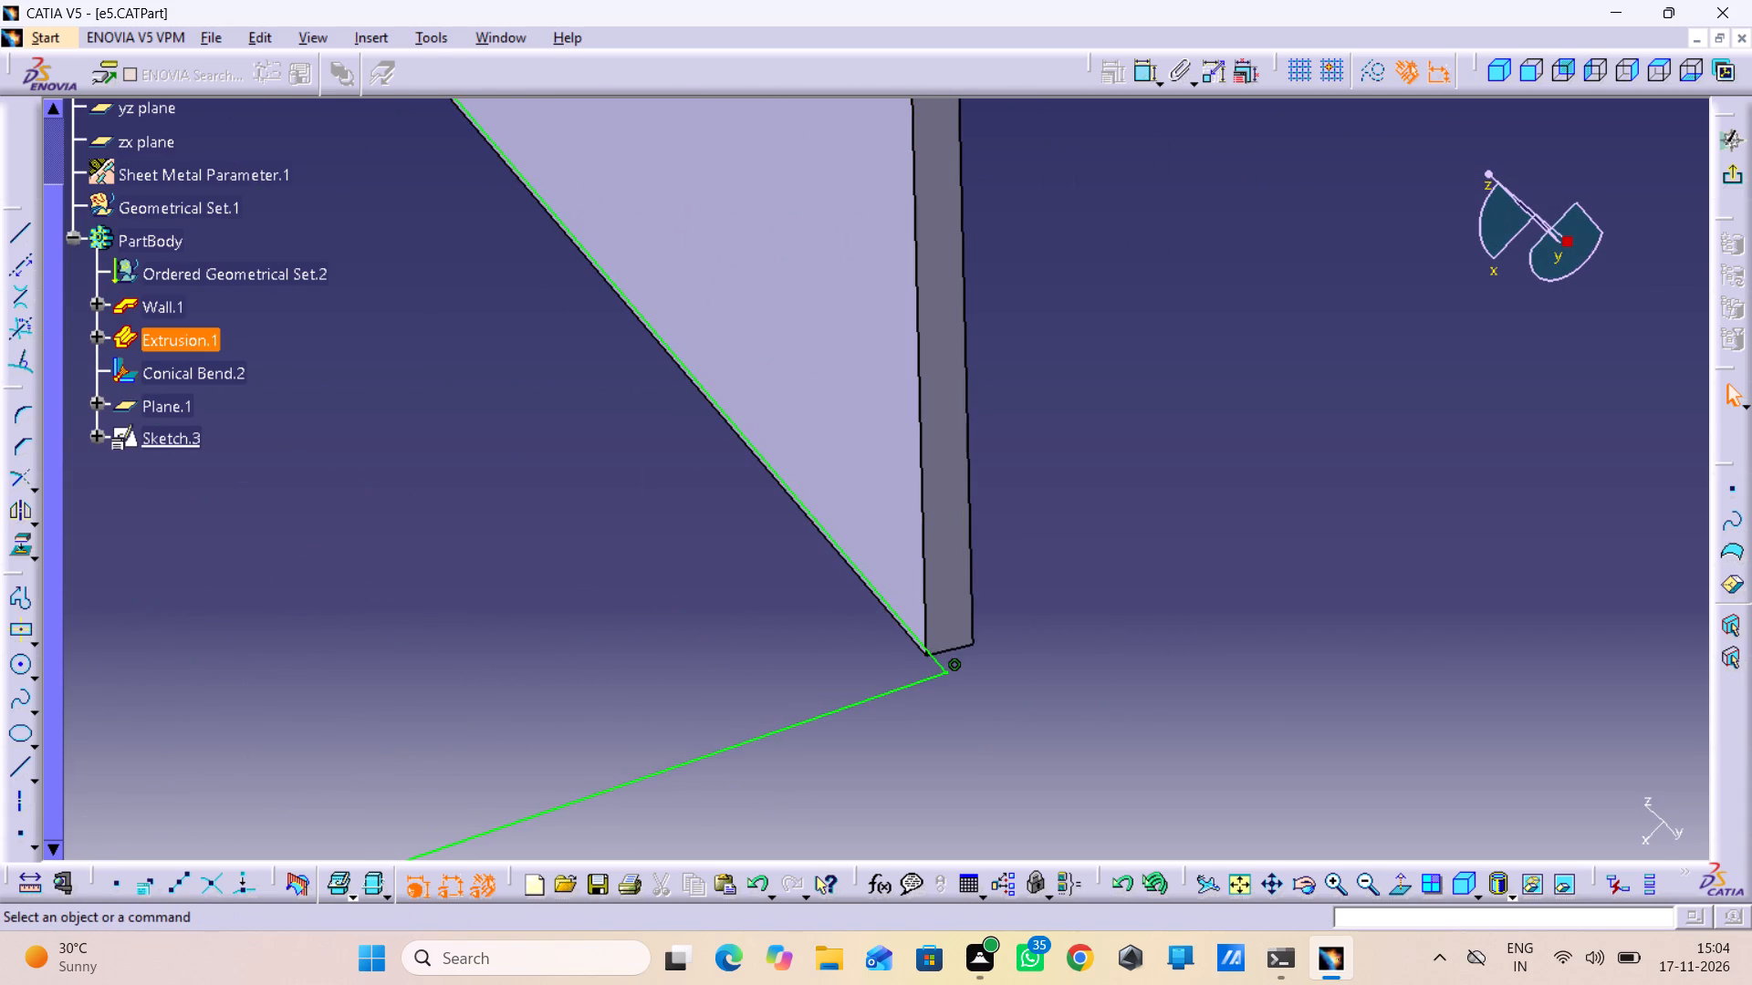
pyautogui.moveTo(826, 619); pyautogui.dragTo(791, 484, button='middle')
pyautogui.rightClick(826, 619)
pyautogui.moveTo(942, 629); pyautogui.dragTo(916, 417, button='middle')
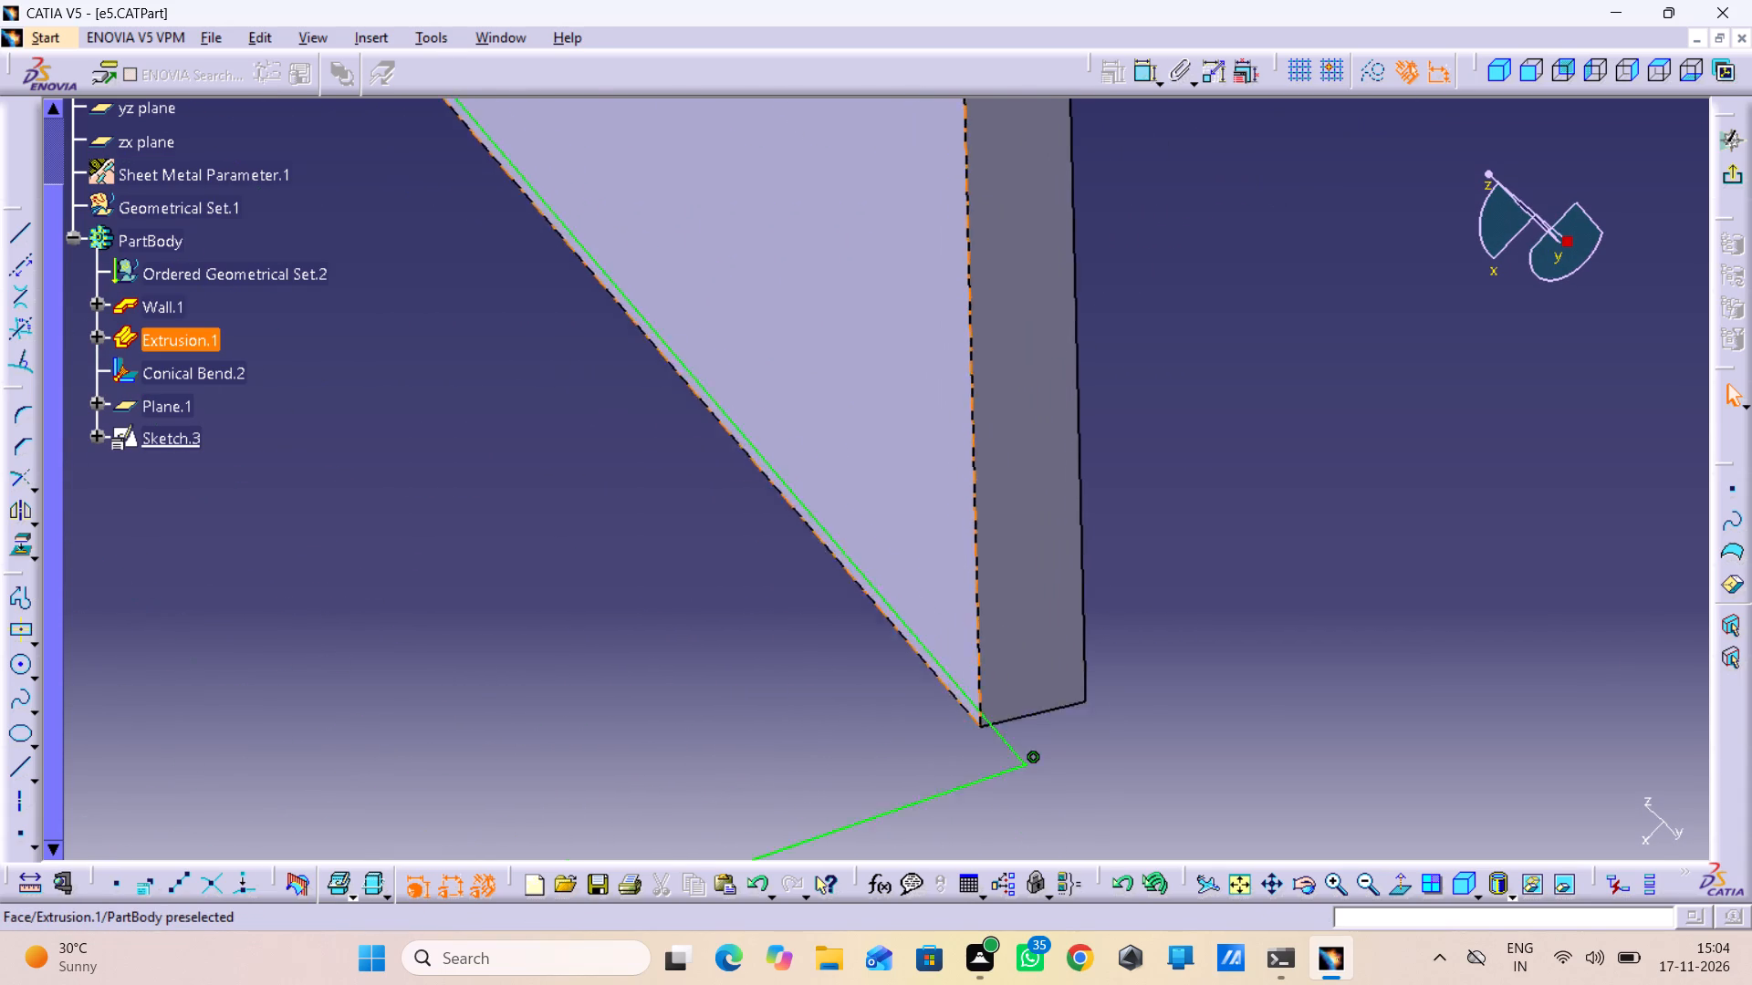
pyautogui.moveTo(916, 417); pyautogui.dragTo(857, 227, button='middle')
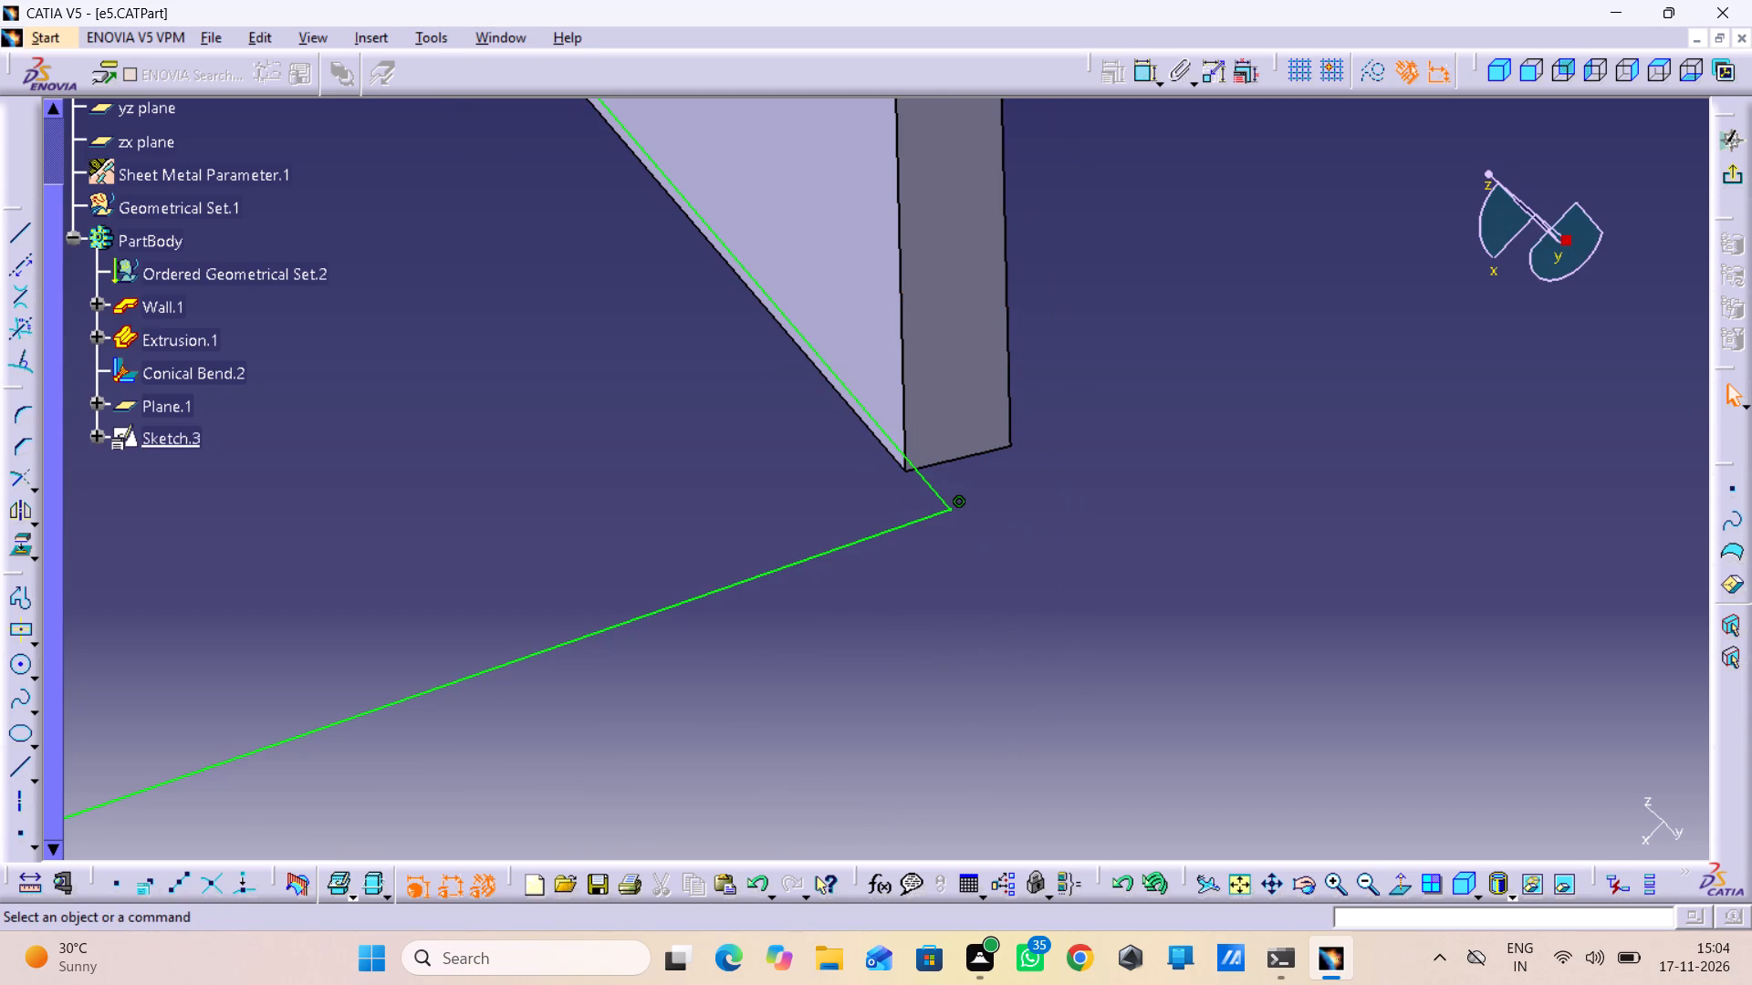
pyautogui.moveTo(1077, 400); pyautogui.dragTo(1172, 737, button='middle')
pyautogui.moveTo(1077, 400); pyautogui.dragTo(1101, 410, button='right')
pyautogui.moveTo(1108, 503); pyautogui.dragTo(1154, 707, button='middle')
pyautogui.rightClick(1108, 503)
pyautogui.click(854, 451)
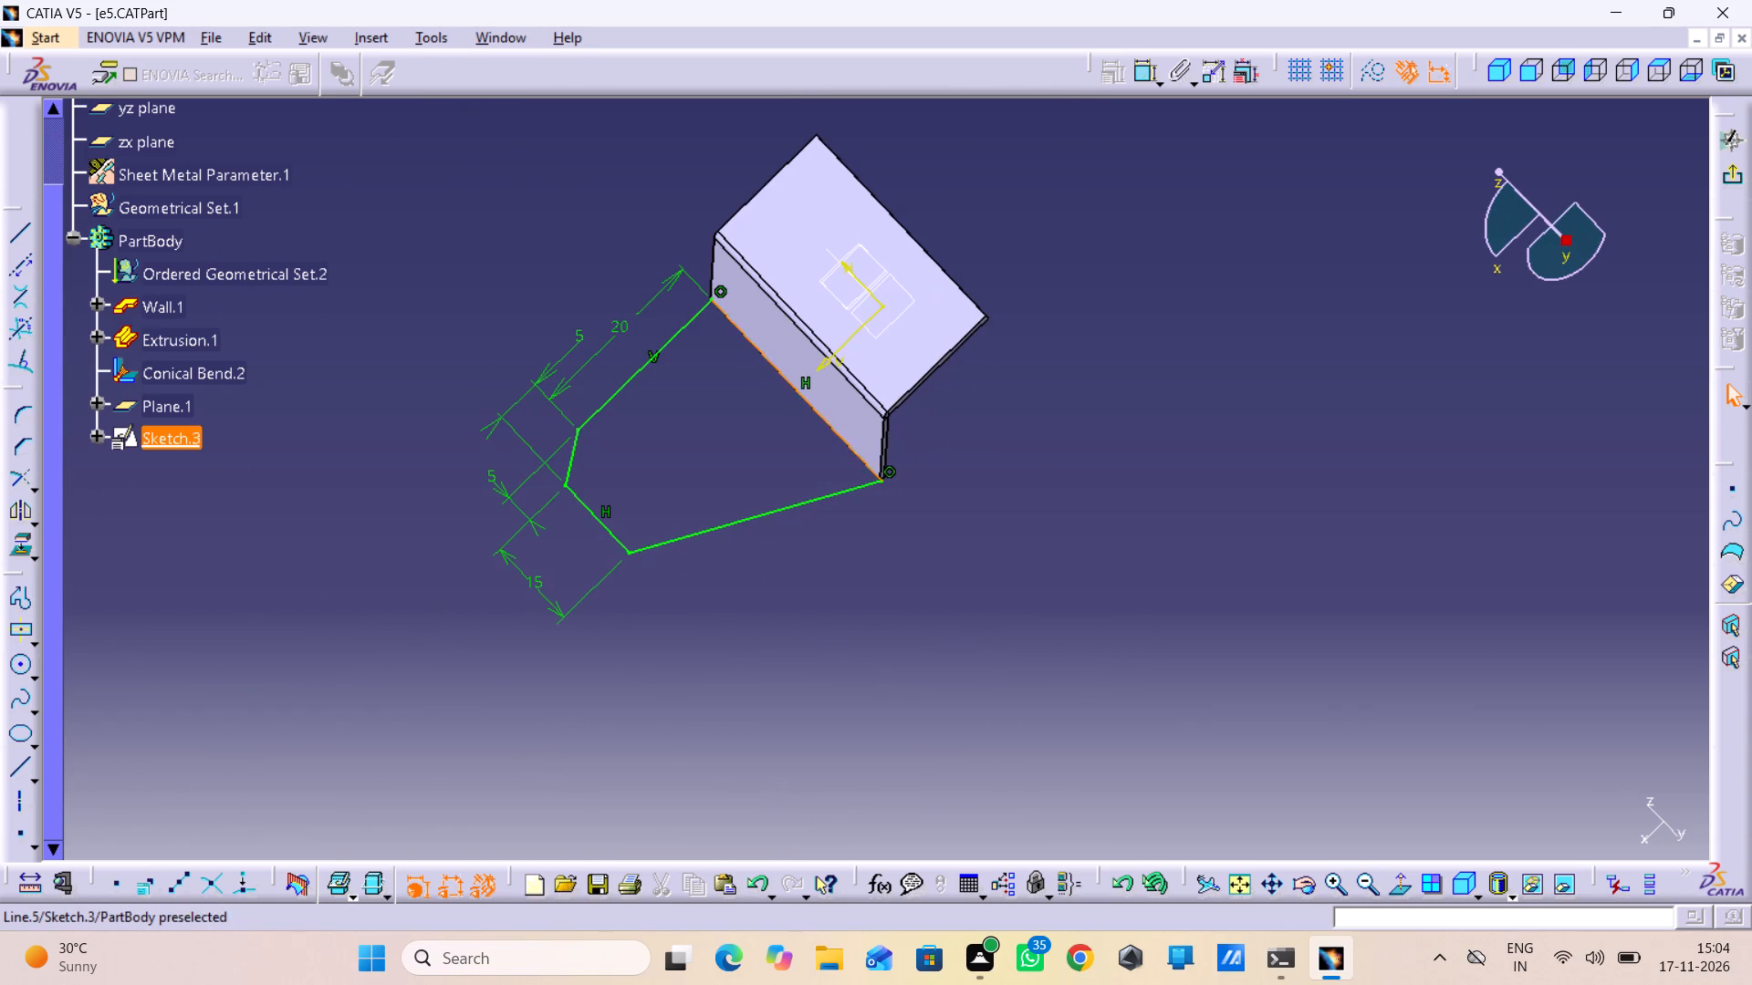
pyautogui.click(1249, 455)
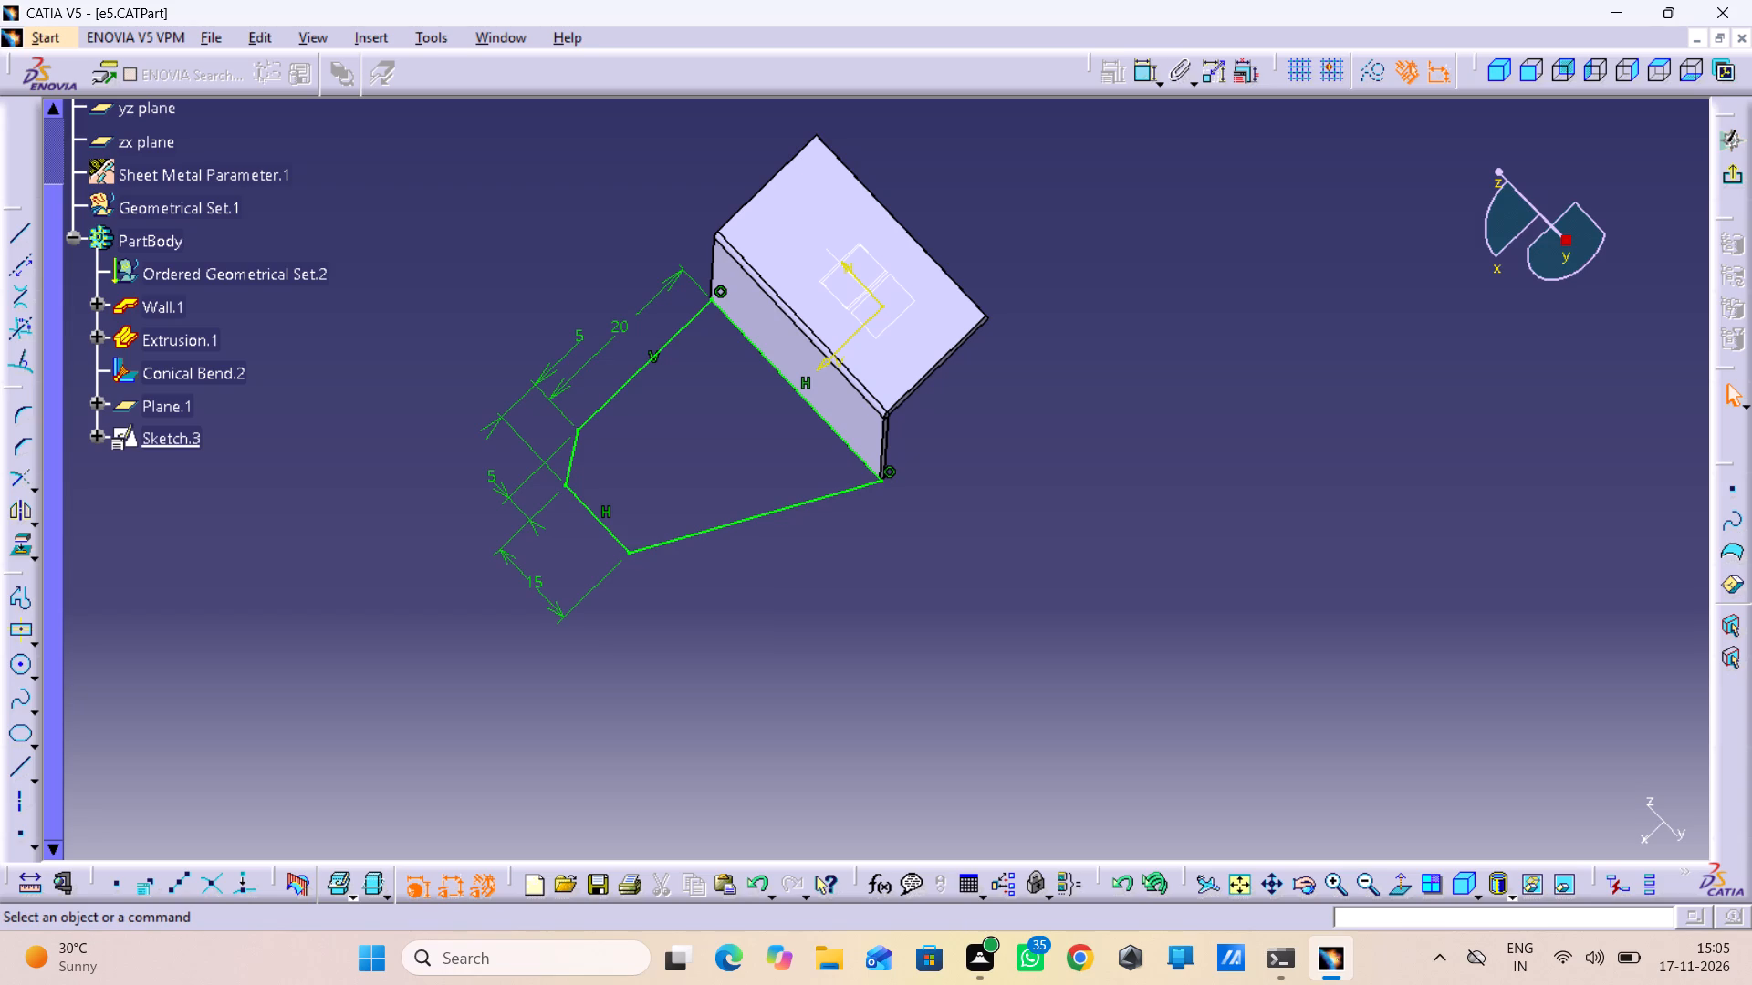
# Examine how the profile's base line and its corner on the 20 mm side meet the bent wall's free edge.
pyautogui.moveTo(705, 453); pyautogui.dragTo(692, 435, button='middle')
pyautogui.moveTo(682, 430); pyautogui.dragTo(1075, 439, button='middle')
pyautogui.moveTo(682, 430); pyautogui.dragTo(1075, 439, button='right')
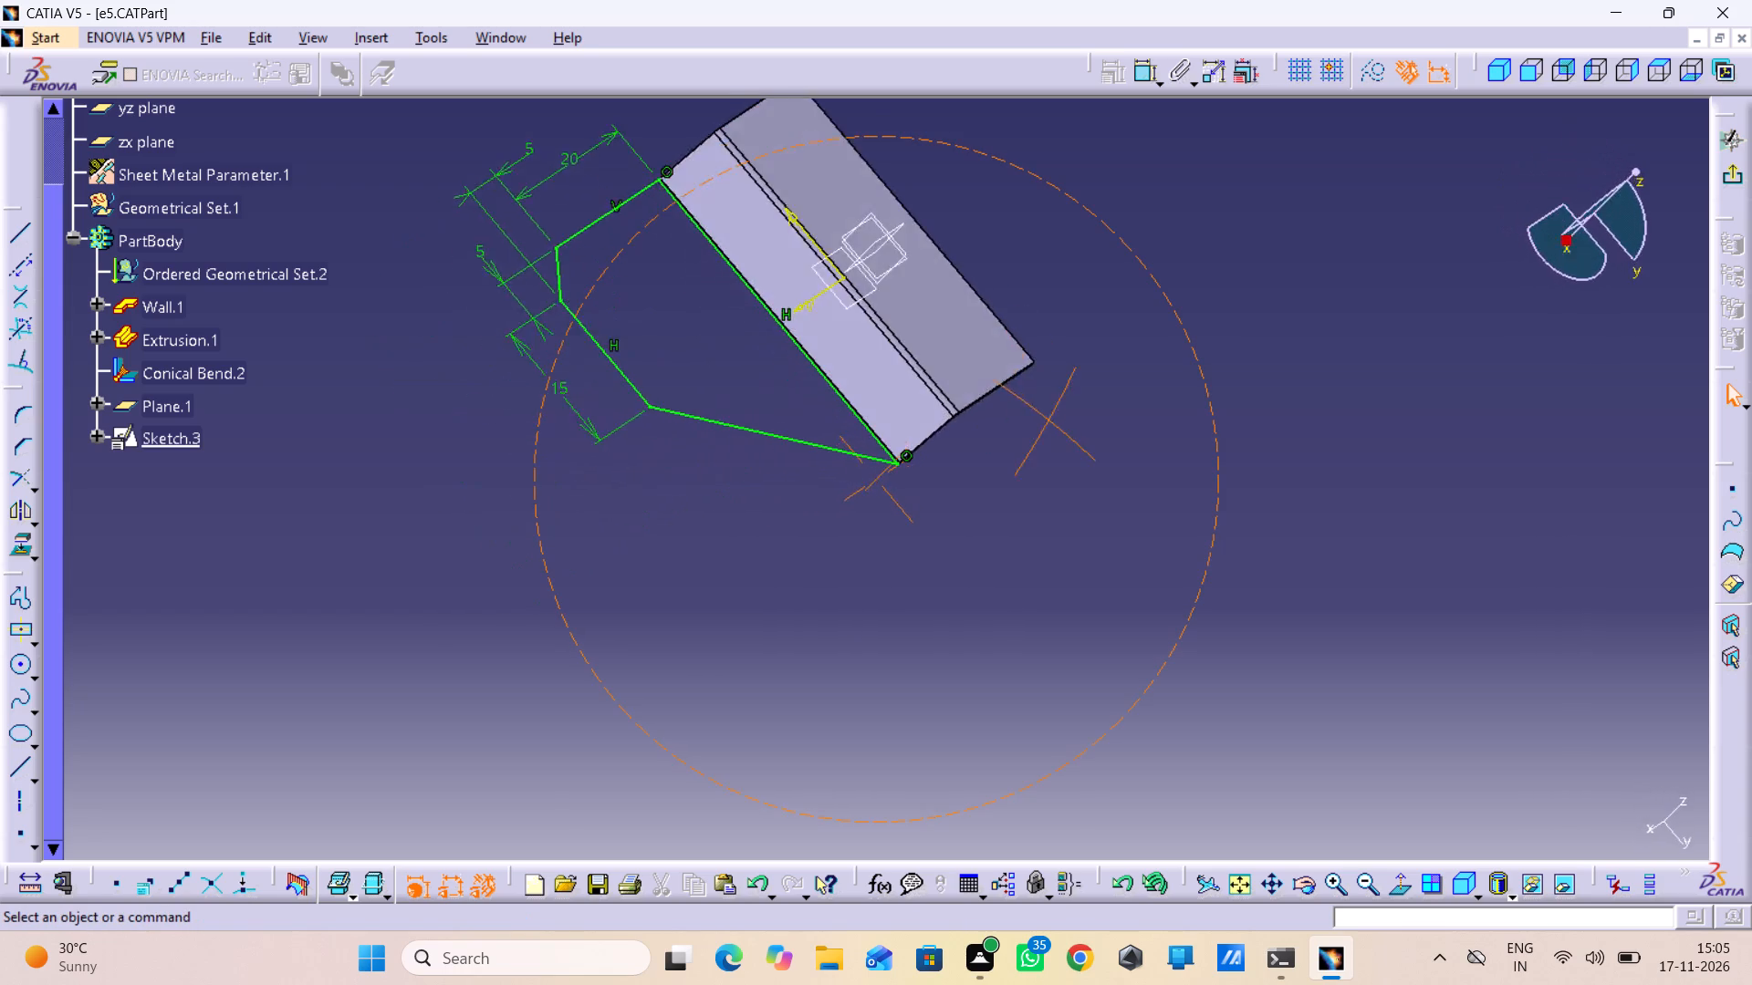
pyautogui.moveTo(1075, 439); pyautogui.dragTo(1108, 482, button='right')
pyautogui.moveTo(1075, 439); pyautogui.dragTo(1108, 482, button='middle')
pyautogui.moveTo(760, 313); pyautogui.dragTo(1167, 542, button='middle')
pyautogui.moveTo(193, 449); pyautogui.dragTo(1167, 542, button='right')
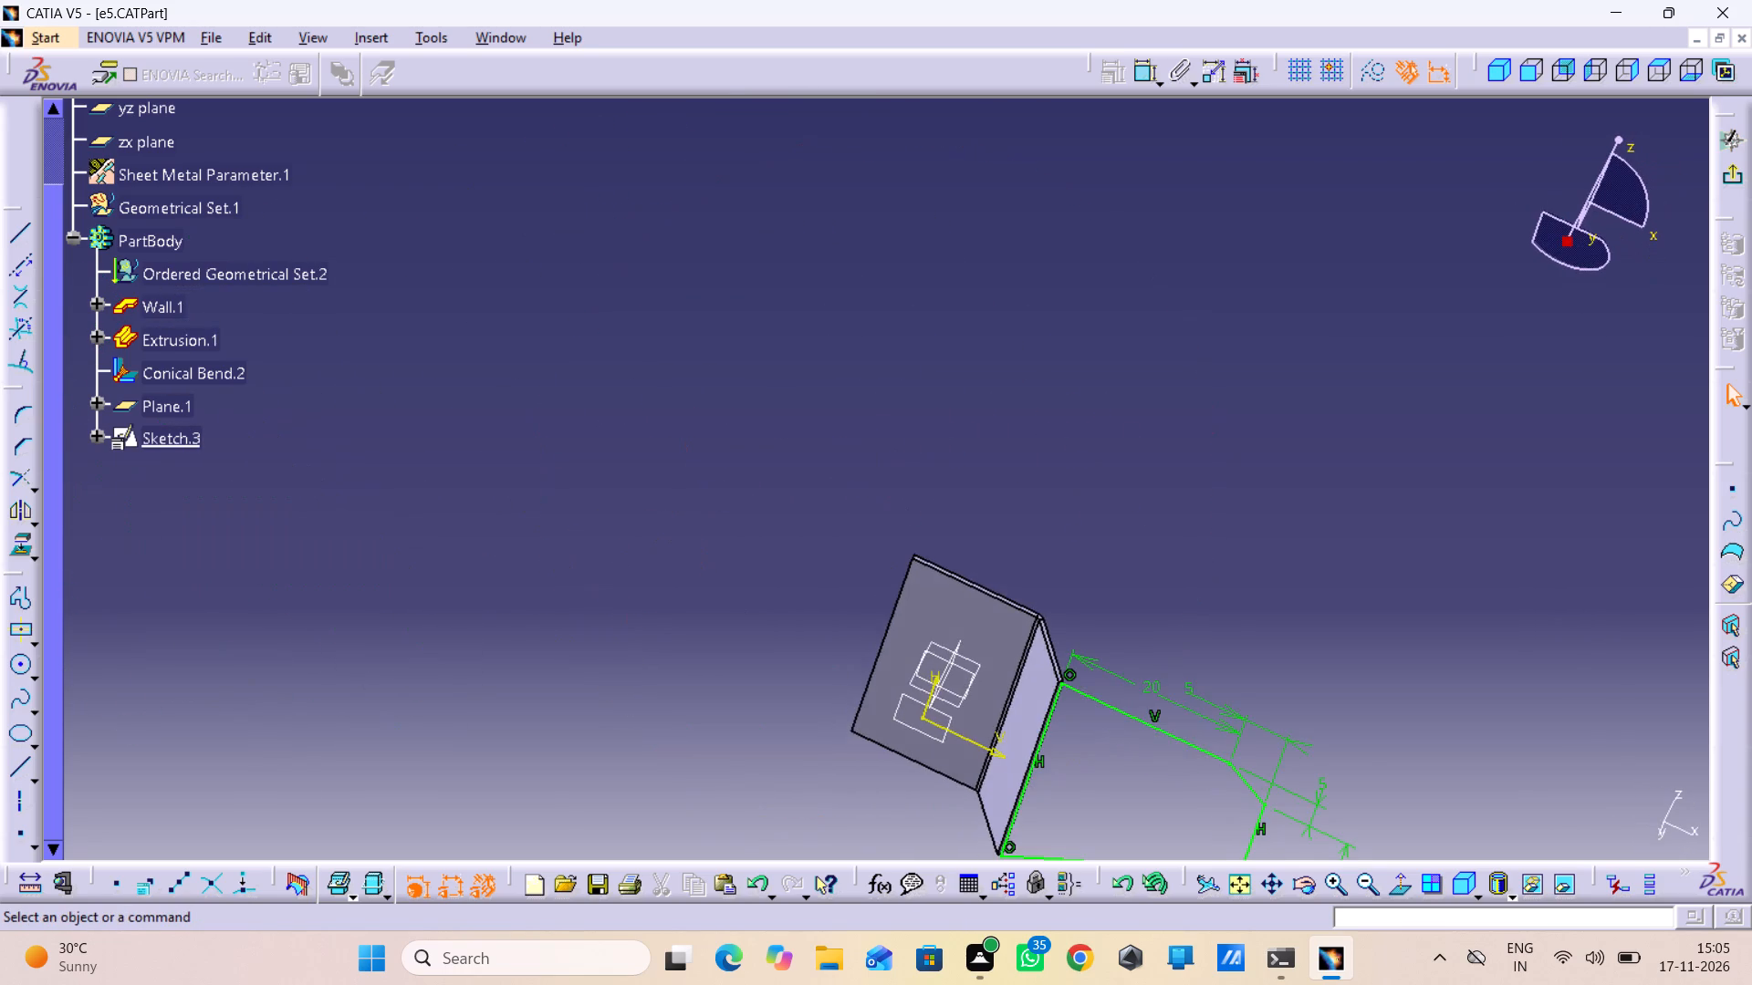
pyautogui.moveTo(1137, 558); pyautogui.dragTo(1153, 293, button='middle')
pyautogui.moveTo(1145, 293); pyautogui.dragTo(1001, 433, button='middle')
pyautogui.moveTo(1145, 293); pyautogui.dragTo(1001, 433, button='right')
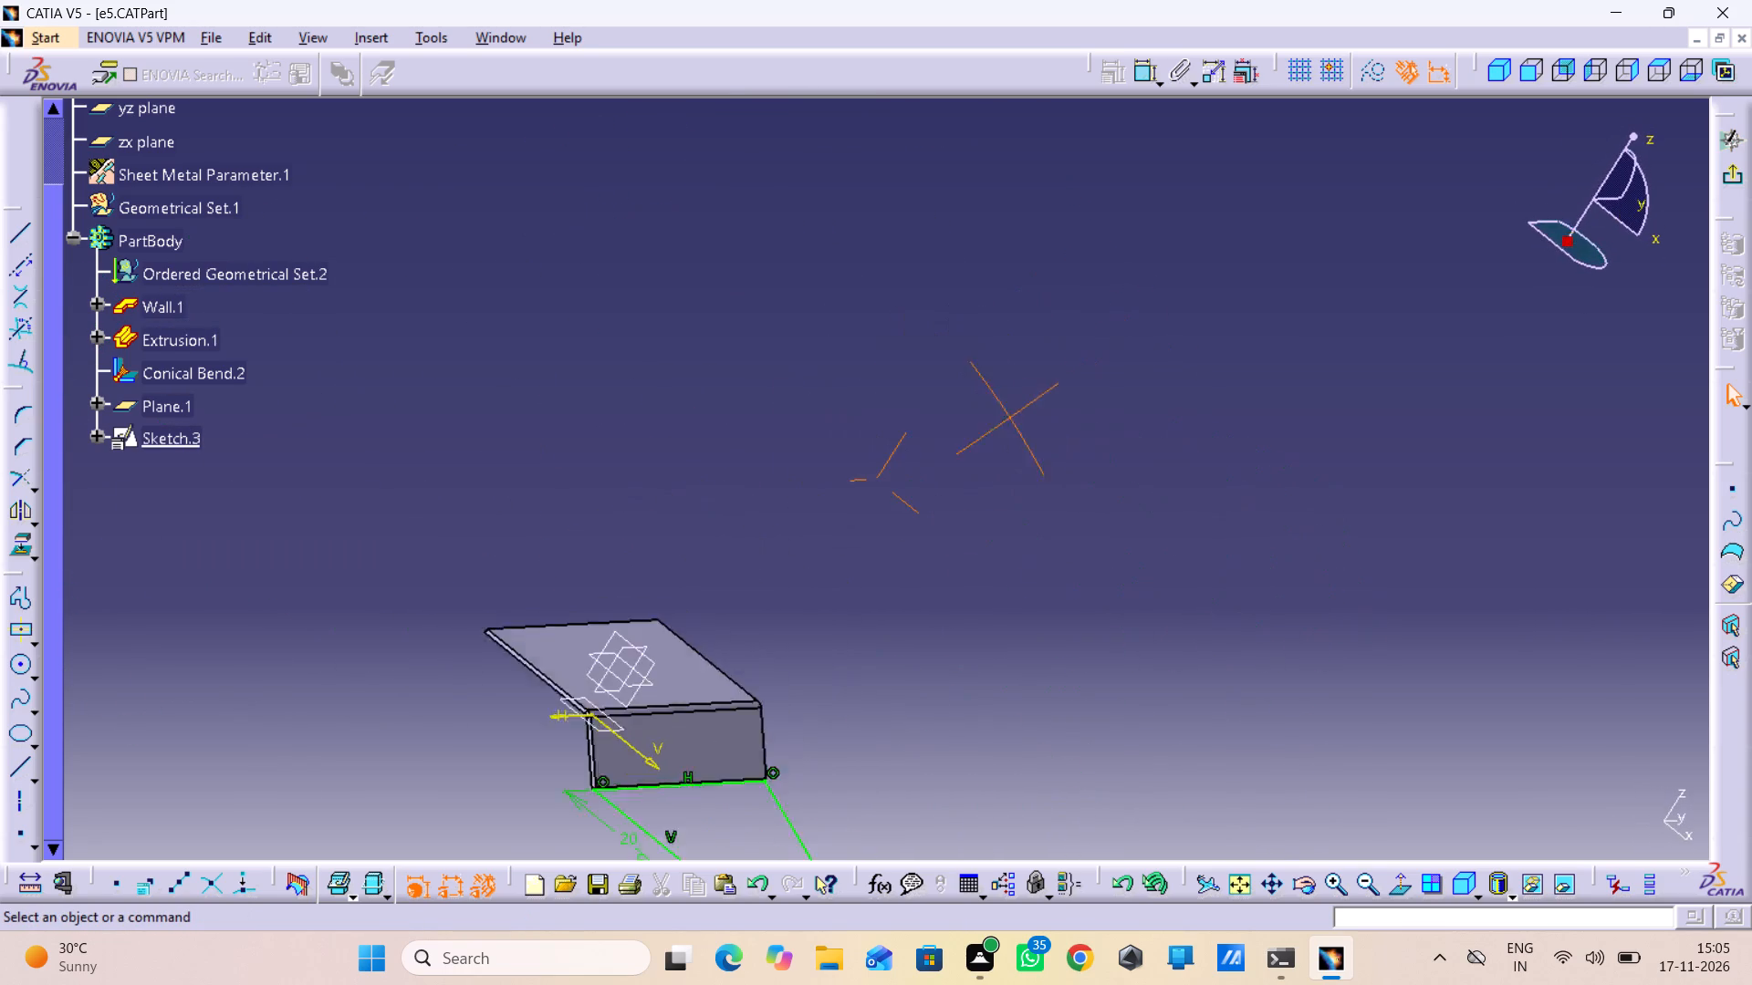
pyautogui.moveTo(1001, 433); pyautogui.dragTo(984, 451, button='right')
pyautogui.moveTo(1001, 433); pyautogui.dragTo(984, 451, button='middle')
pyautogui.moveTo(985, 459); pyautogui.dragTo(1145, 223, button='middle')
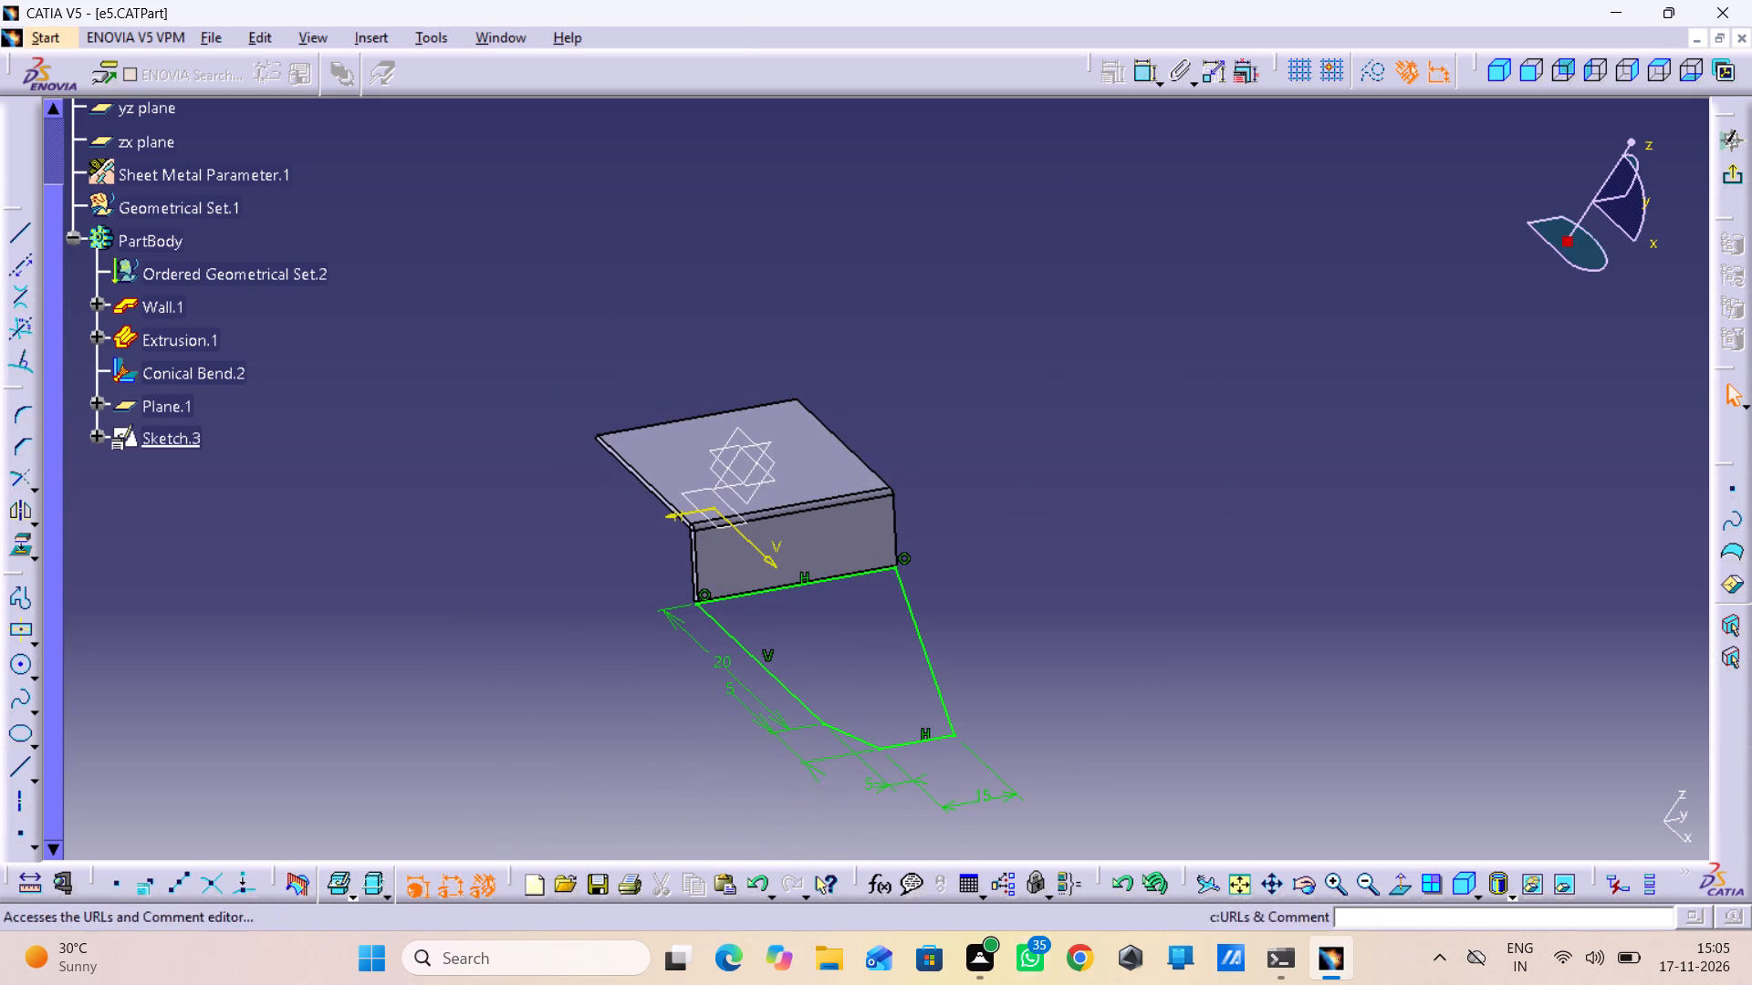
pyautogui.moveTo(779, 616); pyautogui.dragTo(902, 616, button='middle')
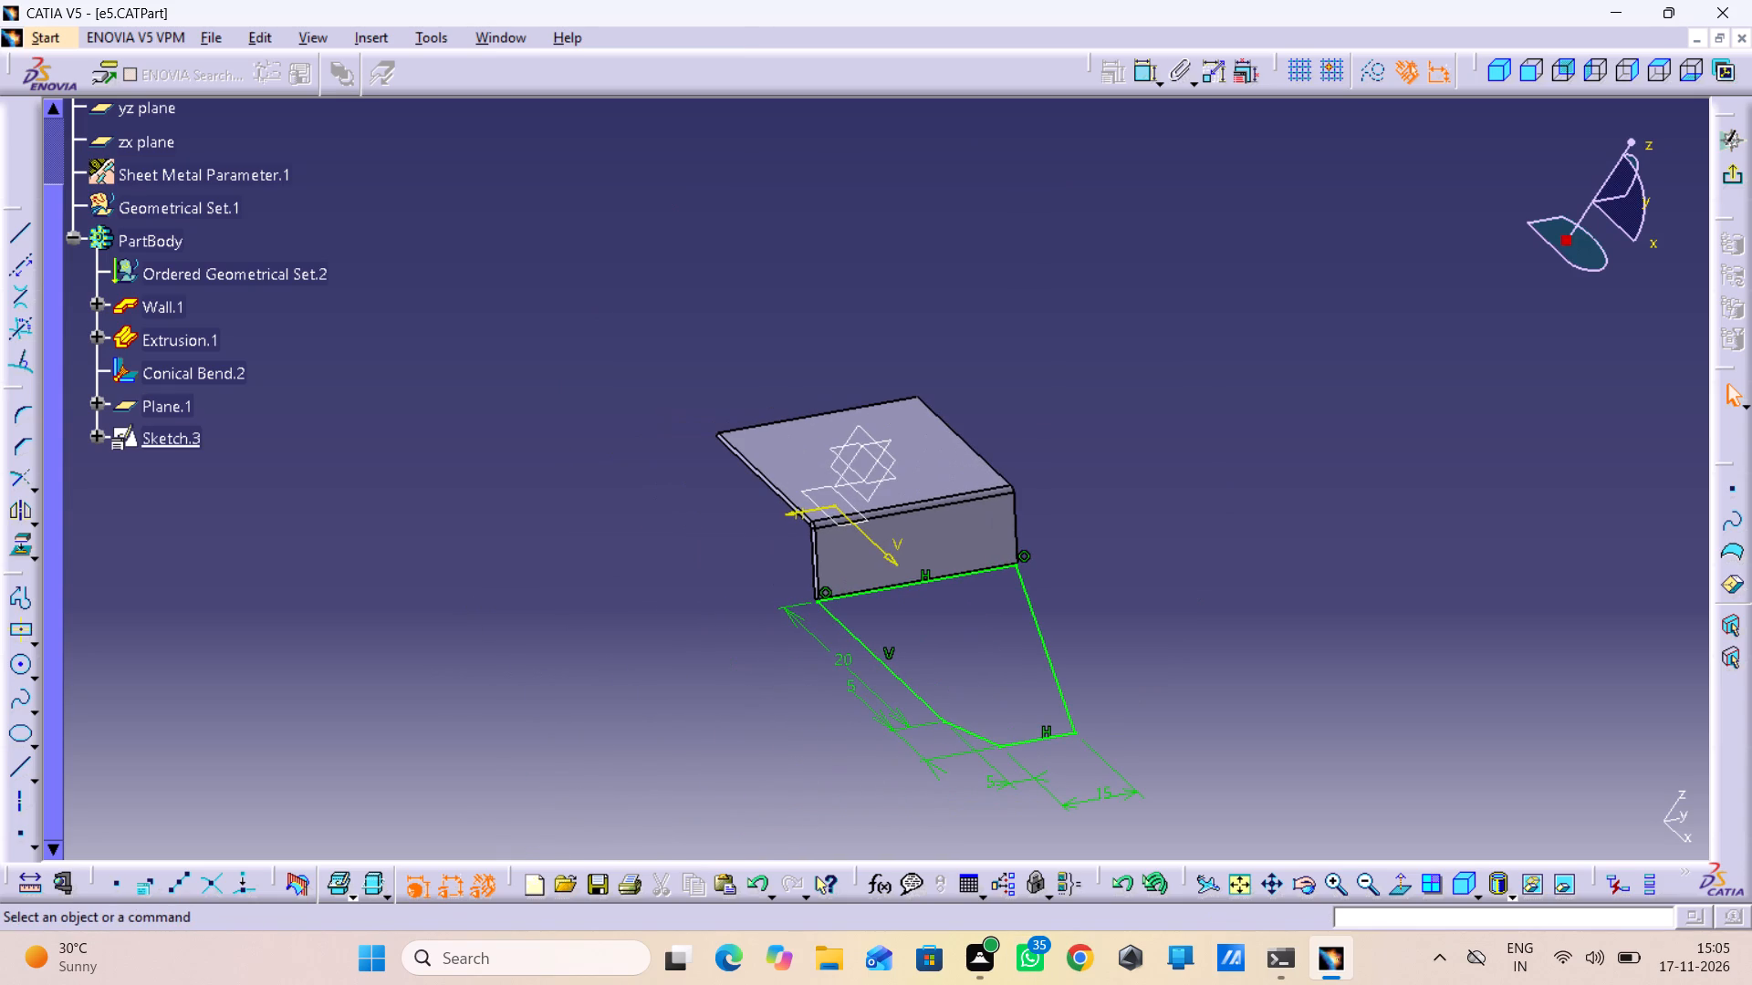
pyautogui.click(1497, 64)
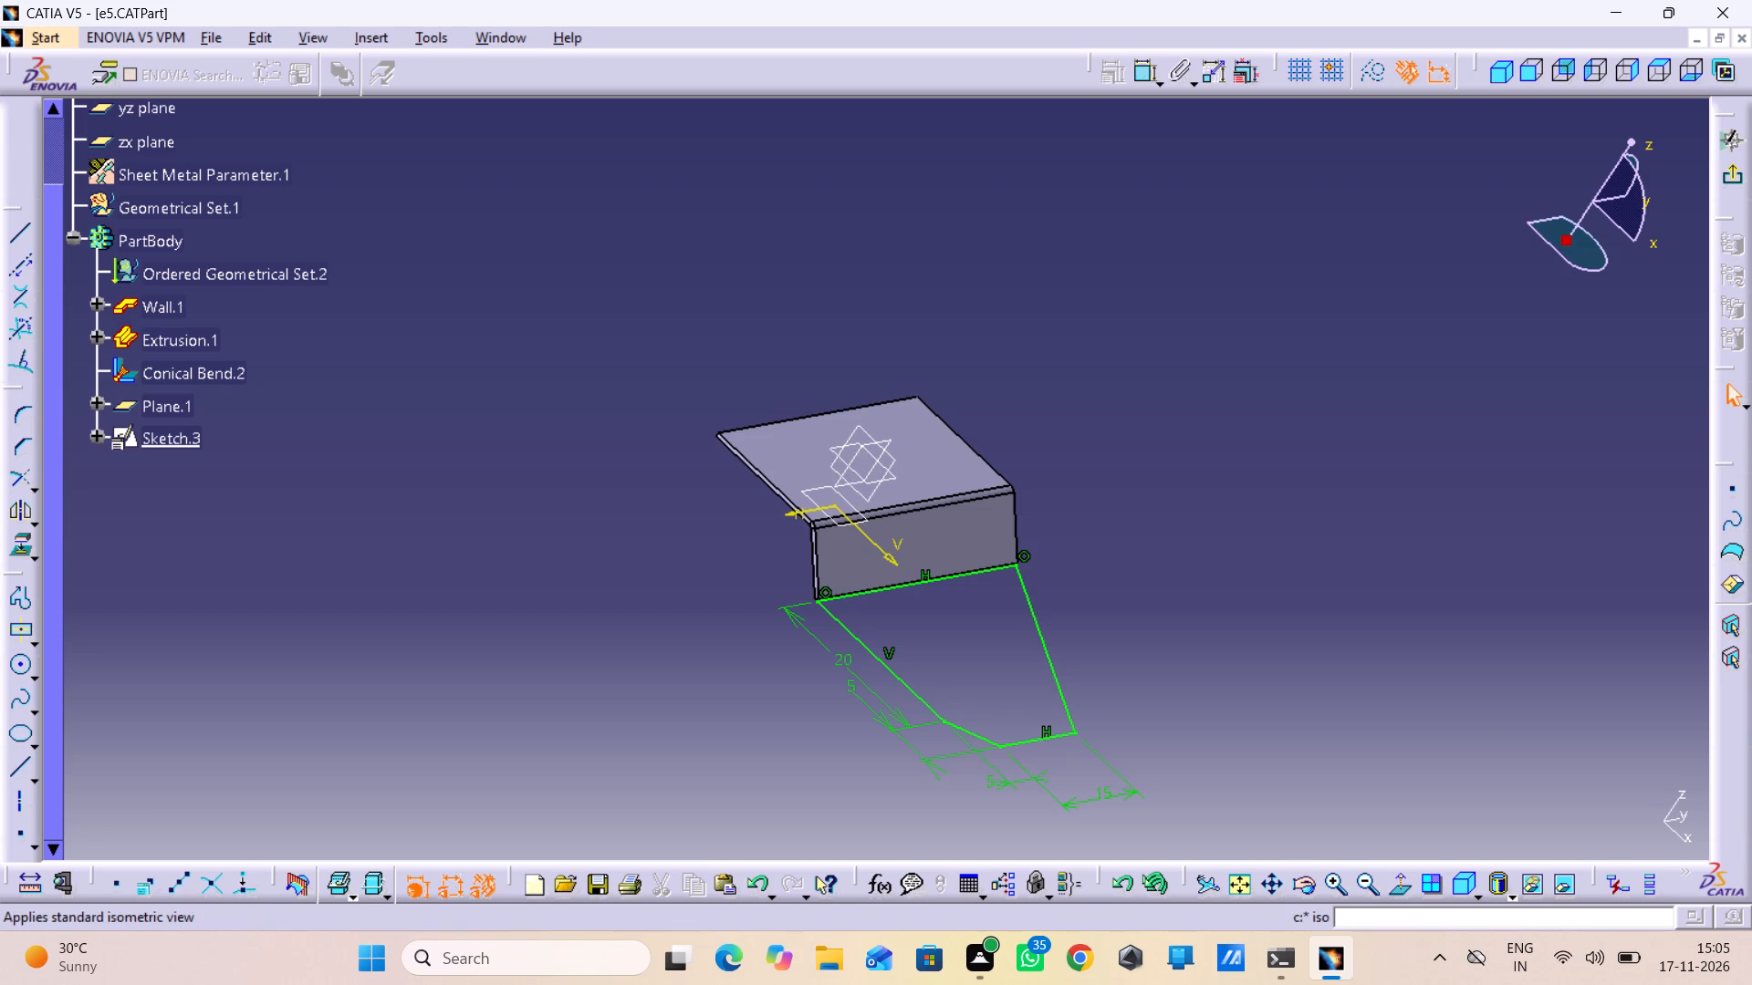
pyautogui.moveTo(512, 506); pyautogui.dragTo(1106, 792, button='middle')
pyautogui.moveTo(878, 705); pyautogui.dragTo(1512, 668, button='middle')
pyautogui.moveTo(878, 705); pyautogui.dragTo(1512, 668, button='right')
pyautogui.moveTo(634, 363); pyautogui.dragTo(673, 729, button='middle')
pyautogui.moveTo(835, 691); pyautogui.dragTo(697, 480, button='middle')
pyautogui.moveTo(829, 679); pyautogui.dragTo(697, 480, button='right')
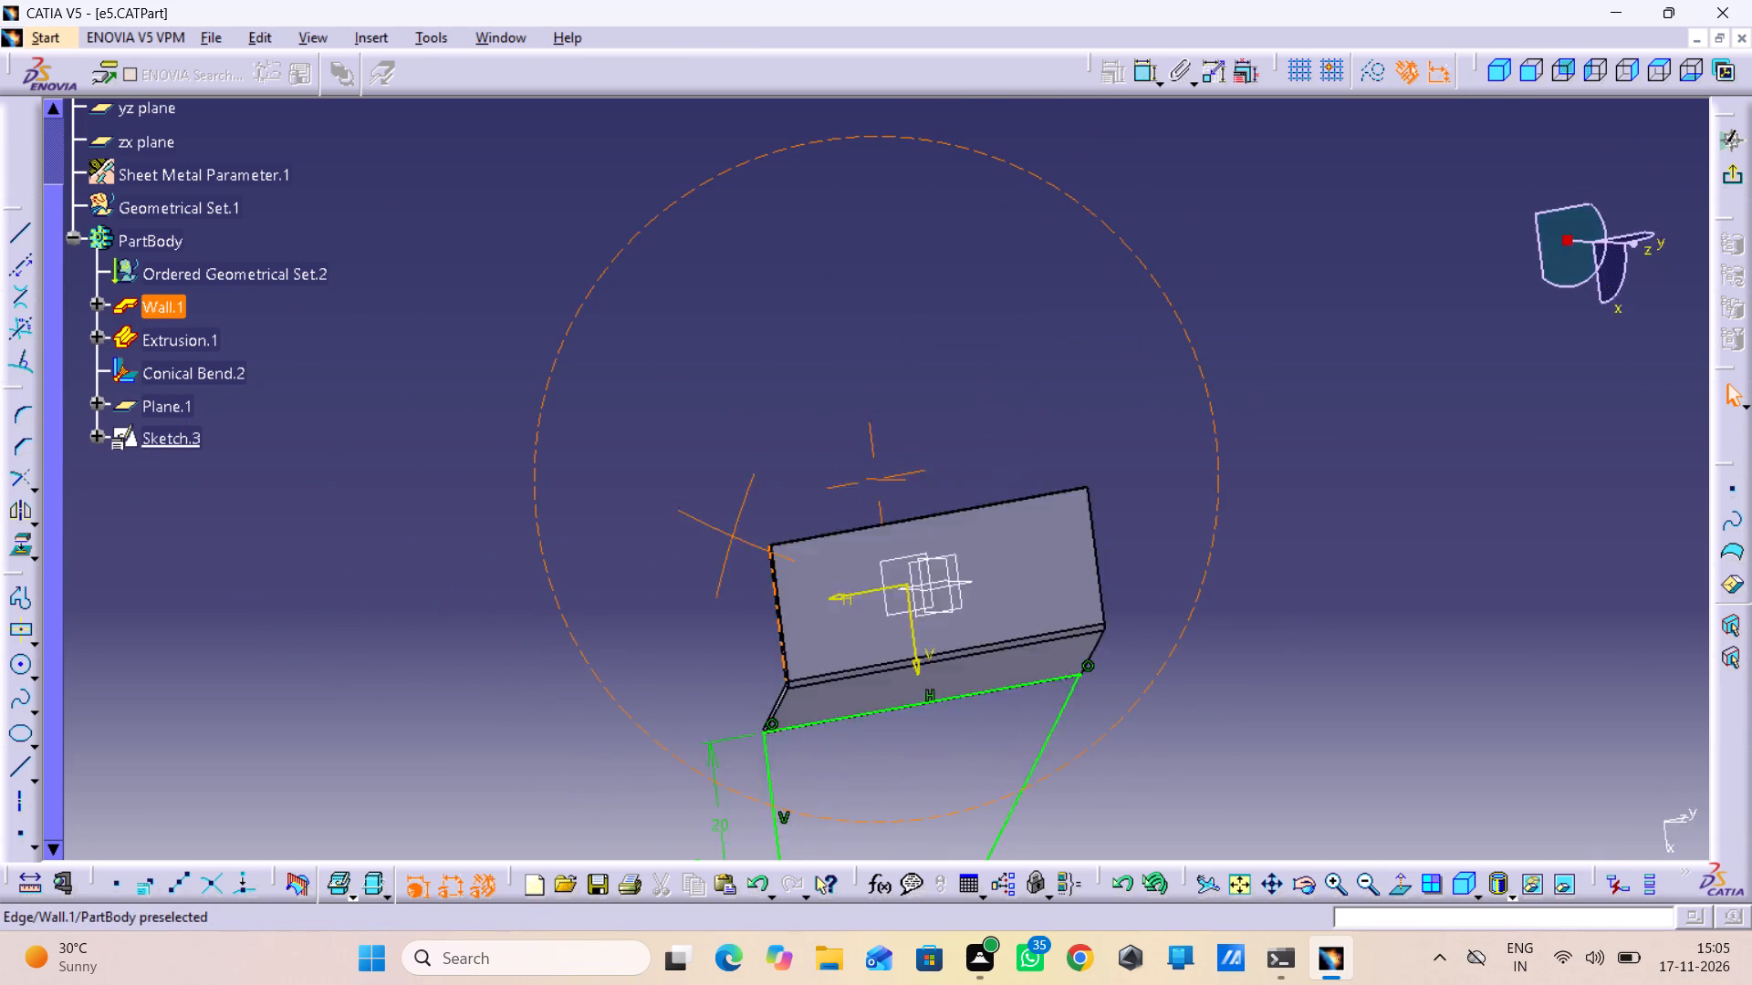
pyautogui.moveTo(697, 480); pyautogui.dragTo(591, 318, button='right')
pyautogui.moveTo(697, 480); pyautogui.dragTo(591, 318, button='middle')
pyautogui.moveTo(787, 717); pyautogui.dragTo(785, 544, button='middle')
pyautogui.rightClick(787, 717)
pyautogui.moveTo(802, 649); pyautogui.dragTo(1026, 18, button='middle')
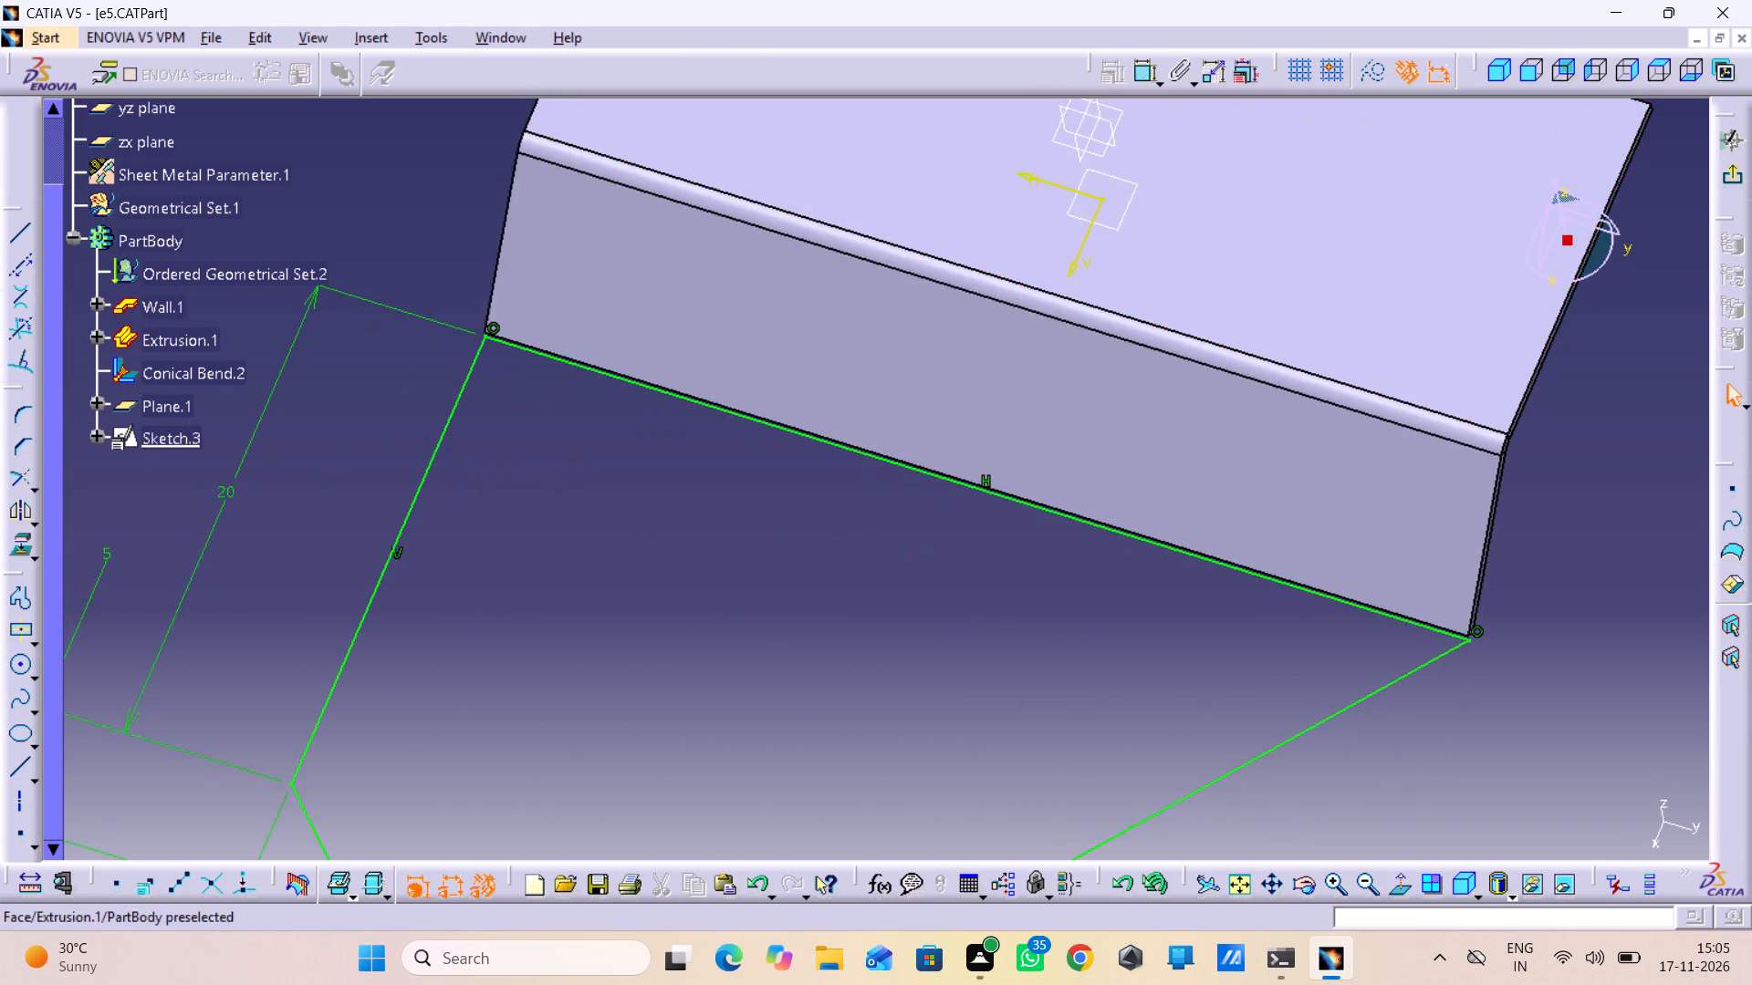
pyautogui.moveTo(839, 387); pyautogui.dragTo(853, 353, button='middle')
pyautogui.moveTo(657, 555); pyautogui.dragTo(872, 411, button='middle')
pyautogui.moveTo(657, 555); pyautogui.dragTo(872, 411, button='right')
pyautogui.moveTo(737, 558); pyautogui.dragTo(1053, 721, button='middle')
pyautogui.moveTo(737, 558); pyautogui.dragTo(1053, 723, button='right')
pyautogui.moveTo(845, 578); pyautogui.dragTo(812, 407, button='middle')
pyautogui.moveTo(845, 578); pyautogui.dragTo(838, 555, button='right')
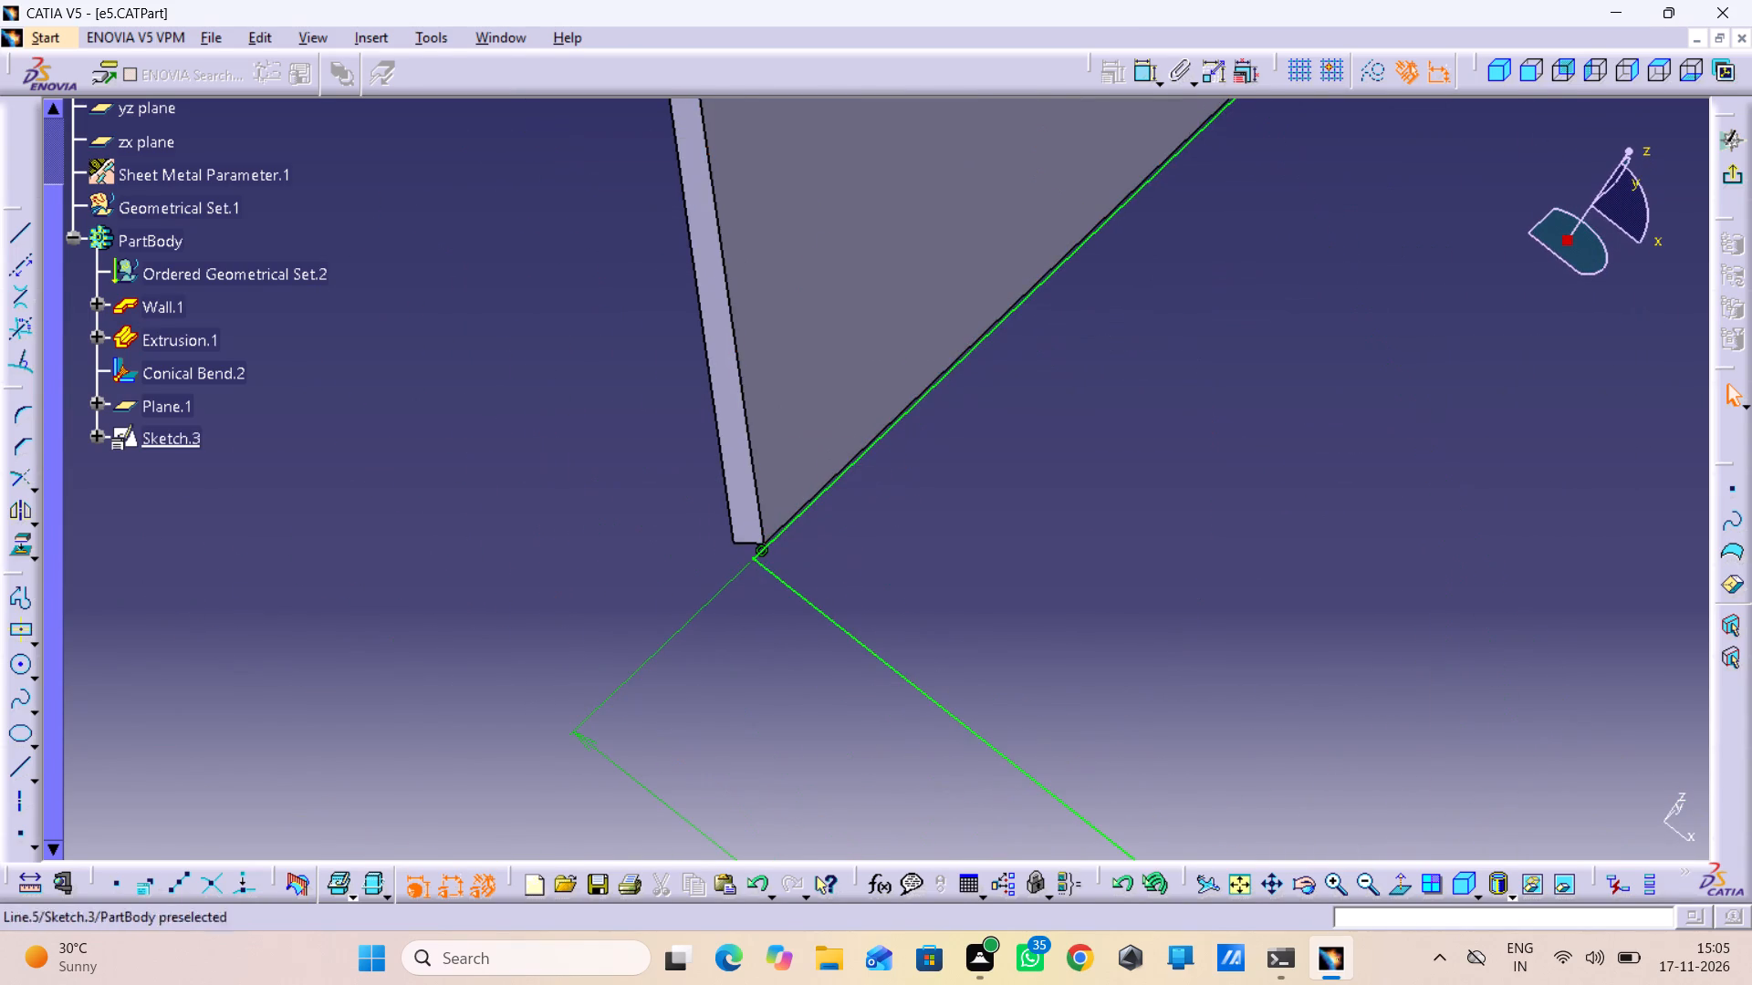
pyautogui.moveTo(807, 550); pyautogui.dragTo(806, 324, button='middle')
pyautogui.moveTo(807, 550); pyautogui.dragTo(807, 538, button='right')
pyautogui.moveTo(571, 587); pyautogui.dragTo(528, 605, button='middle')
pyautogui.moveTo(571, 587); pyautogui.dragTo(528, 605, button='right')
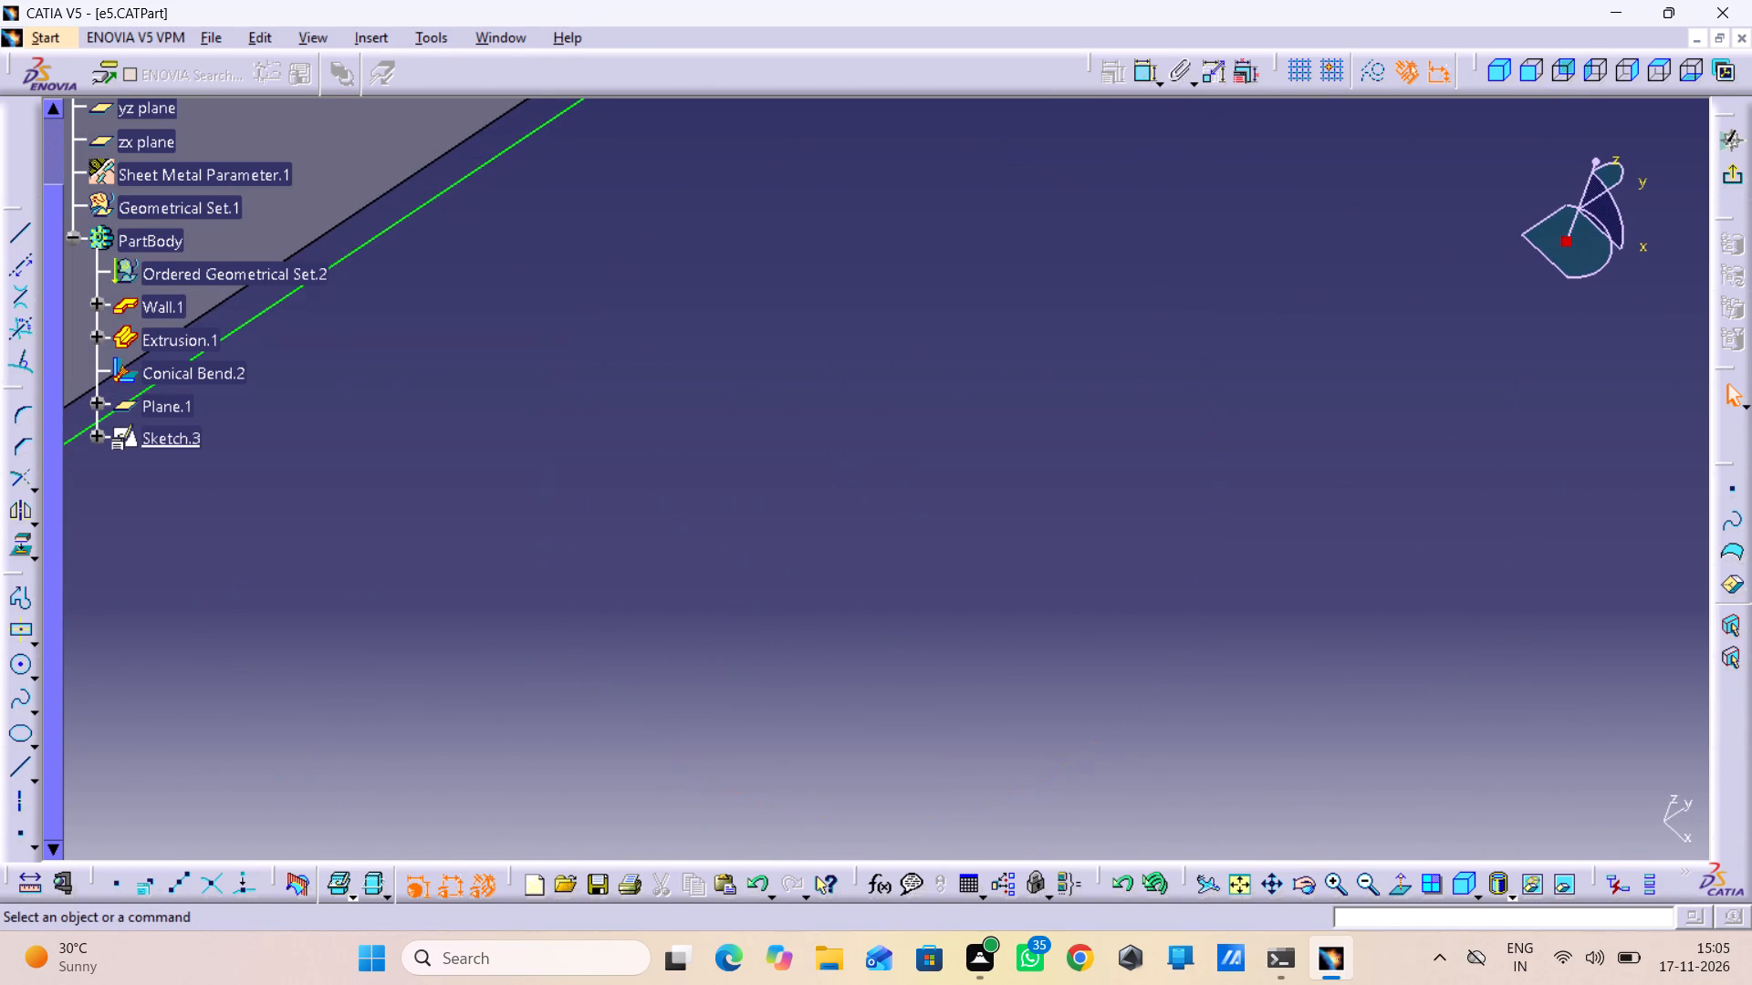
pyautogui.moveTo(420, 511); pyautogui.dragTo(721, 787, button='middle')
pyautogui.rightClick(420, 511)
pyautogui.moveTo(847, 674); pyautogui.dragTo(863, 528, button='middle')
pyautogui.rightClick(847, 674)
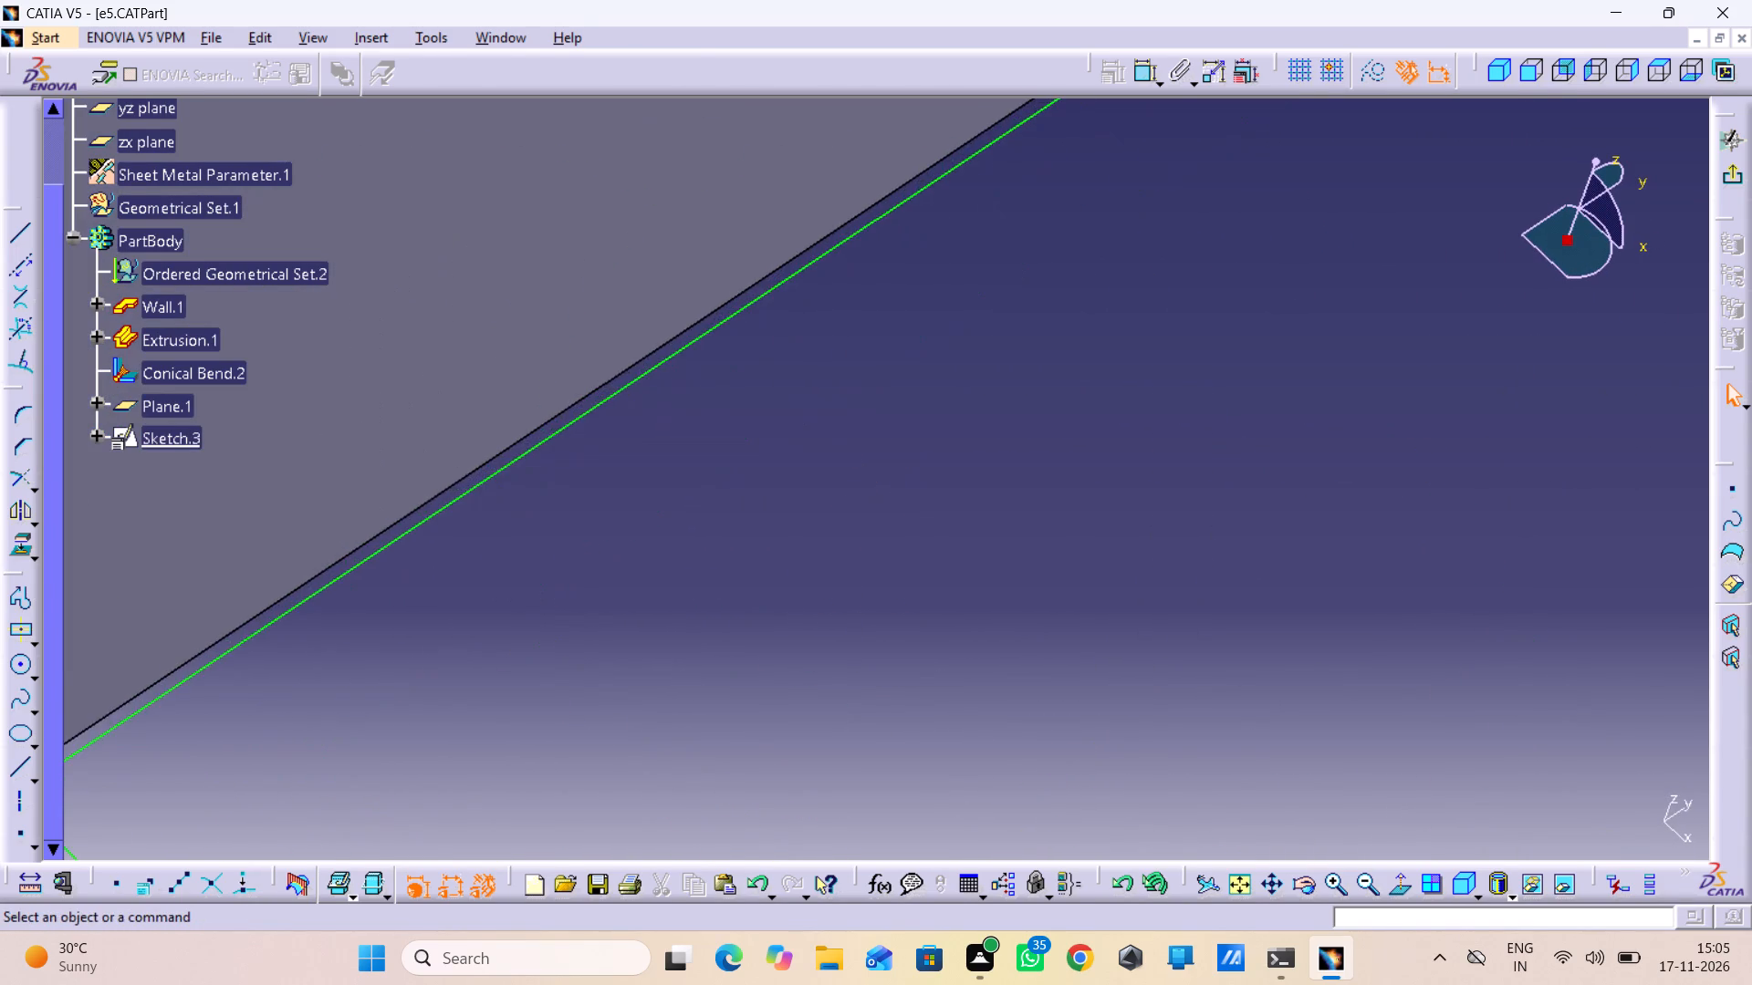
pyautogui.moveTo(464, 651); pyautogui.dragTo(715, 610, button='middle')
pyautogui.moveTo(672, 621); pyautogui.dragTo(735, 610, button='middle')
pyautogui.moveTo(287, 815); pyautogui.dragTo(275, 626, button='middle')
pyautogui.rightClick(281, 817)
pyautogui.moveTo(270, 665); pyautogui.dragTo(731, 617, button='middle')
pyautogui.moveTo(450, 692); pyautogui.dragTo(848, 565, button='middle')
pyautogui.moveTo(424, 835); pyautogui.dragTo(823, 397, button='middle')
pyautogui.moveTo(569, 564); pyautogui.dragTo(761, 523, button='middle')
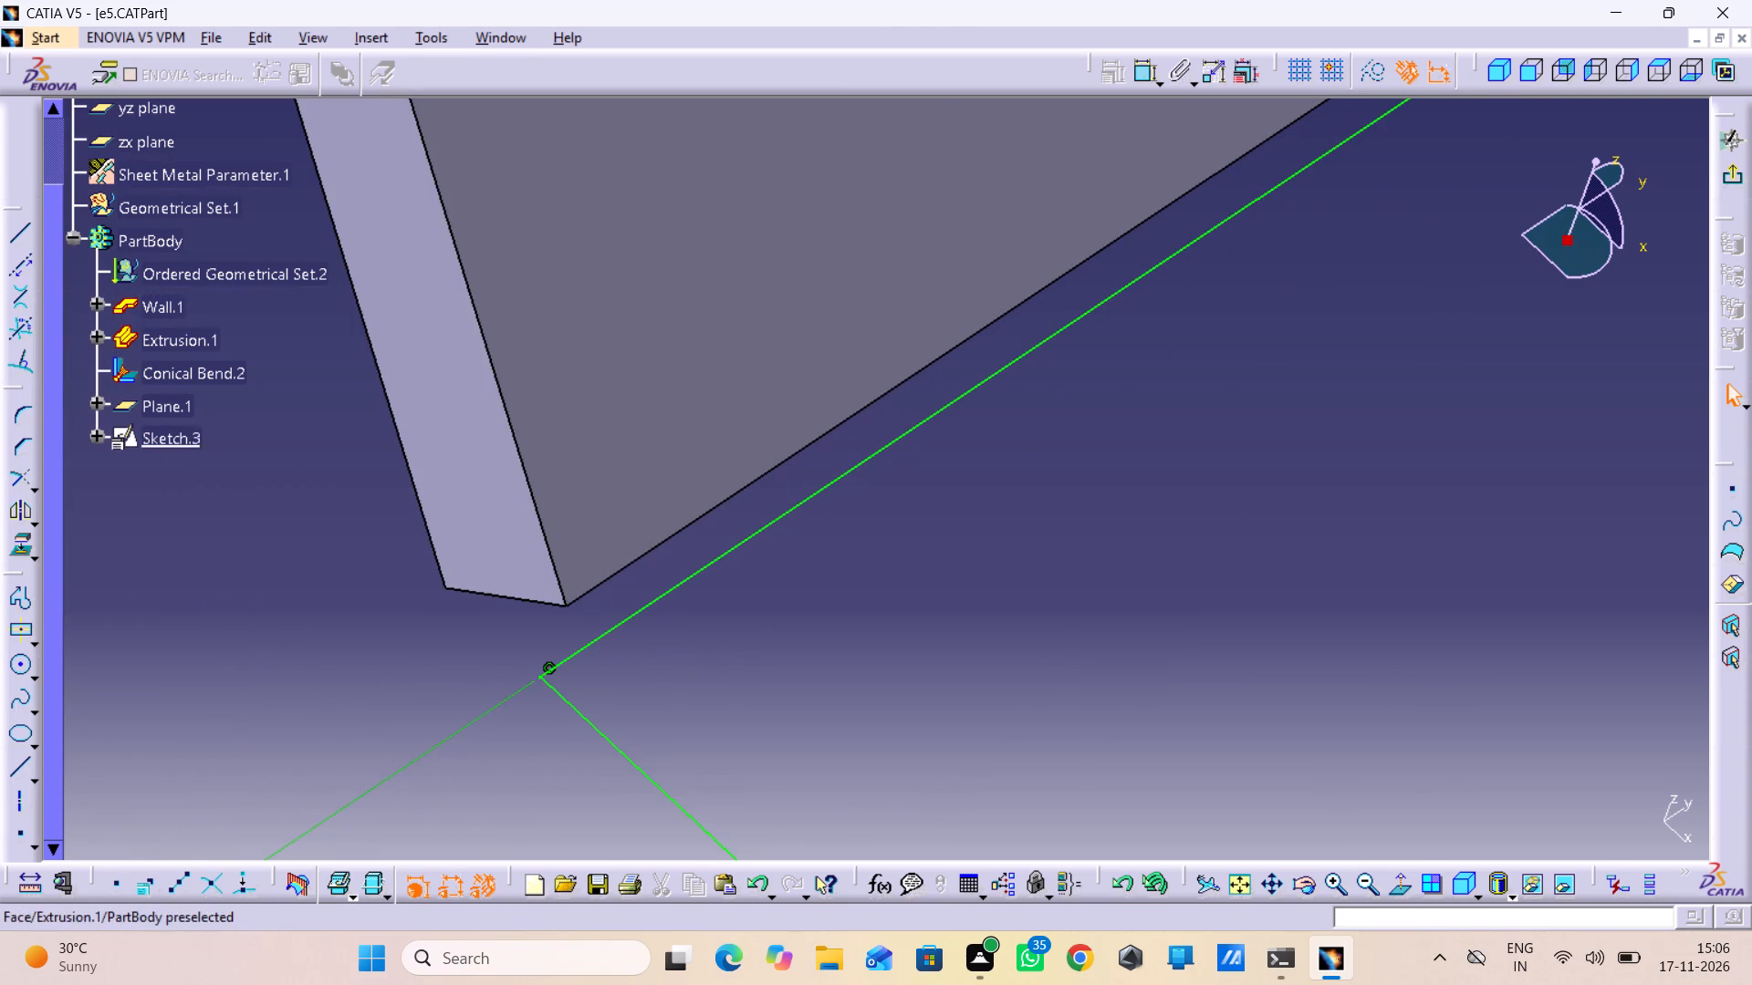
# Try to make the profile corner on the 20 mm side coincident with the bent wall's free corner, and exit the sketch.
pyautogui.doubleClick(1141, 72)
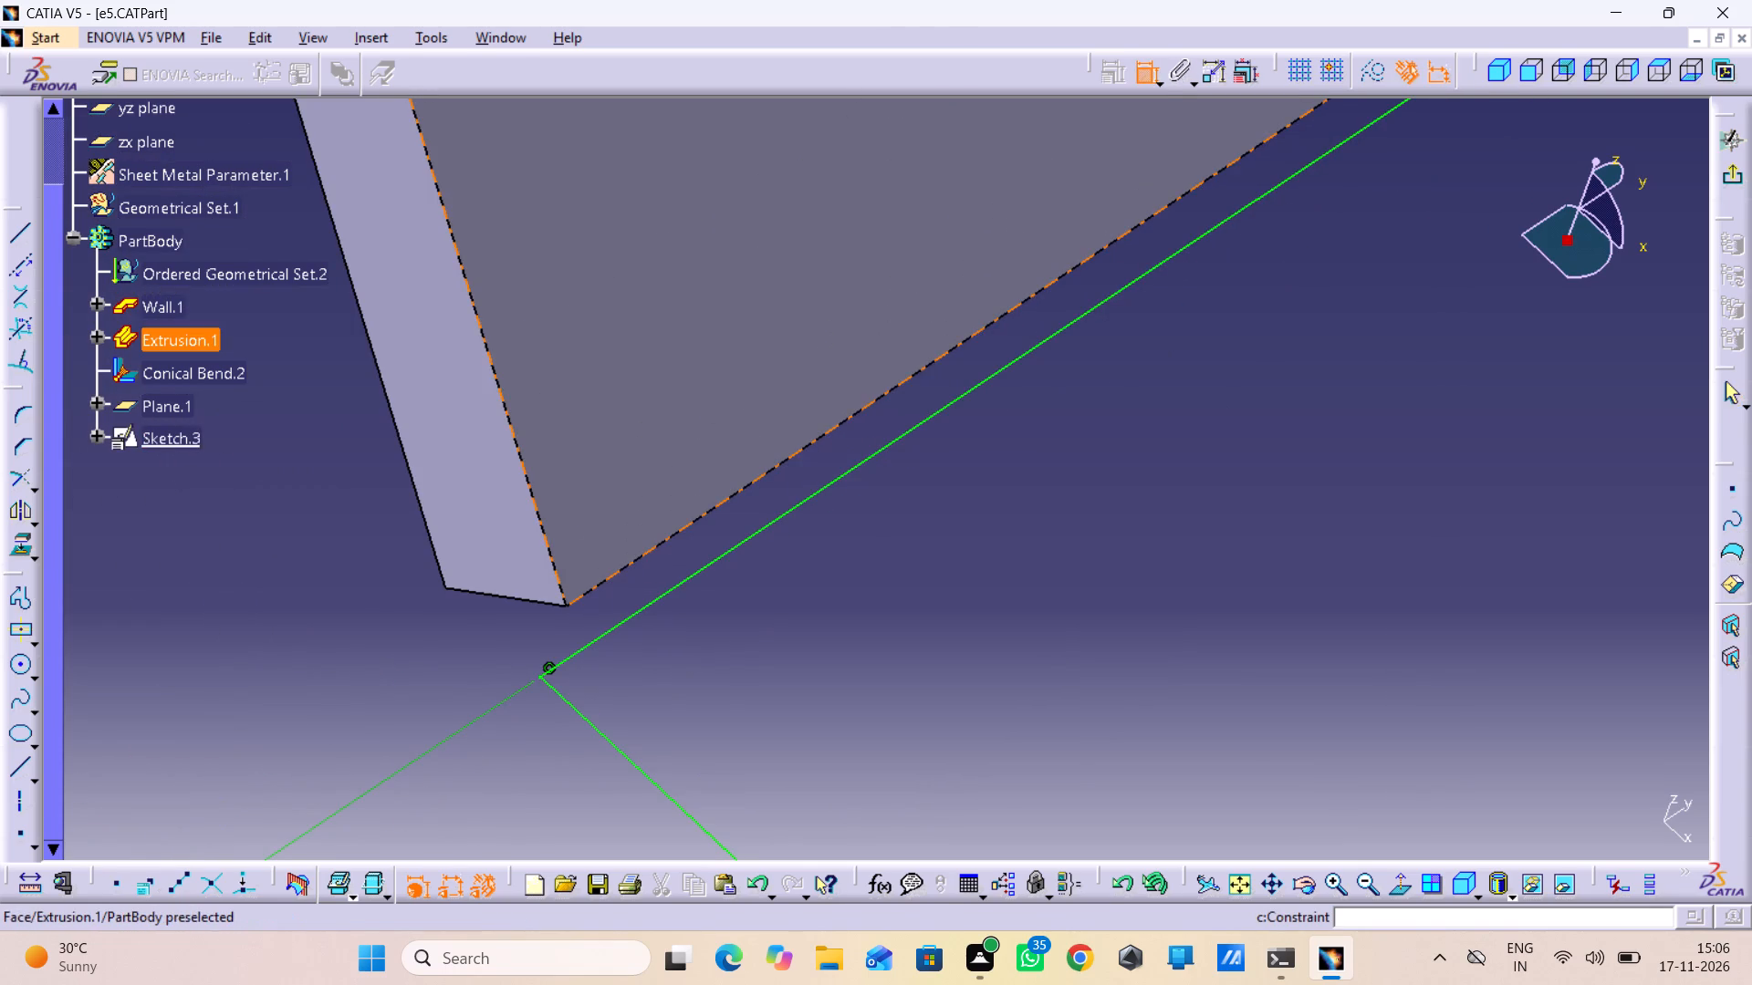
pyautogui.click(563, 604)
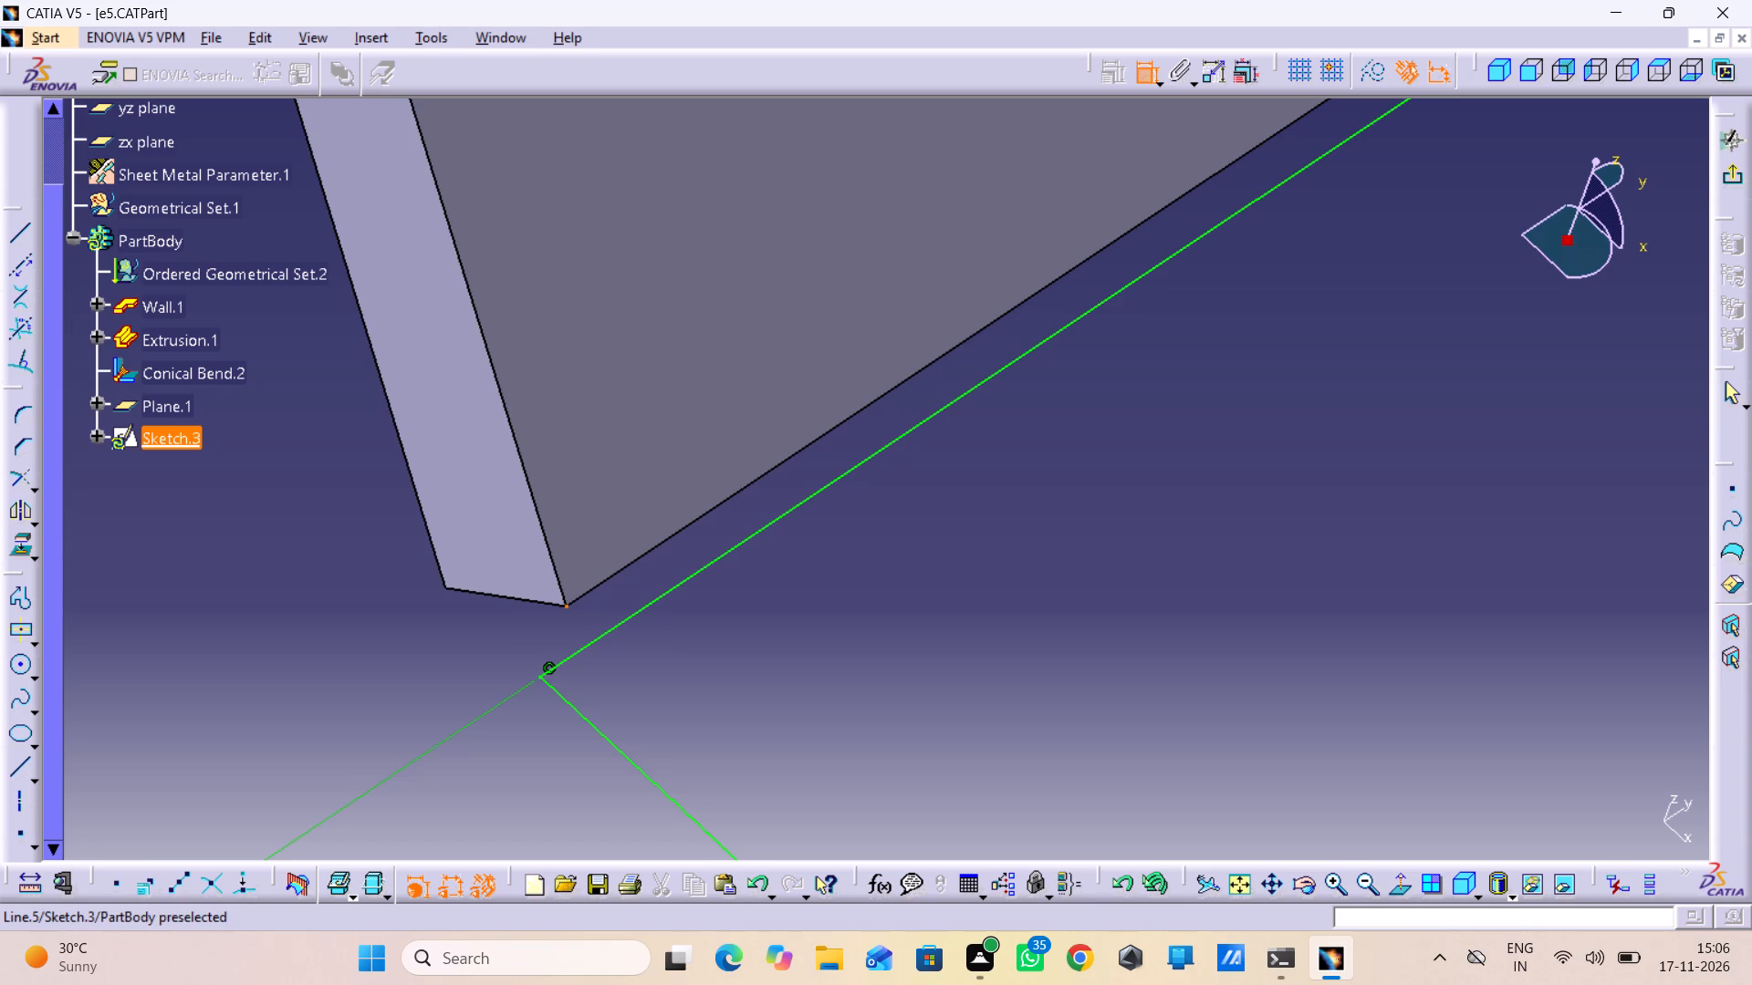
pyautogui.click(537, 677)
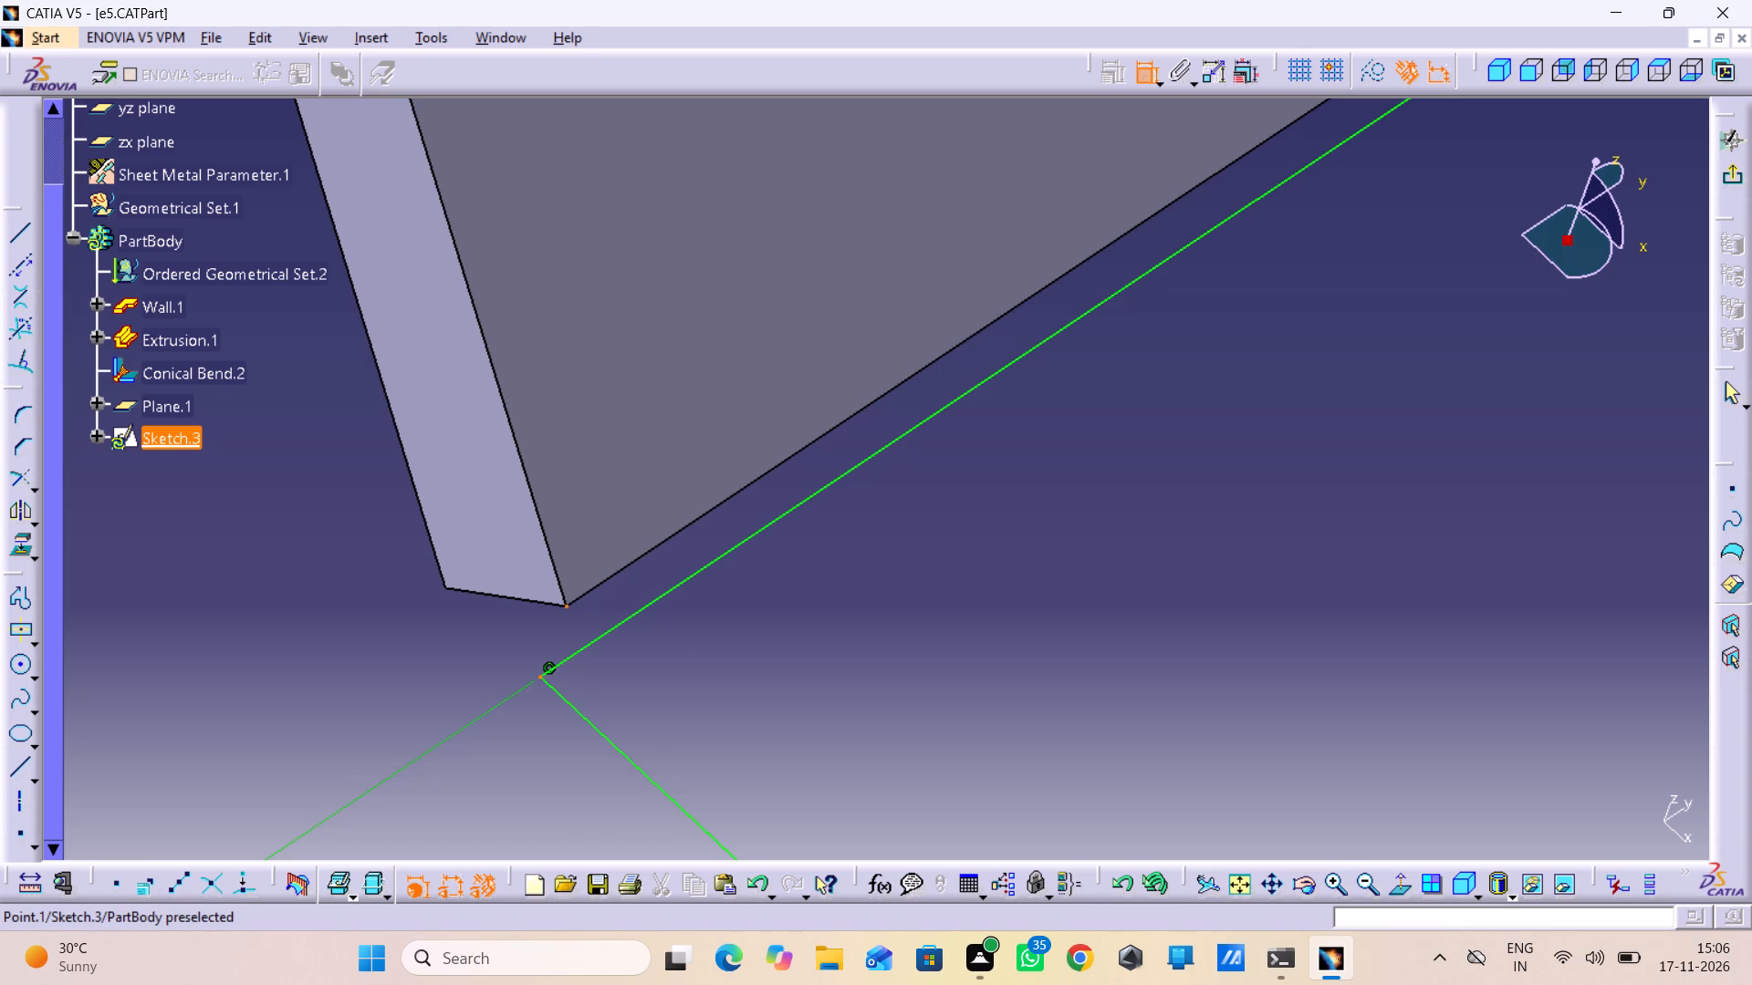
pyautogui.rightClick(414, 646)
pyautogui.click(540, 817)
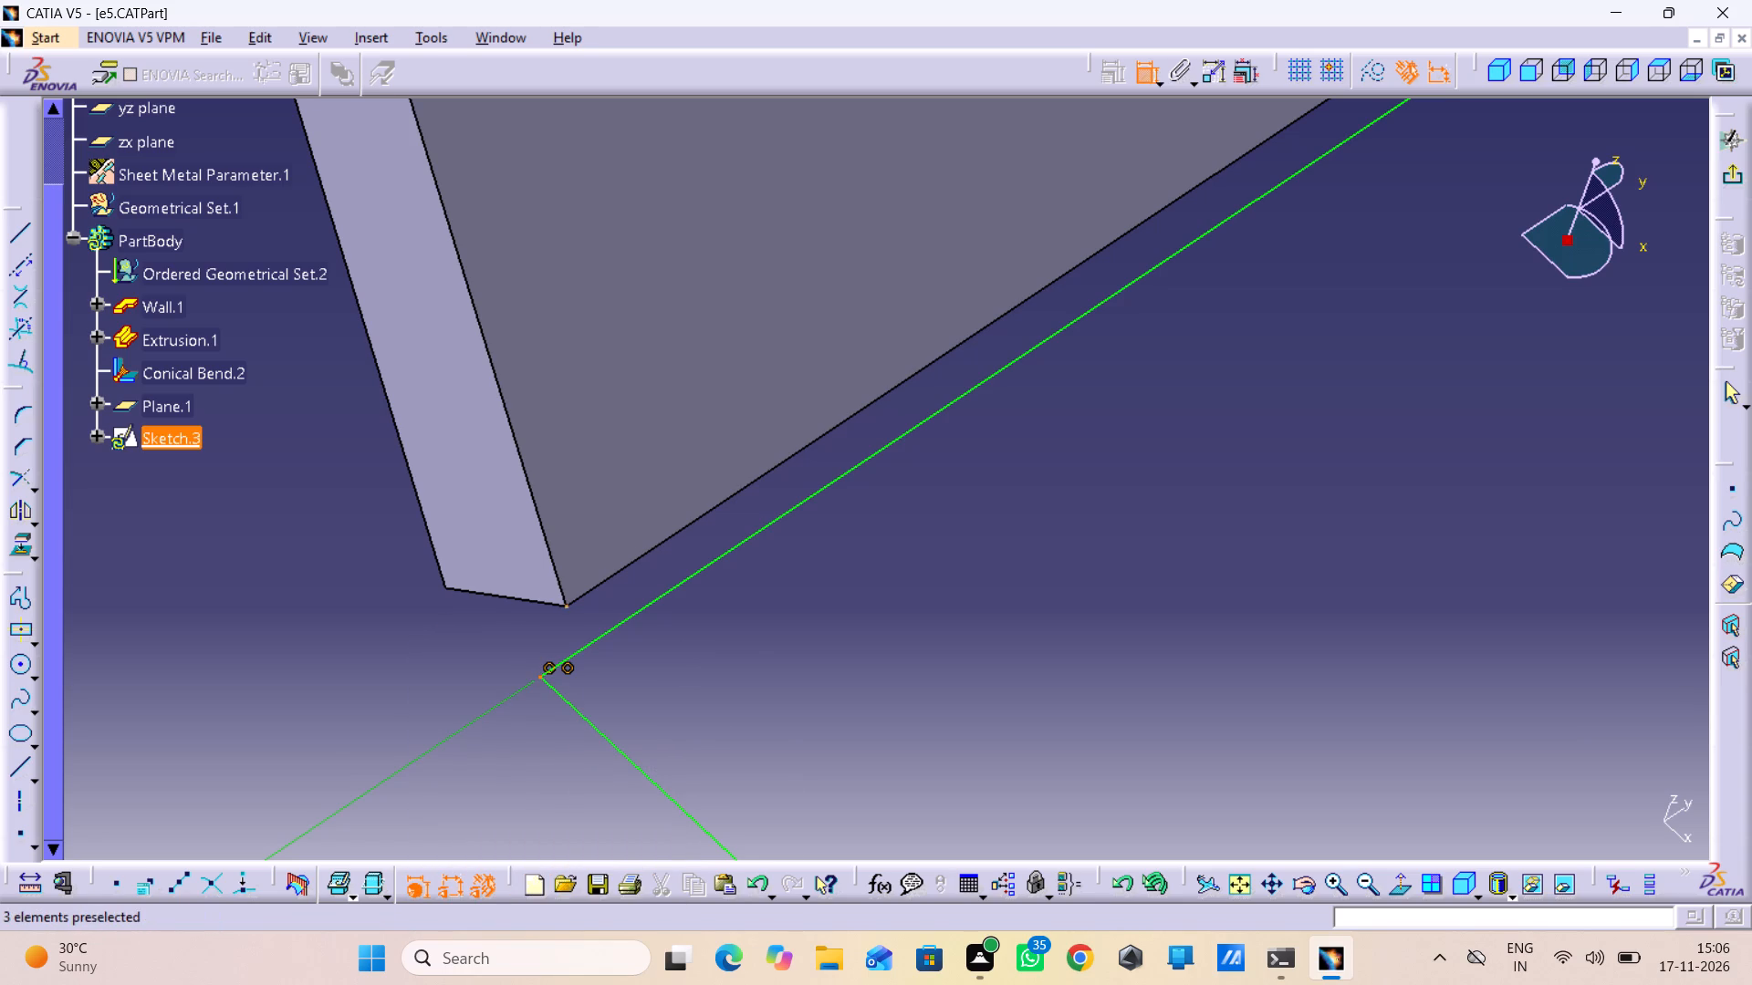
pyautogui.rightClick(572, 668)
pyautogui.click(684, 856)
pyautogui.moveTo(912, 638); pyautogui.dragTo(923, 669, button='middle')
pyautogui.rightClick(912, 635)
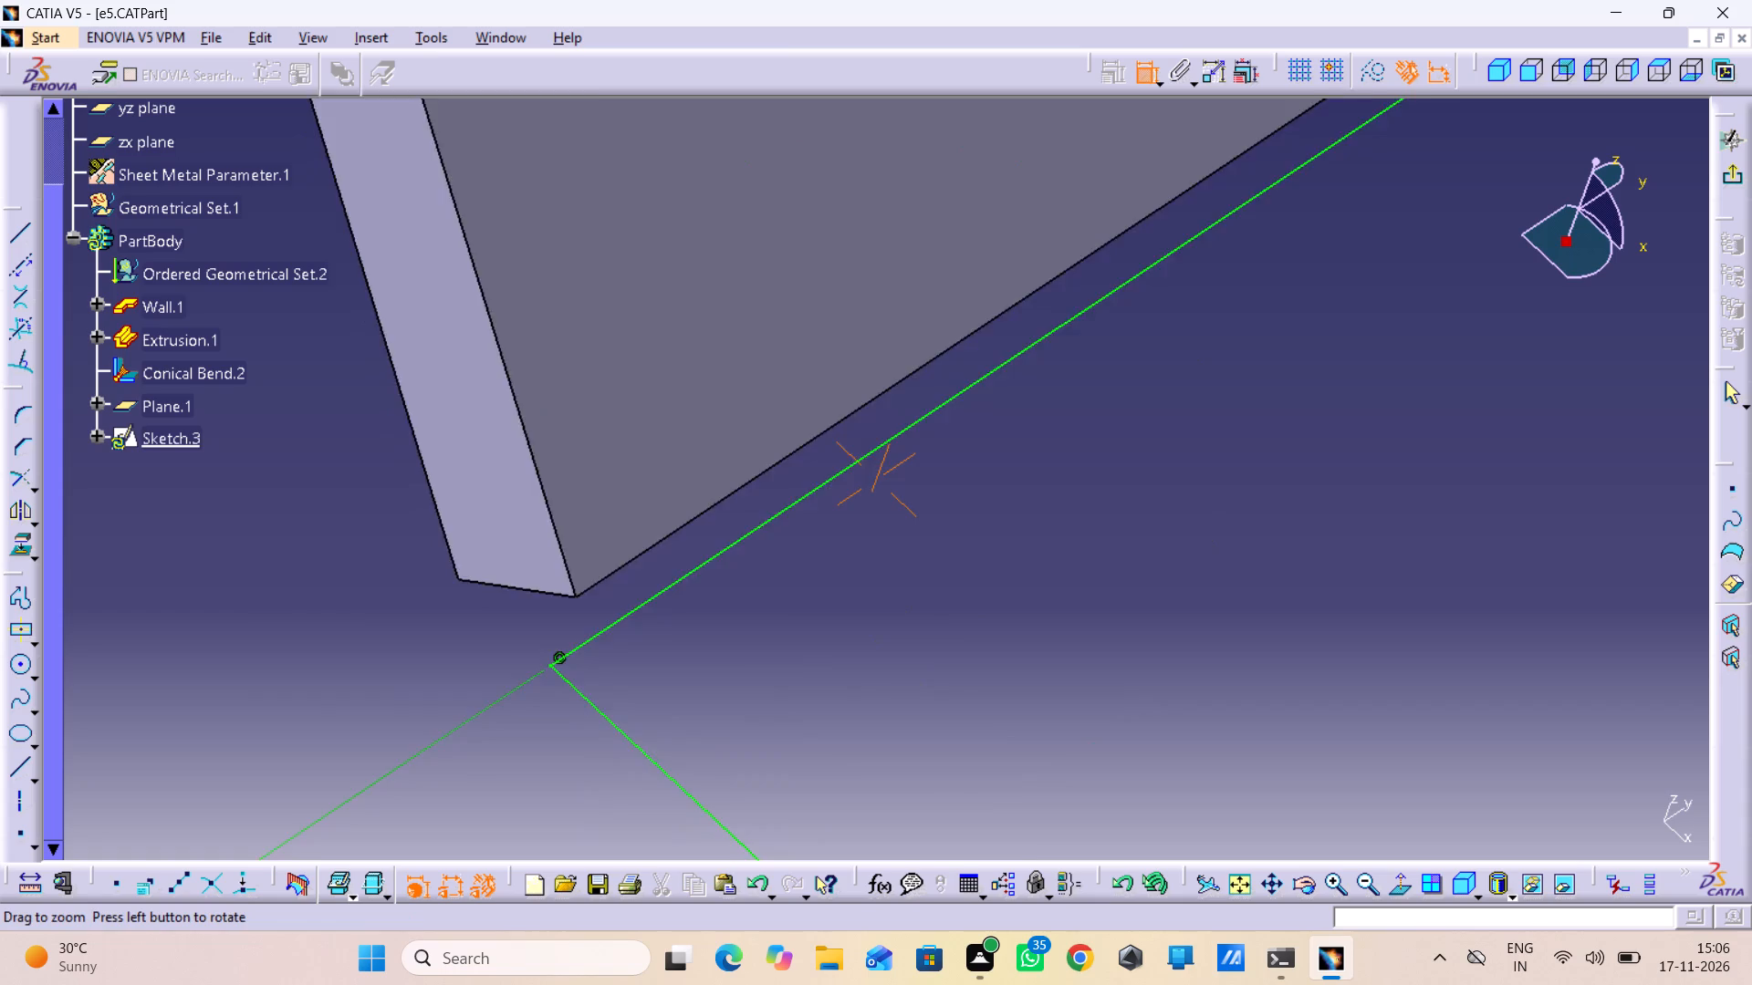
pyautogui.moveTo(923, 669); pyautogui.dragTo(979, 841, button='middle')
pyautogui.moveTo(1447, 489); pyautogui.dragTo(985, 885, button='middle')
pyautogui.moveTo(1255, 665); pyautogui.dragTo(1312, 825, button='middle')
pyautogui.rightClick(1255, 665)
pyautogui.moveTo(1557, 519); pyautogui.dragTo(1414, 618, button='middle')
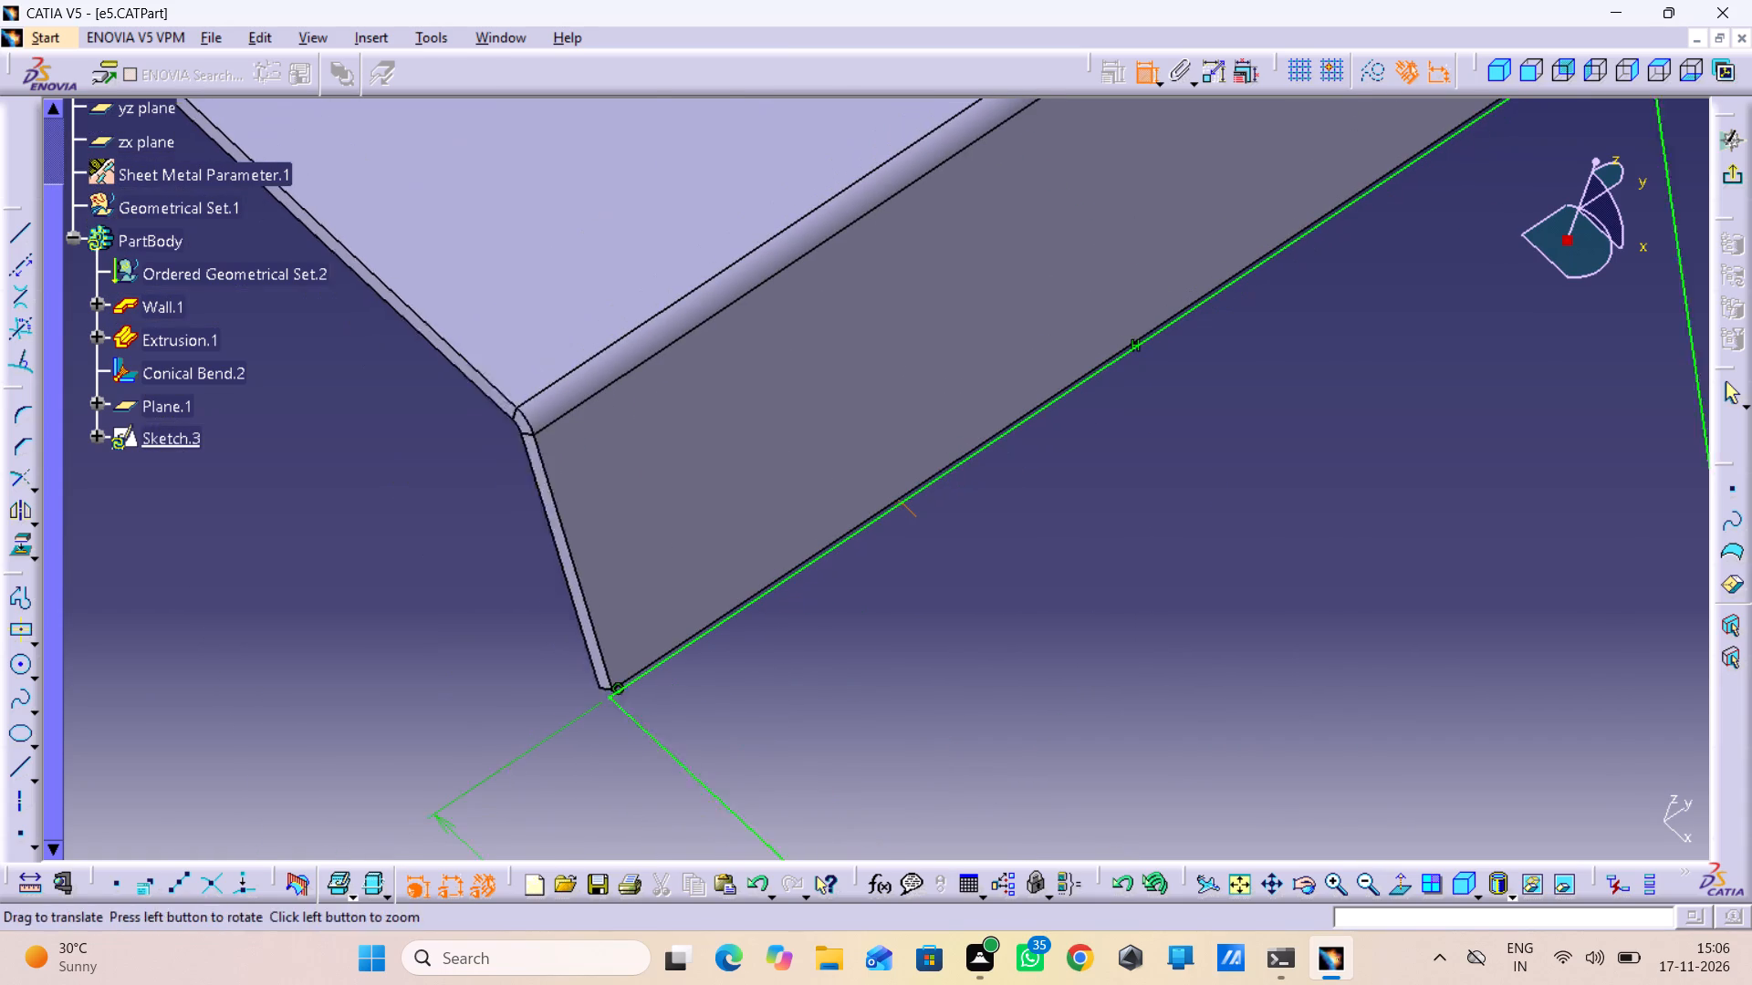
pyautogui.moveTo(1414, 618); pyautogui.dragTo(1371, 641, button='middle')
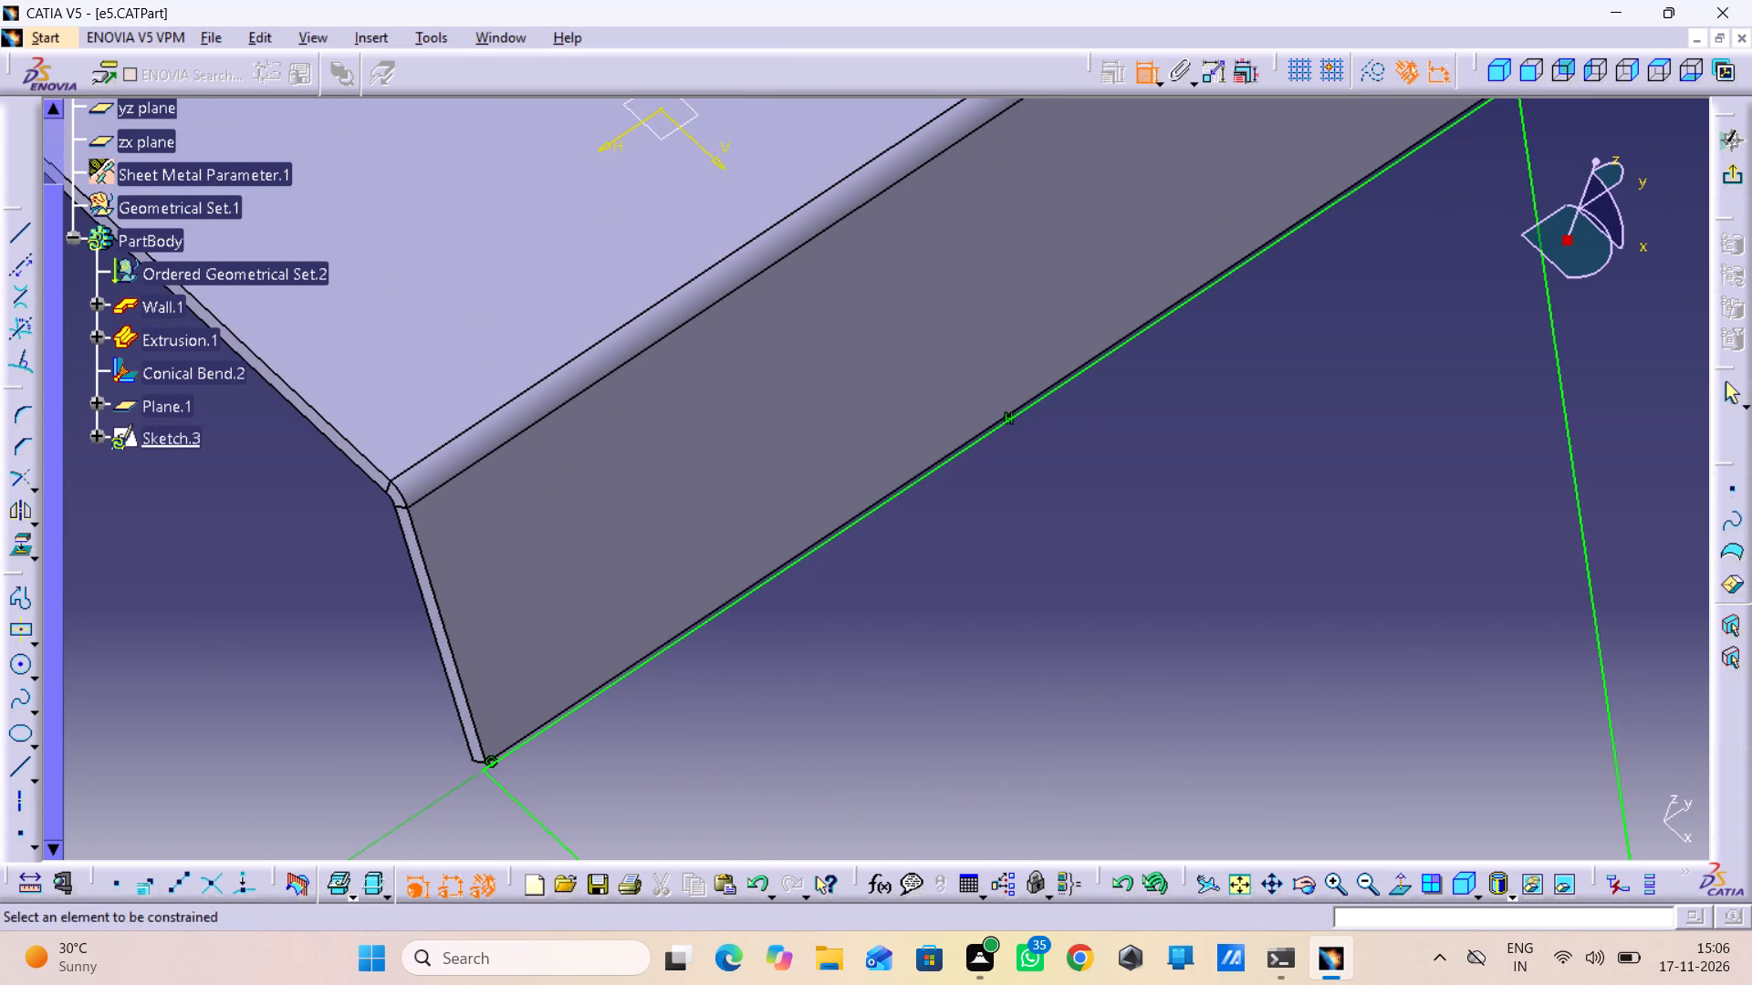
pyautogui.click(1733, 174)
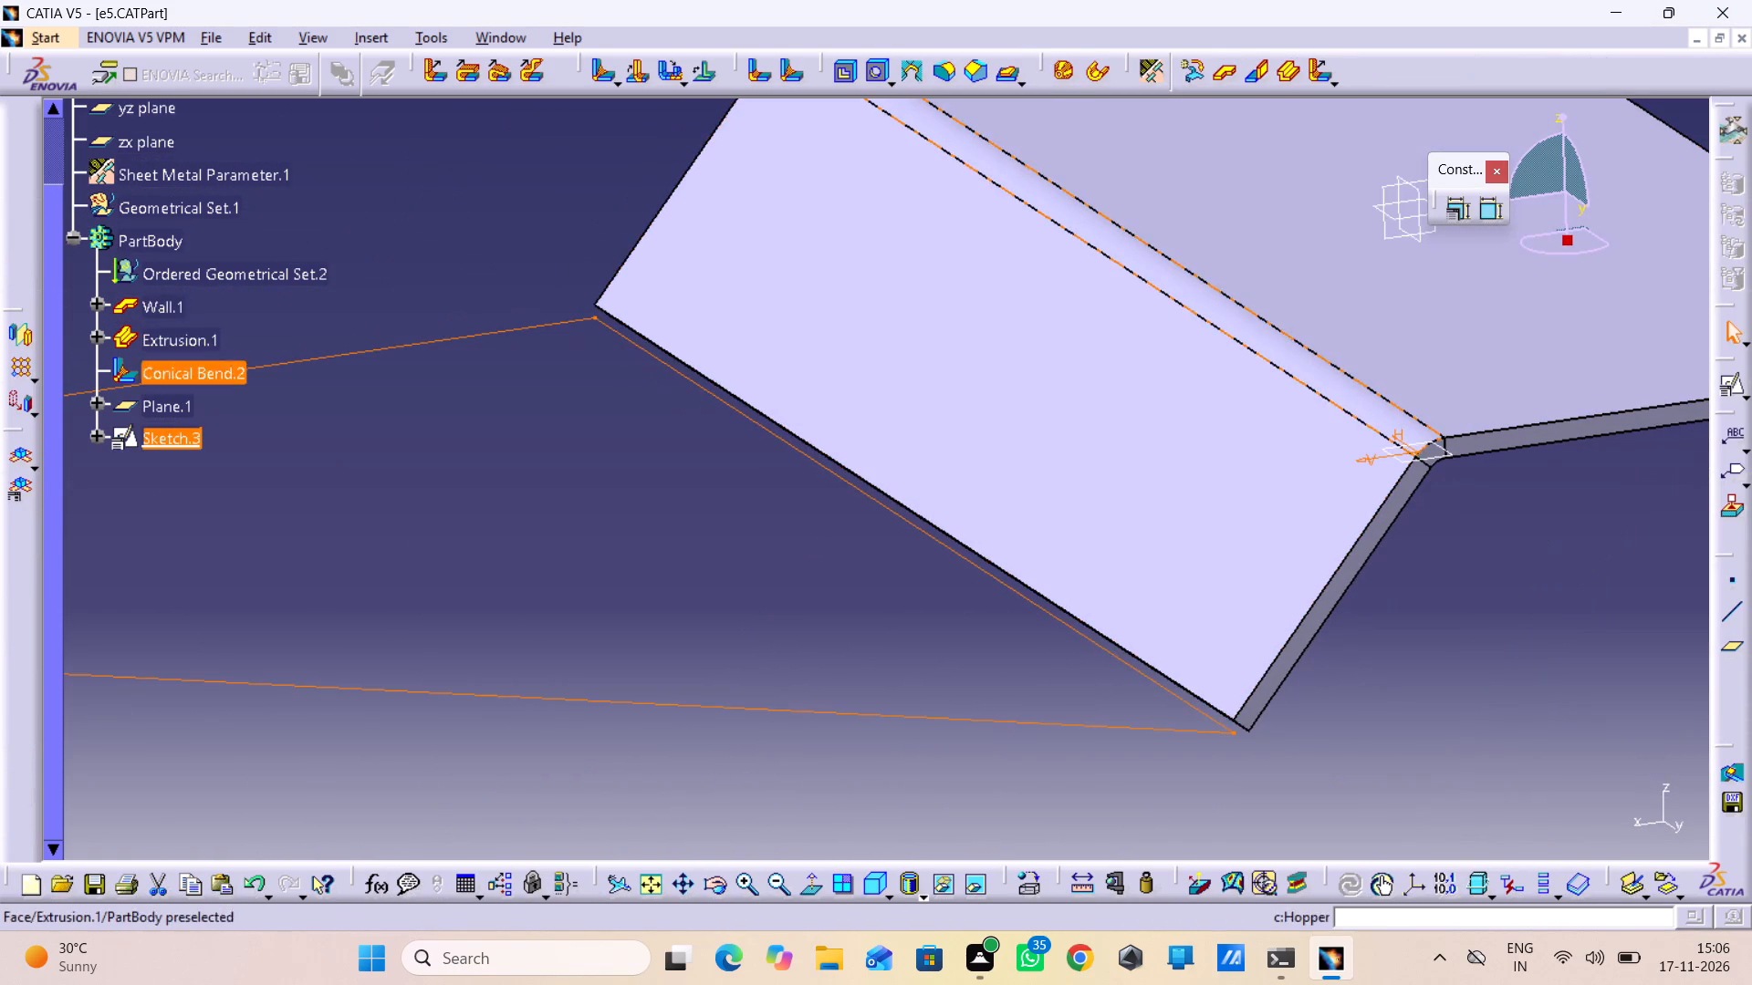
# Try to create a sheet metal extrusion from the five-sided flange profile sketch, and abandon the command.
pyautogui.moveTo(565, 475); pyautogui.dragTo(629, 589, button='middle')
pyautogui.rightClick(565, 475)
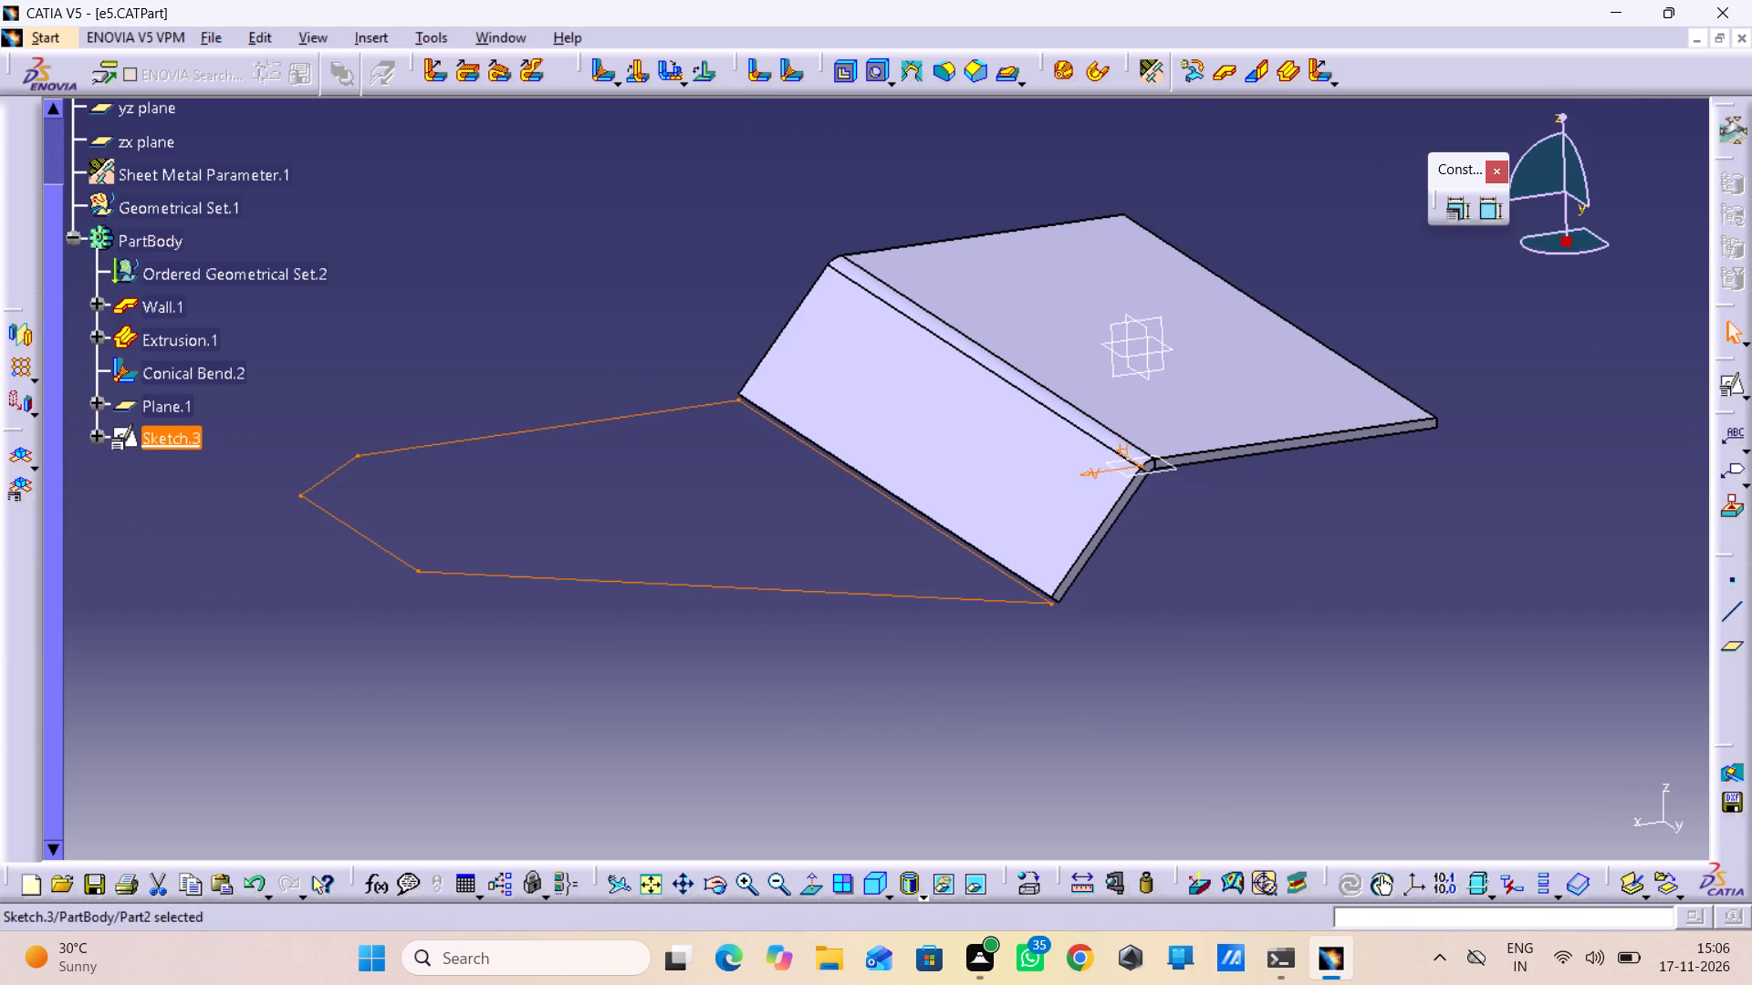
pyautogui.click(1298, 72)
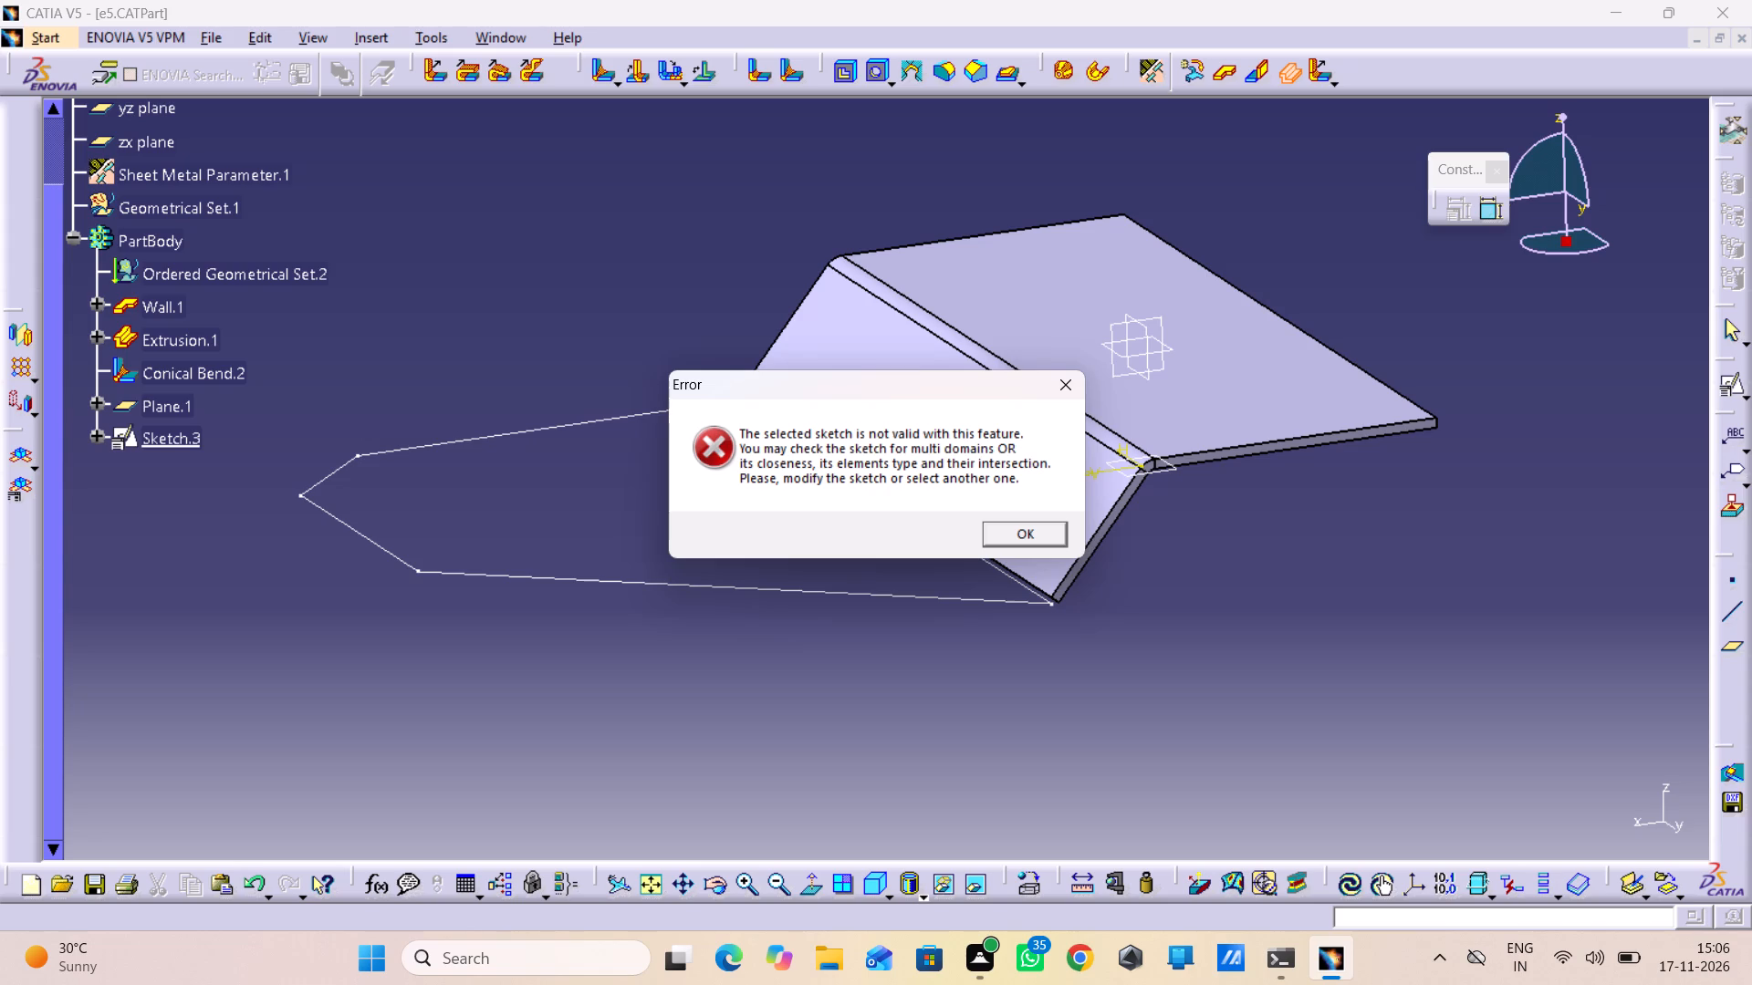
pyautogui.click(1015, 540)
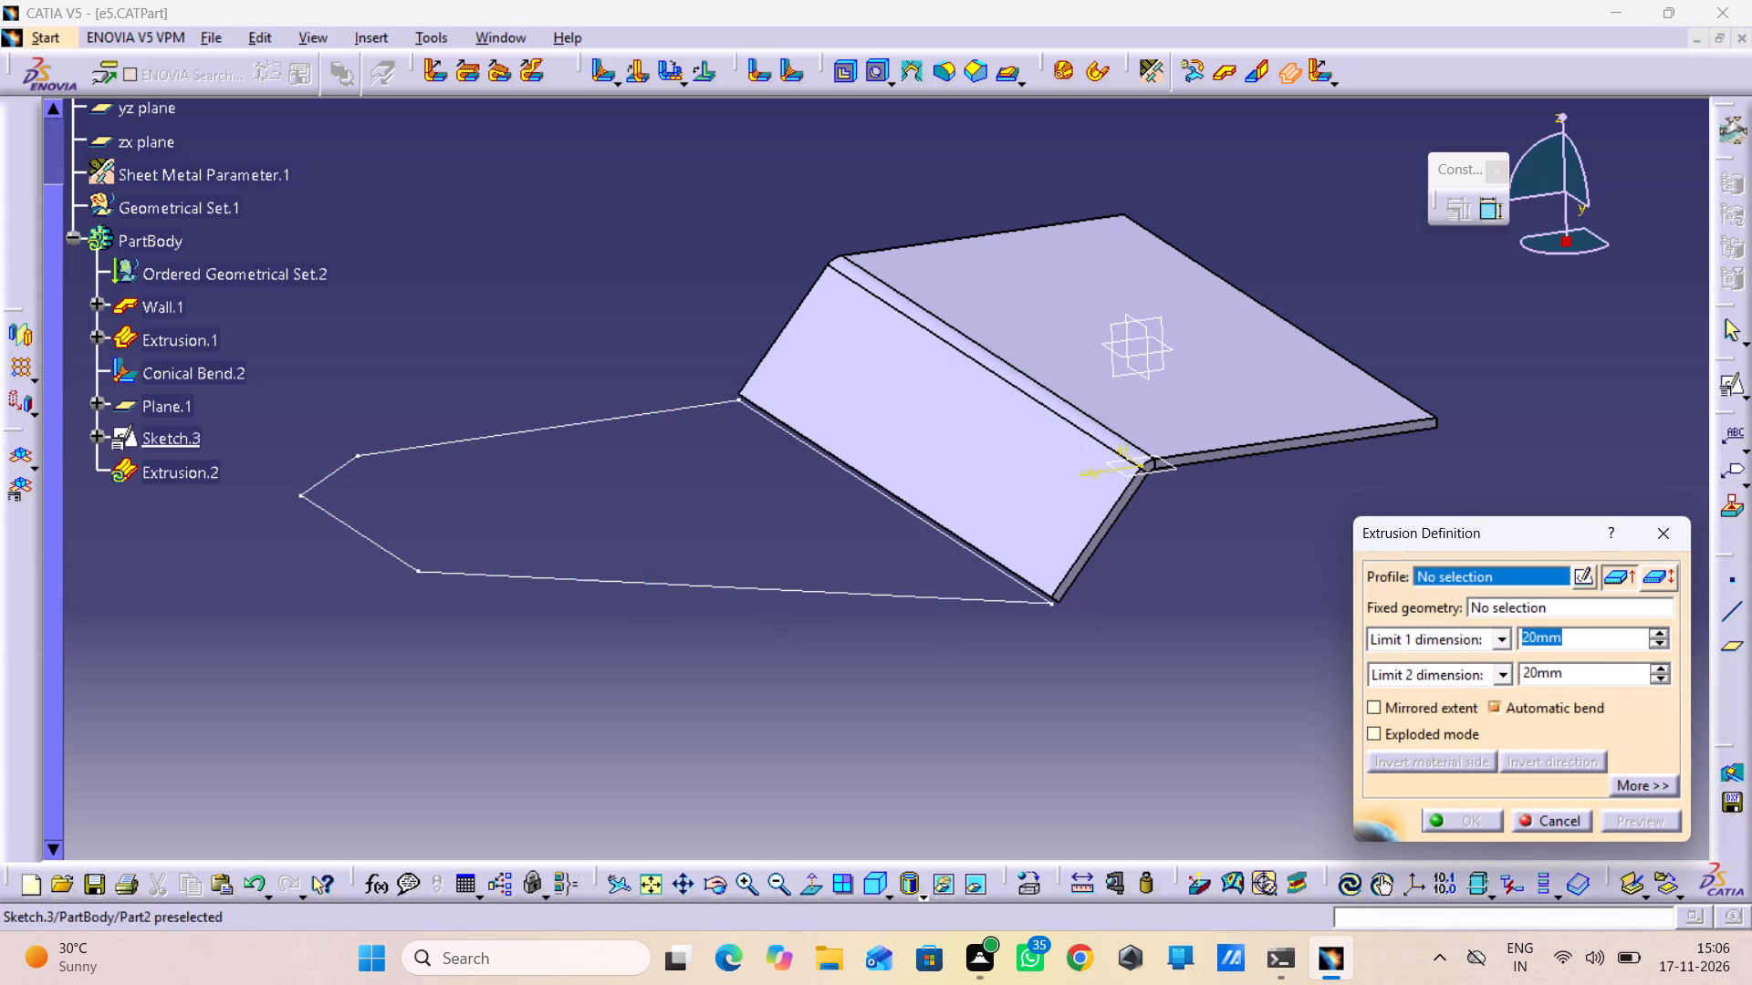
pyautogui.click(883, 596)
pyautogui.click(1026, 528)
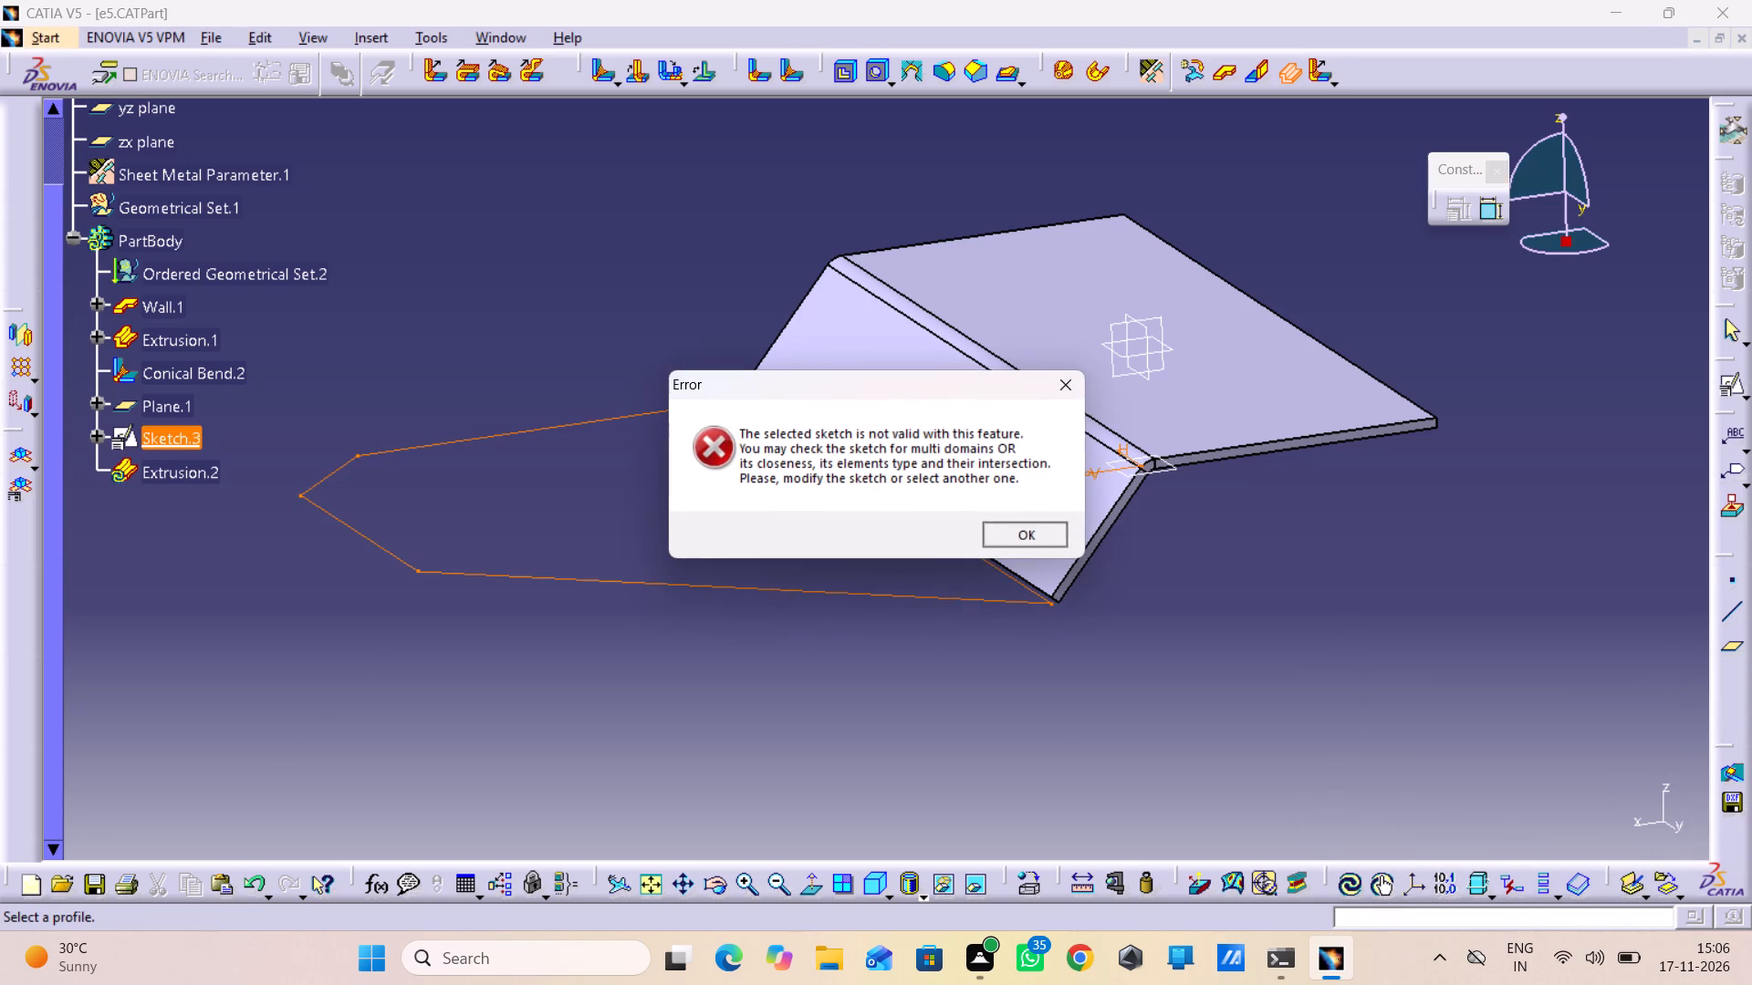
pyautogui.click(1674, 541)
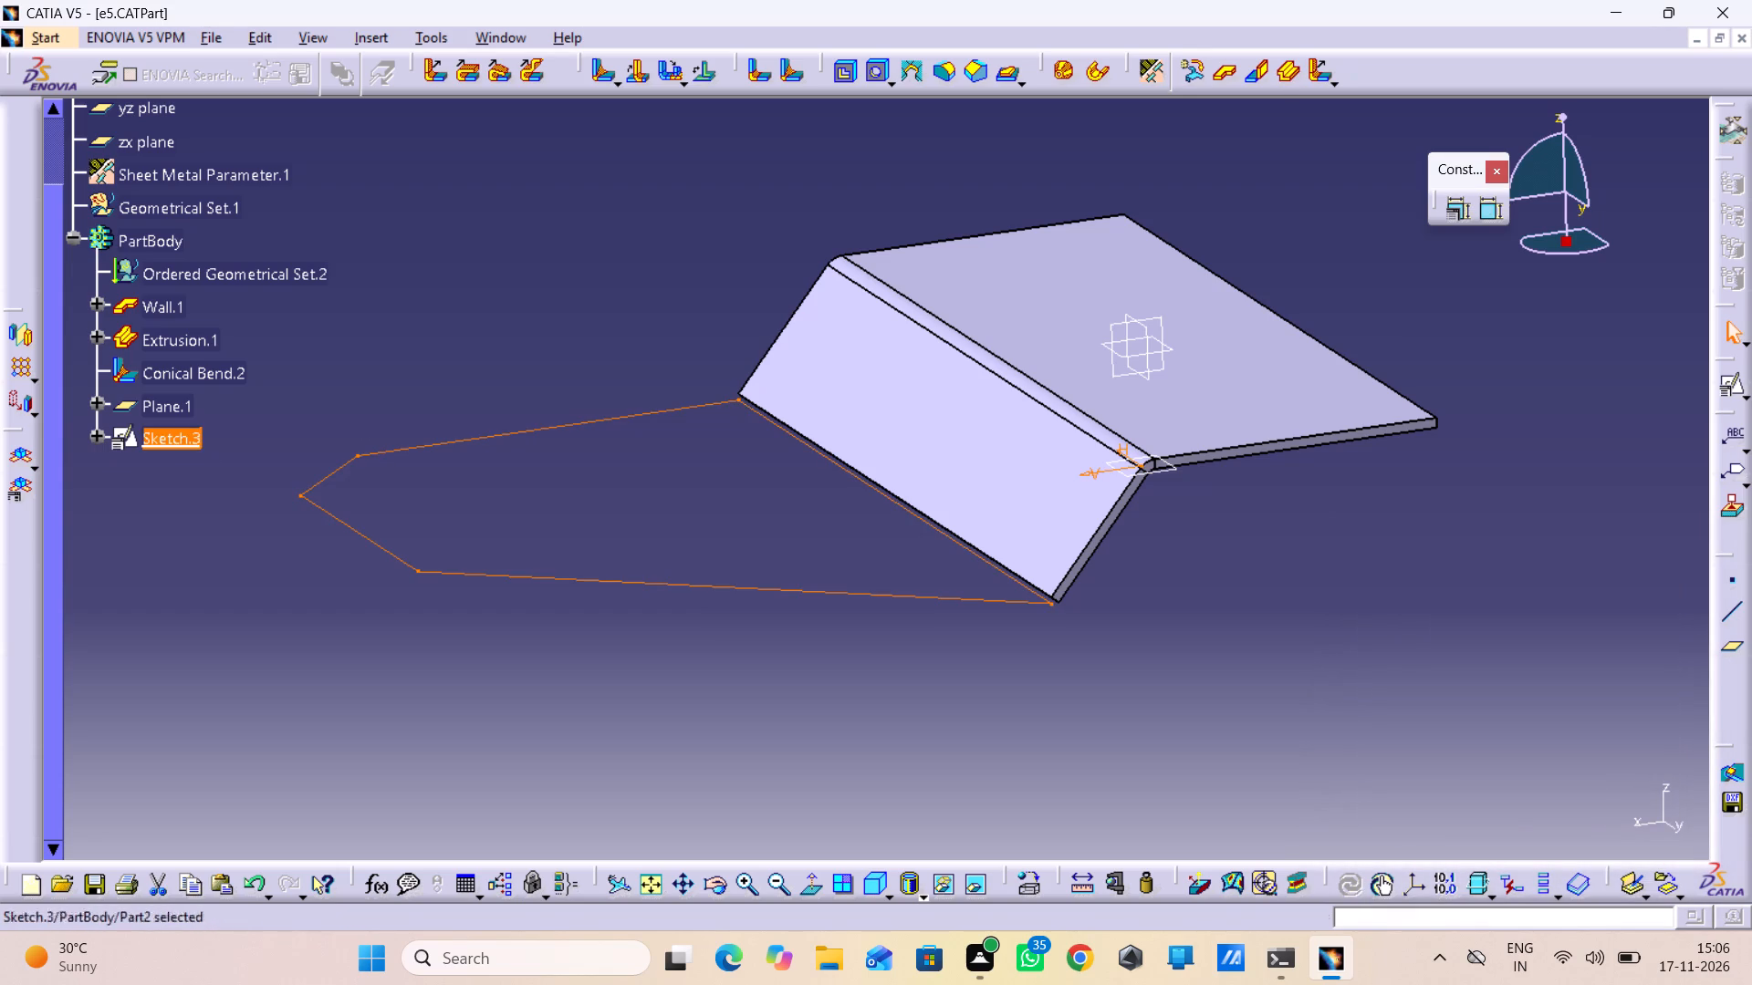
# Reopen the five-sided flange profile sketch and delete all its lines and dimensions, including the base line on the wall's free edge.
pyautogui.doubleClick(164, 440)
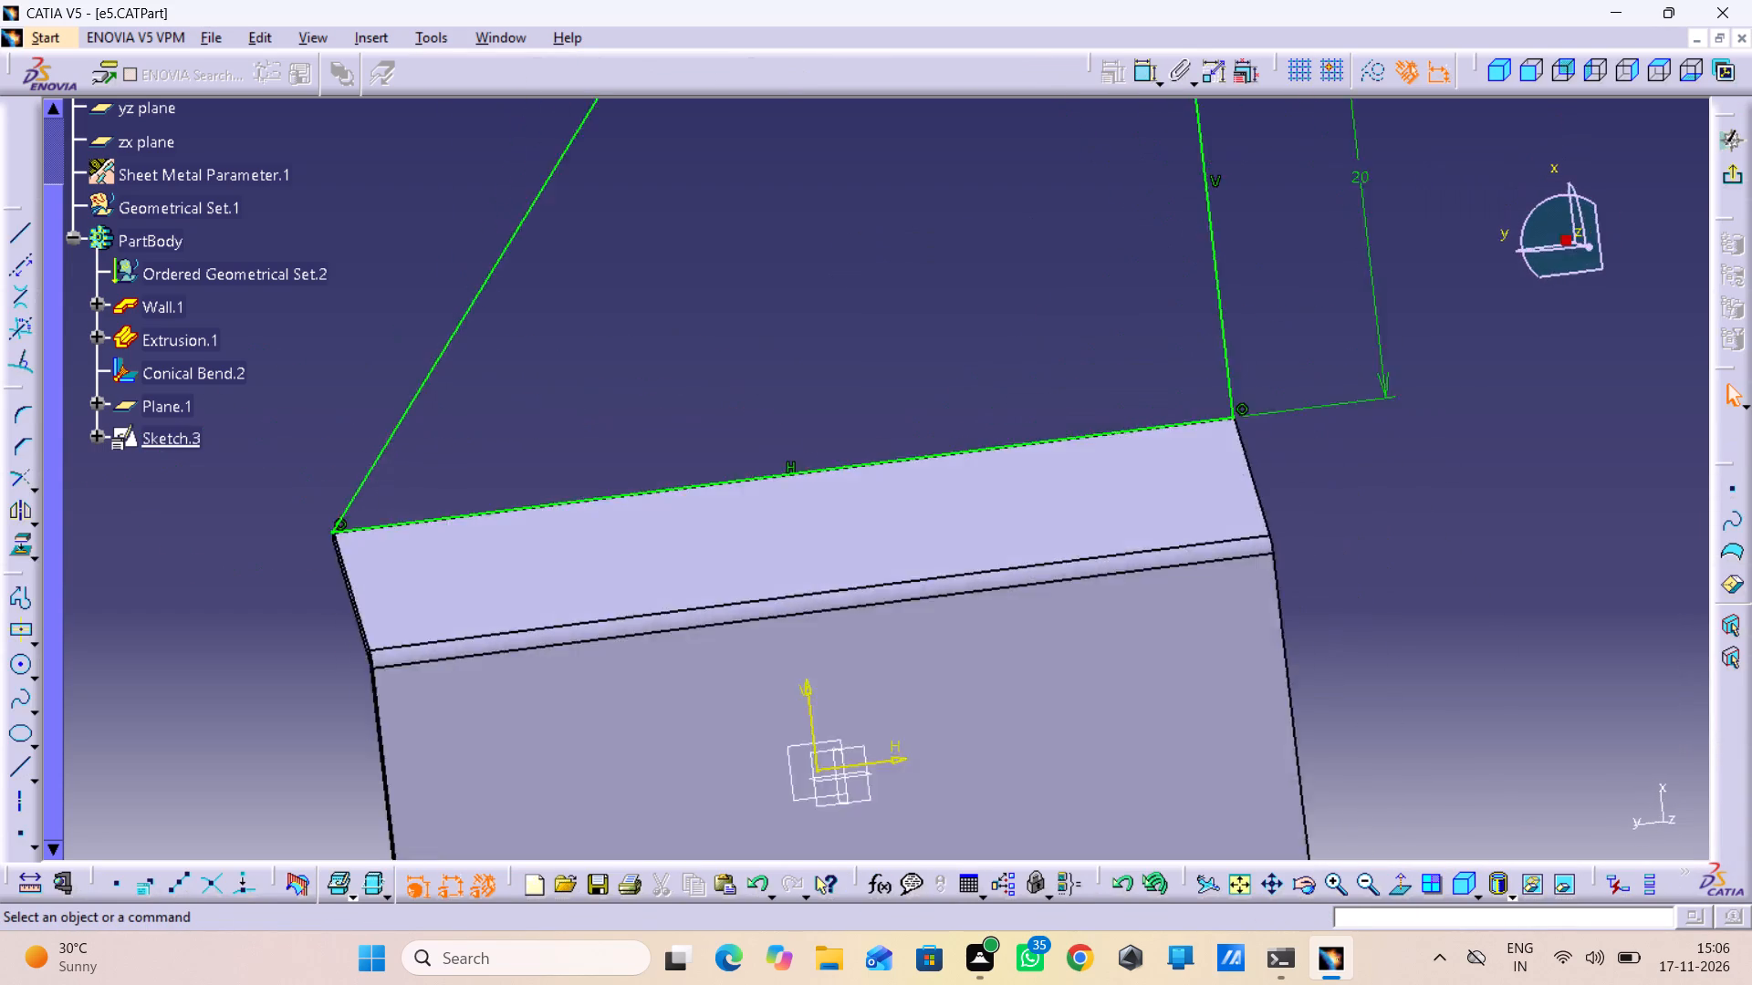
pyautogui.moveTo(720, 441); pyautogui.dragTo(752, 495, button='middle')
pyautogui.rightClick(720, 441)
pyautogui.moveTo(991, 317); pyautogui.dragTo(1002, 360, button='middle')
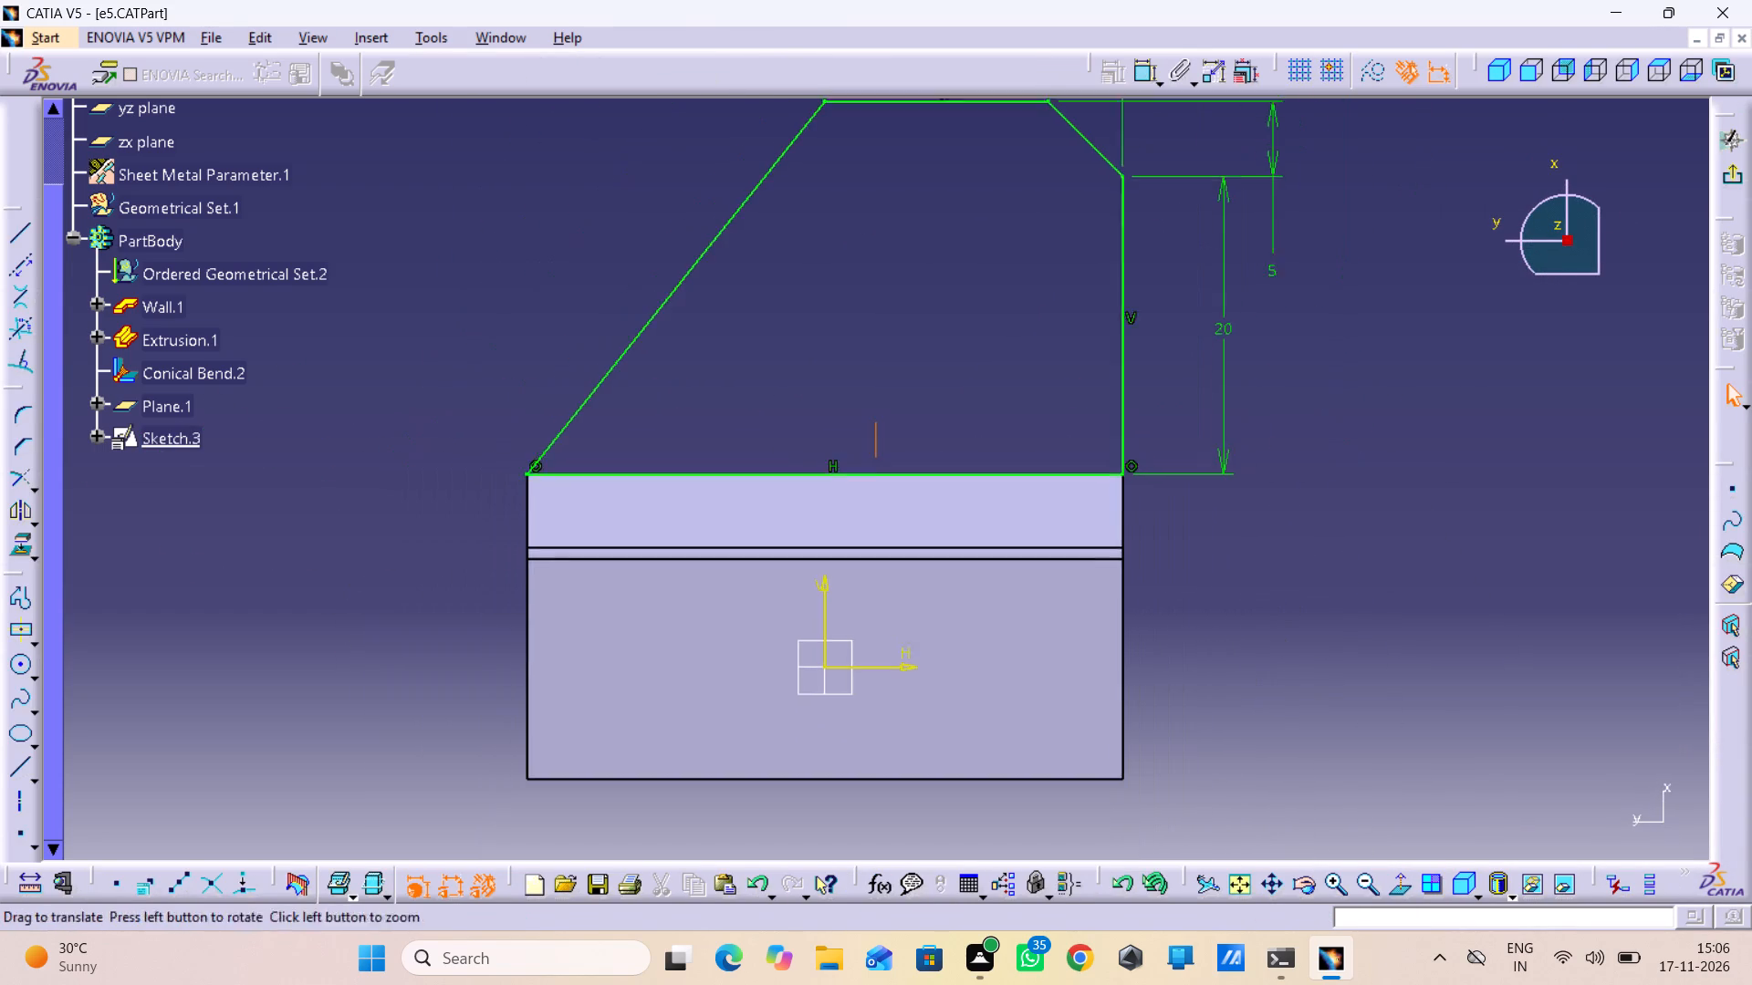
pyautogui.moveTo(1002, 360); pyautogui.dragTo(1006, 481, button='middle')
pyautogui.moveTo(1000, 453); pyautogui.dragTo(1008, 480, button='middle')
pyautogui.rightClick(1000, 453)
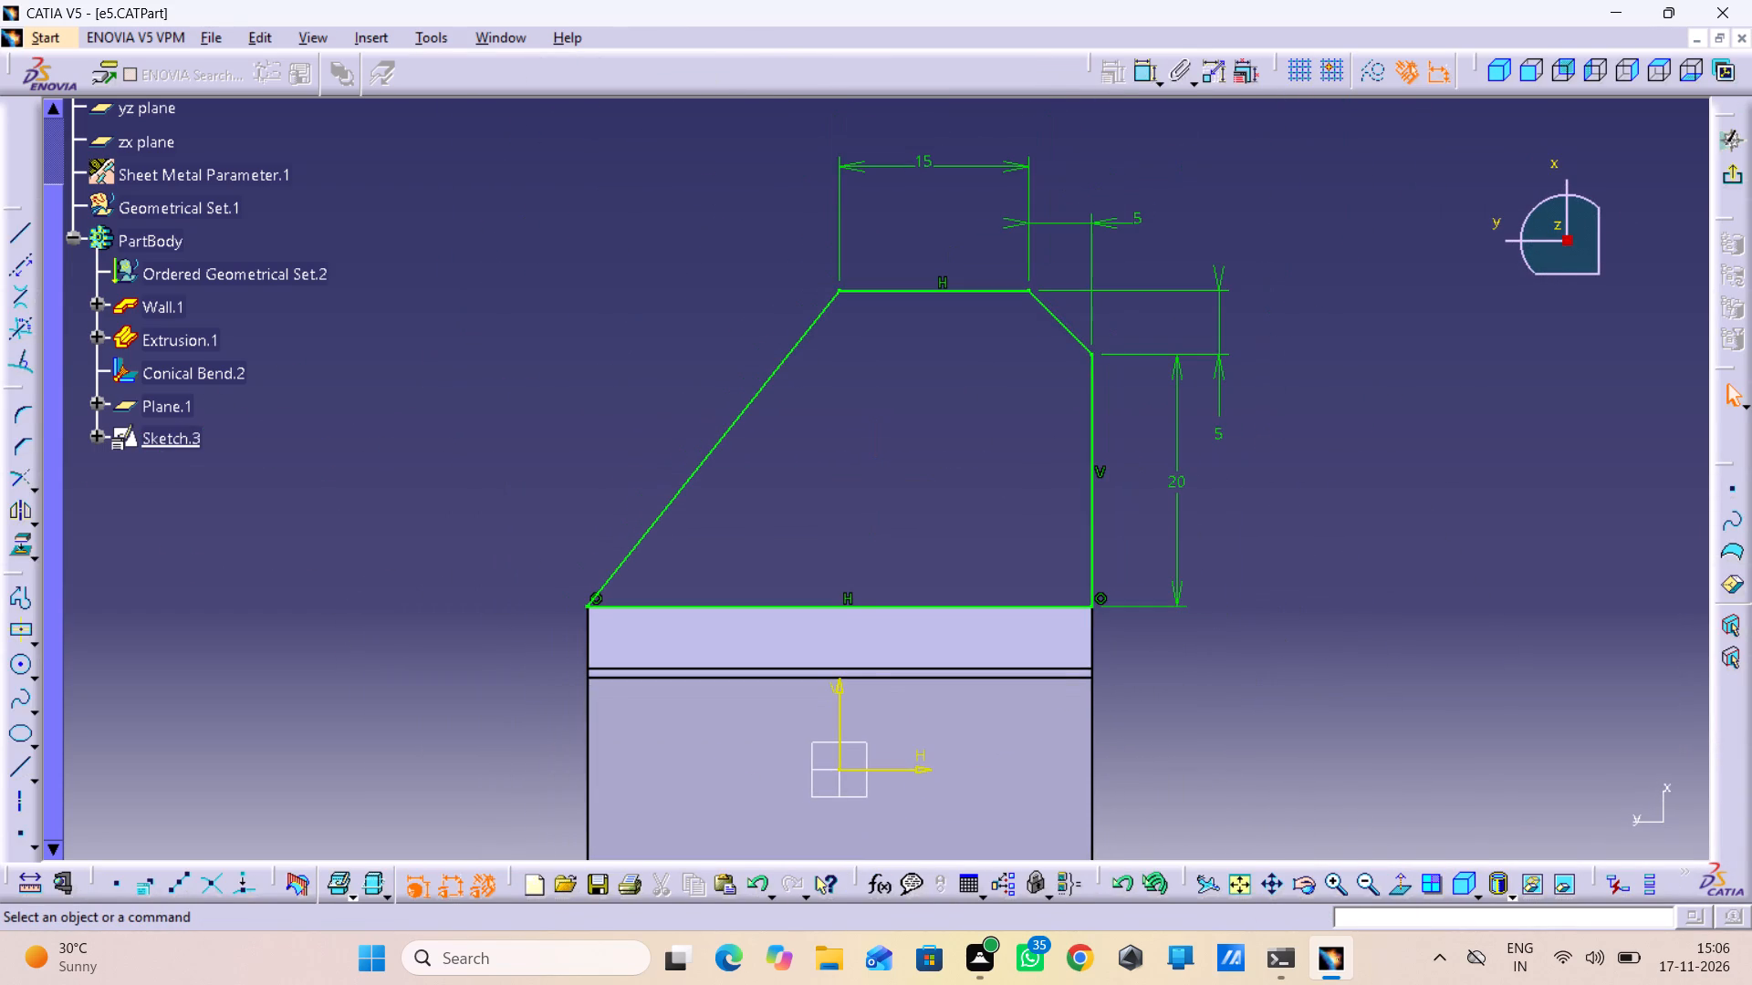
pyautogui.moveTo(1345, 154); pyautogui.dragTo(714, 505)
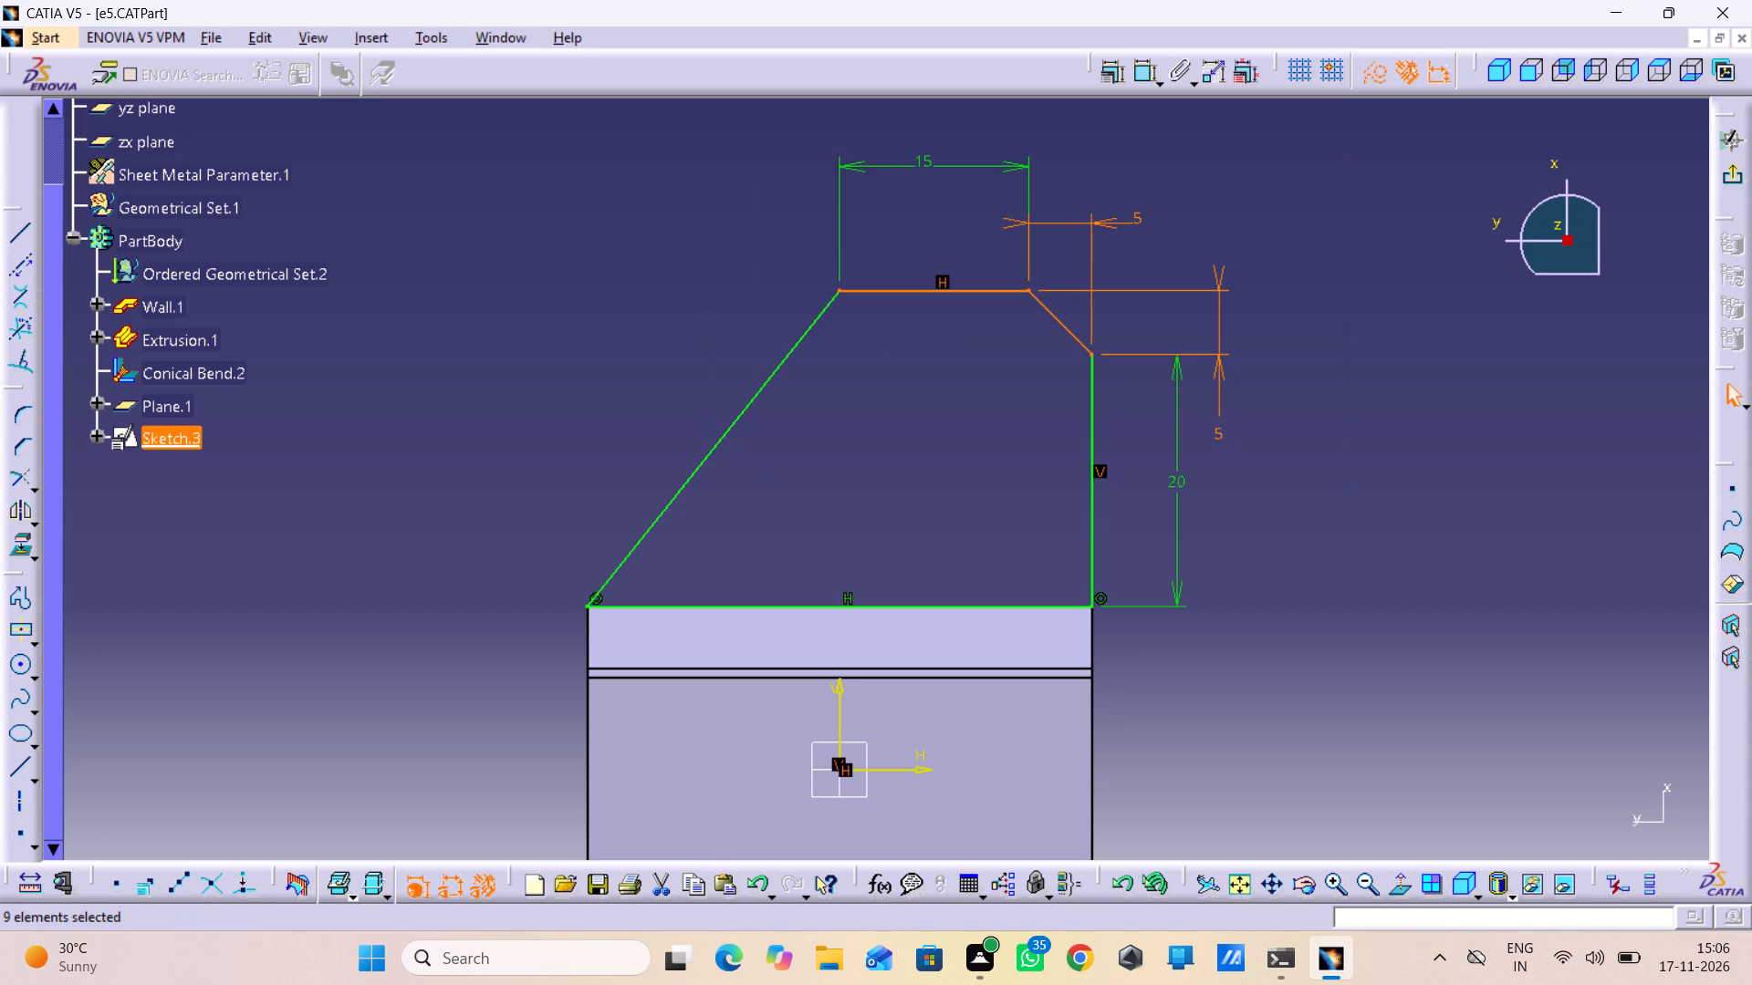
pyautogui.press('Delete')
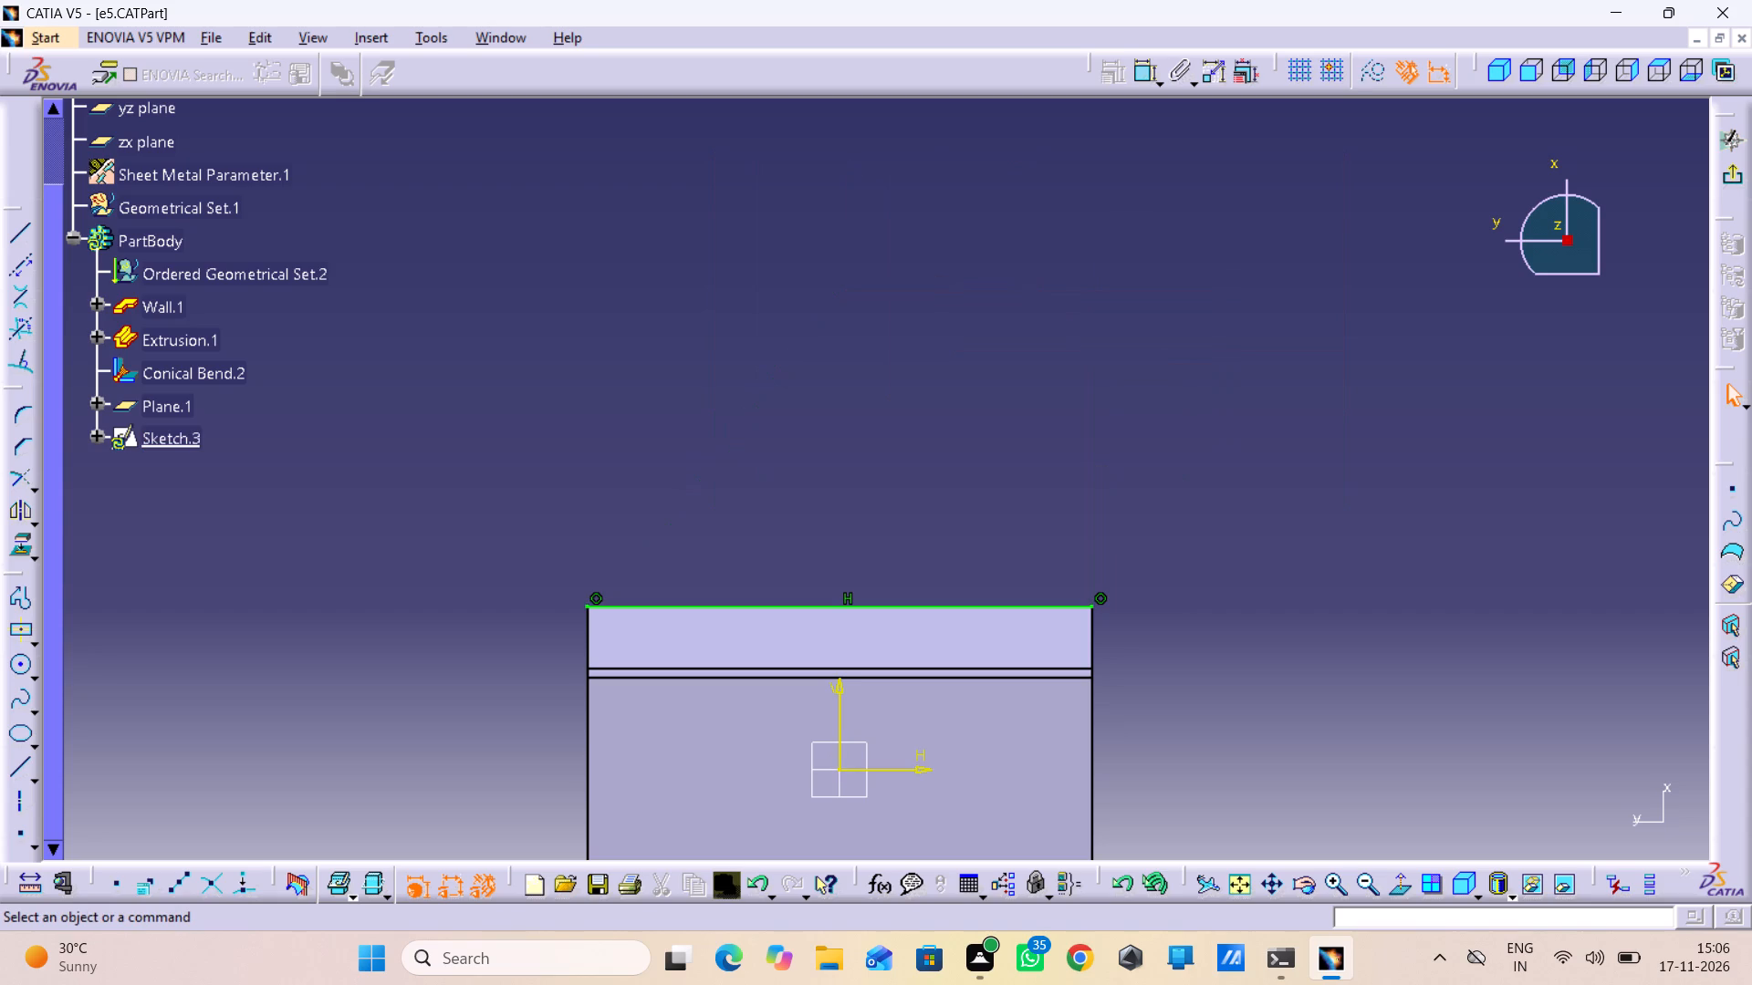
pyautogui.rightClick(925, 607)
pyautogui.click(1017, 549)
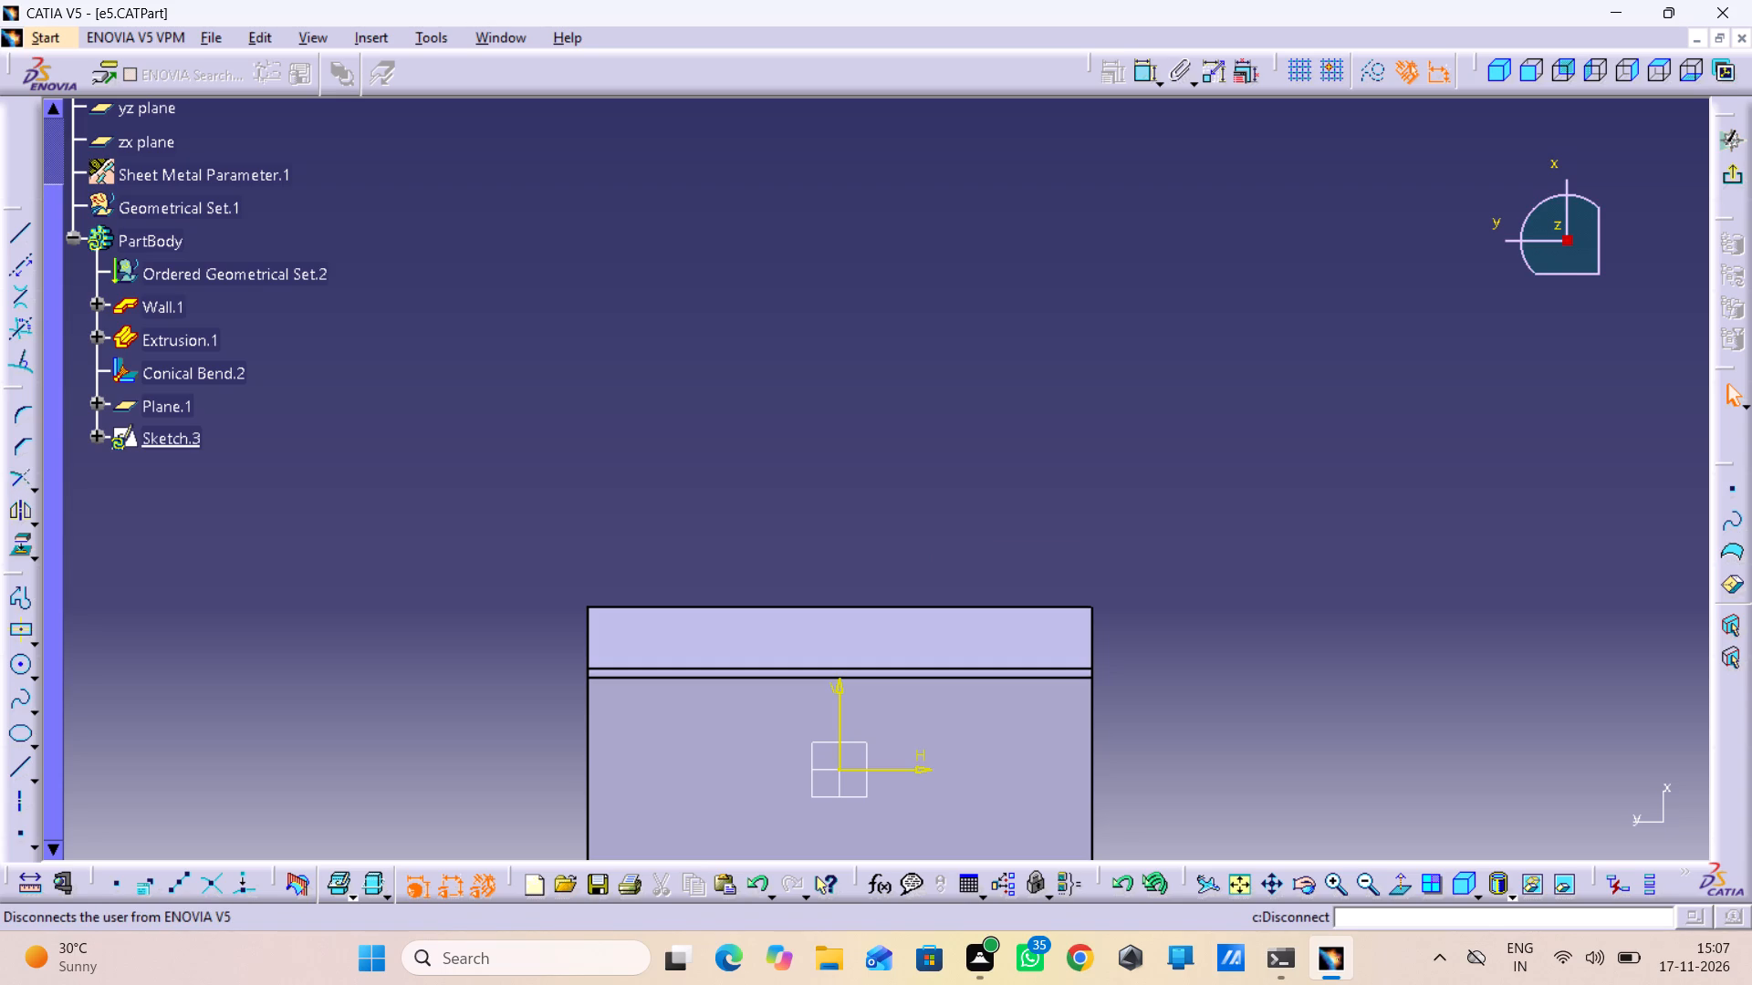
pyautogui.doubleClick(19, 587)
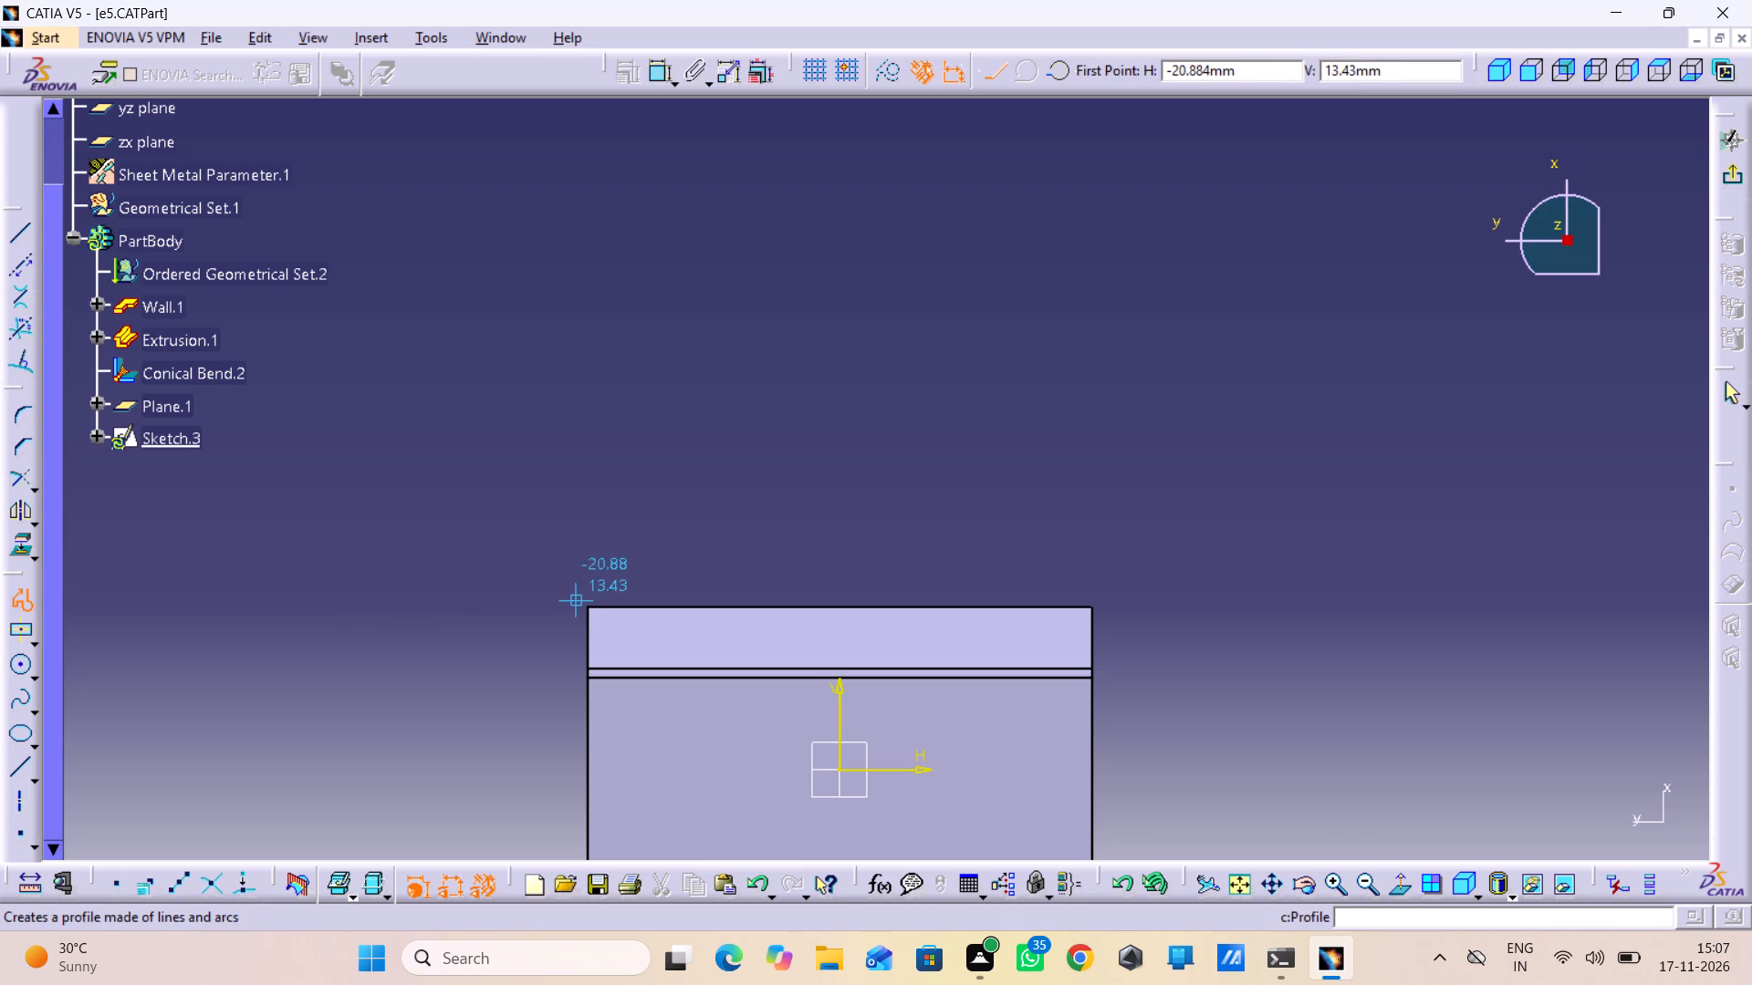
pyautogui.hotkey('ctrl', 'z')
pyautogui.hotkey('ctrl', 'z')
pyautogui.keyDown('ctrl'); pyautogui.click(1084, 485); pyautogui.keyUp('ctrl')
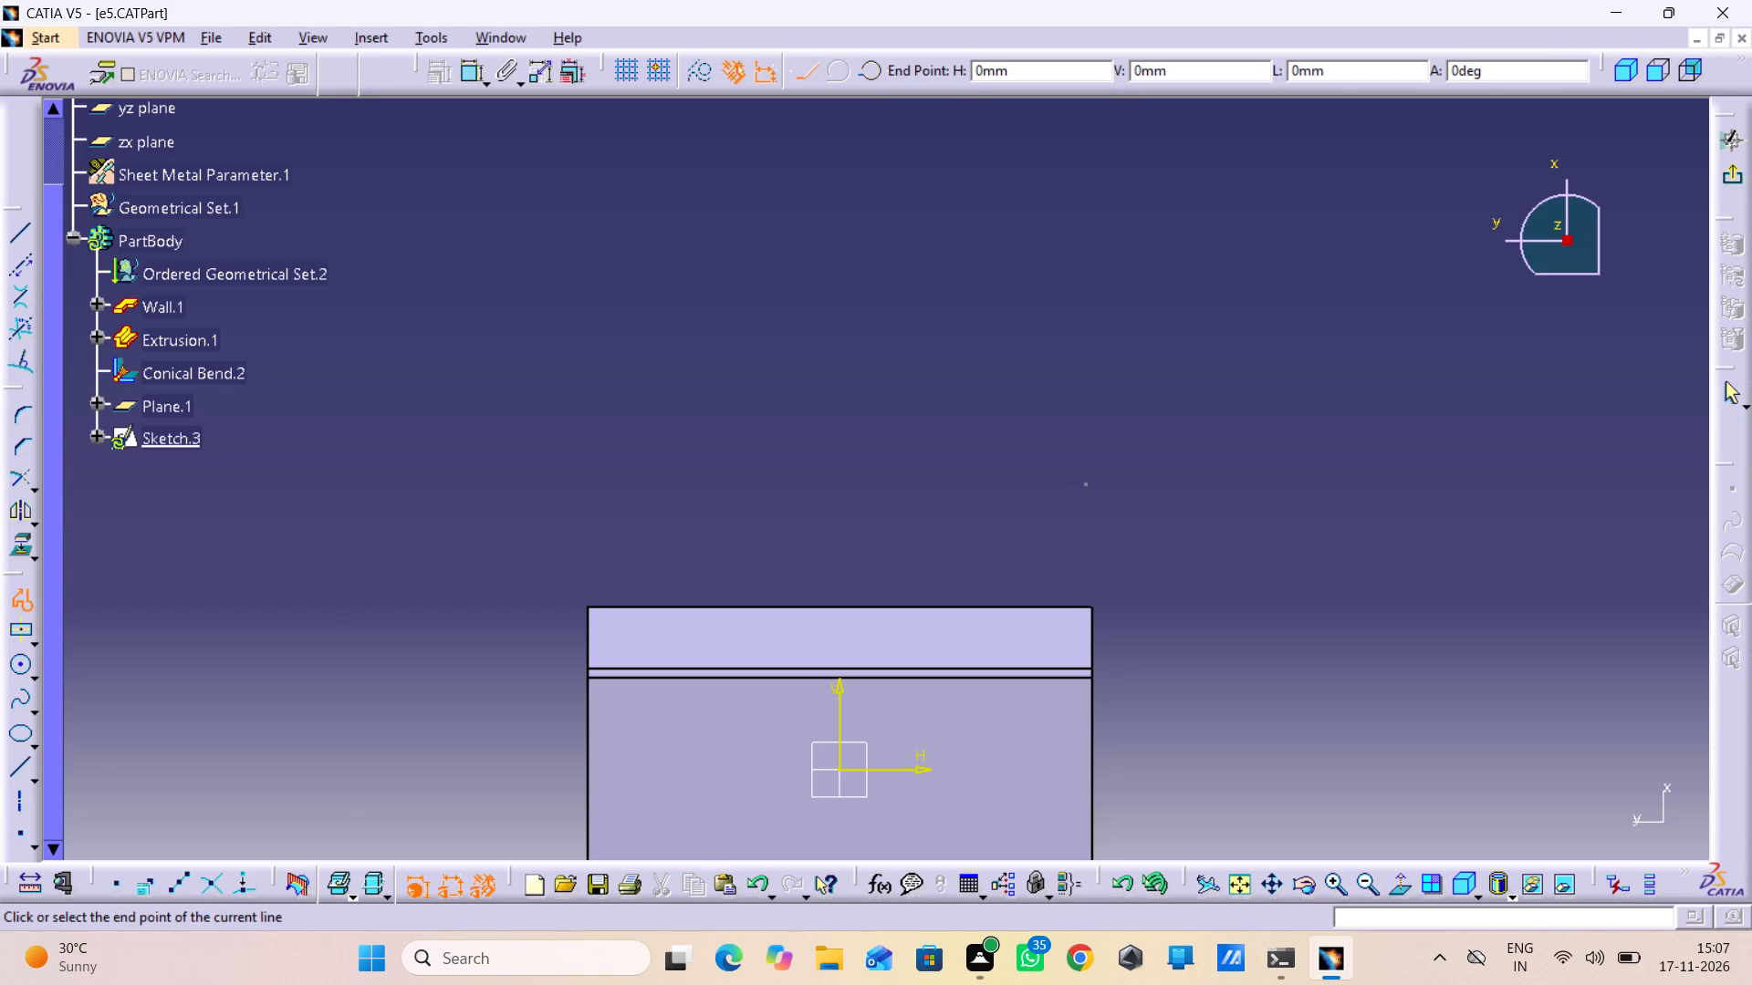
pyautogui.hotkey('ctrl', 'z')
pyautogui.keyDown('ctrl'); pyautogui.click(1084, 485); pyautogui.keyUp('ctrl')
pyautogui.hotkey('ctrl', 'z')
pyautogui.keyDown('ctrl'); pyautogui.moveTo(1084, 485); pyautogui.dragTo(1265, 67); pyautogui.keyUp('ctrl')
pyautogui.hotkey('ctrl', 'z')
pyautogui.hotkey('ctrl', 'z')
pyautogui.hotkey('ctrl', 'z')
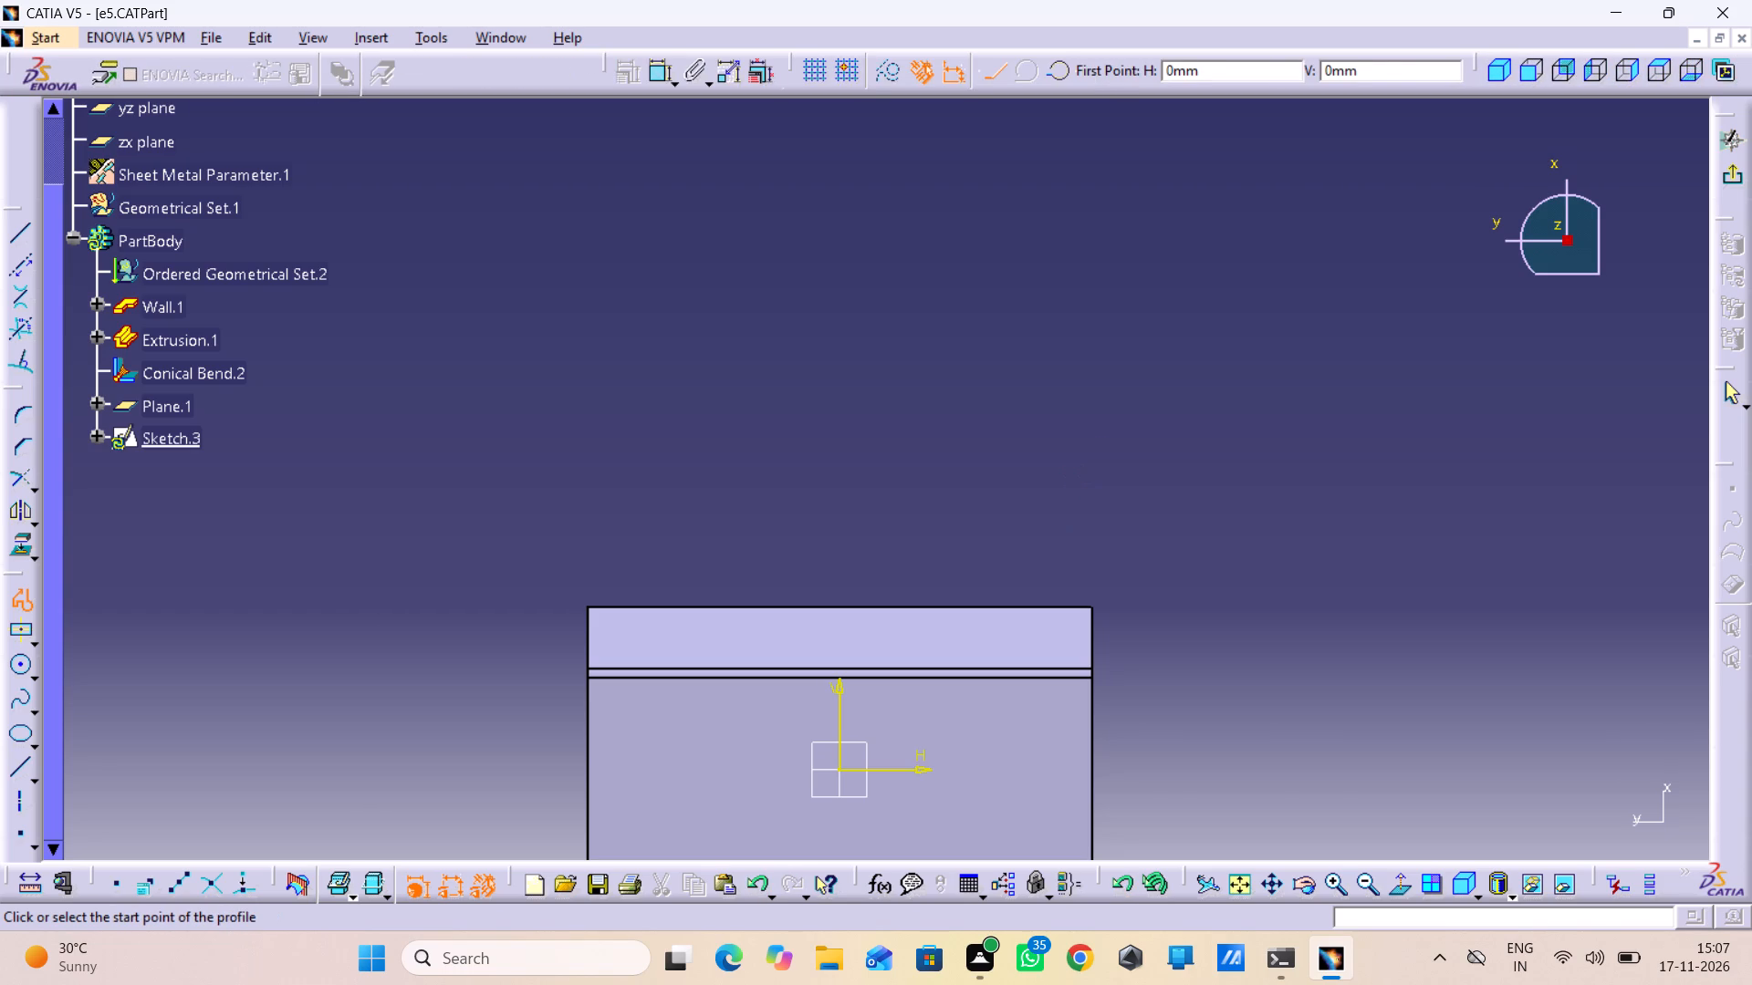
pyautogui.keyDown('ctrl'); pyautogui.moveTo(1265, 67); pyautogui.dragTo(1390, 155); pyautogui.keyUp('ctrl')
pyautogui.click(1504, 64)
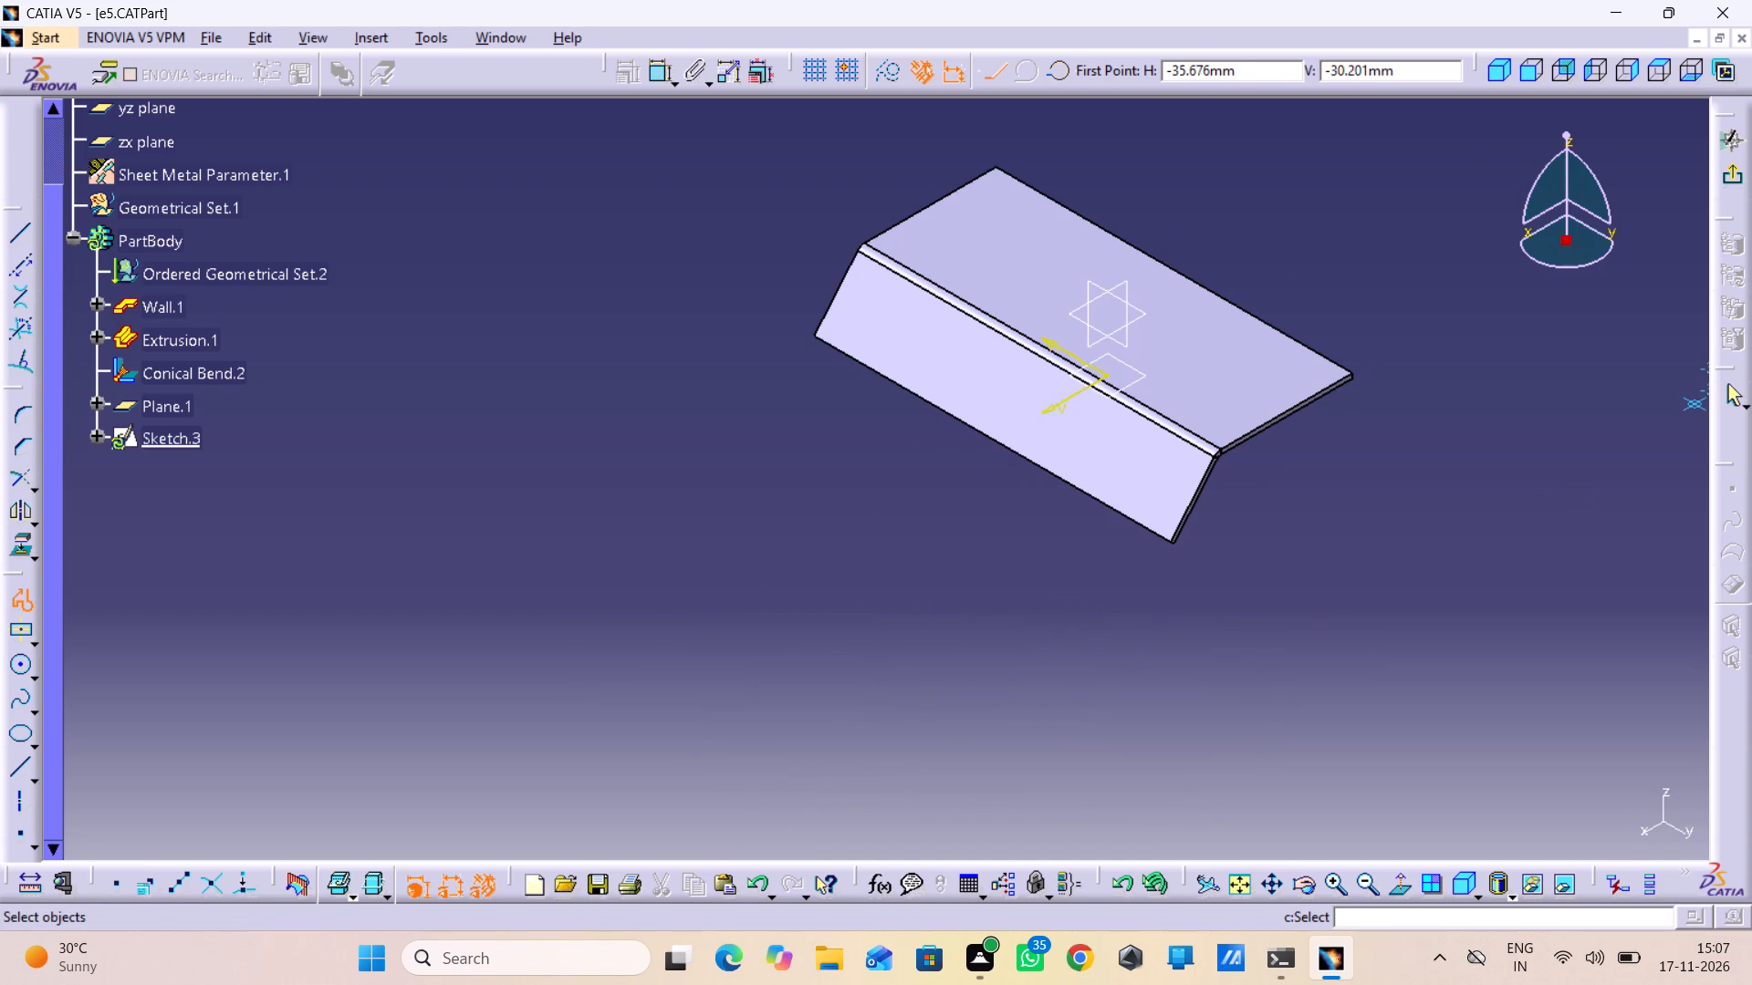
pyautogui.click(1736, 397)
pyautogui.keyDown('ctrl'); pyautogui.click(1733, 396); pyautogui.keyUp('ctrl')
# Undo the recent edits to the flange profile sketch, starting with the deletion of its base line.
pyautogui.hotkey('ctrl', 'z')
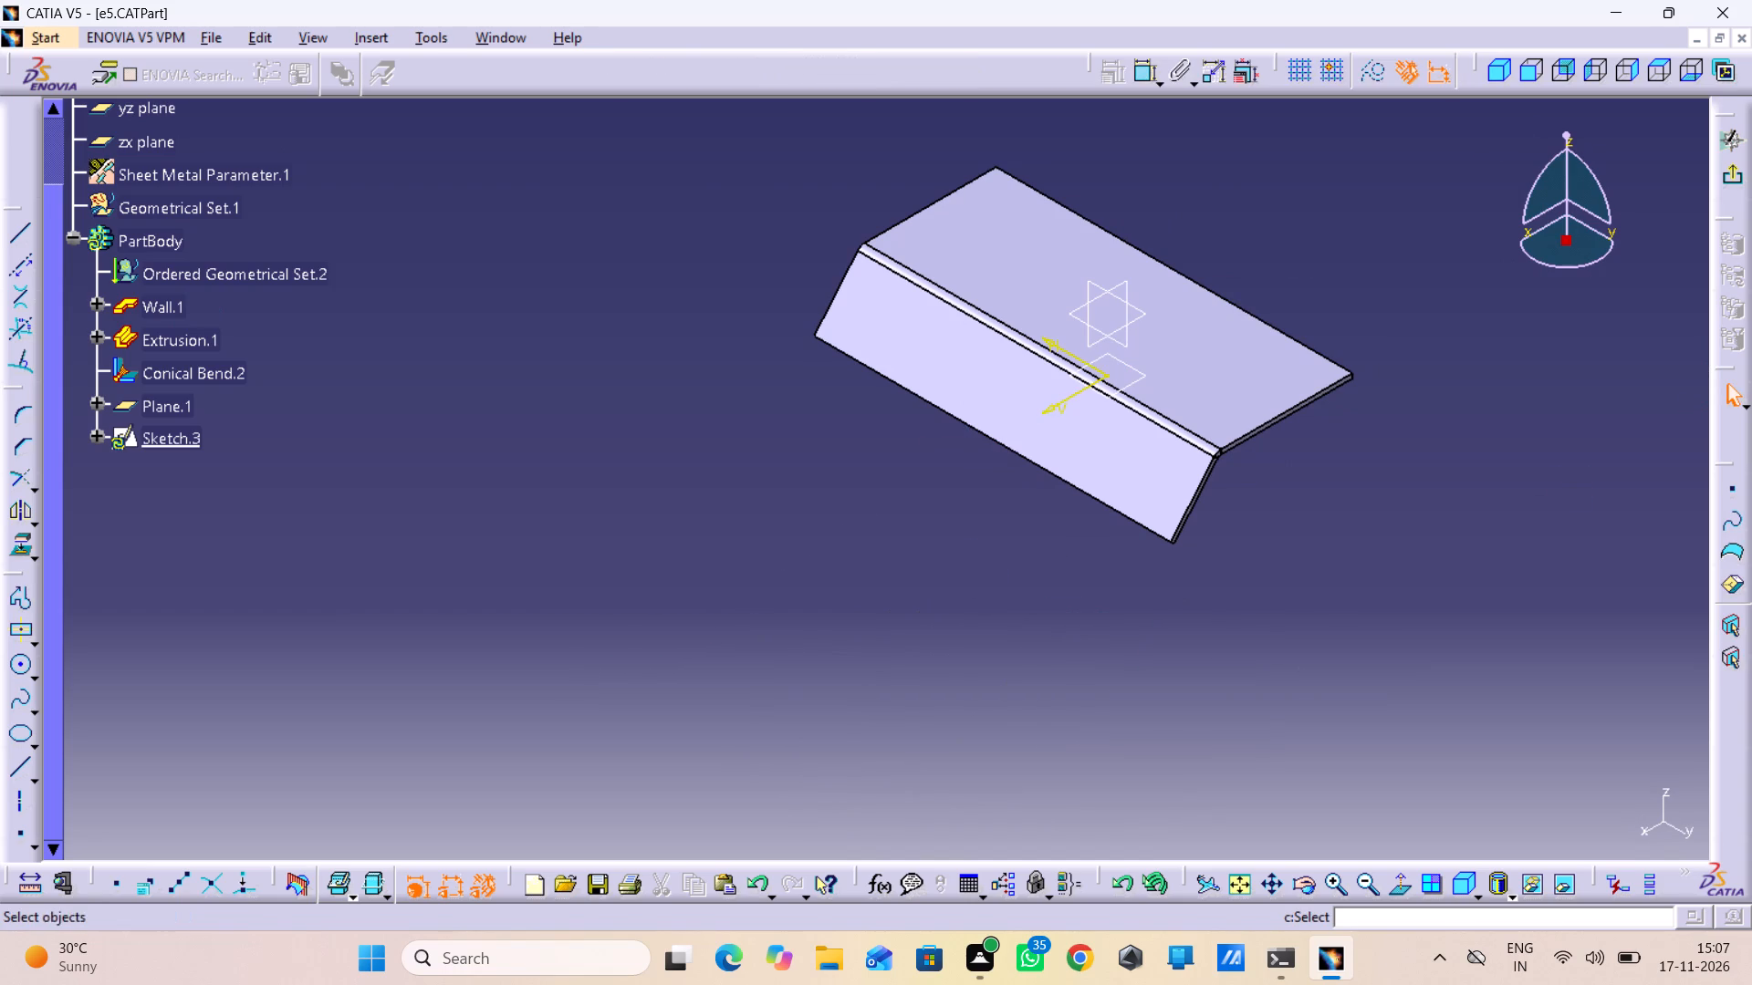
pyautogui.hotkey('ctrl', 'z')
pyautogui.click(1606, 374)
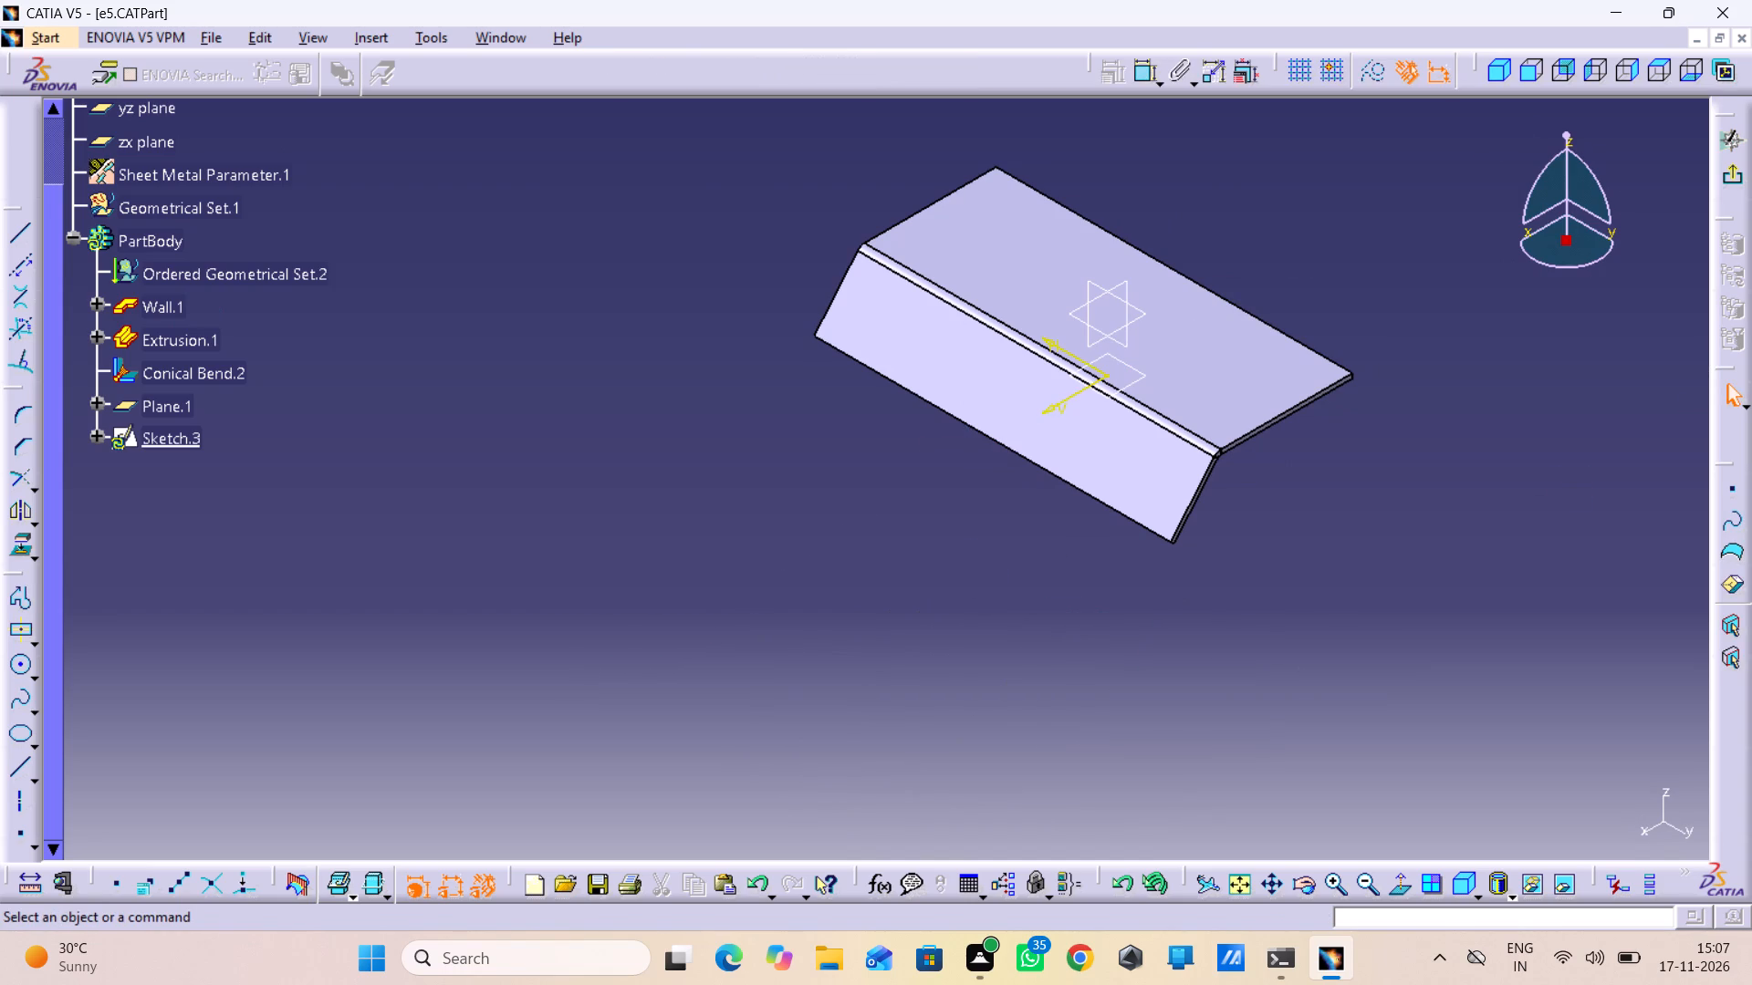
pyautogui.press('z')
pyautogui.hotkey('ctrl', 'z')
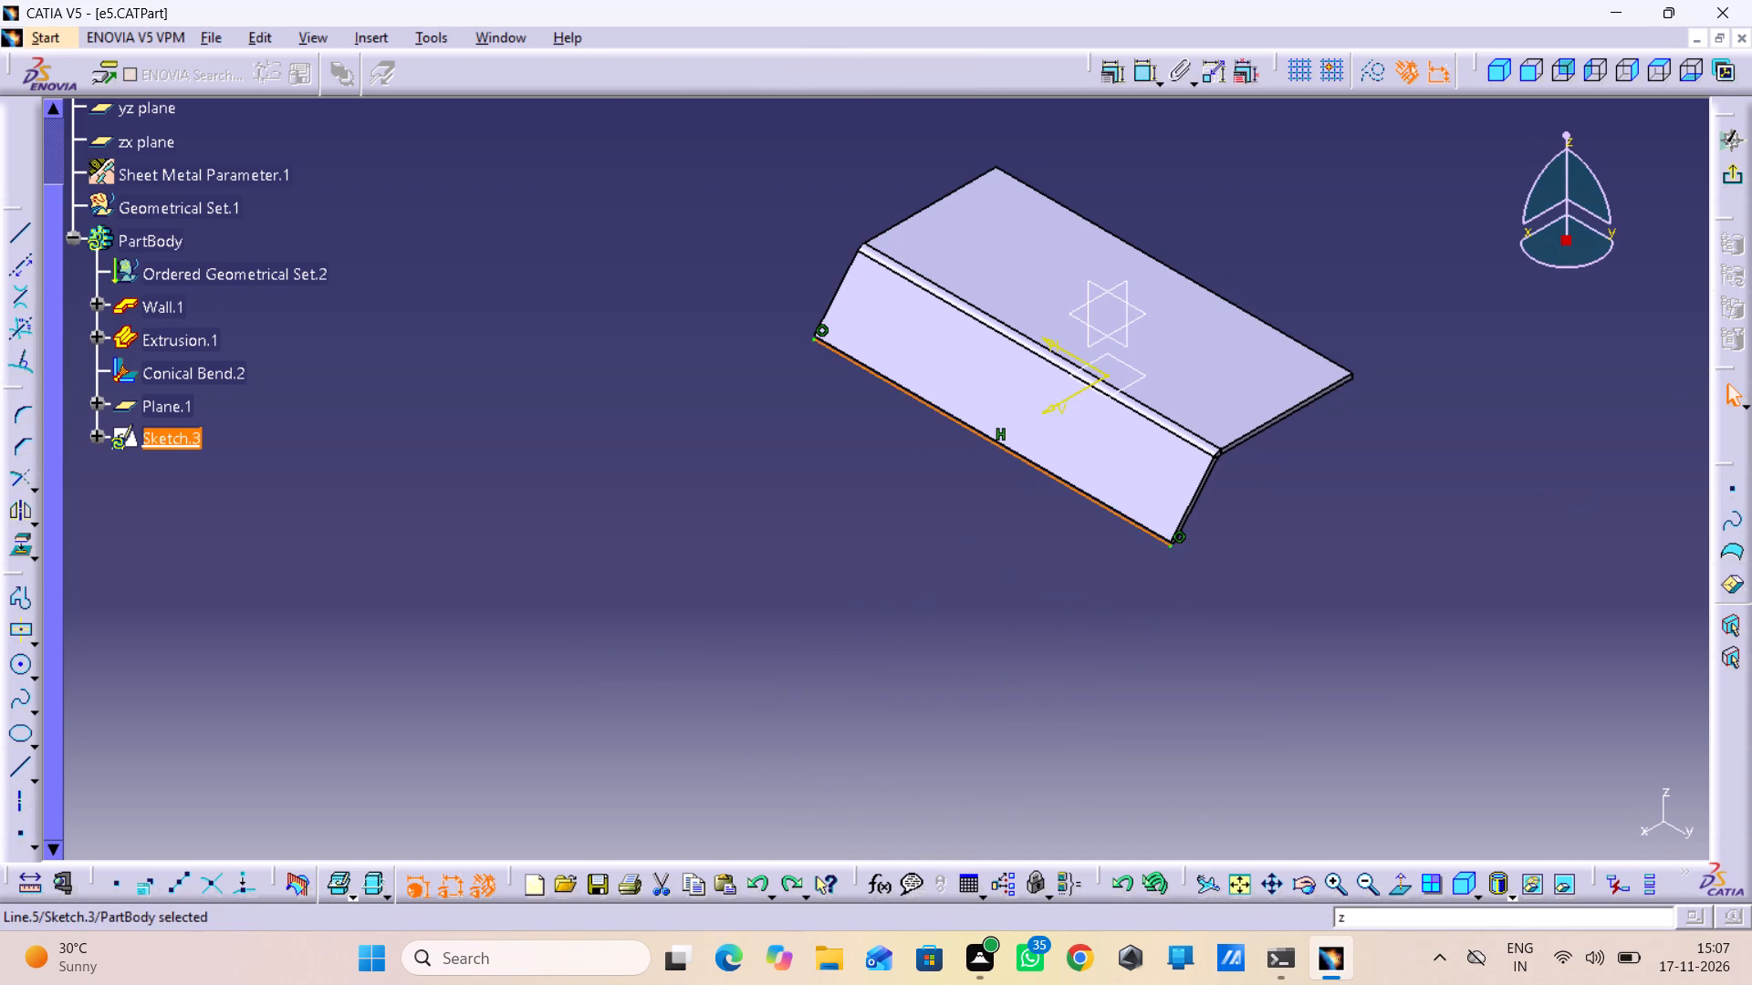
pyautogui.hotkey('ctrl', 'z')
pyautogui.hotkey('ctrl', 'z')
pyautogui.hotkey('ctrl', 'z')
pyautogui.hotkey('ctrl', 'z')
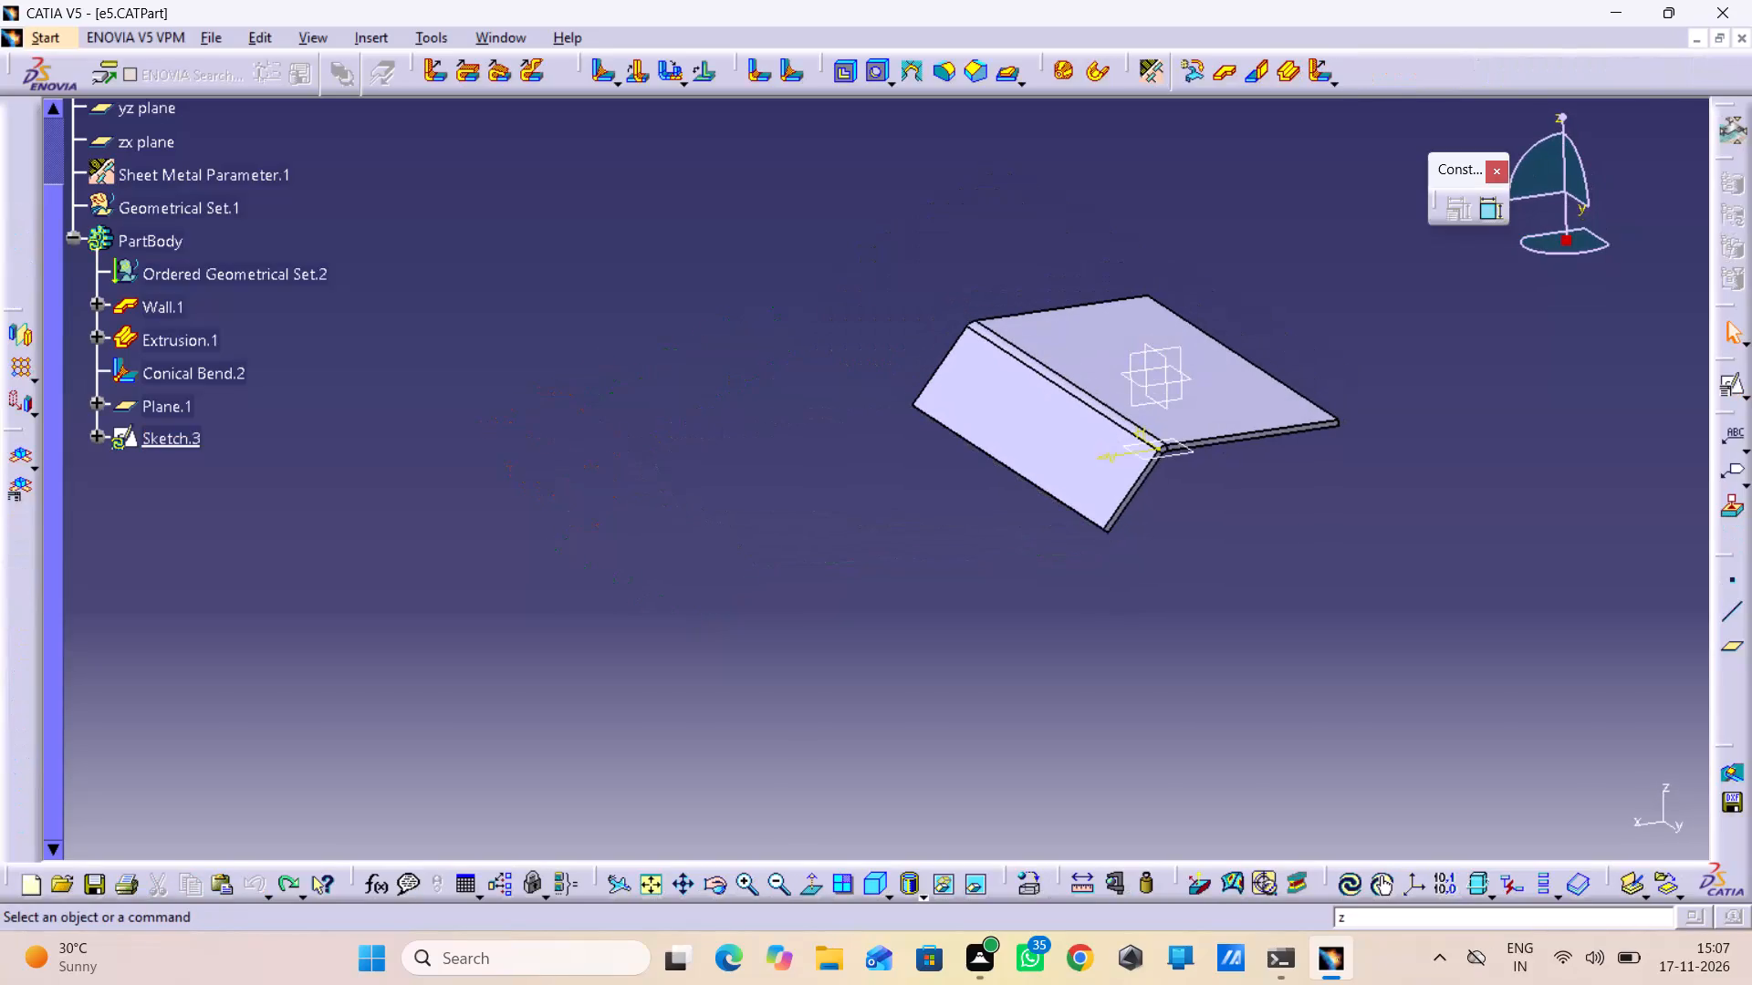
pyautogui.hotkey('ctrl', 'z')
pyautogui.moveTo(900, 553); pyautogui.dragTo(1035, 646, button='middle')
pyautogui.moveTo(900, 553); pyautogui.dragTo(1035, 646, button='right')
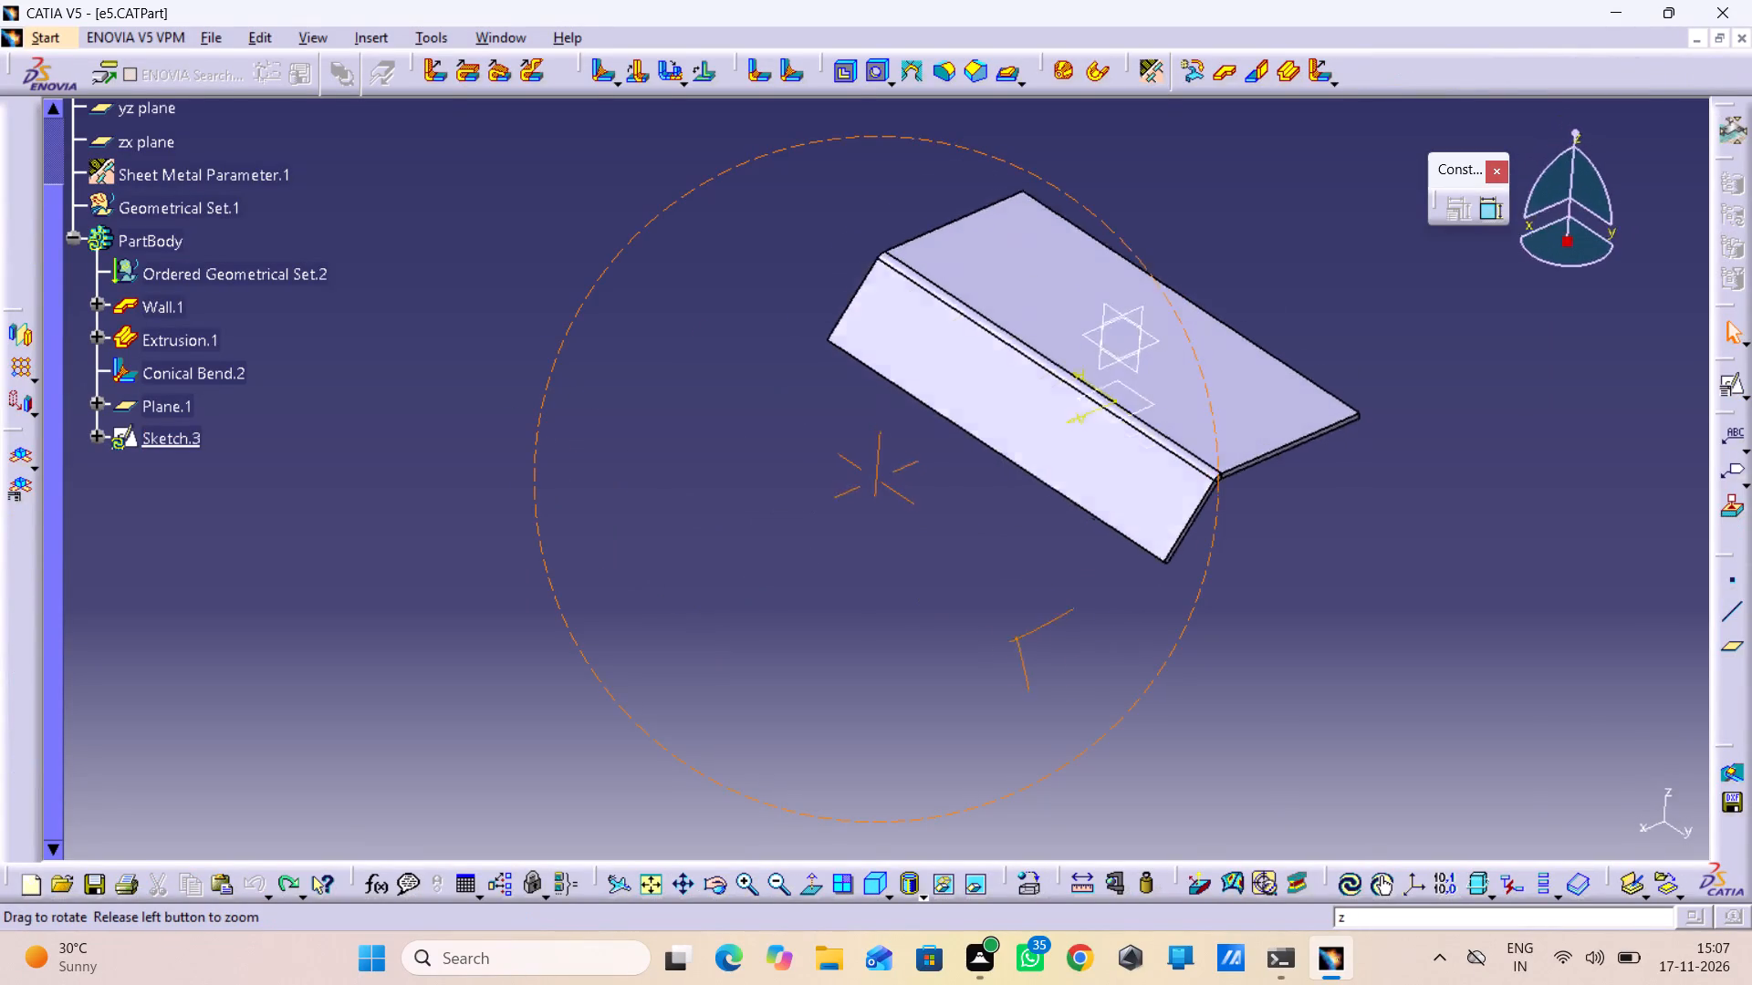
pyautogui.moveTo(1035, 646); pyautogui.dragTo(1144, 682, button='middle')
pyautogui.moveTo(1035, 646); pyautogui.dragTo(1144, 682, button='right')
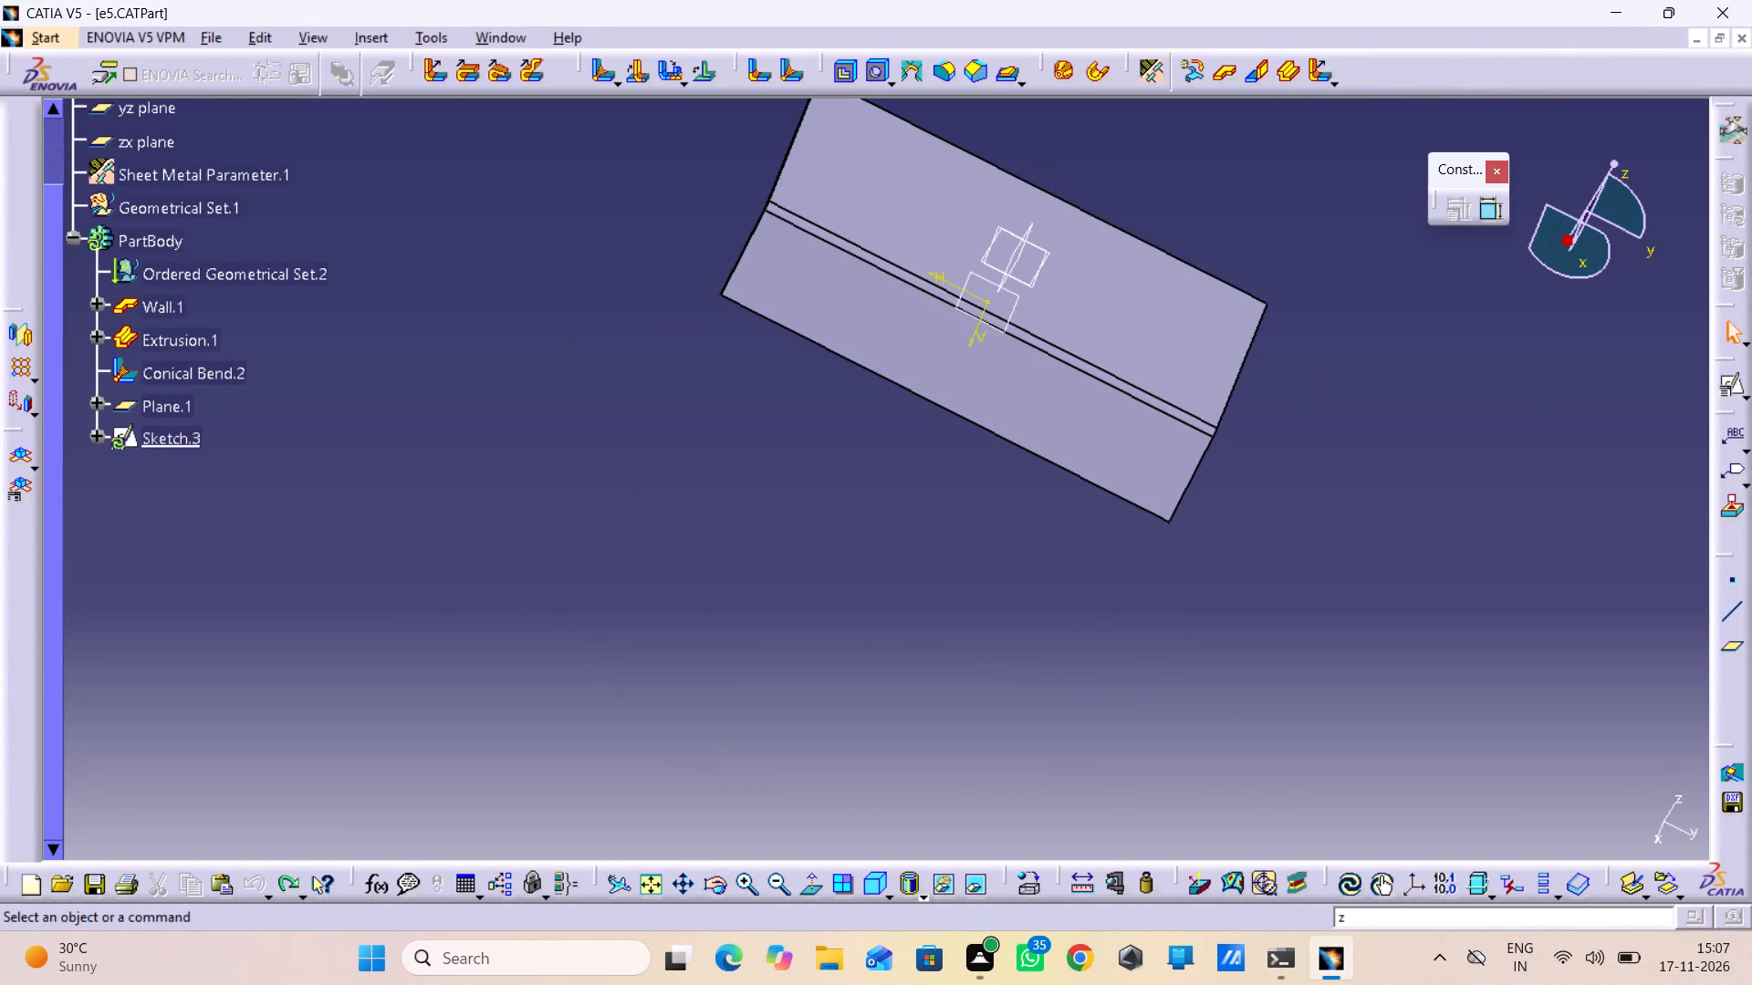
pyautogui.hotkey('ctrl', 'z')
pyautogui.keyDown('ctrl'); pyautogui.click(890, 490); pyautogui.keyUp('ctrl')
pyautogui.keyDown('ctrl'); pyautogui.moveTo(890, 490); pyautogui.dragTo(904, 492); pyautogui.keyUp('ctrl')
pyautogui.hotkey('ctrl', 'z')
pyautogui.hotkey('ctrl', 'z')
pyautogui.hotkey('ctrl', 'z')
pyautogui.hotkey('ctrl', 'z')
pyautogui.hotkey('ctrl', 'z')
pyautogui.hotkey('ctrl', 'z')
# Delete the flange profile sketch, Sketch.3, from the PartBody without deleting its exclusive parents.
pyautogui.moveTo(727, 362); pyautogui.dragTo(922, 603, button='middle')
pyautogui.moveTo(727, 362); pyautogui.dragTo(923, 619, button='right')
pyautogui.moveTo(406, 388); pyautogui.dragTo(406, 389, button='middle')
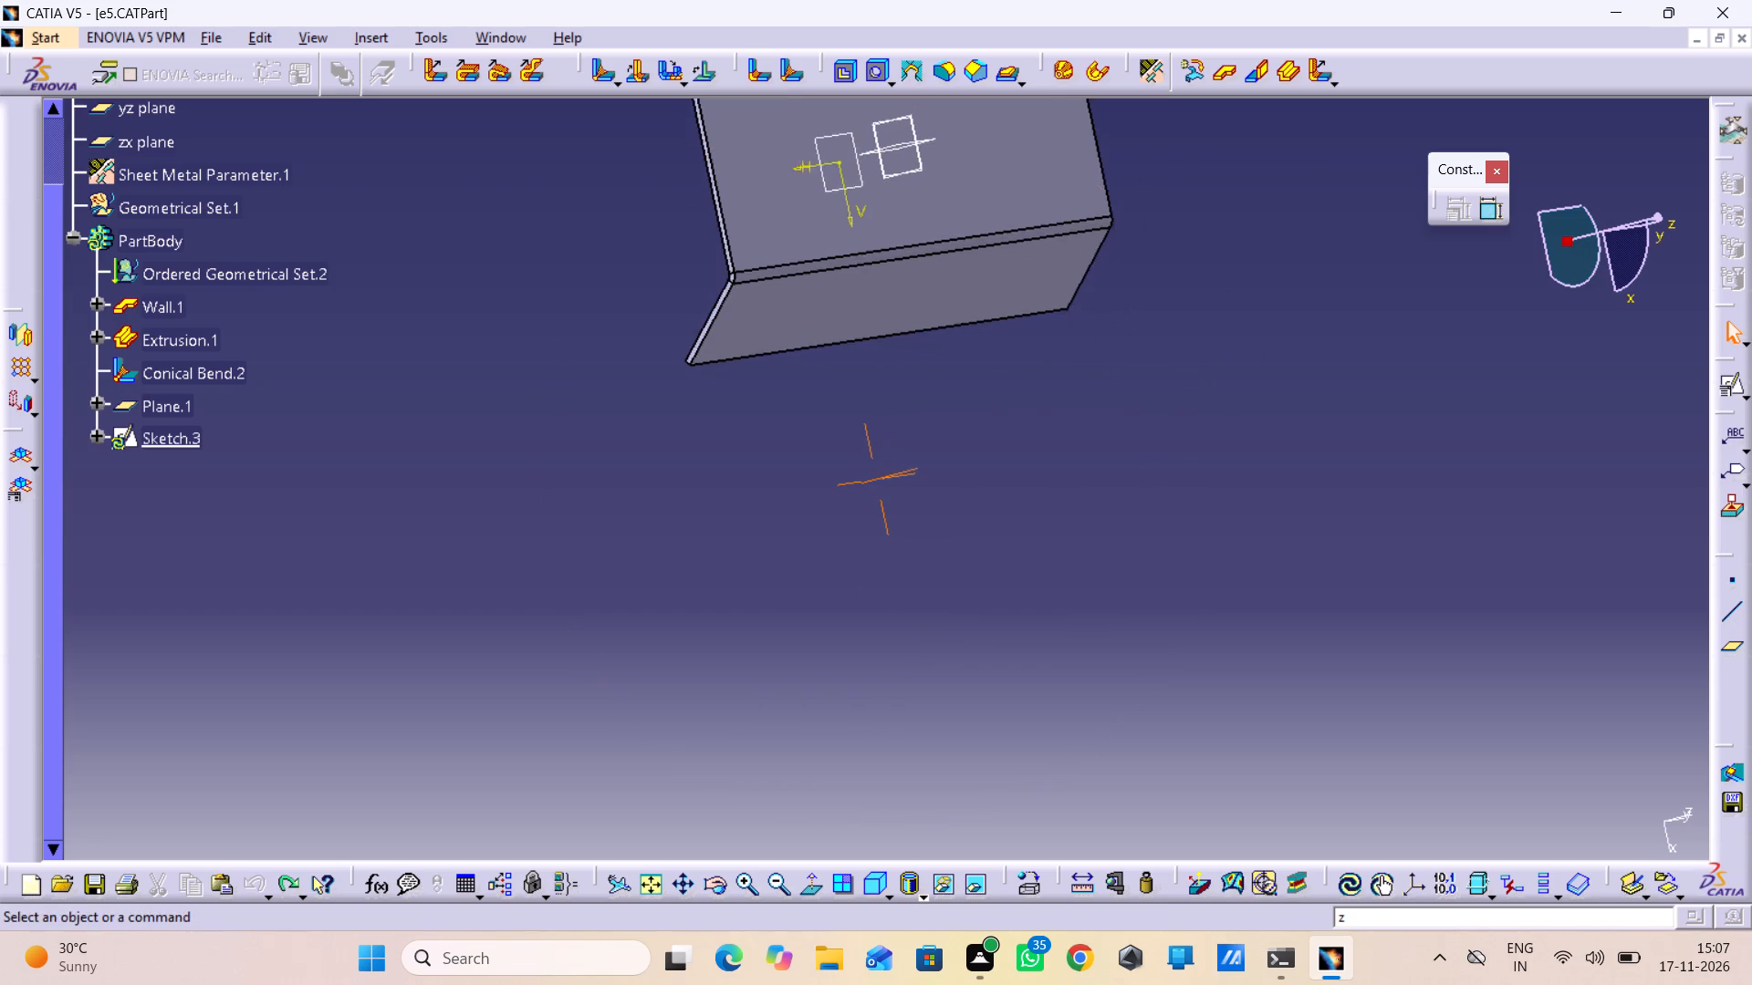
pyautogui.moveTo(406, 389); pyautogui.dragTo(746, 668, button='middle')
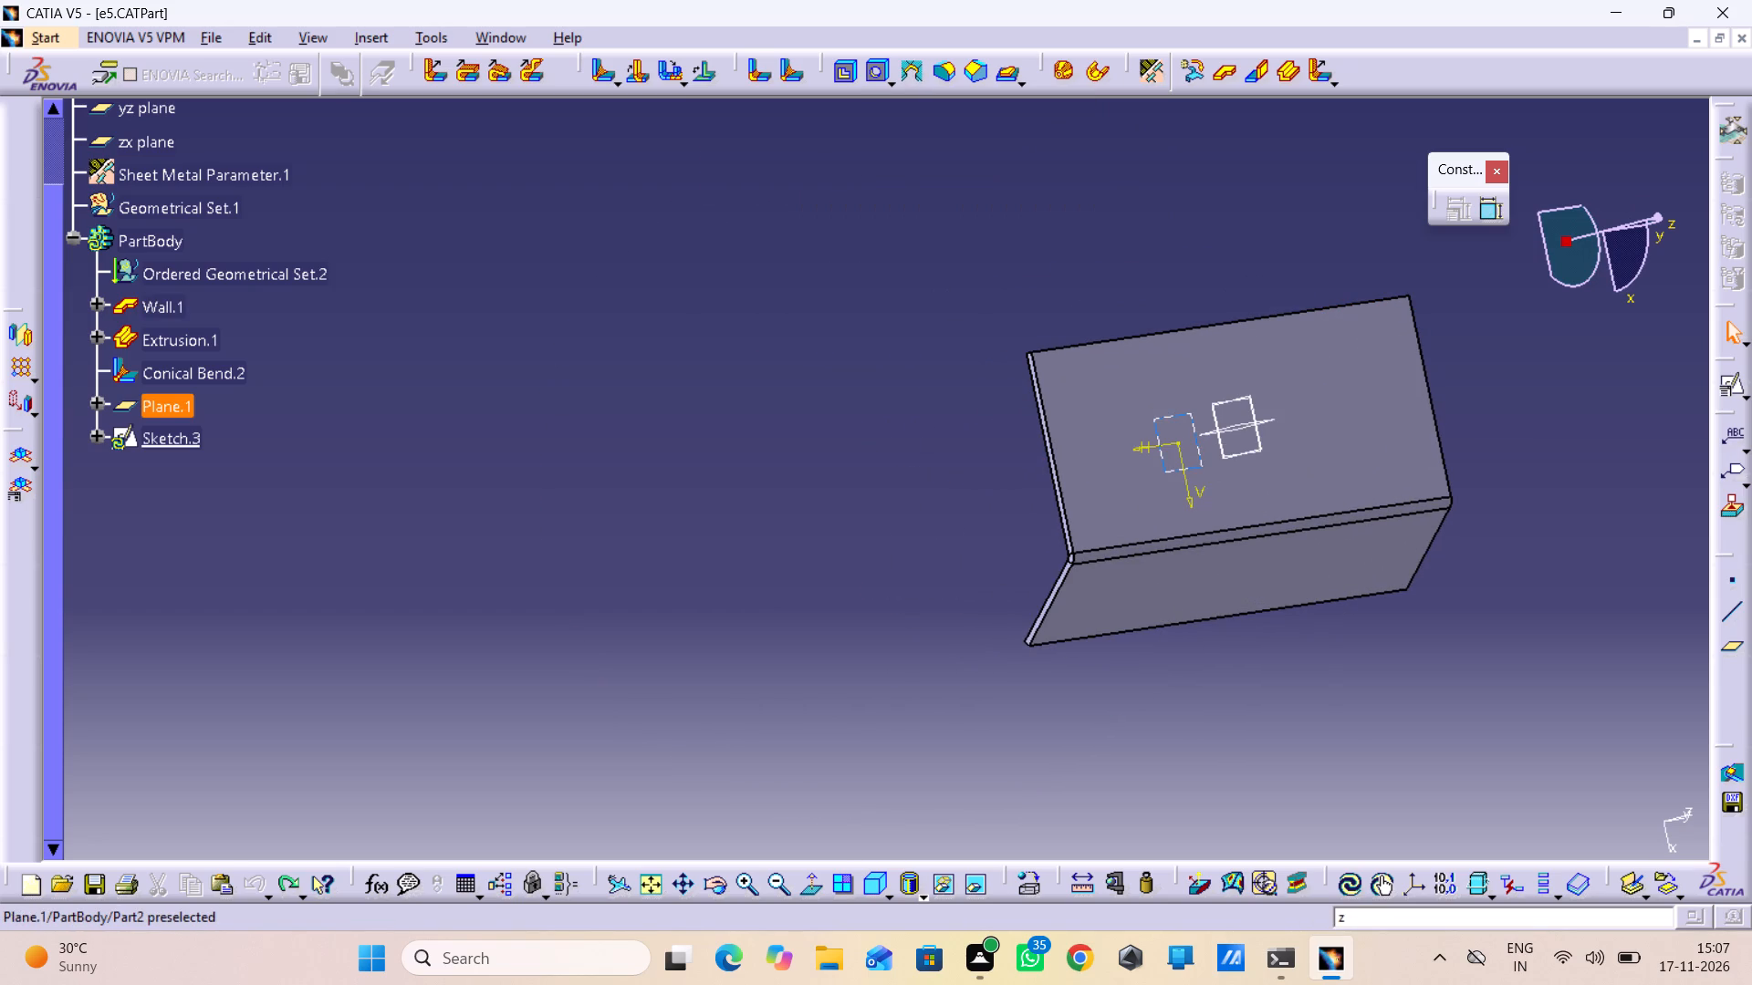
pyautogui.rightClick(172, 441)
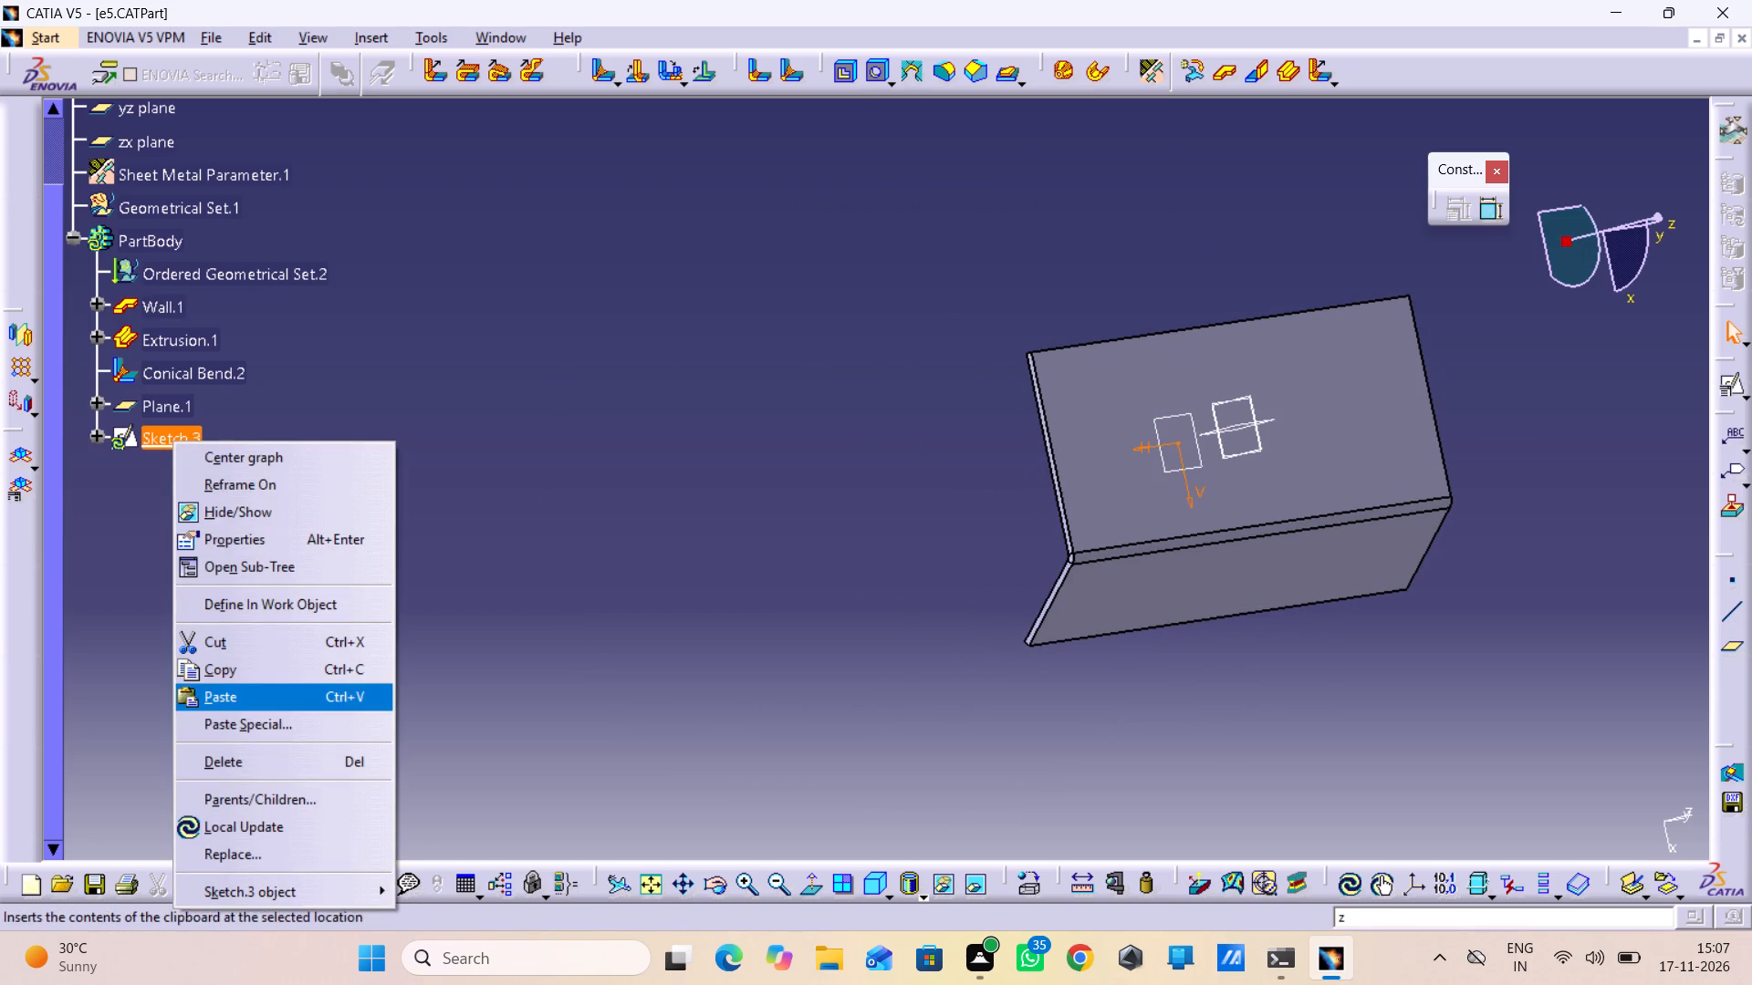
pyautogui.click(289, 762)
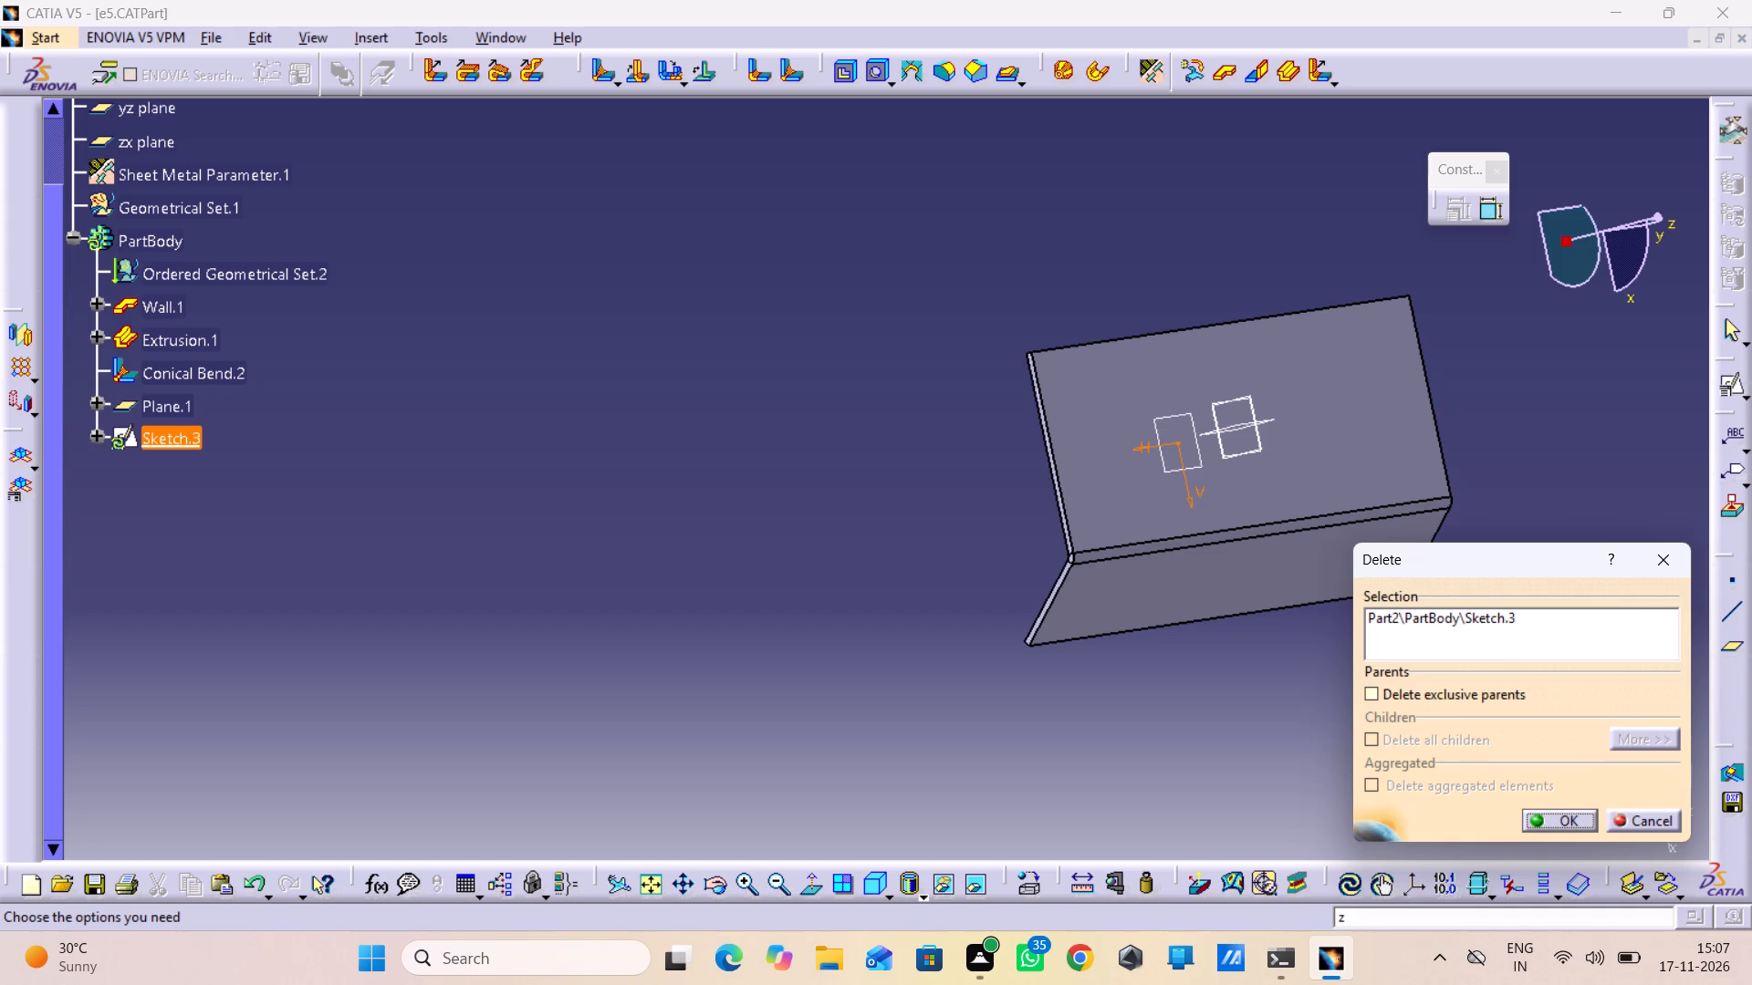
pyautogui.click(1580, 817)
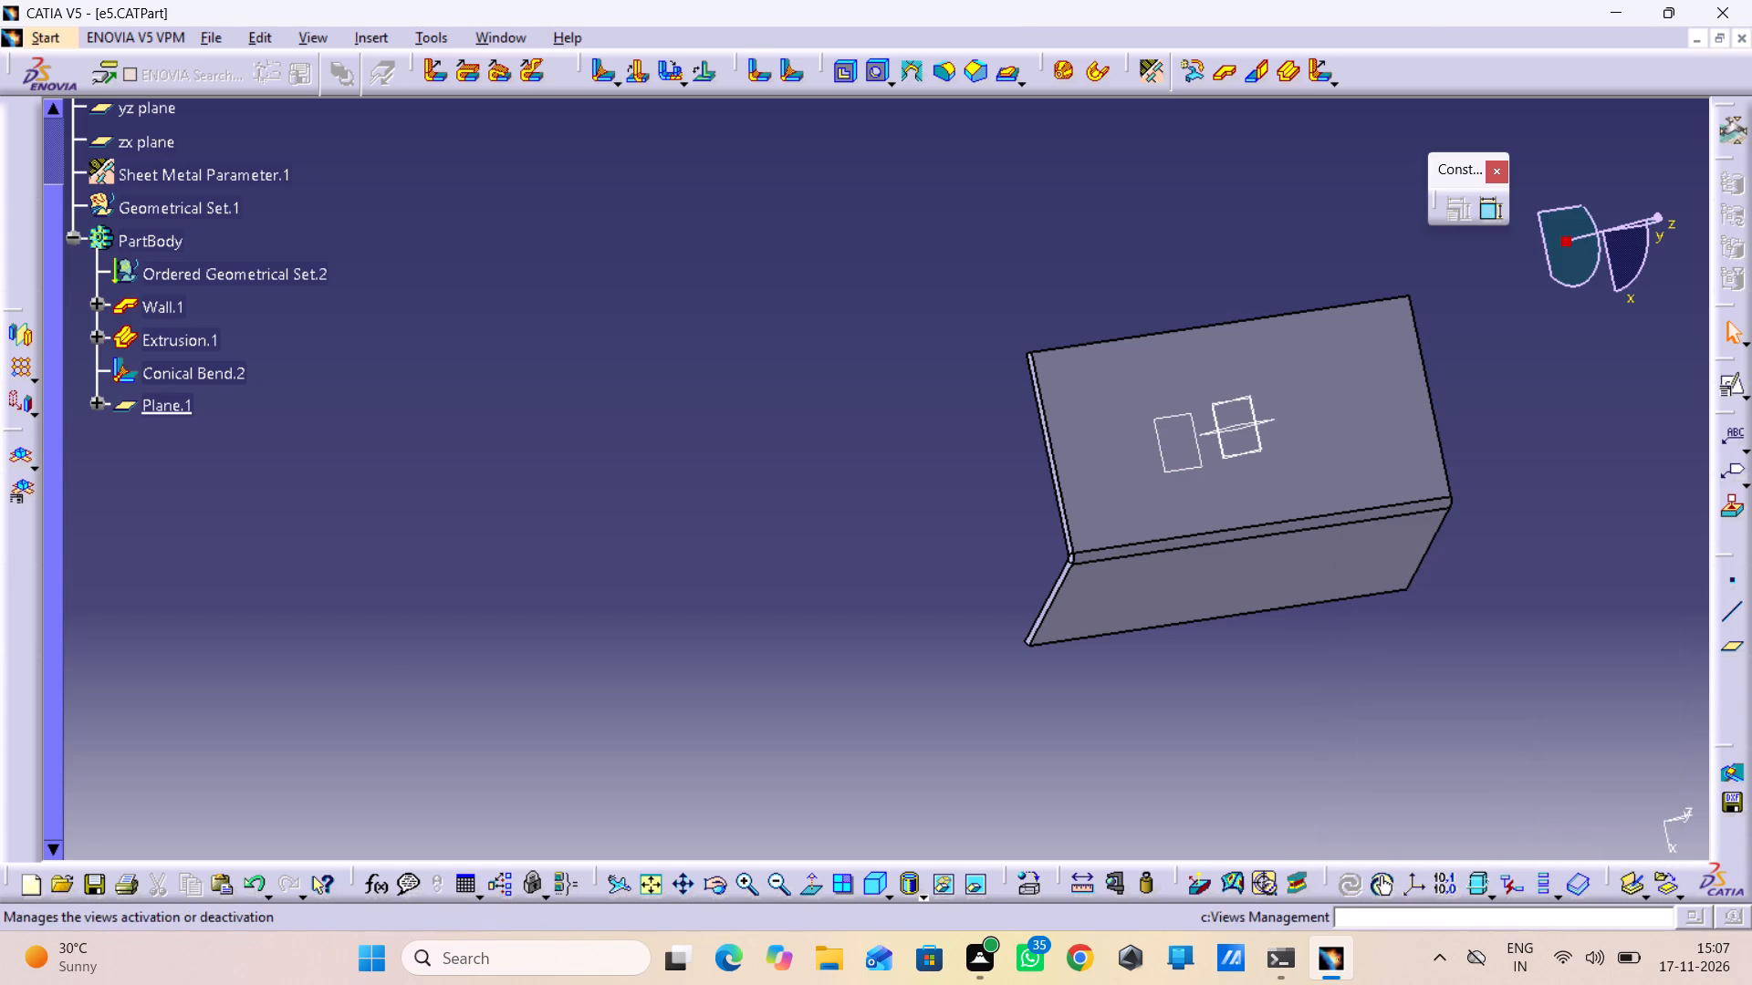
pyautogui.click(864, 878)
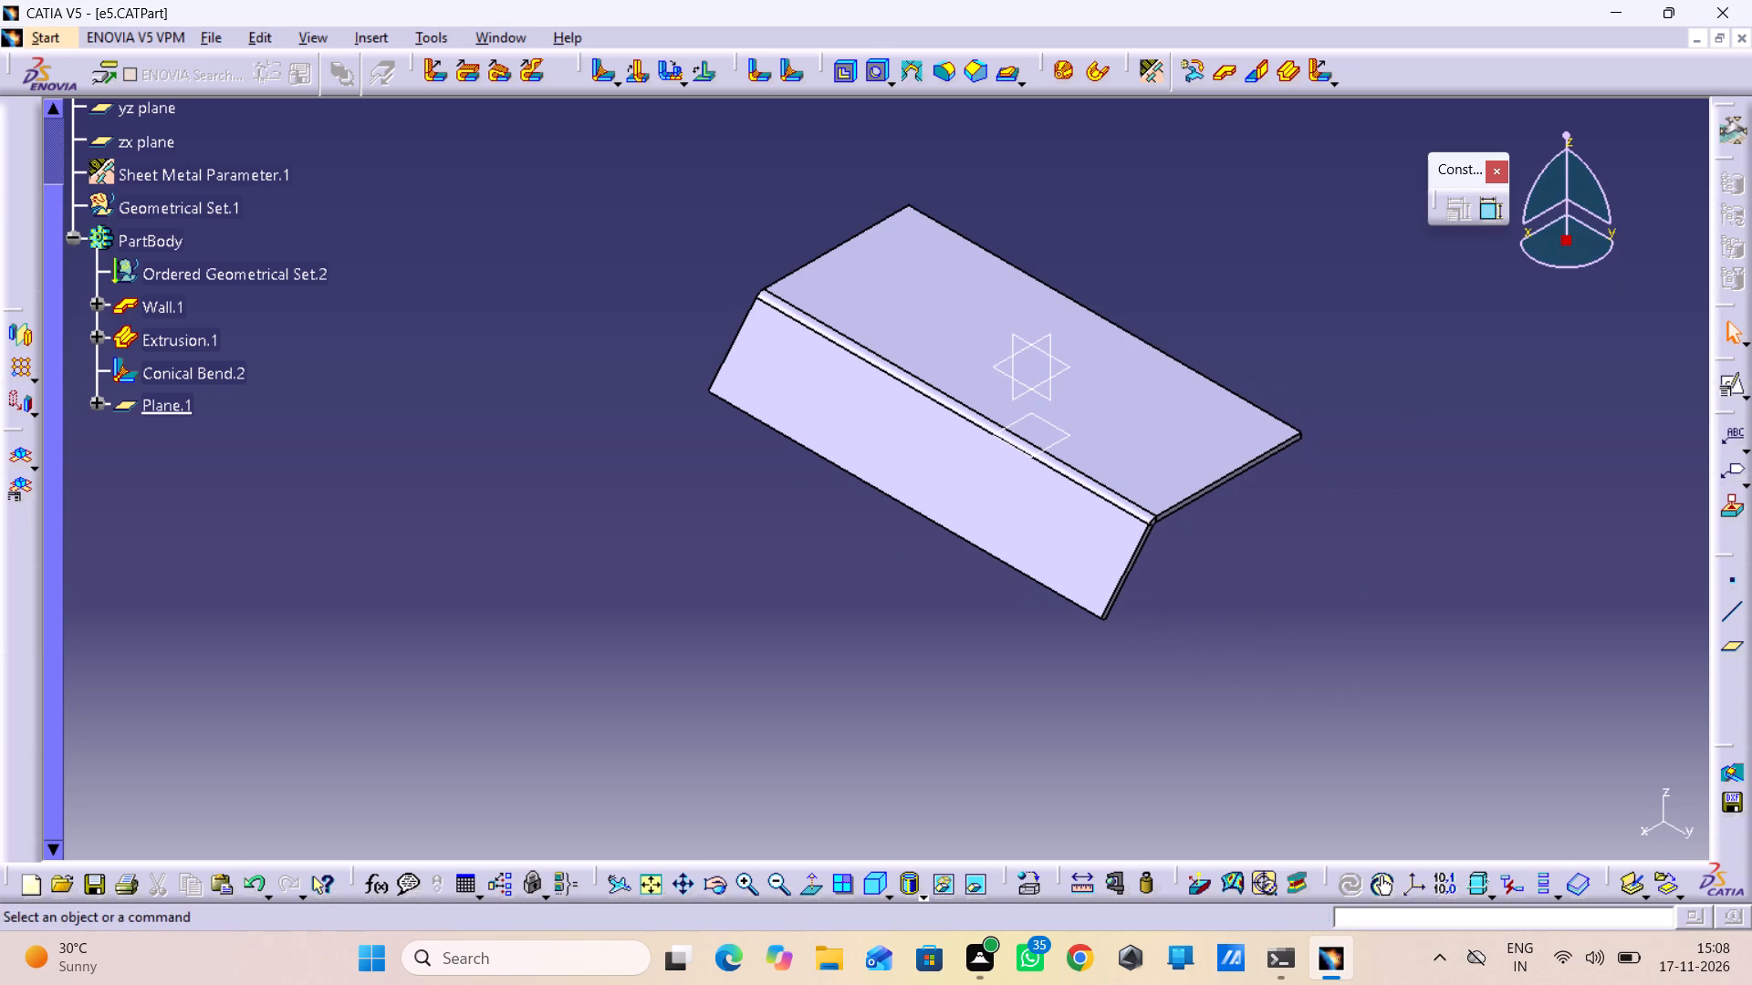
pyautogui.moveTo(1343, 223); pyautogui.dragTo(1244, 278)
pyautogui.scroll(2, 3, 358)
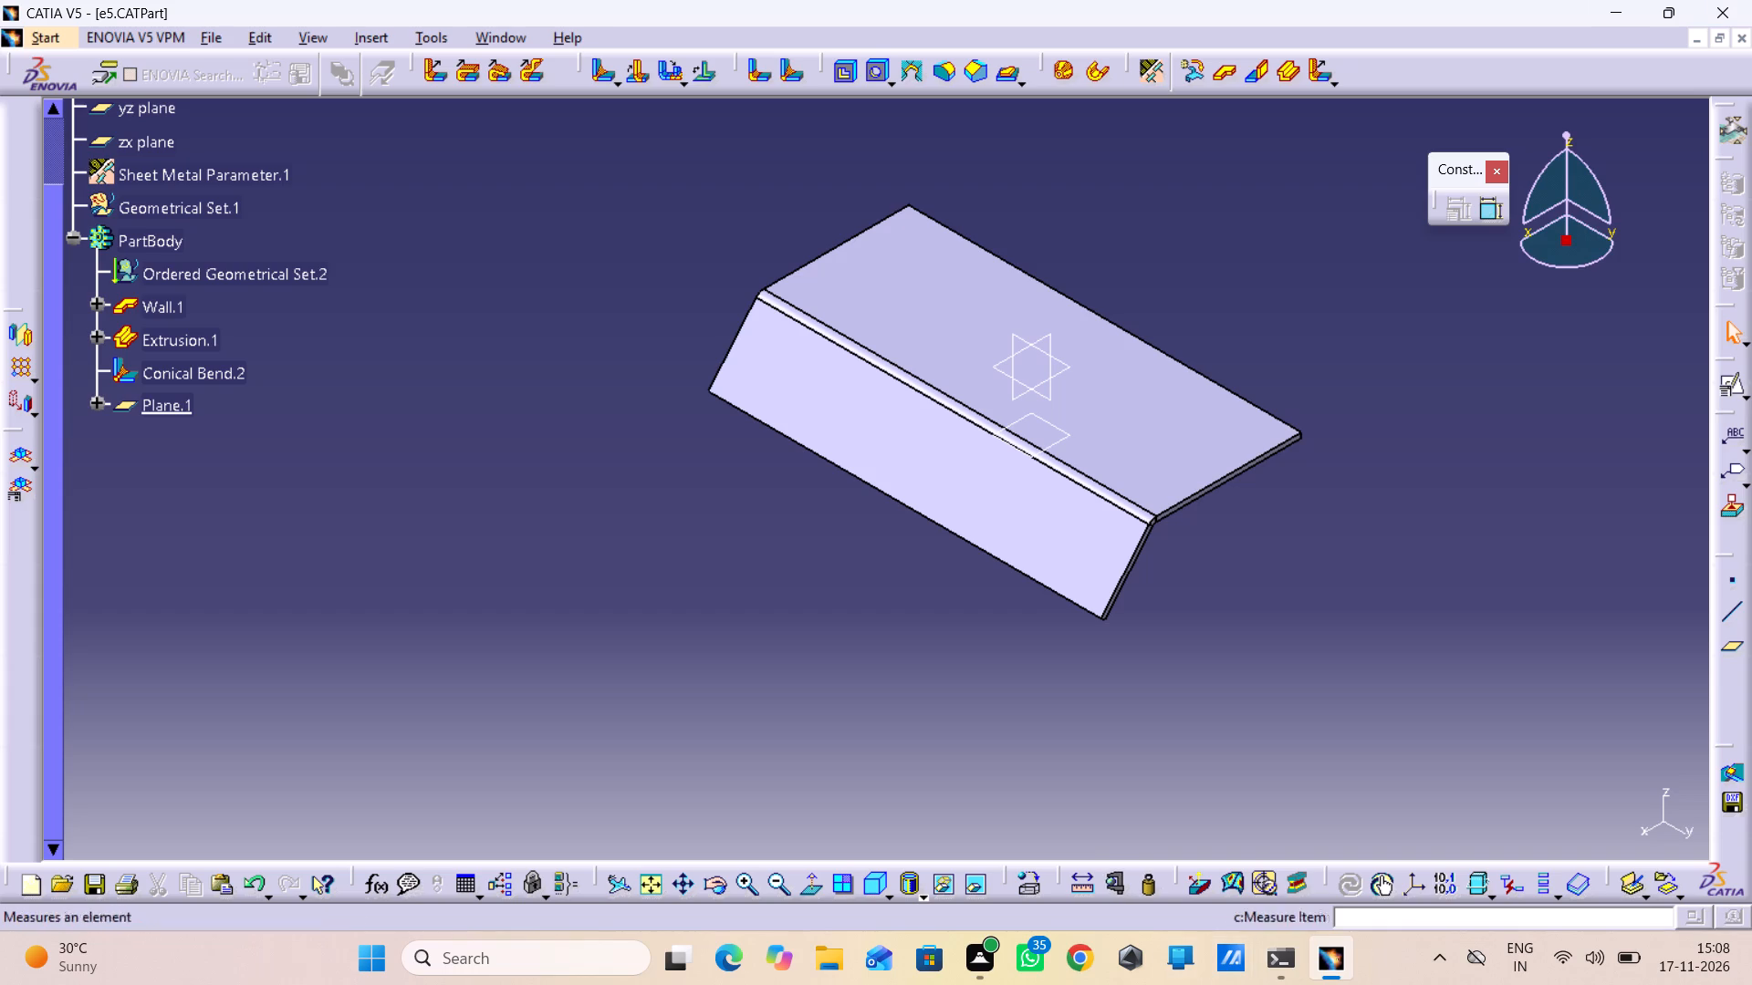
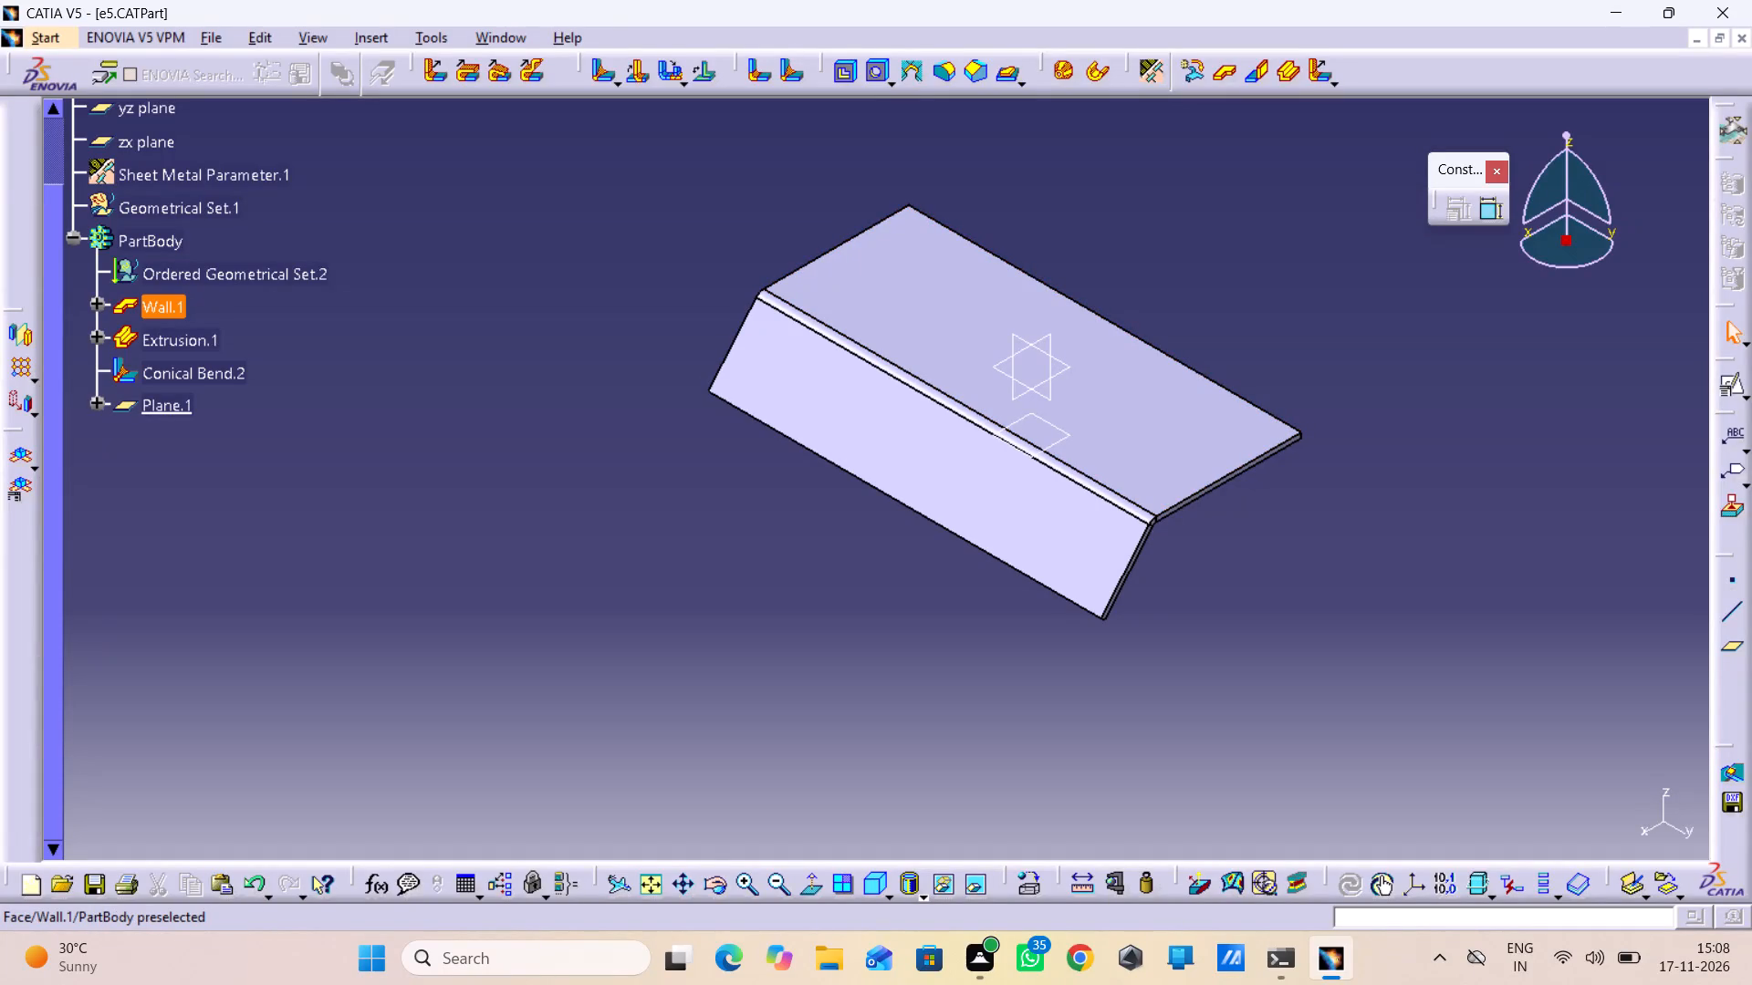
# Create a positioned sketch on Plane.1 with the axes swapped and the V direction reversed.
pyautogui.click(1069, 440)
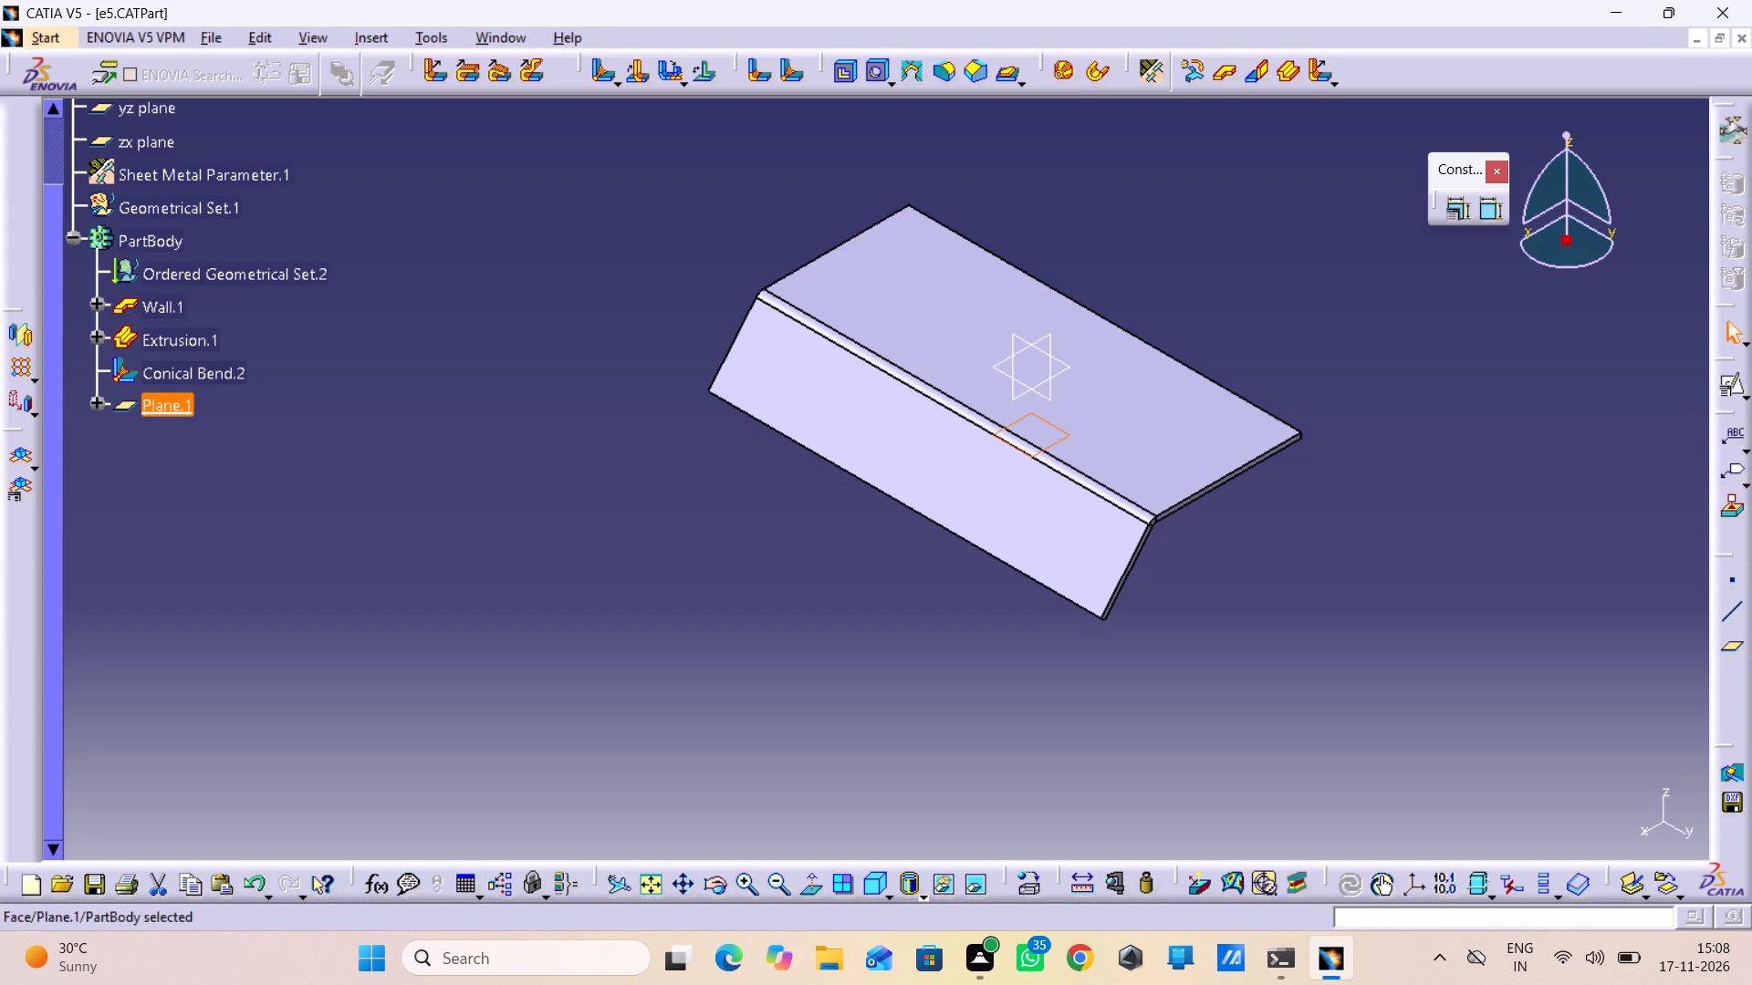
pyautogui.click(866, 876)
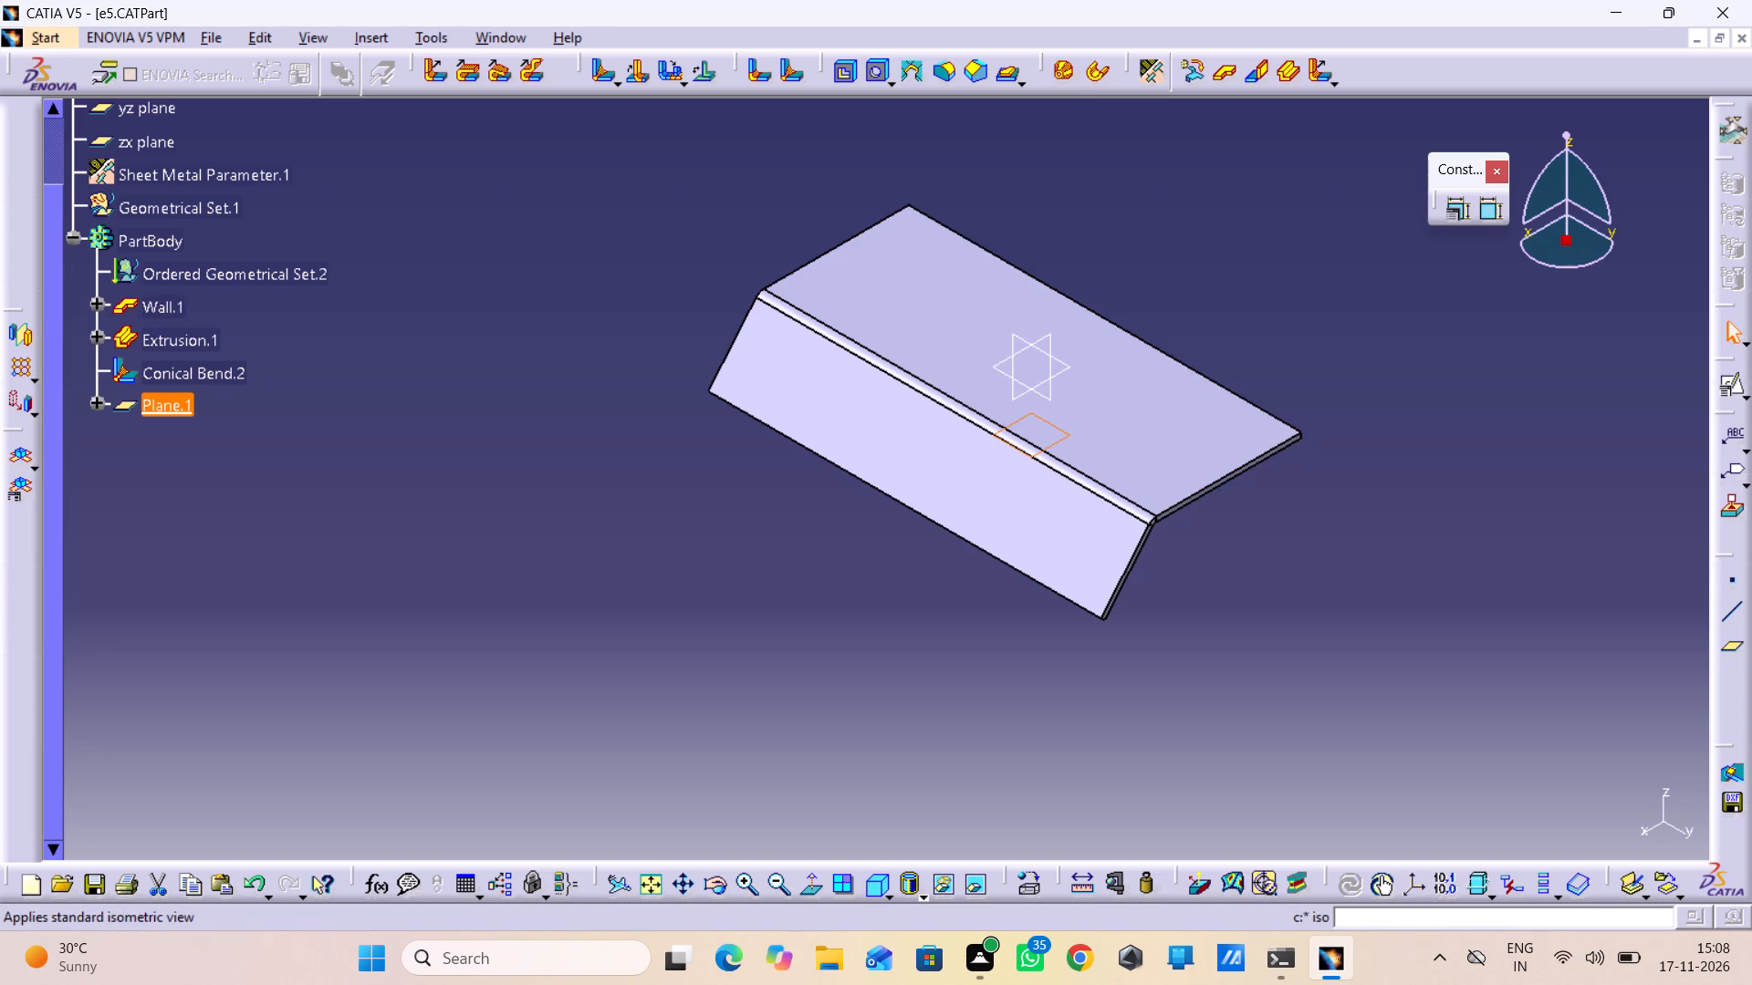
pyautogui.click(880, 879)
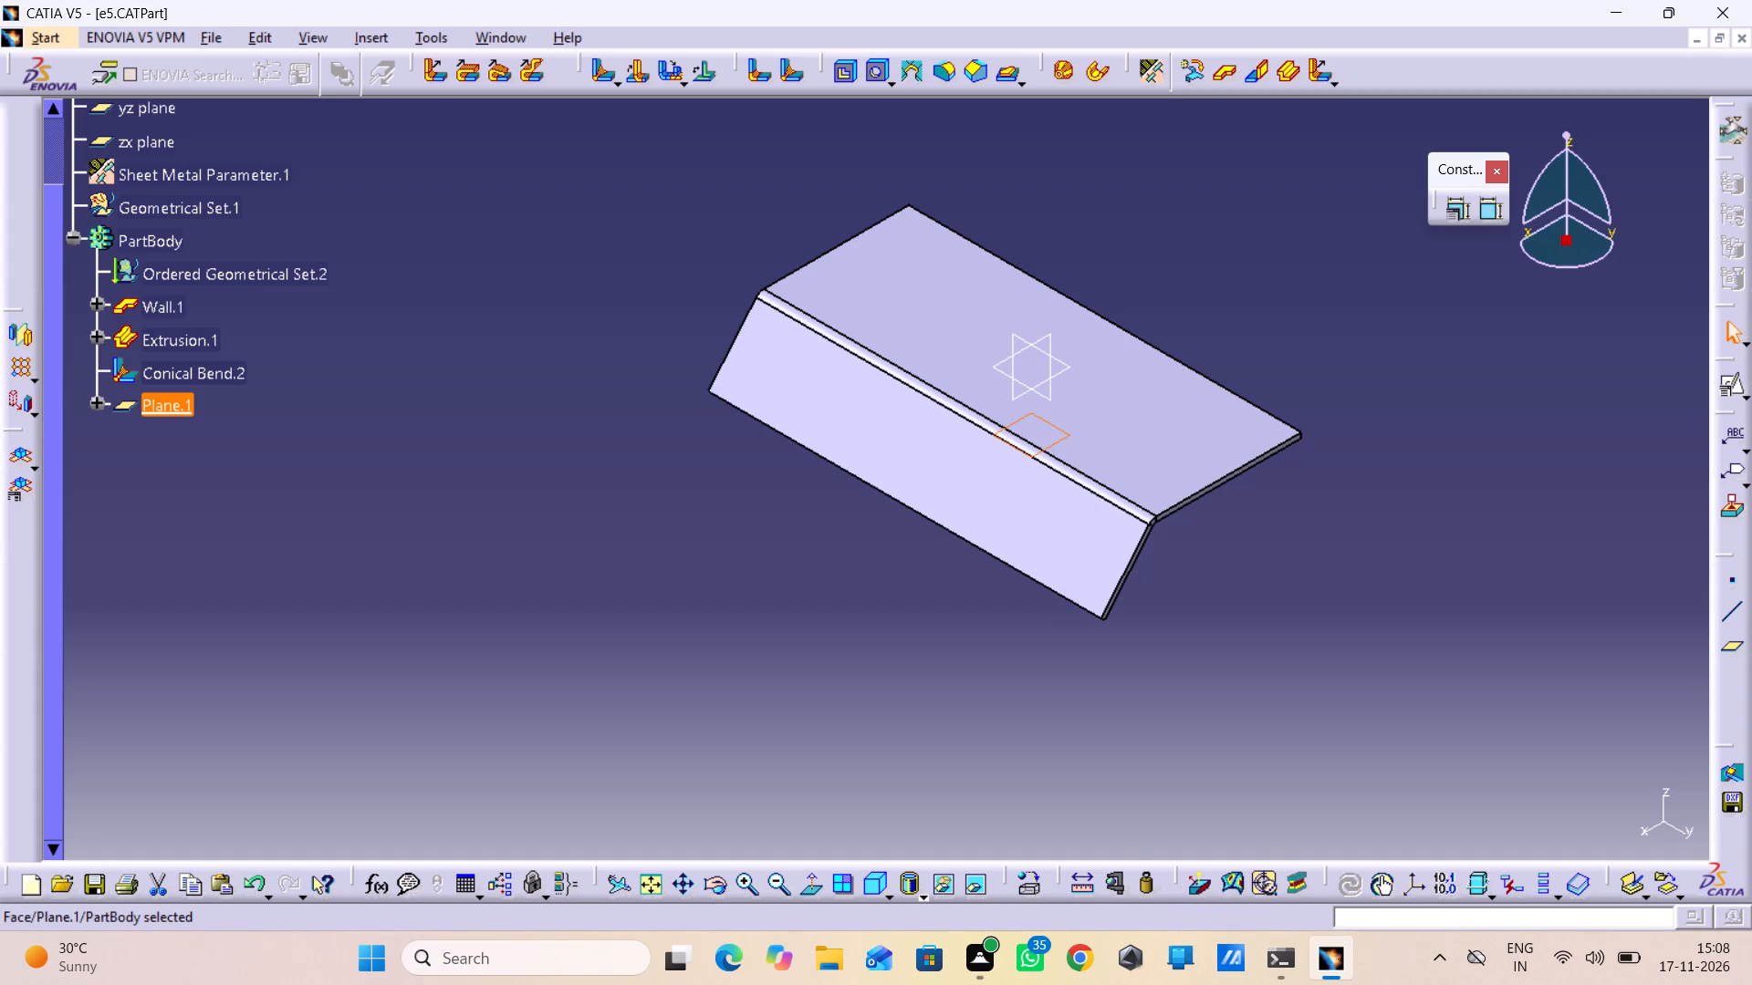
pyautogui.click(1723, 384)
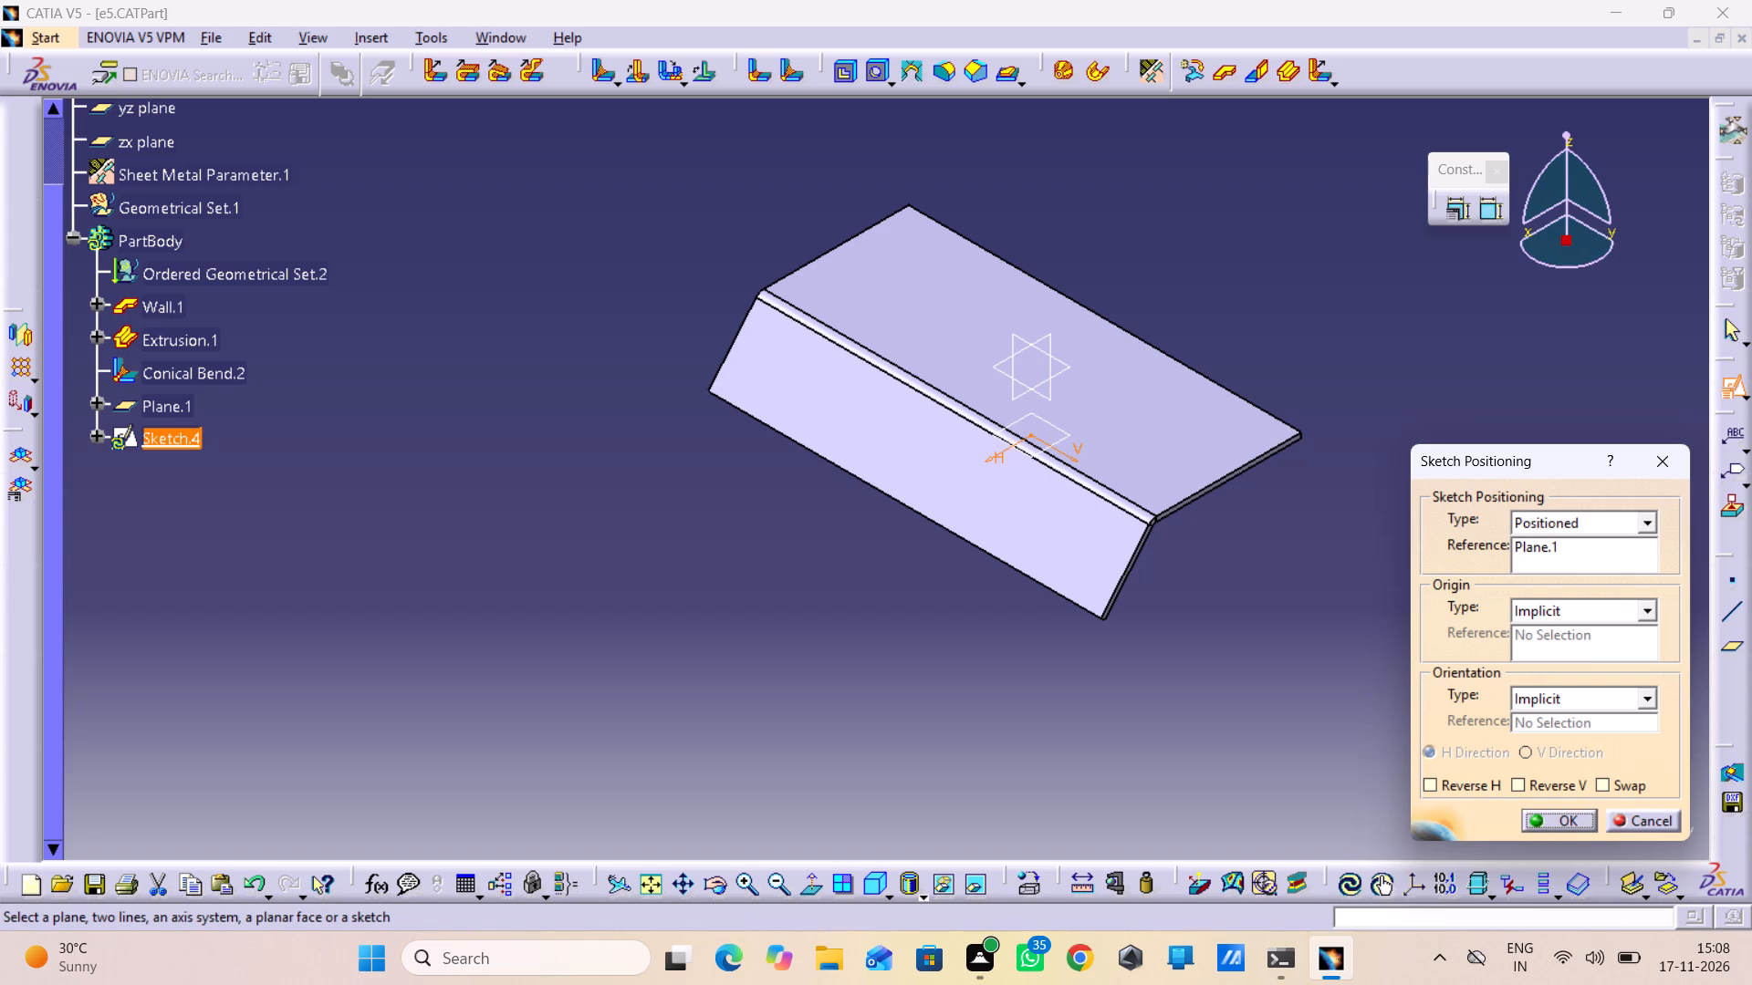
pyautogui.click(1611, 780)
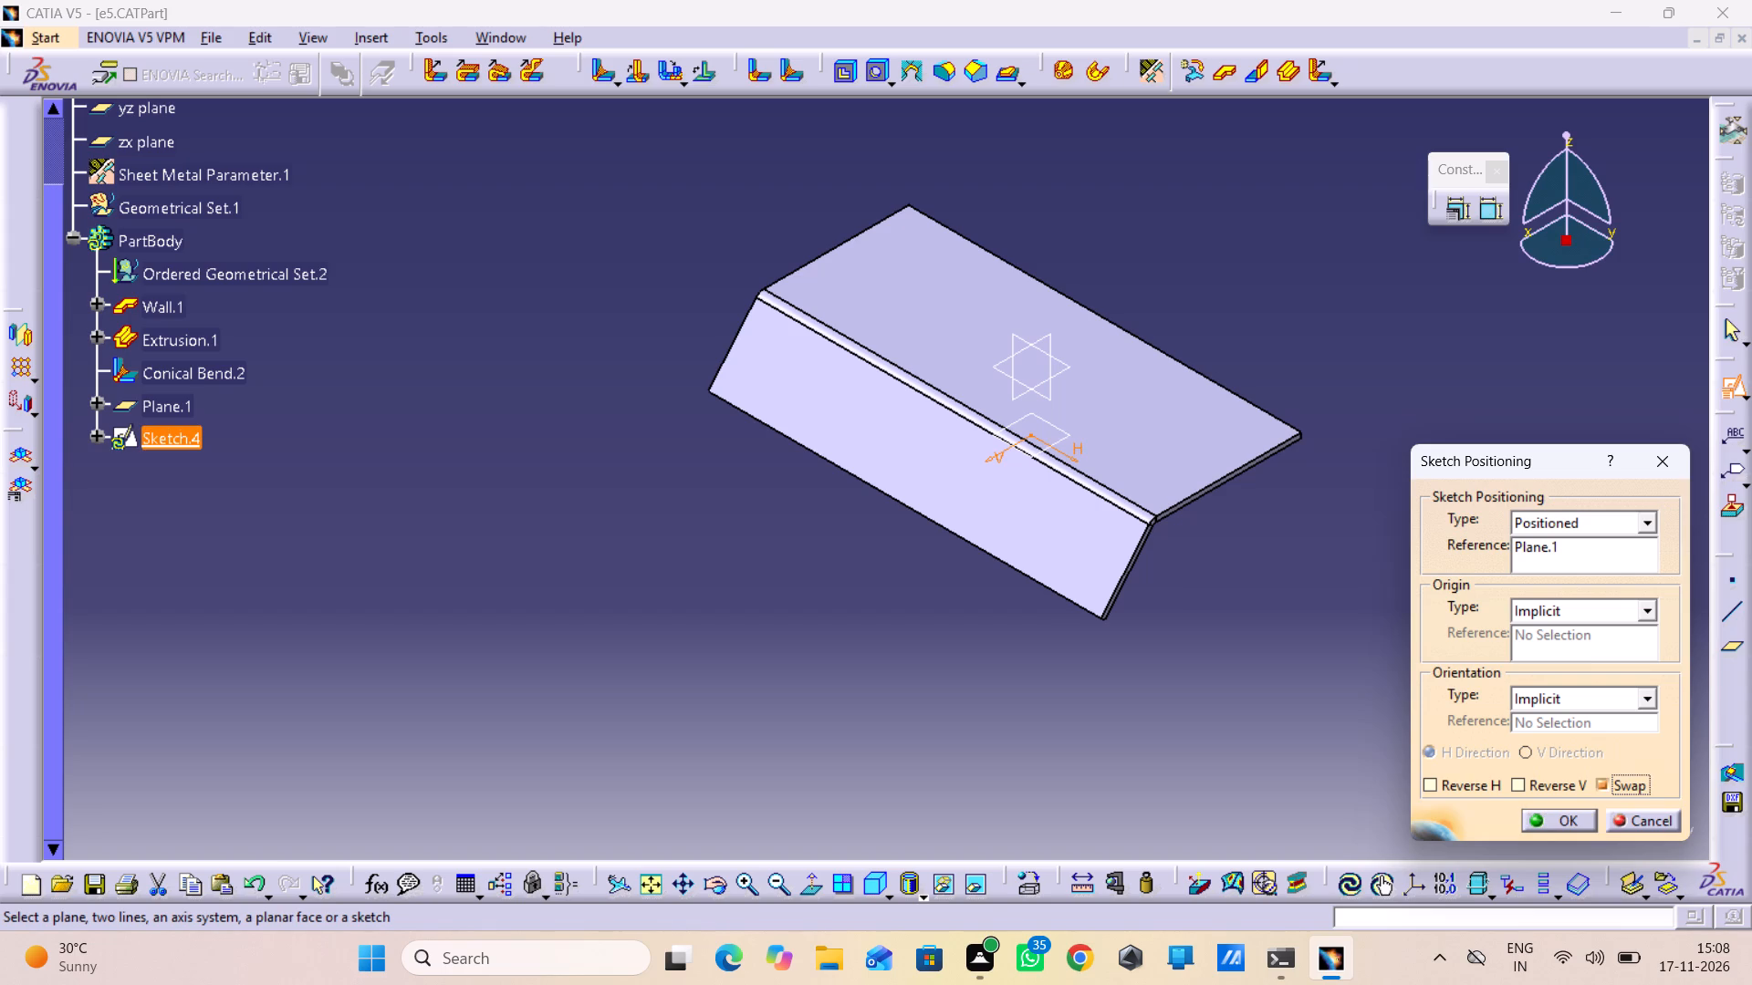
pyautogui.click(1523, 778)
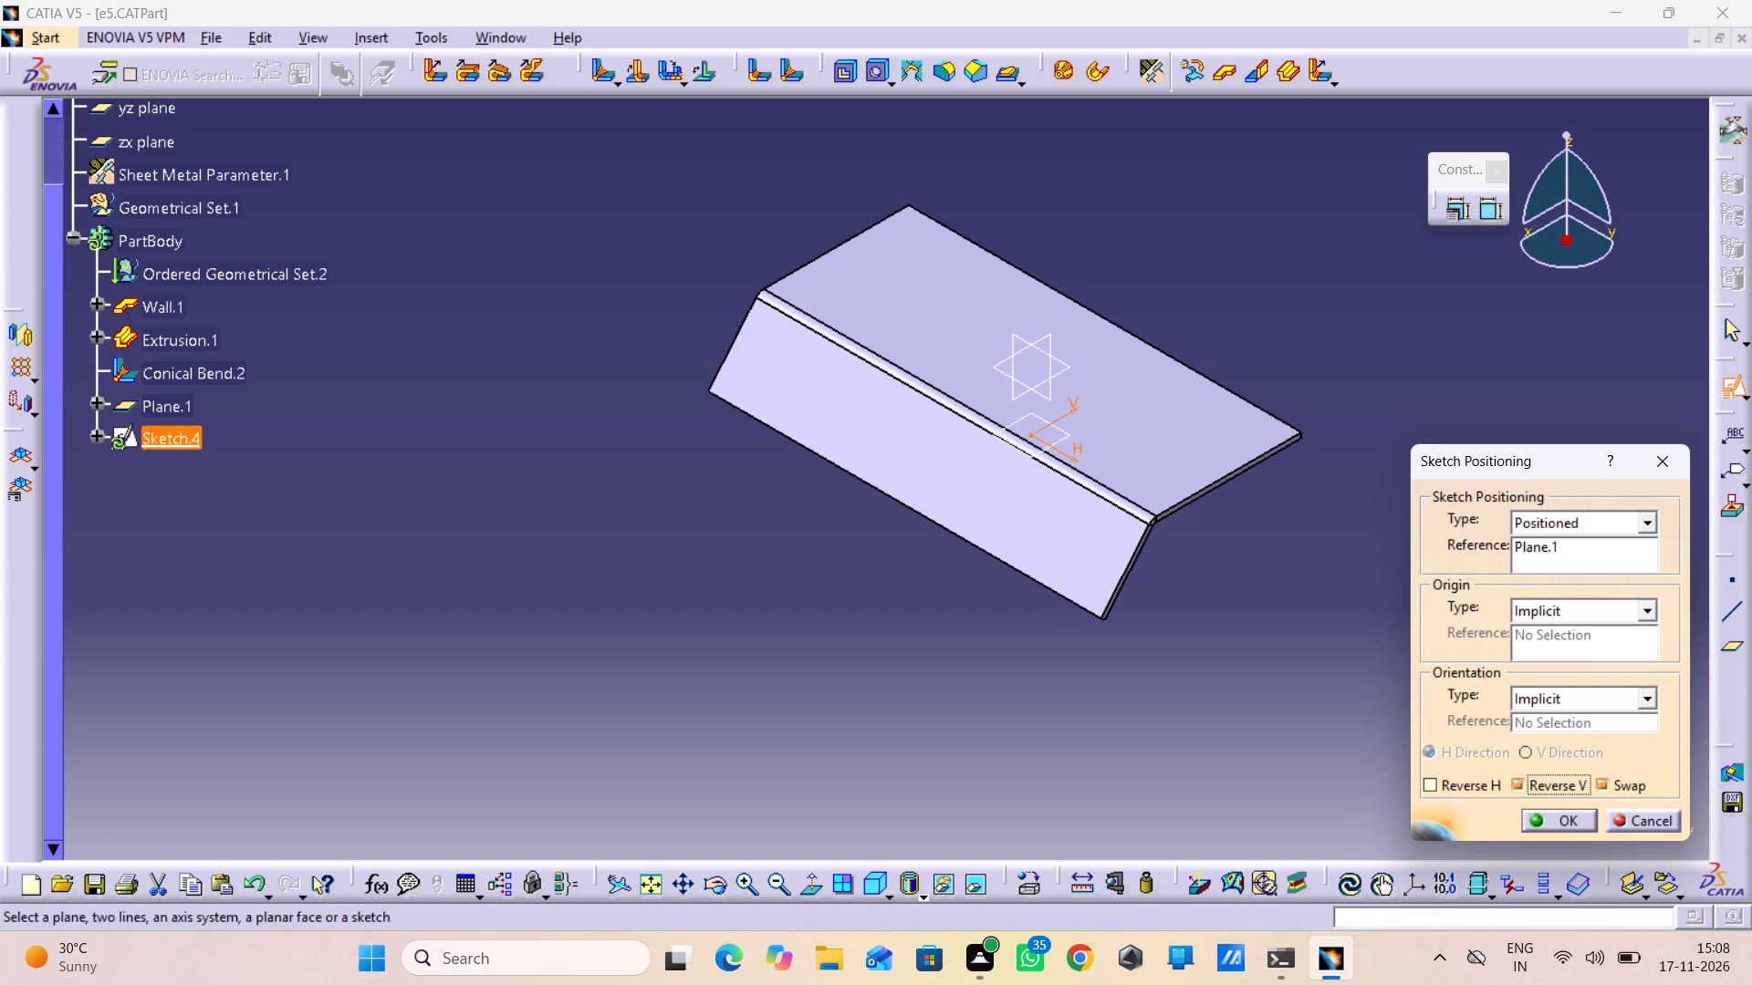
pyautogui.click(1563, 826)
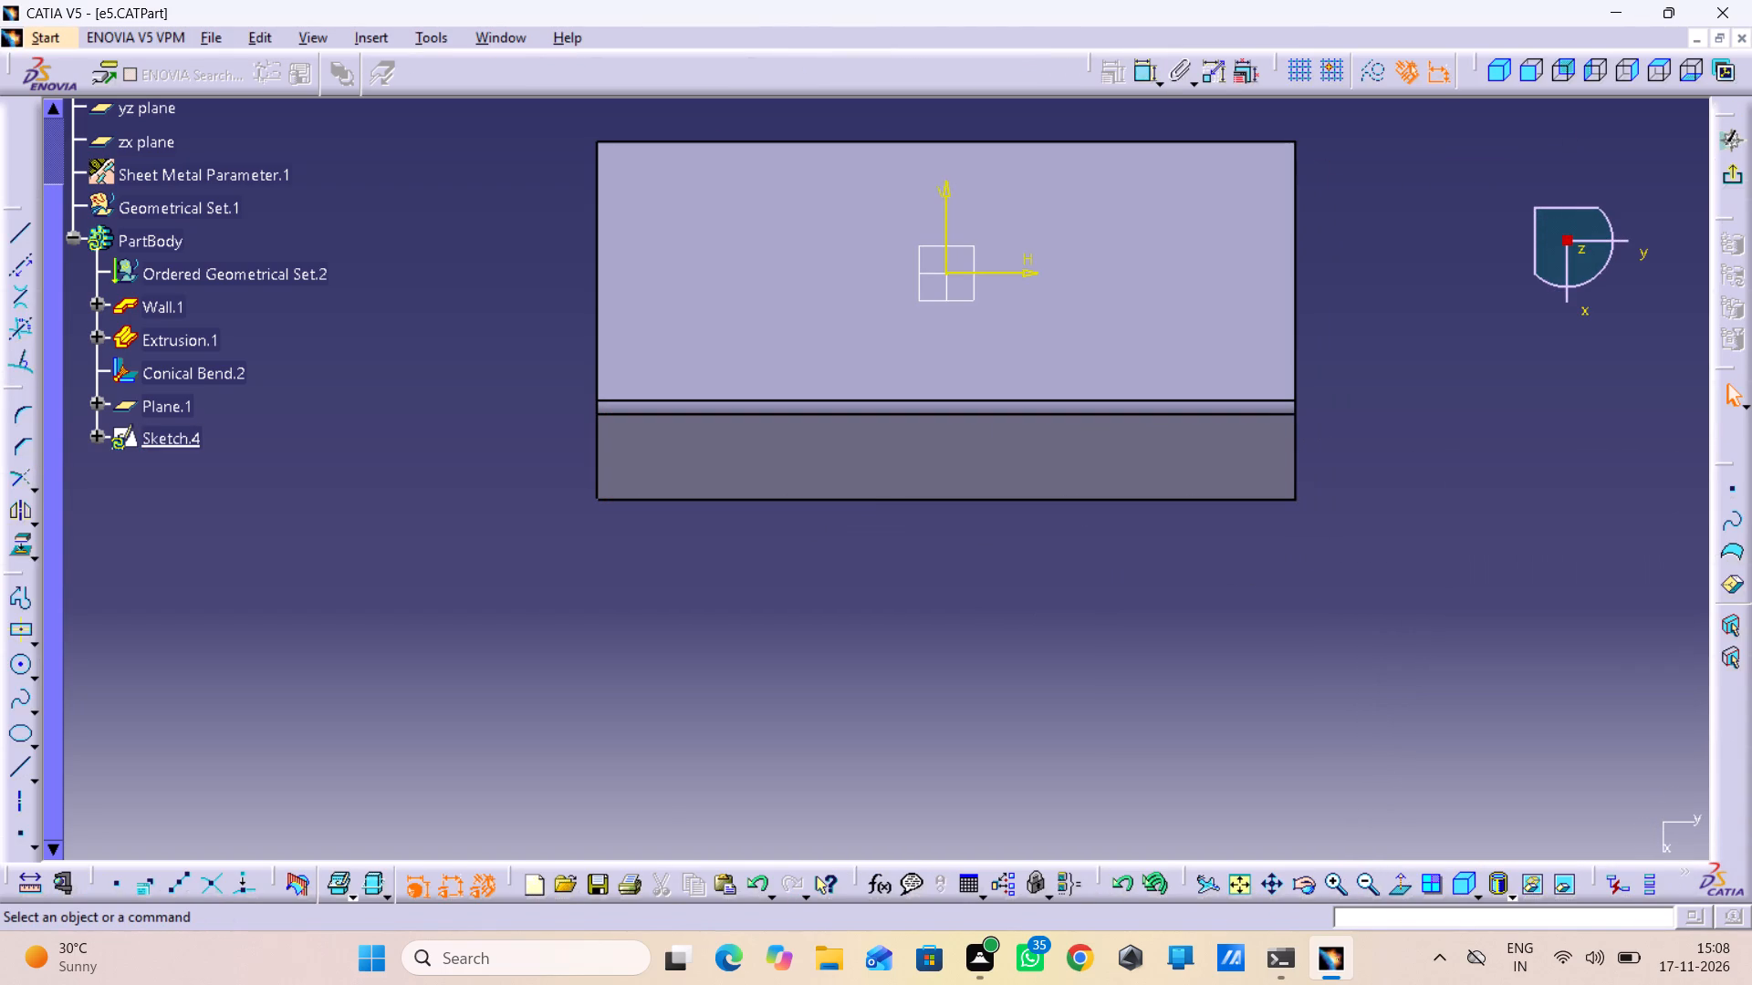
# Draw a horizontal base line about 39.7 mm long just outside the bent wall's free edge, spanning roughly the wall's width.
pyautogui.moveTo(881, 573); pyautogui.dragTo(881, 510, button='middle')
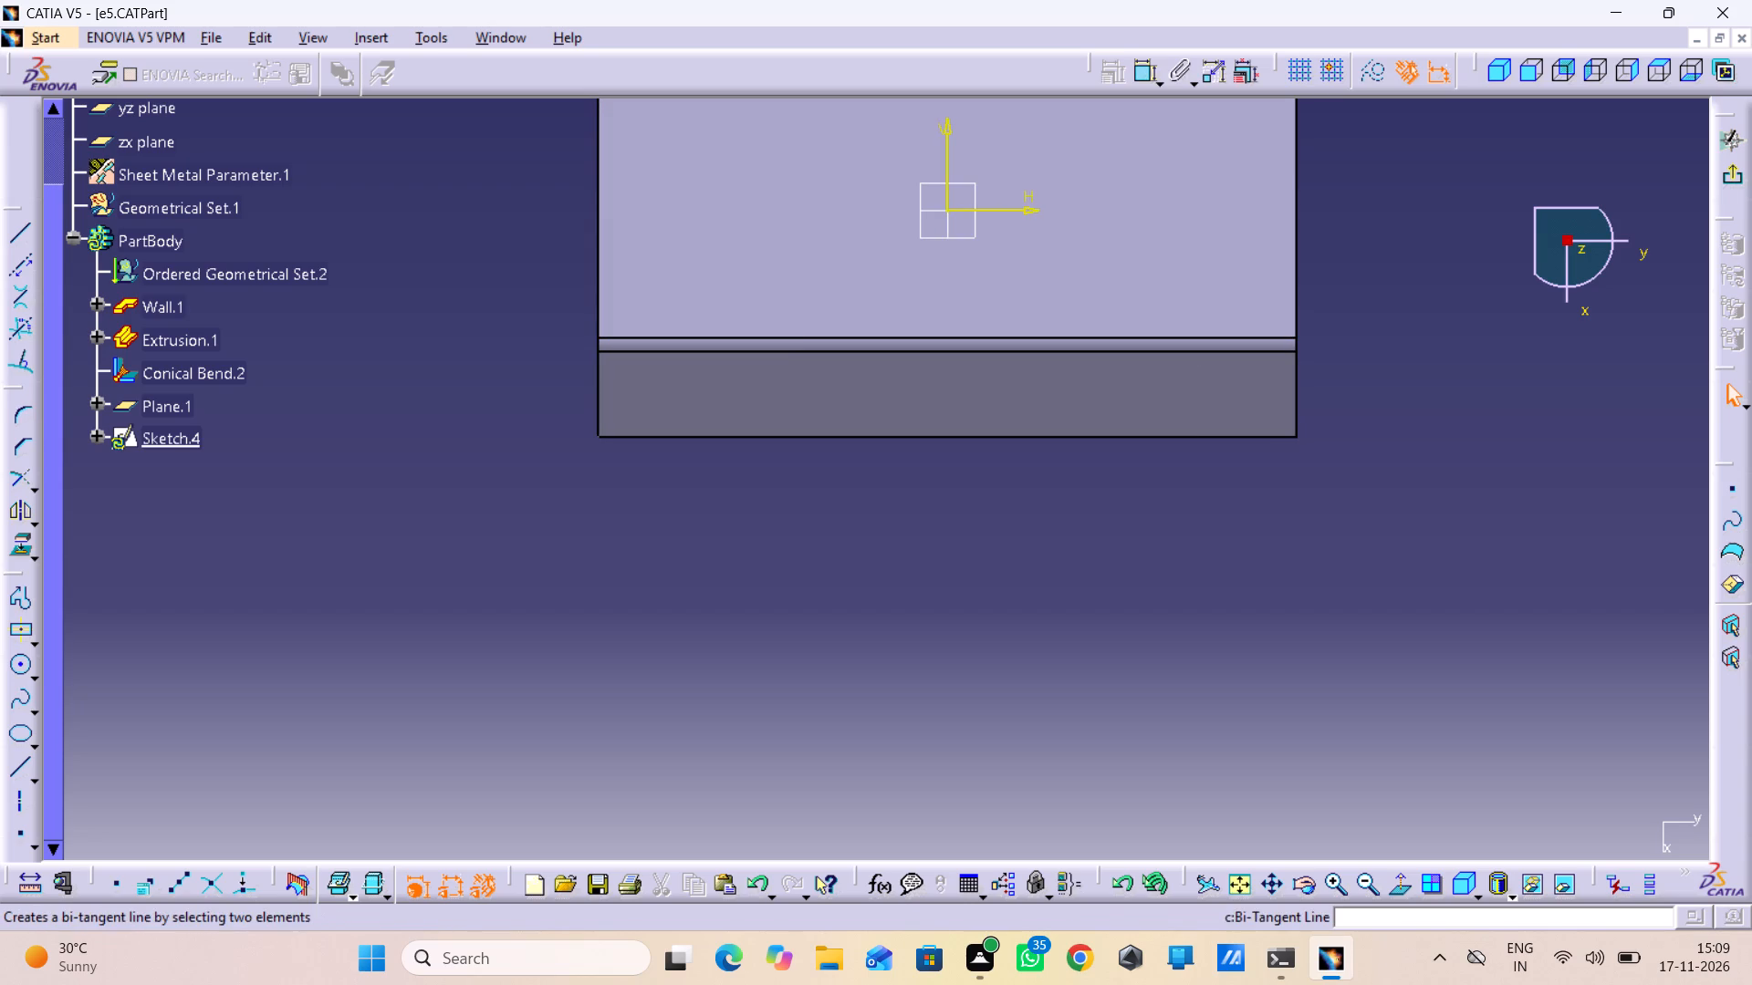
pyautogui.doubleClick(16, 588)
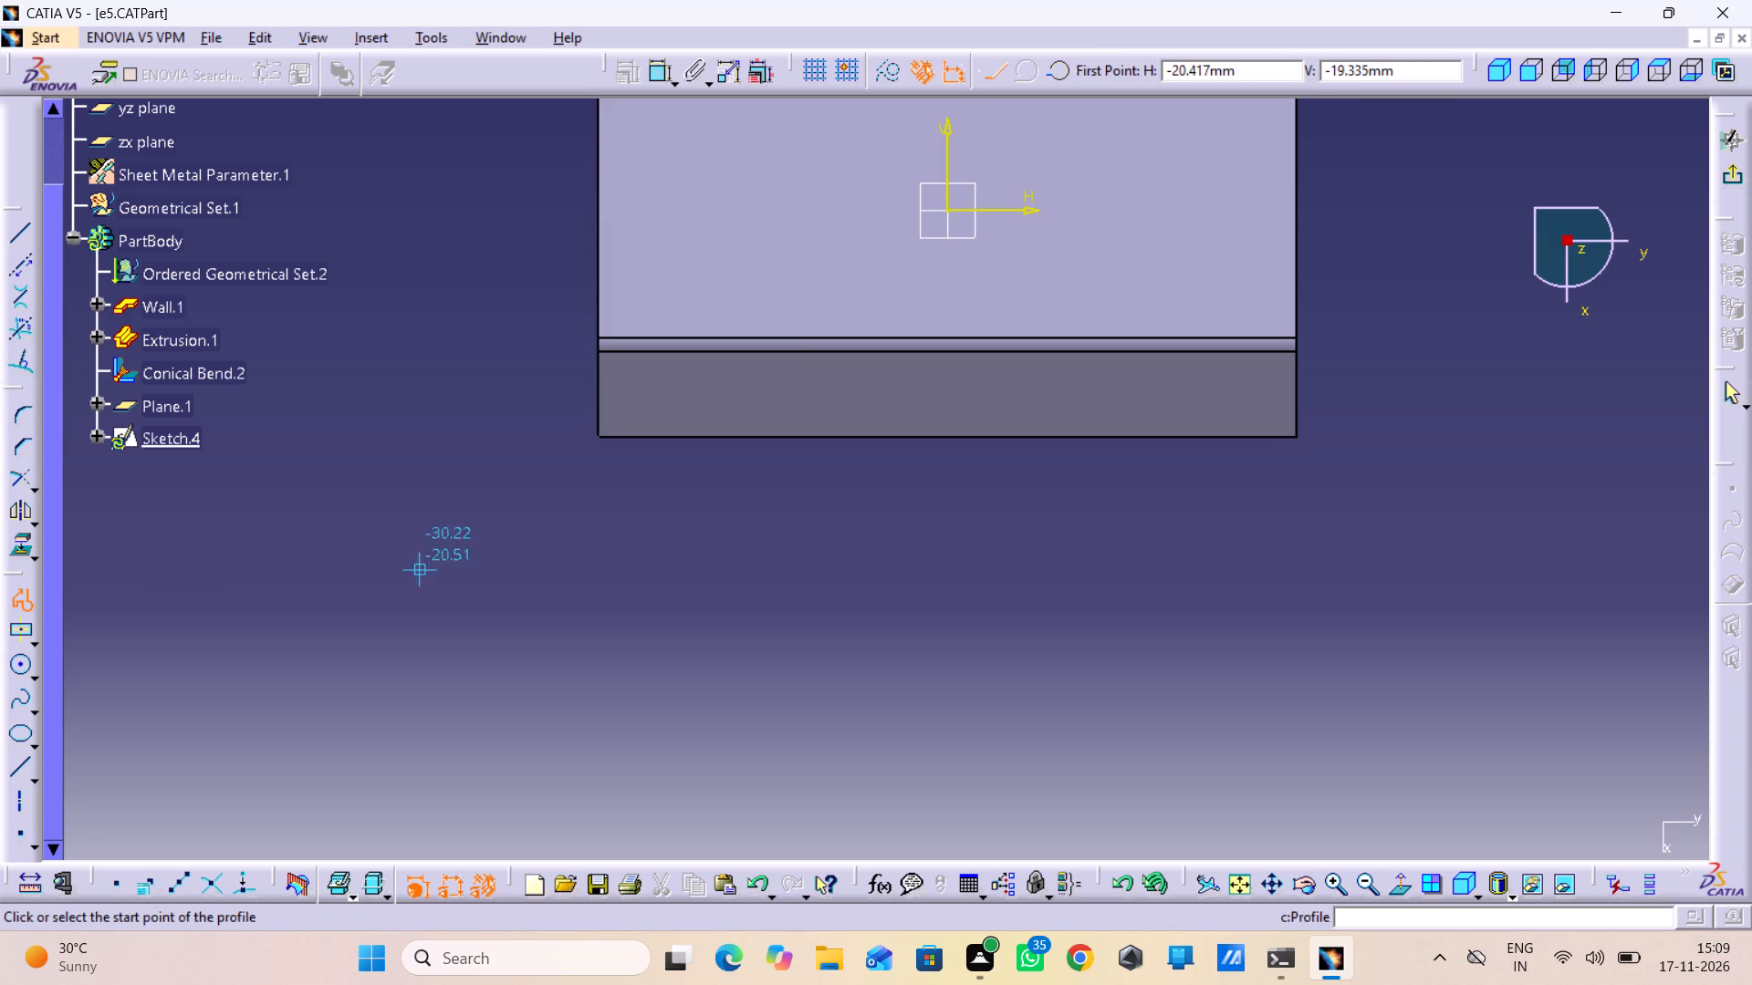
pyautogui.click(600, 493)
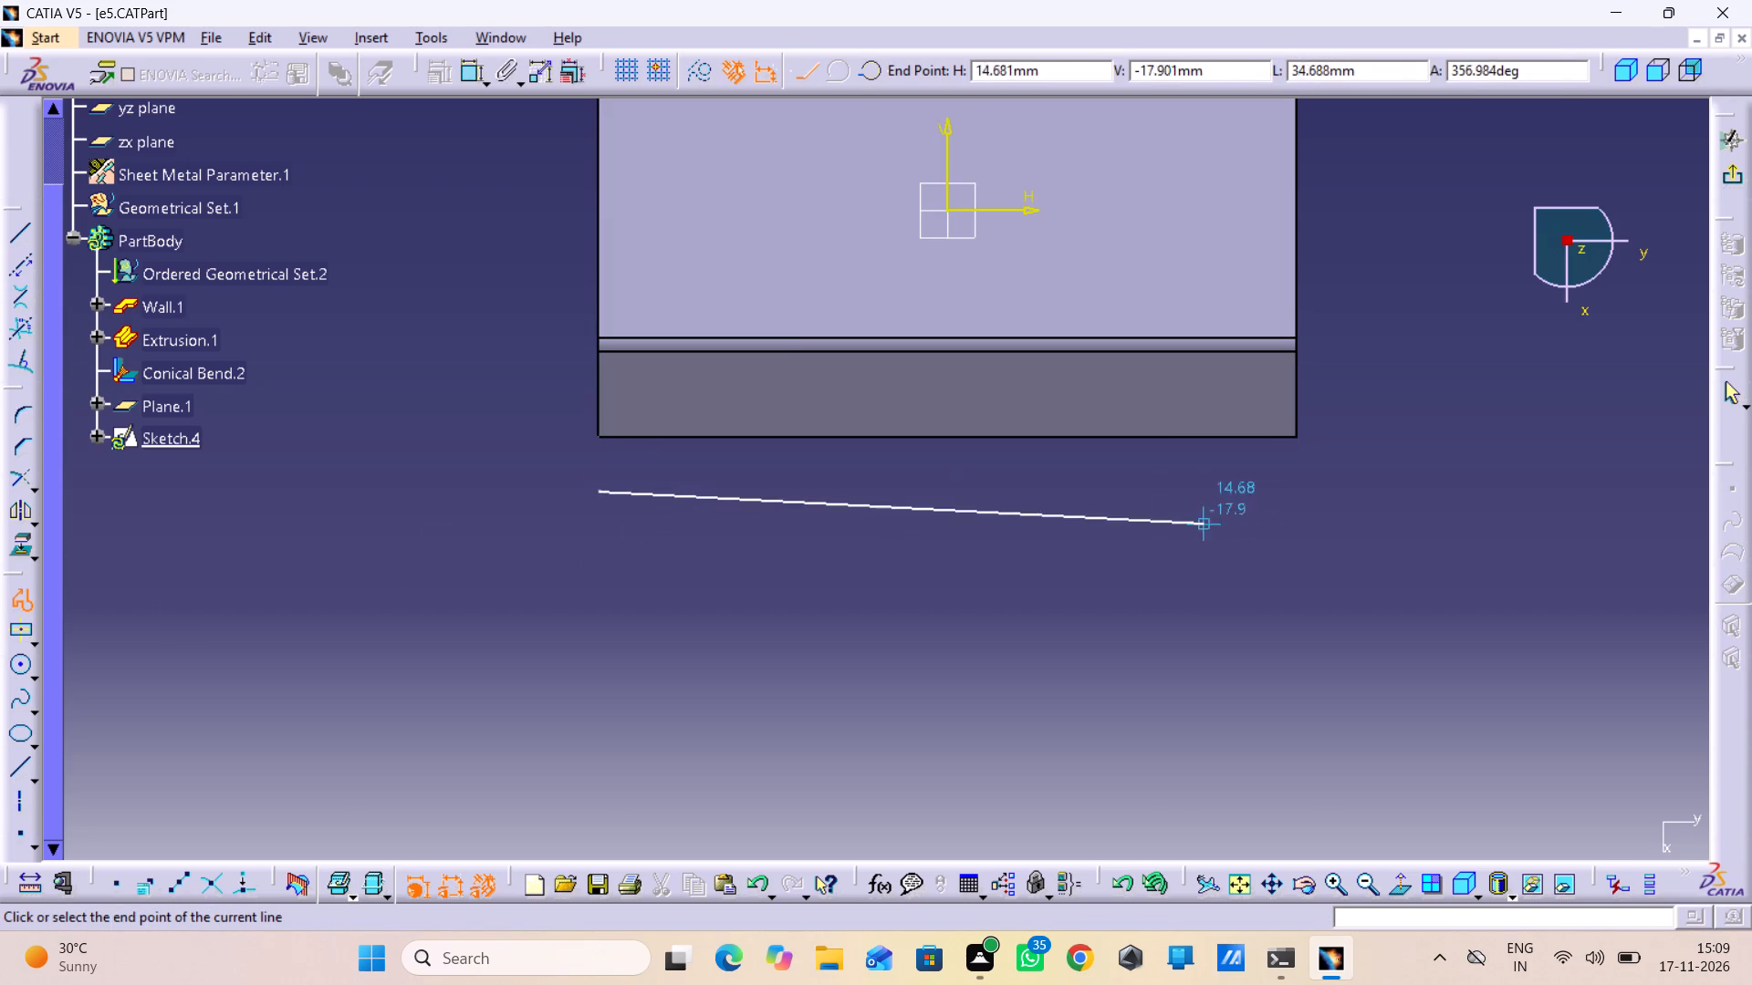
pyautogui.click(1291, 495)
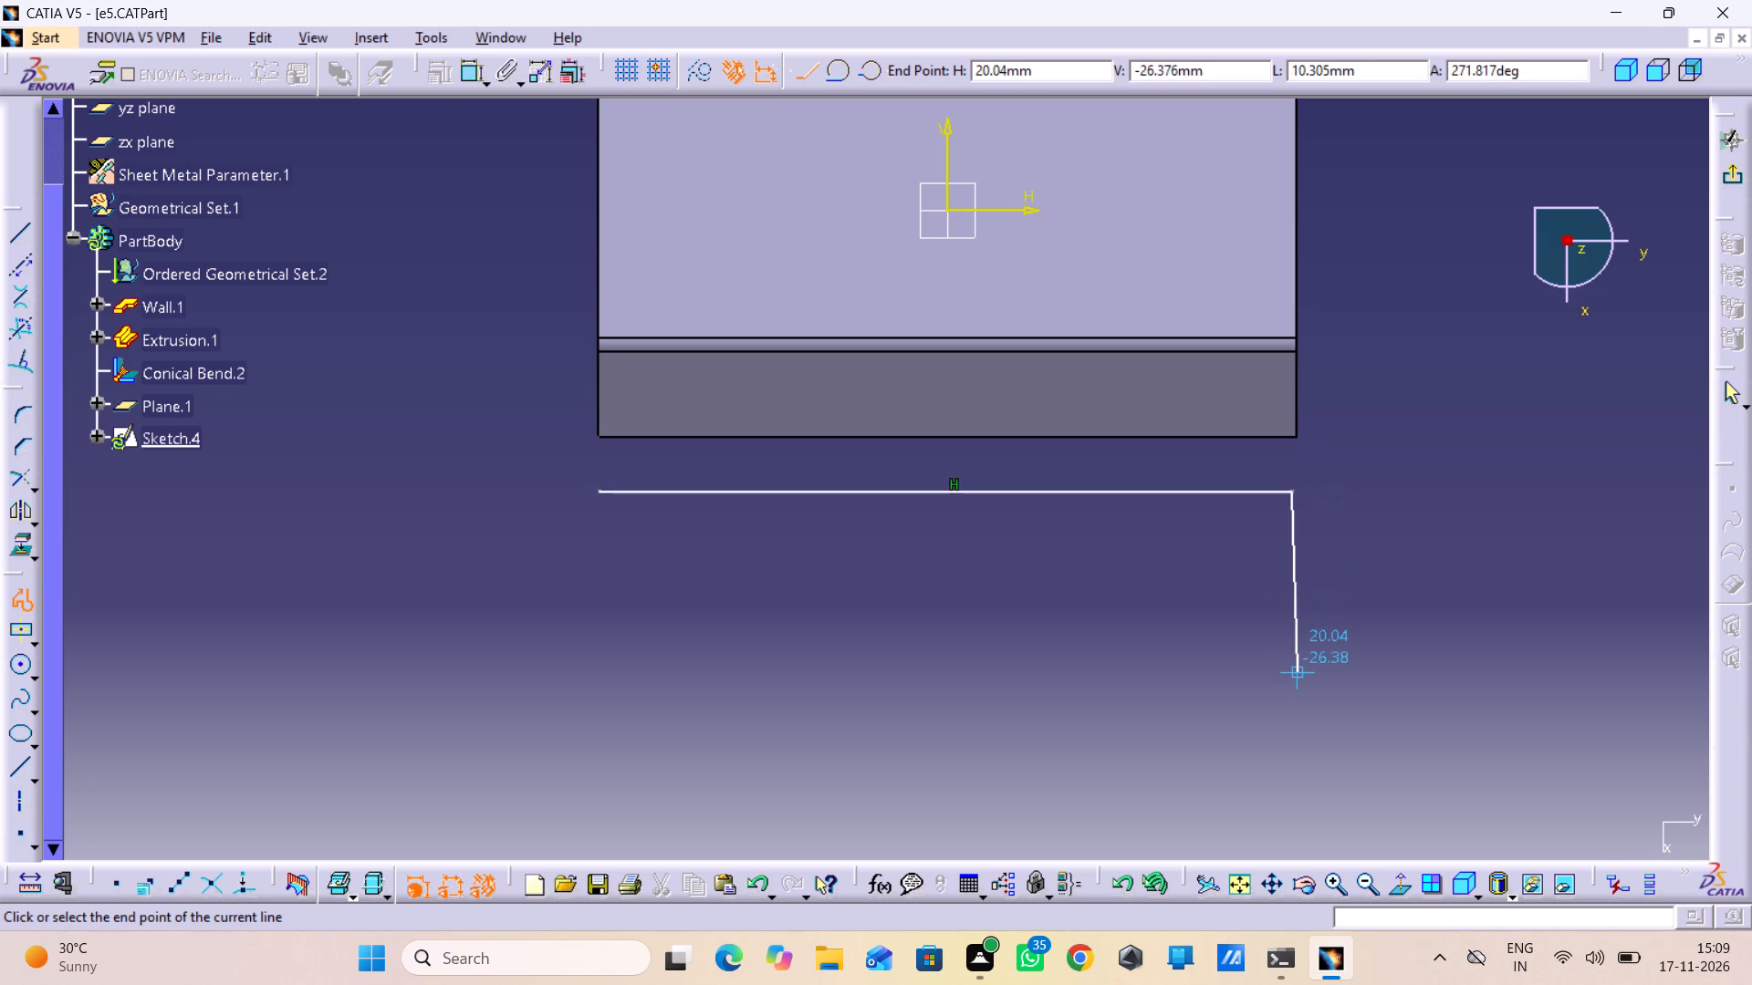
pyautogui.click(1728, 396)
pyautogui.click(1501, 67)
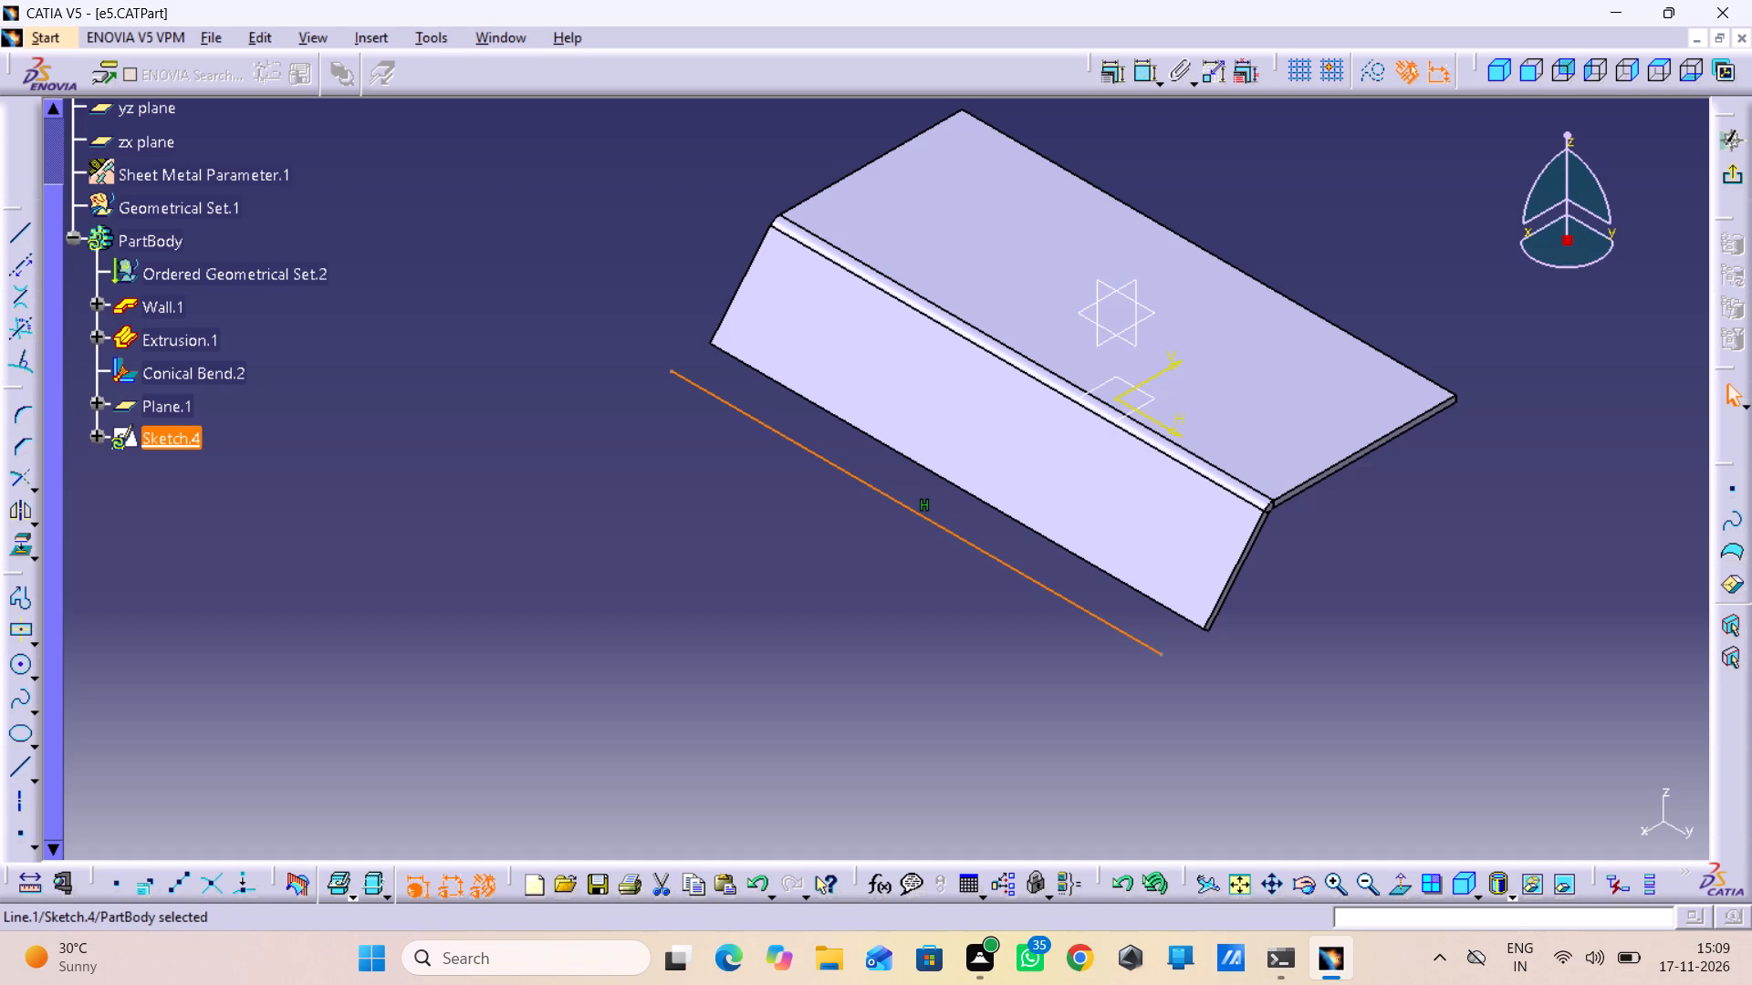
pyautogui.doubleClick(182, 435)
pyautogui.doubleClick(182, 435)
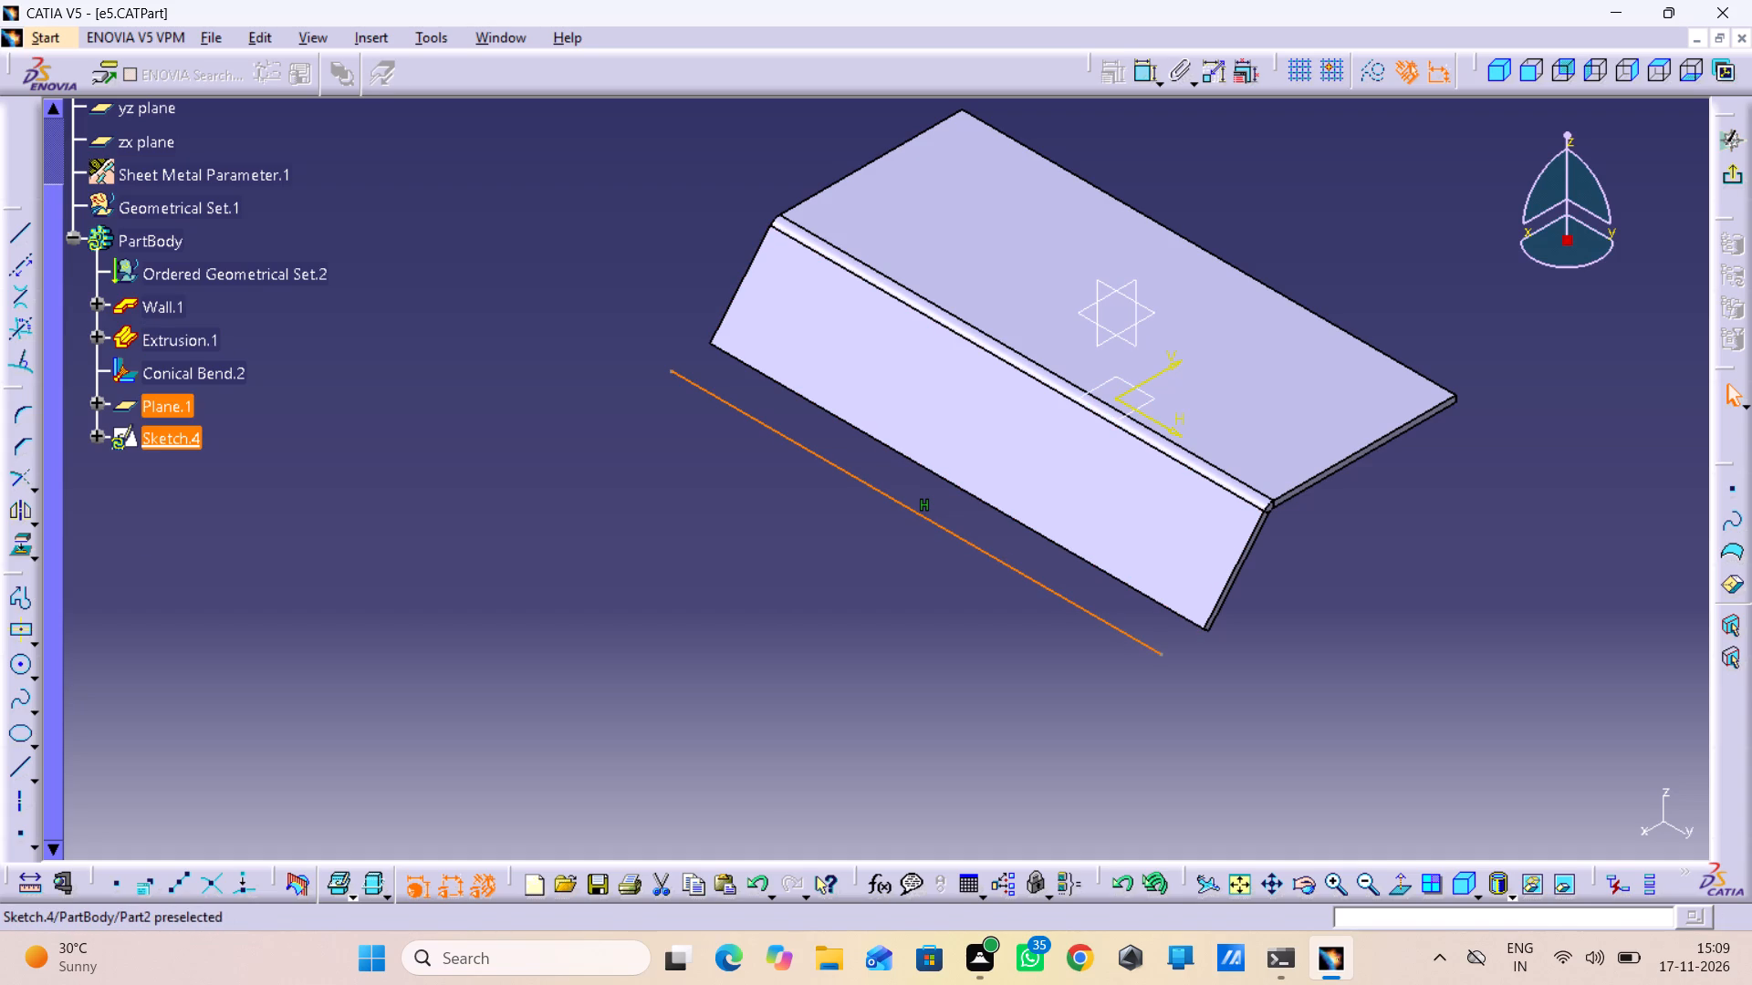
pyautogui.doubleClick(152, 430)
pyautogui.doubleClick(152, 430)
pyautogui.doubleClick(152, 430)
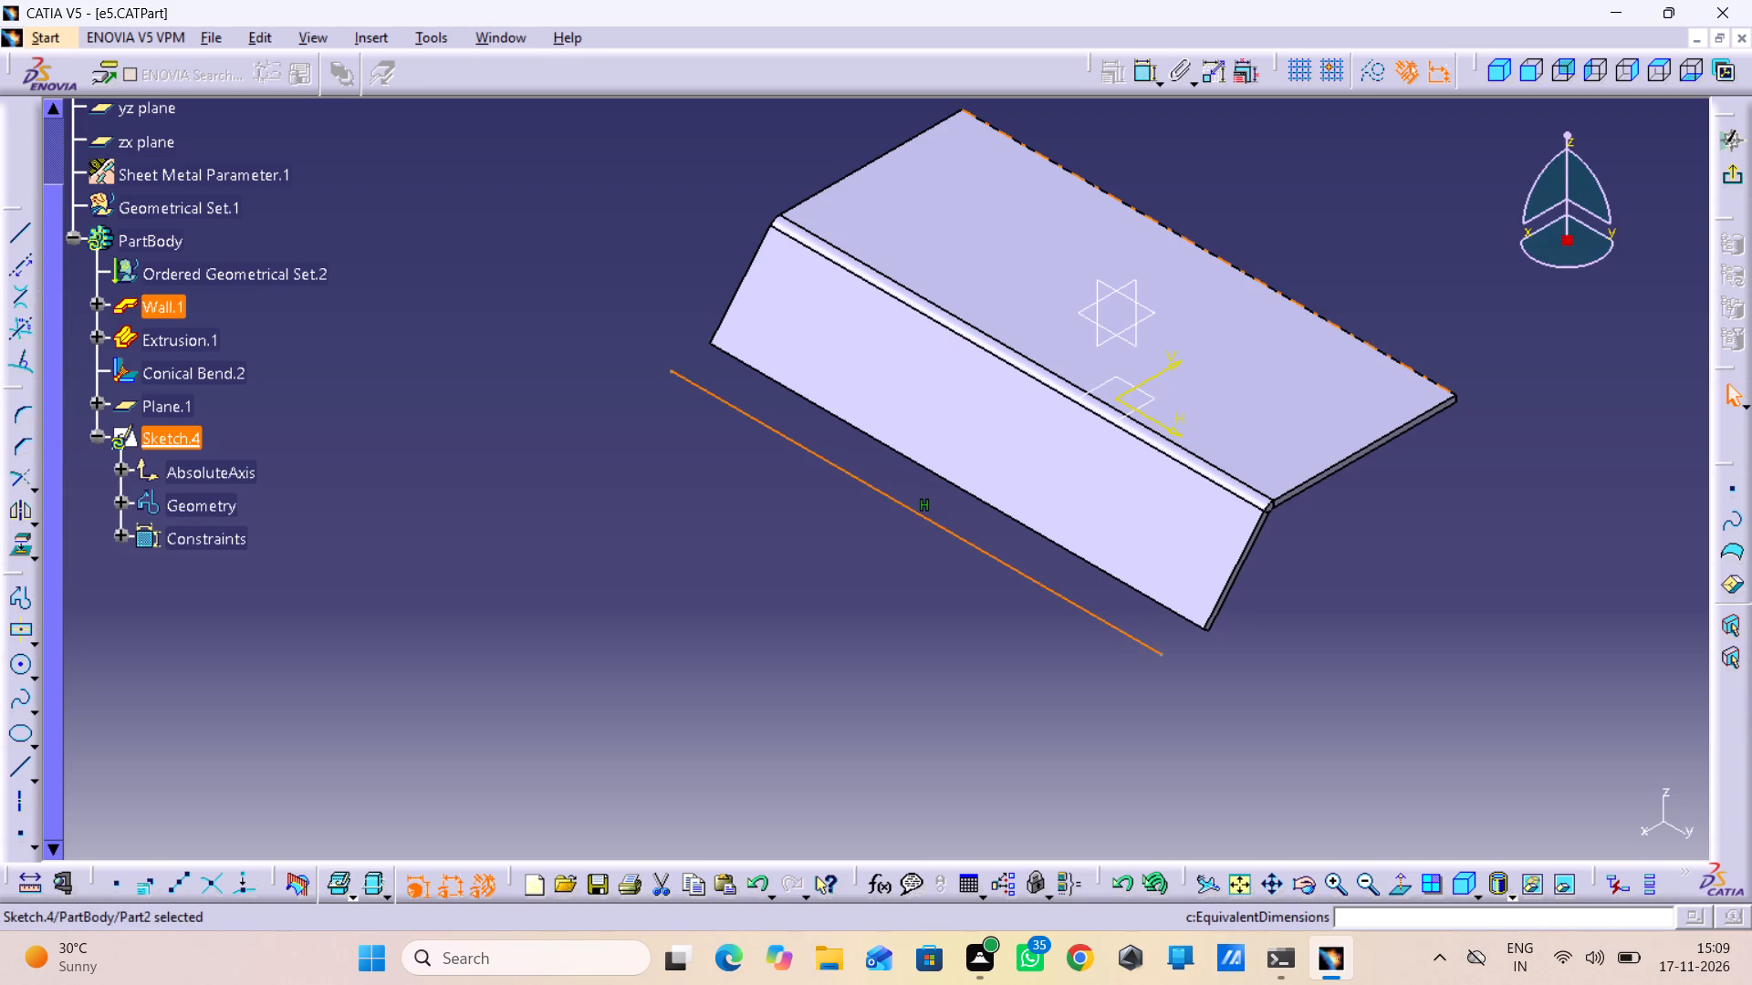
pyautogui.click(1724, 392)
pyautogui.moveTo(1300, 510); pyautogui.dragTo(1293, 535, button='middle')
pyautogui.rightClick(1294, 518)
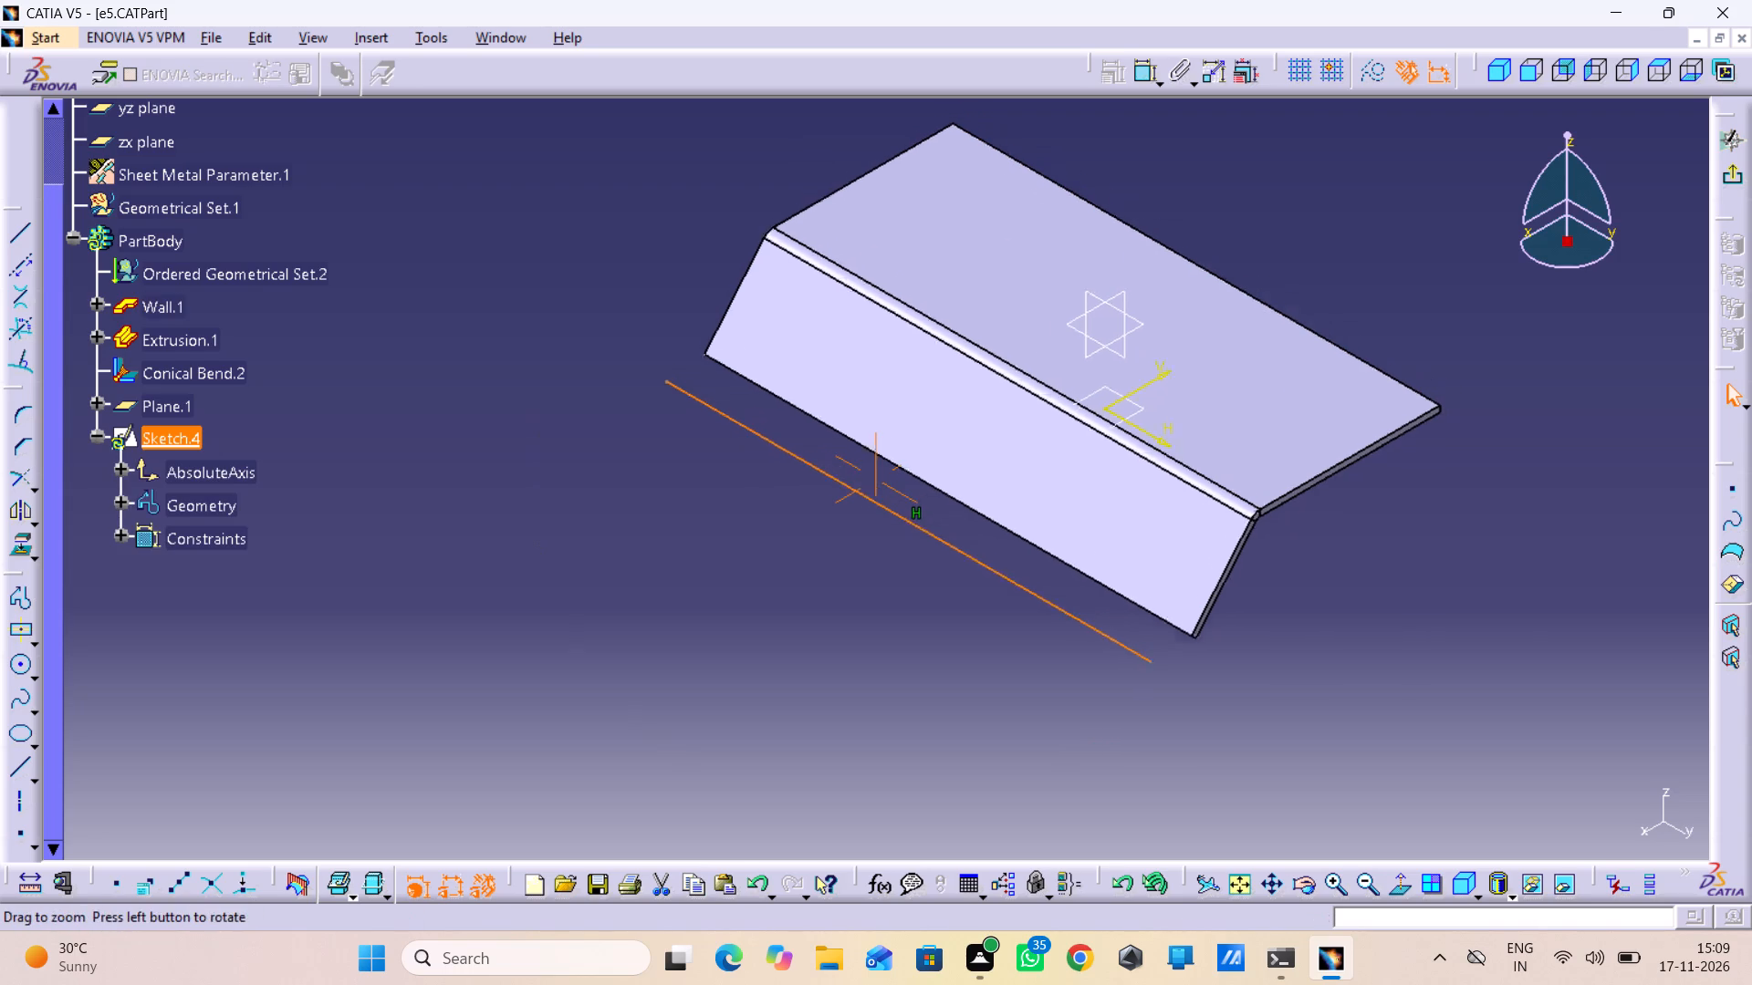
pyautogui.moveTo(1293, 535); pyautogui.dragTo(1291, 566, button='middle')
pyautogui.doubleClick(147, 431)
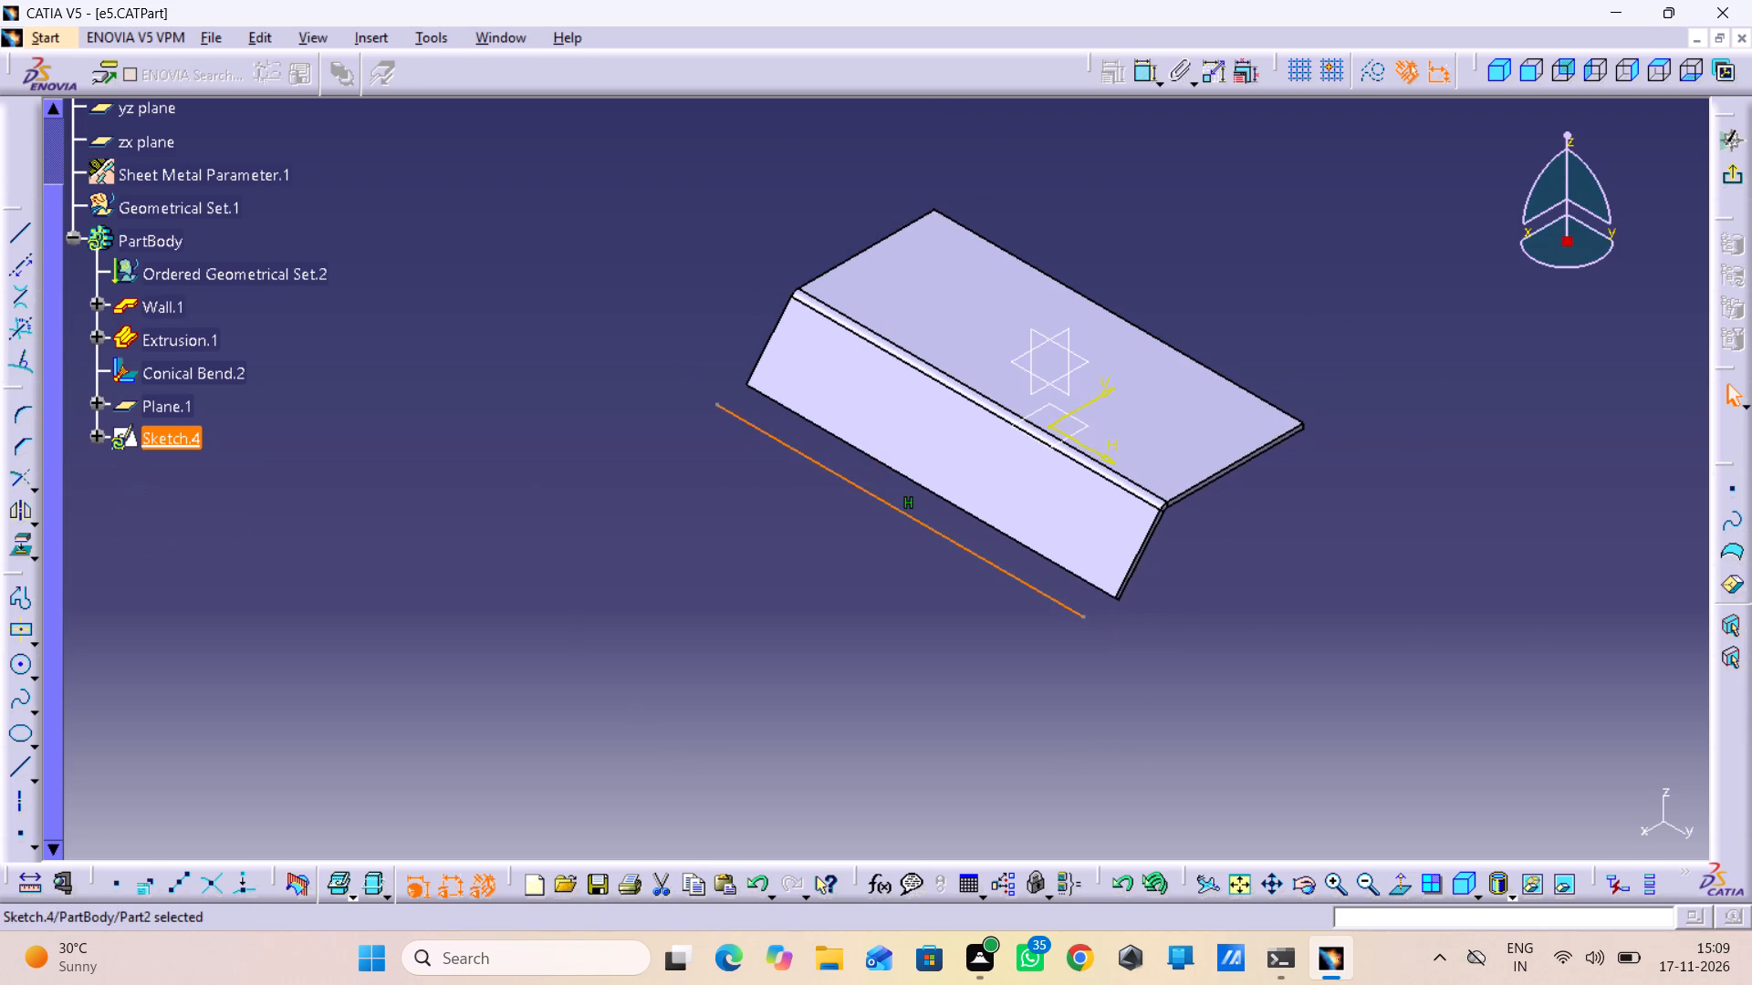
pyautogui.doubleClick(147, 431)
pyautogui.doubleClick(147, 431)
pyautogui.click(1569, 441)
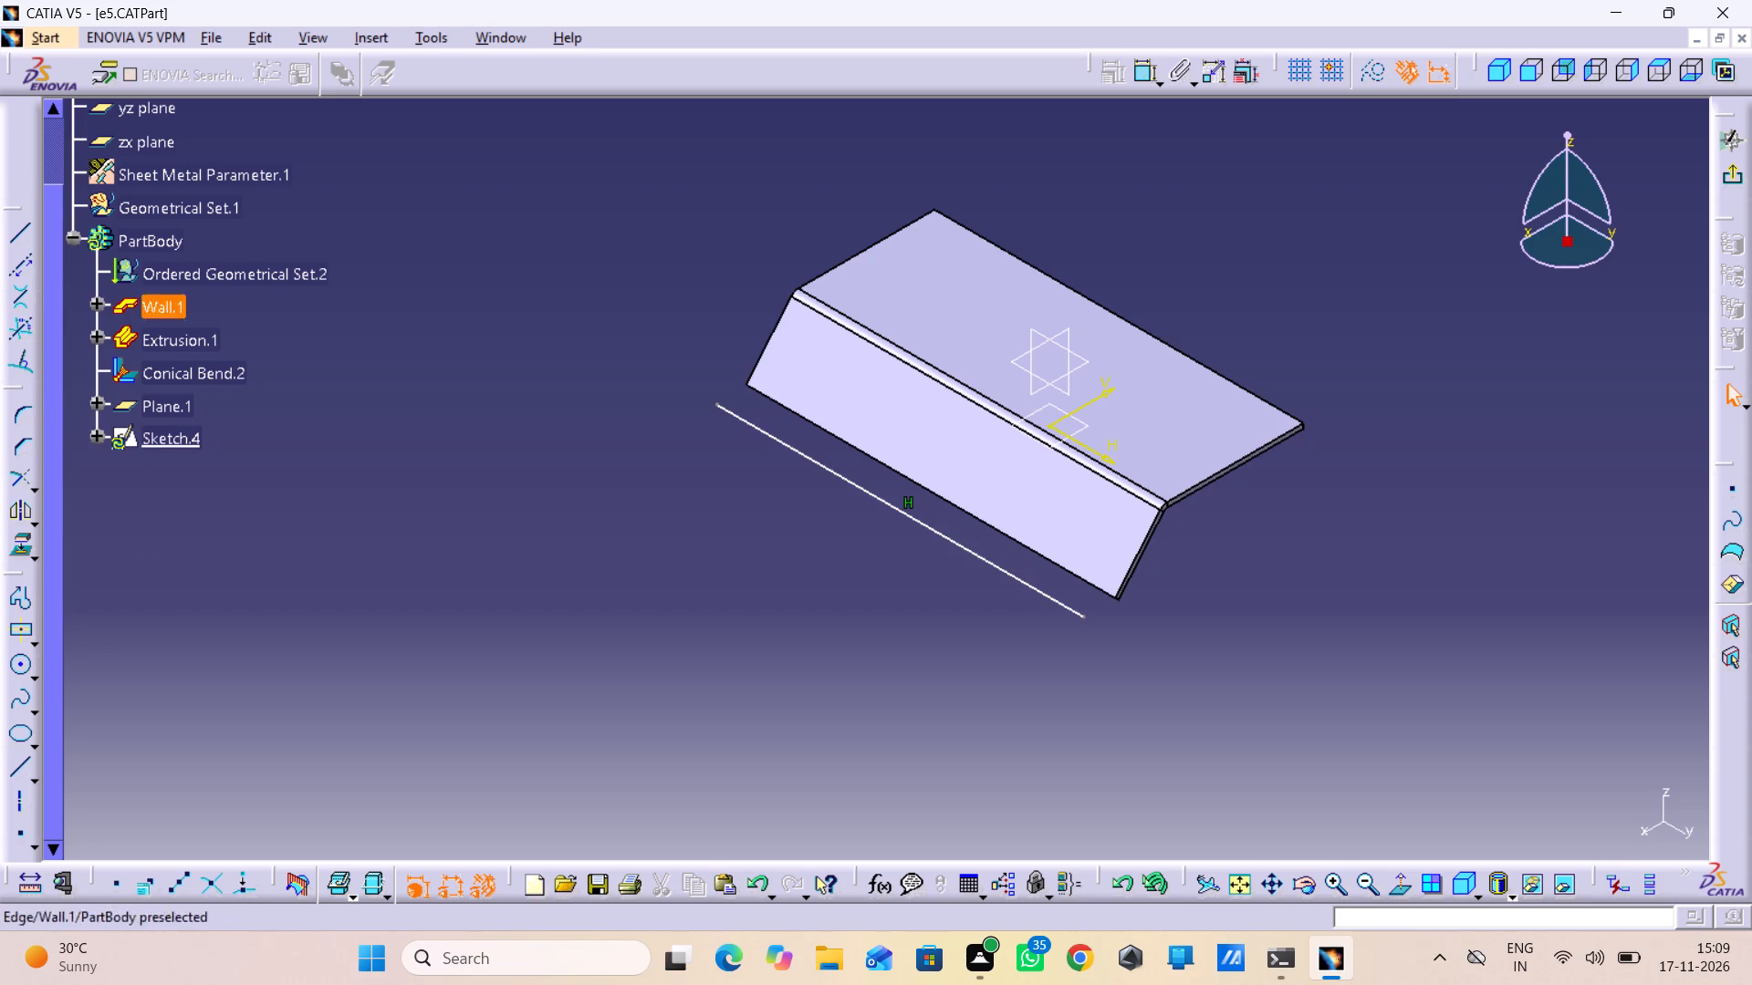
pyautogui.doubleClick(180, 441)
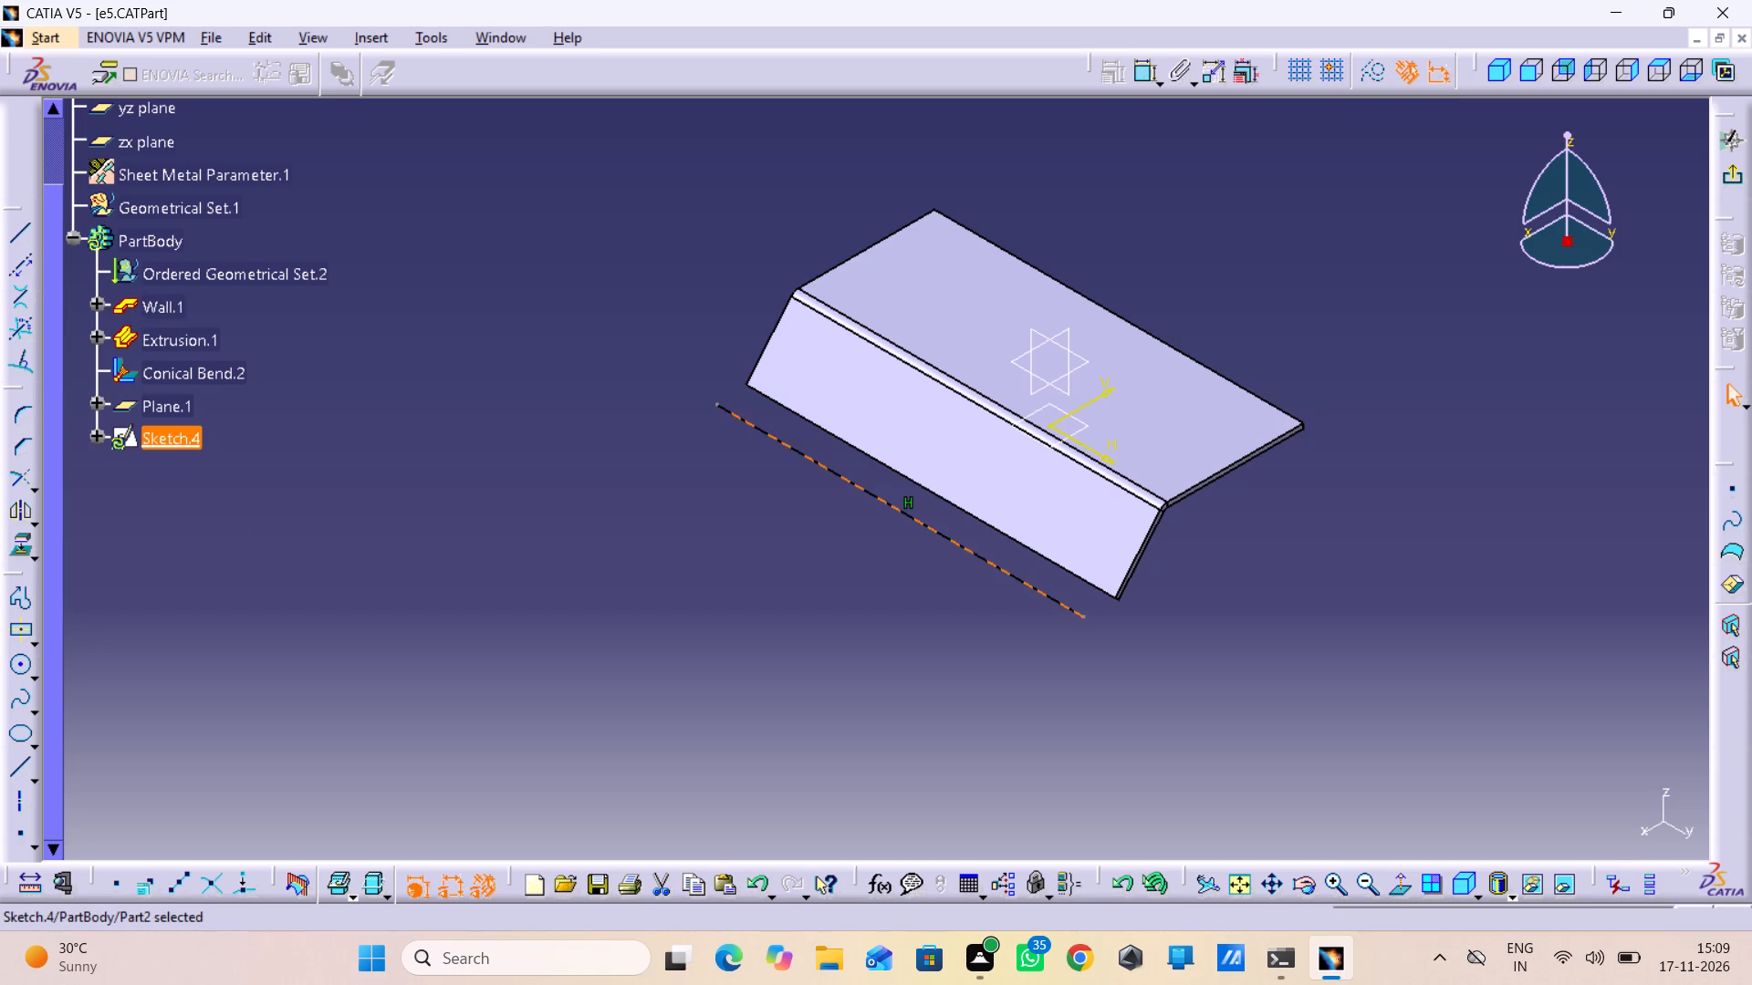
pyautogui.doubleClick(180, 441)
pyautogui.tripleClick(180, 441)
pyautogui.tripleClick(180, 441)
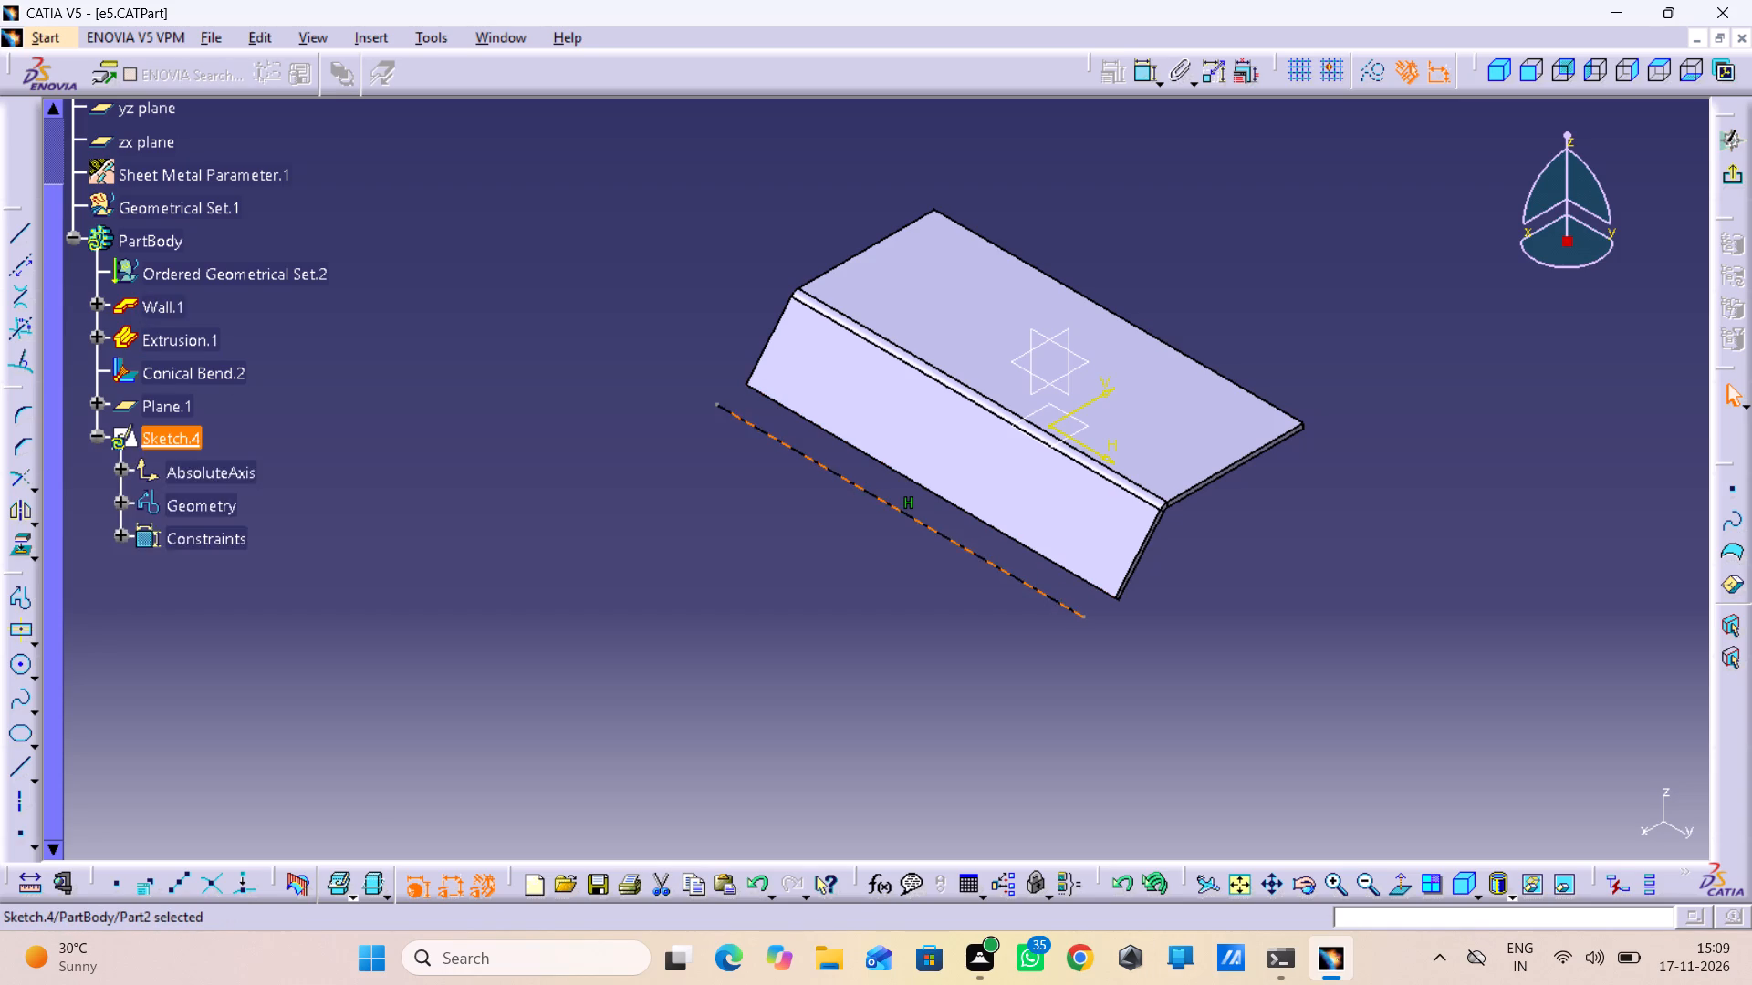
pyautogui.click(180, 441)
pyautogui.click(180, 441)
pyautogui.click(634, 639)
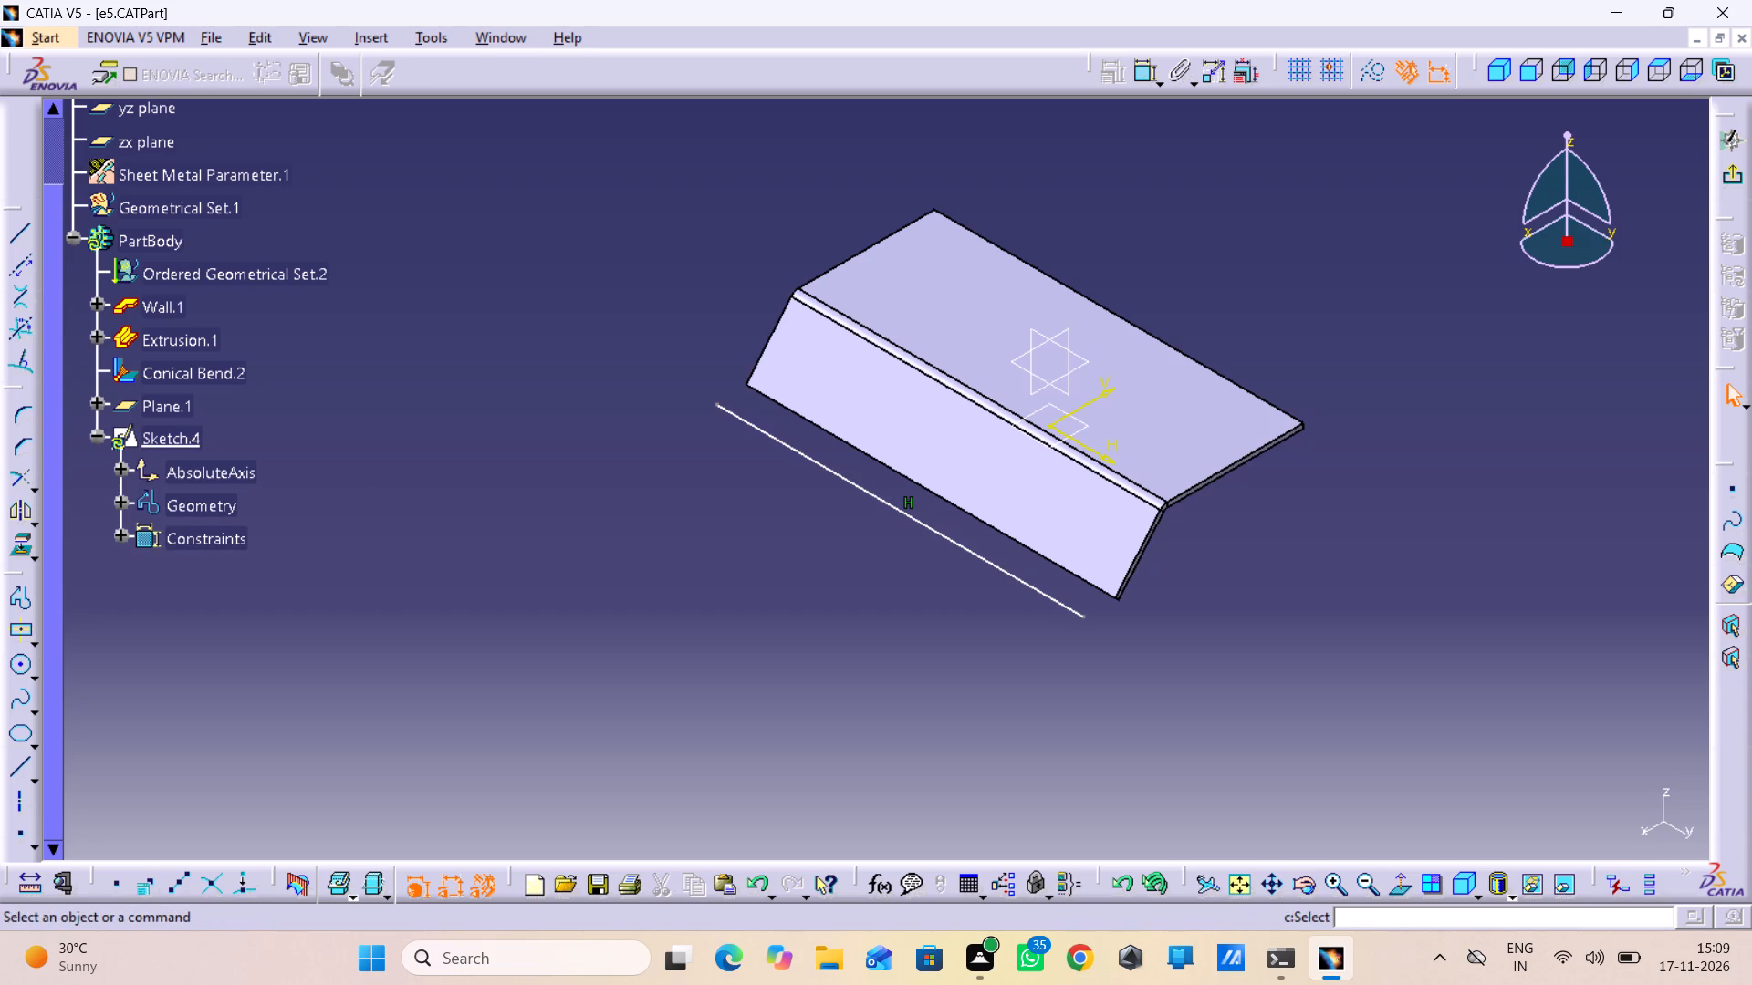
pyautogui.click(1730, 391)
# Close a four-sided profile from the base line with a vertical side about 16.5 mm, a horizontal edge and a slanted side about 24 mm.
pyautogui.click(1403, 880)
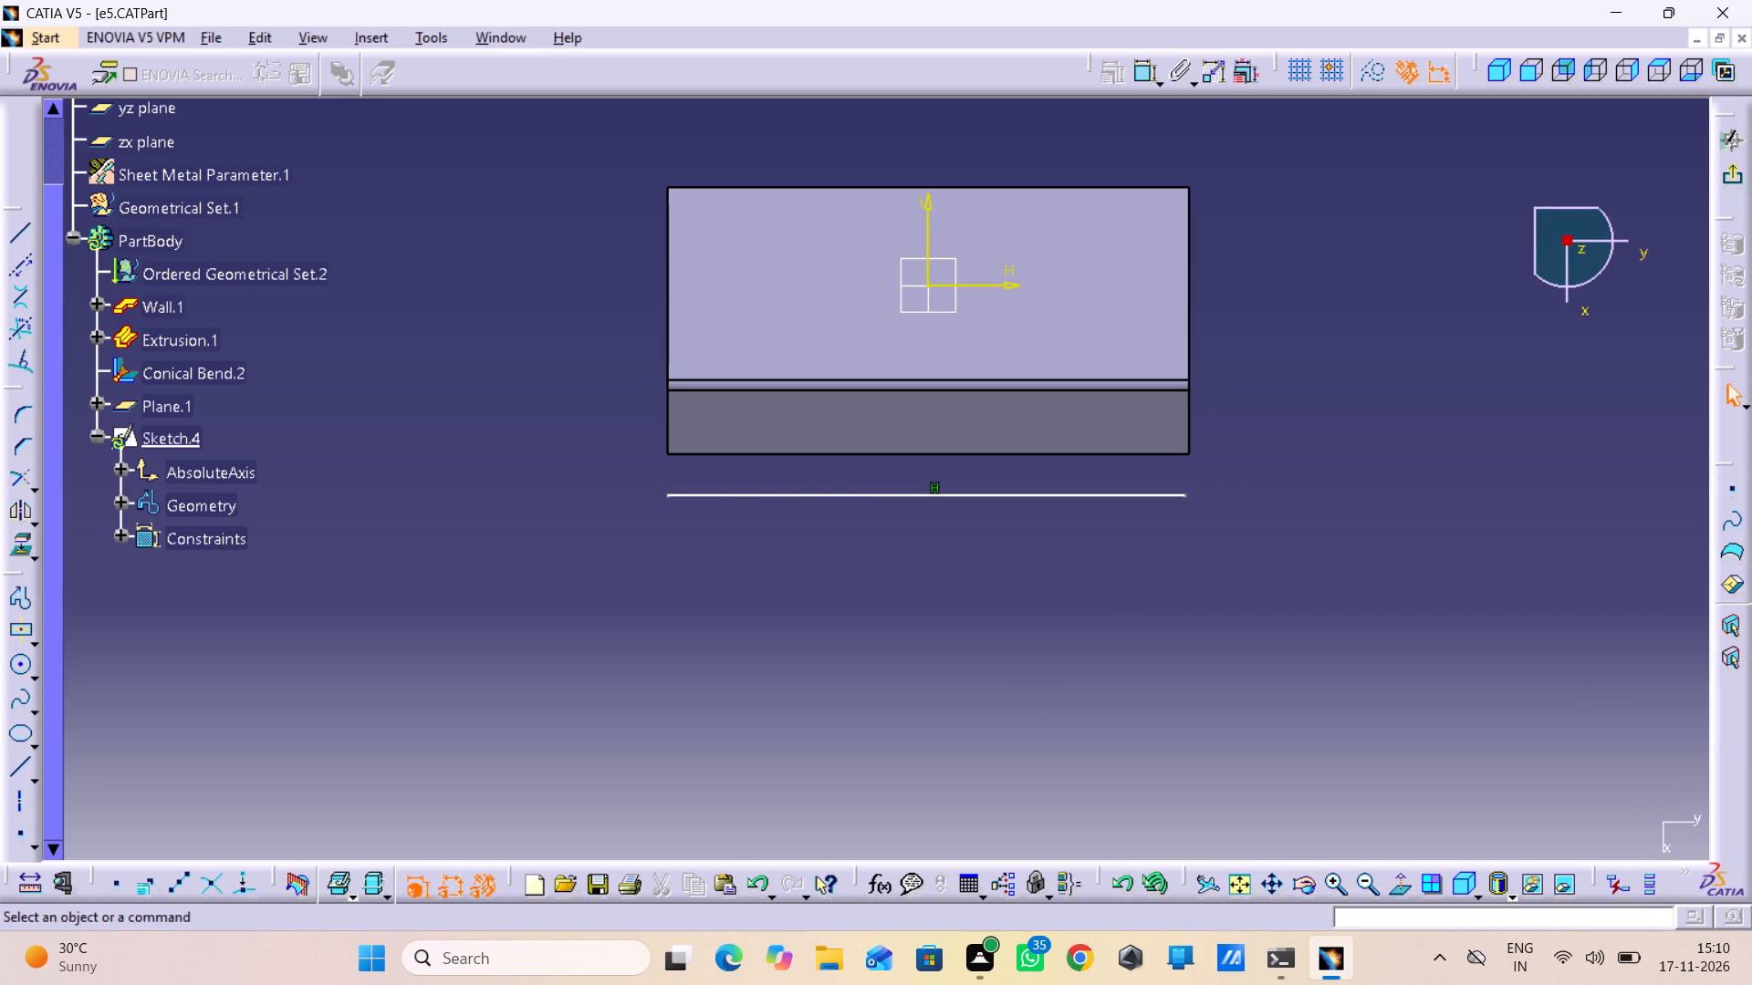
pyautogui.doubleClick(27, 599)
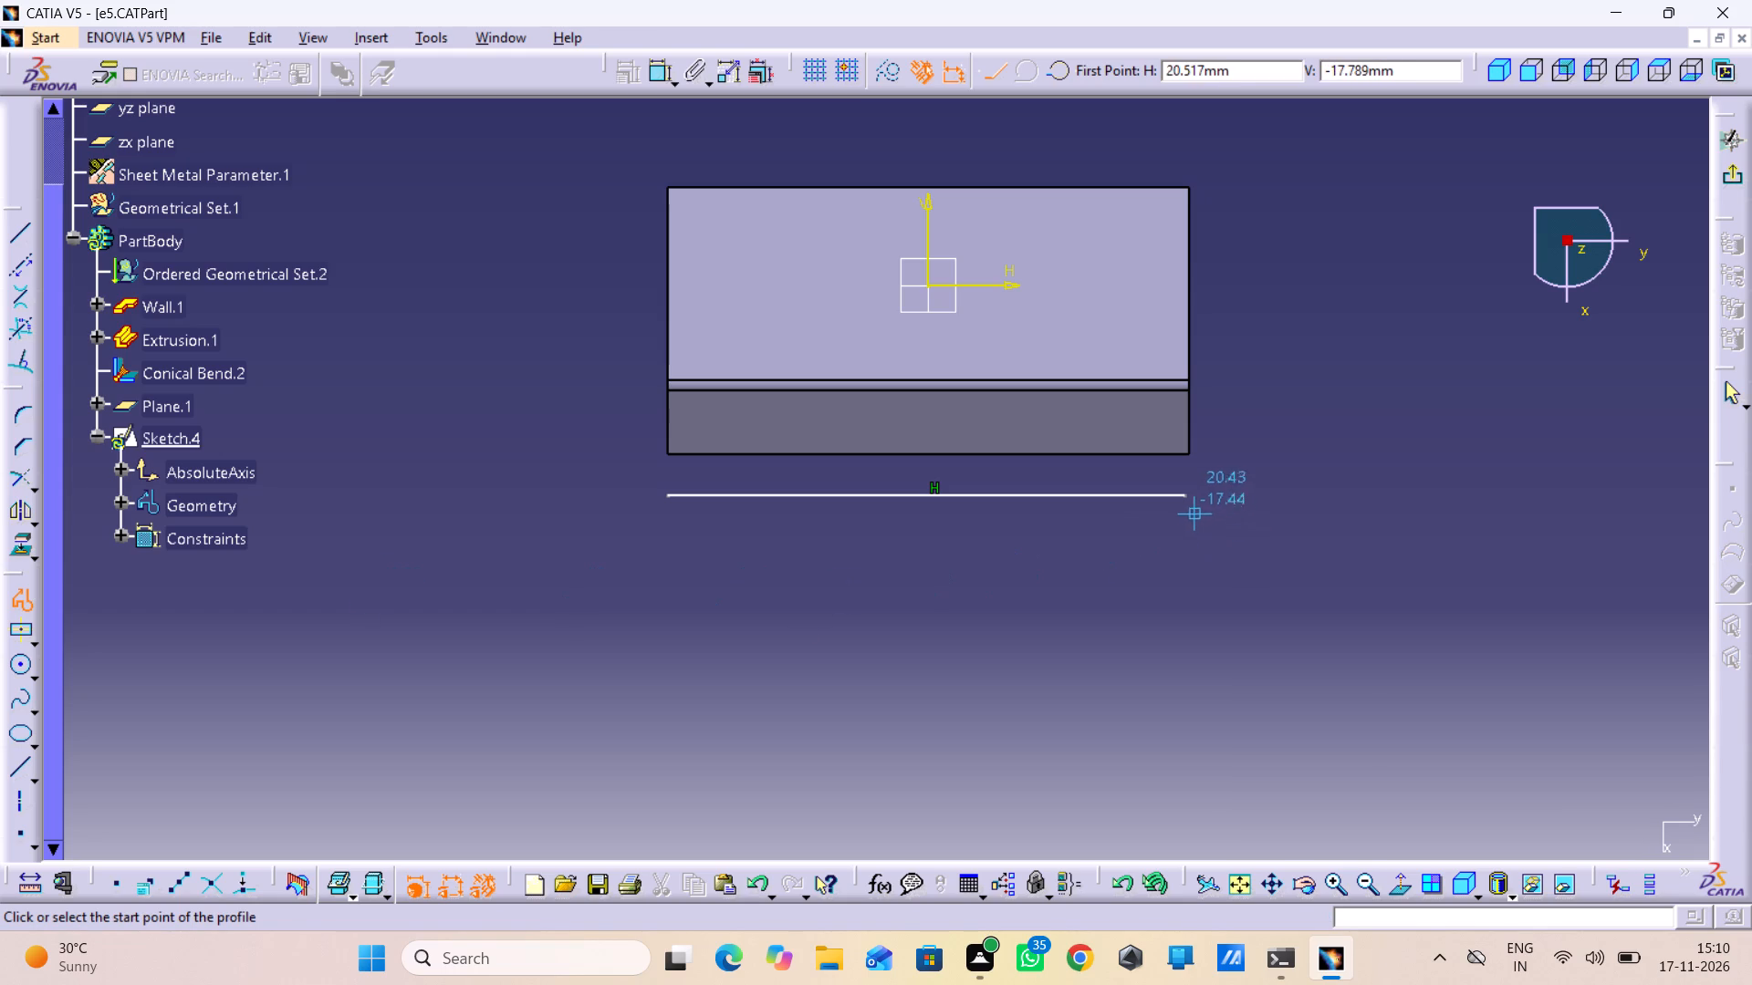
pyautogui.click(1184, 500)
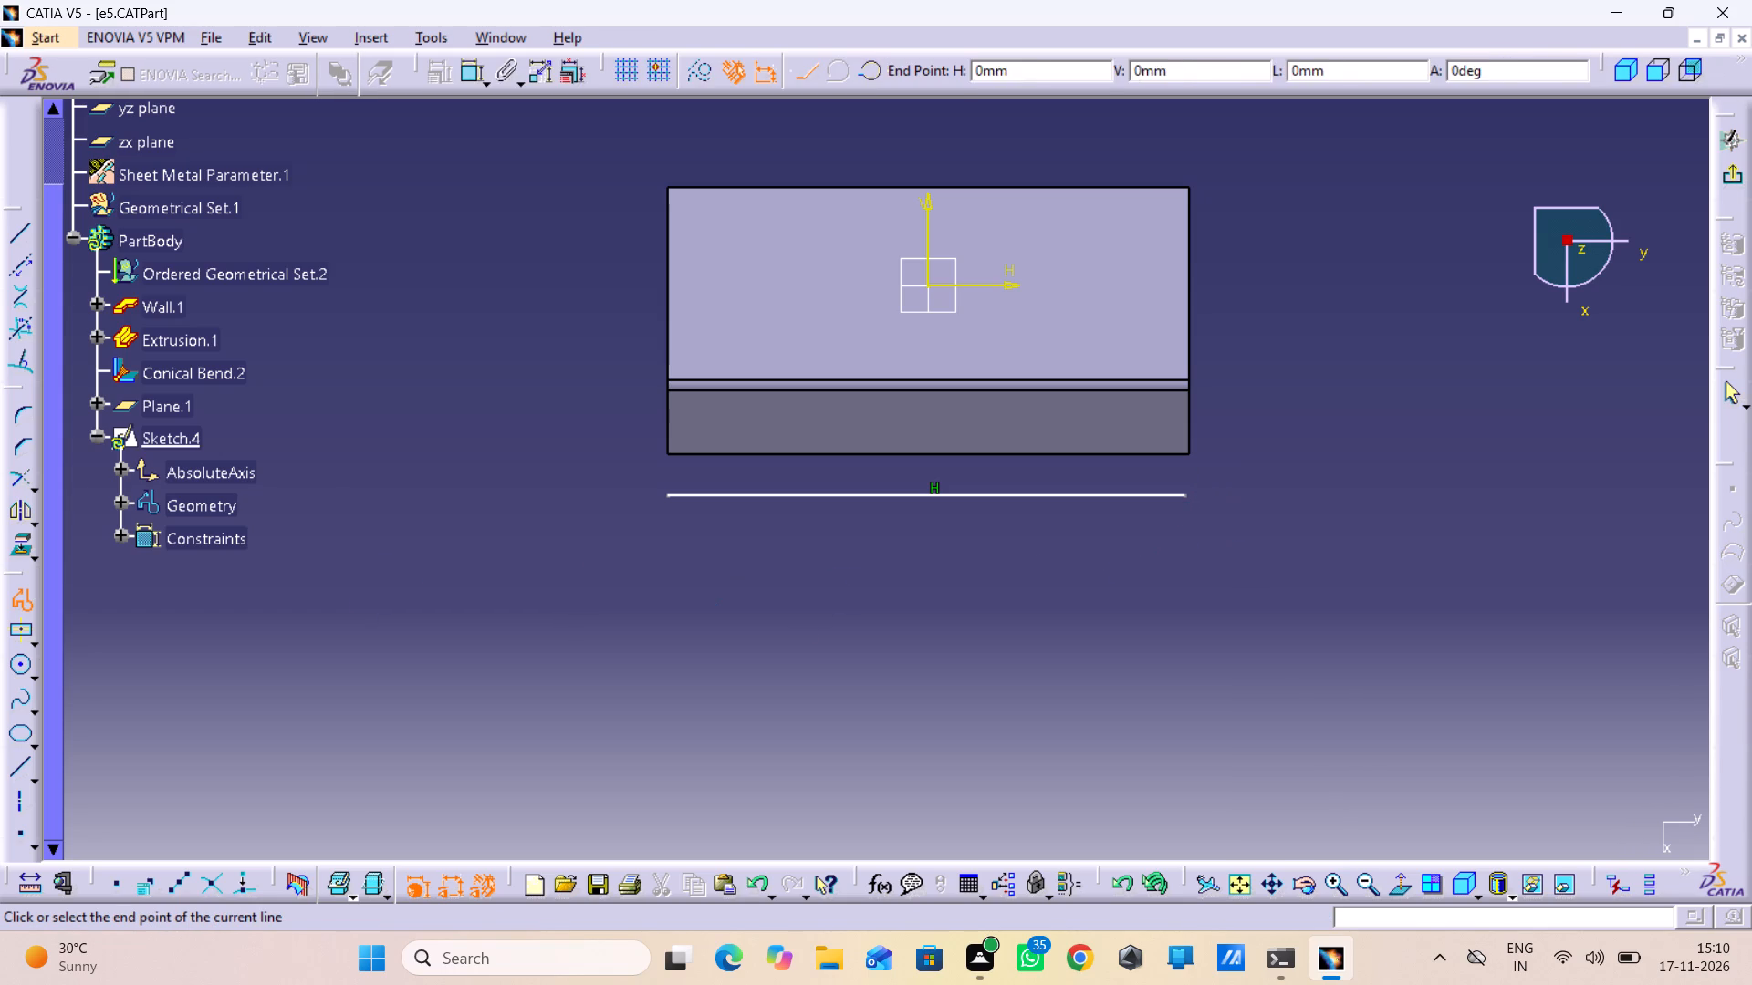
pyautogui.click(1187, 710)
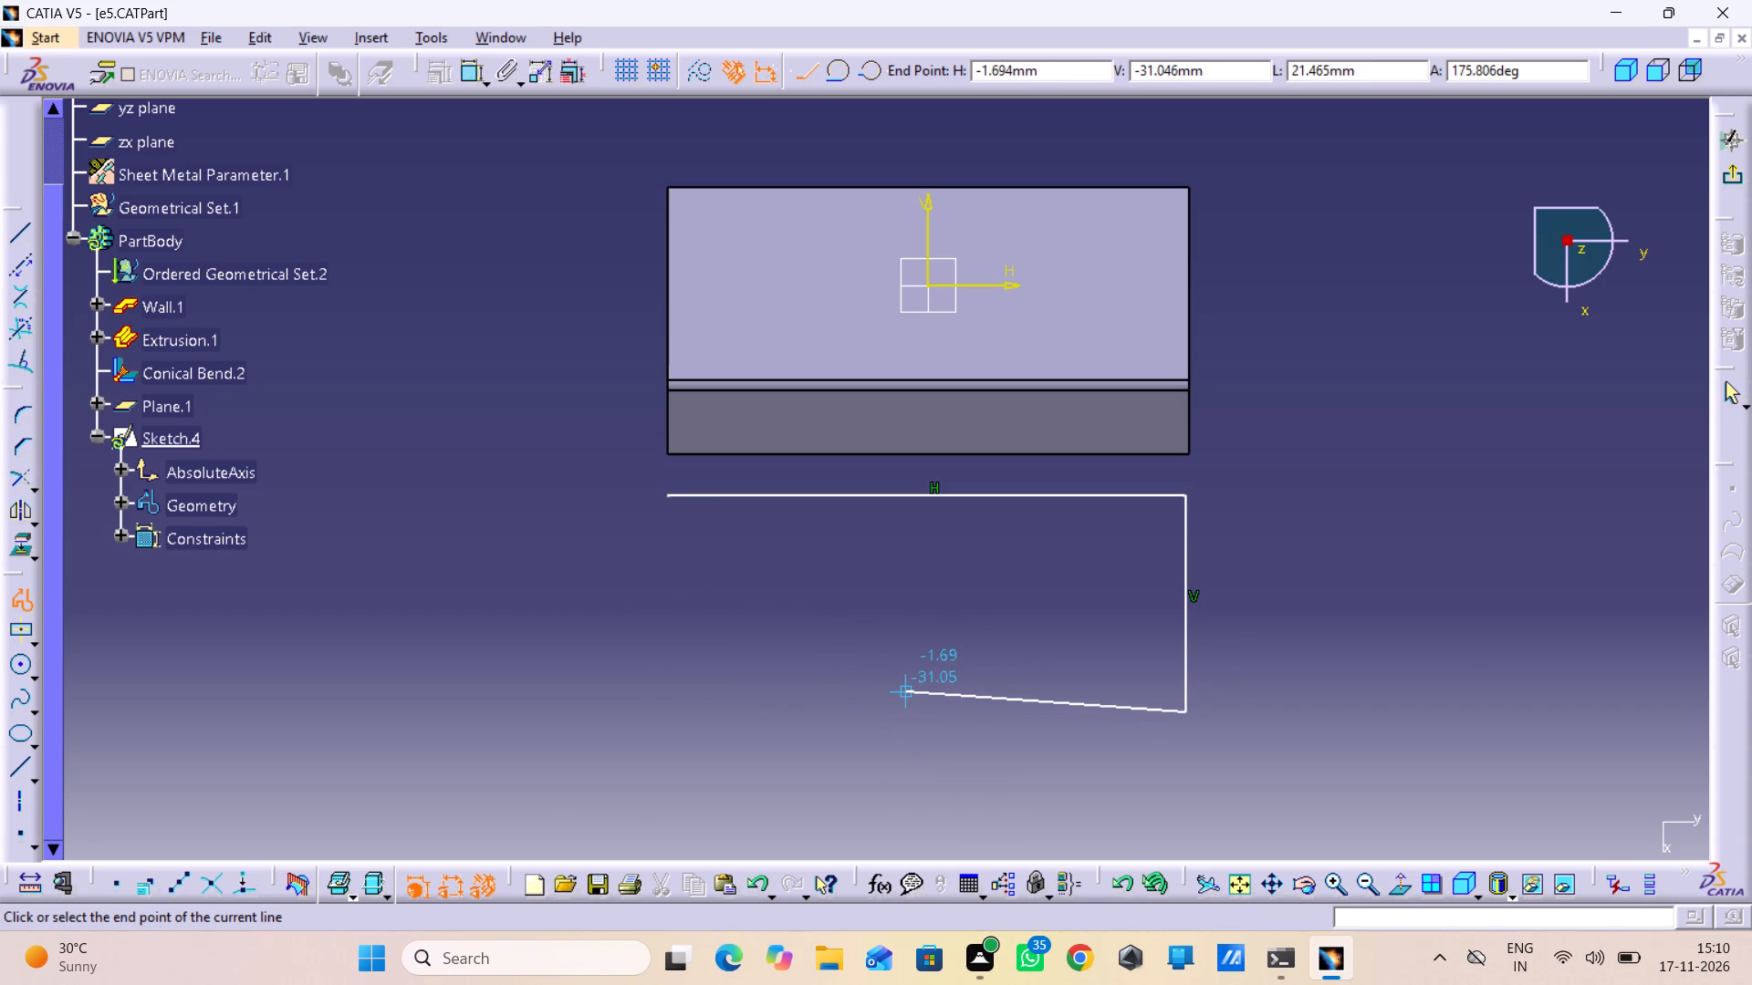
pyautogui.click(898, 715)
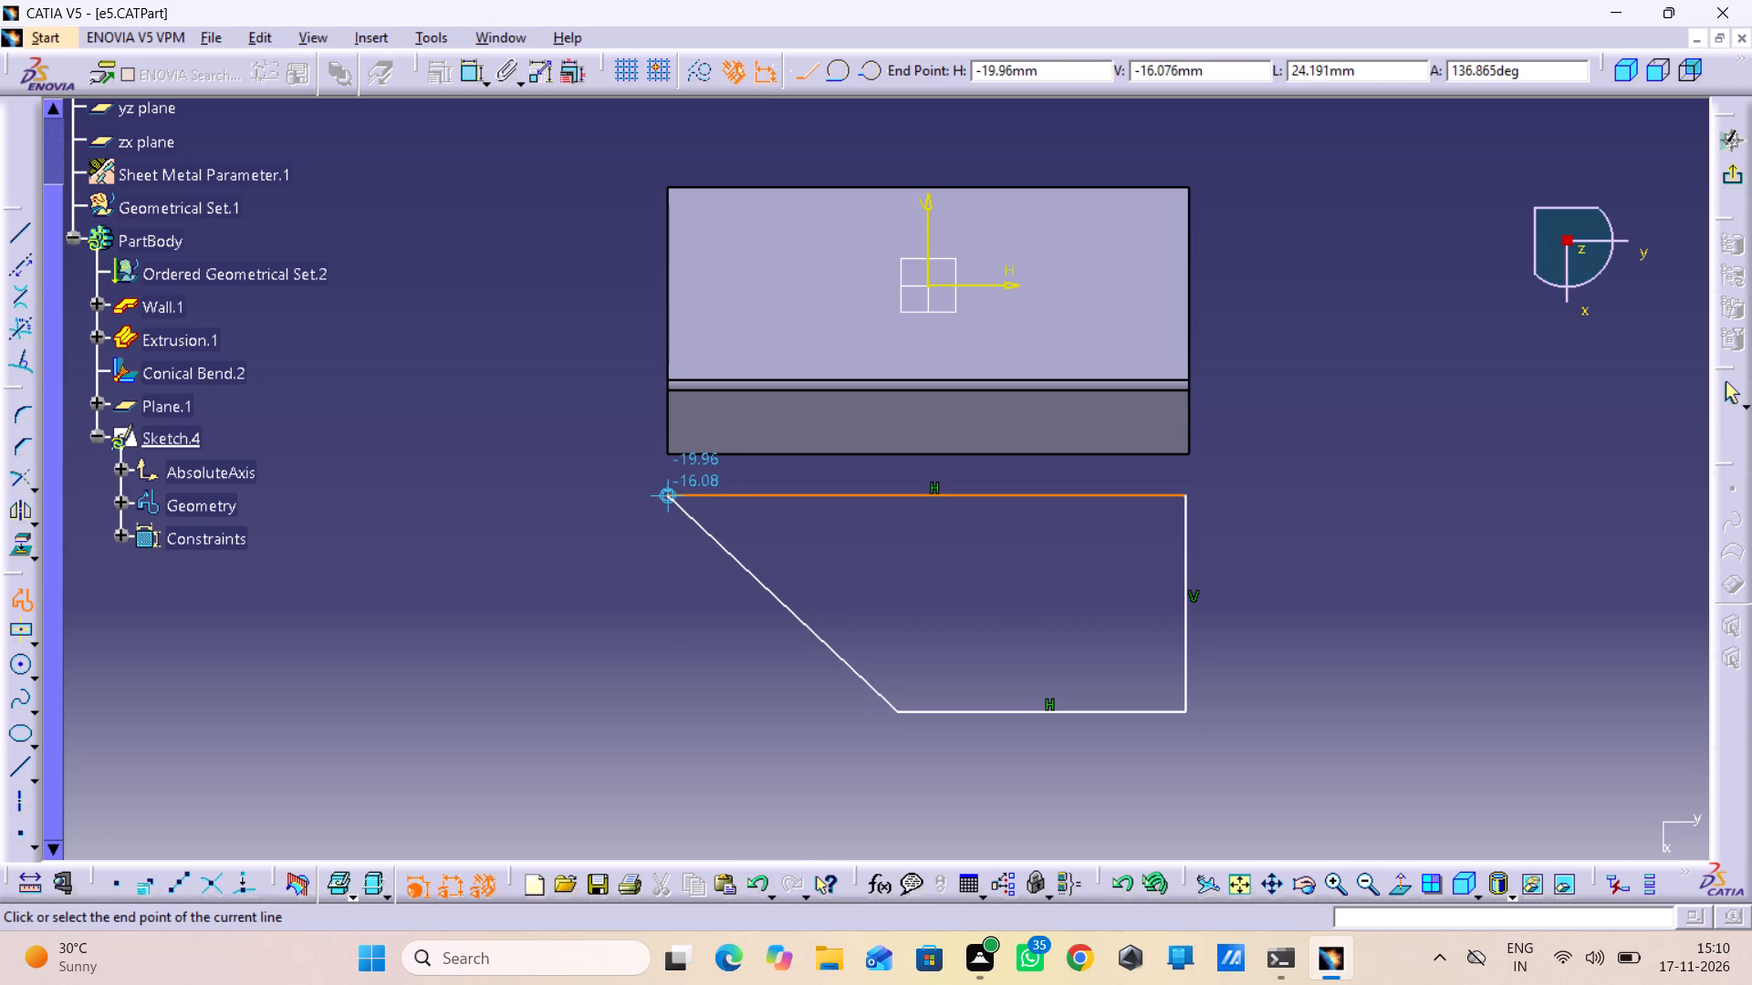
pyautogui.click(662, 493)
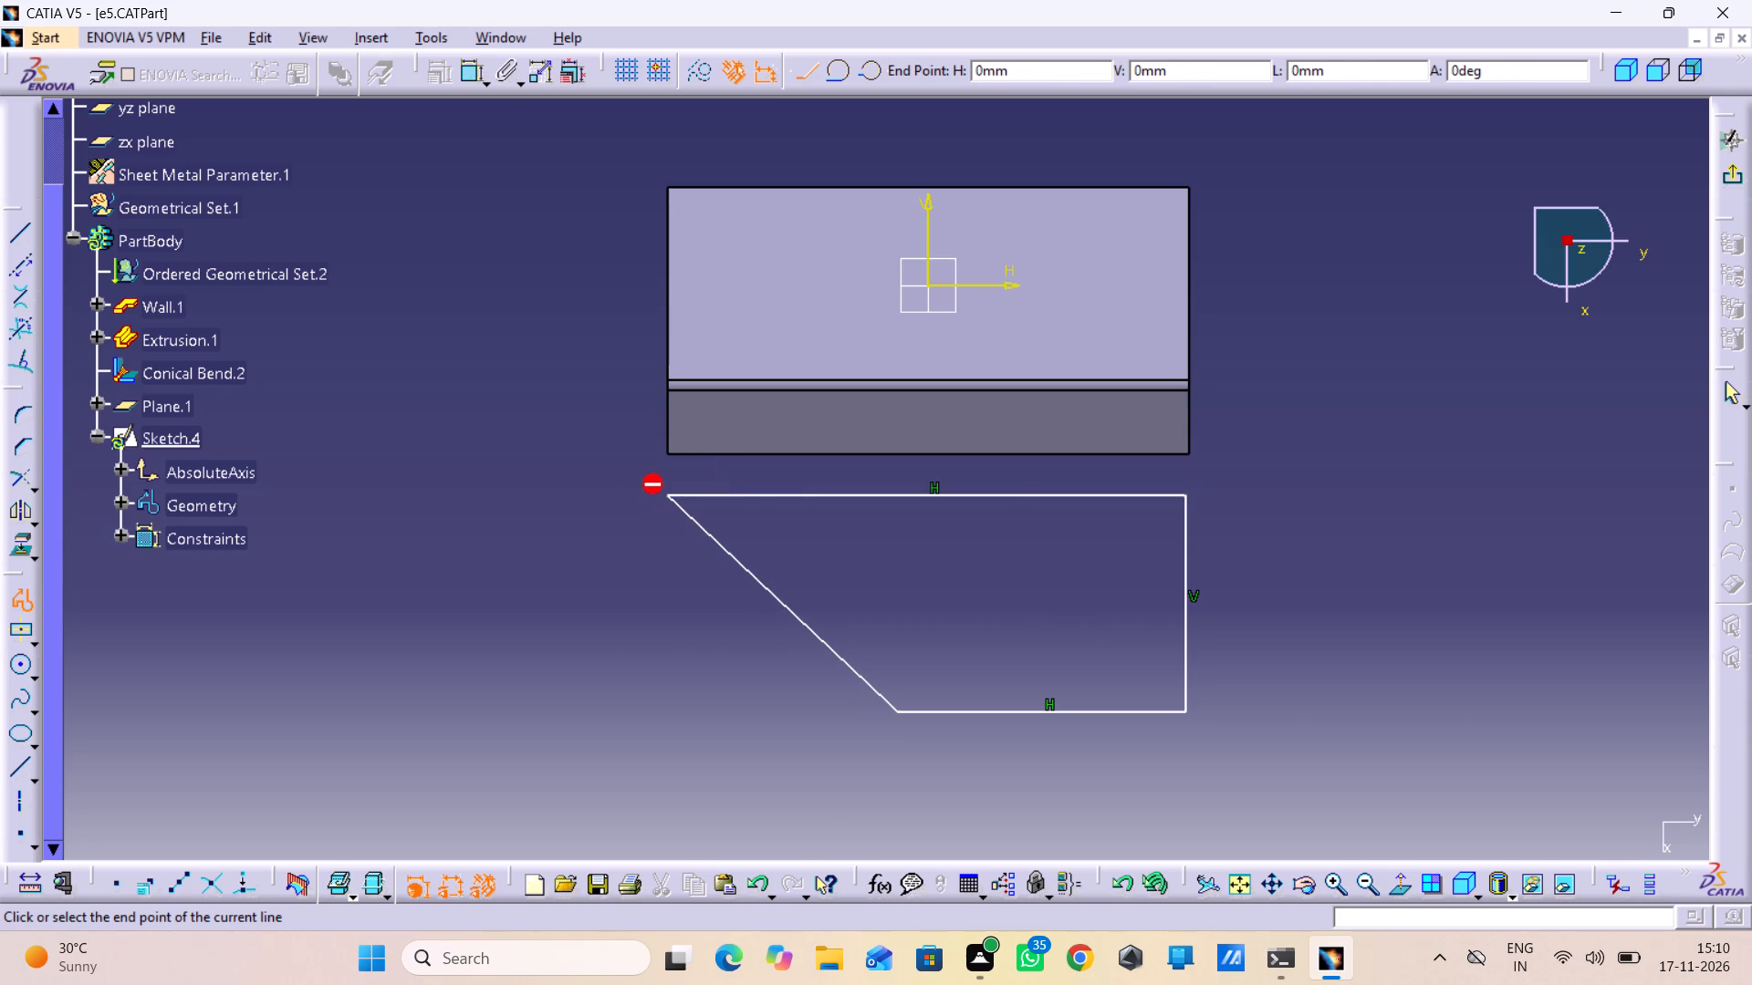
pyautogui.click(1726, 388)
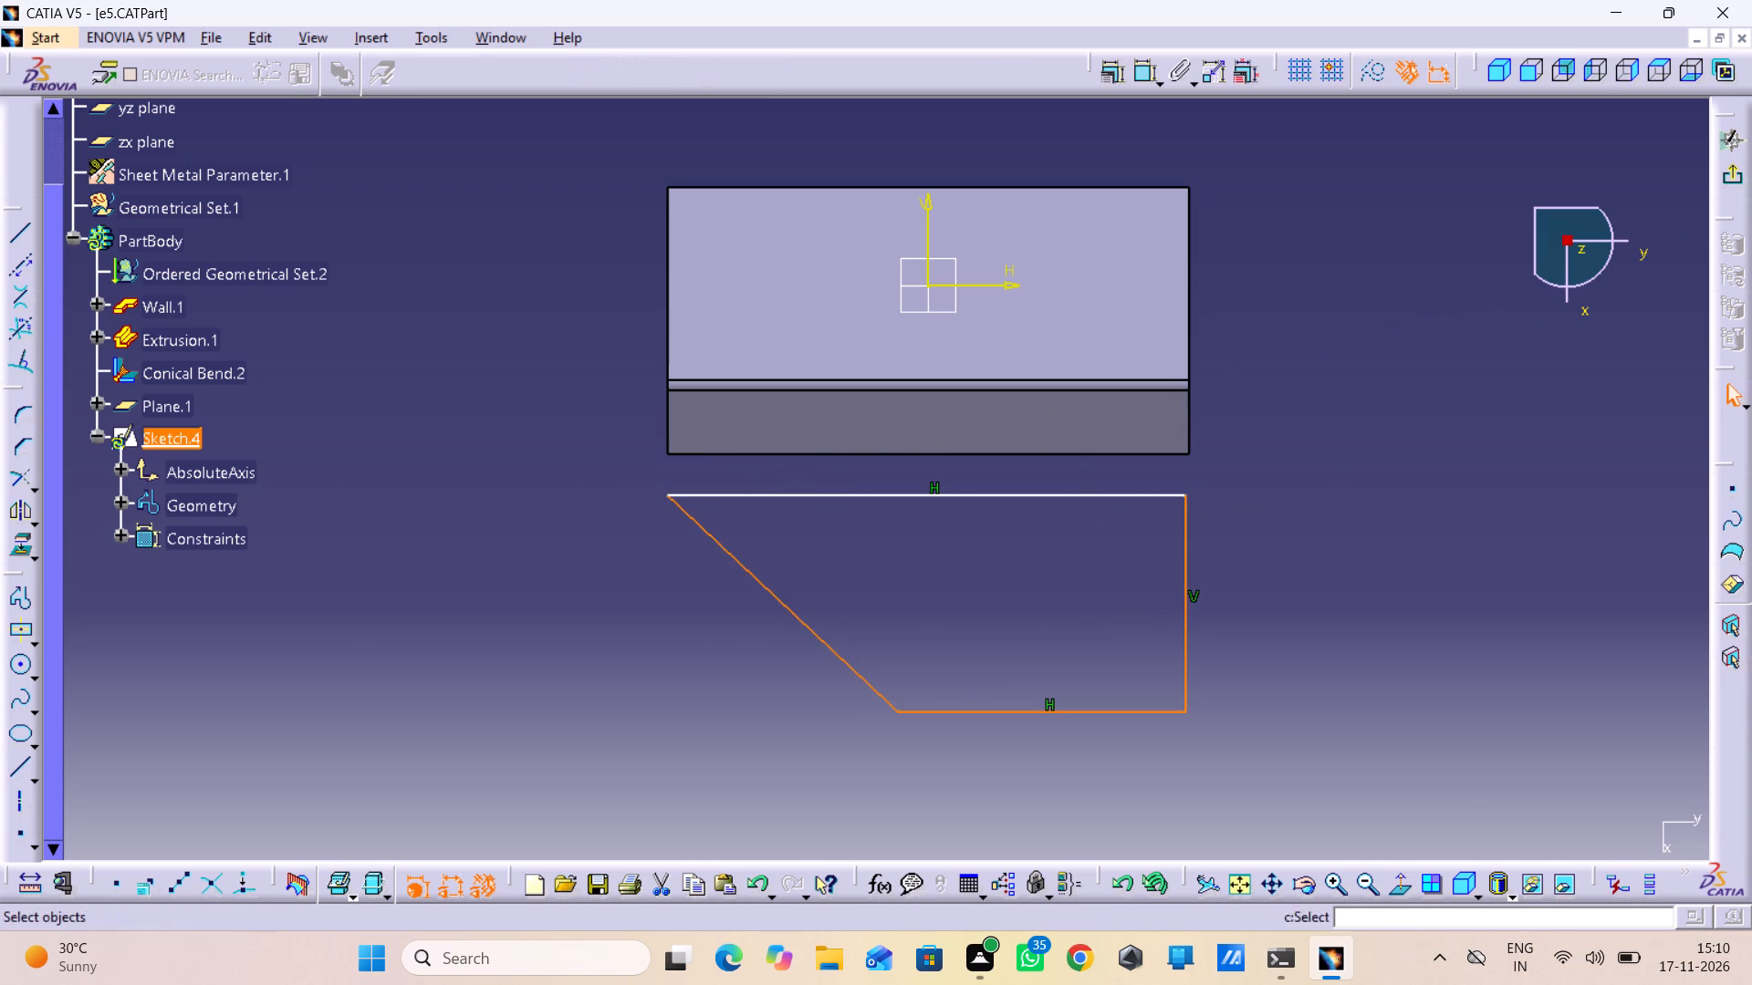
pyautogui.click(1517, 416)
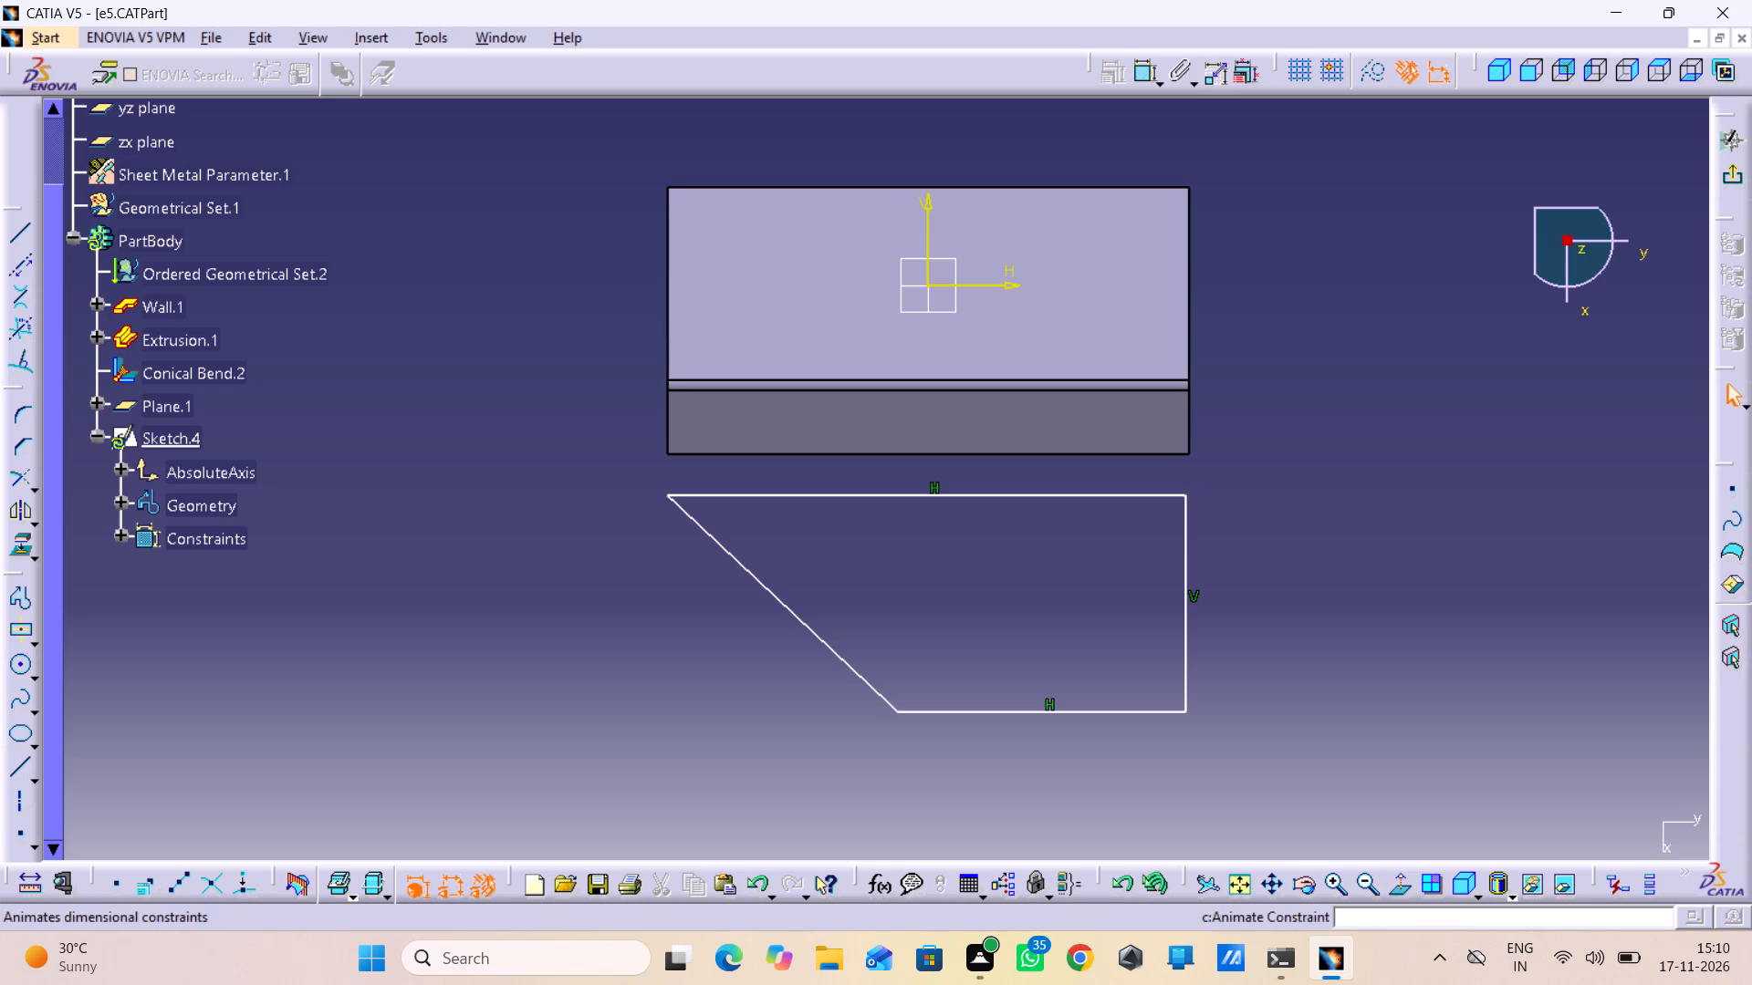
# Dimension the length of the flange profile's vertical side.
pyautogui.click(1486, 71)
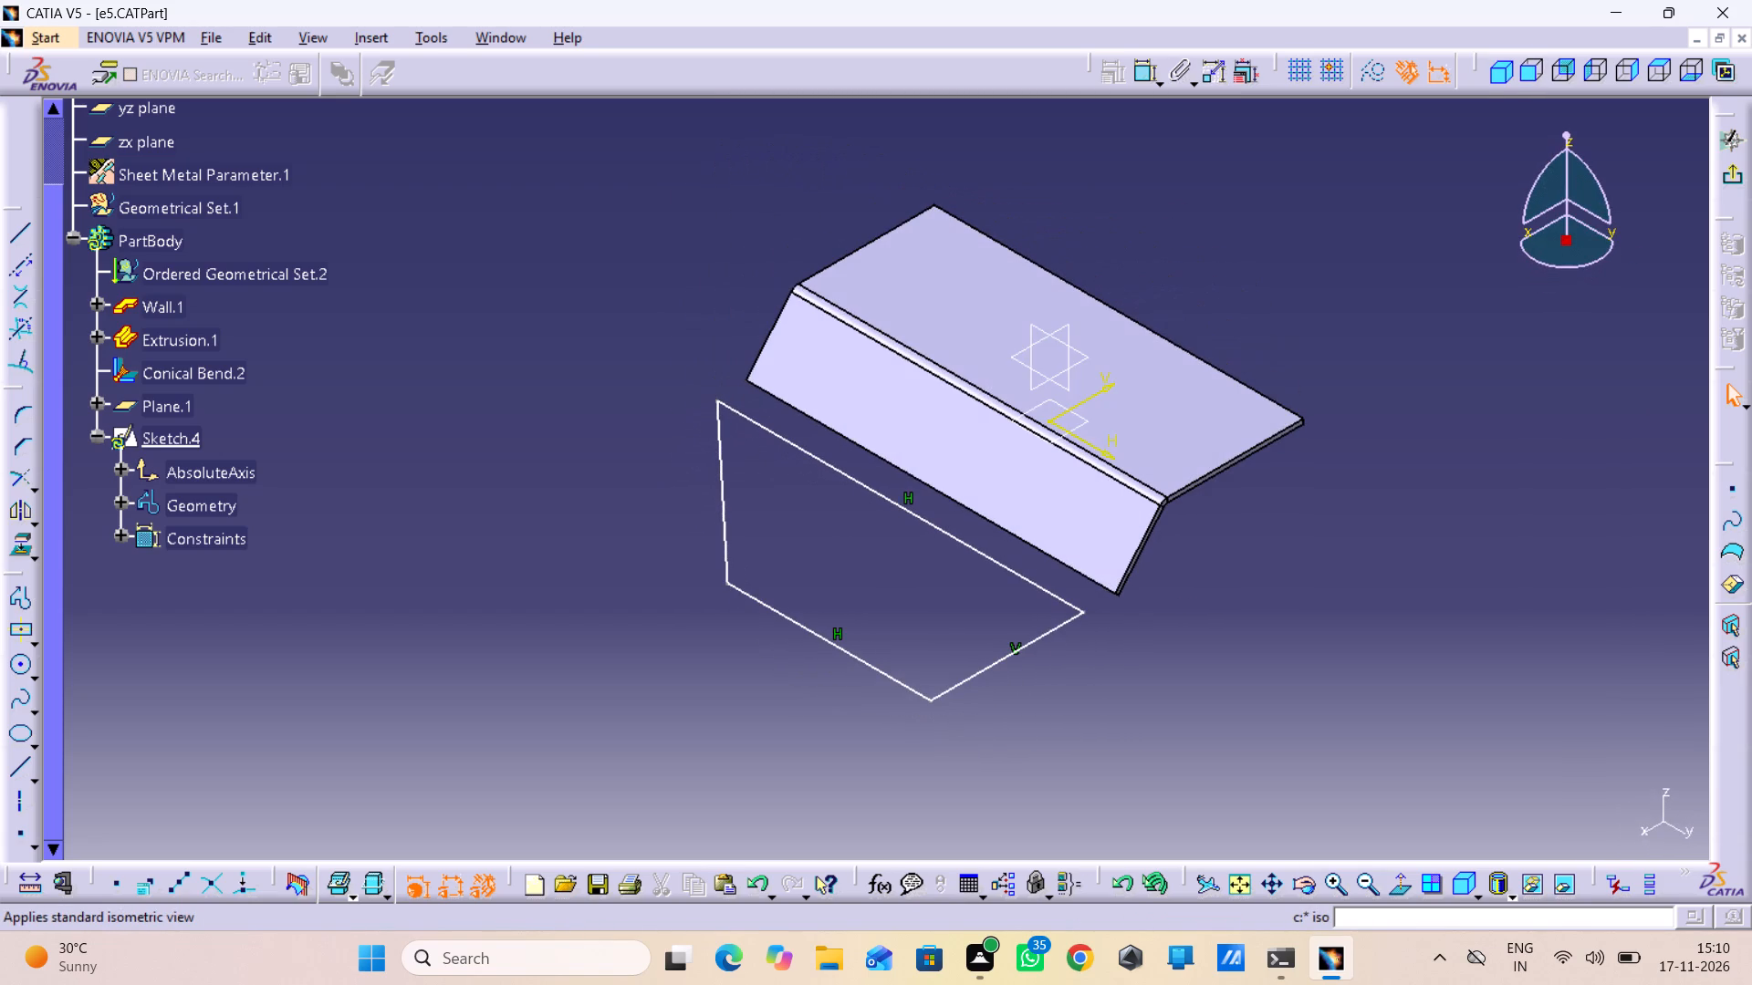
pyautogui.moveTo(612, 544); pyautogui.dragTo(611, 543, button='middle')
pyautogui.moveTo(611, 543); pyautogui.dragTo(1125, 553, button='right')
pyautogui.moveTo(611, 543); pyautogui.dragTo(1125, 553, button='middle')
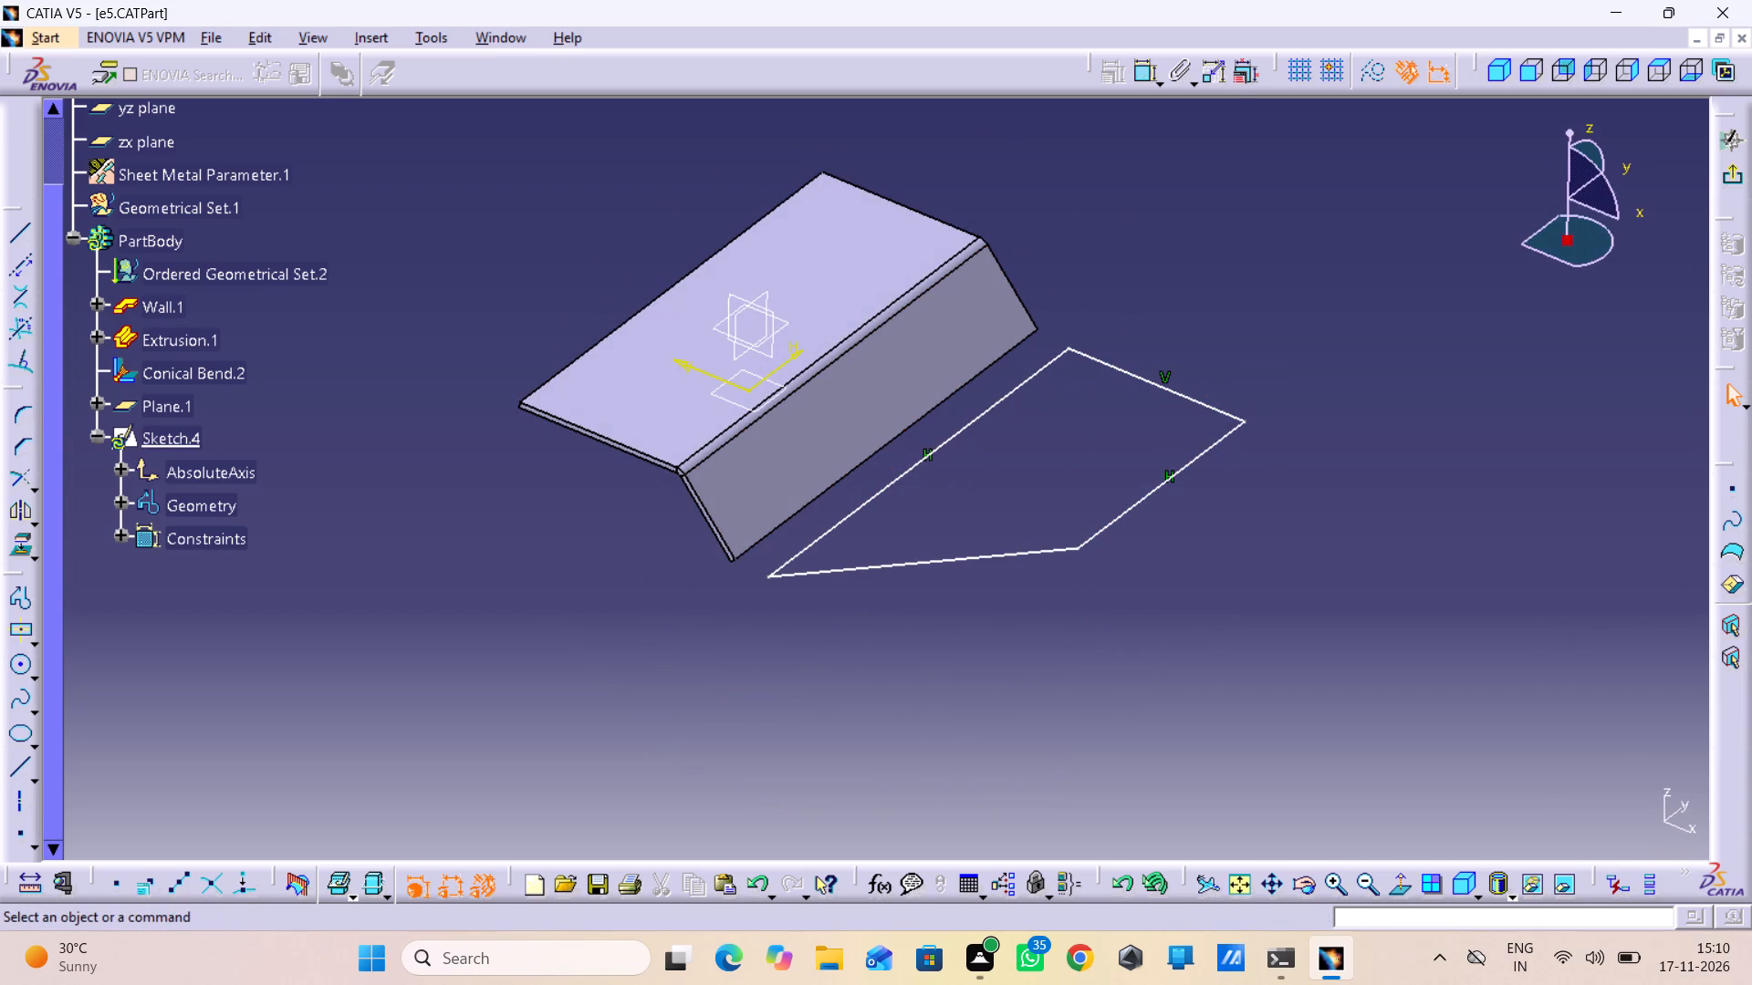
pyautogui.doubleClick(1144, 73)
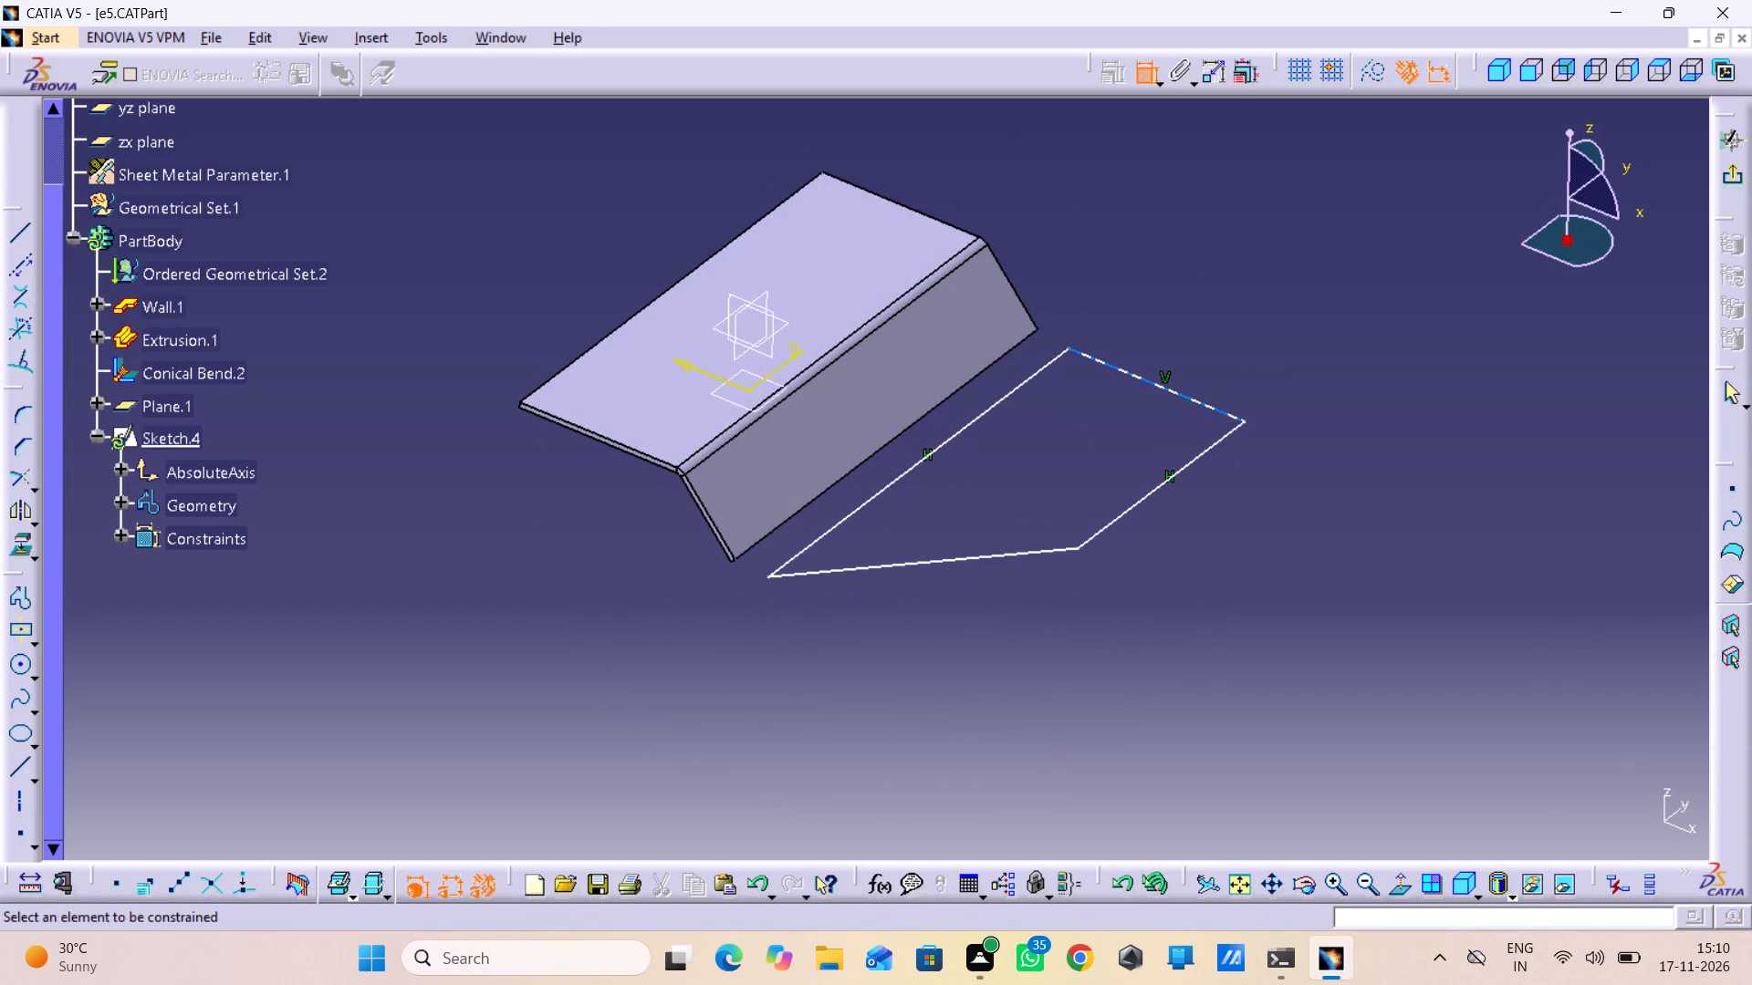
pyautogui.click(1187, 394)
pyautogui.click(1207, 360)
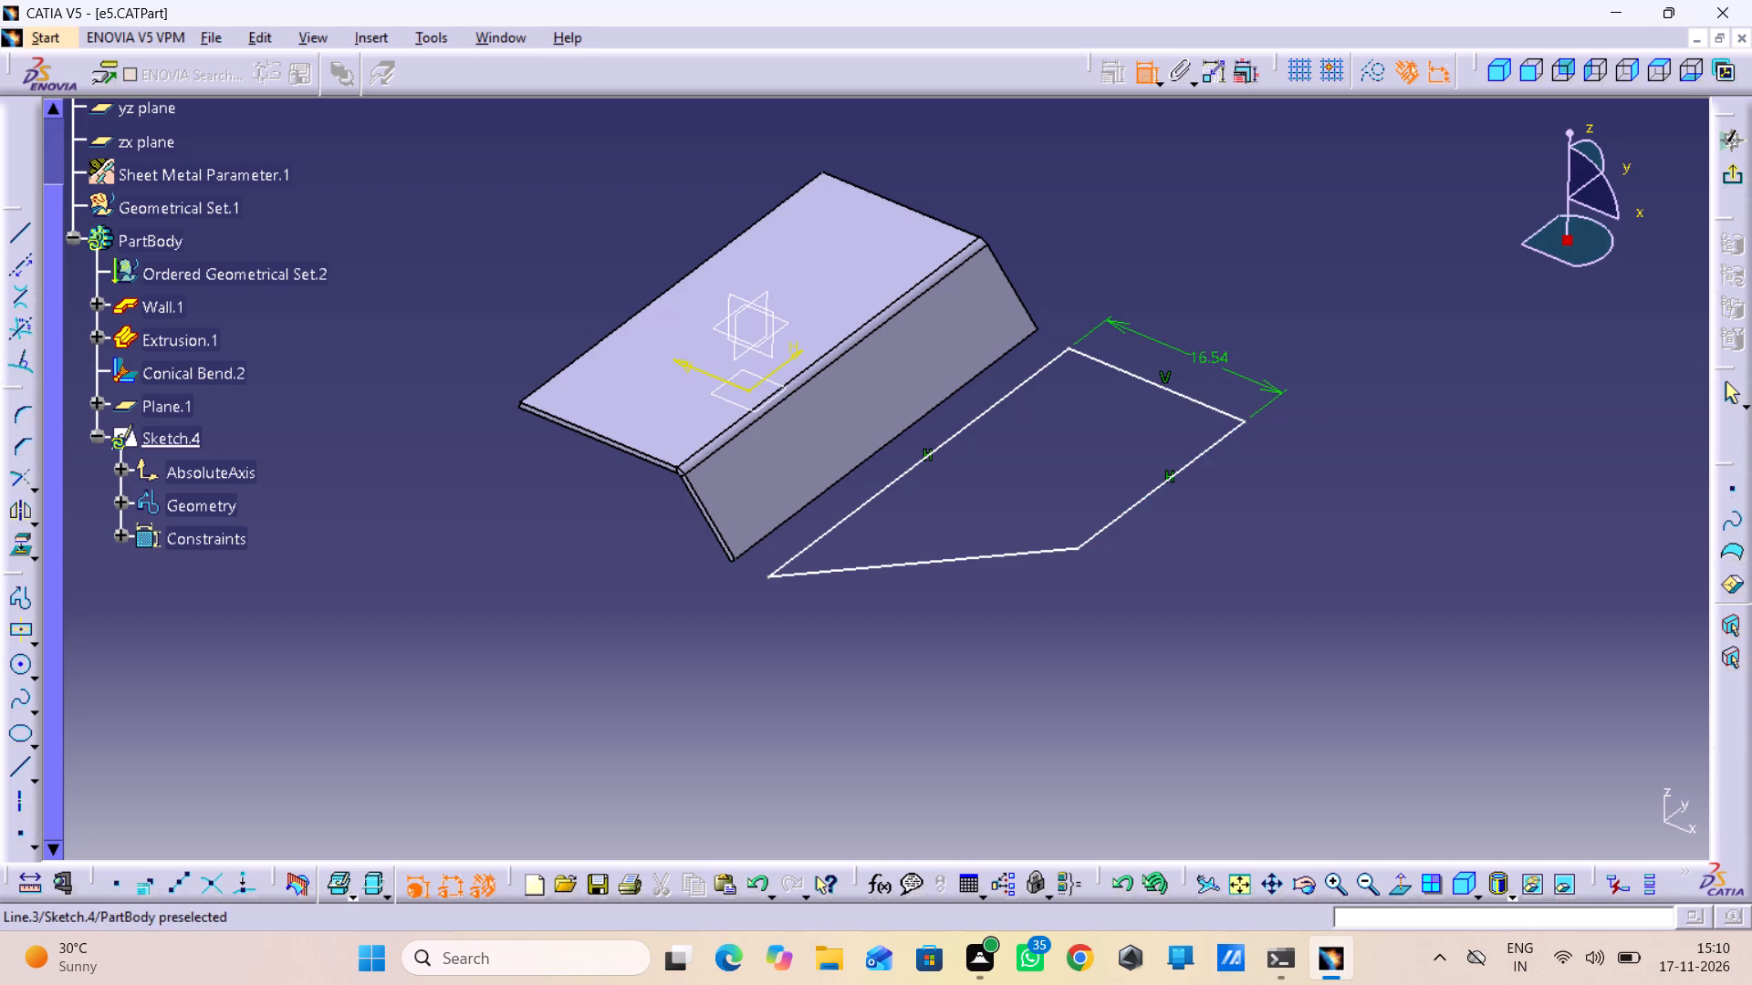
# Dimension the length of the flange profile's outer horizontal edge and set it to 20 mm.
pyautogui.click(1191, 462)
pyautogui.click(1207, 485)
pyautogui.doubleClick(1201, 473)
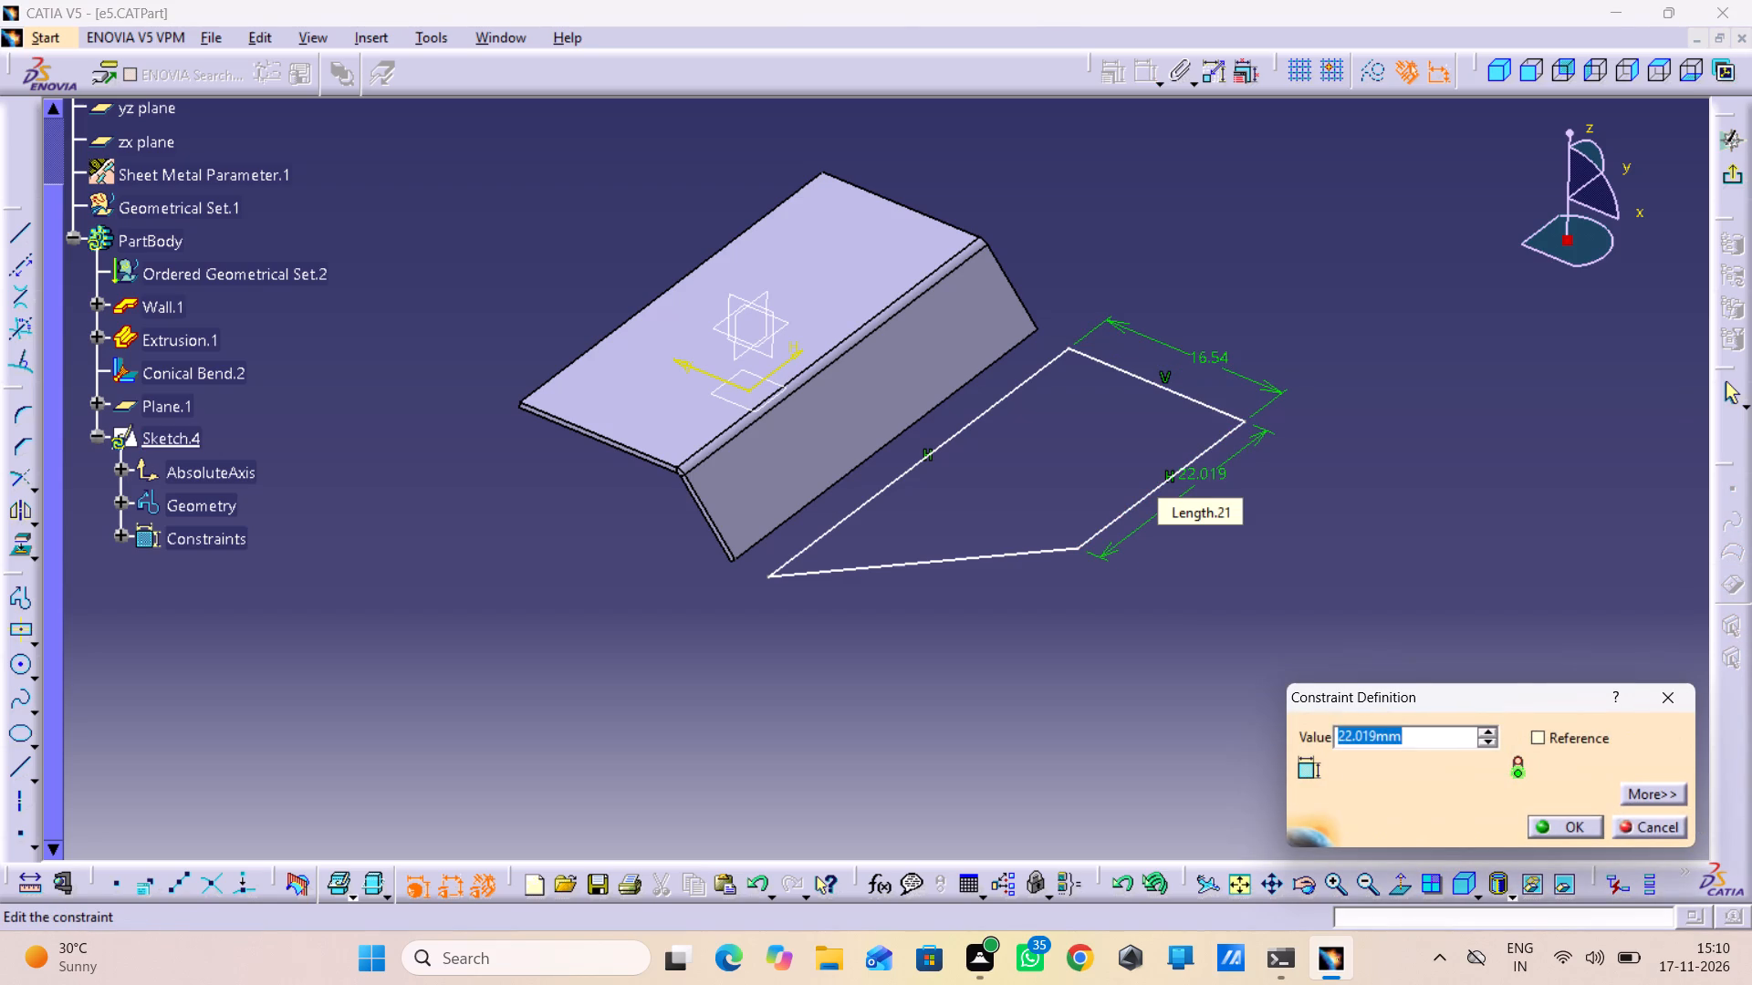
pyautogui.write('20')
pyautogui.press('Return')
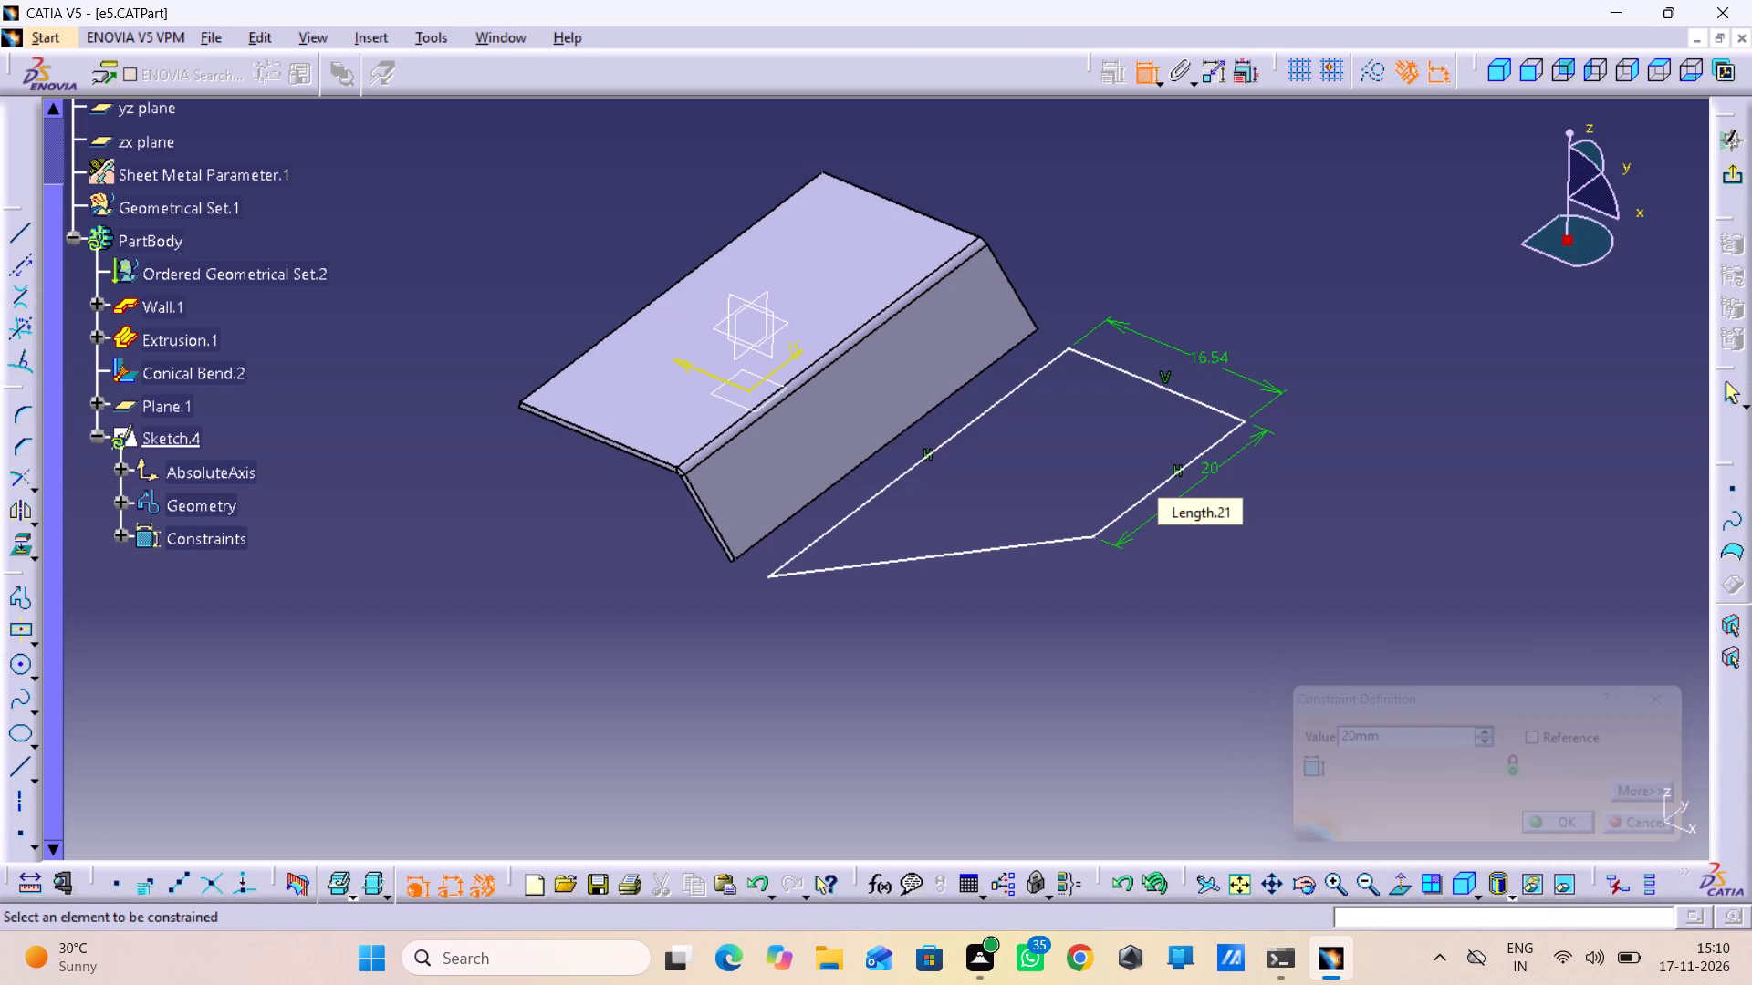
# Set the length of the flange profile's vertical side to 25 mm.
pyautogui.doubleClick(1207, 354)
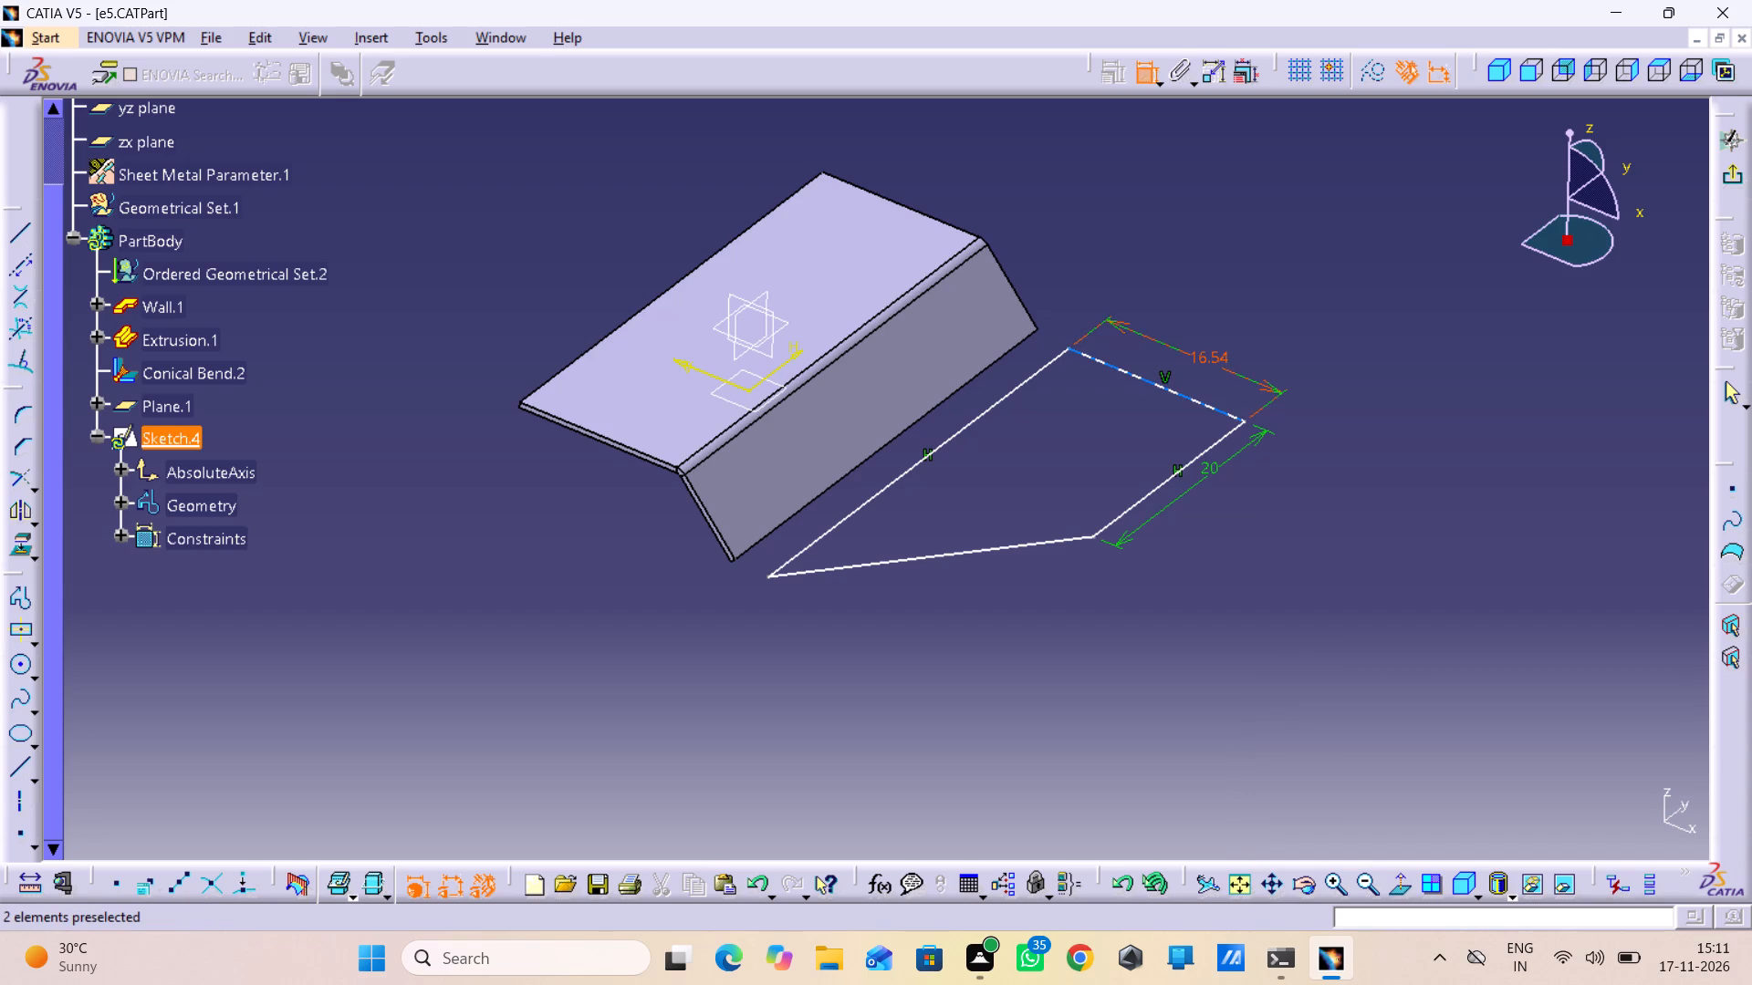
pyautogui.doubleClick(1209, 355)
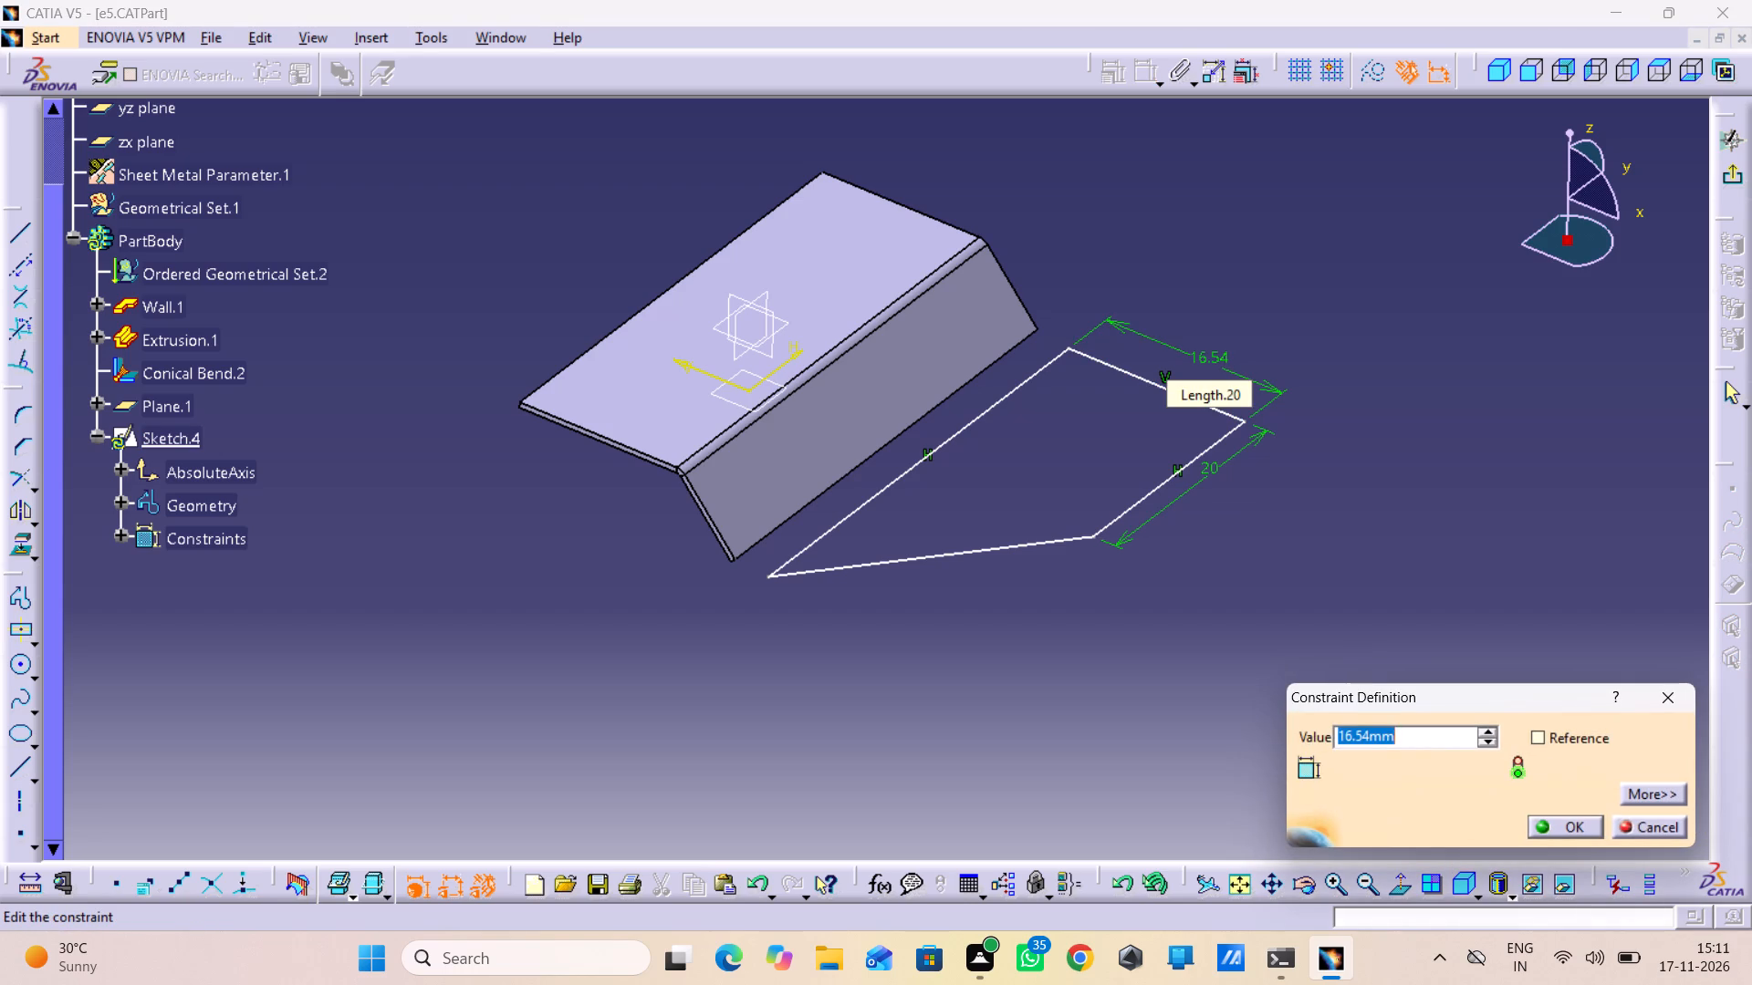
pyautogui.write('25')
pyautogui.press('Return')
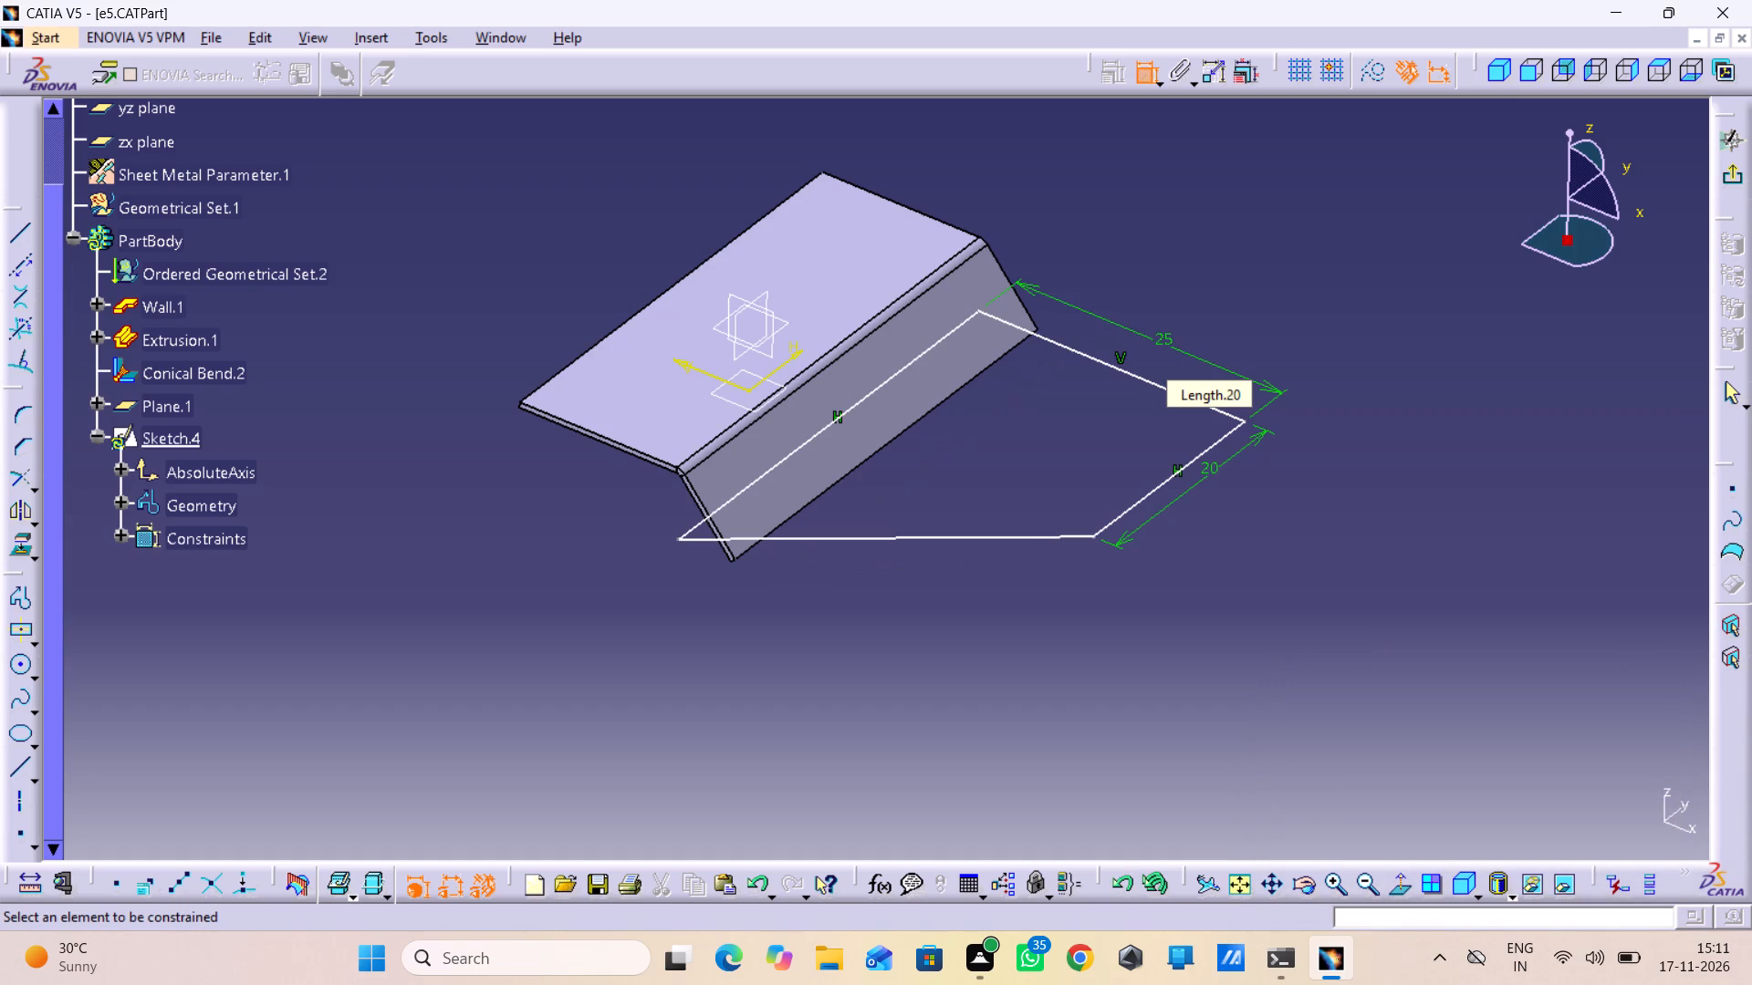
# Make the corner between the profile's base line and slanted side coincident with the nearest lower corner of the bent wall.
pyautogui.moveTo(855, 503); pyautogui.dragTo(703, 235, button='middle')
pyautogui.rightClick(855, 503)
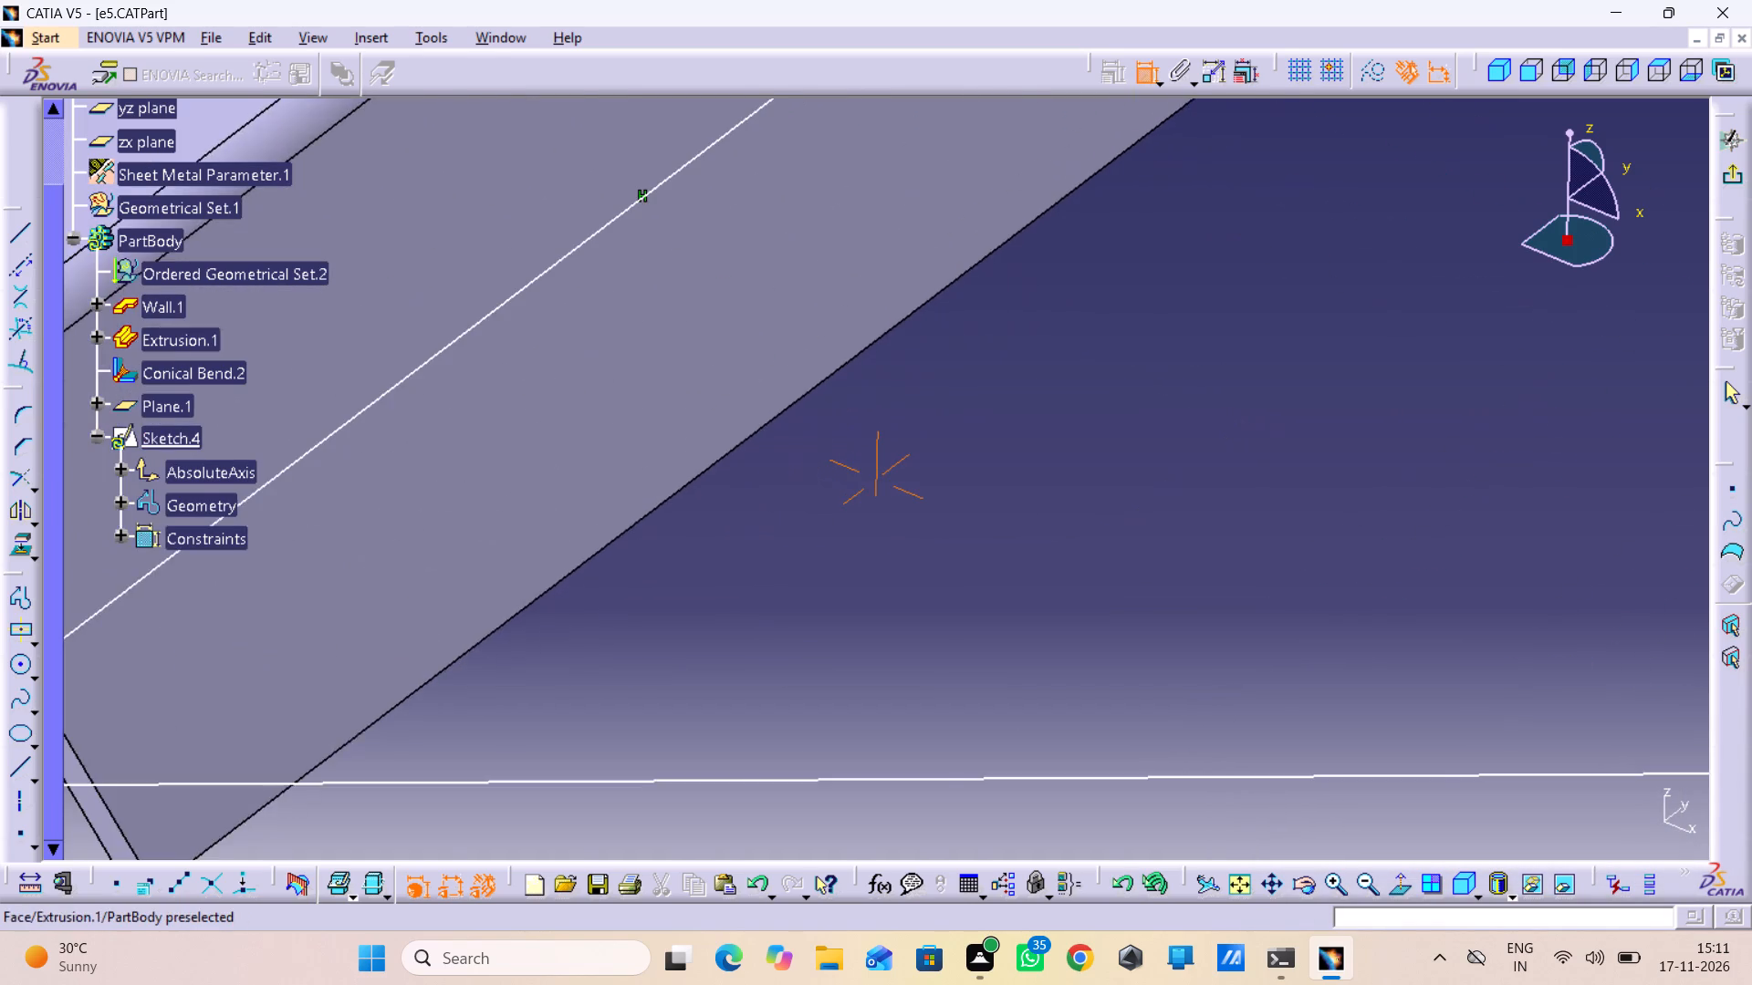
pyautogui.moveTo(497, 466); pyautogui.dragTo(707, 261, button='middle')
pyautogui.moveTo(335, 537); pyautogui.dragTo(601, 444, button='middle')
pyautogui.moveTo(410, 539); pyautogui.dragTo(404, 496, button='middle')
pyautogui.rightClick(410, 539)
pyautogui.moveTo(362, 524); pyautogui.dragTo(783, 463, button='middle')
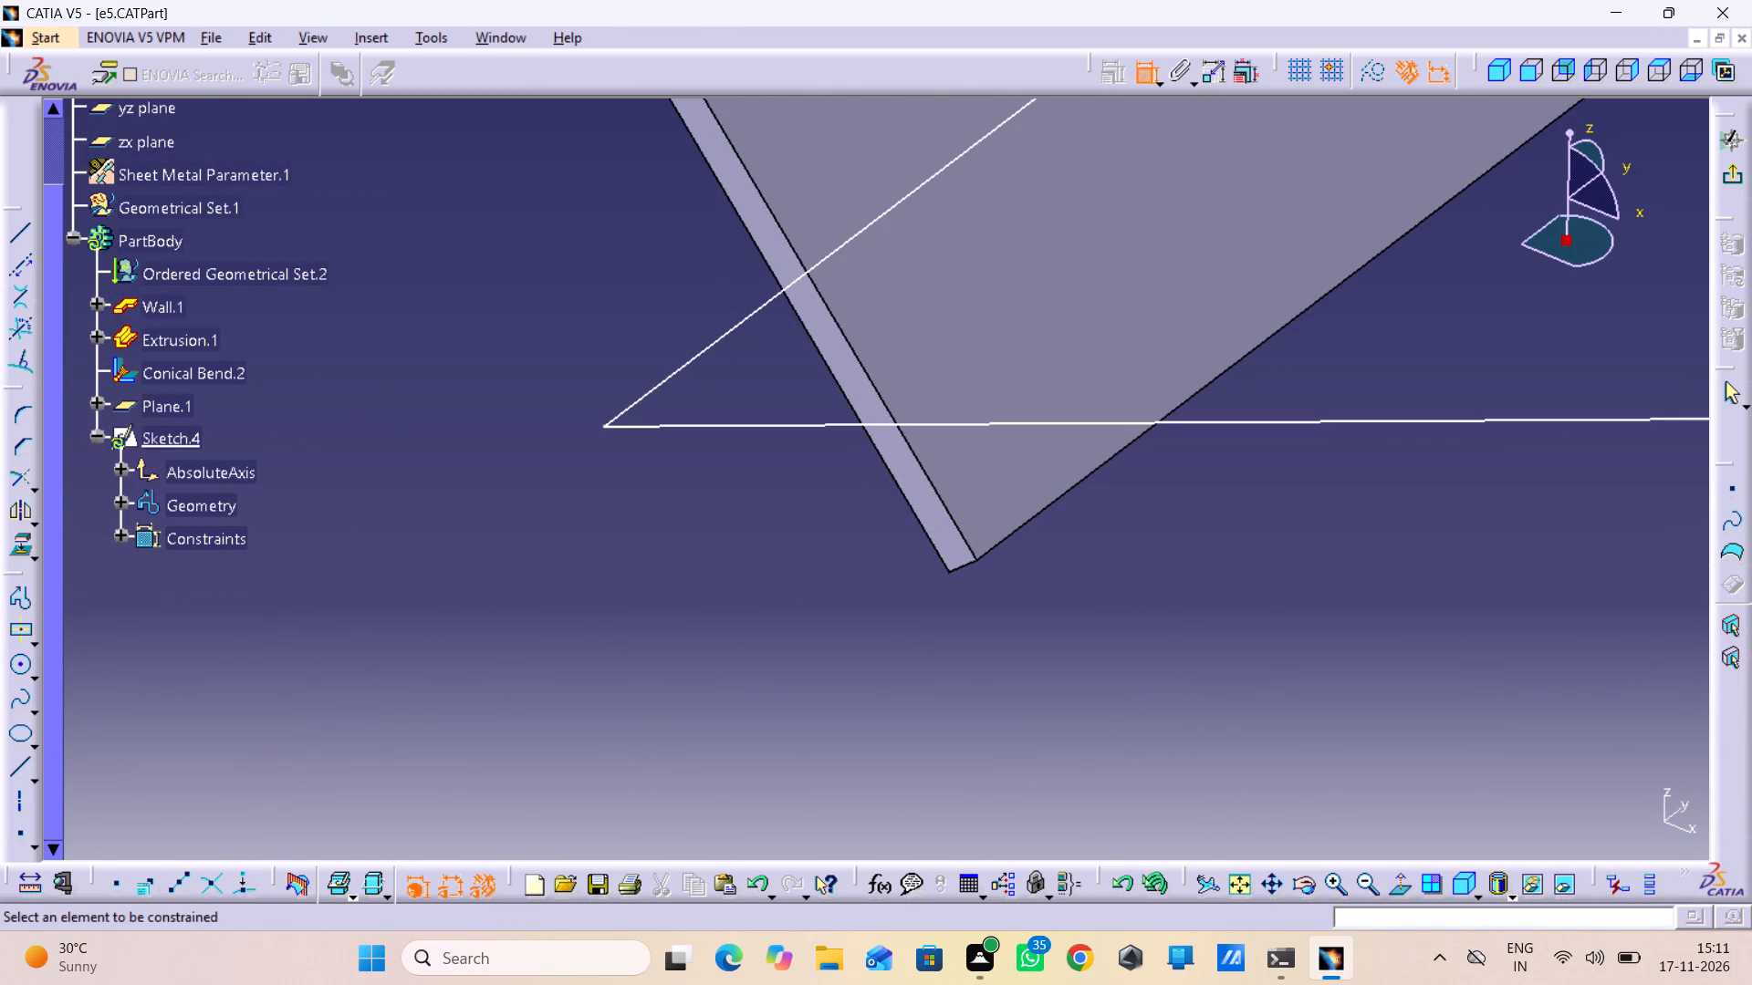
pyautogui.click(599, 423)
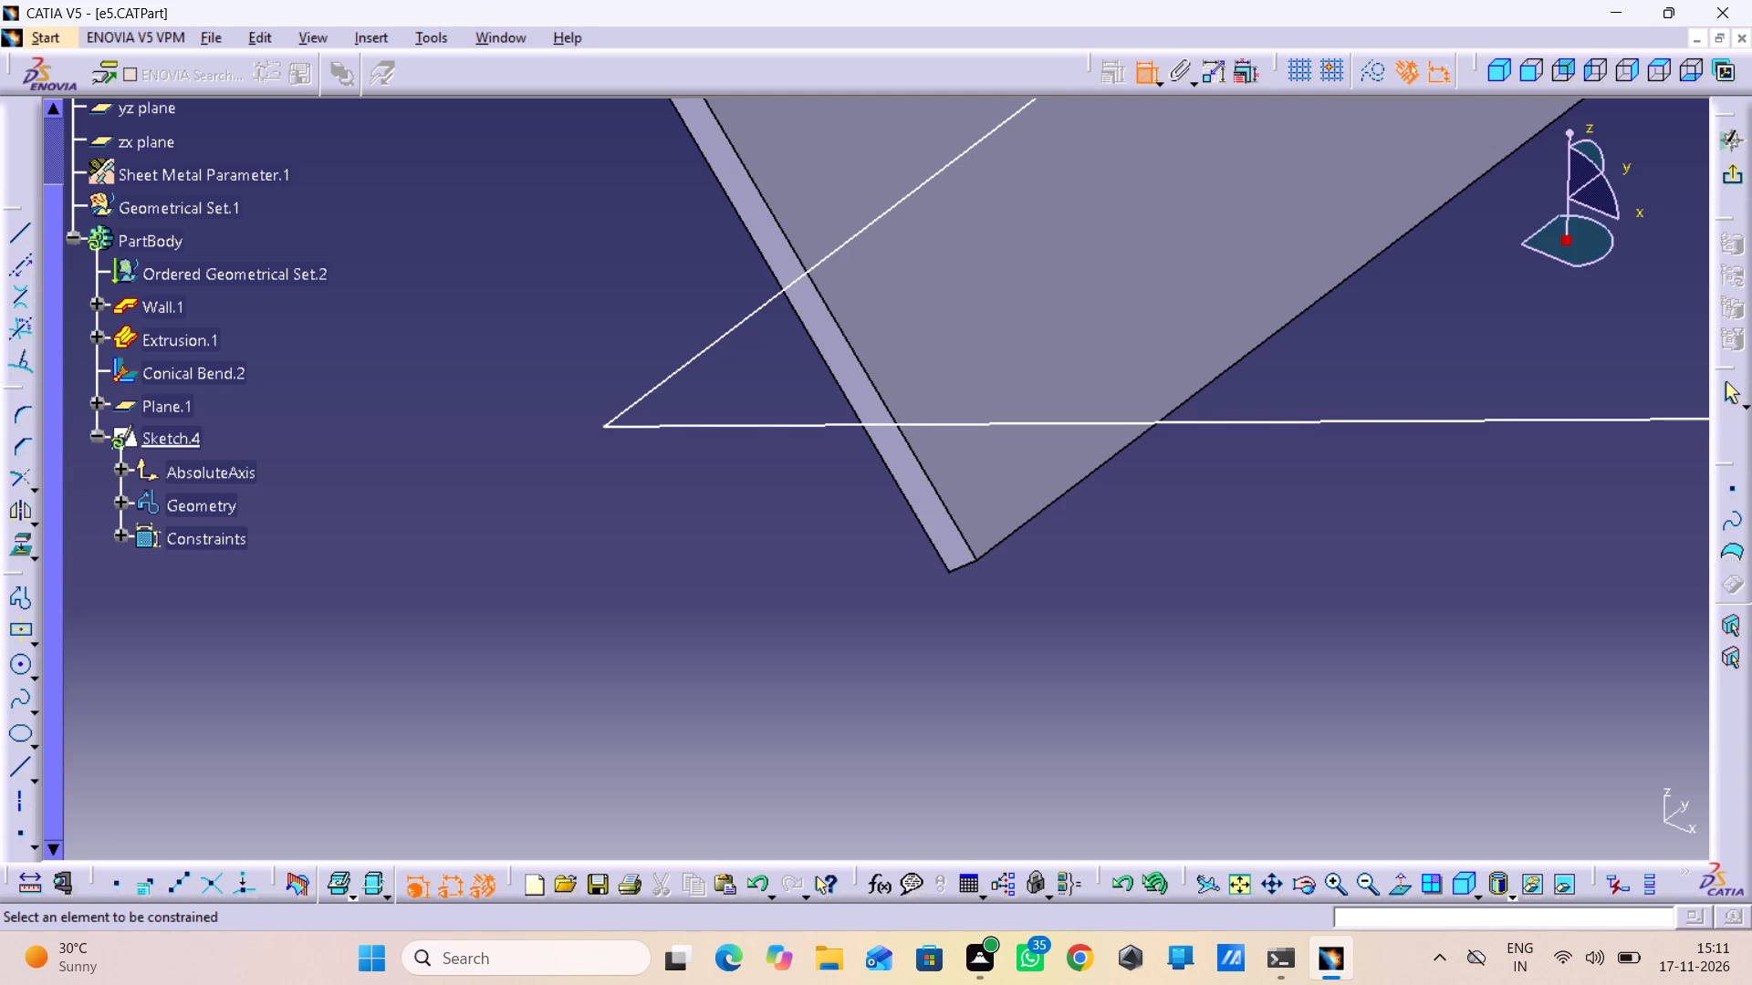
pyautogui.click(604, 423)
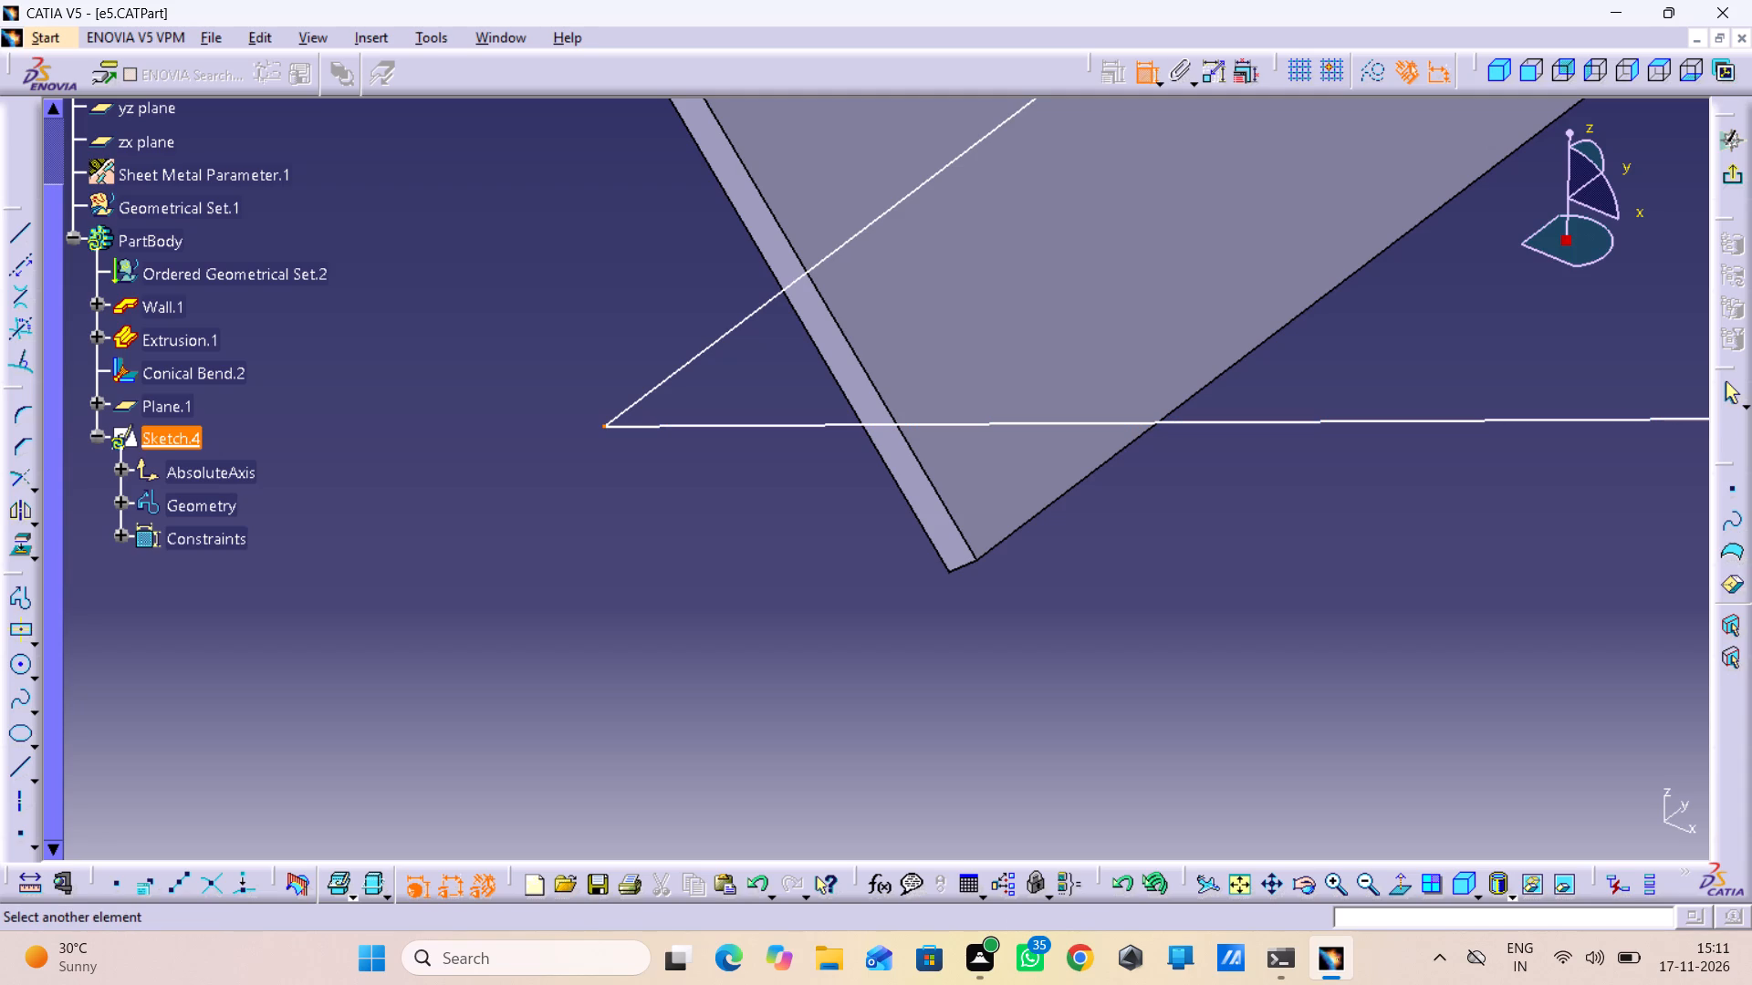
pyautogui.moveTo(1043, 683); pyautogui.dragTo(973, 488, button='middle')
pyautogui.rightClick(1043, 683)
pyautogui.moveTo(1371, 725); pyautogui.dragTo(990, 535, button='middle')
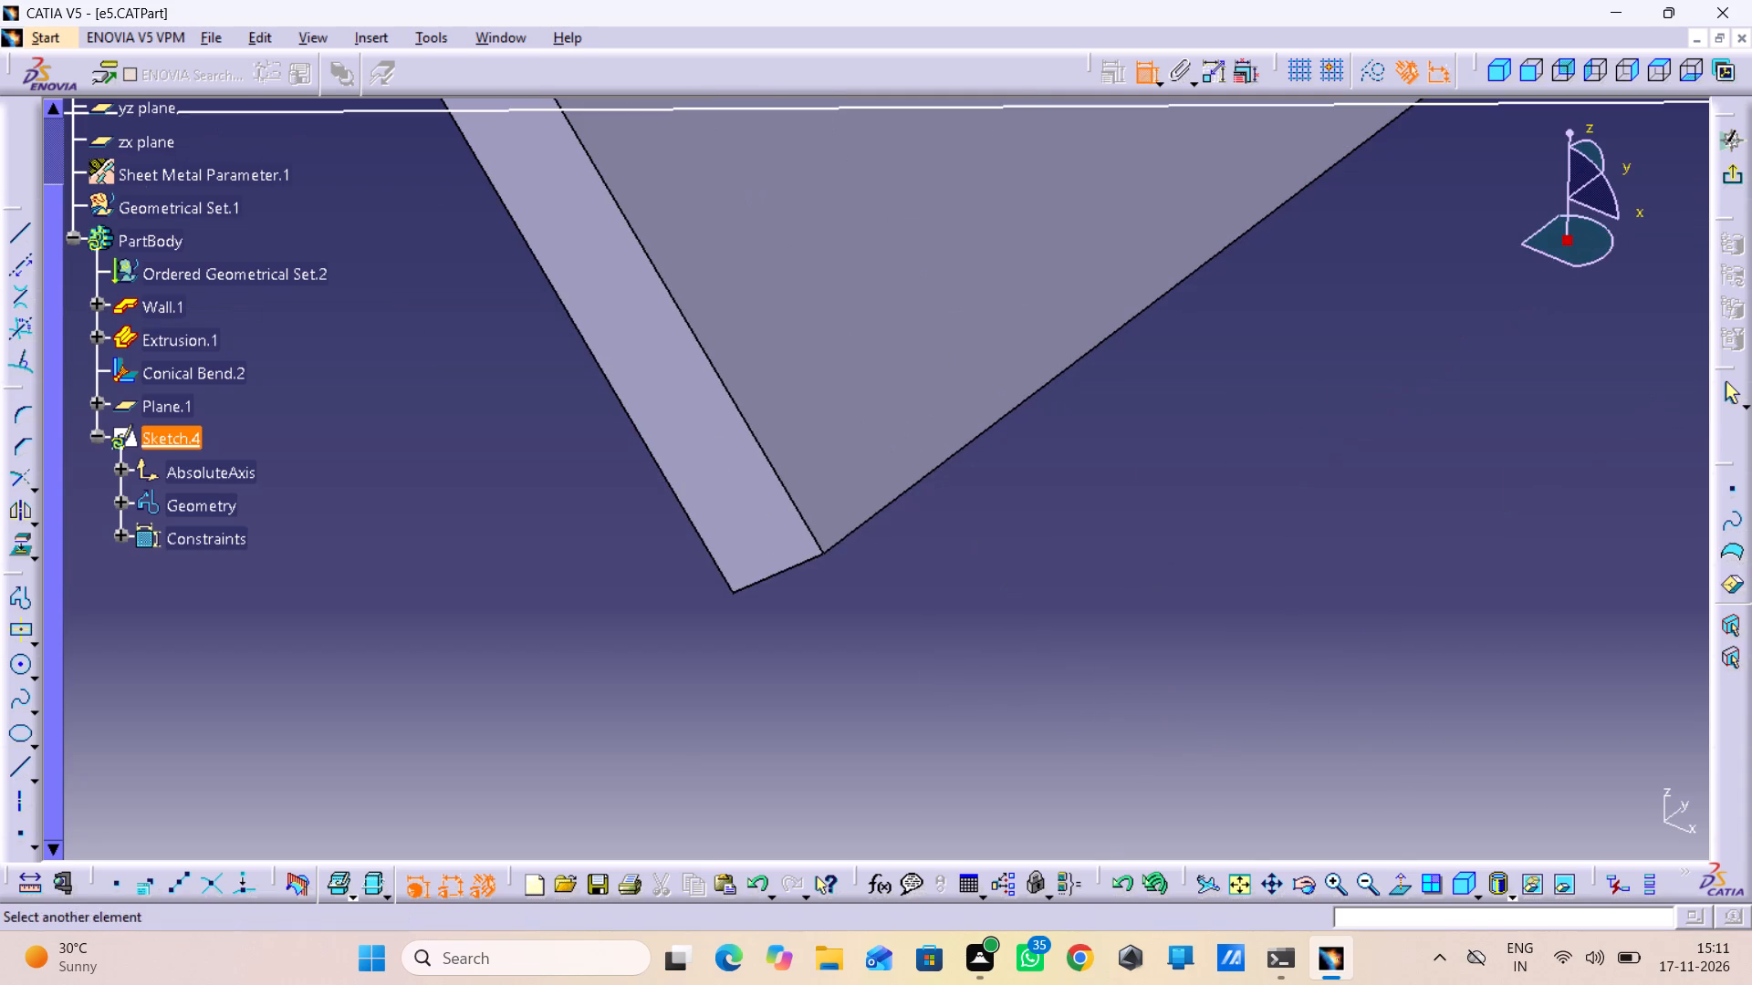
pyautogui.click(823, 556)
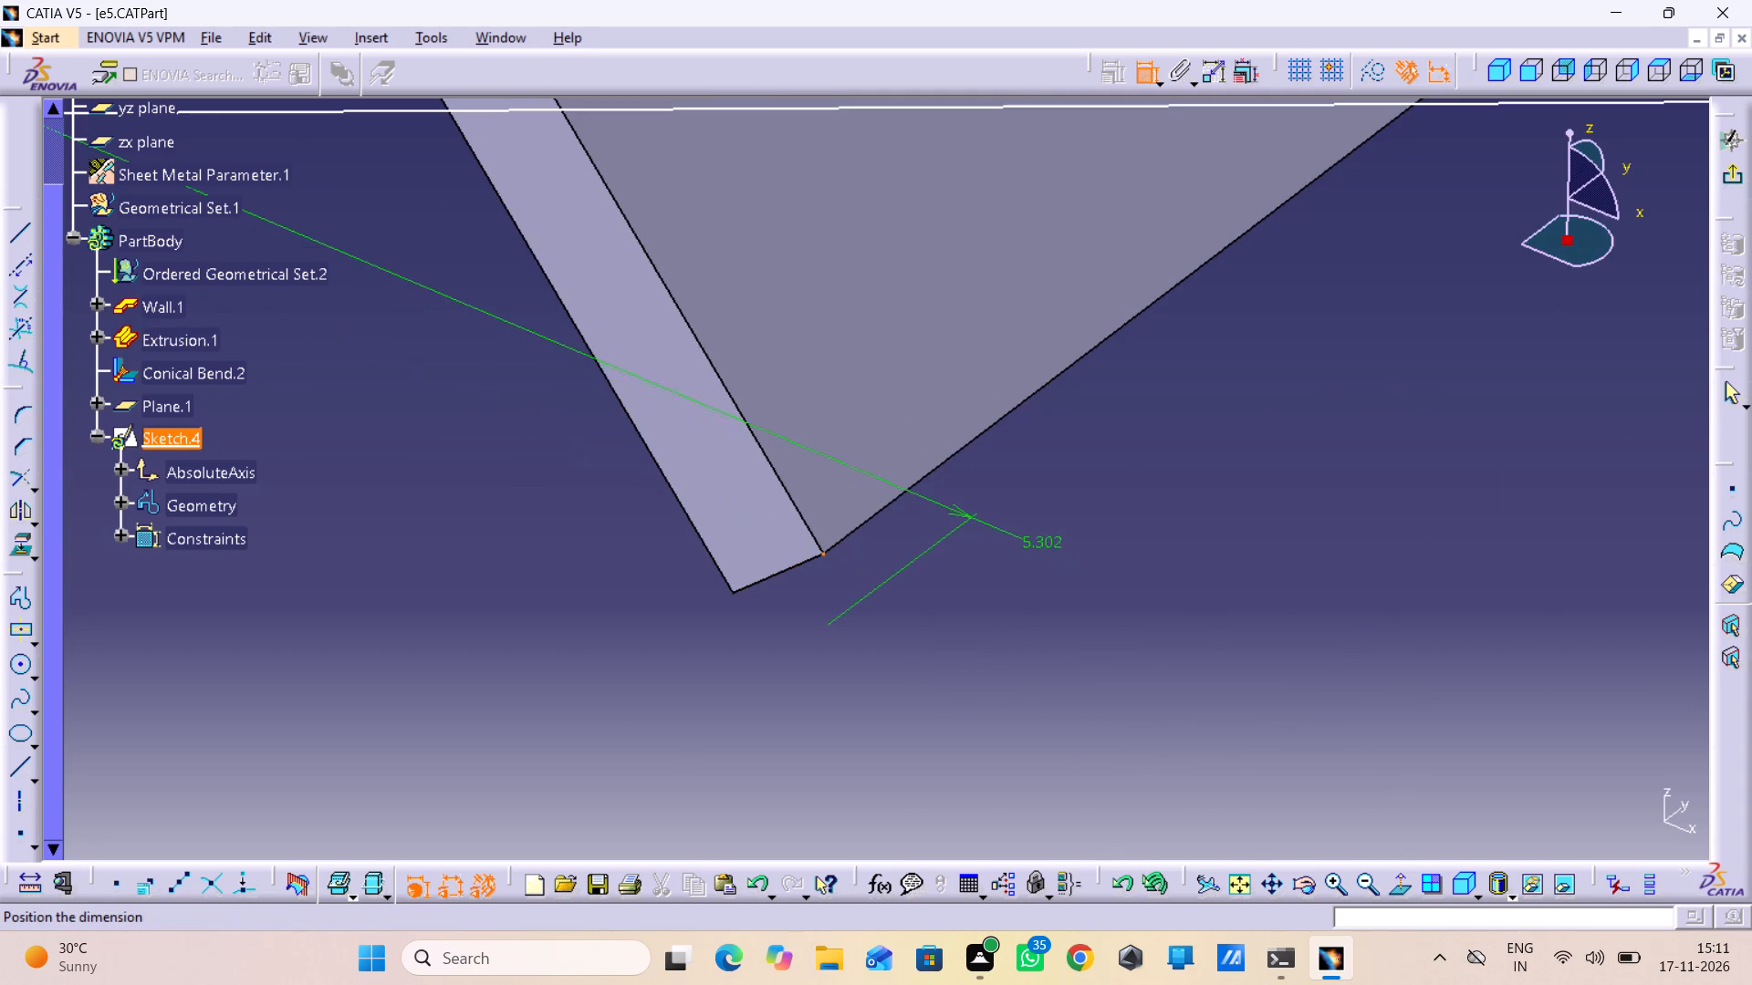
pyautogui.rightClick(1034, 537)
pyautogui.click(1117, 700)
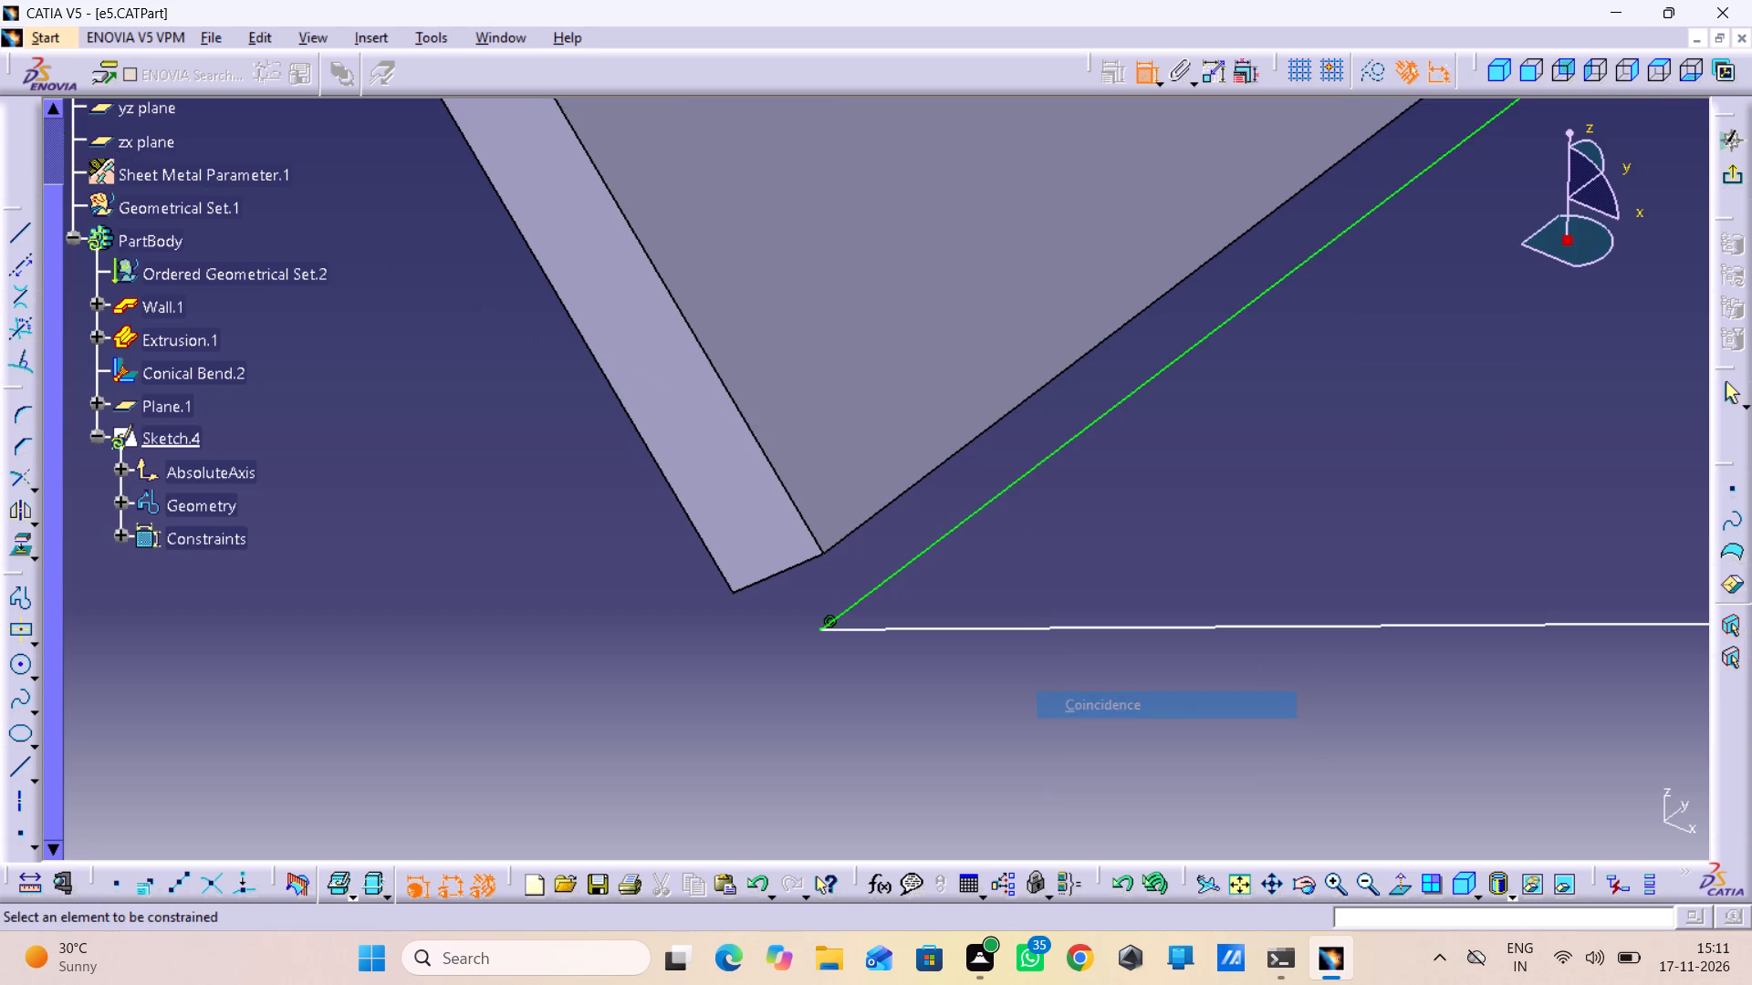
# Make the corner between the base line and vertical side coincident with the bent wall's other lower corner, and exit the sketch.
pyautogui.moveTo(1079, 533); pyautogui.dragTo(1180, 838, button='middle')
pyautogui.rightClick(1079, 533)
pyautogui.moveTo(1501, 236); pyautogui.dragTo(1369, 561, button='middle')
pyautogui.moveTo(1448, 345); pyautogui.dragTo(1100, 581, button='middle')
pyautogui.moveTo(1330, 443); pyautogui.dragTo(1214, 595, button='middle')
pyautogui.moveTo(1300, 461); pyautogui.dragTo(1261, 231, button='middle')
pyautogui.rightClick(1300, 461)
pyautogui.moveTo(1640, 501); pyautogui.dragTo(767, 501, button='middle')
pyautogui.moveTo(1252, 625); pyautogui.dragTo(916, 663, button='middle')
pyautogui.moveTo(1664, 479); pyautogui.dragTo(1483, 652, button='middle')
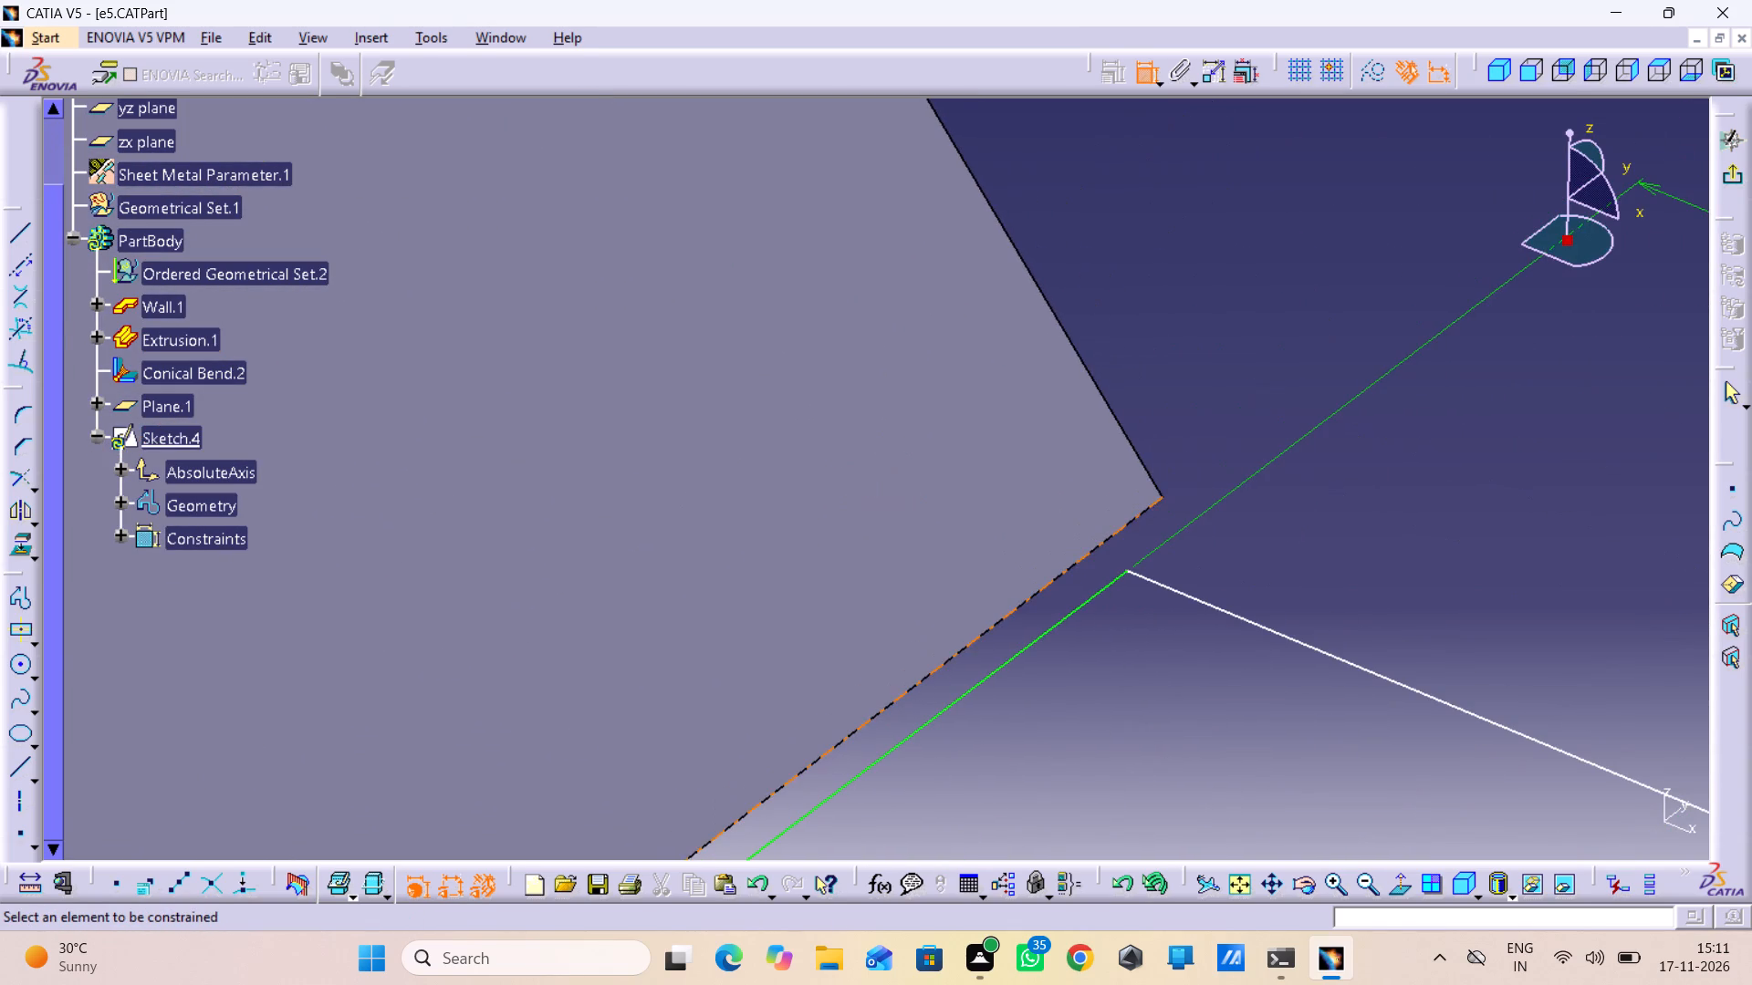
pyautogui.click(1122, 569)
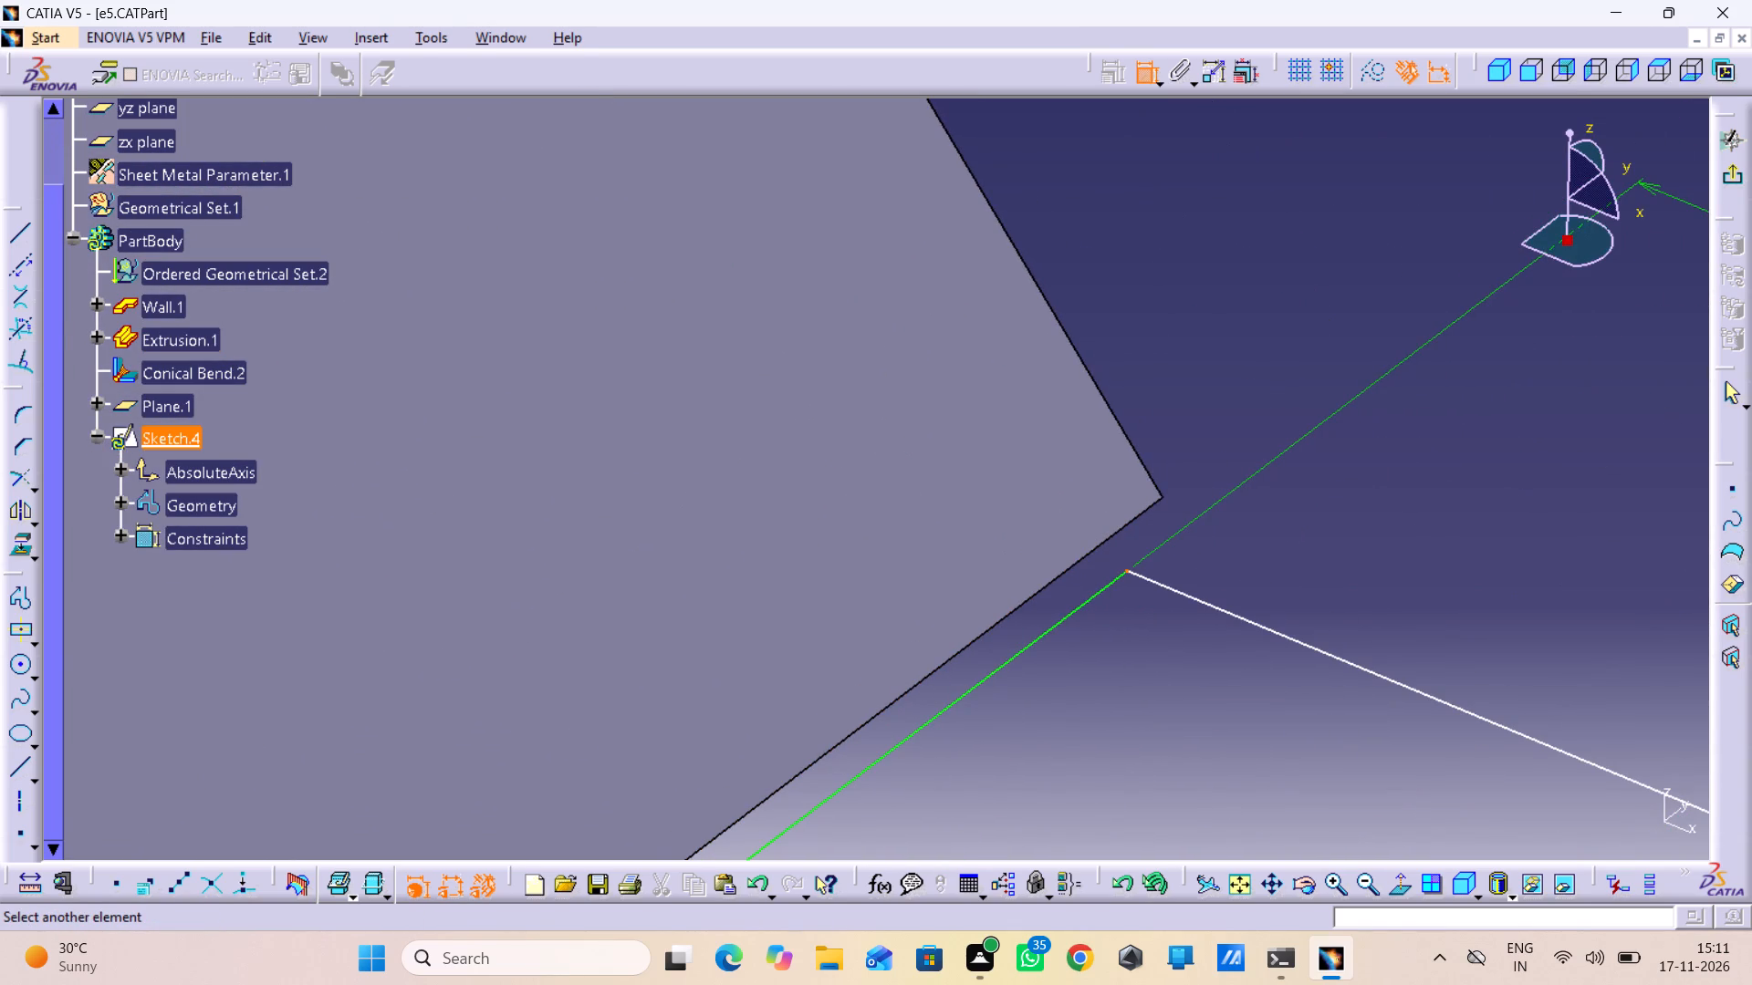
pyautogui.click(1161, 496)
pyautogui.rightClick(1230, 432)
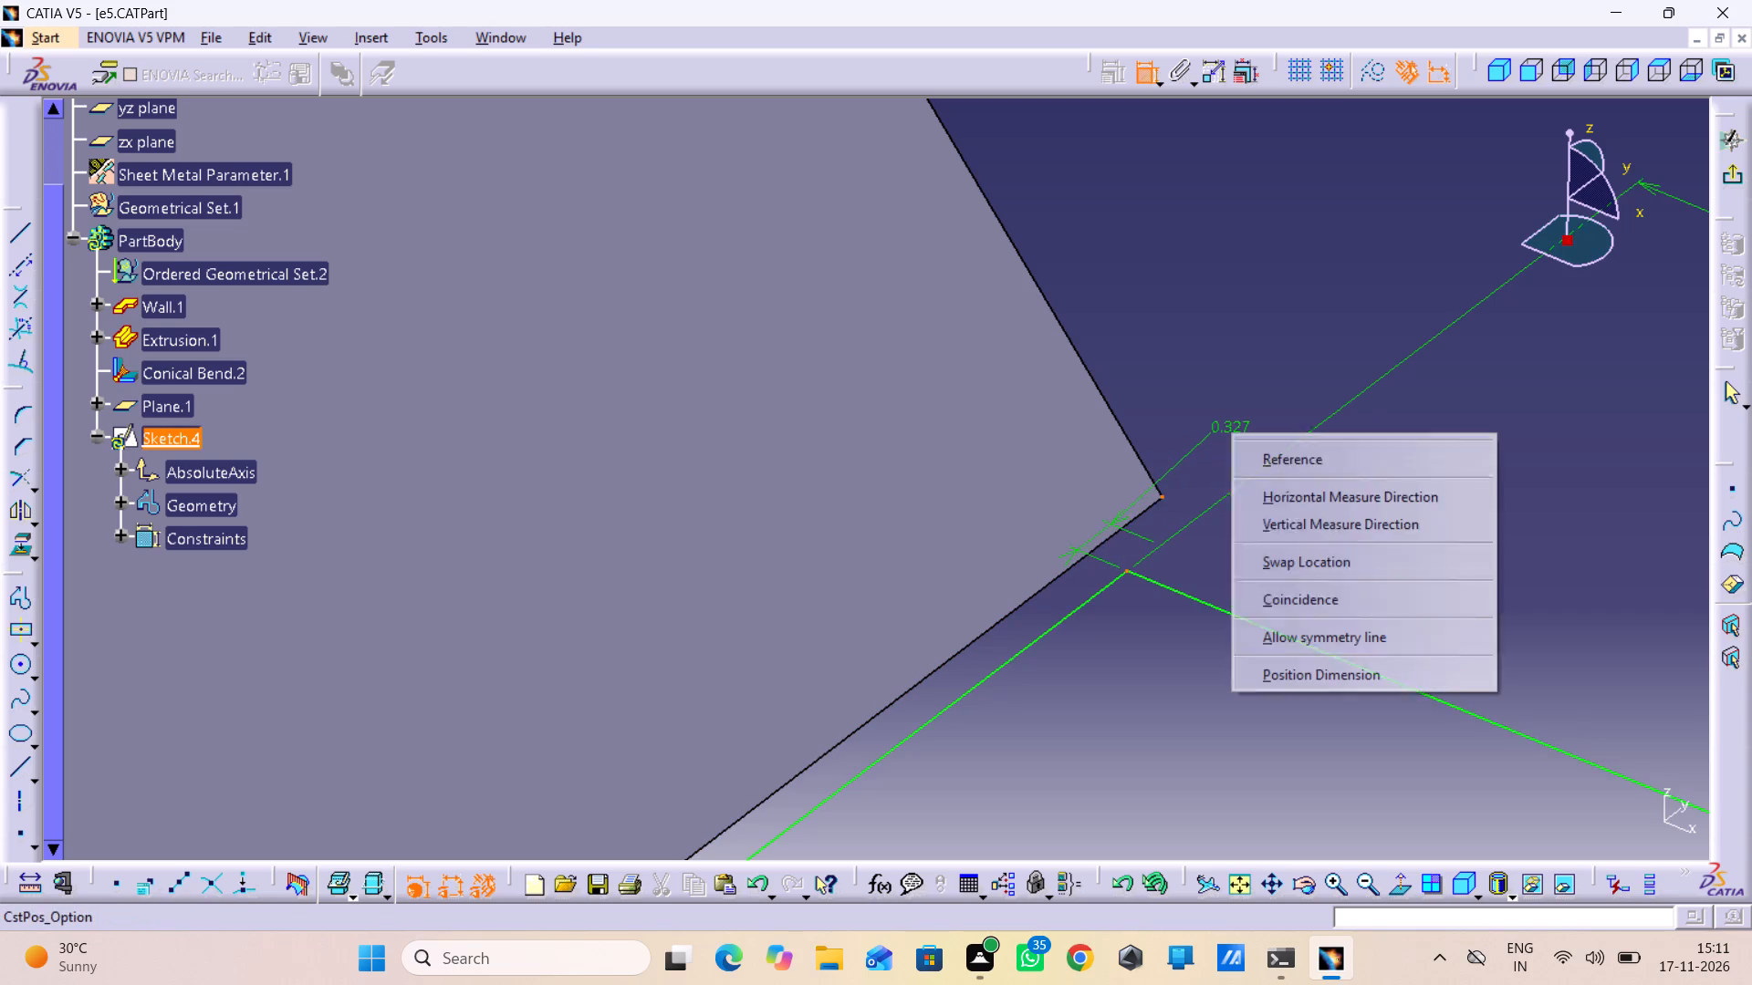
pyautogui.click(1342, 597)
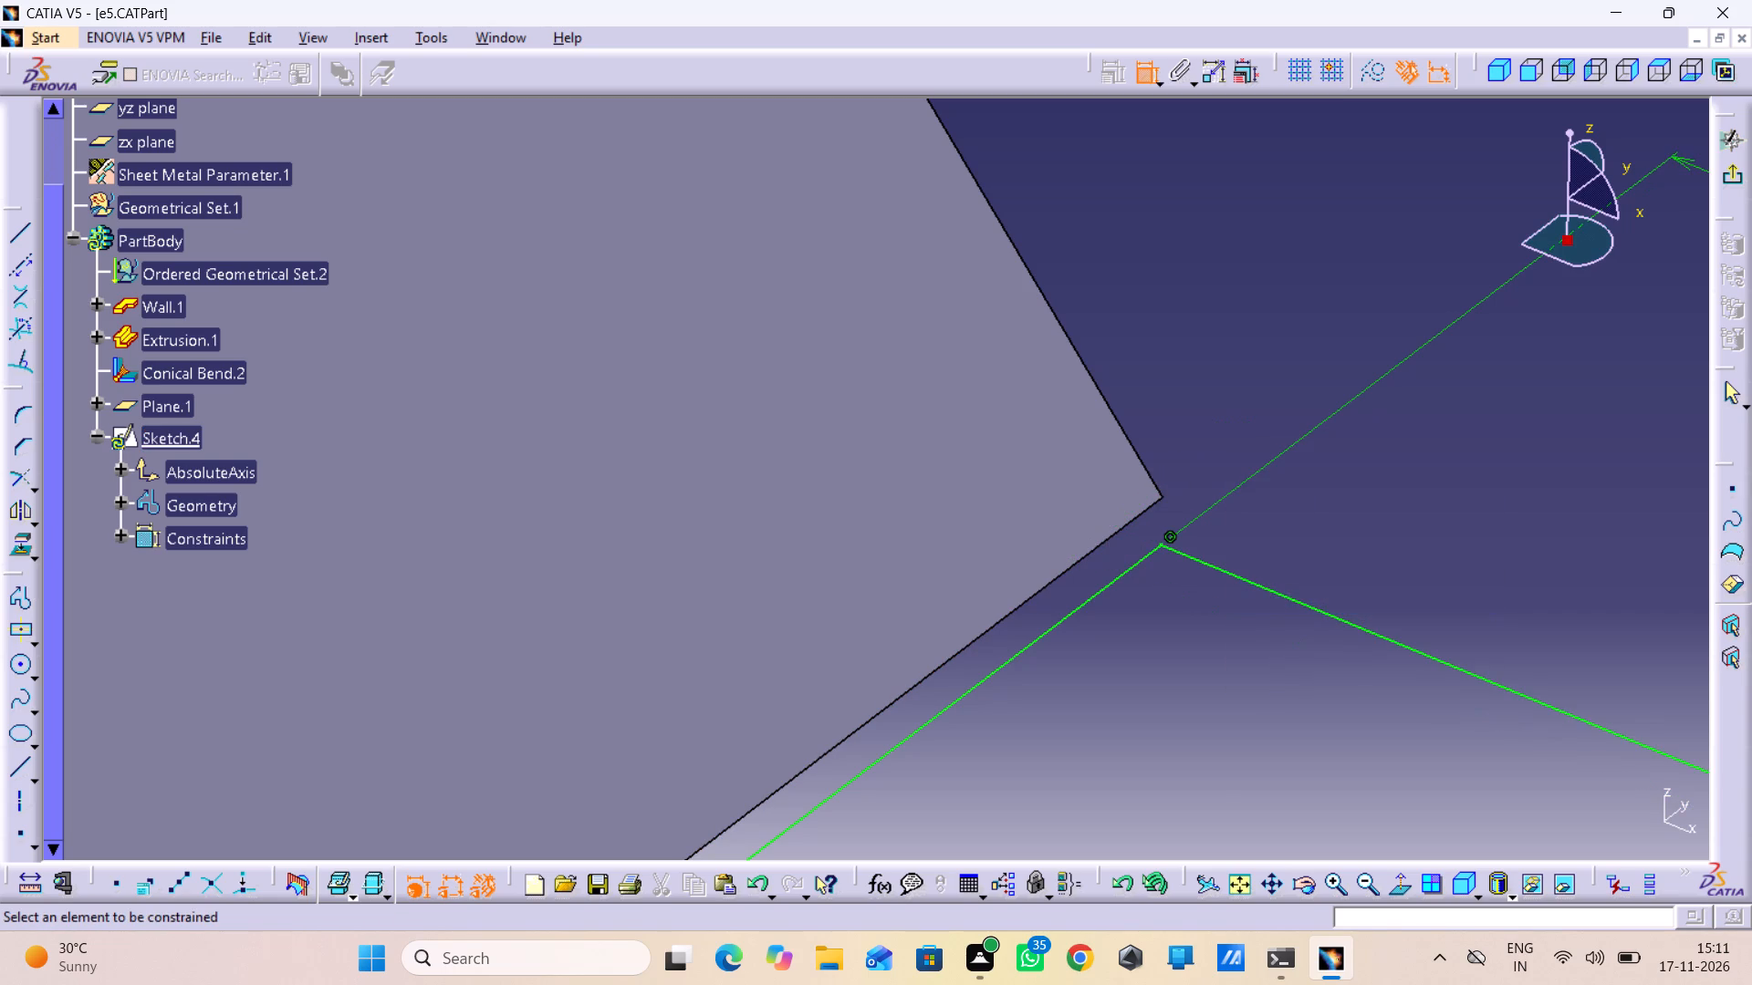
pyautogui.moveTo(1146, 580); pyautogui.dragTo(1274, 793, button='middle')
pyautogui.rightClick(1145, 579)
pyautogui.moveTo(1183, 681); pyautogui.dragTo(1320, 861, button='middle')
pyautogui.rightClick(1183, 681)
pyautogui.moveTo(1280, 789); pyautogui.dragTo(1354, 729, button='middle')
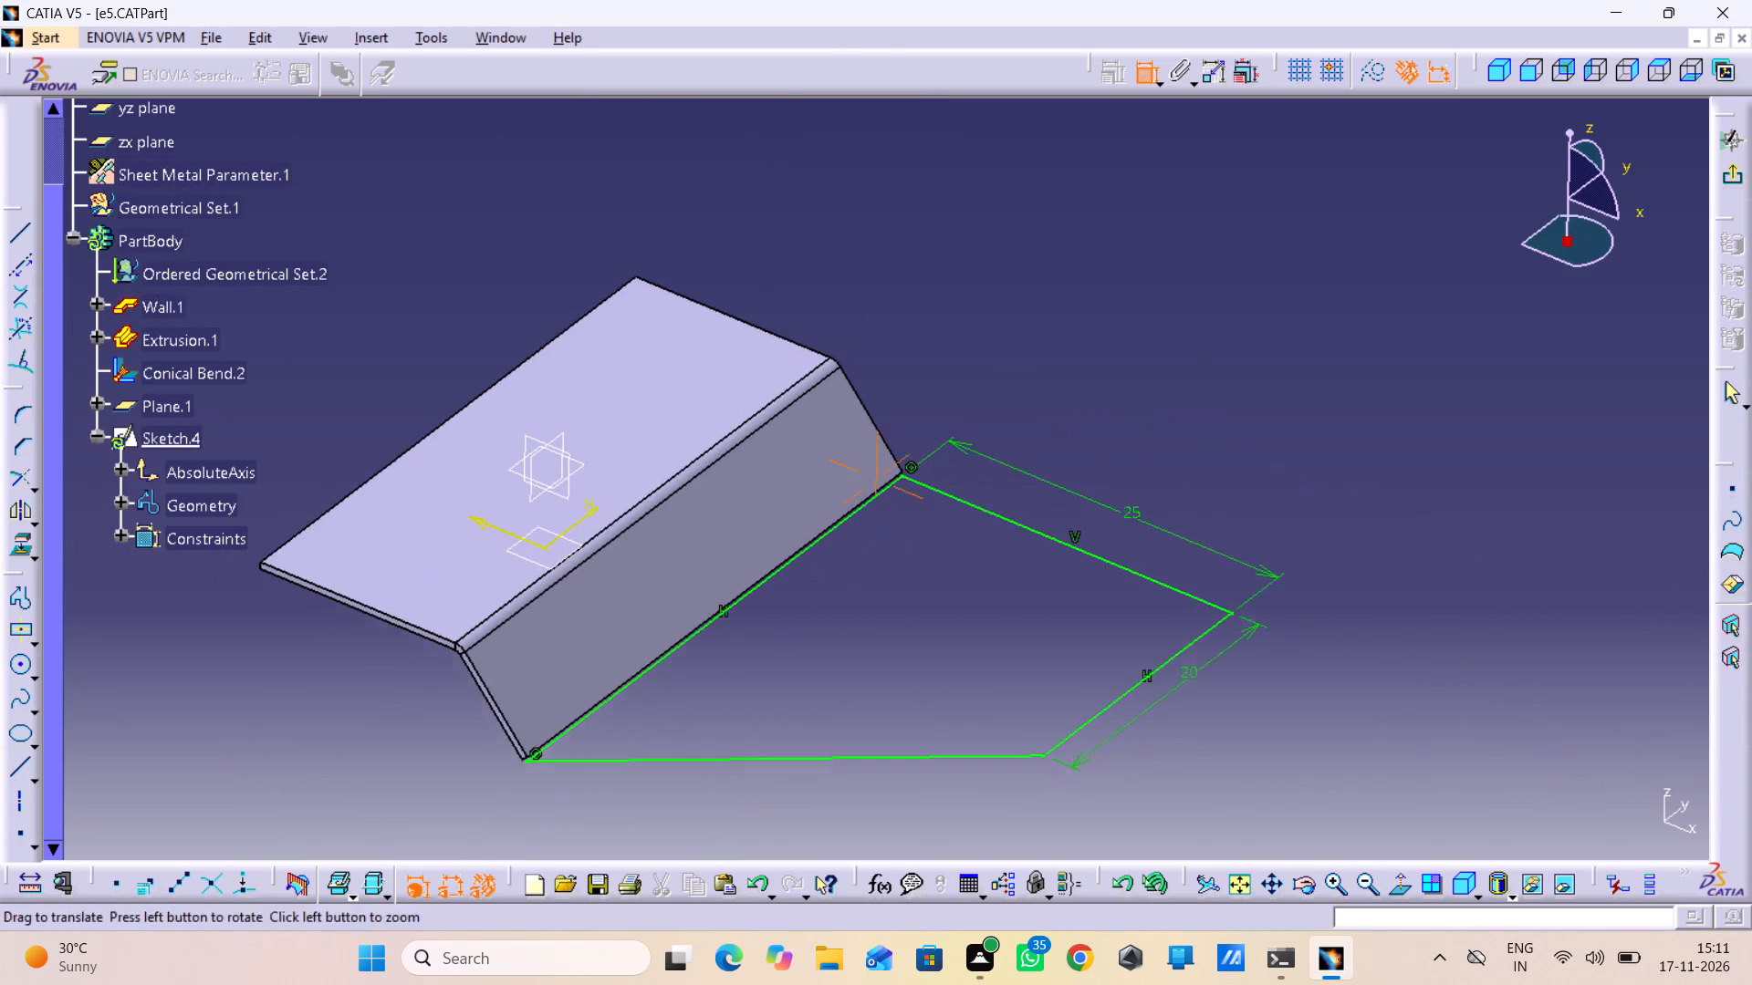
pyautogui.moveTo(1354, 729); pyautogui.dragTo(1433, 669, button='middle')
pyautogui.click(1734, 178)
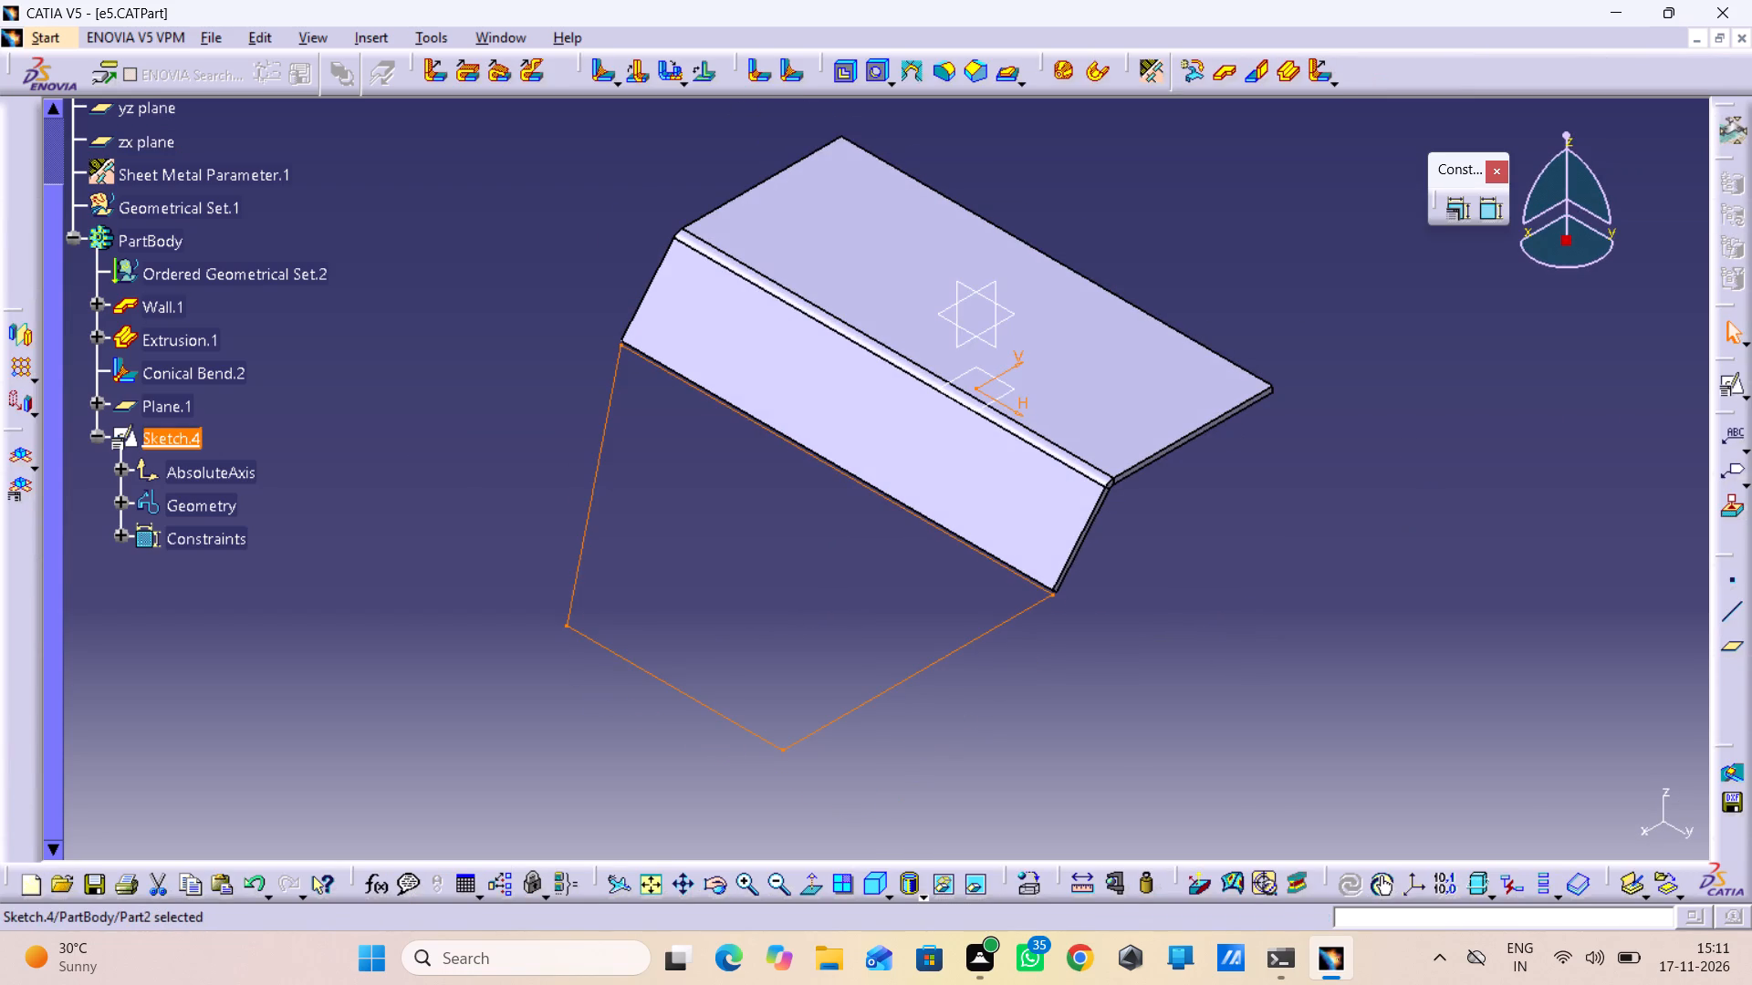
# Reopen Sketch.4 for editing.
pyautogui.doubleClick(157, 443)
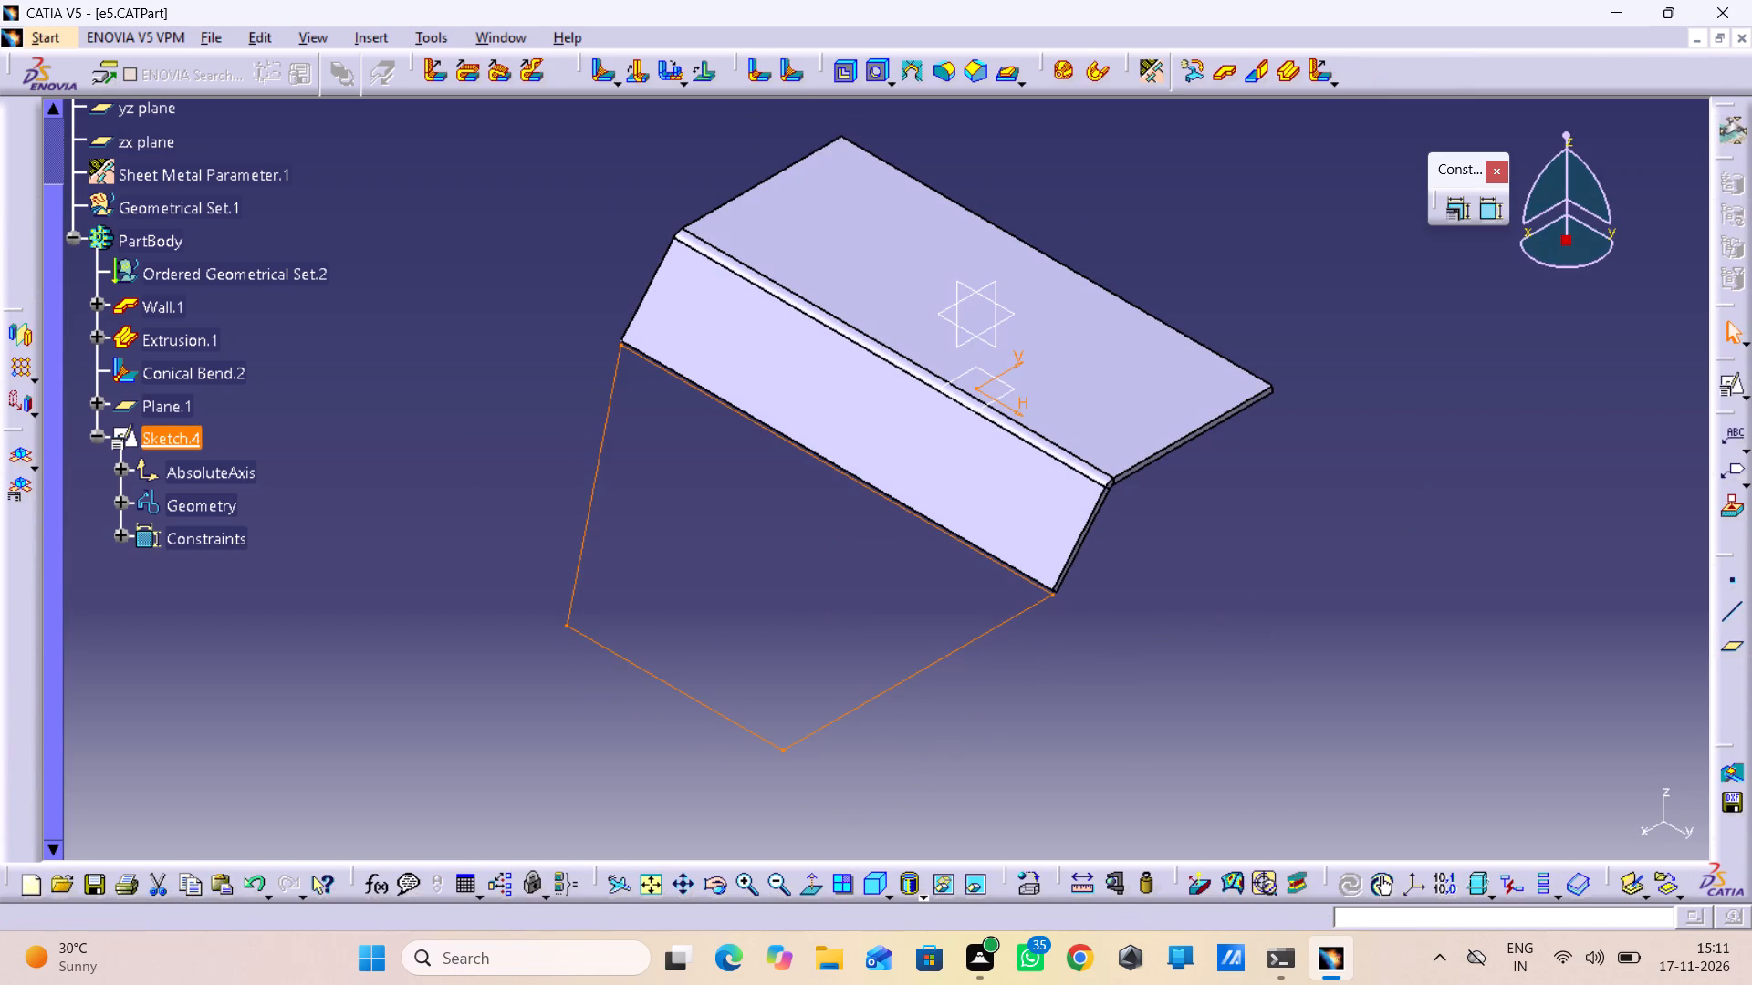
pyautogui.moveTo(921, 611); pyautogui.dragTo(991, 737, button='middle')
pyautogui.rightClick(921, 611)
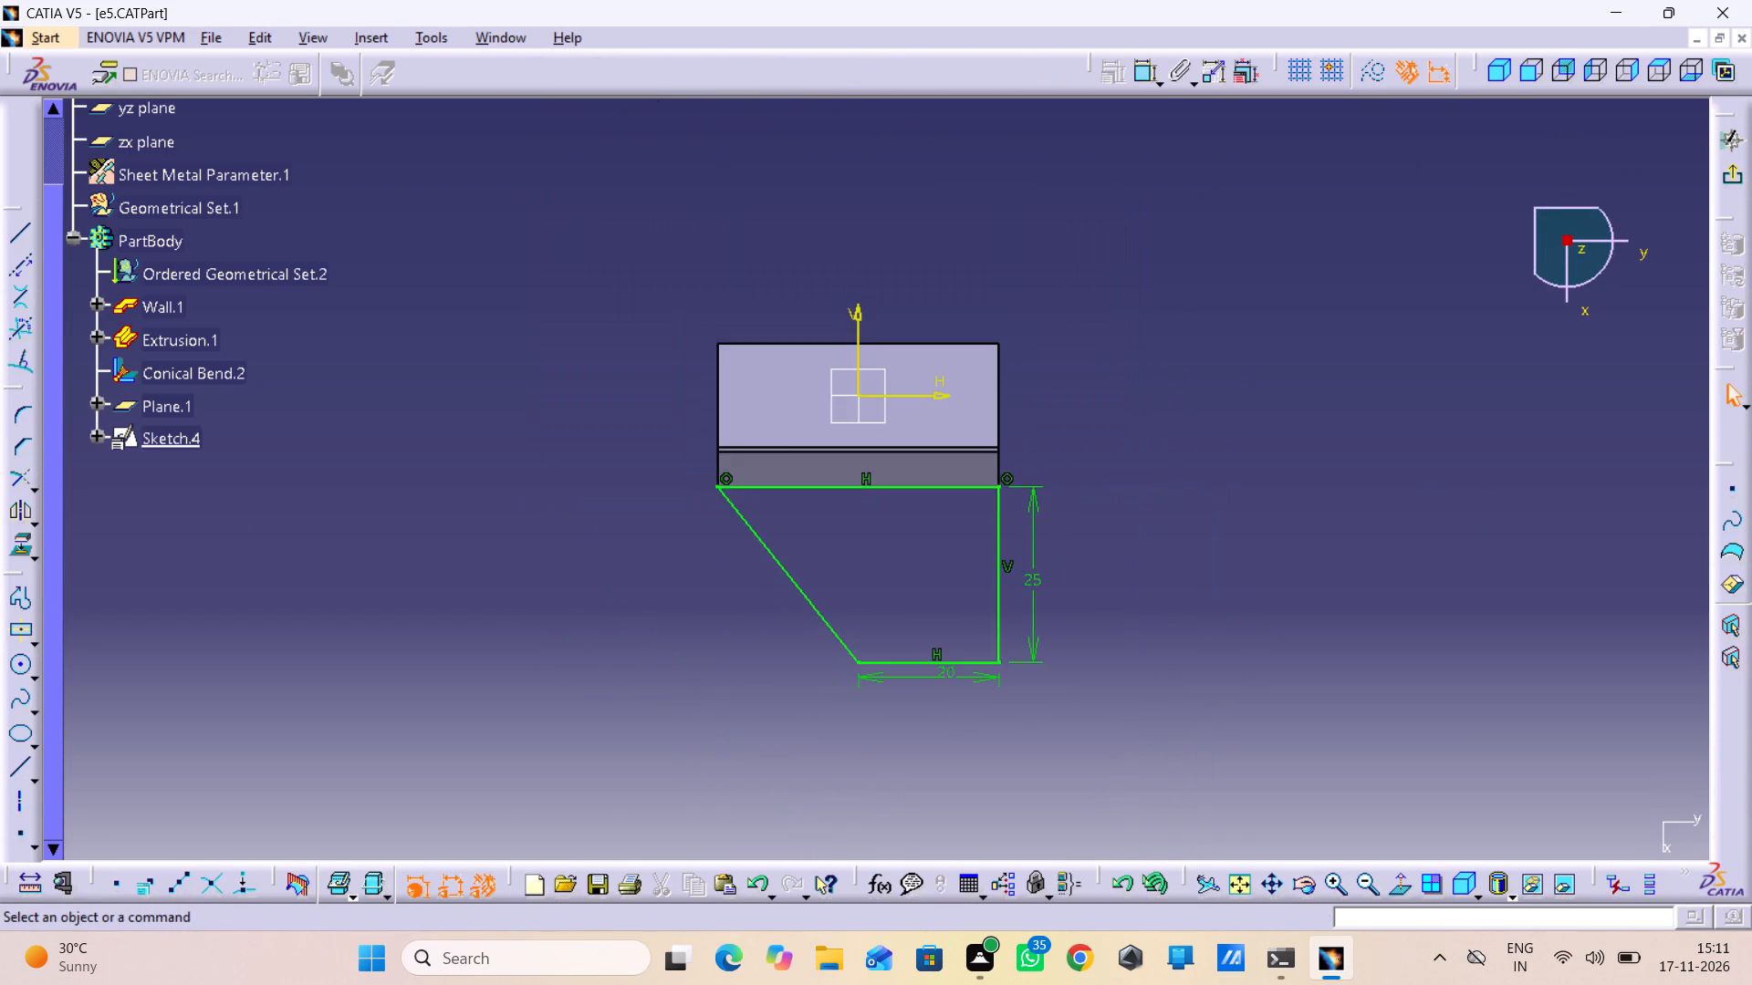
pyautogui.moveTo(933, 601); pyautogui.dragTo(974, 527, button='middle')
pyautogui.moveTo(892, 536); pyautogui.dragTo(872, 471, button='middle')
pyautogui.rightClick(892, 536)
pyautogui.moveTo(859, 482); pyautogui.dragTo(855, 483, button='middle')
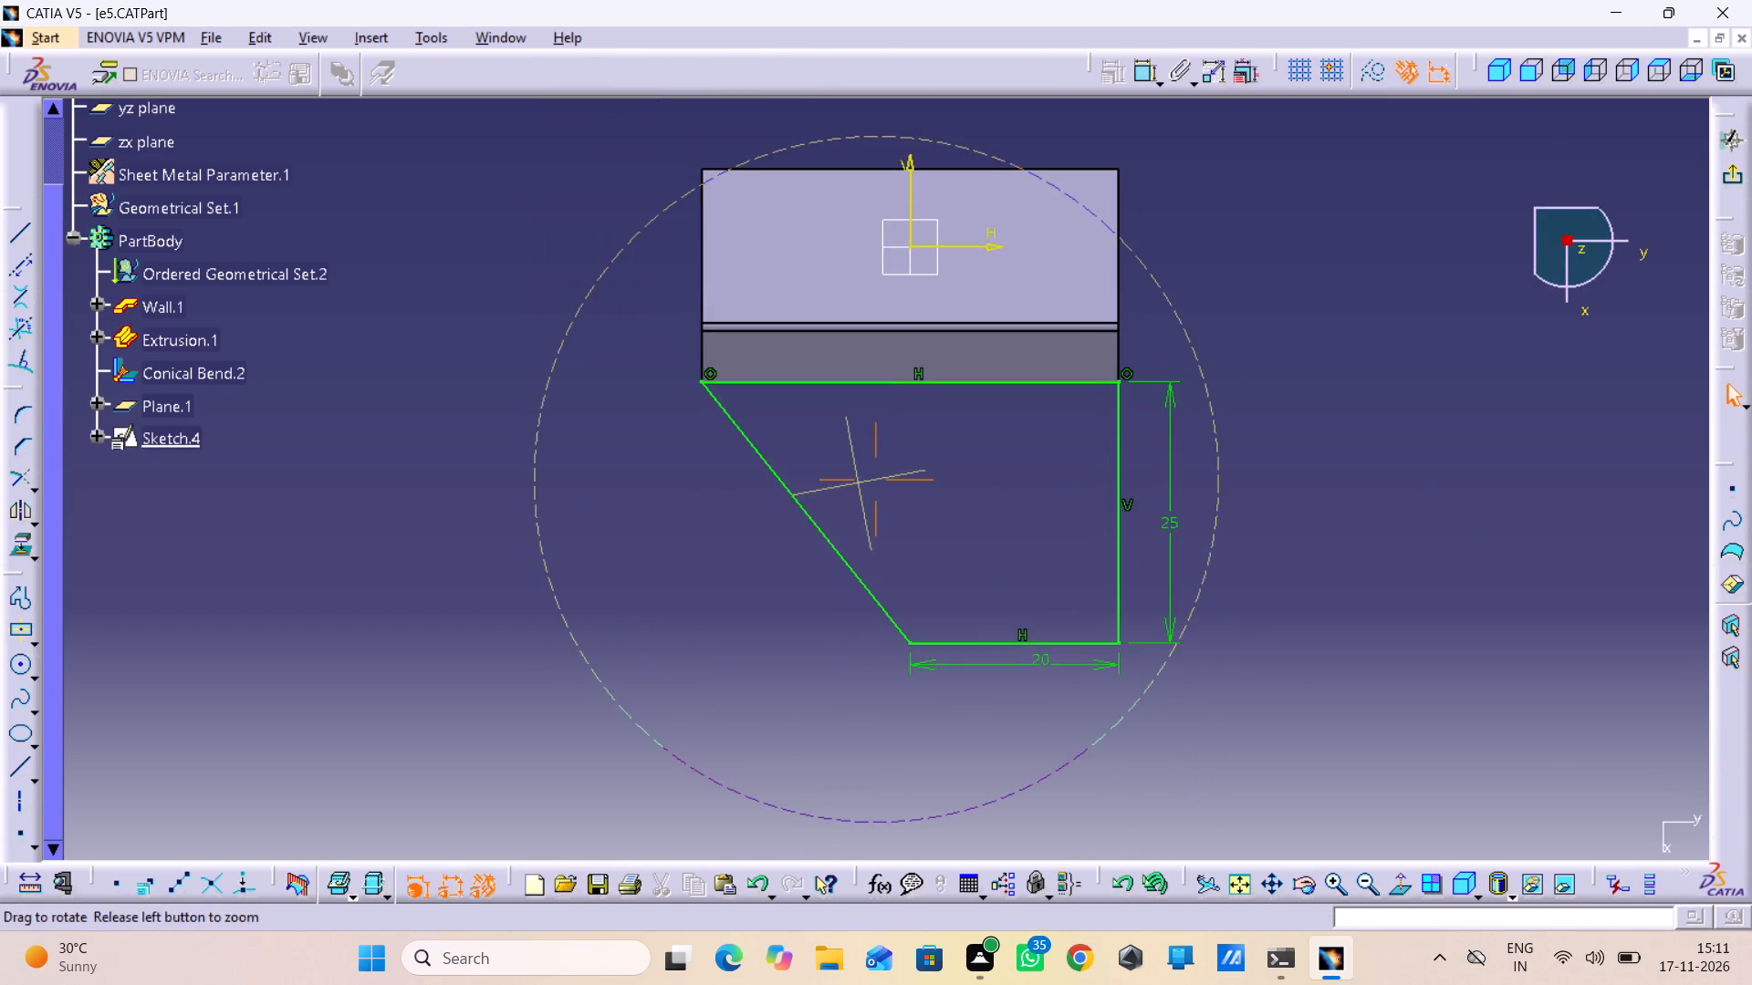
pyautogui.rightClick(855, 483)
pyautogui.moveTo(855, 483); pyautogui.dragTo(819, 321, button='middle')
pyautogui.moveTo(702, 363); pyautogui.dragTo(1018, 389, button='middle')
pyautogui.moveTo(702, 363); pyautogui.dragTo(1018, 389, button='right')
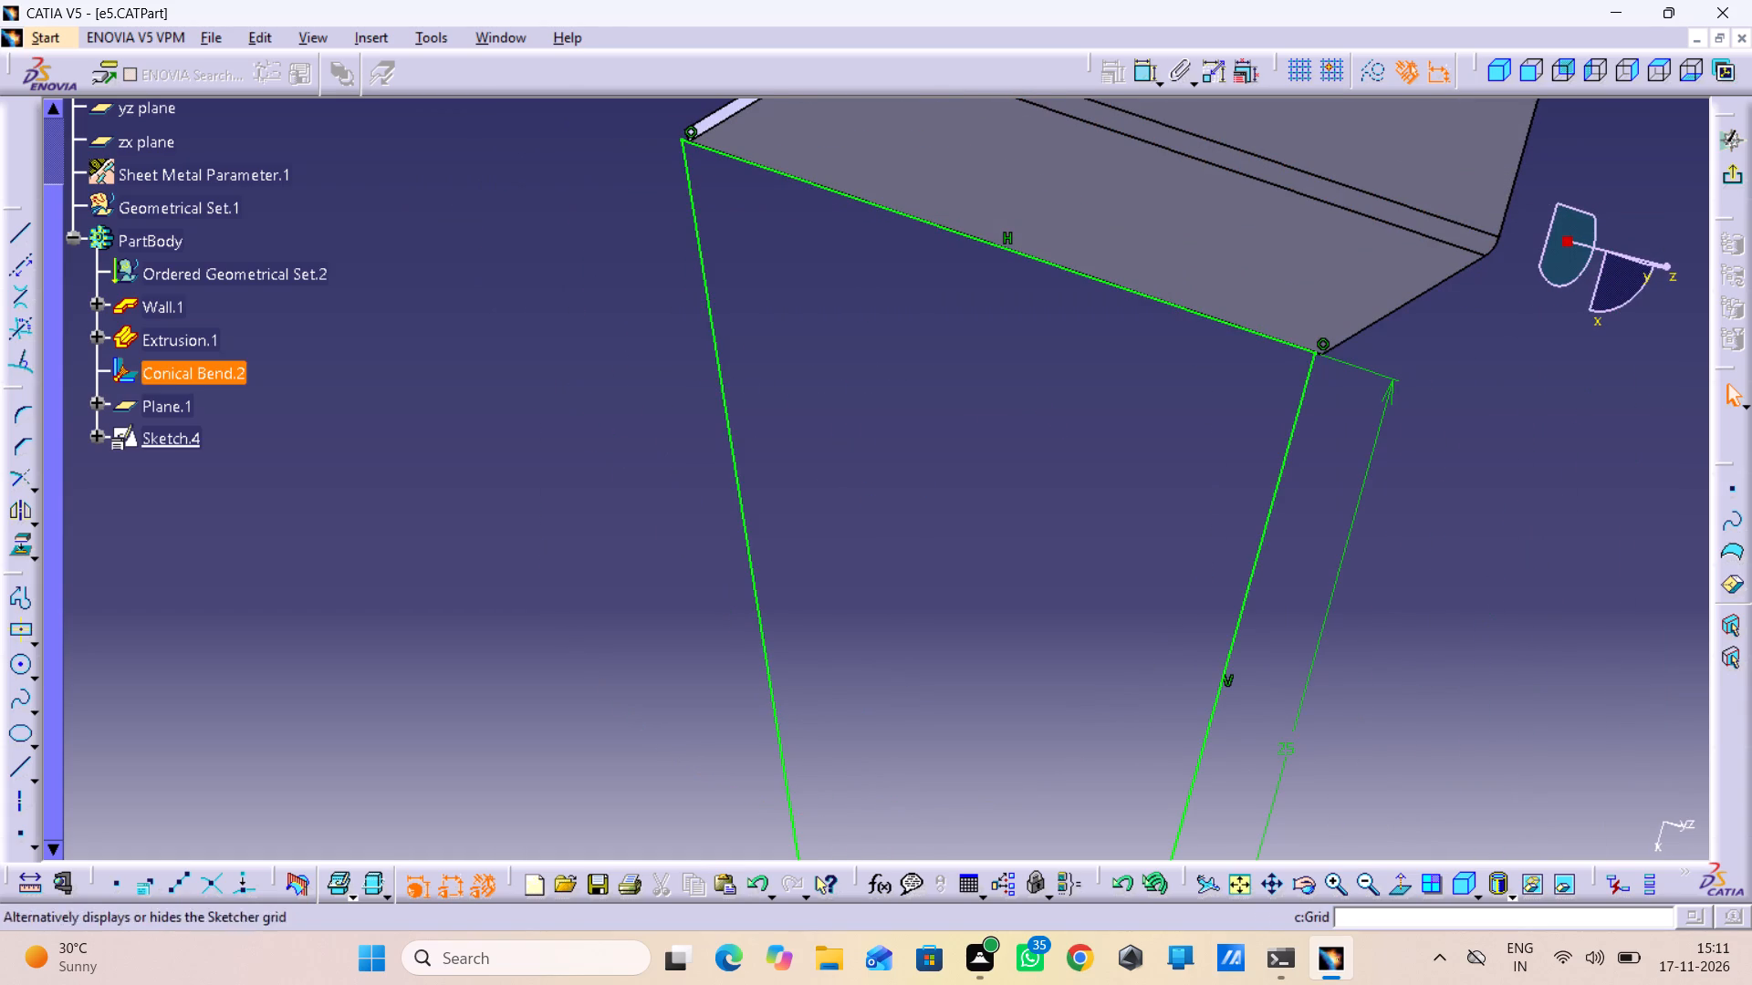
pyautogui.click(1496, 76)
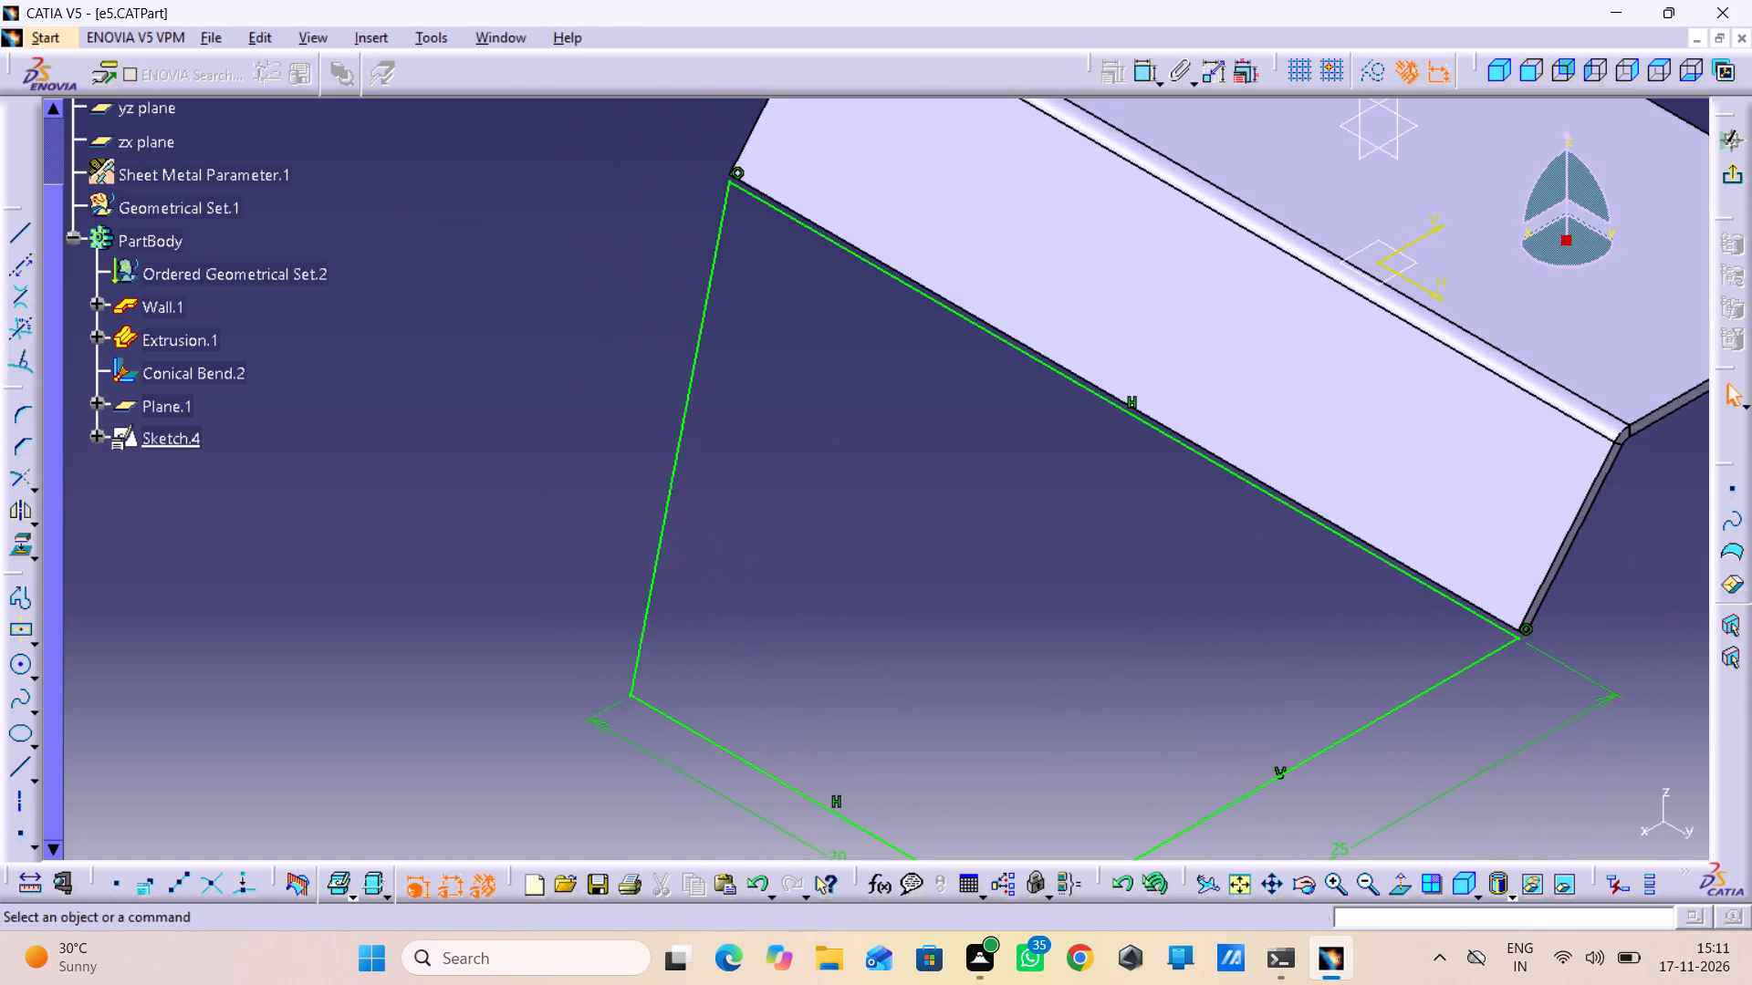
pyautogui.moveTo(821, 483); pyautogui.dragTo(1469, 399, button='middle')
pyautogui.moveTo(821, 483); pyautogui.dragTo(1469, 399, button='right')
pyautogui.moveTo(768, 311); pyautogui.dragTo(609, 387, button='middle')
pyautogui.moveTo(768, 311); pyautogui.dragTo(609, 387, button='right')
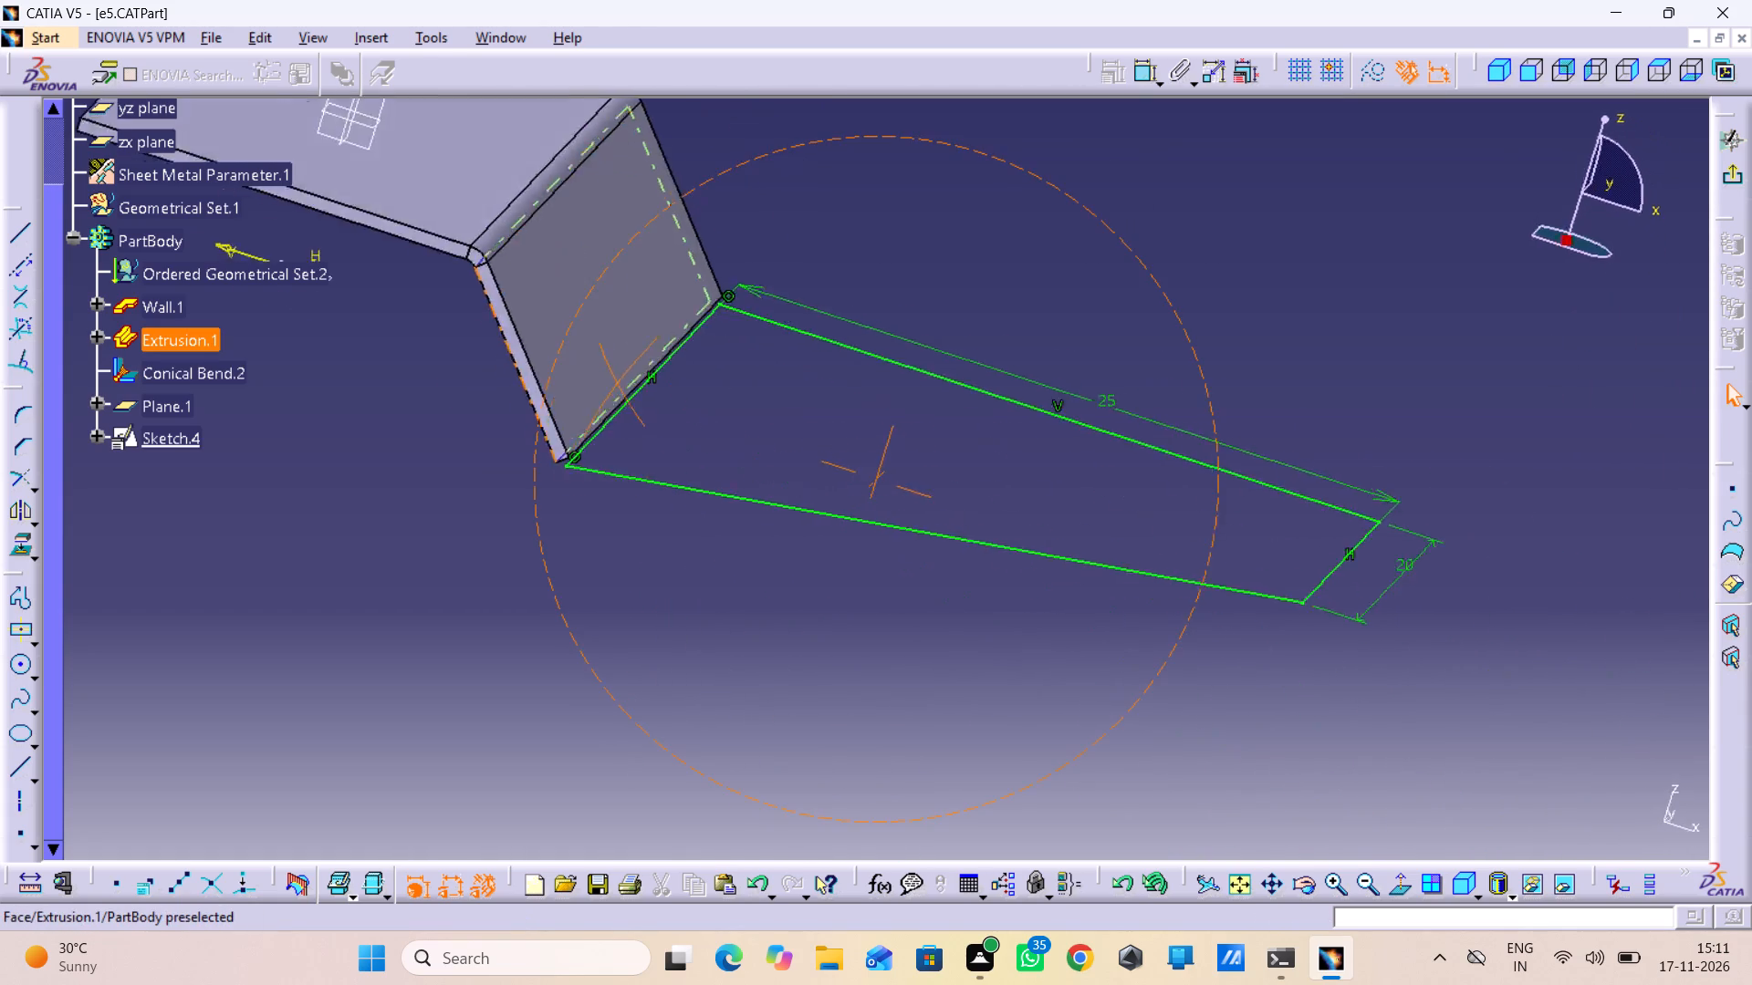
pyautogui.moveTo(609, 387); pyautogui.dragTo(575, 401, button='right')
pyautogui.moveTo(609, 387); pyautogui.dragTo(575, 401, button='middle')
pyautogui.moveTo(642, 364); pyautogui.dragTo(1007, 374, button='middle')
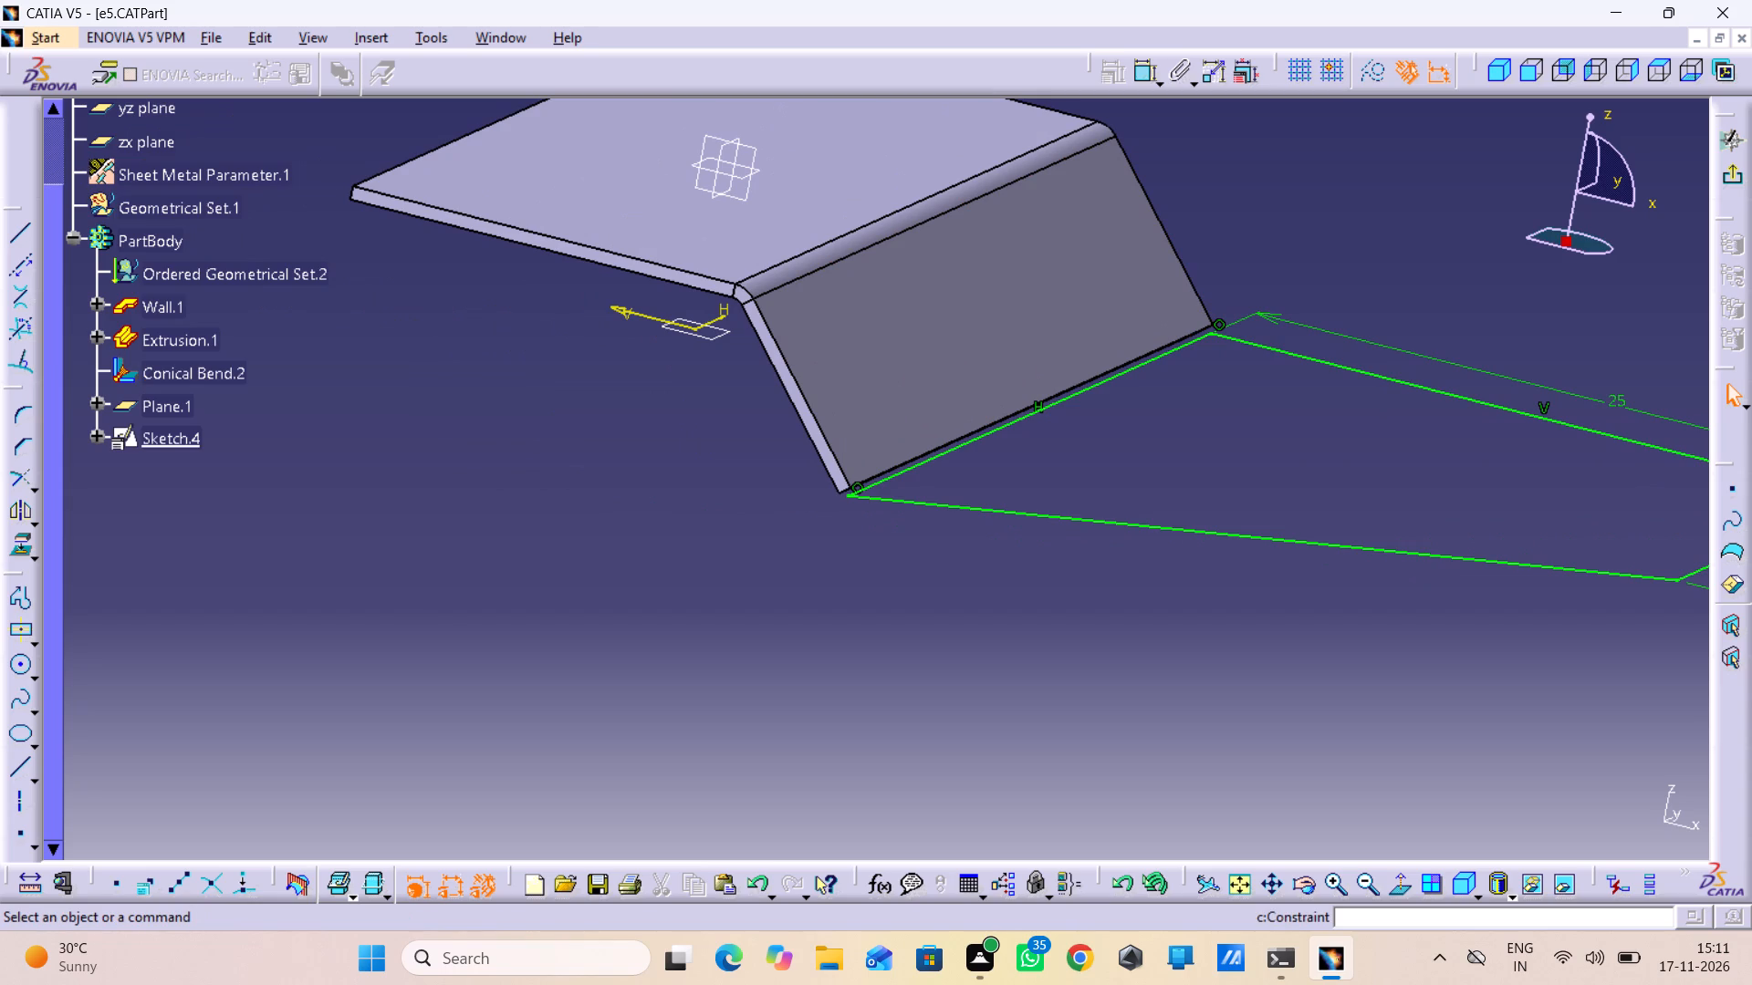
# Dimension the angle between the bent wall's side edge and the profile's slanted side.
pyautogui.doubleClick(1146, 57)
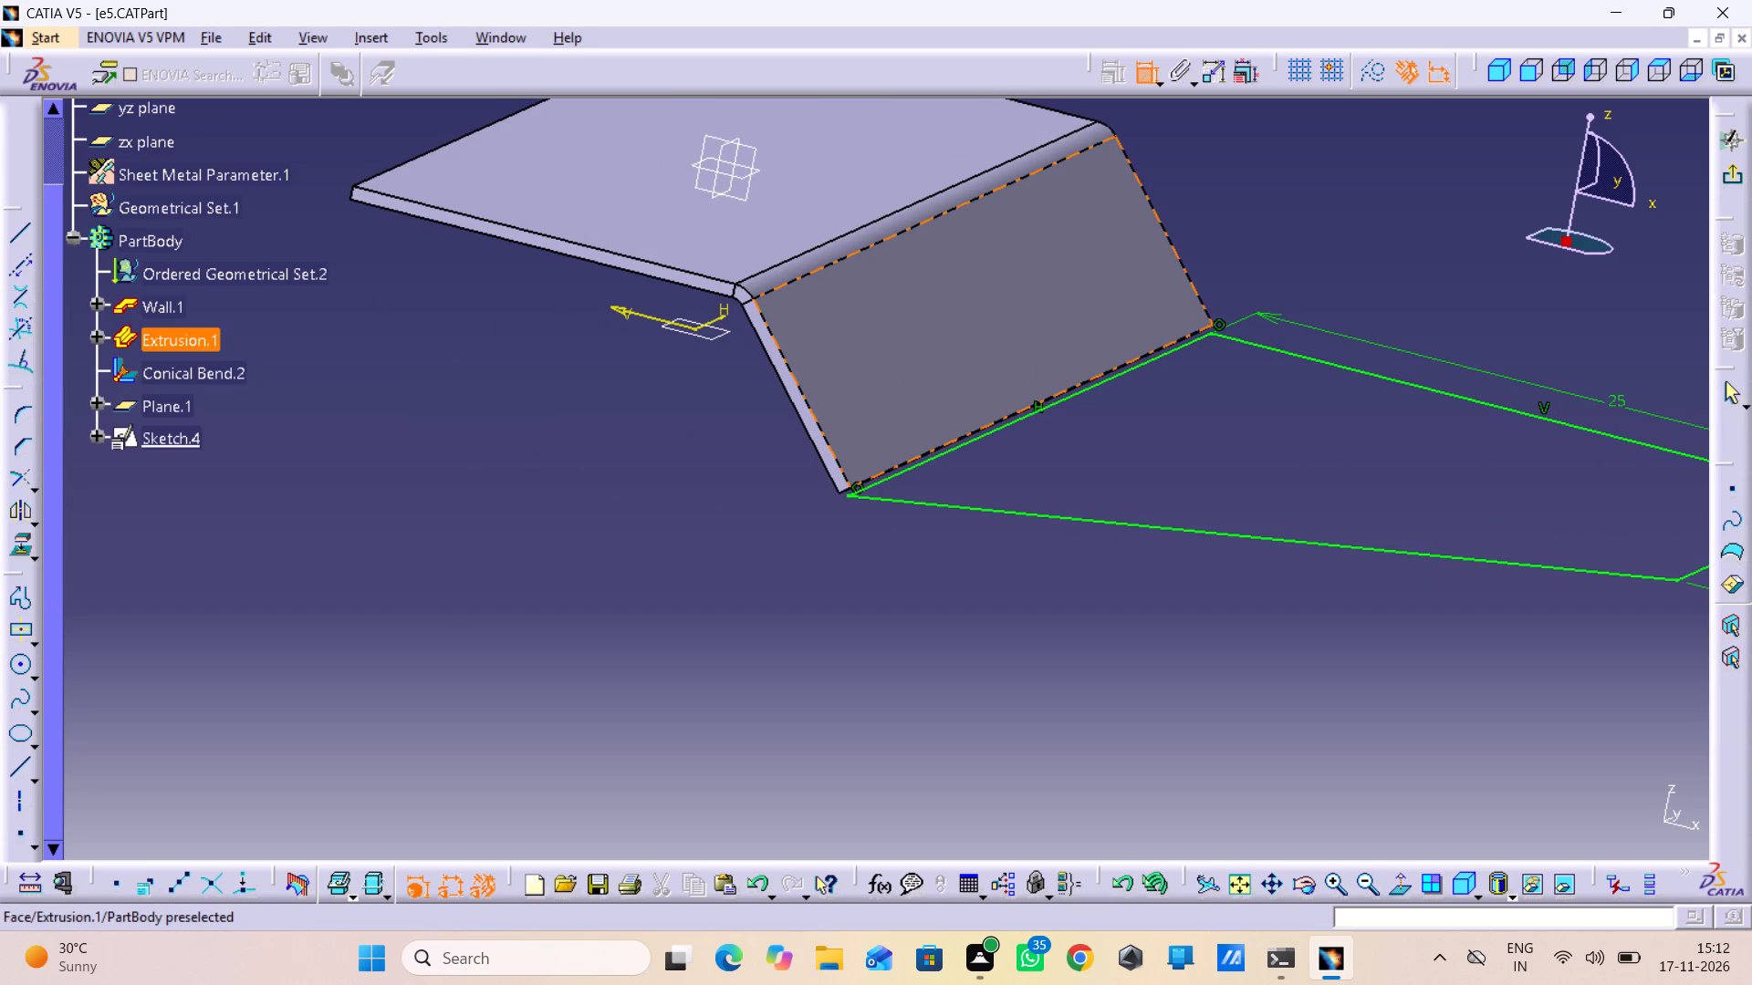
pyautogui.click(795, 413)
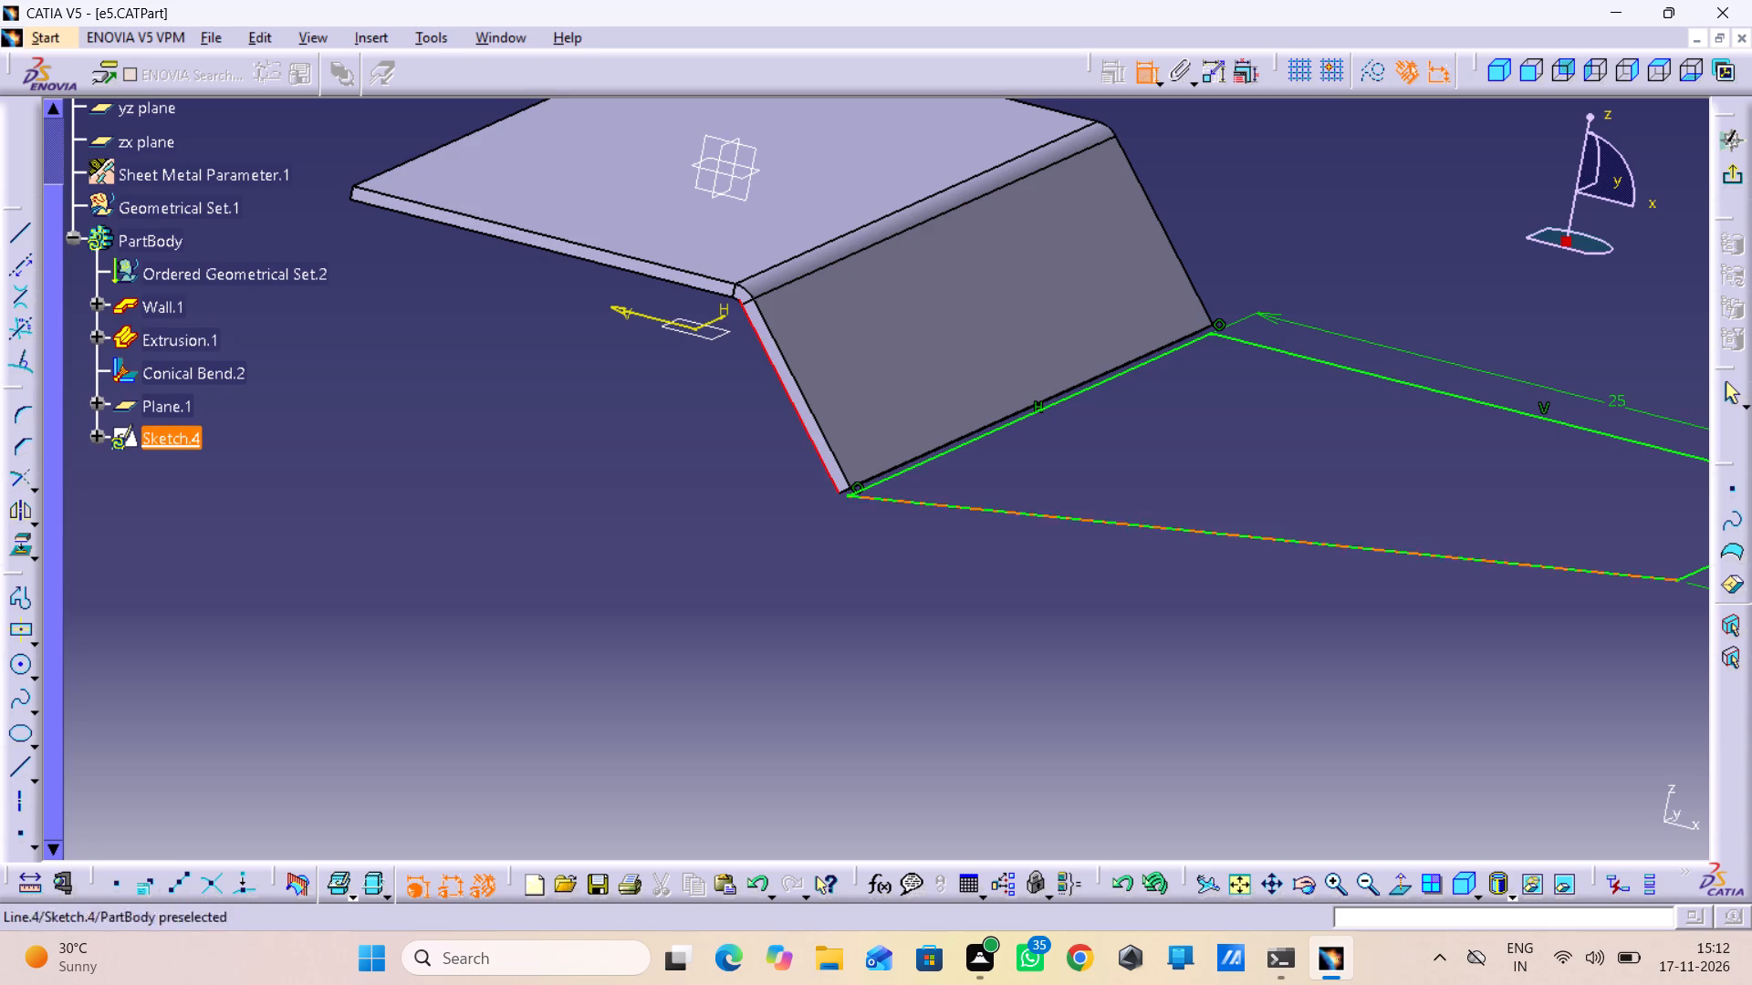
pyautogui.click(943, 503)
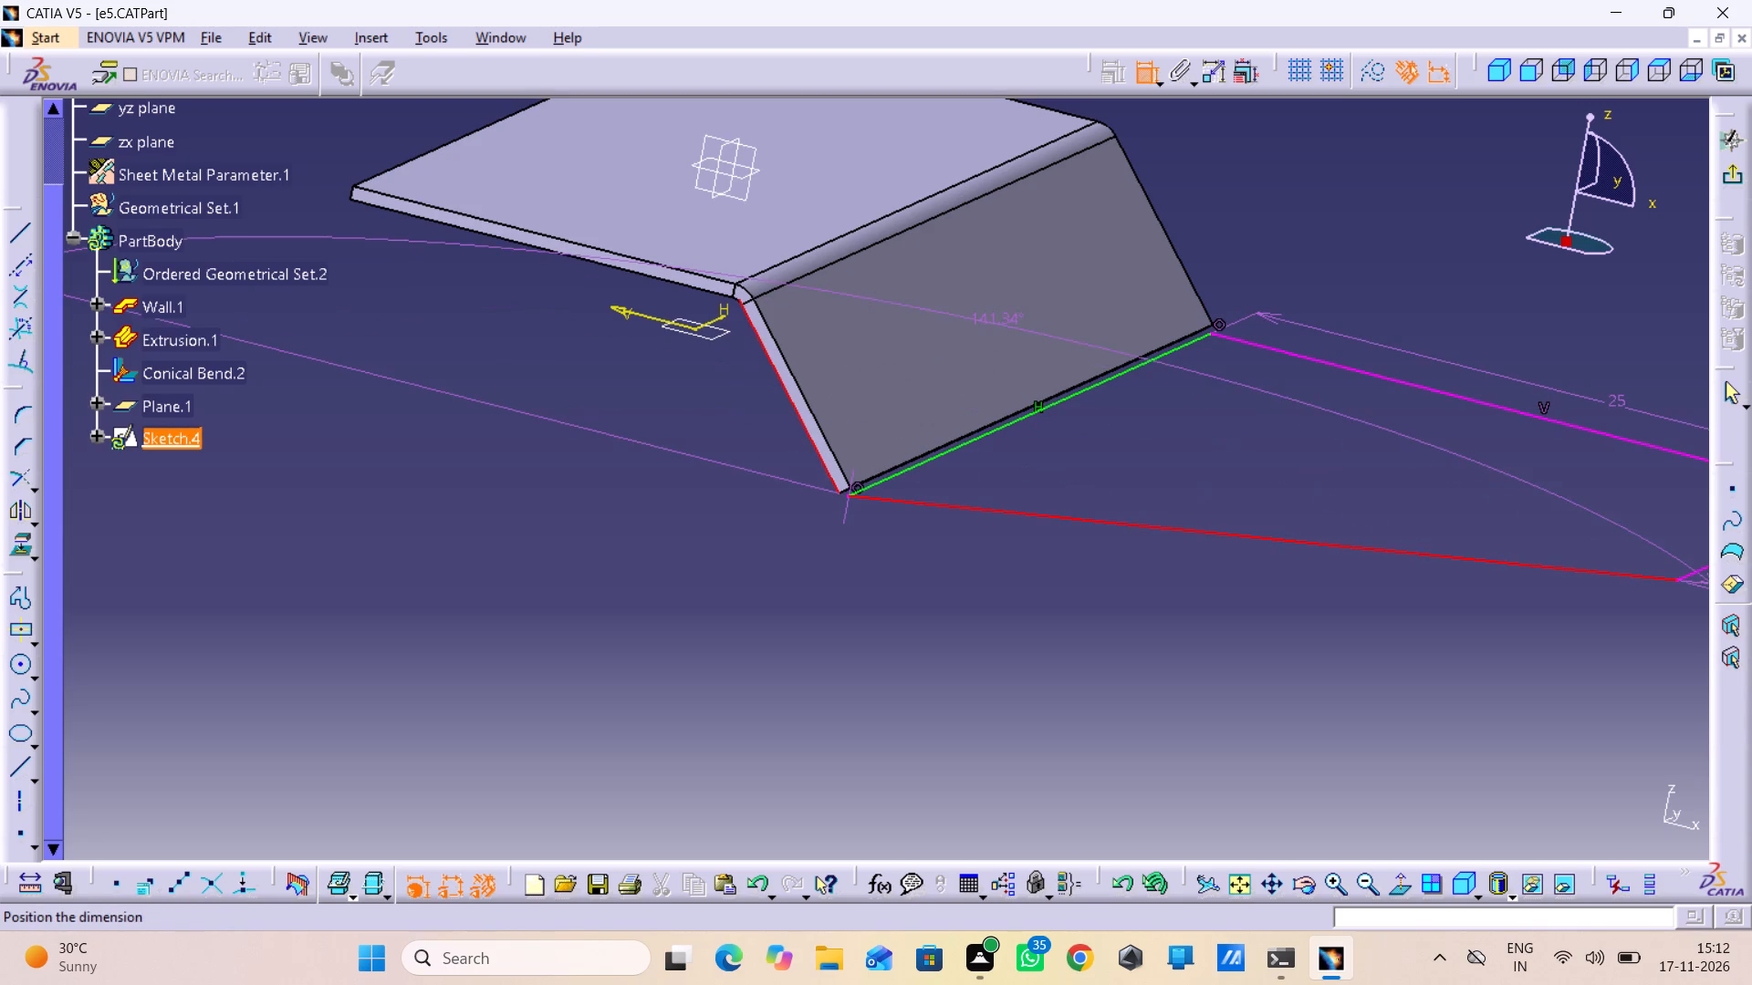
pyautogui.click(1211, 215)
pyautogui.moveTo(1309, 294); pyautogui.dragTo(1107, 351, button='middle')
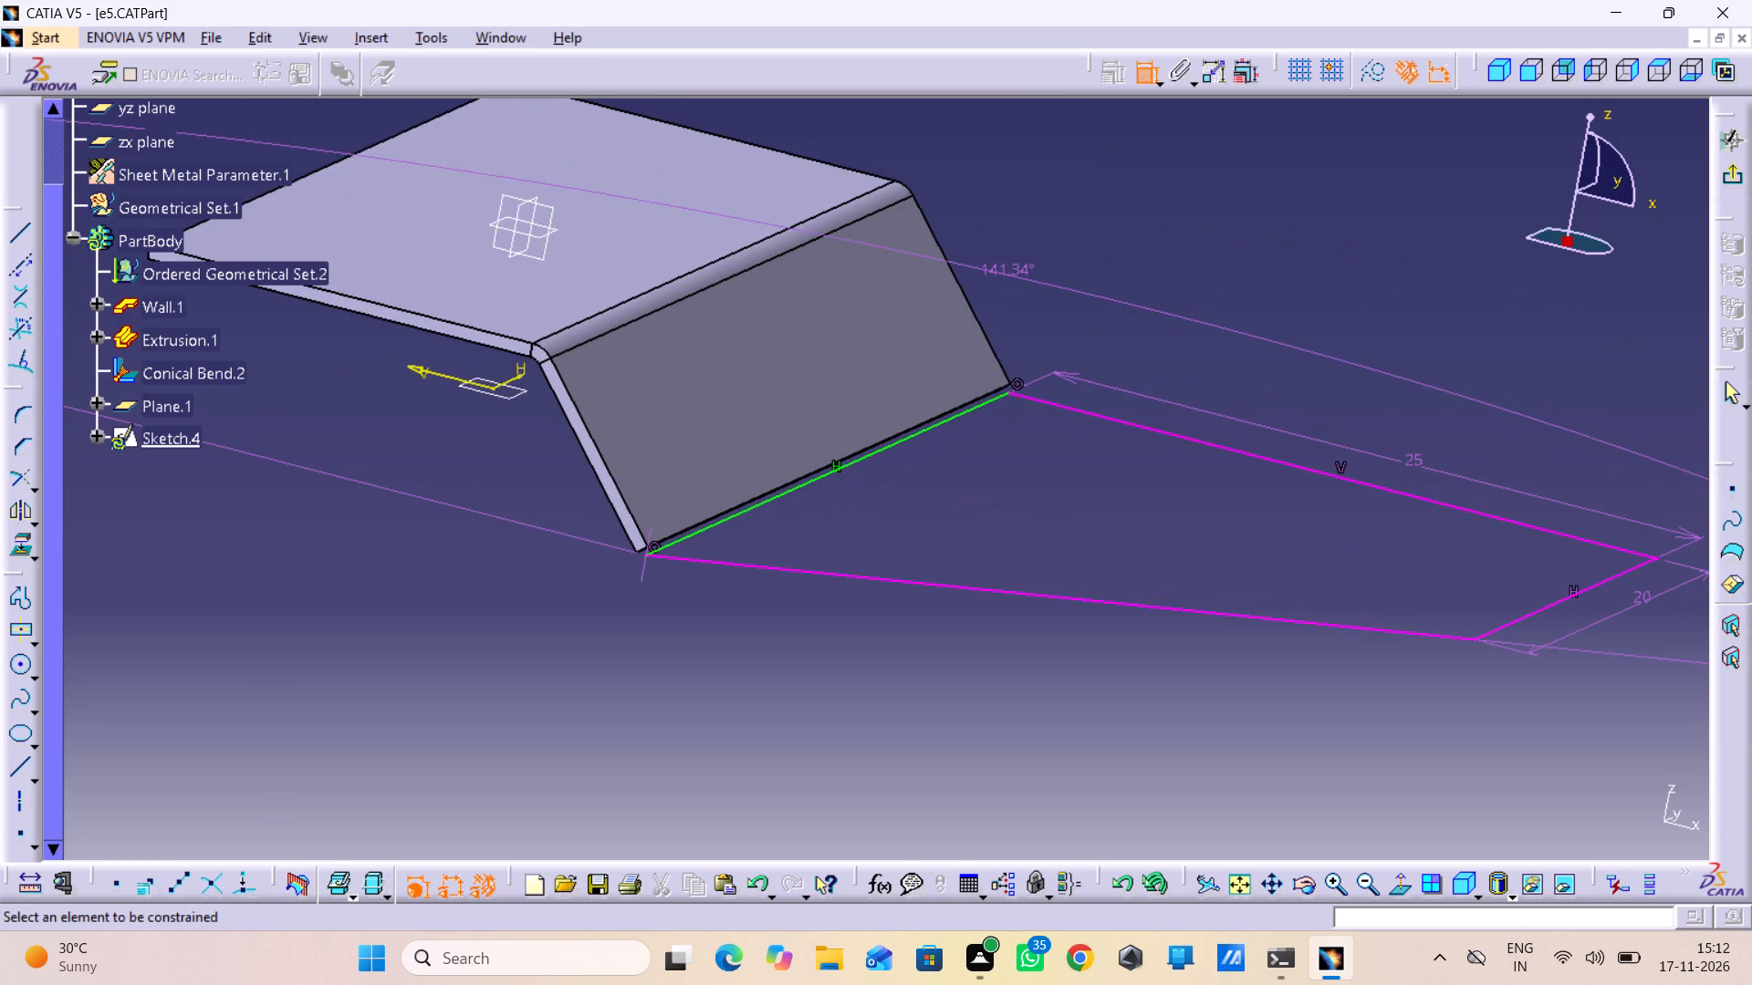
# Delete the 25 mm length dimension from the profile's vertical side.
pyautogui.rightClick(1408, 457)
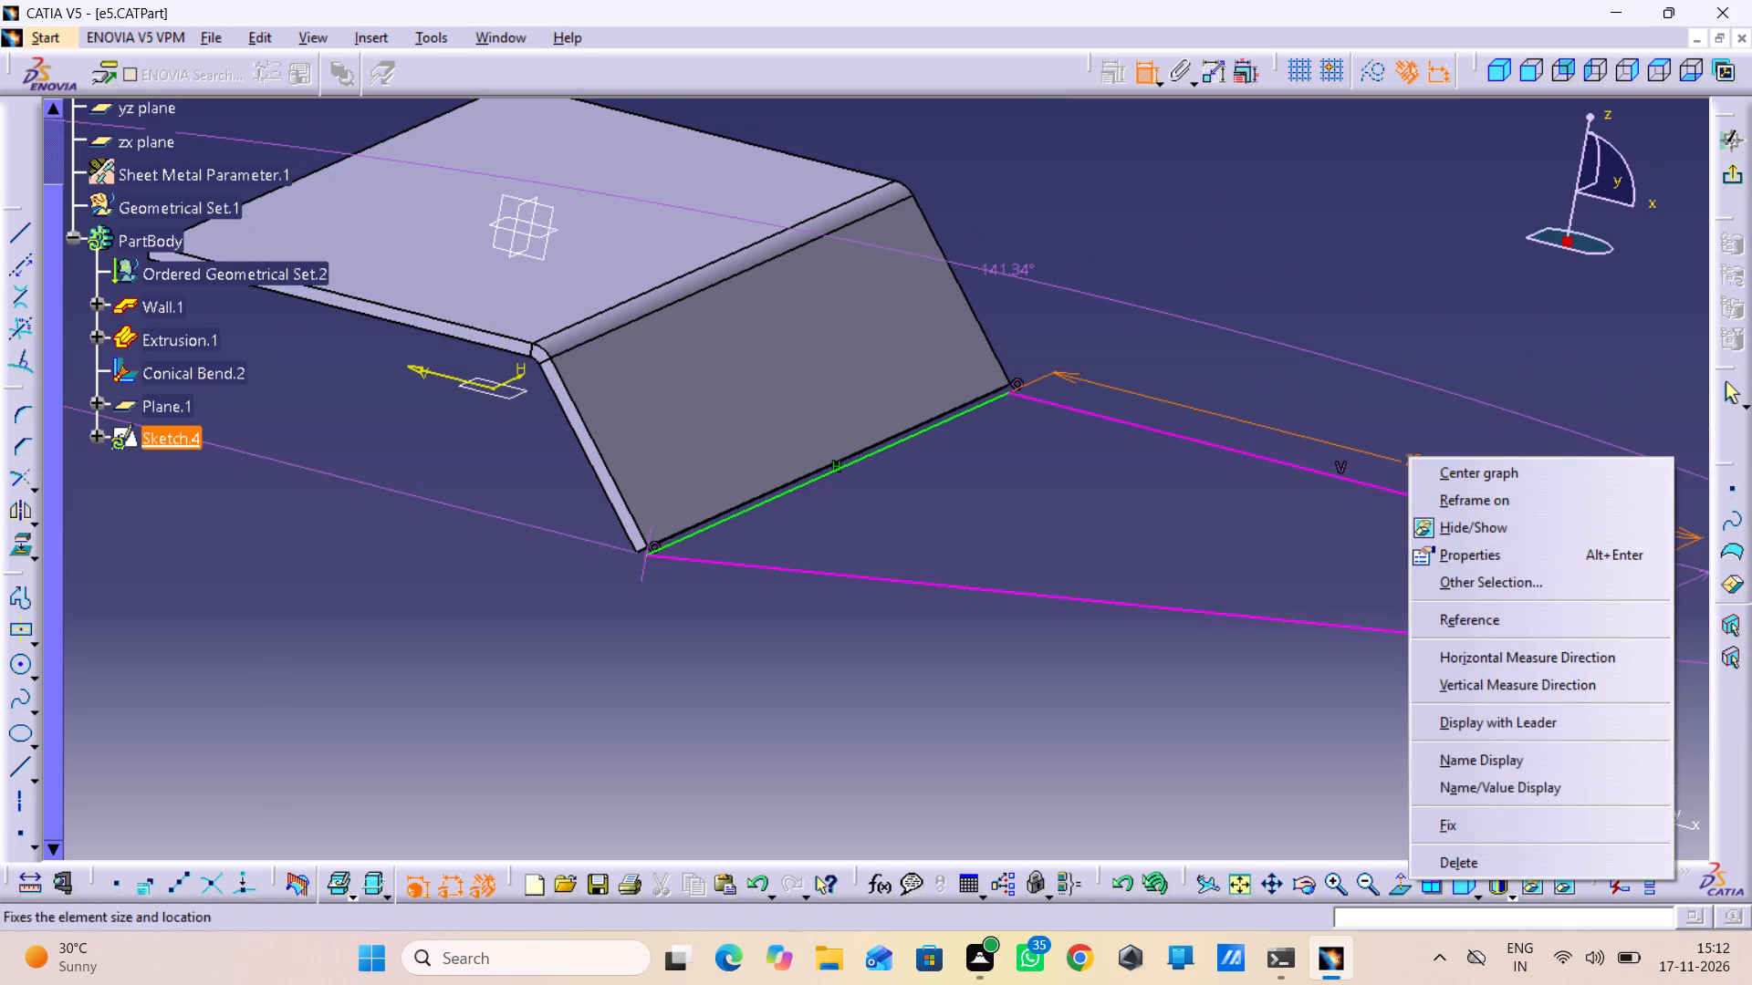
pyautogui.click(1443, 859)
# Set the angle between the wall's side edge and the profile's slanted side to 190°.
pyautogui.doubleClick(998, 273)
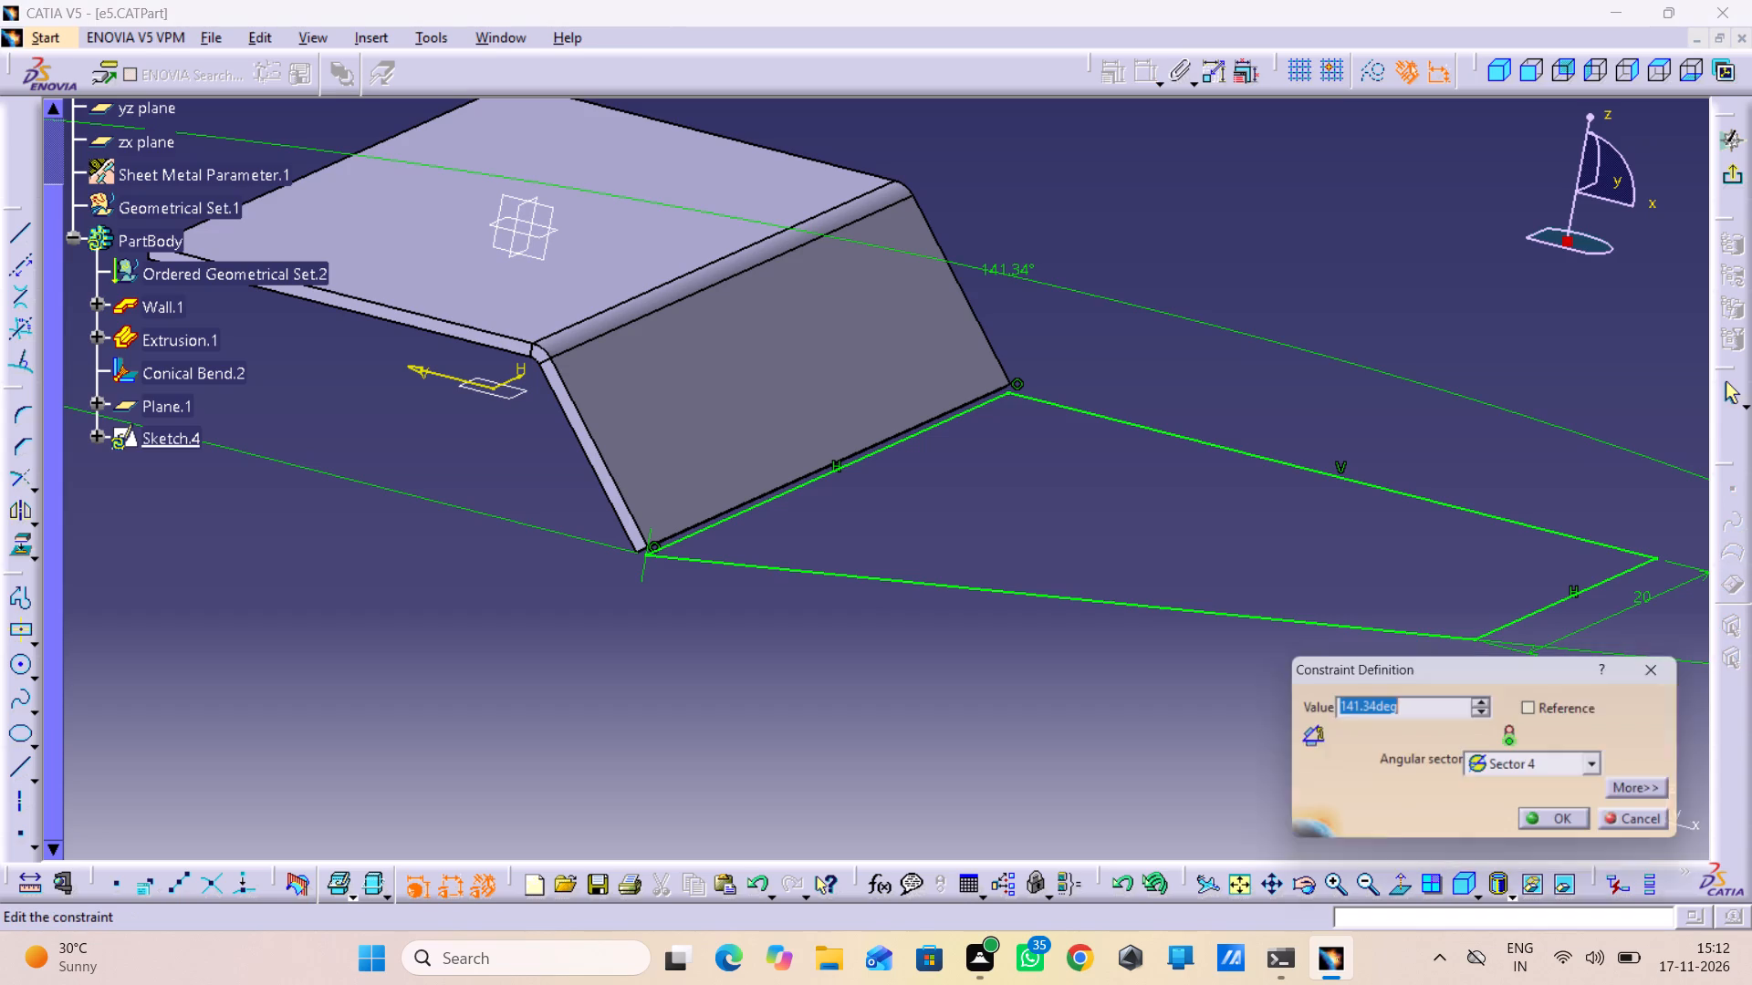
pyautogui.press('1')
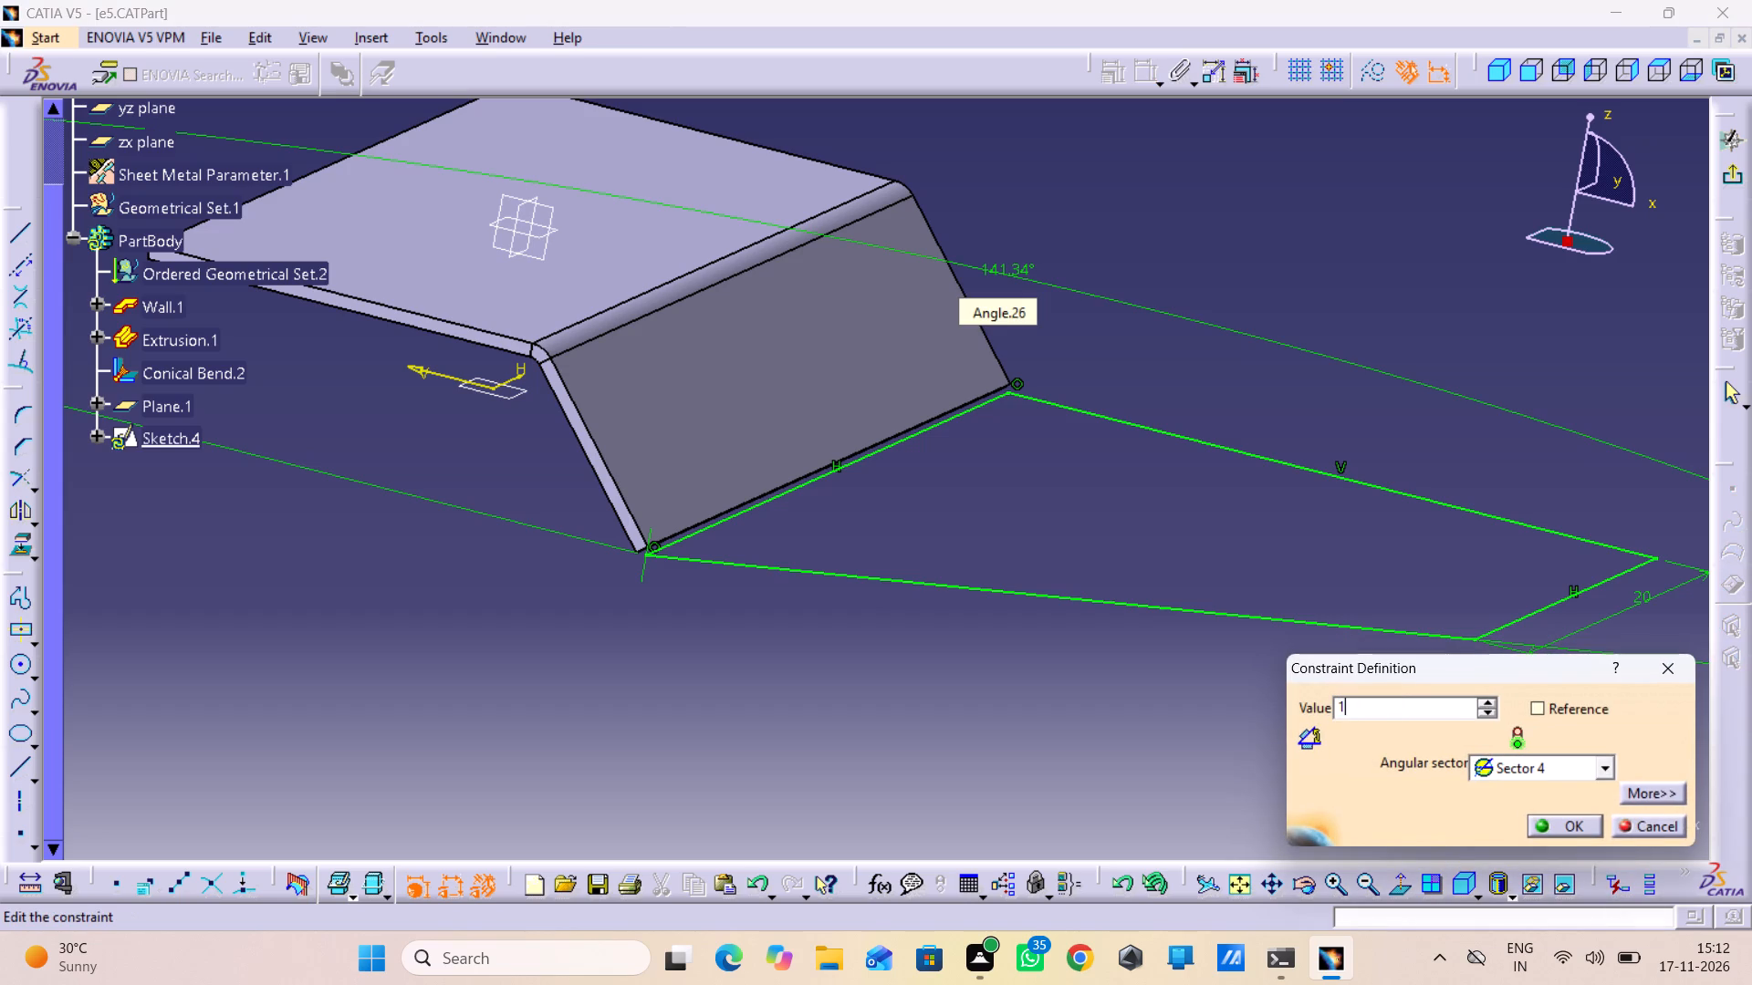
pyautogui.write('90')
pyautogui.press('Return')
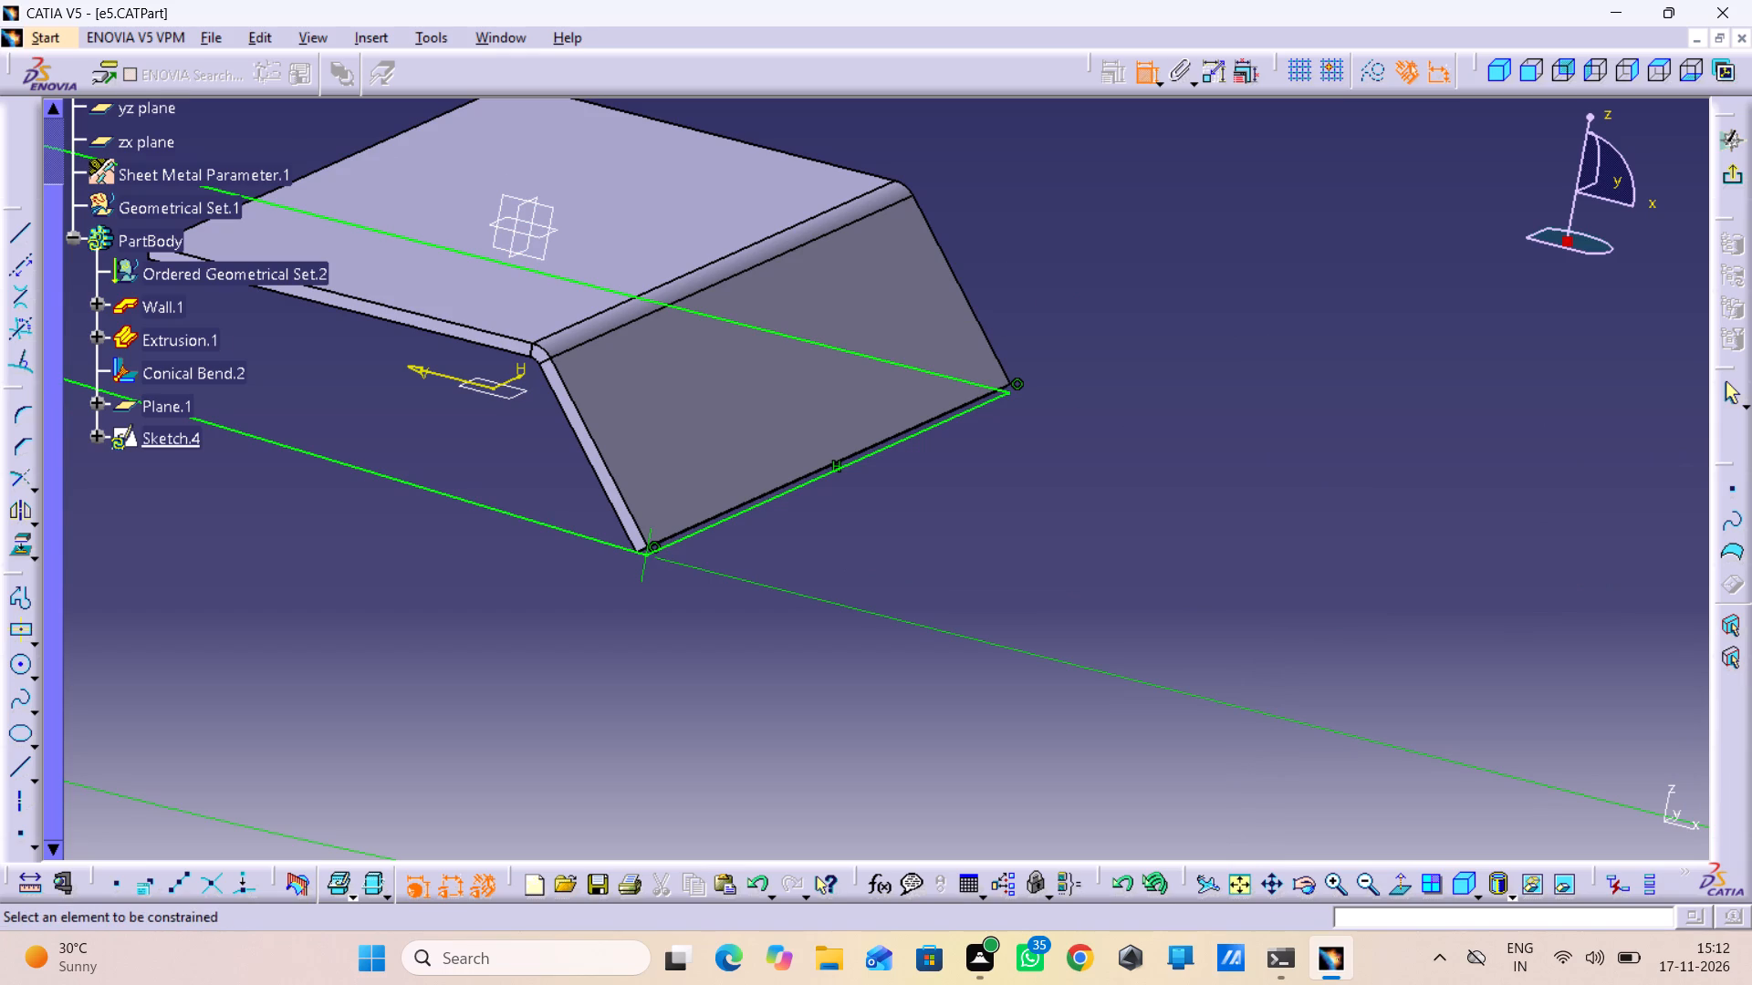
pyautogui.moveTo(773, 644); pyautogui.dragTo(853, 777, button='middle')
pyautogui.rightClick(773, 644)
pyautogui.moveTo(487, 549); pyautogui.dragTo(573, 682, button='middle')
pyautogui.rightClick(487, 549)
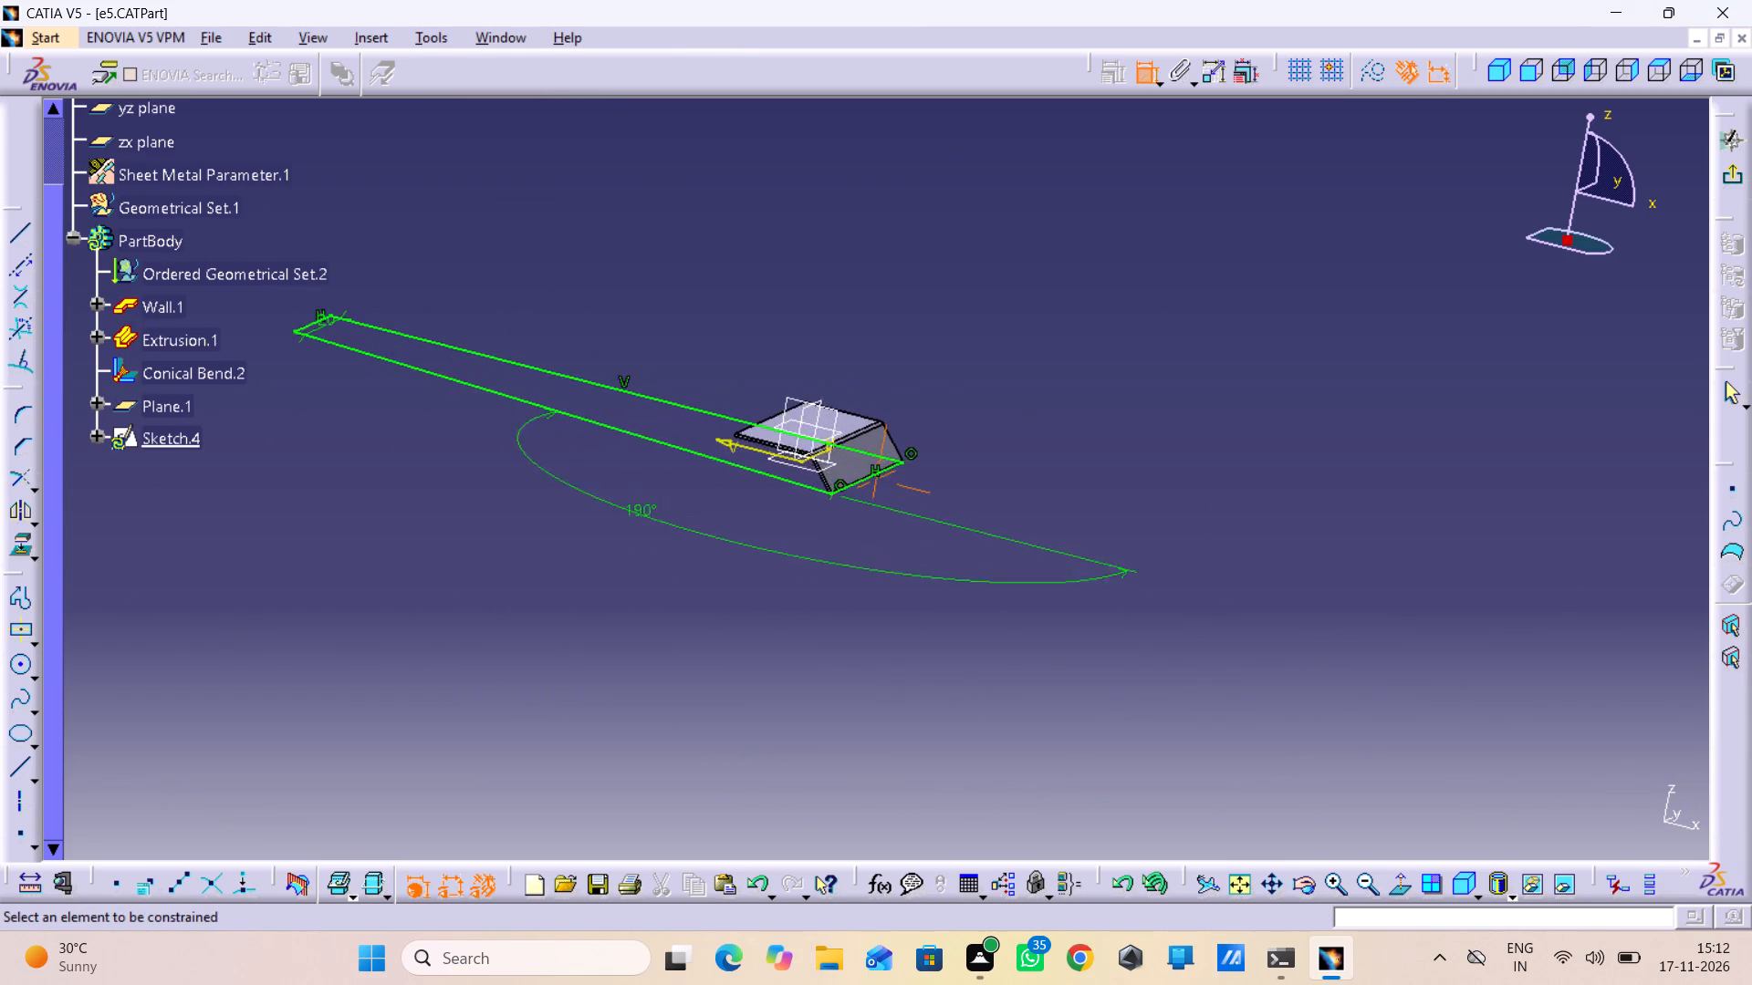
pyautogui.moveTo(573, 682); pyautogui.dragTo(559, 596, button='middle')
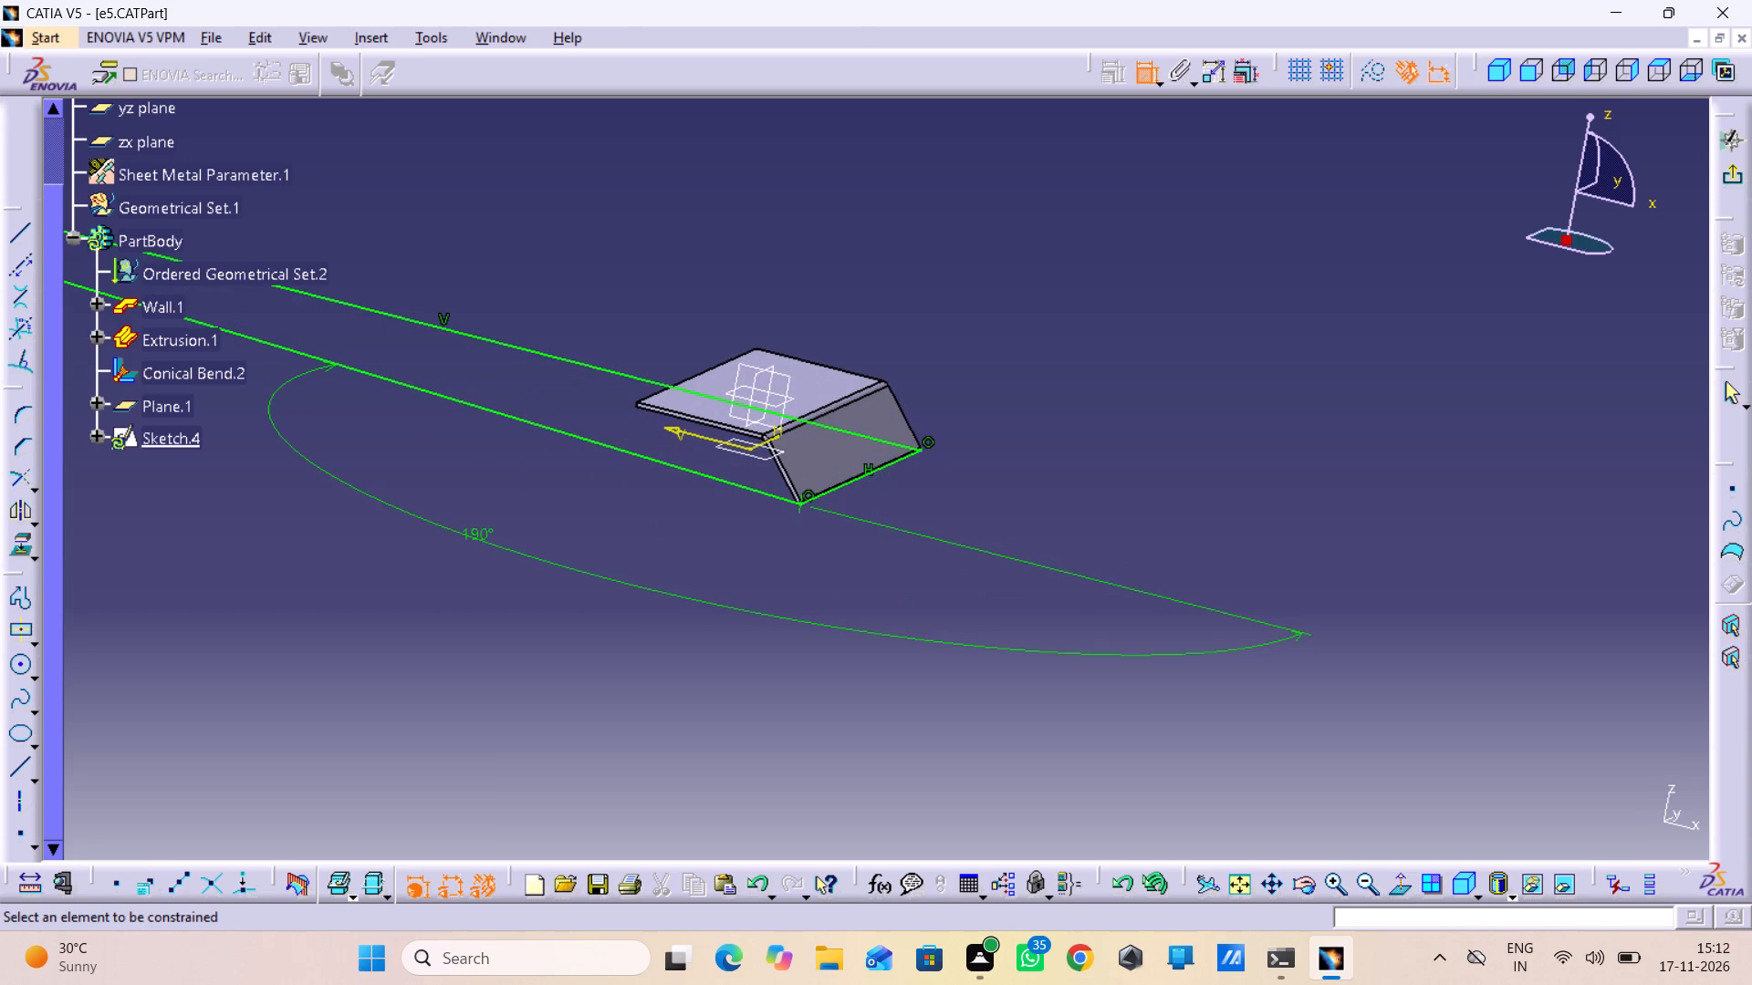
# Set the angle between the wall's side edge and the profile's slanted side to 130° and exit the sketch.
pyautogui.doubleClick(474, 542)
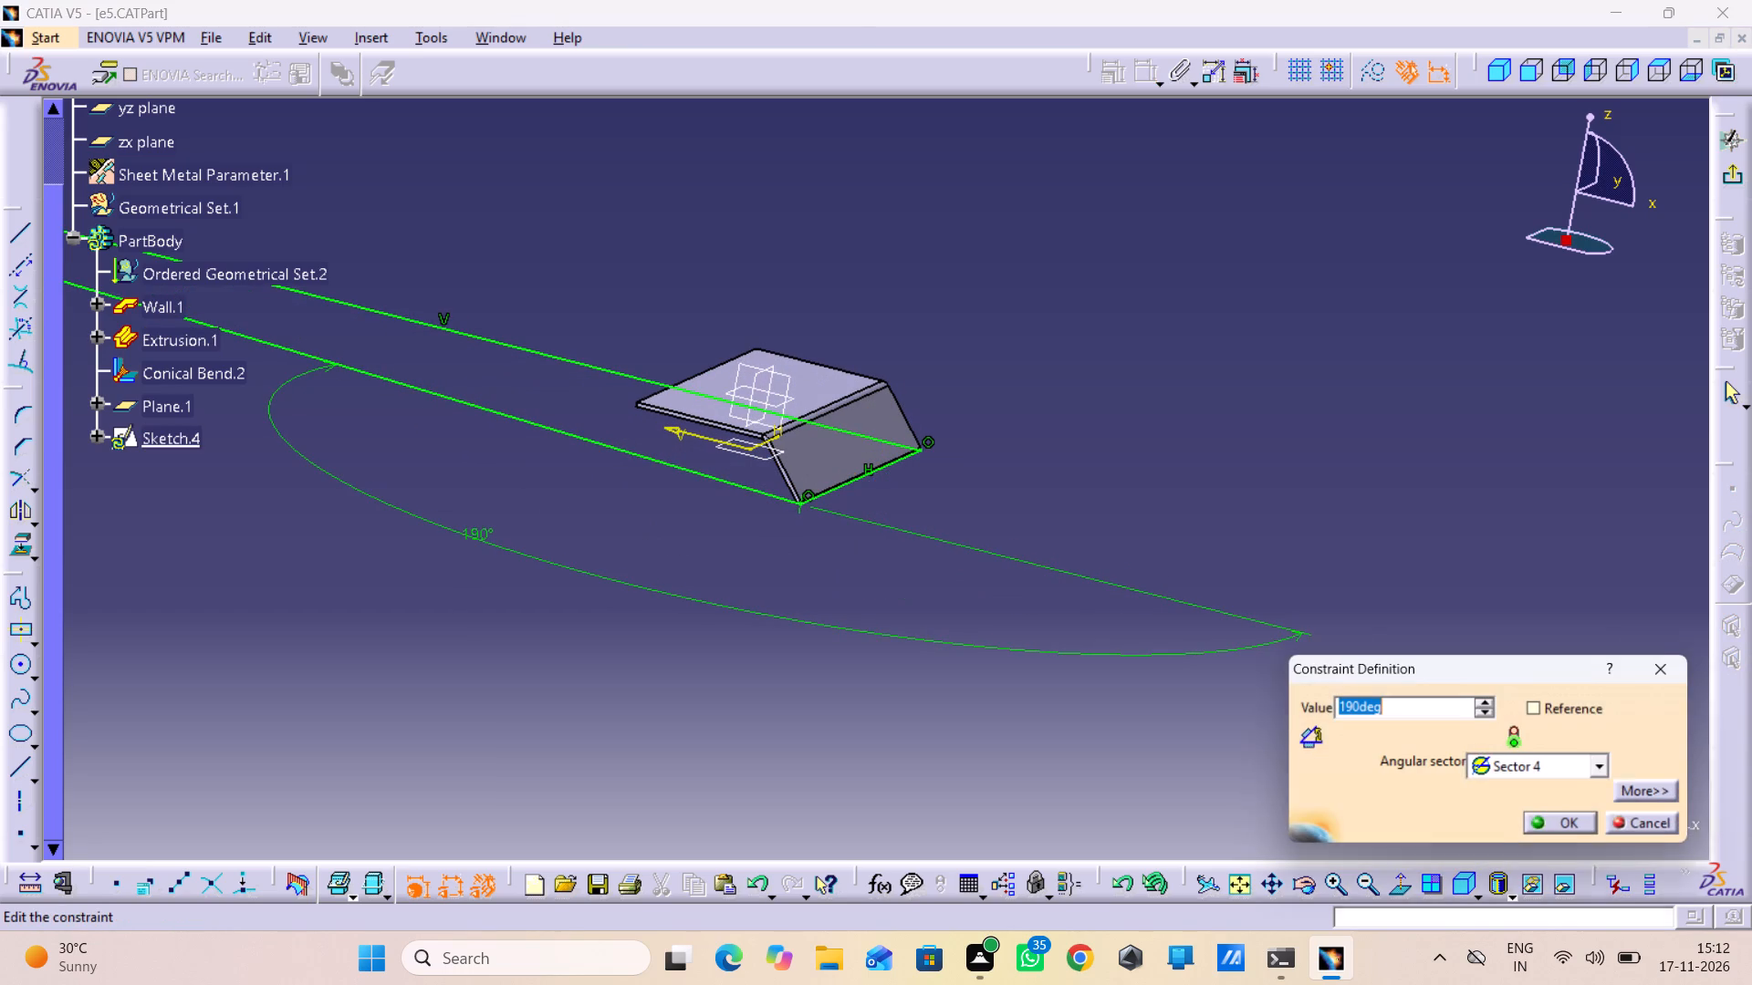
pyautogui.press('1')
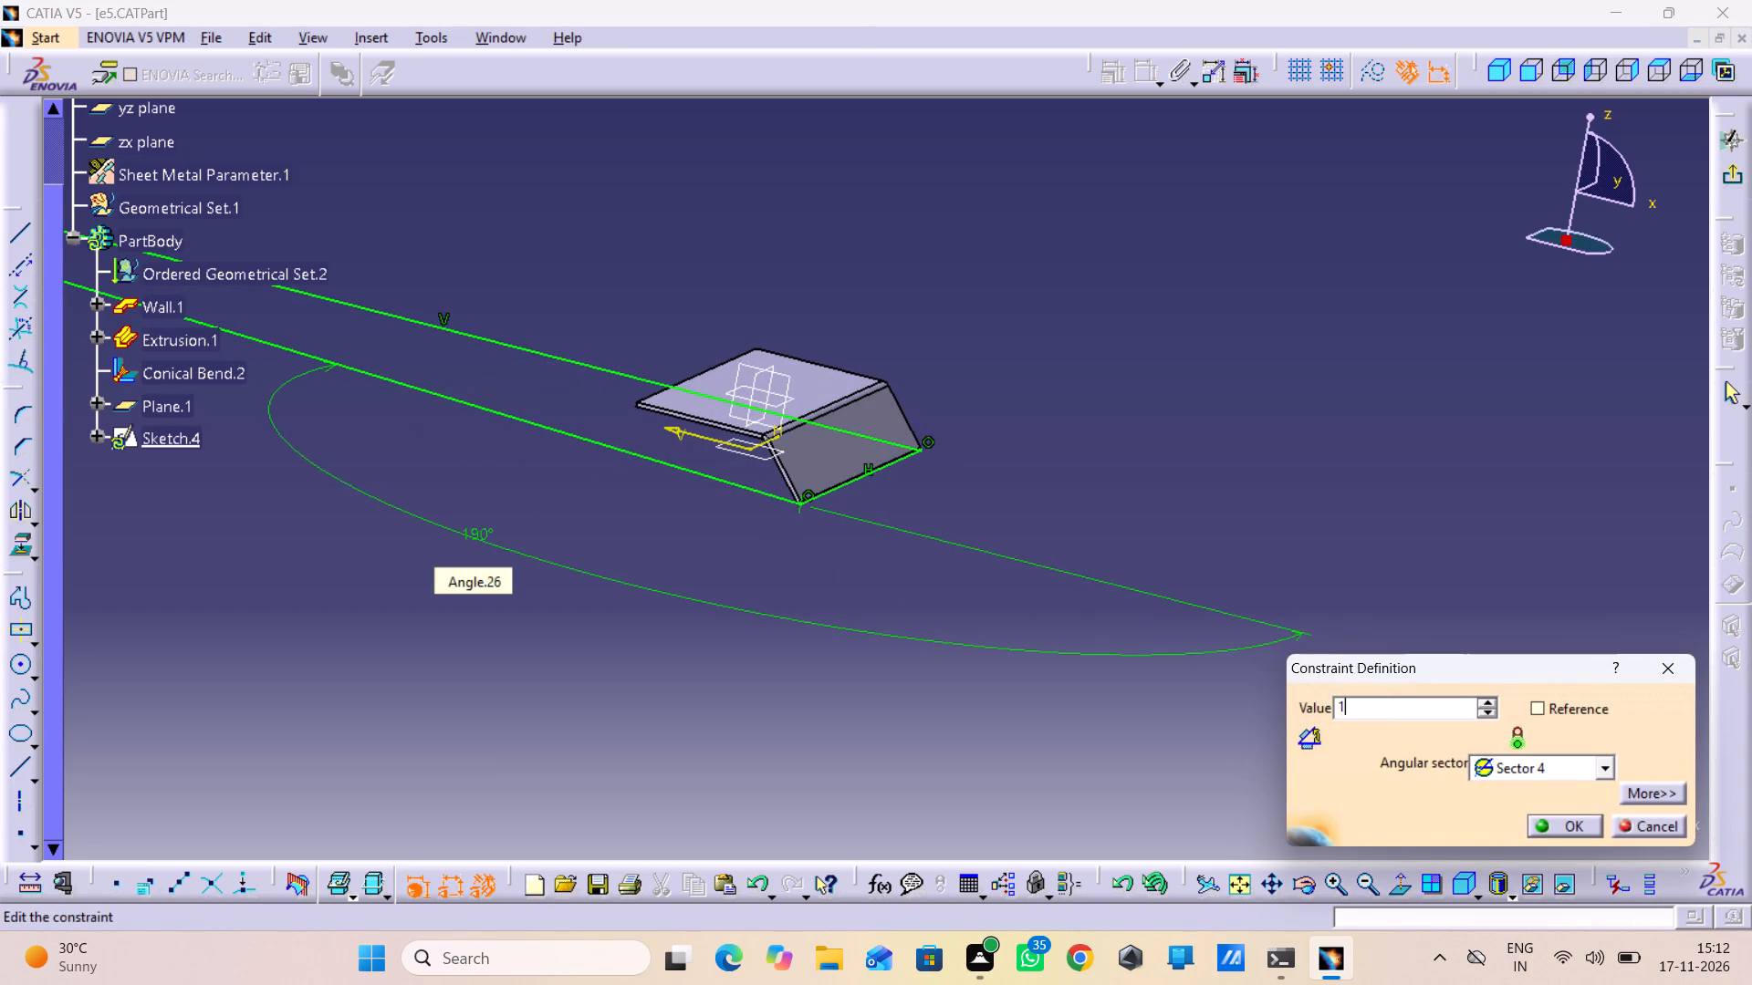
pyautogui.write('30')
pyautogui.press('Return')
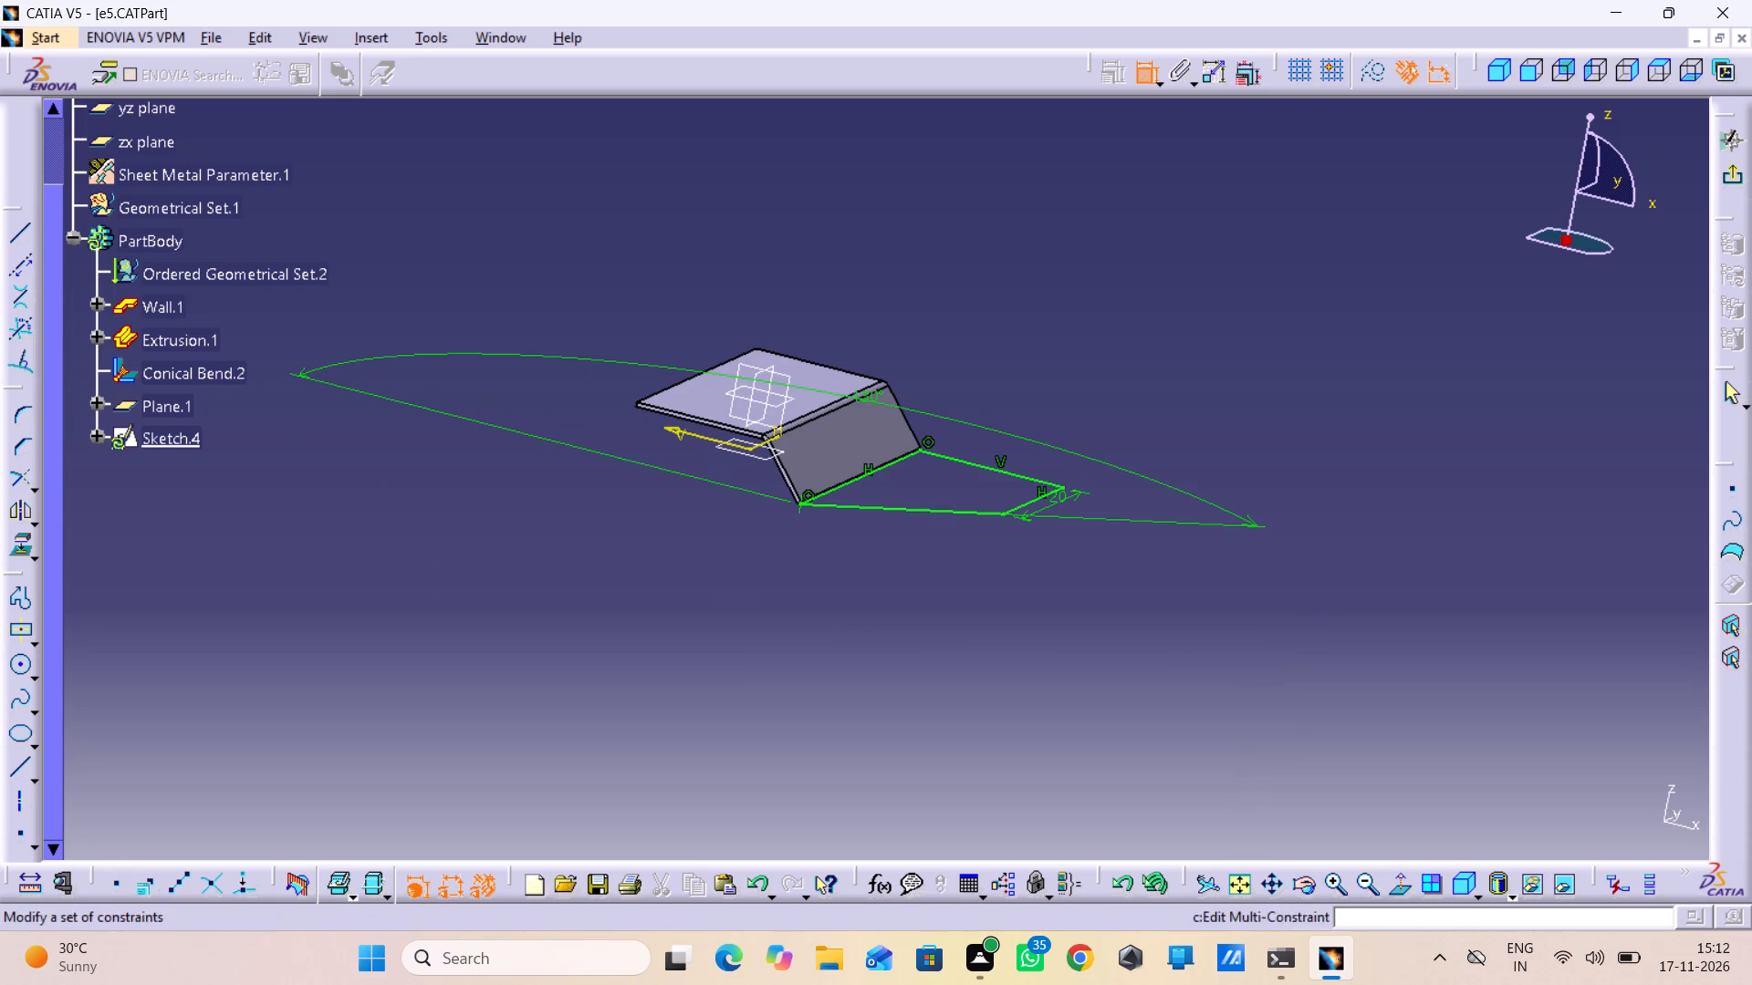
pyautogui.click(1751, 192)
pyautogui.click(1739, 181)
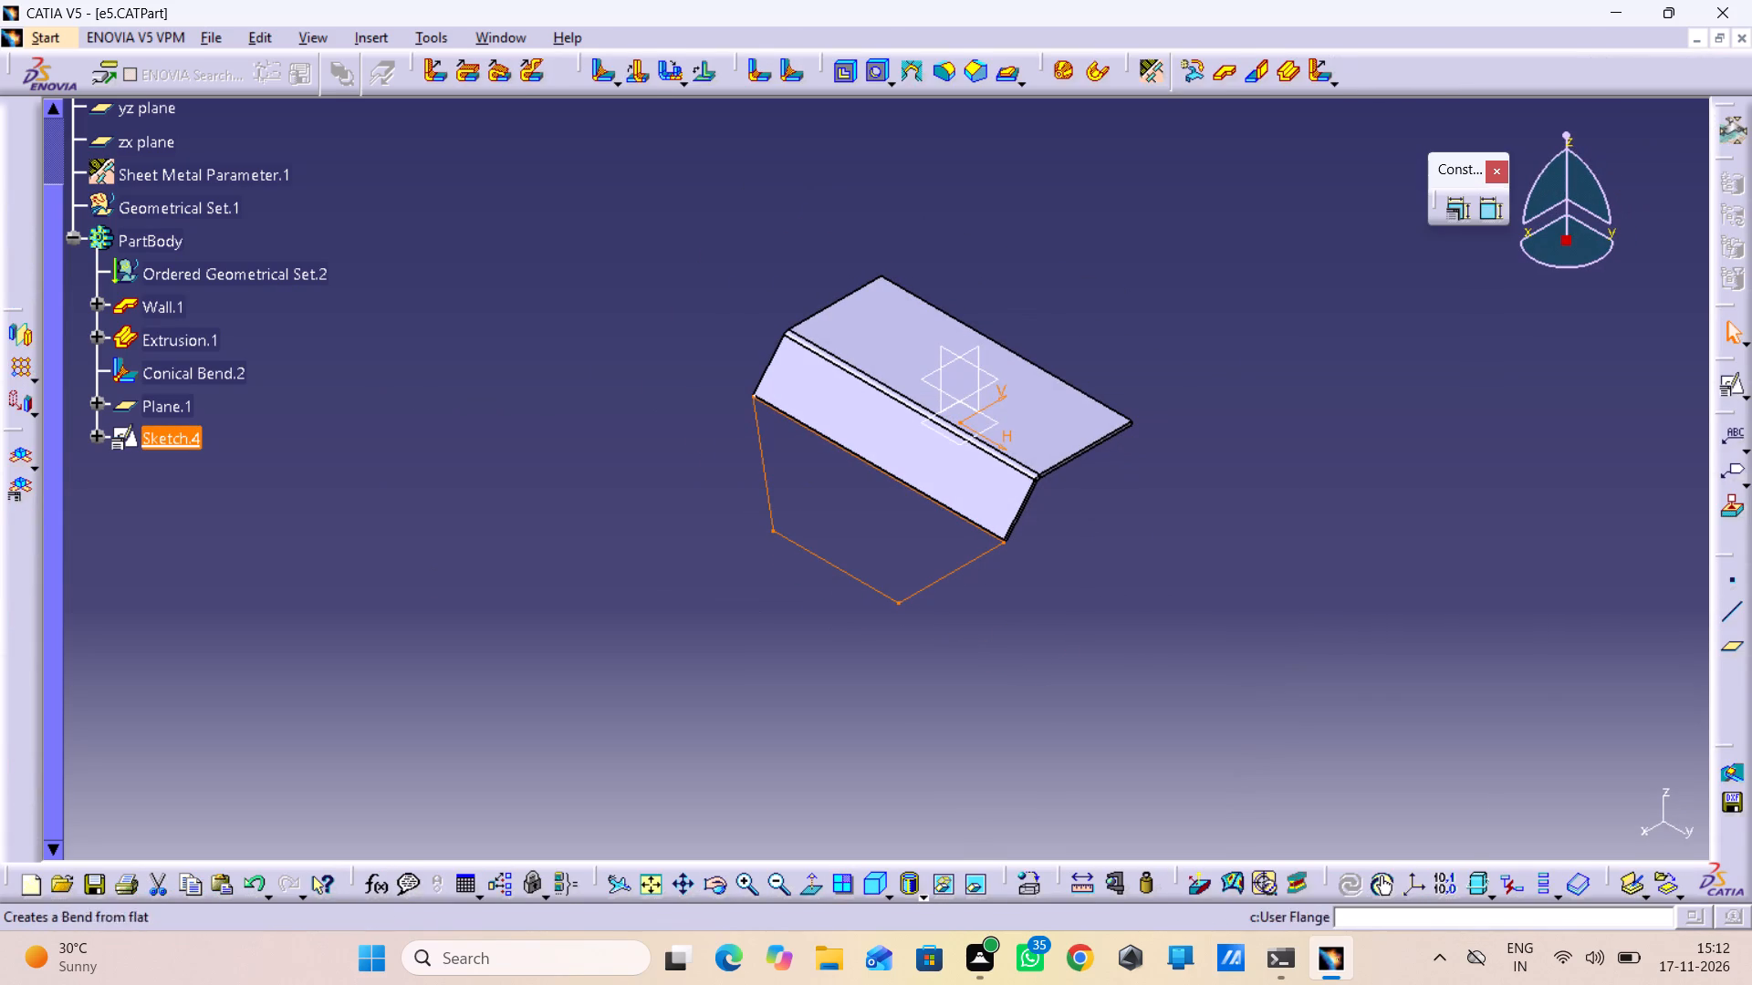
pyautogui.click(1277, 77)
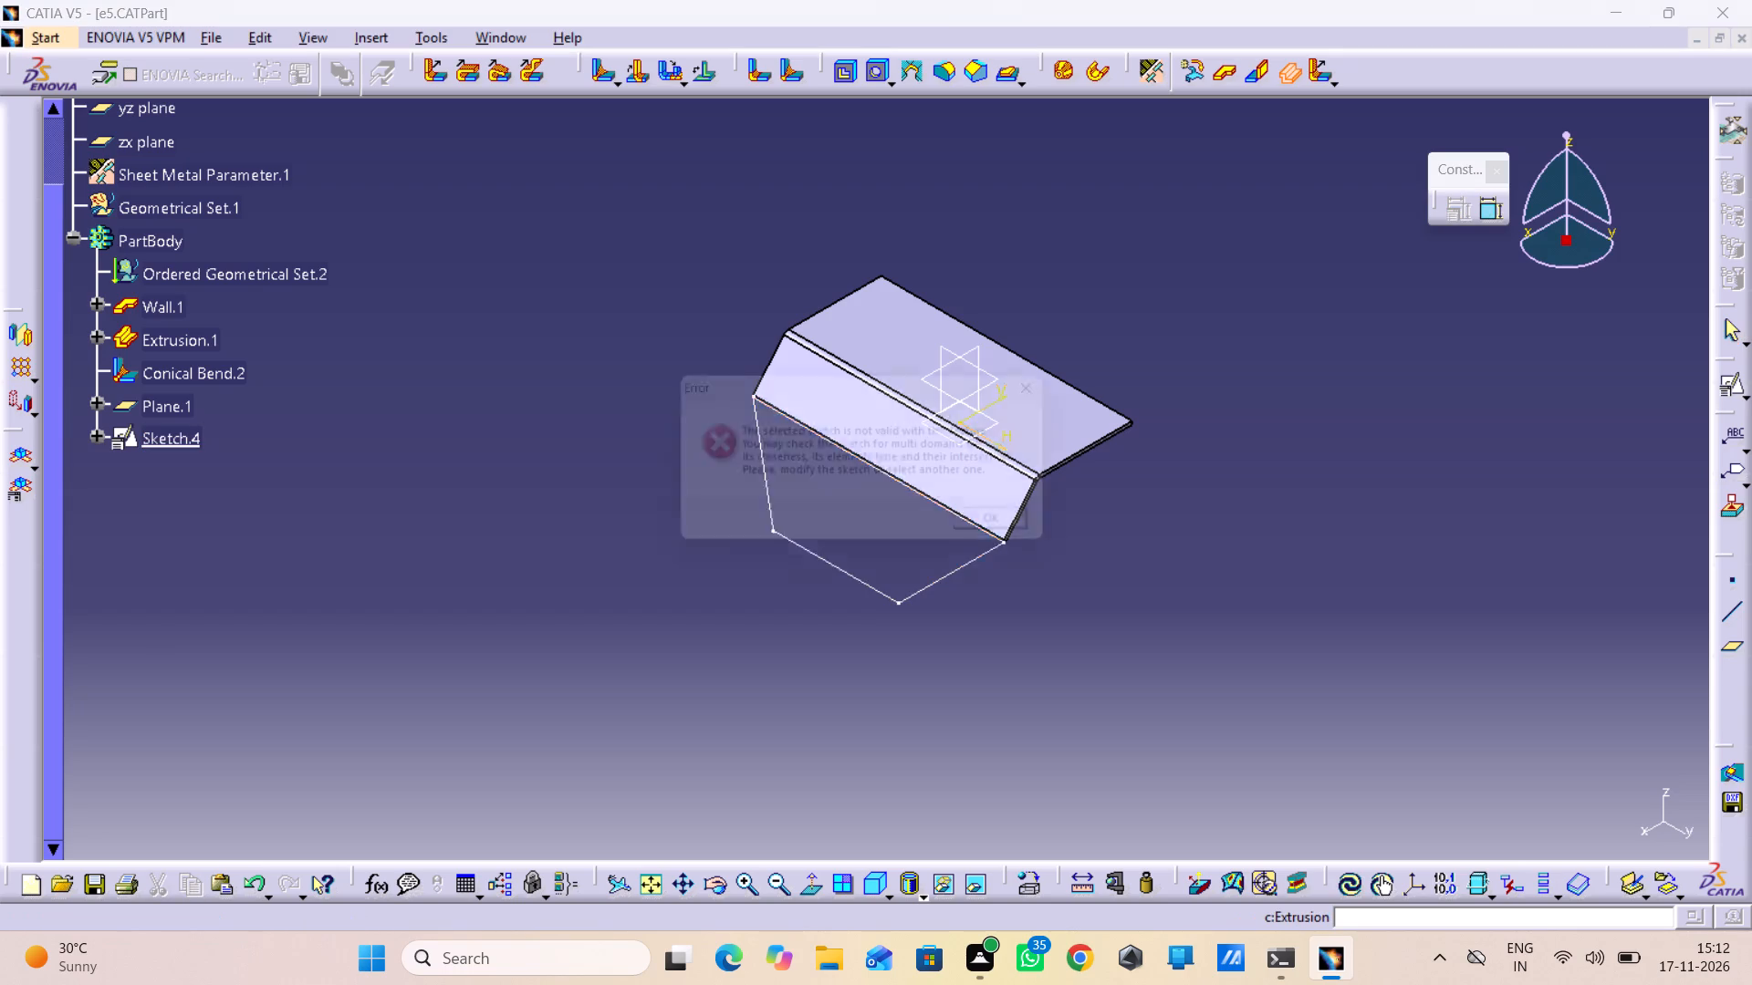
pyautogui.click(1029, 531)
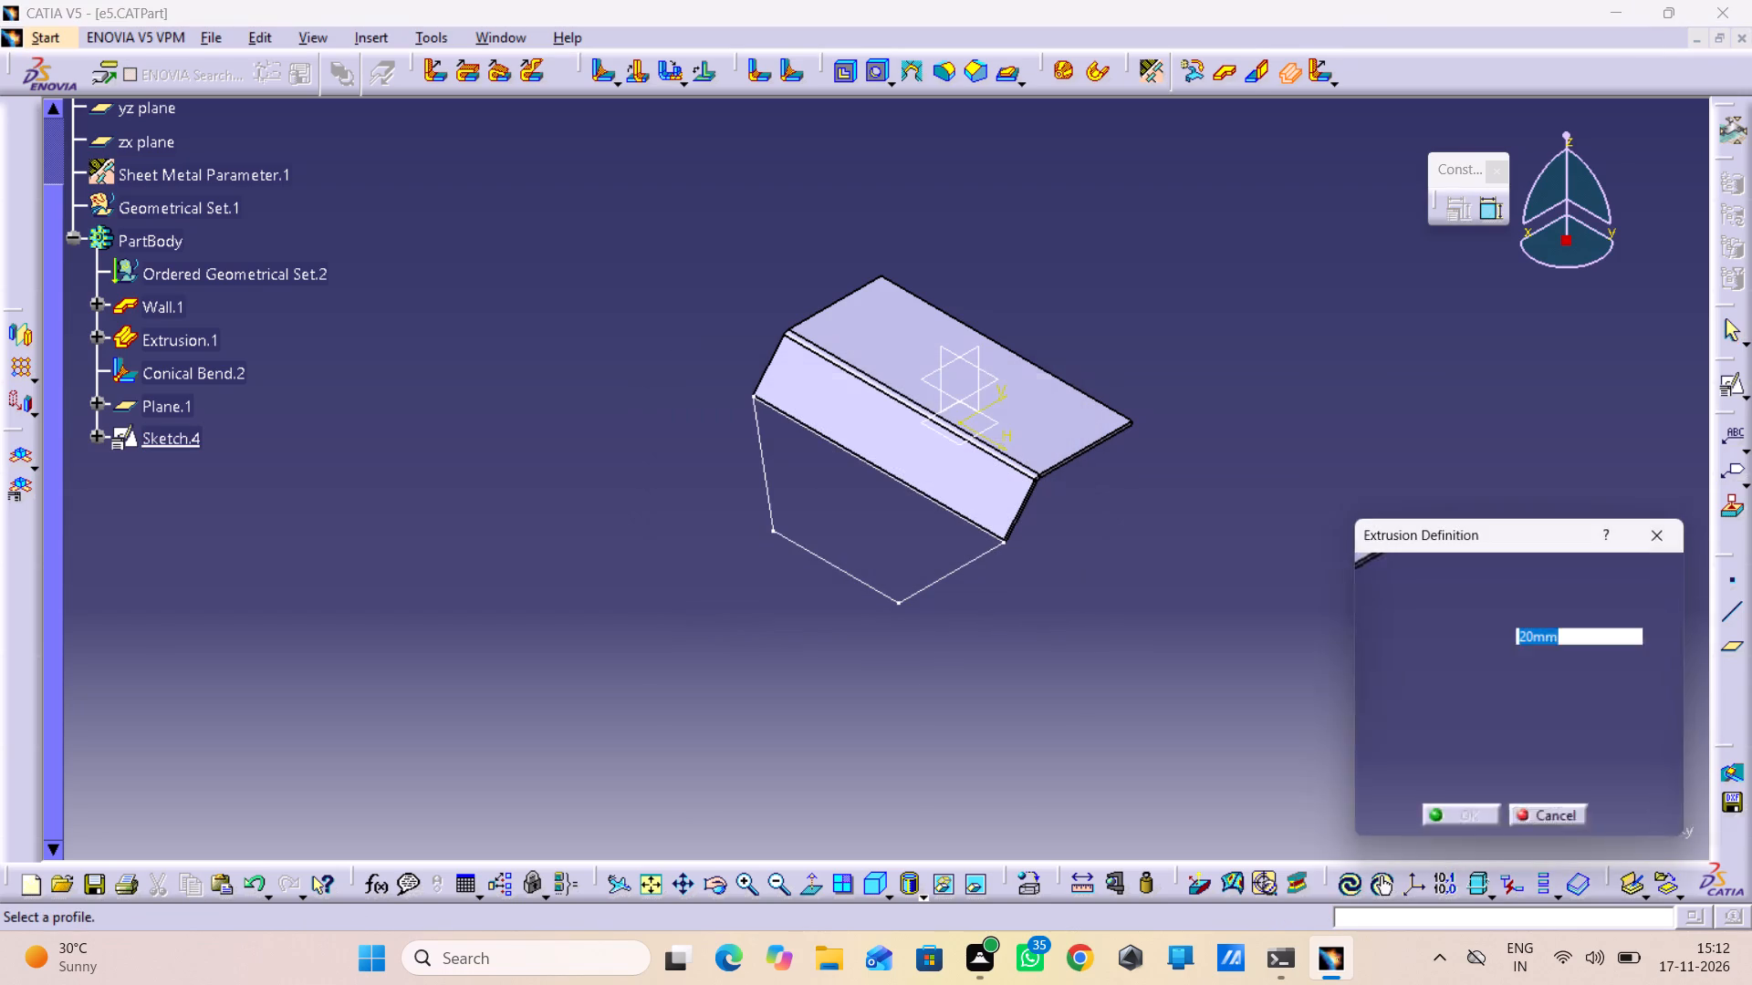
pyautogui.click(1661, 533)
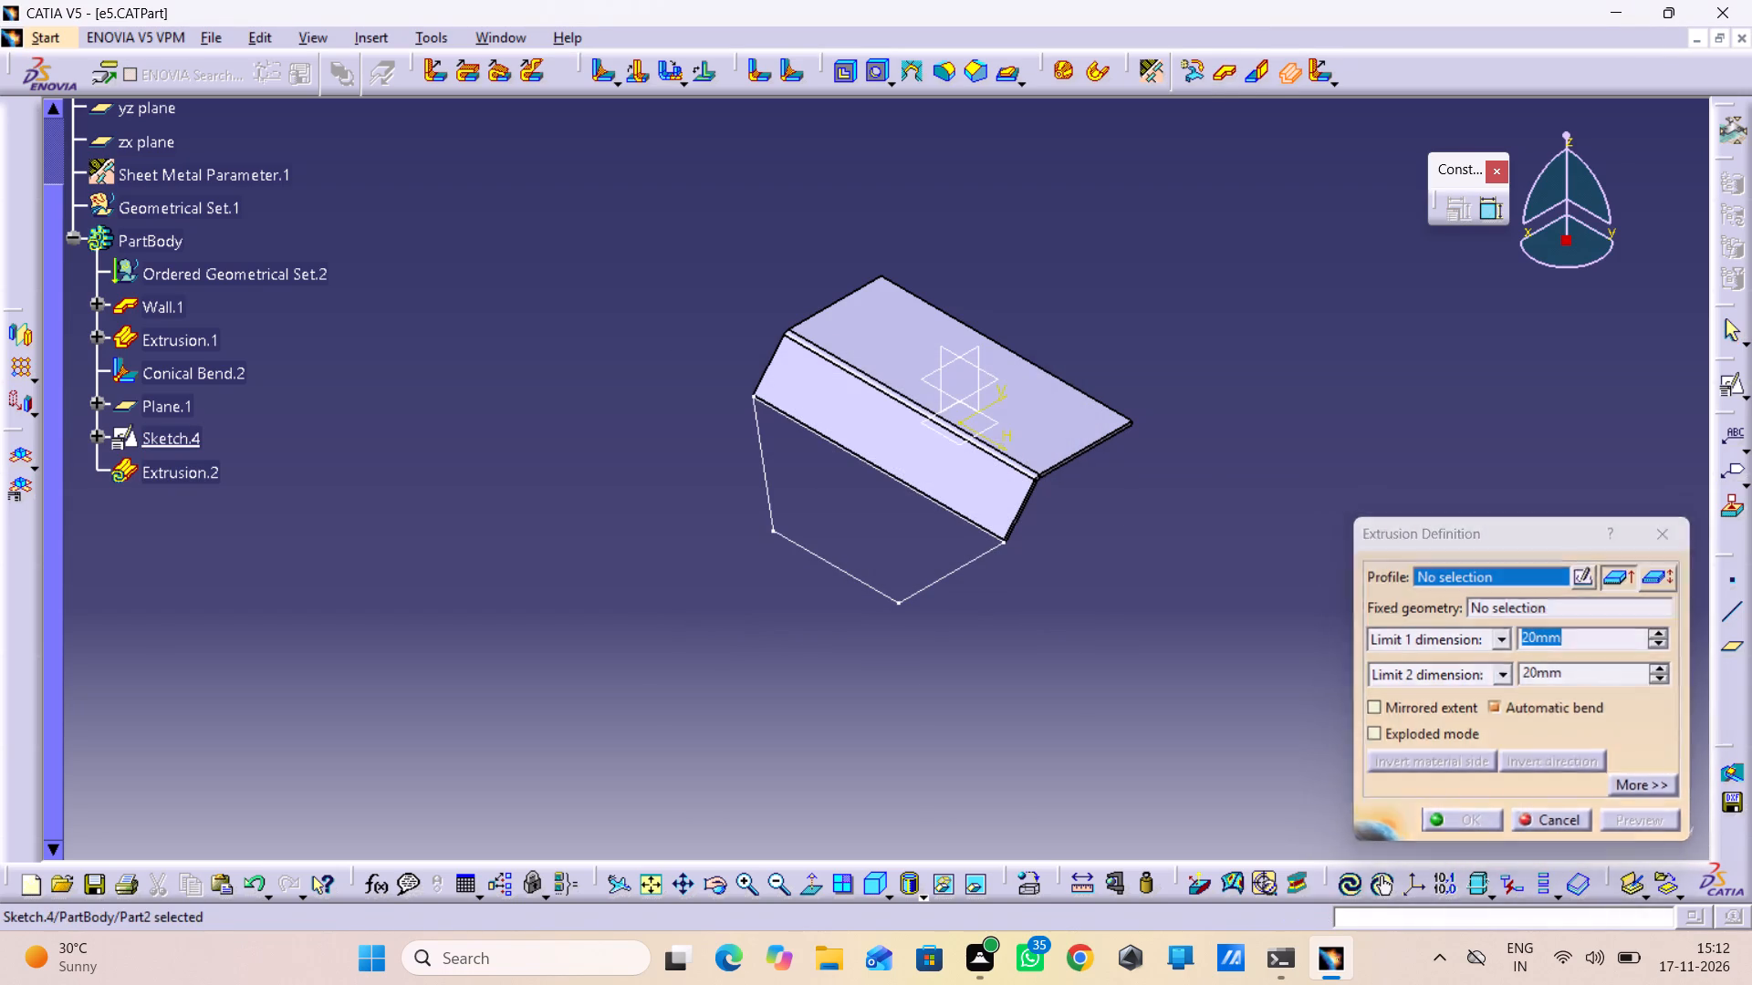
# Create a wall from the Sketch.4 profile at the bent wall's free edge, with no tangent support.
pyautogui.click(1224, 82)
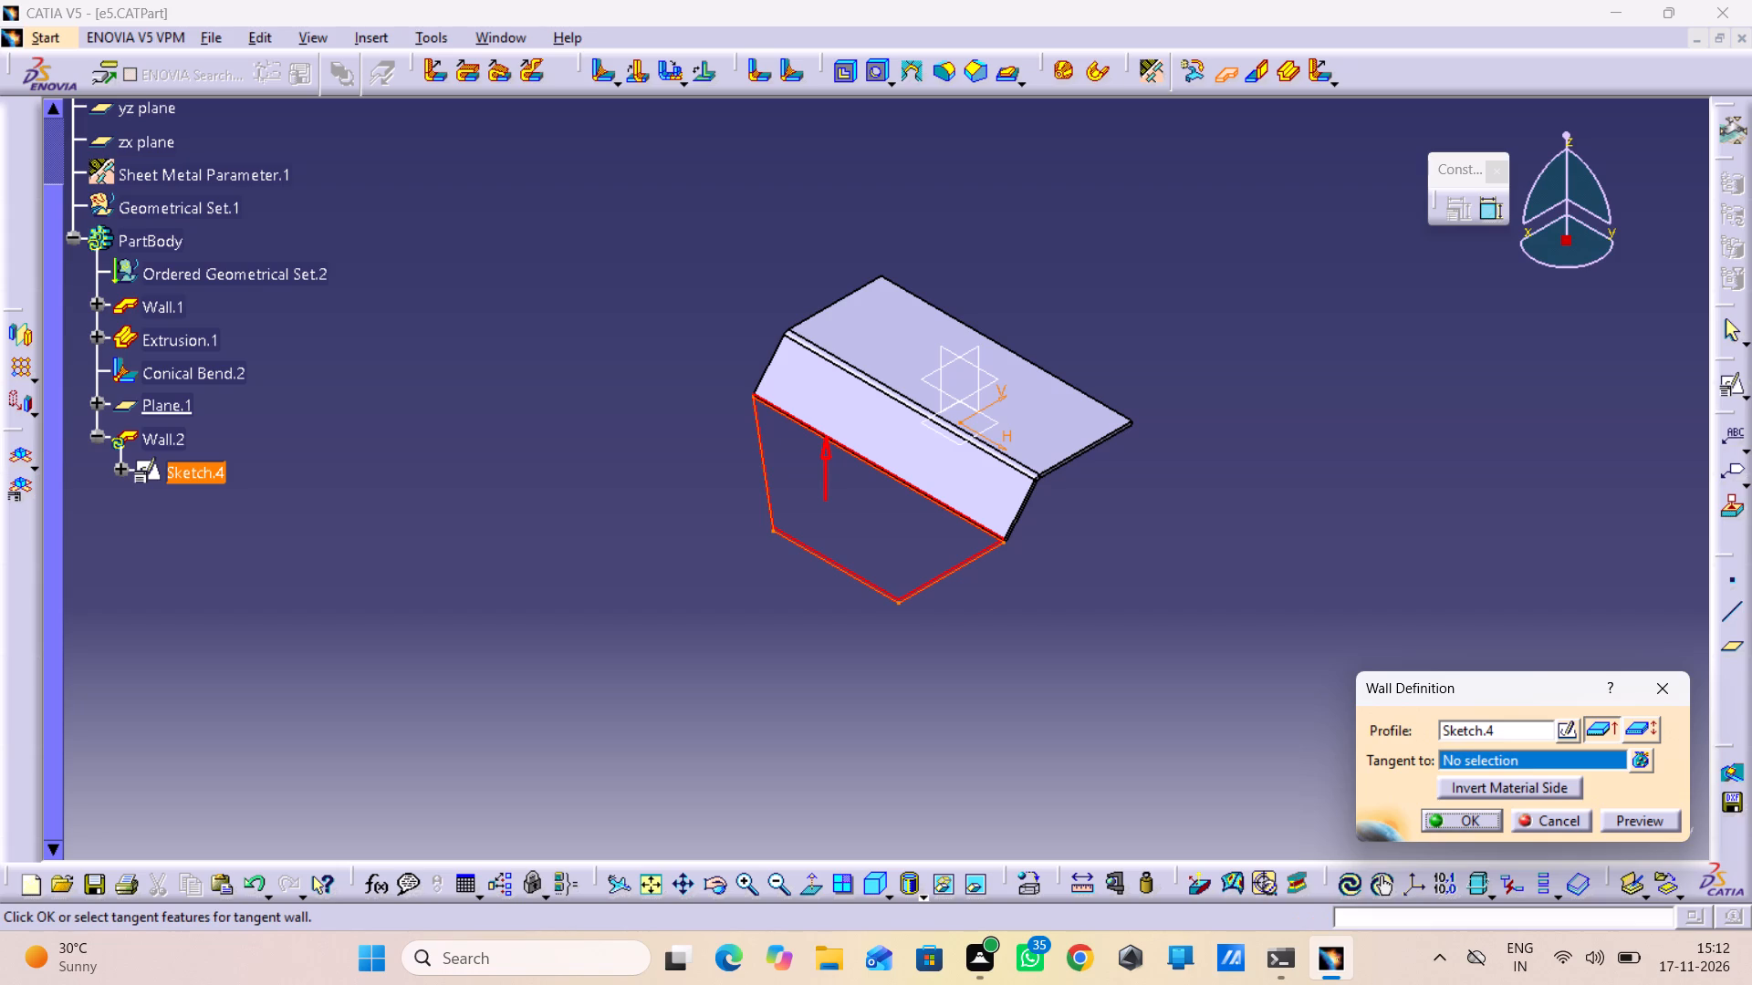
pyautogui.moveTo(595, 543); pyautogui.dragTo(628, 561, button='middle')
pyautogui.moveTo(595, 543); pyautogui.dragTo(628, 561, button='right')
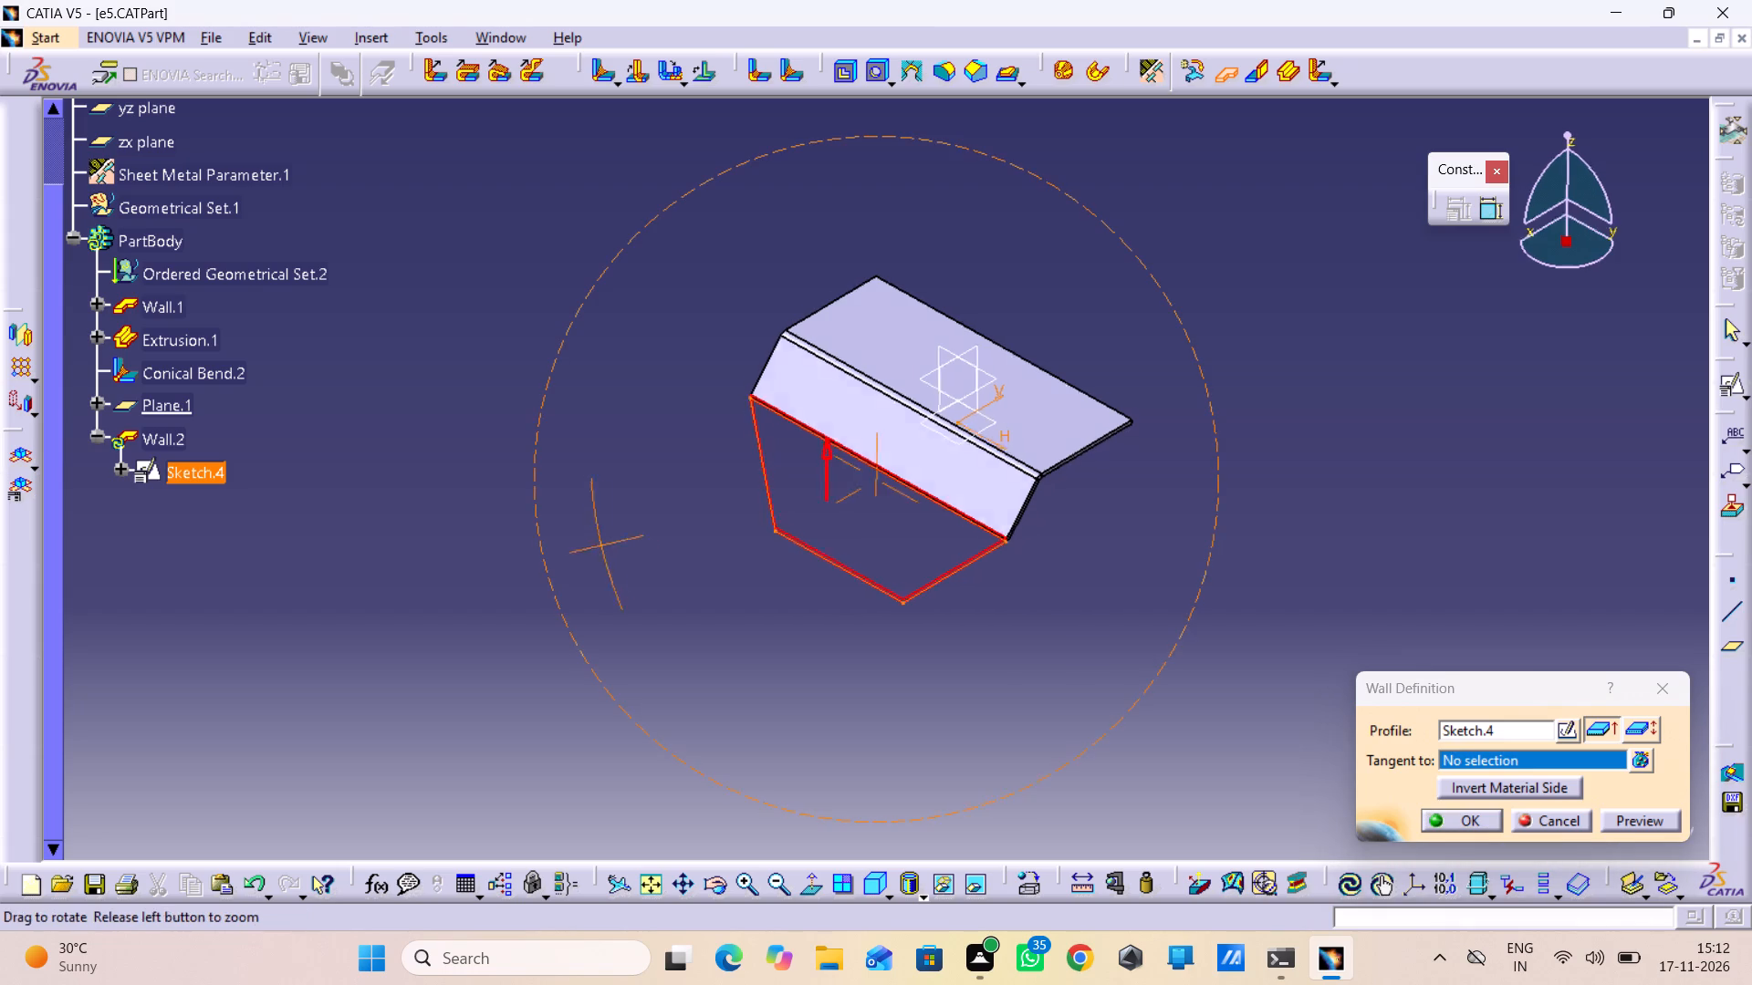
pyautogui.moveTo(628, 561); pyautogui.dragTo(1072, 612, button='middle')
pyautogui.moveTo(628, 561); pyautogui.dragTo(1072, 612, button='right')
pyautogui.moveTo(785, 623); pyautogui.dragTo(698, 276, button='middle')
pyautogui.rightClick(783, 621)
pyautogui.moveTo(441, 514); pyautogui.dragTo(913, 410, button='middle')
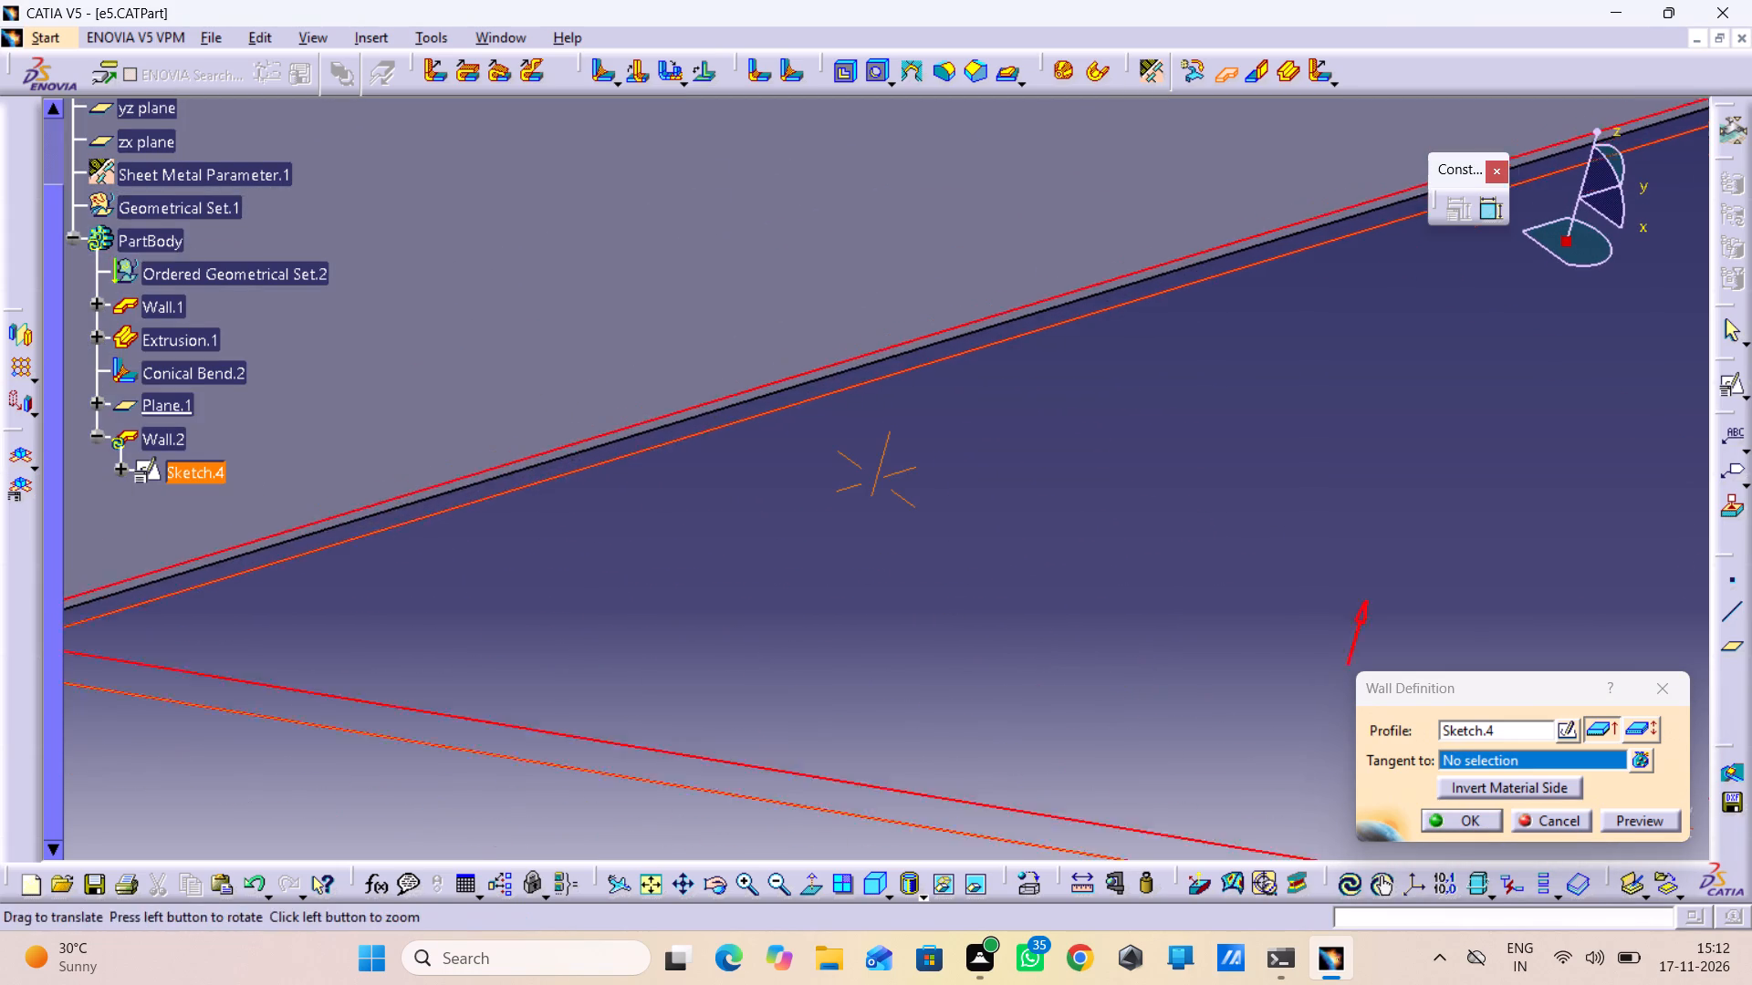
pyautogui.moveTo(913, 410); pyautogui.dragTo(996, 391, button='middle')
pyautogui.moveTo(513, 510); pyautogui.dragTo(673, 461, button='middle')
pyautogui.moveTo(1007, 713); pyautogui.dragTo(906, 478, button='middle')
pyautogui.moveTo(906, 478); pyautogui.dragTo(916, 533, button='middle')
pyautogui.rightClick(906, 478)
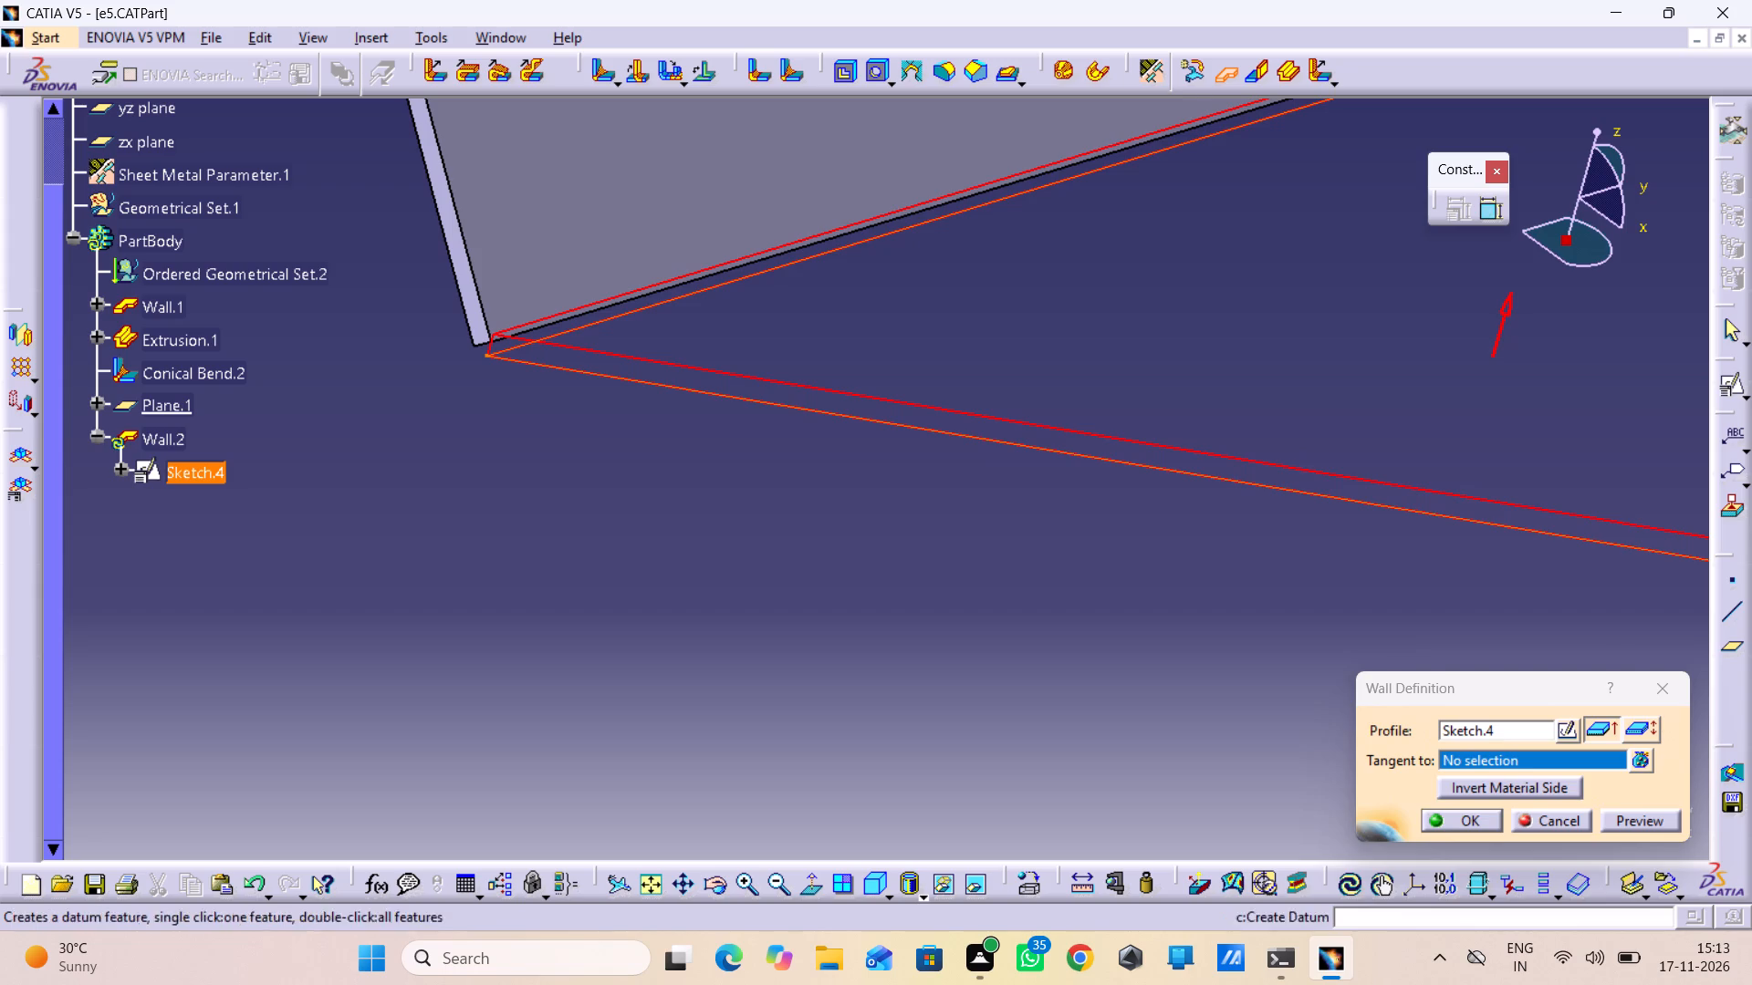
pyautogui.click(1476, 813)
pyautogui.click(663, 482)
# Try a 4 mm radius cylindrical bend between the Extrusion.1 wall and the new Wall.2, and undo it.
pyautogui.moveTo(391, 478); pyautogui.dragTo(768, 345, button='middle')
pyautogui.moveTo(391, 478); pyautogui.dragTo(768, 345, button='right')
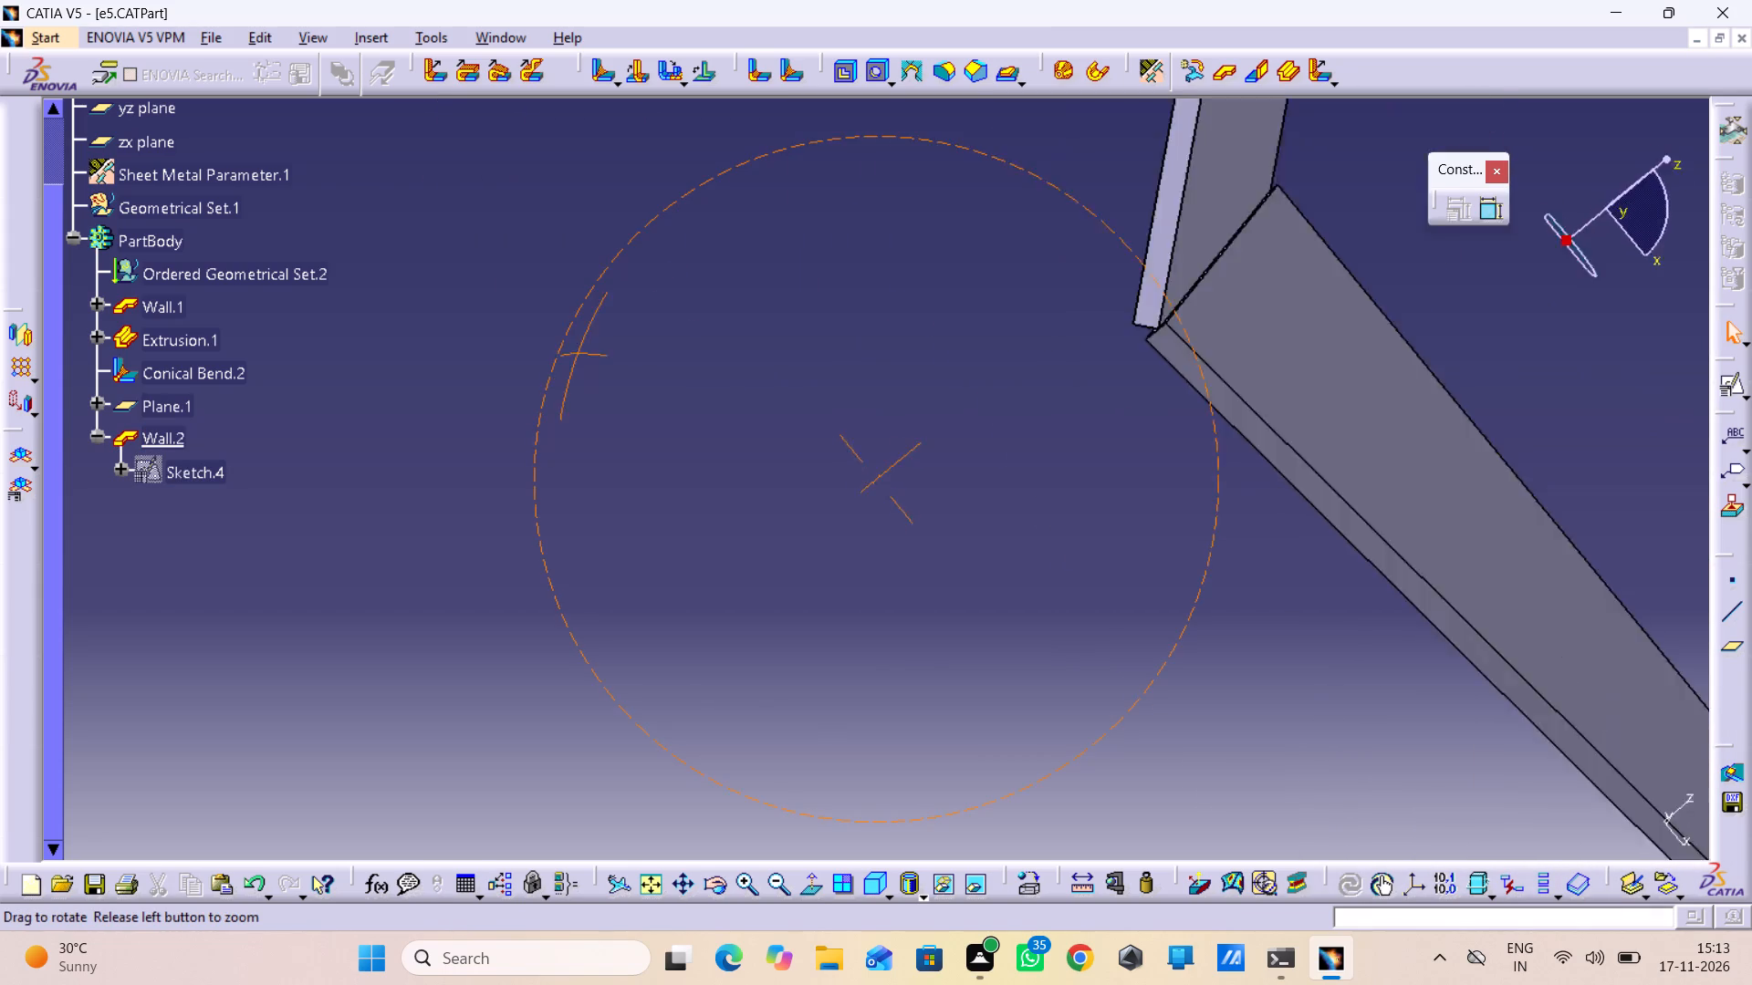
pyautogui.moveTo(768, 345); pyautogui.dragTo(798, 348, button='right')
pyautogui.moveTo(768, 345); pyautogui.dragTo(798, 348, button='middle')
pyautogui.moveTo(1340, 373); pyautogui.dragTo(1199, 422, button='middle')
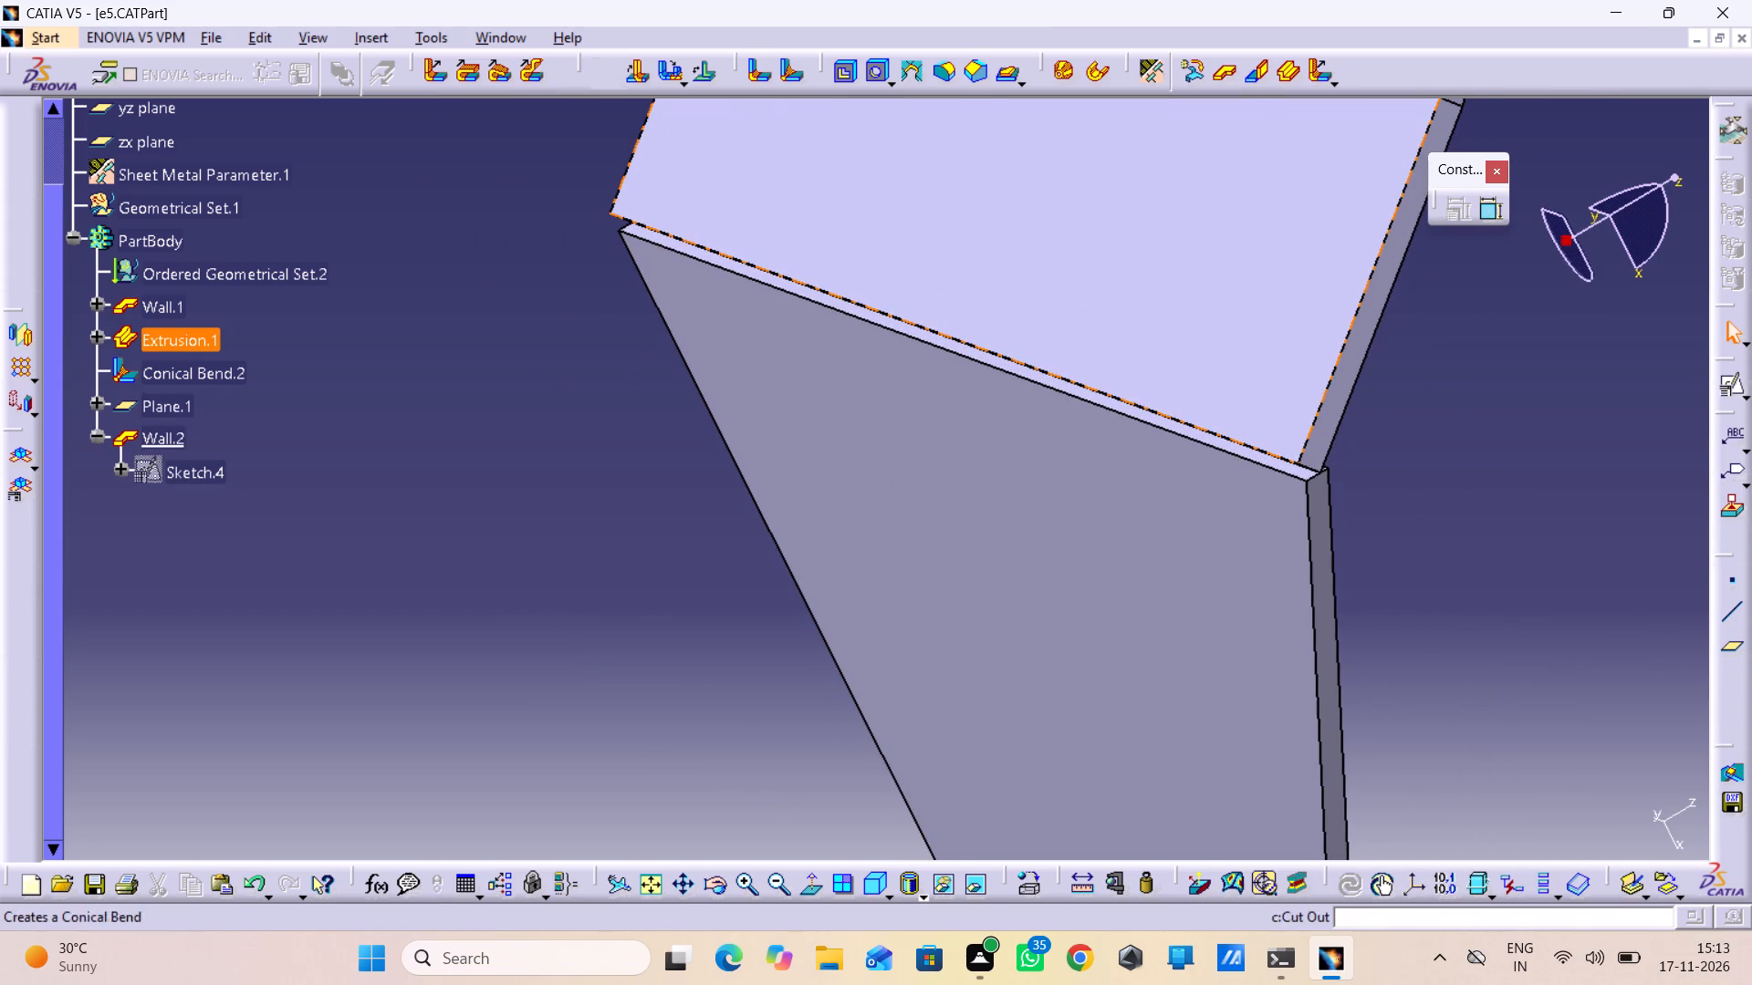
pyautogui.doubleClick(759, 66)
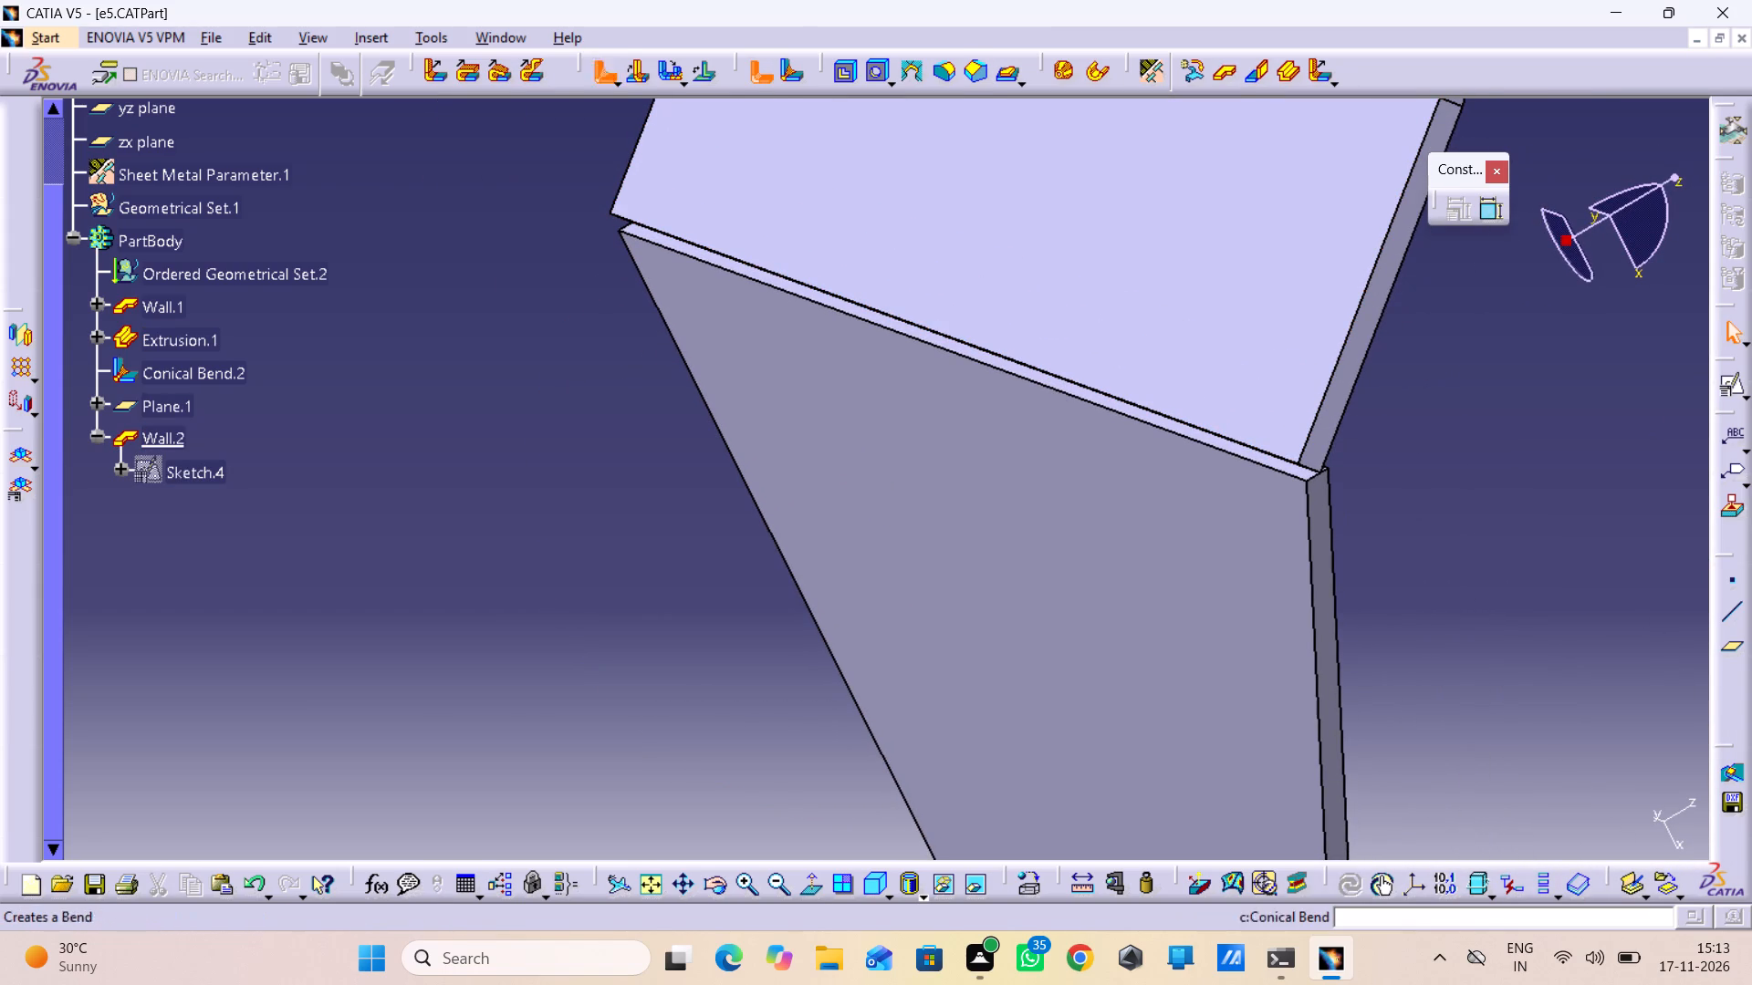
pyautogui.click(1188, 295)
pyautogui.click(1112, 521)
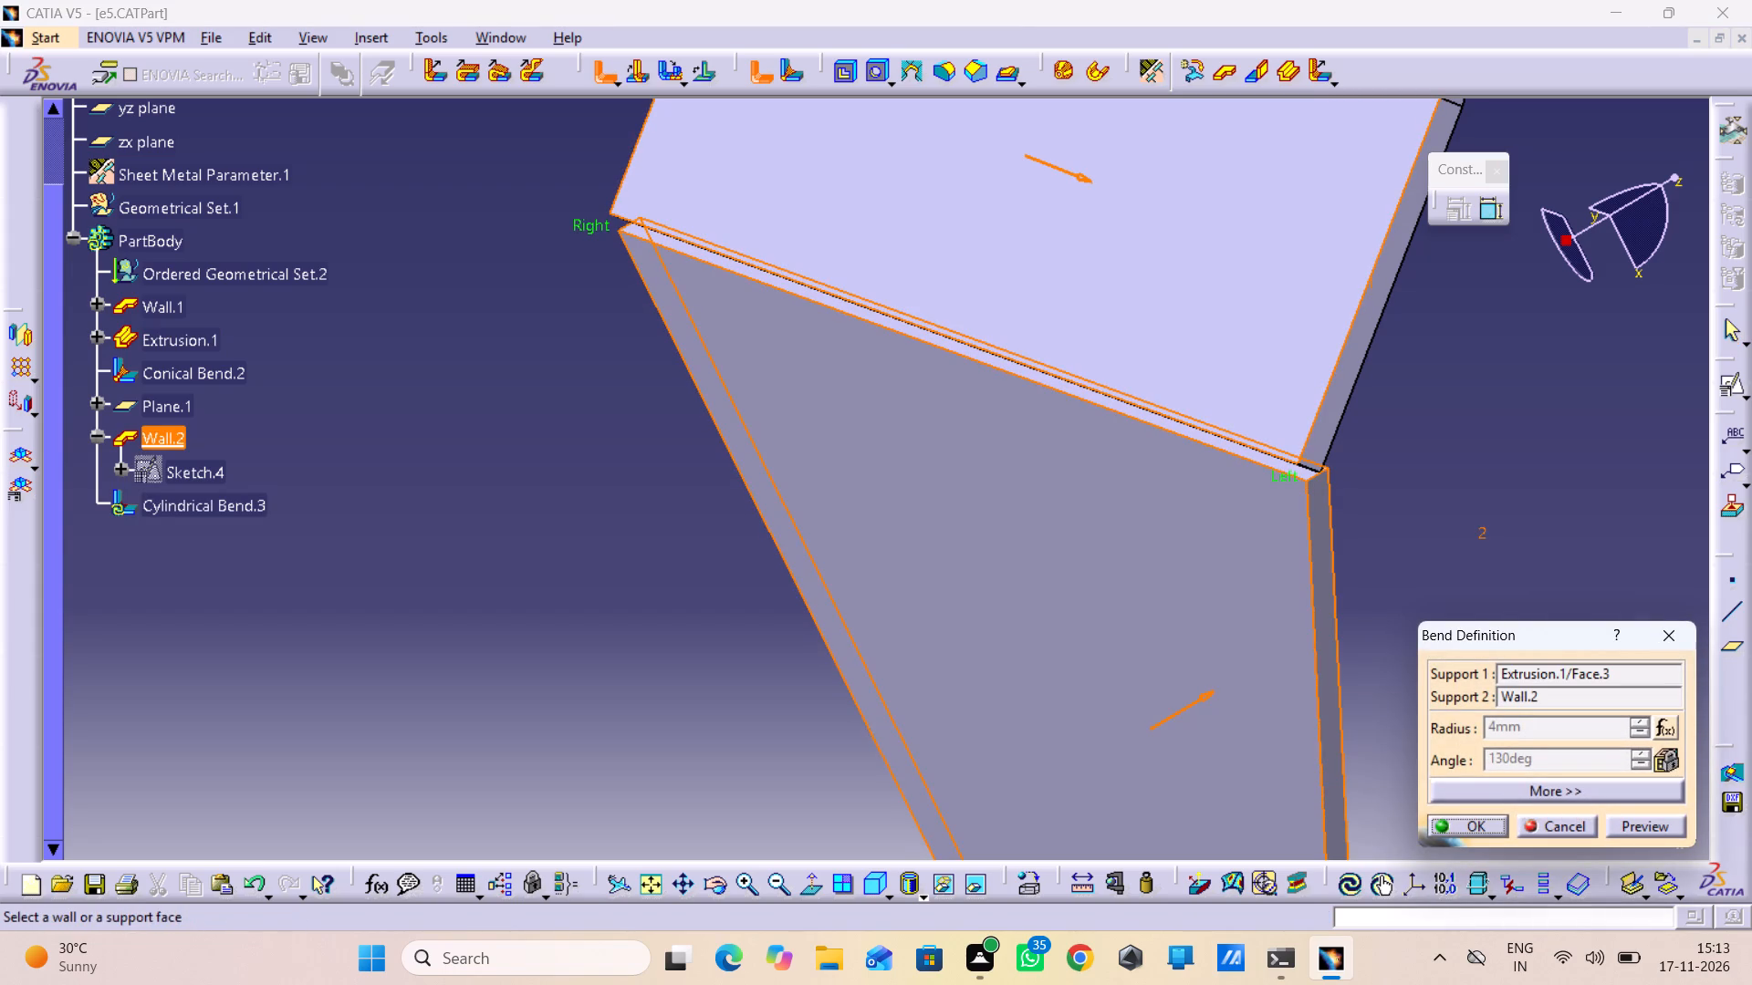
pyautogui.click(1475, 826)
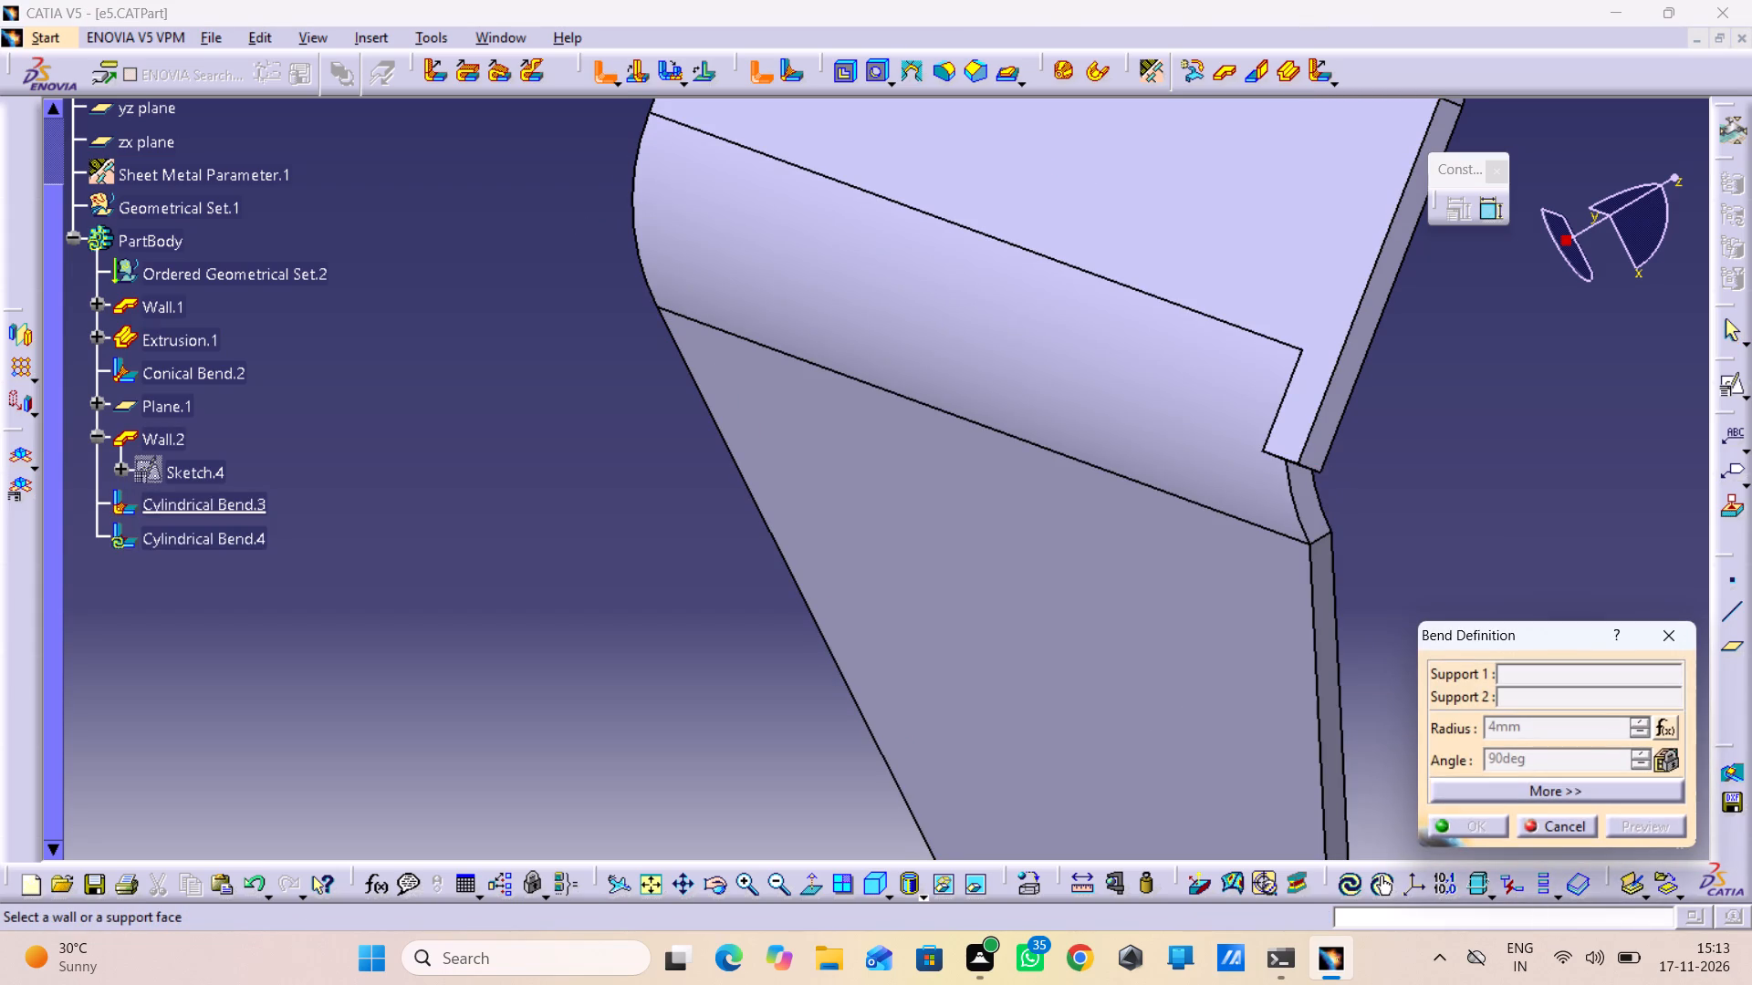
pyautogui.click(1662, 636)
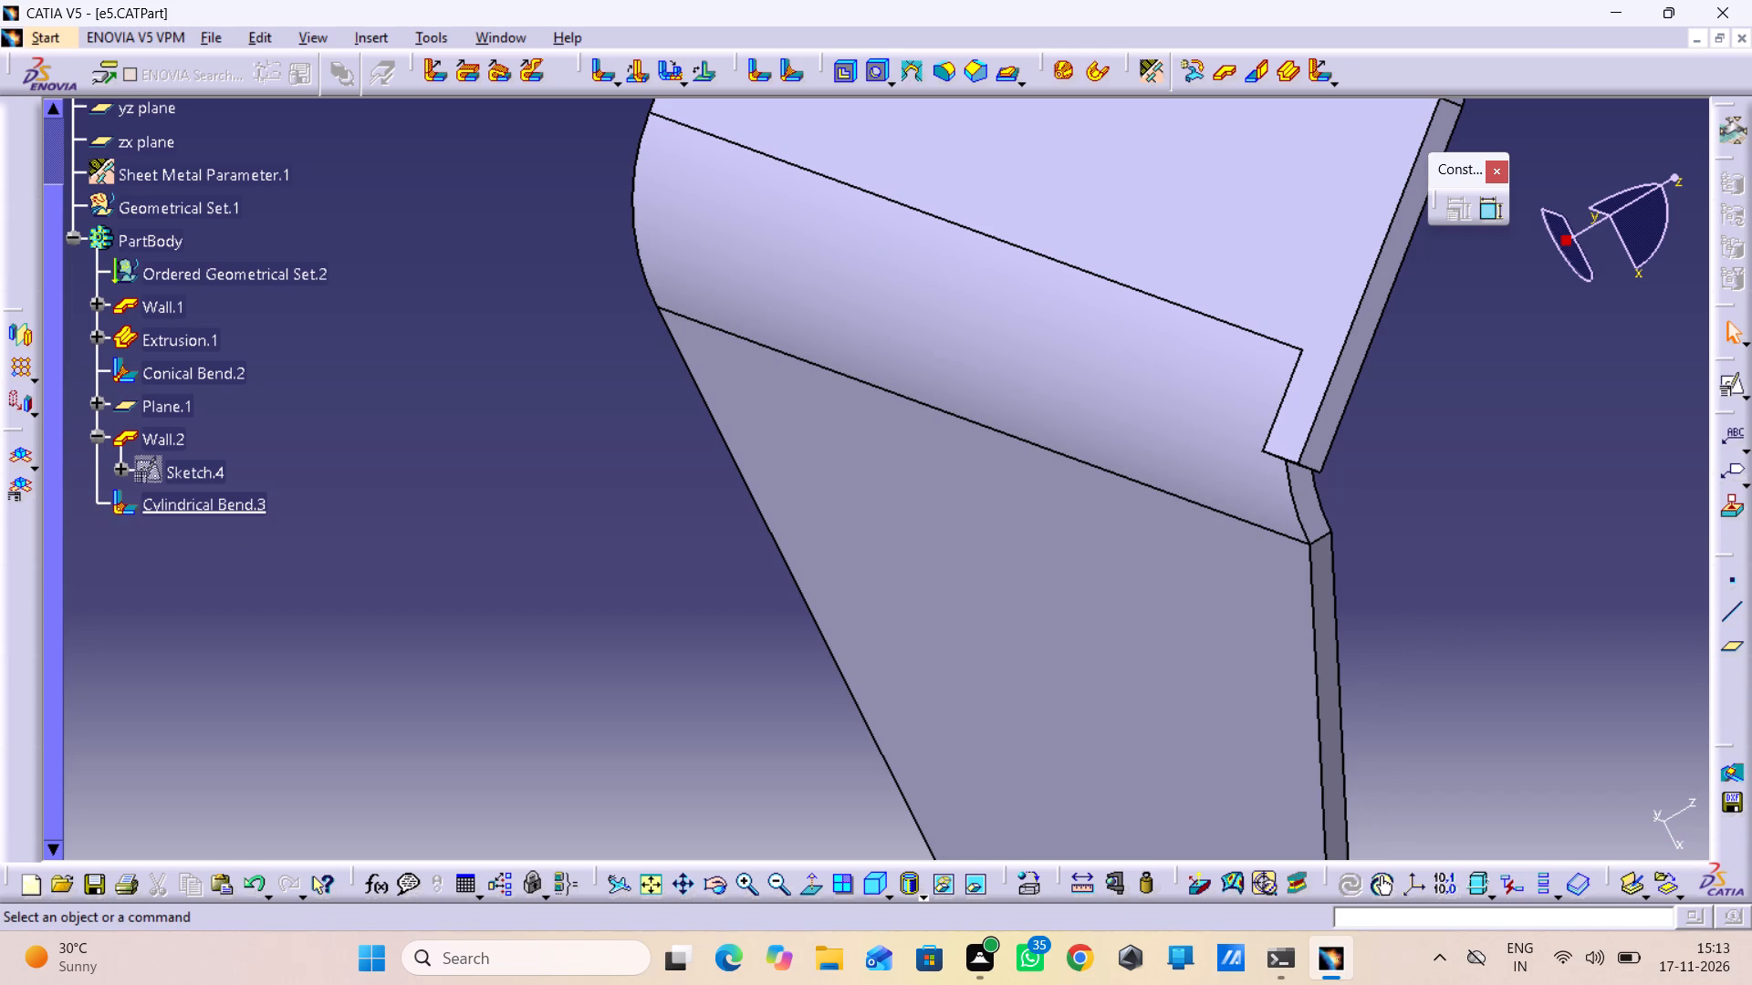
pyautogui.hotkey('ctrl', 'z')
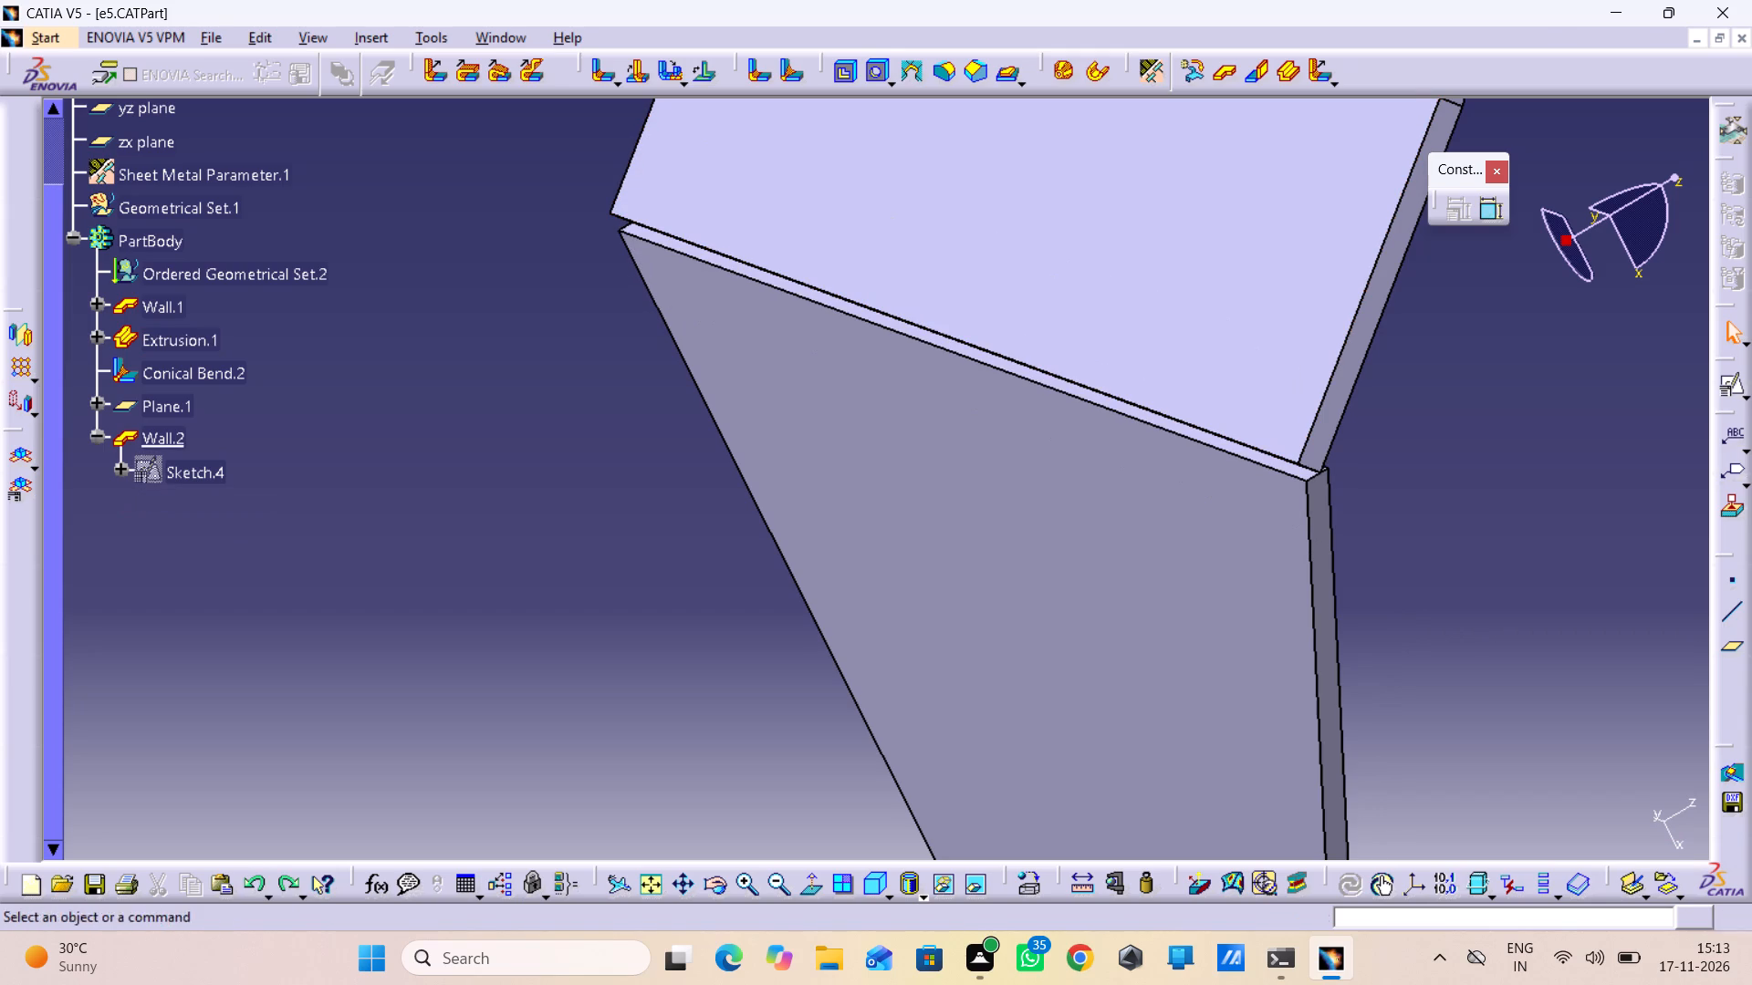
# Create a conical bend between Extrusion.1 and Wall.2 with left and right radii of 0.5 mm.
pyautogui.doubleClick(781, 67)
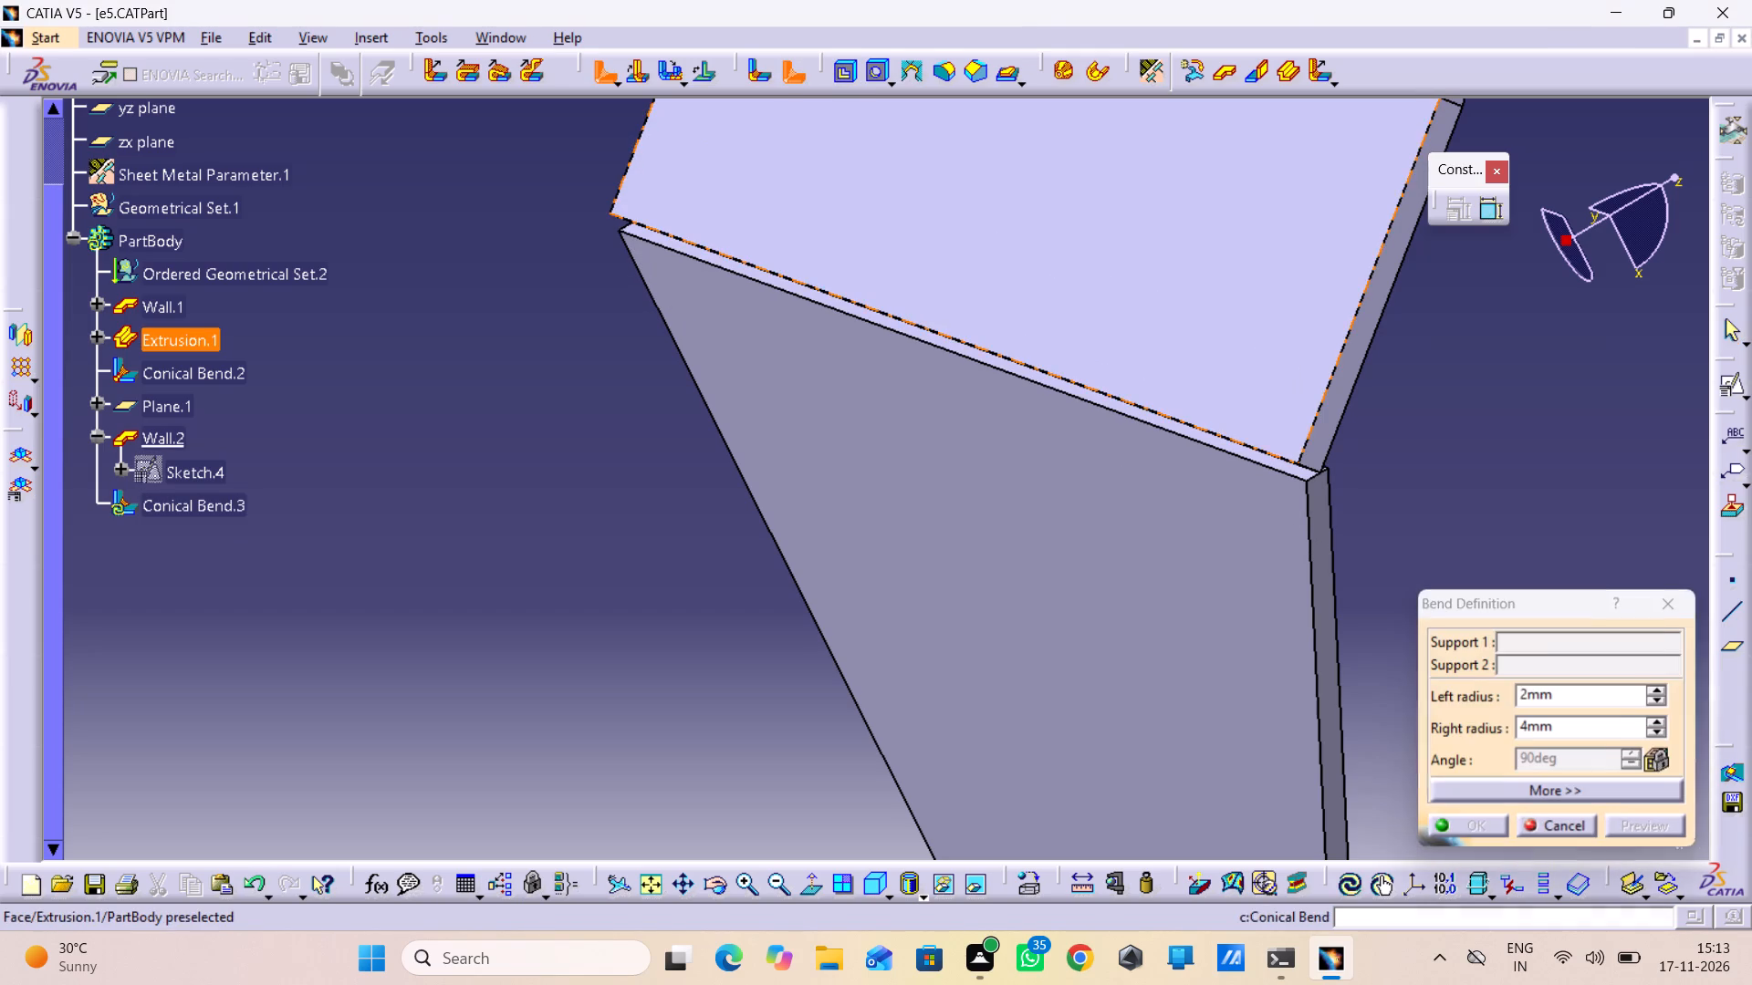
pyautogui.click(1118, 242)
pyautogui.click(1058, 572)
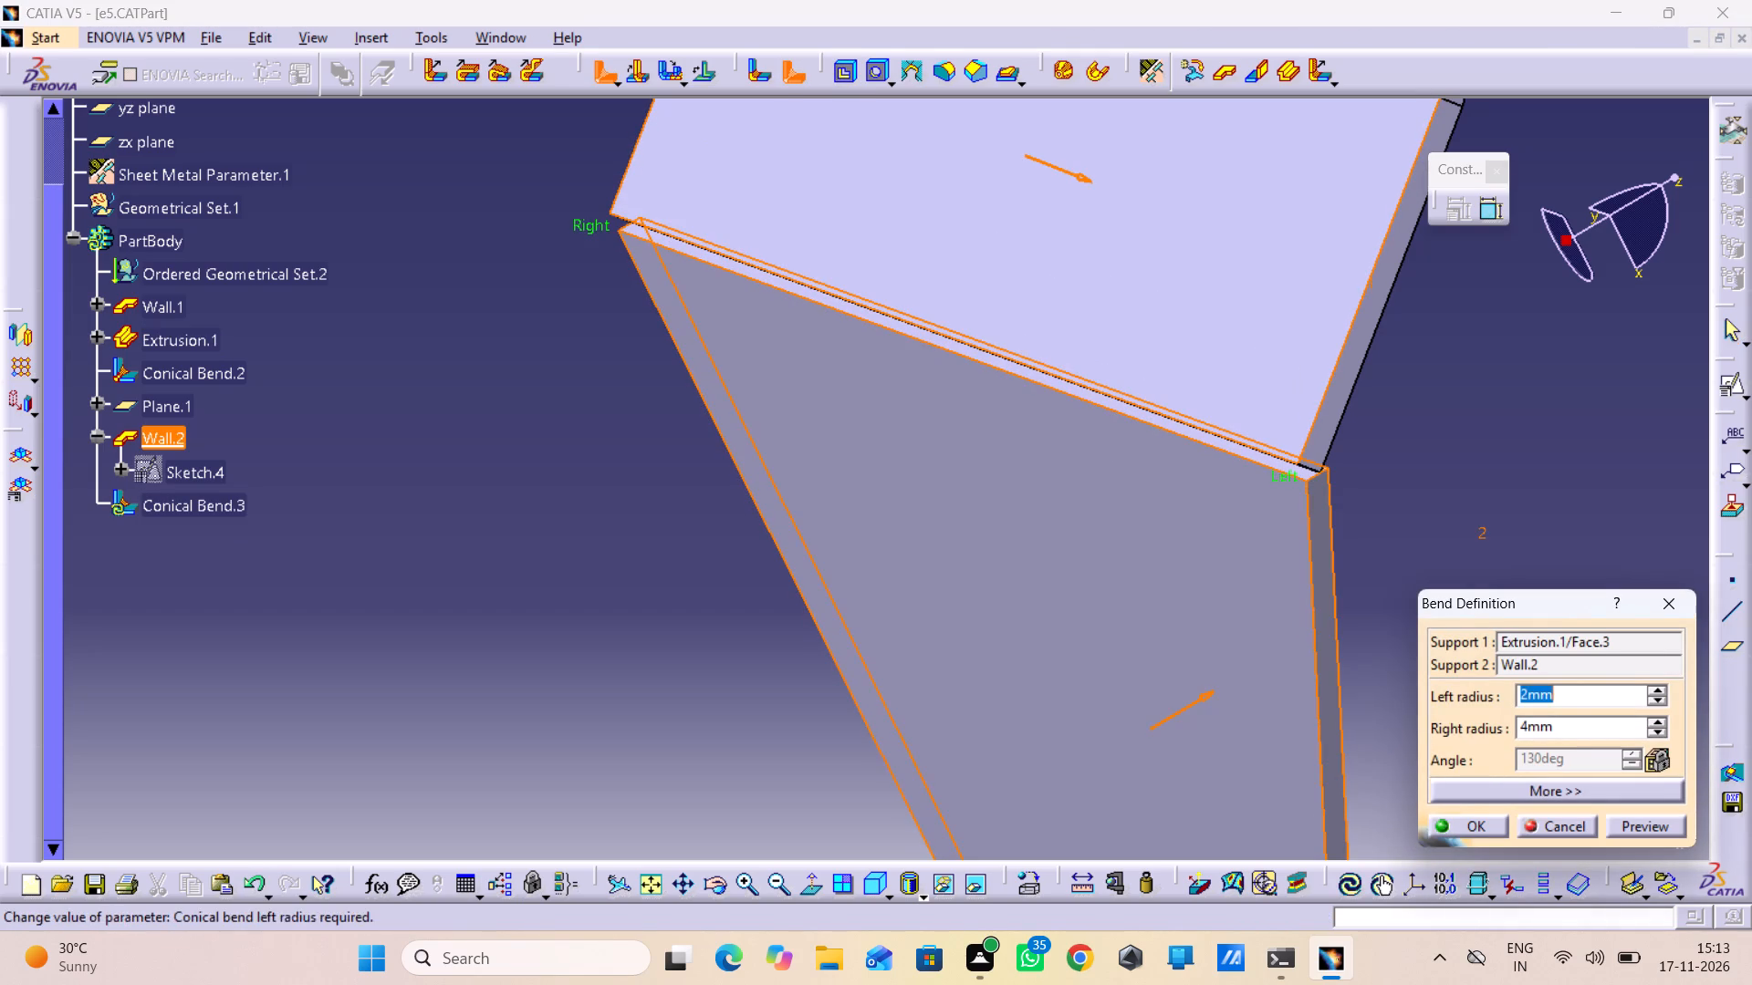
pyautogui.doubleClick(1572, 700)
pyautogui.write('.5')
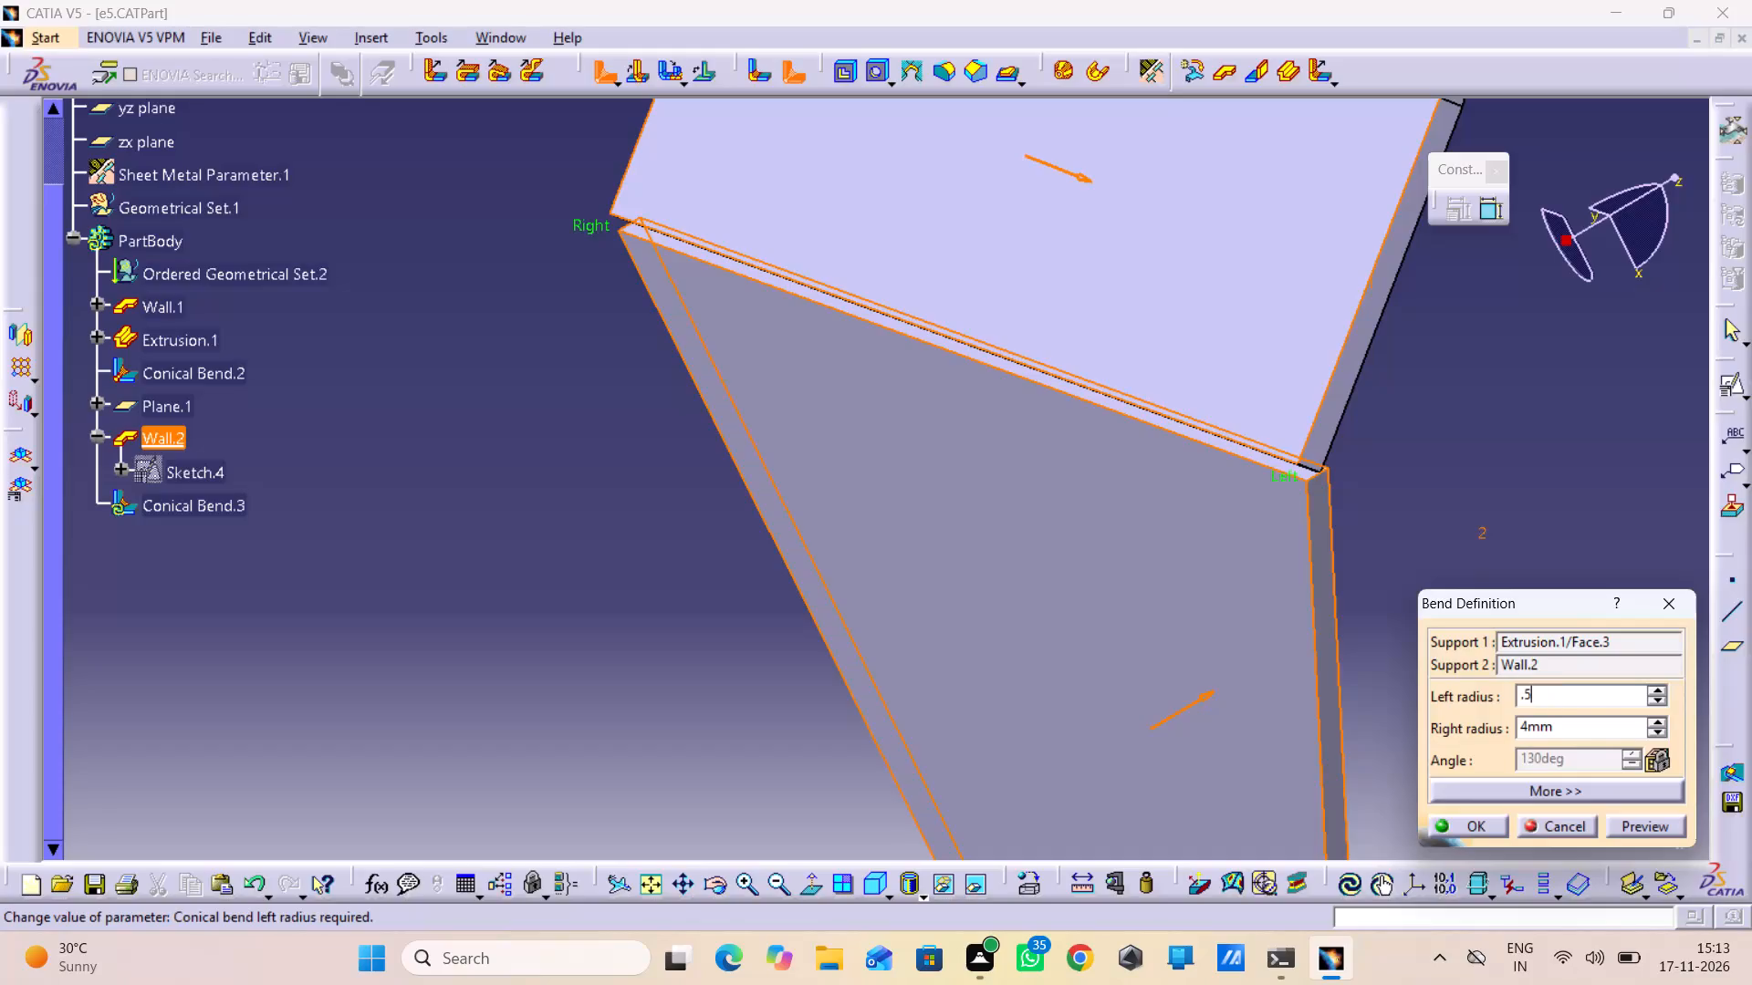
pyautogui.click(1578, 721)
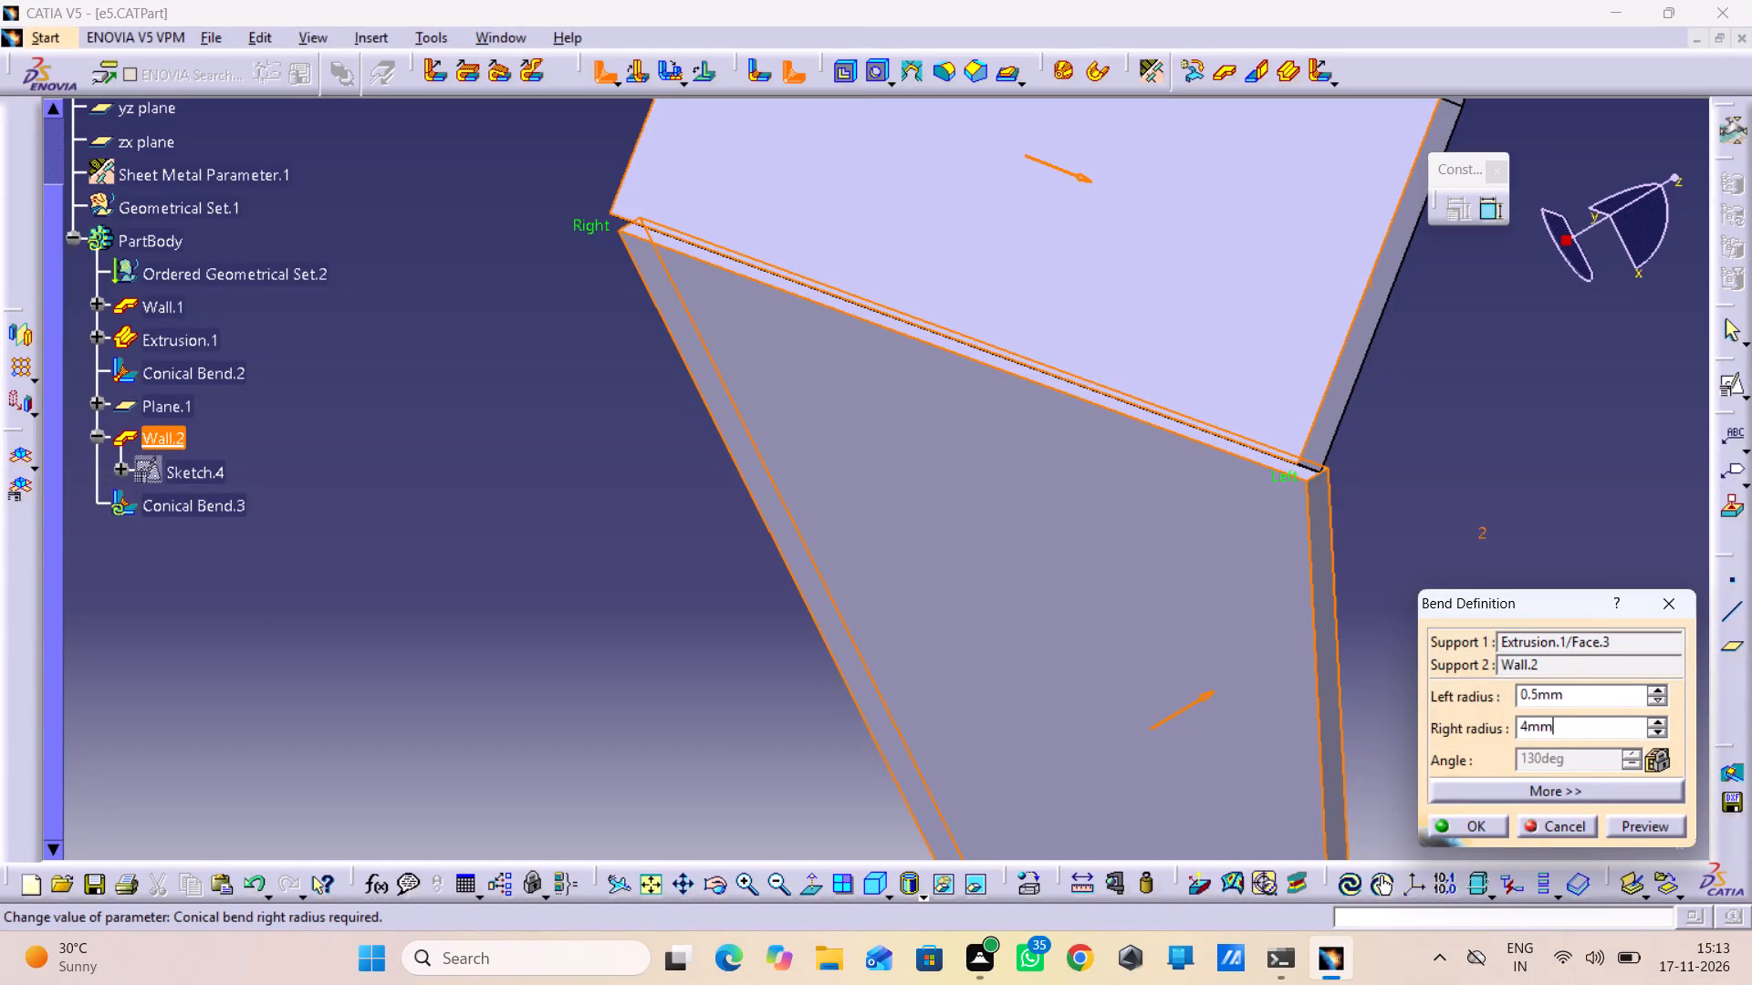
pyautogui.doubleClick(1567, 728)
pyautogui.write('.5')
pyautogui.click(1669, 836)
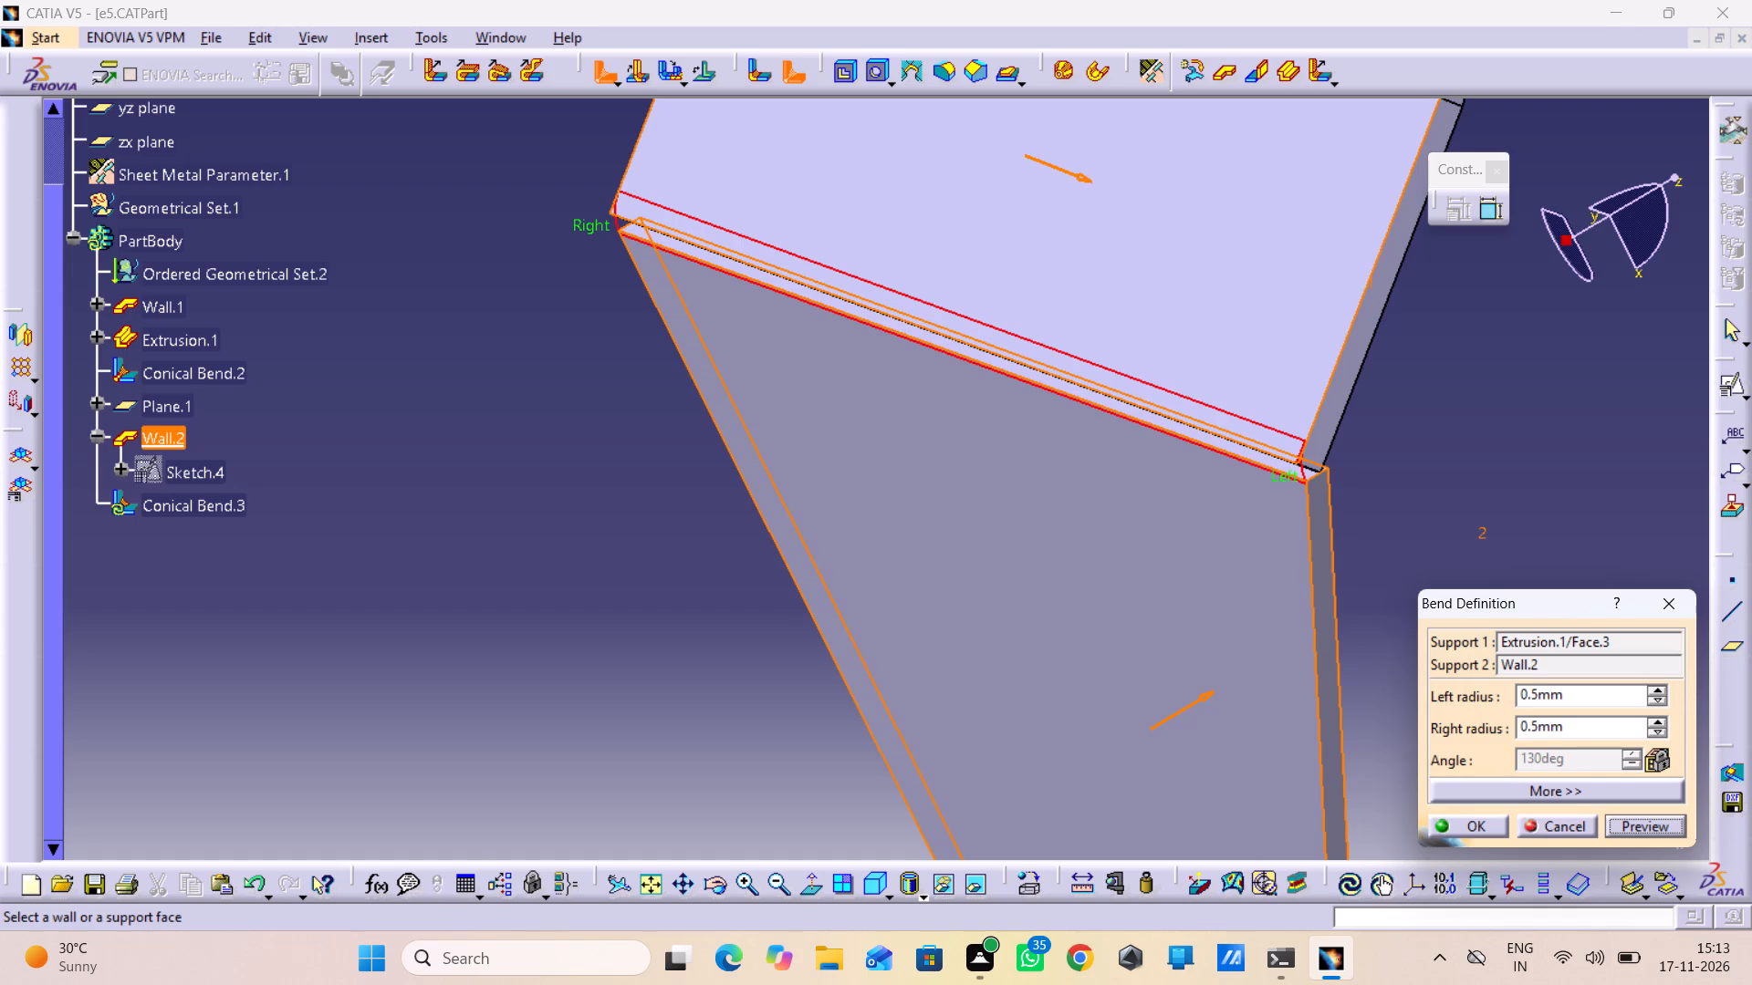
pyautogui.click(1467, 827)
# Examine the new bend's end corners and the overall shape of the flange from several sides.
pyautogui.moveTo(1464, 459); pyautogui.dragTo(813, 451, button='middle')
pyautogui.moveTo(1348, 439); pyautogui.dragTo(813, 451, button='right')
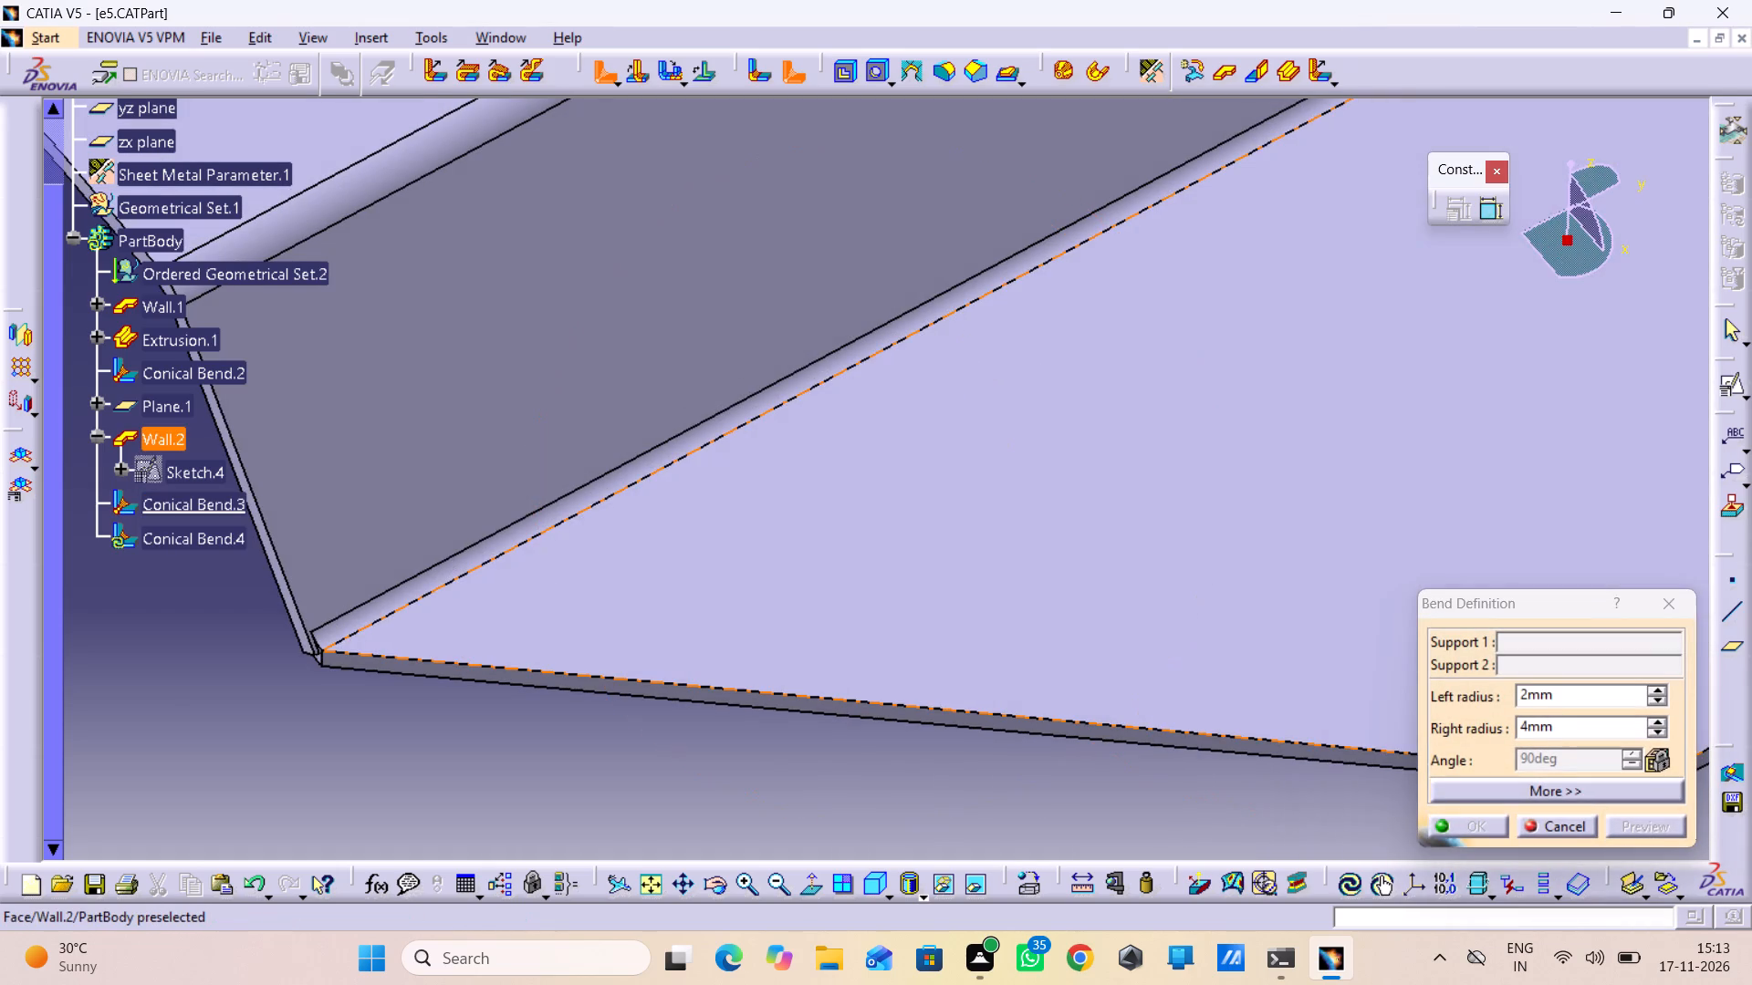
pyautogui.moveTo(905, 427); pyautogui.dragTo(953, 534, button='middle')
pyautogui.rightClick(905, 427)
pyautogui.moveTo(863, 286); pyautogui.dragTo(940, 435, button='middle')
pyautogui.rightClick(863, 286)
pyautogui.moveTo(991, 367); pyautogui.dragTo(971, 430, button='middle')
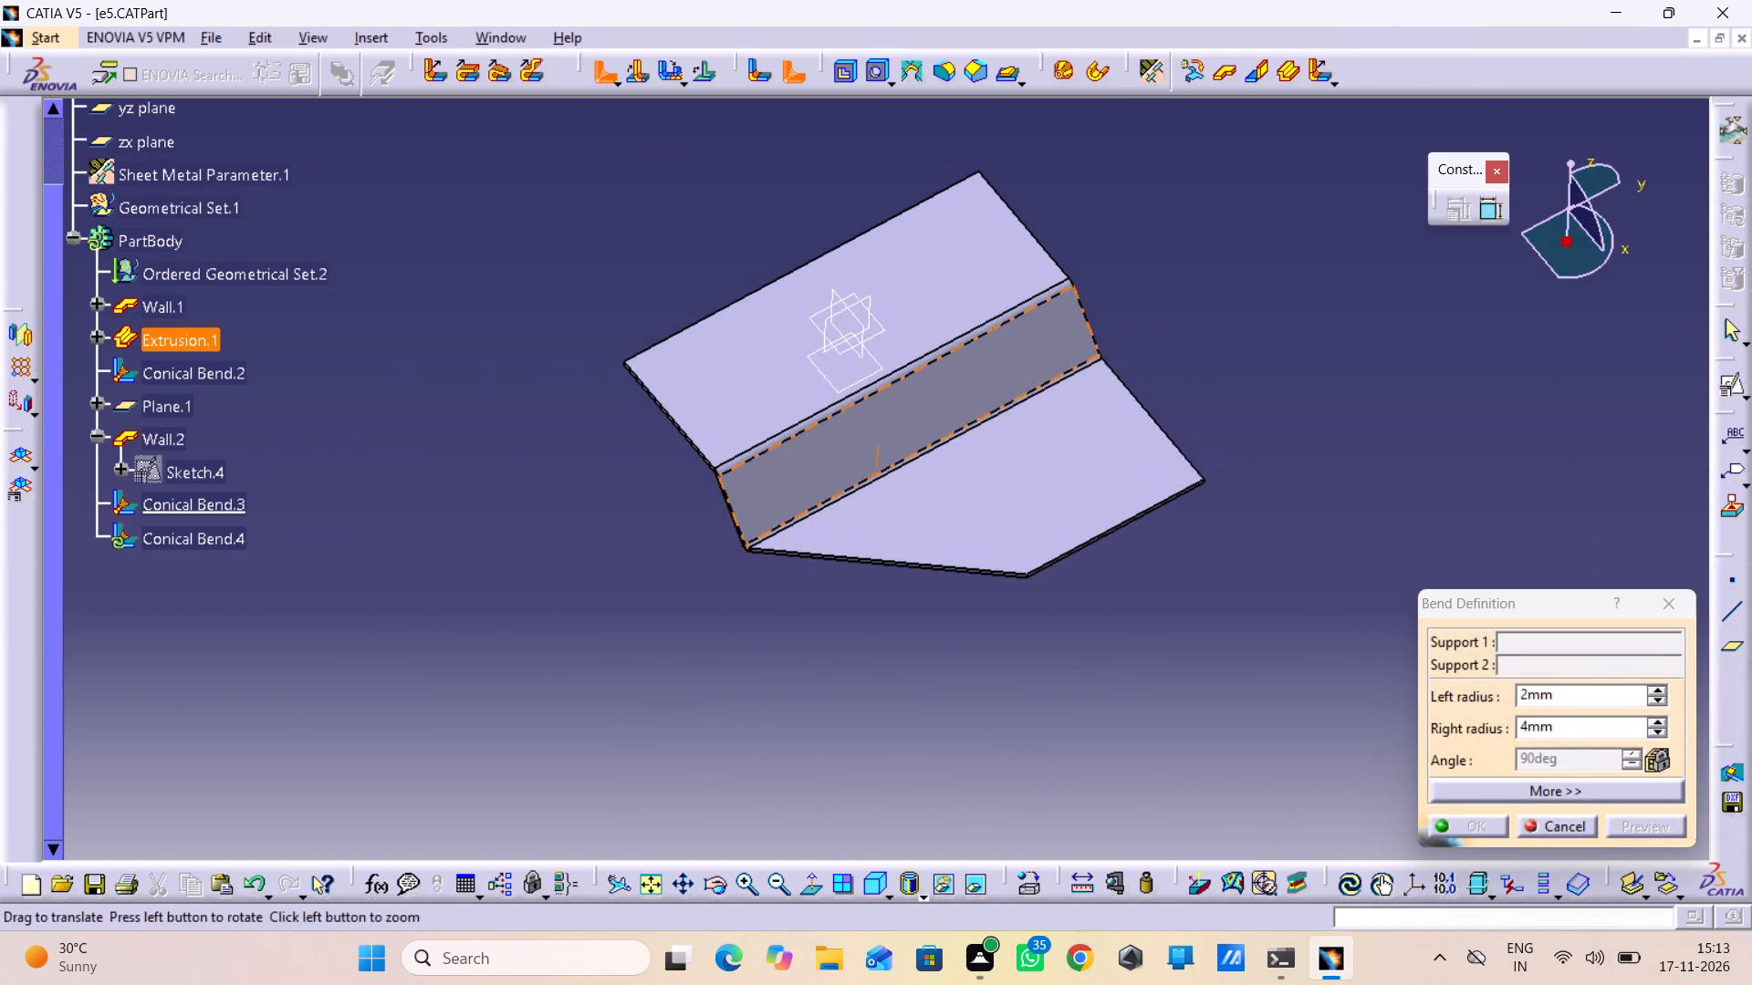
pyautogui.moveTo(971, 430); pyautogui.dragTo(971, 451, button='middle')
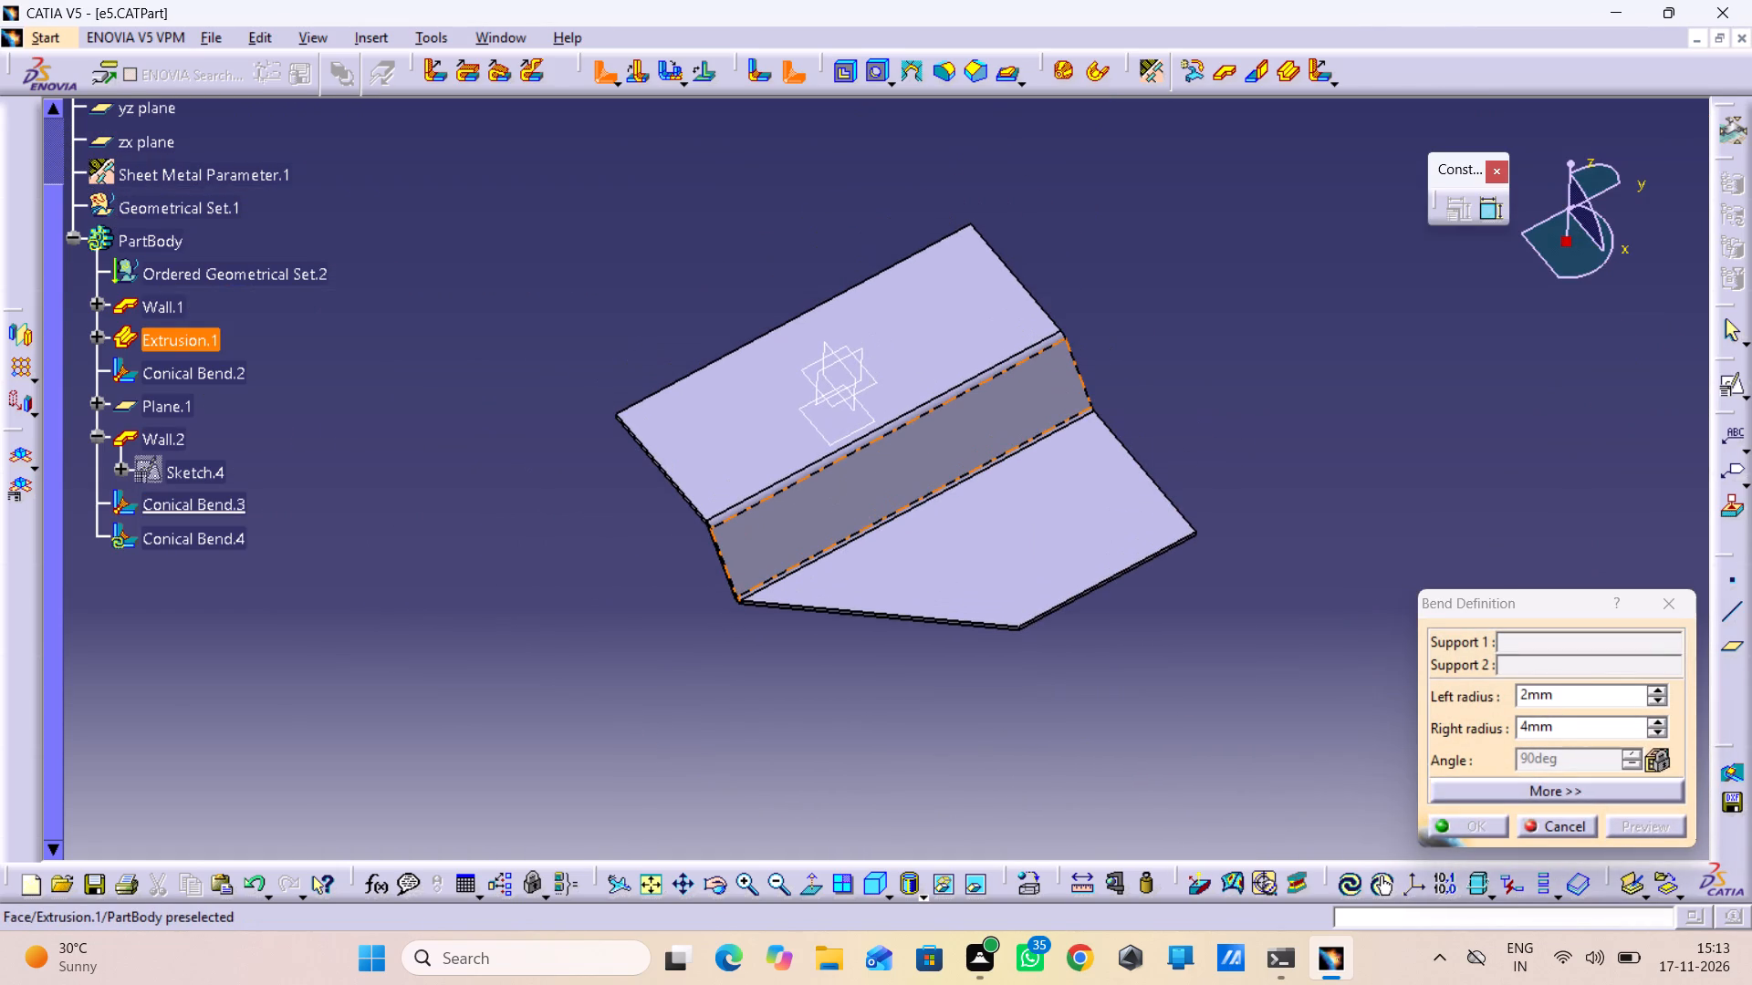
pyautogui.moveTo(649, 658); pyautogui.dragTo(714, 502, button='middle')
pyautogui.rightClick(649, 658)
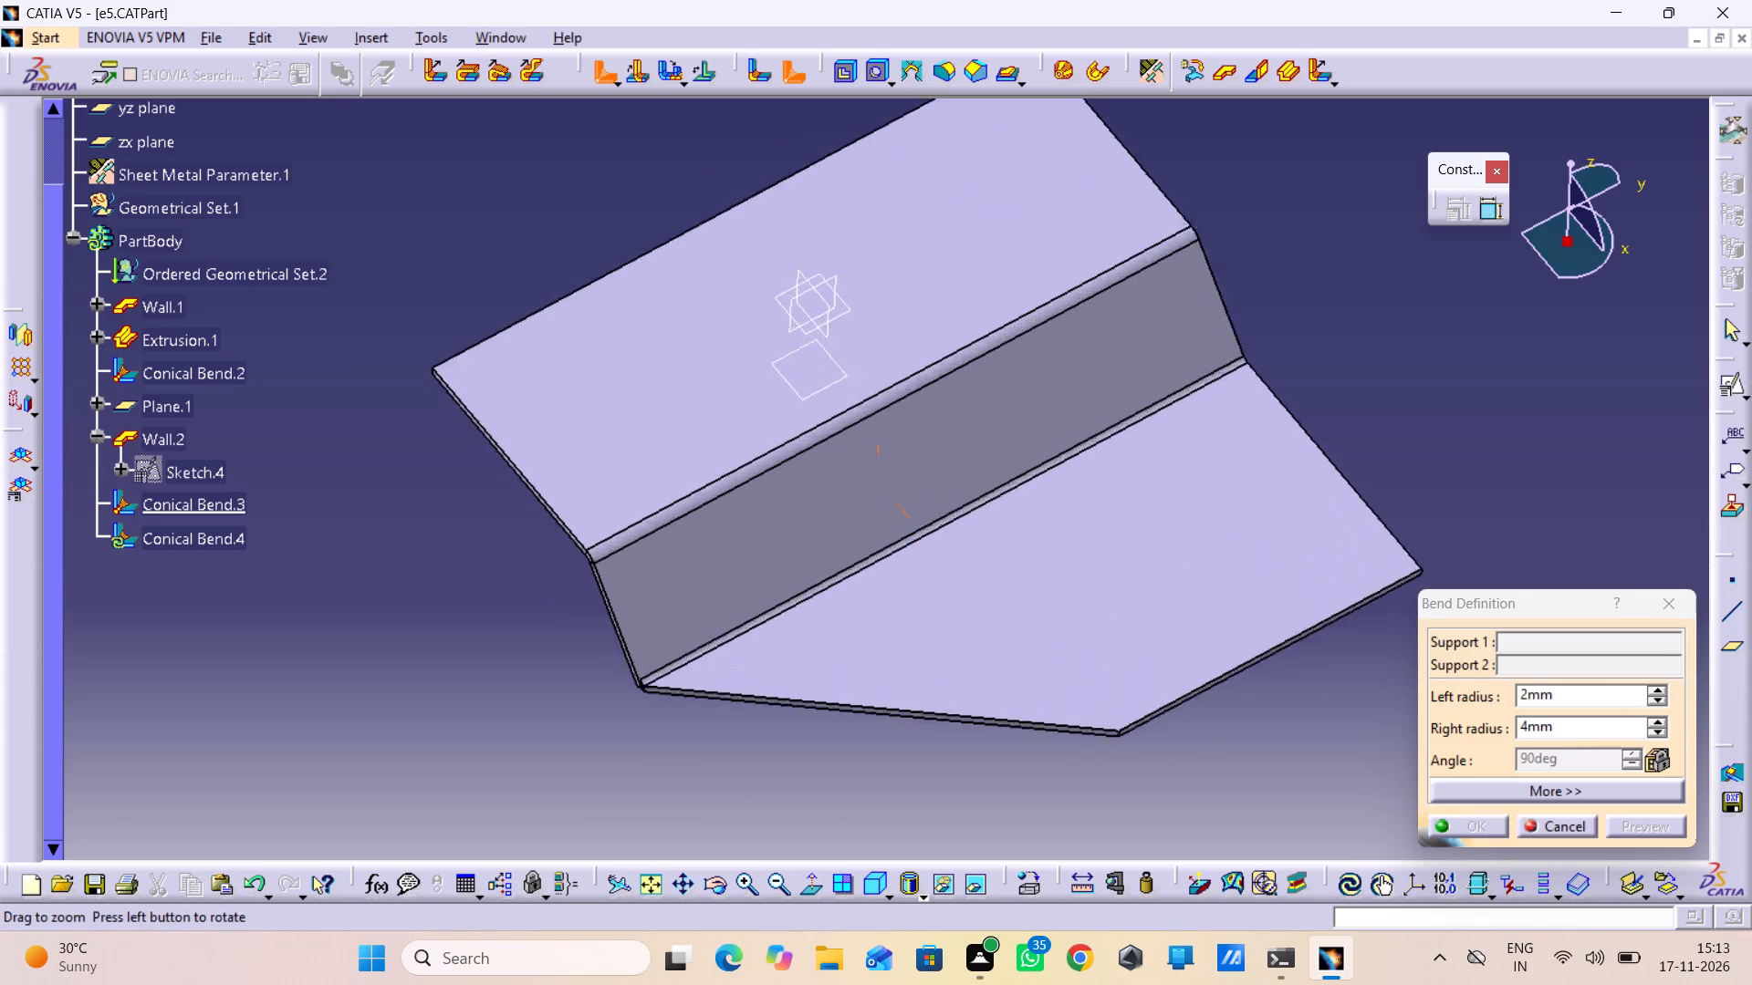
pyautogui.moveTo(714, 502); pyautogui.dragTo(733, 317, button='middle')
pyautogui.moveTo(803, 584); pyautogui.dragTo(1751, 2, button='middle')
pyautogui.moveTo(547, 947); pyautogui.dragTo(1045, 565, button='middle')
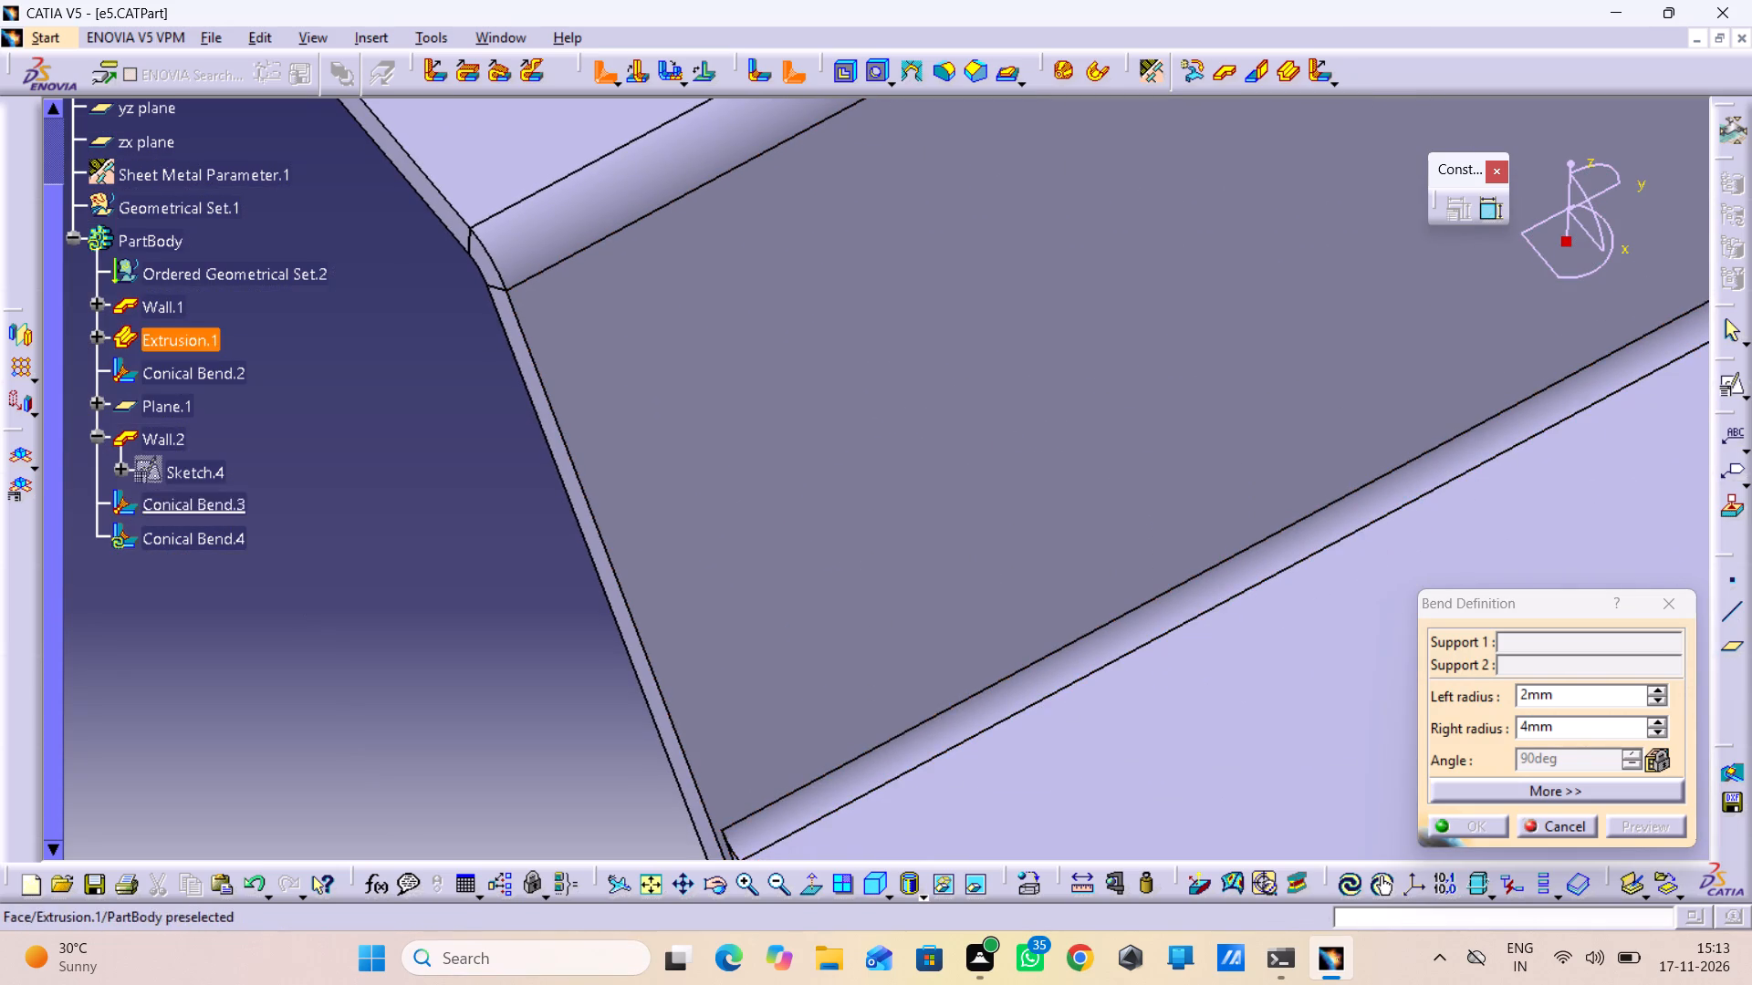
pyautogui.moveTo(989, 679); pyautogui.dragTo(1034, 427, button='middle')
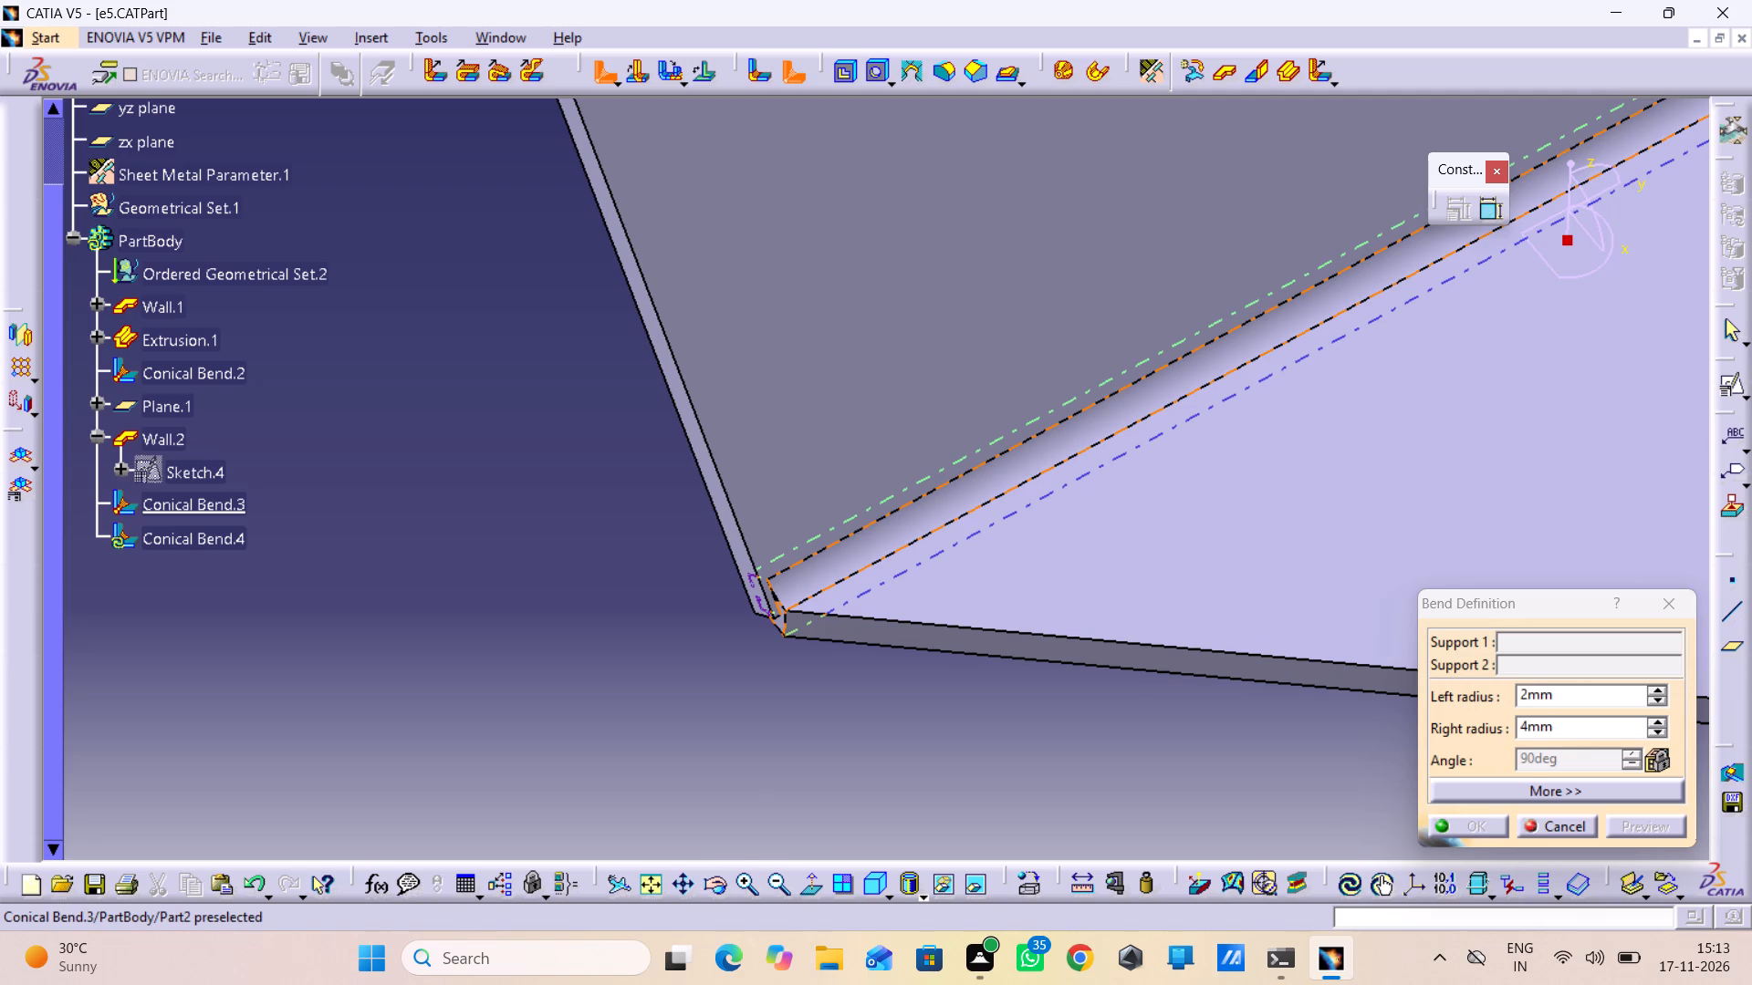
pyautogui.moveTo(788, 619); pyautogui.dragTo(915, 926, button='middle')
pyautogui.moveTo(788, 619); pyautogui.dragTo(798, 645, button='right')
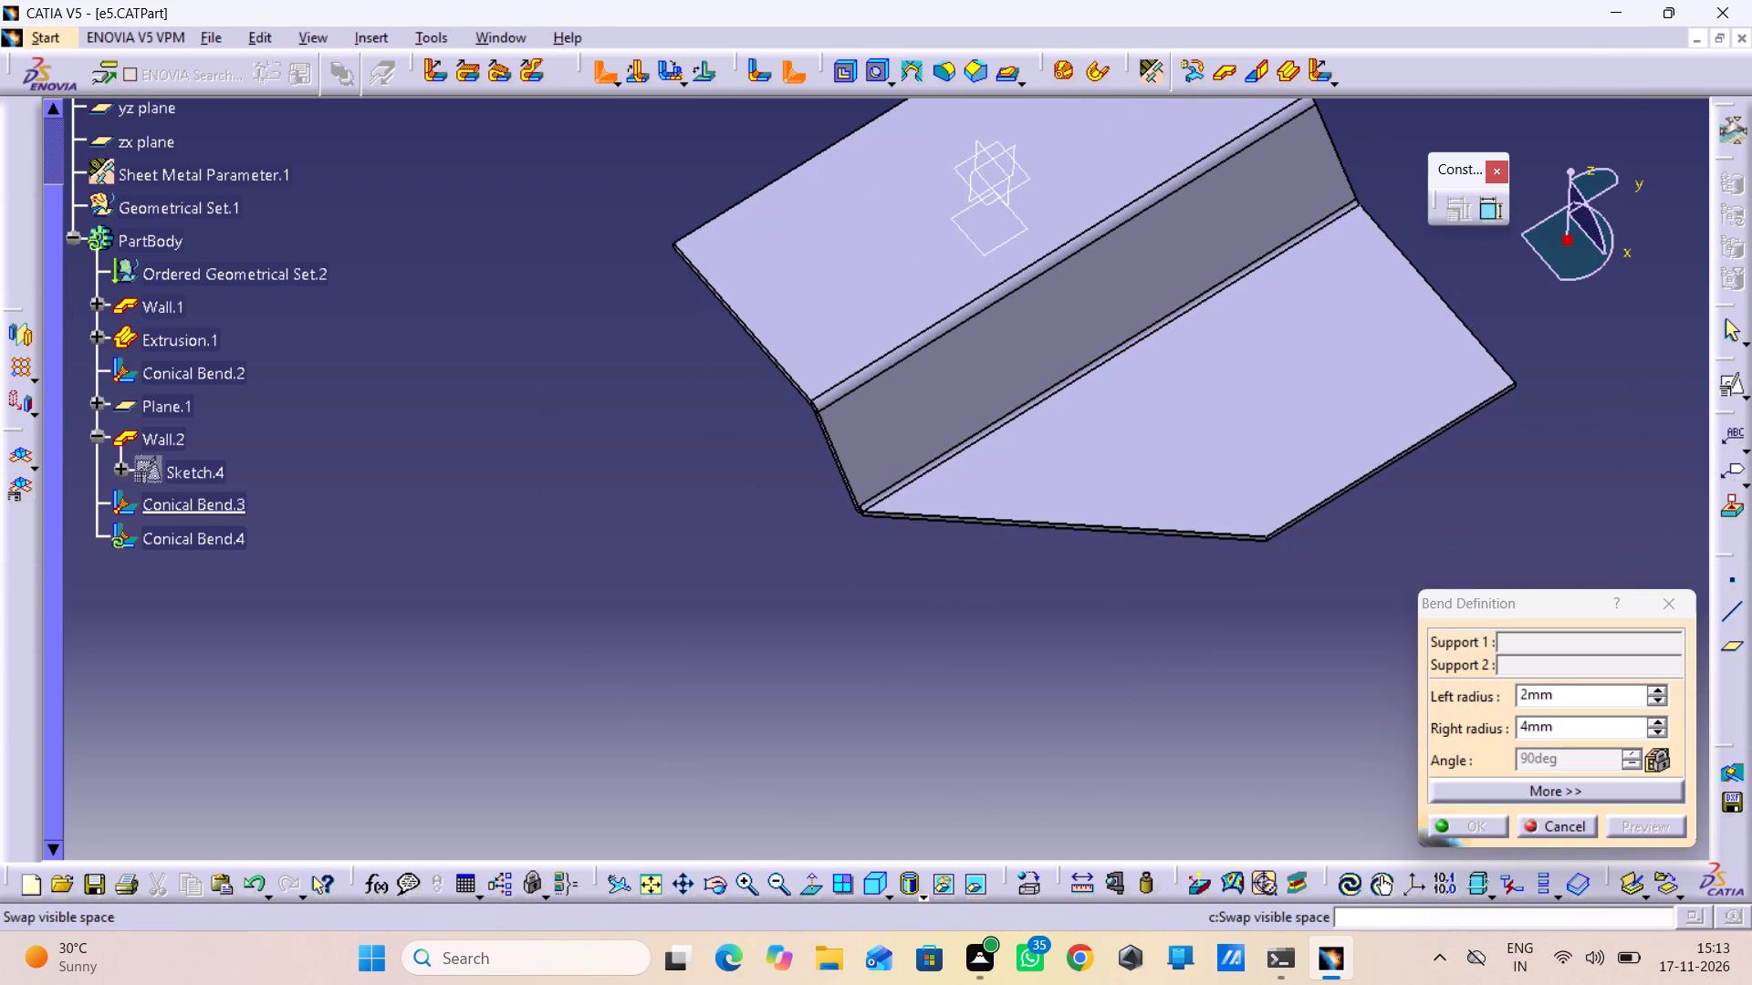
pyautogui.moveTo(1107, 742); pyautogui.dragTo(1121, 772, button='middle')
pyautogui.rightClick(1107, 742)
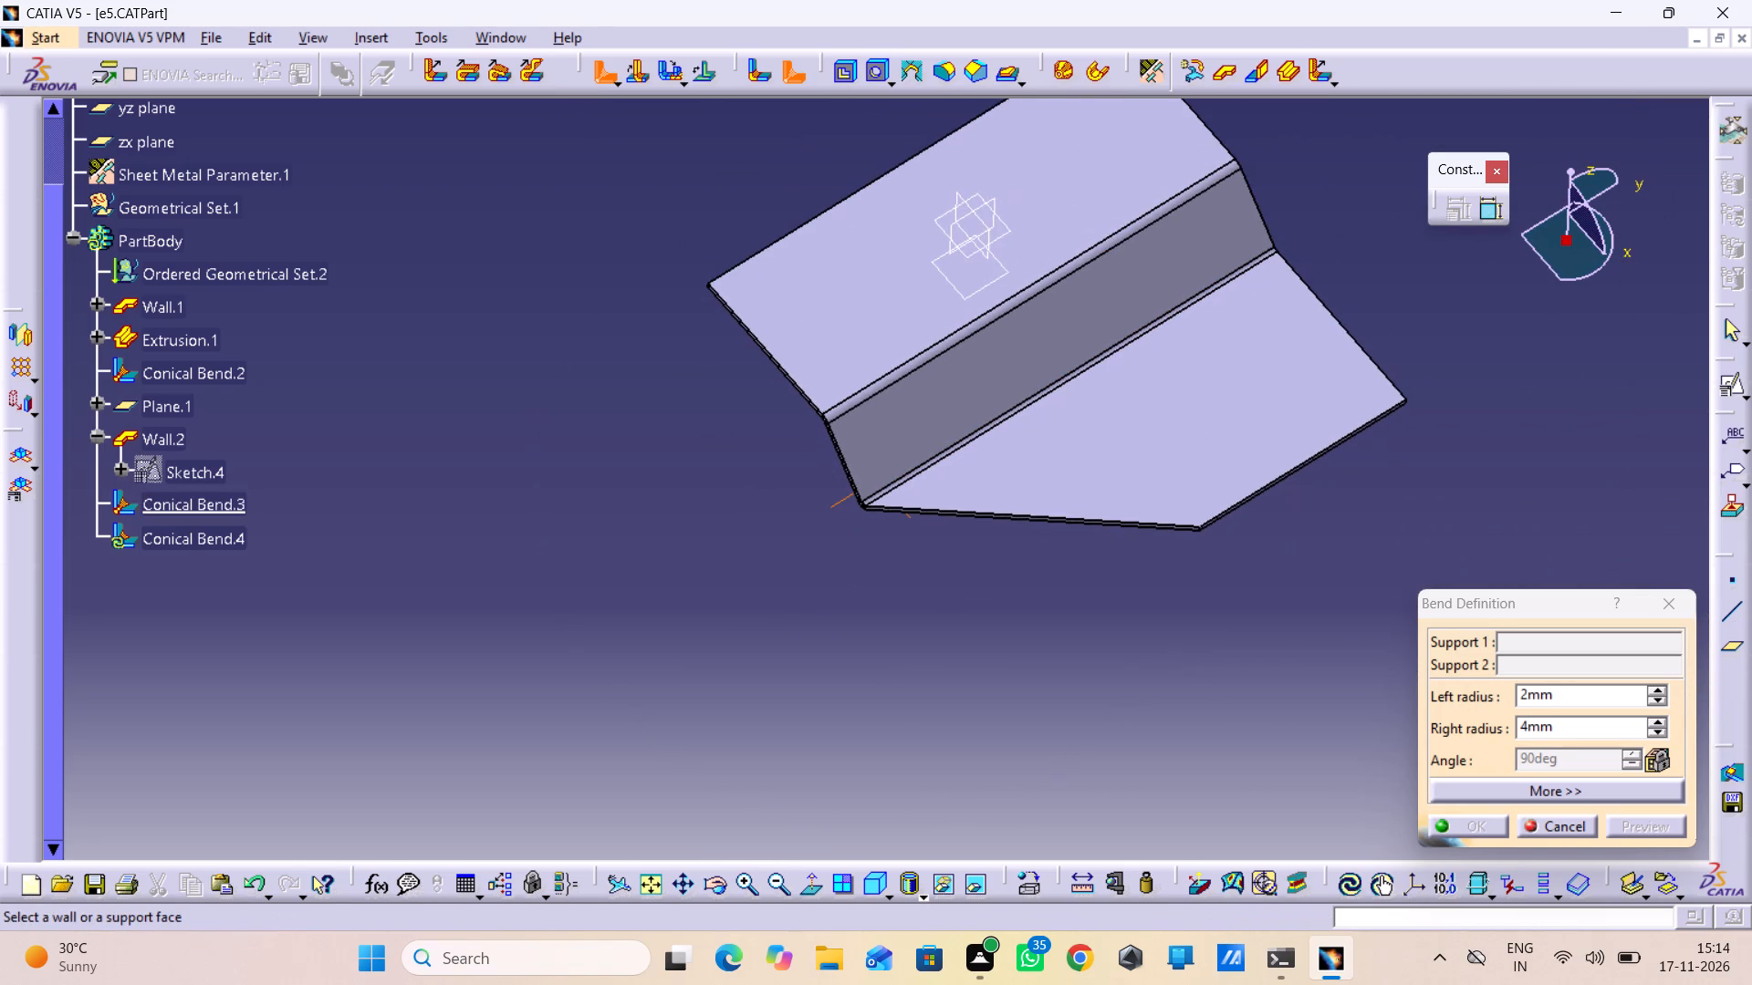
pyautogui.moveTo(1191, 702); pyautogui.dragTo(1003, 704, button='middle')
pyautogui.moveTo(1163, 705); pyautogui.dragTo(1003, 704, button='right')
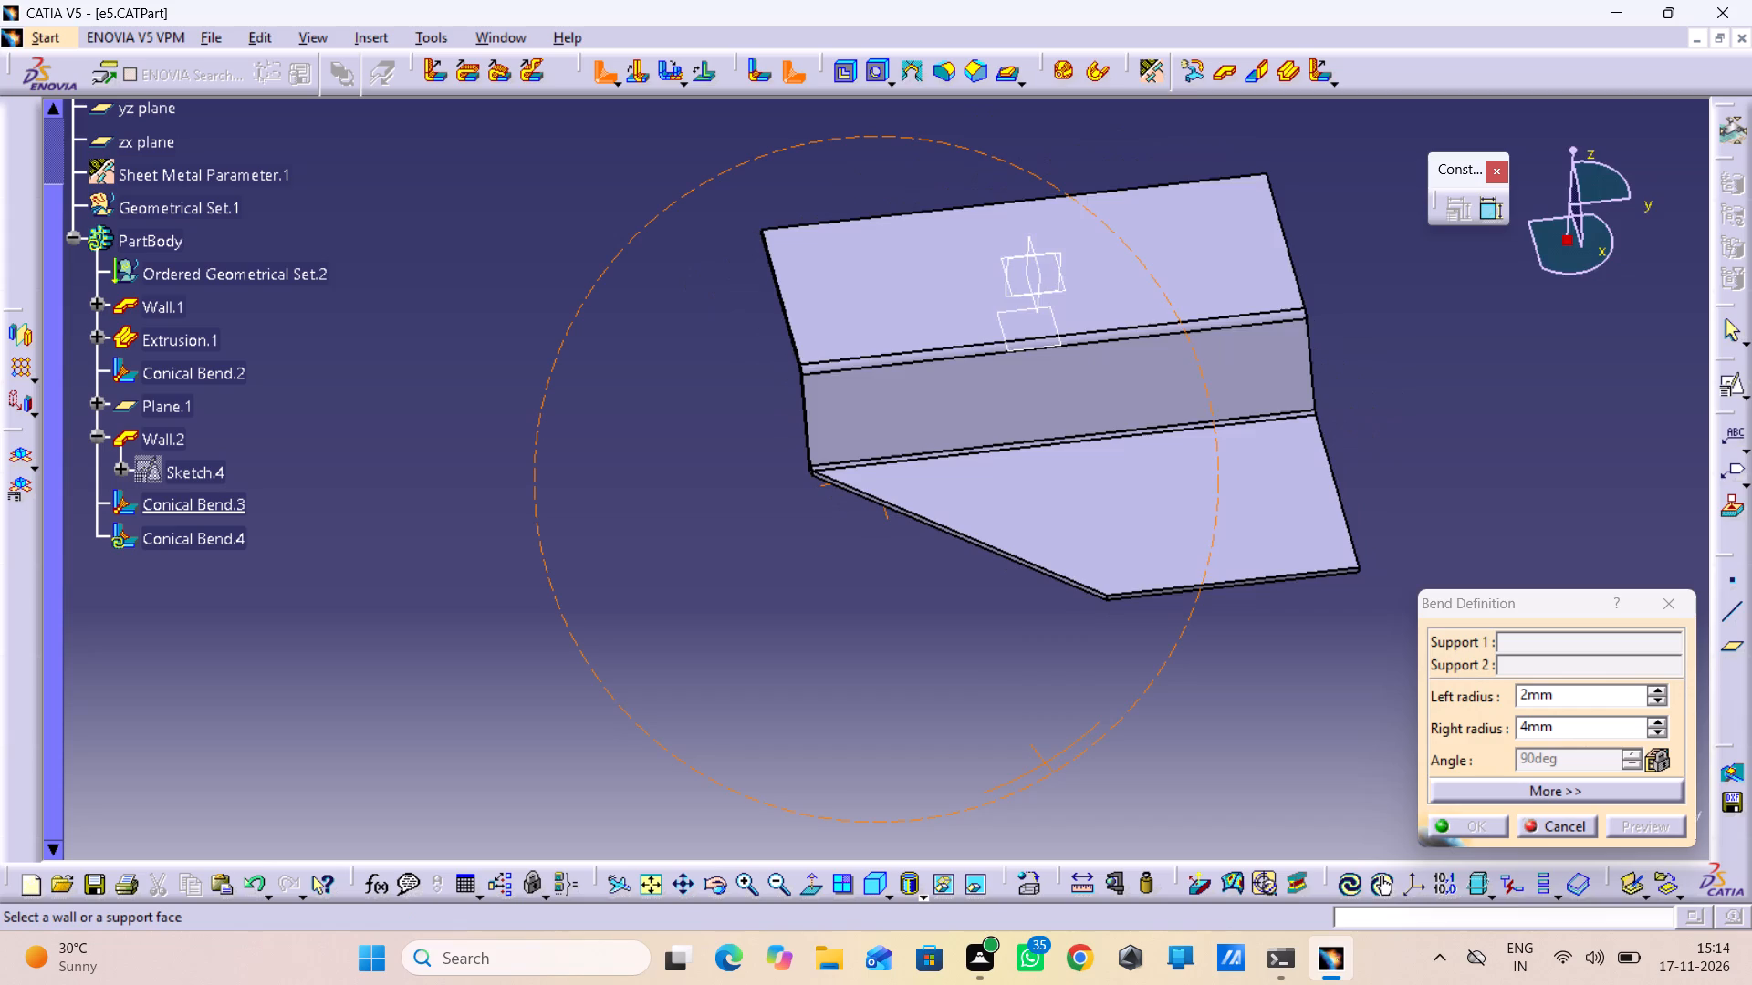
pyautogui.moveTo(1003, 704); pyautogui.dragTo(729, 580, button='middle')
pyautogui.moveTo(1003, 704); pyautogui.dragTo(729, 580, button='right')
pyautogui.moveTo(1069, 650); pyautogui.dragTo(1100, 575, button='middle')
pyautogui.rightClick(1069, 650)
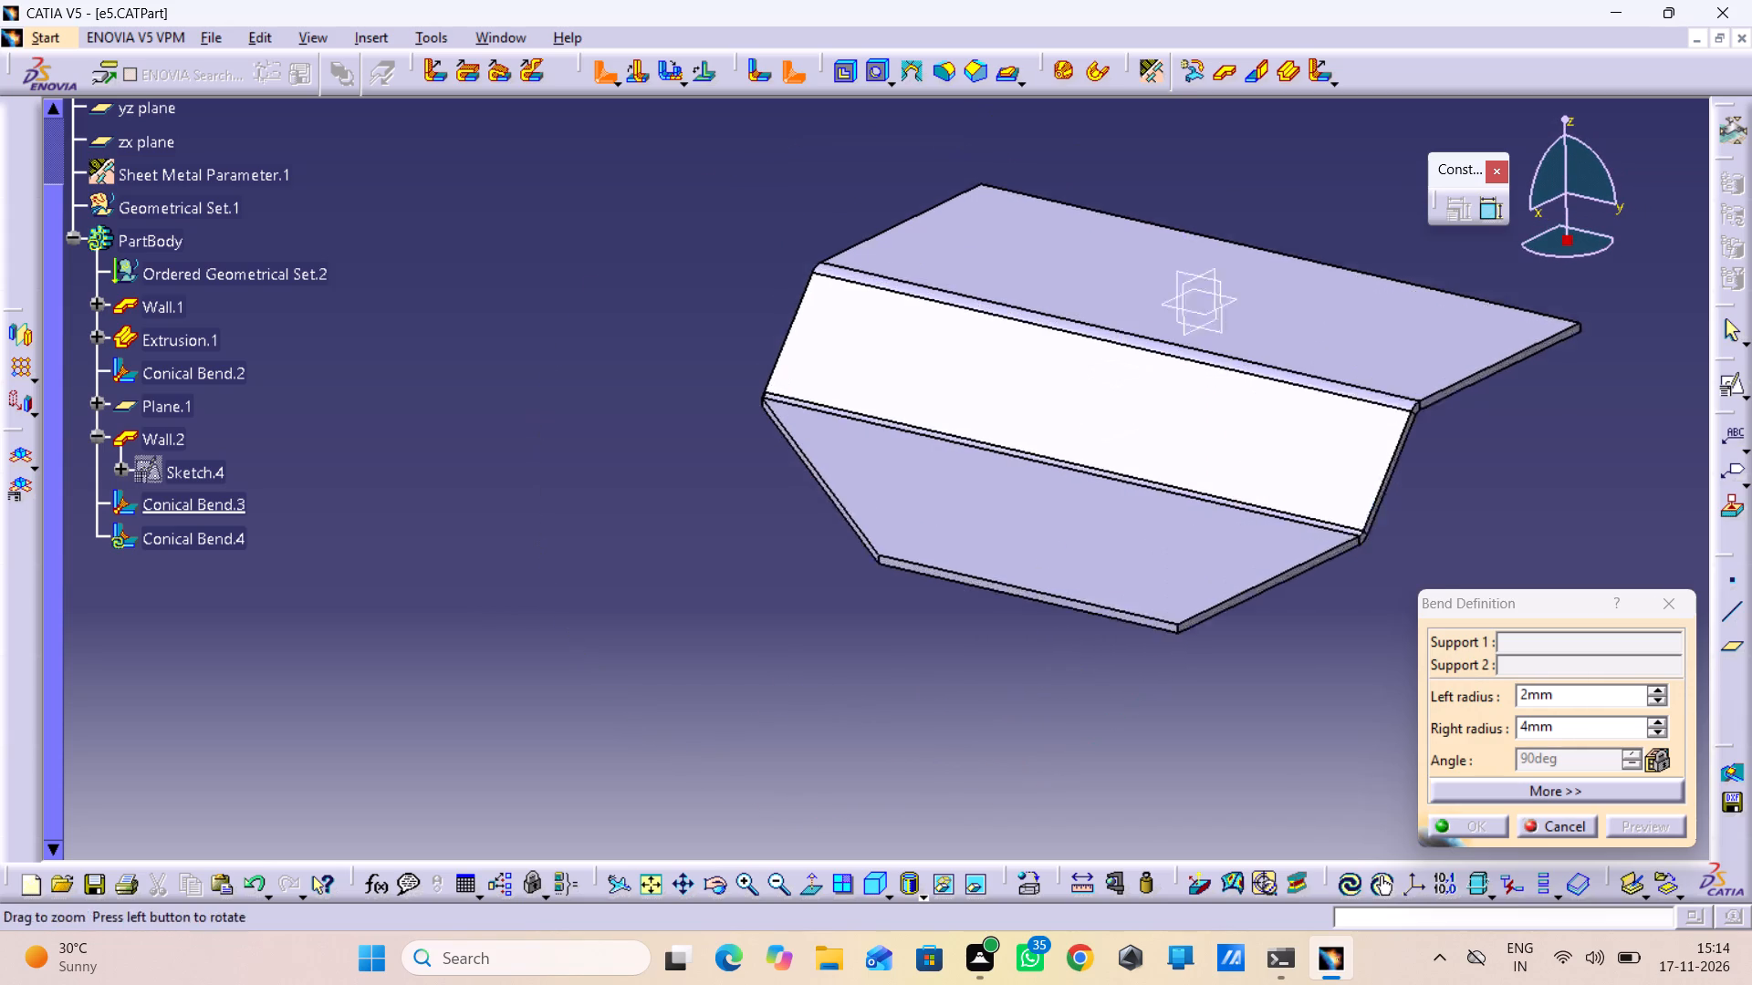
# Chamfer the corner edge of Wall.2's free side at its +Y end with length 5 mm and angle 45 degrees.
pyautogui.moveTo(1100, 575); pyautogui.dragTo(1092, 551, button='middle')
pyautogui.click(1569, 824)
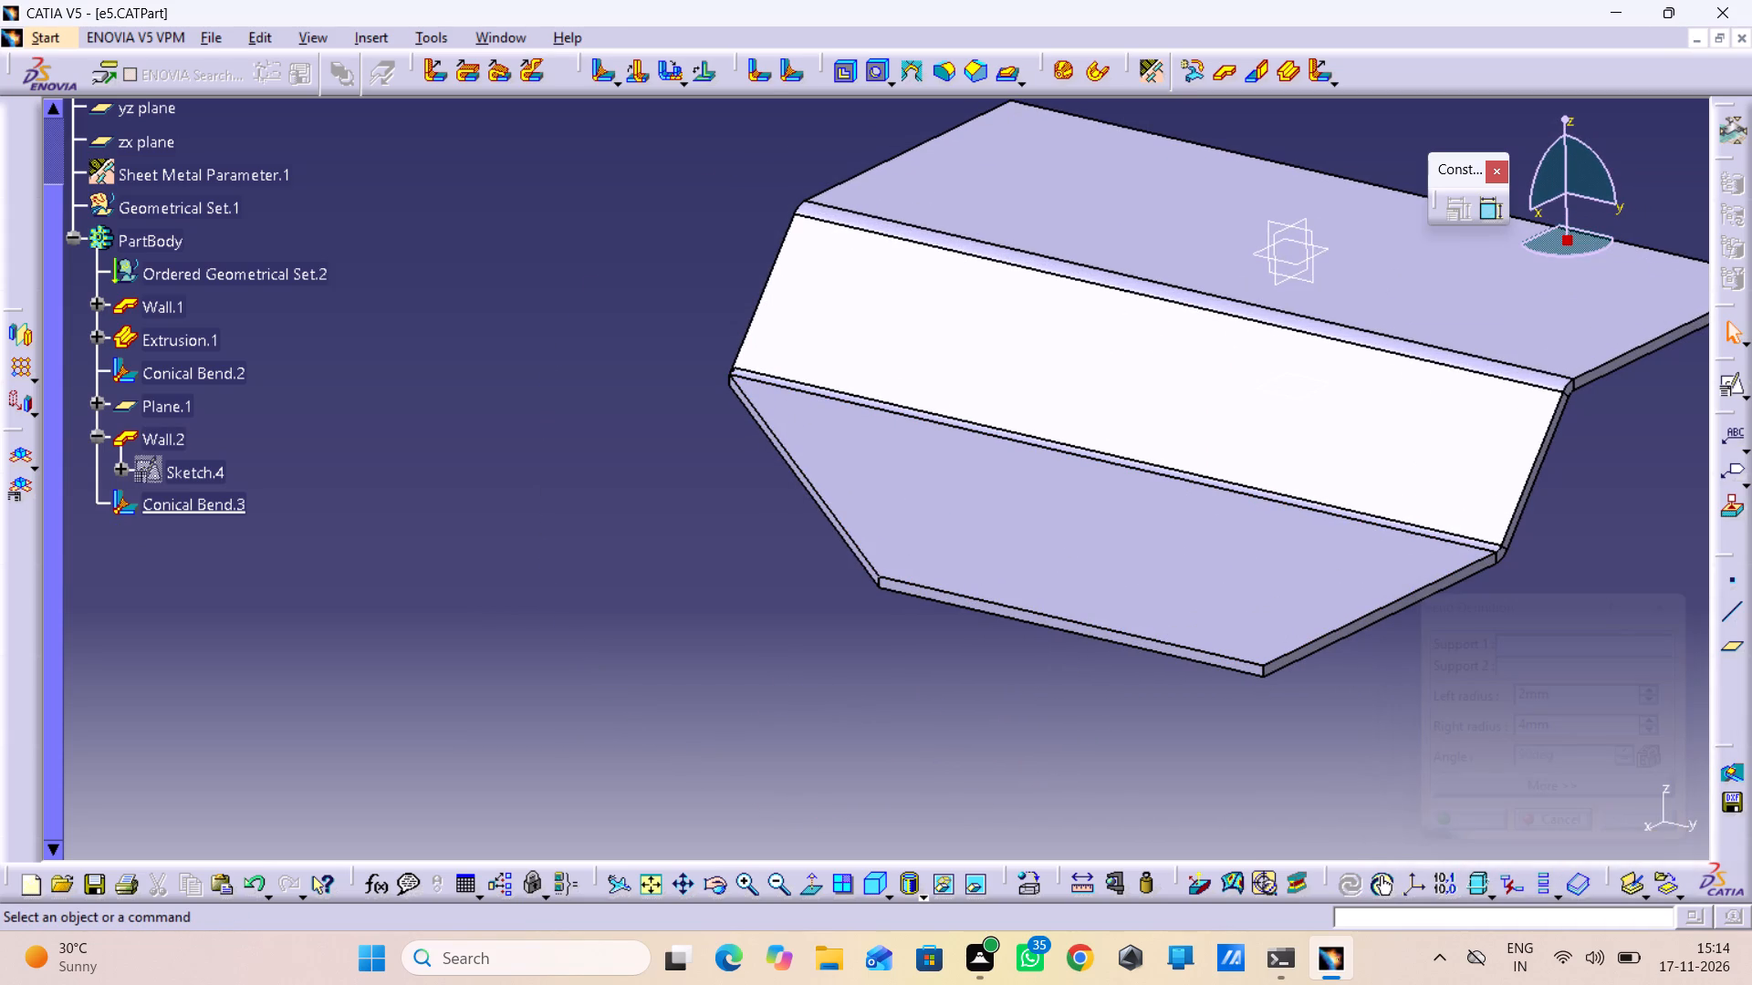
pyautogui.click(973, 65)
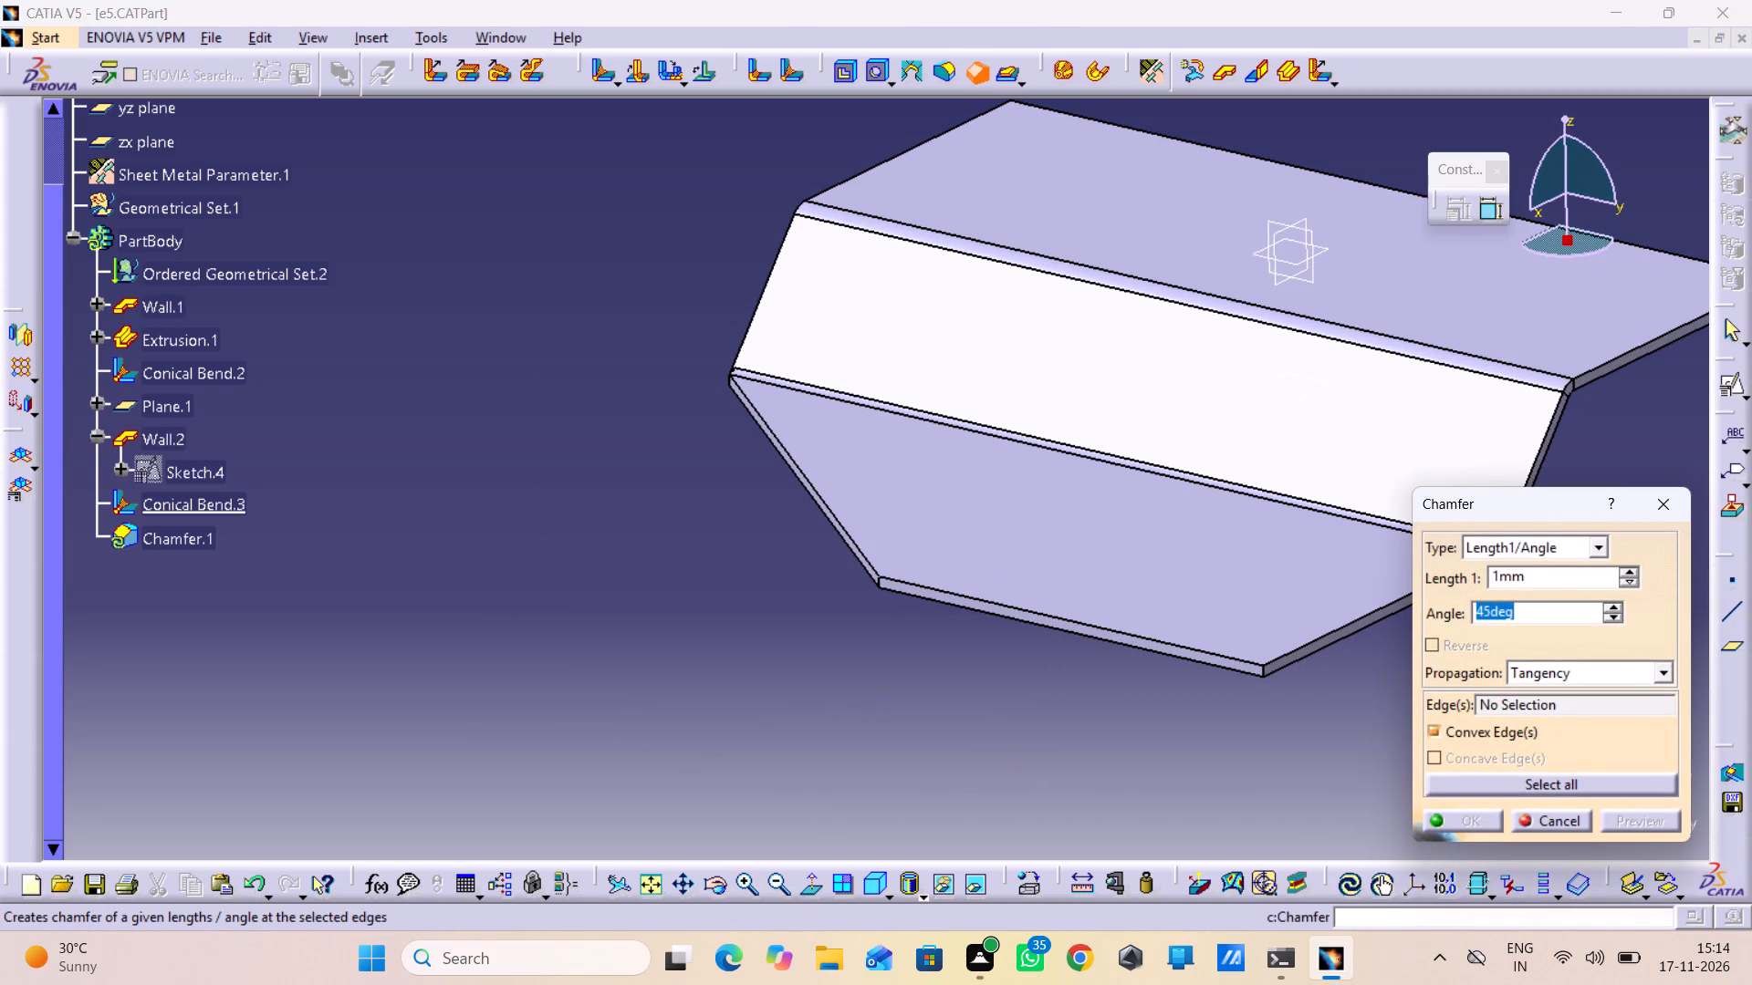
pyautogui.click(1262, 668)
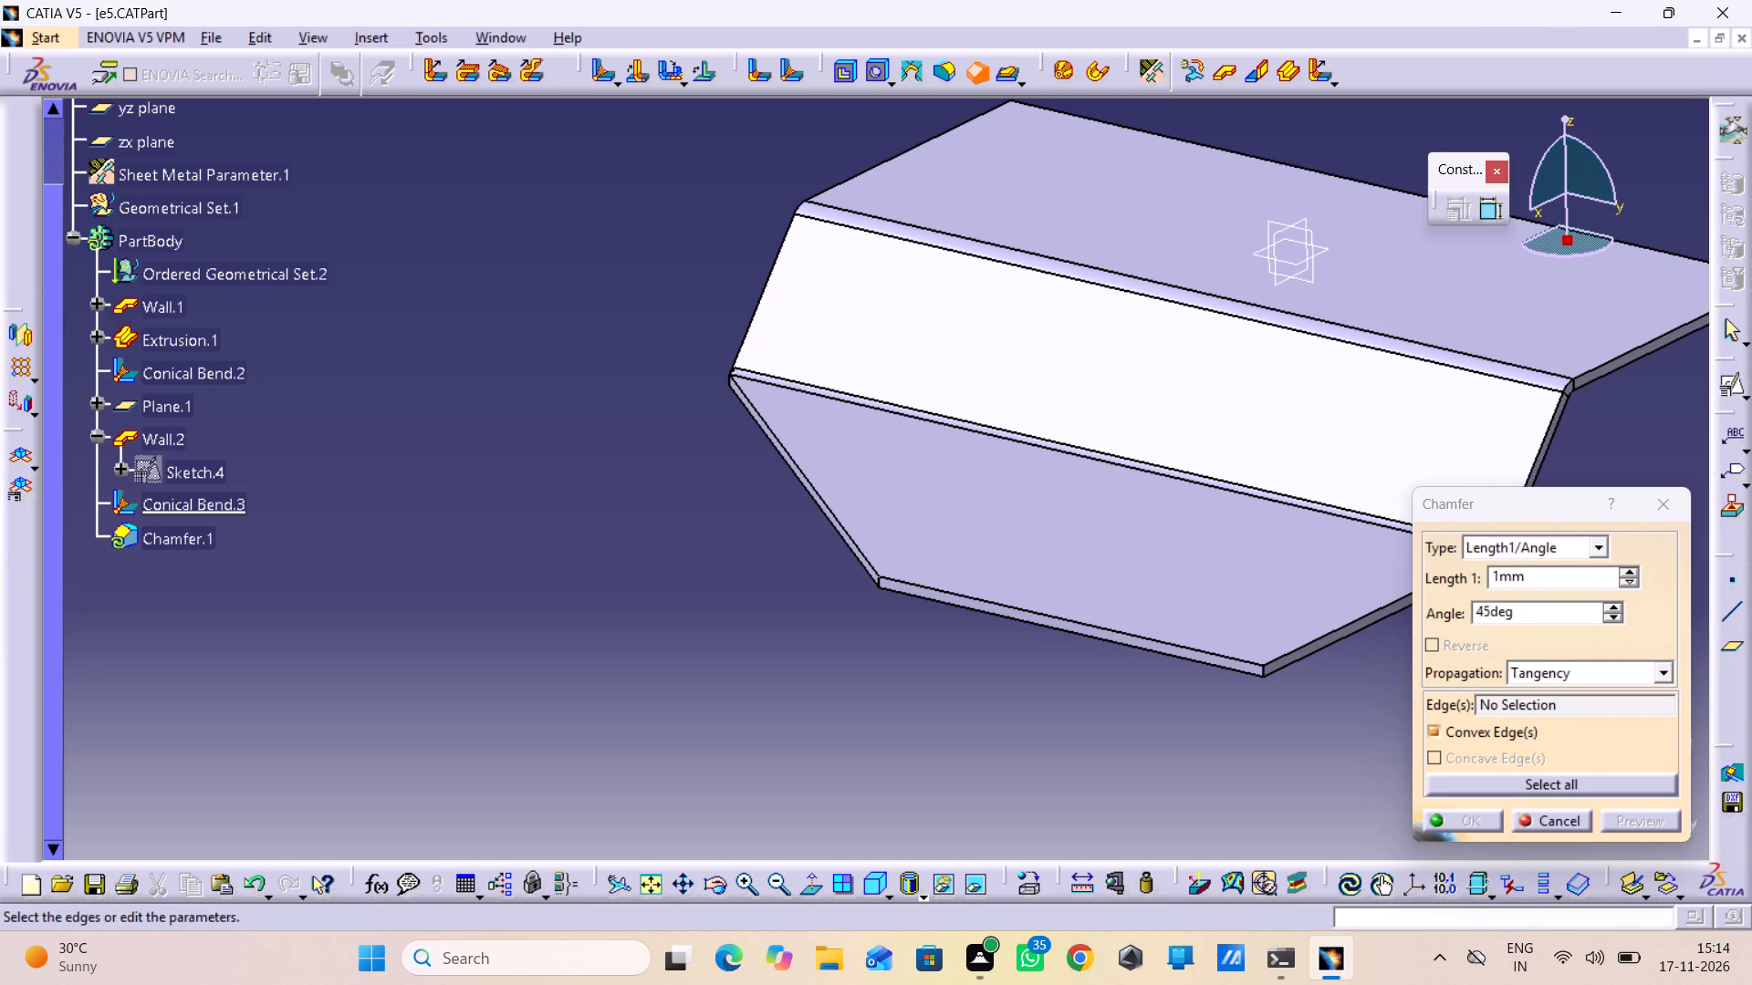
pyautogui.moveTo(1267, 669); pyautogui.dragTo(1265, 610, button='middle')
pyautogui.rightClick(1267, 669)
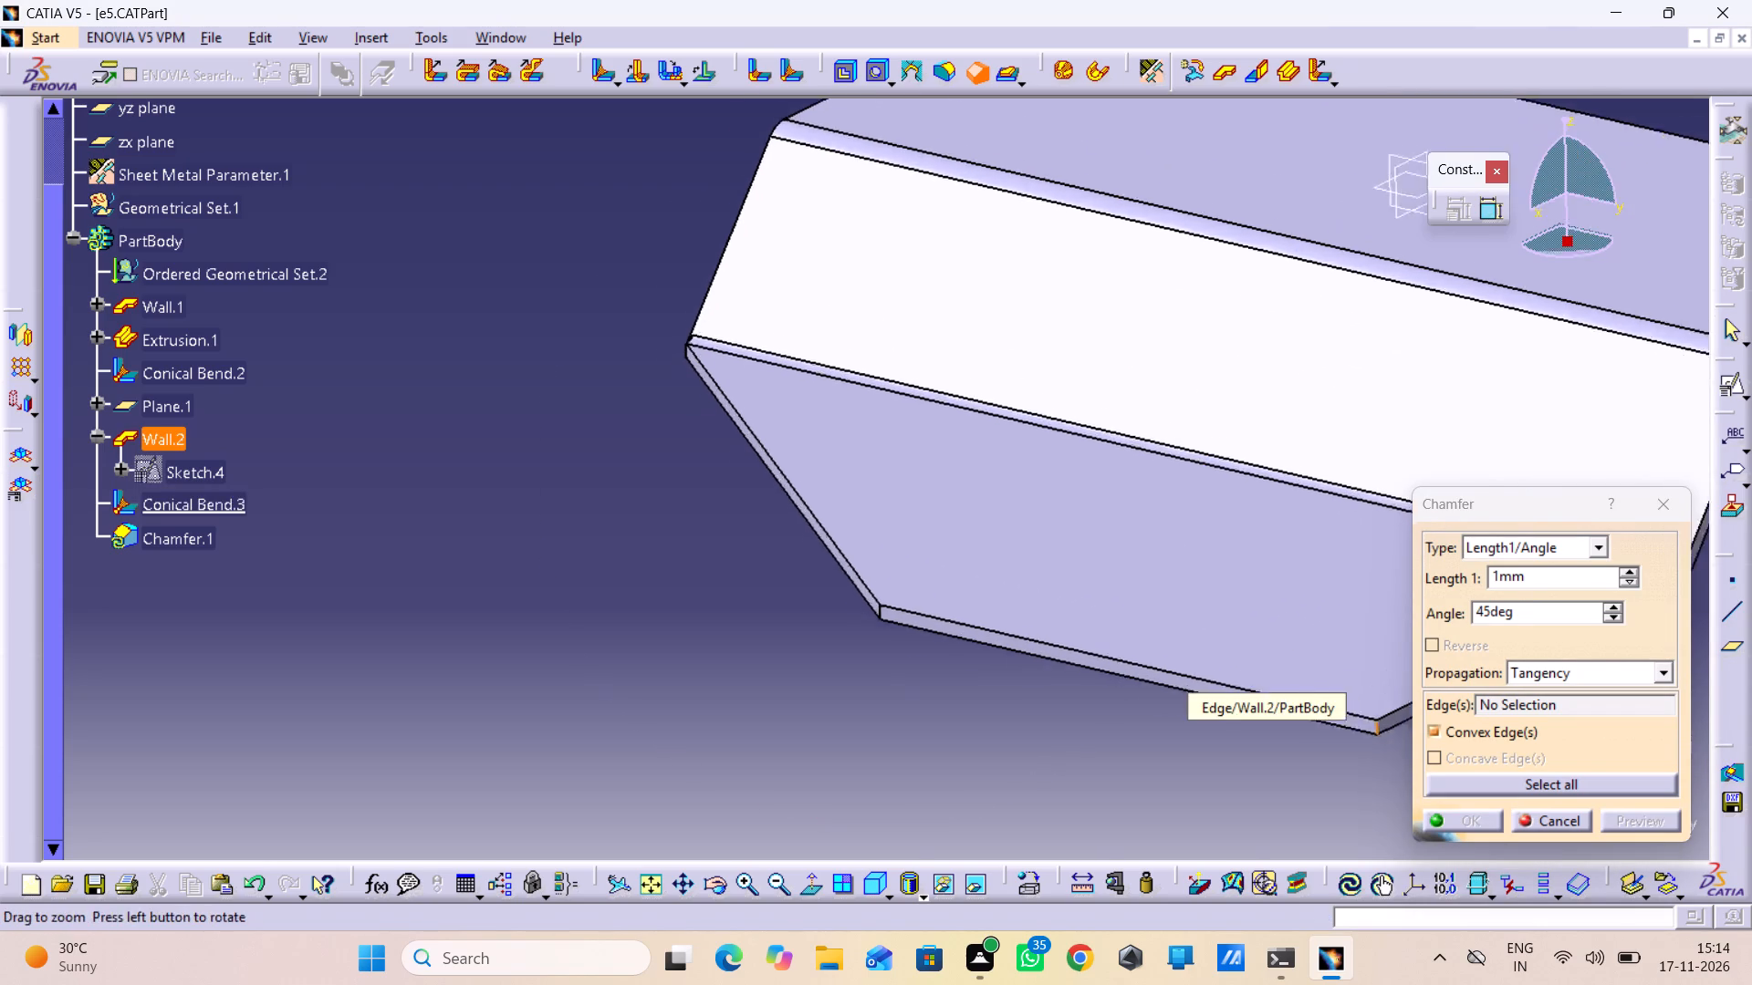
pyautogui.moveTo(1265, 610); pyautogui.dragTo(1265, 585, button='middle')
pyautogui.moveTo(1265, 585); pyautogui.dragTo(550, 388, button='middle')
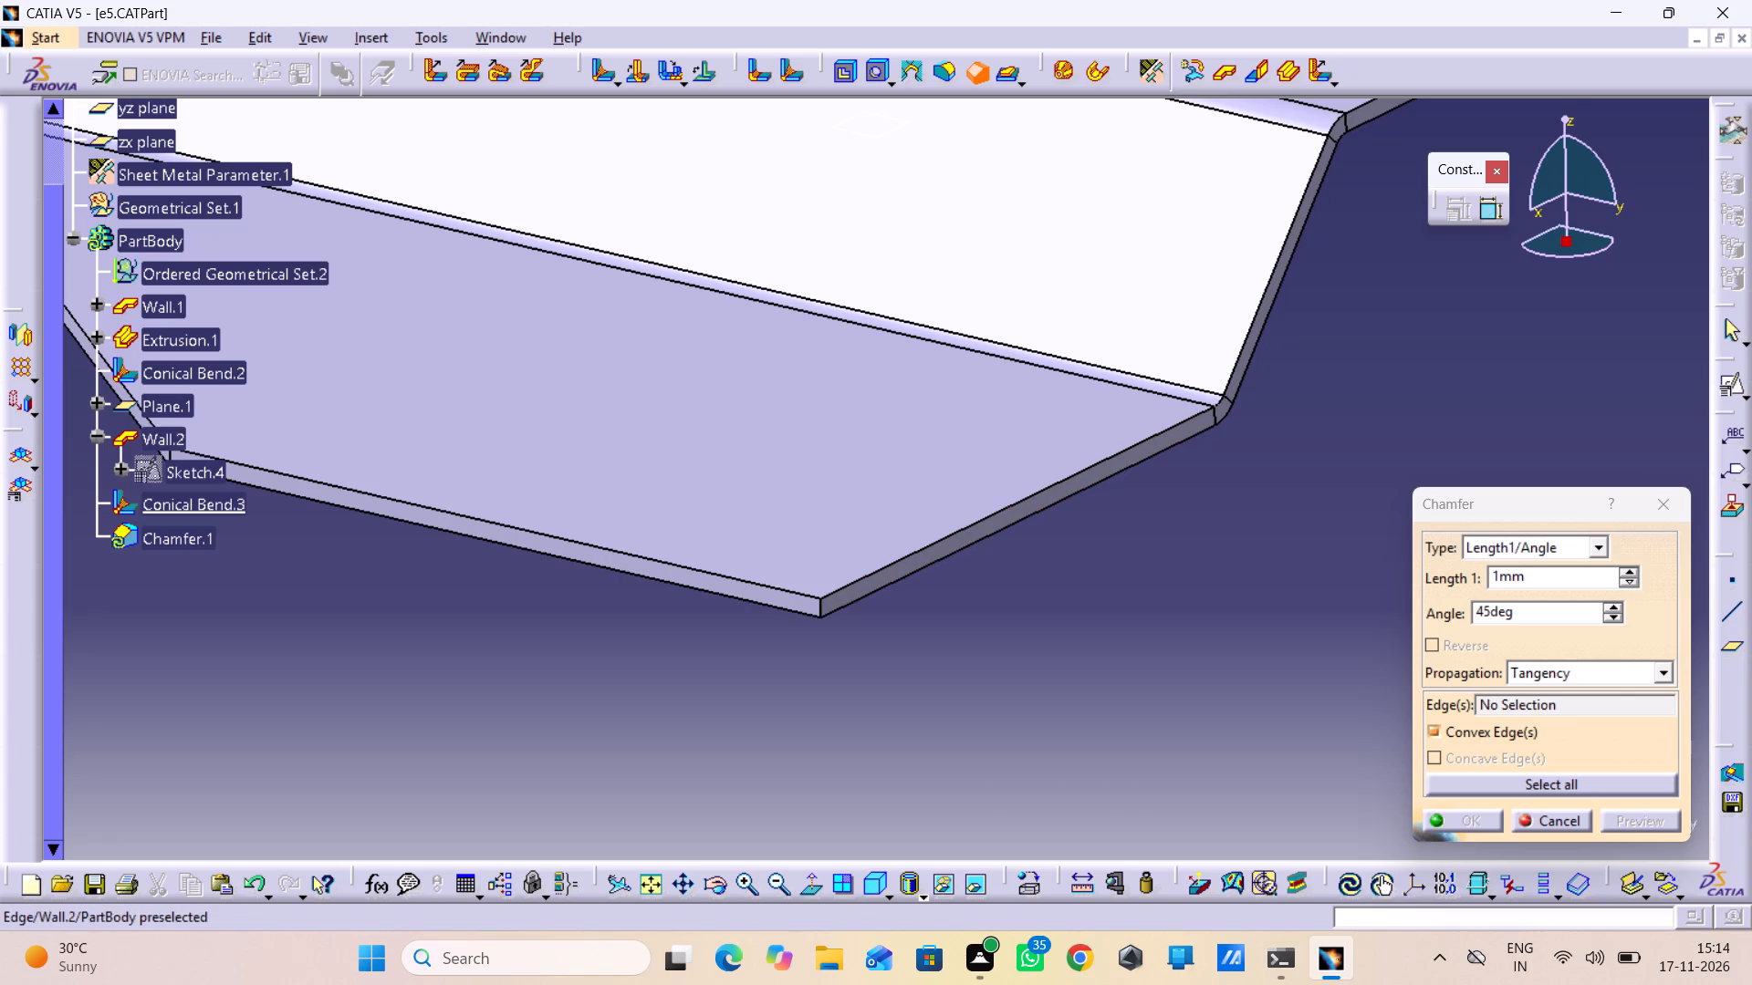
pyautogui.click(819, 607)
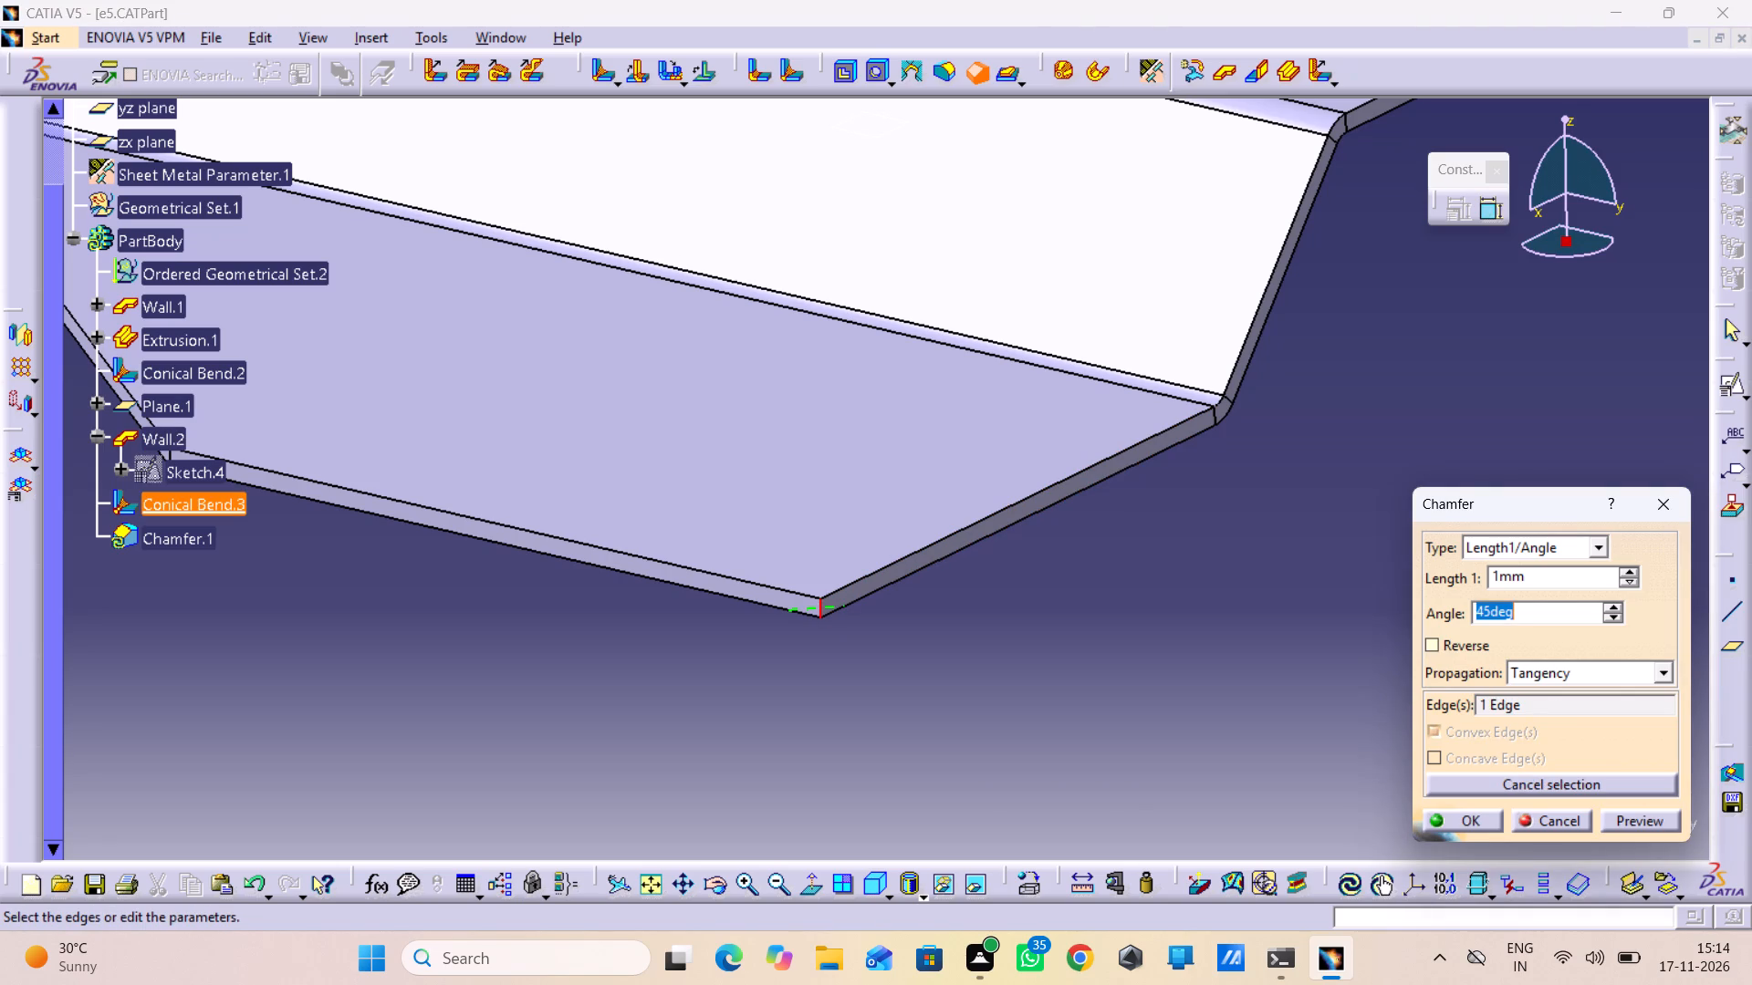
pyautogui.moveTo(1539, 581); pyautogui.dragTo(1439, 581)
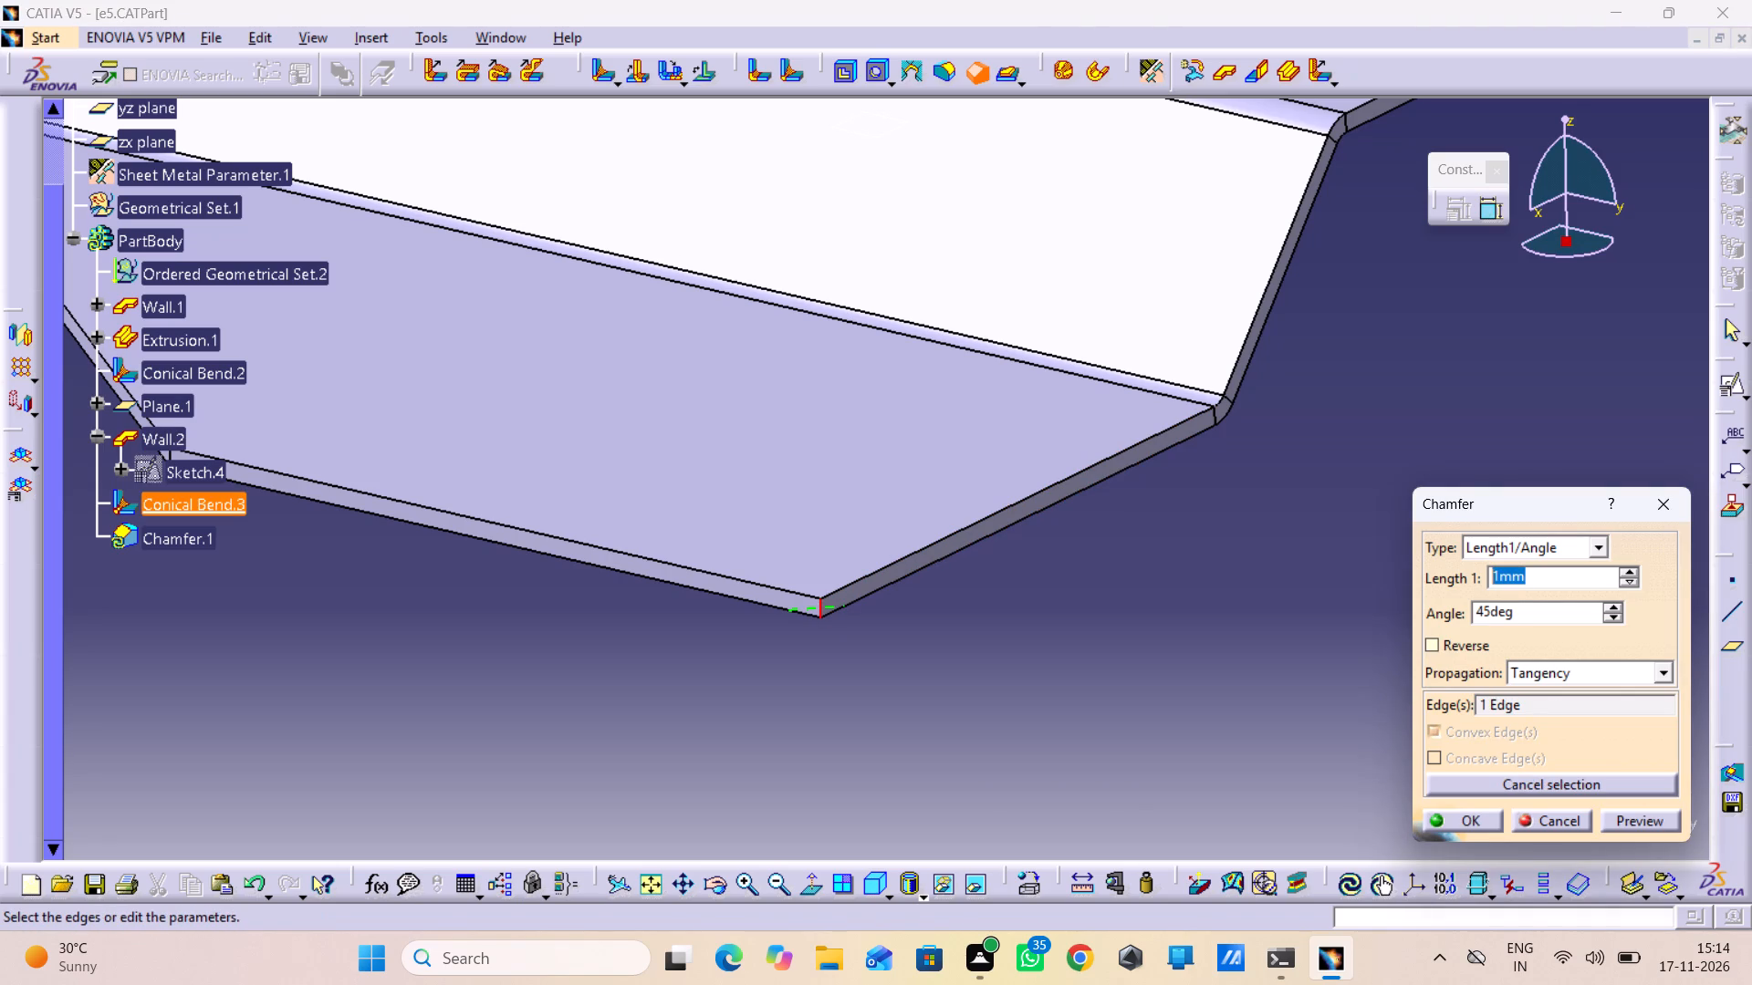
pyautogui.press('5')
pyautogui.click(1661, 812)
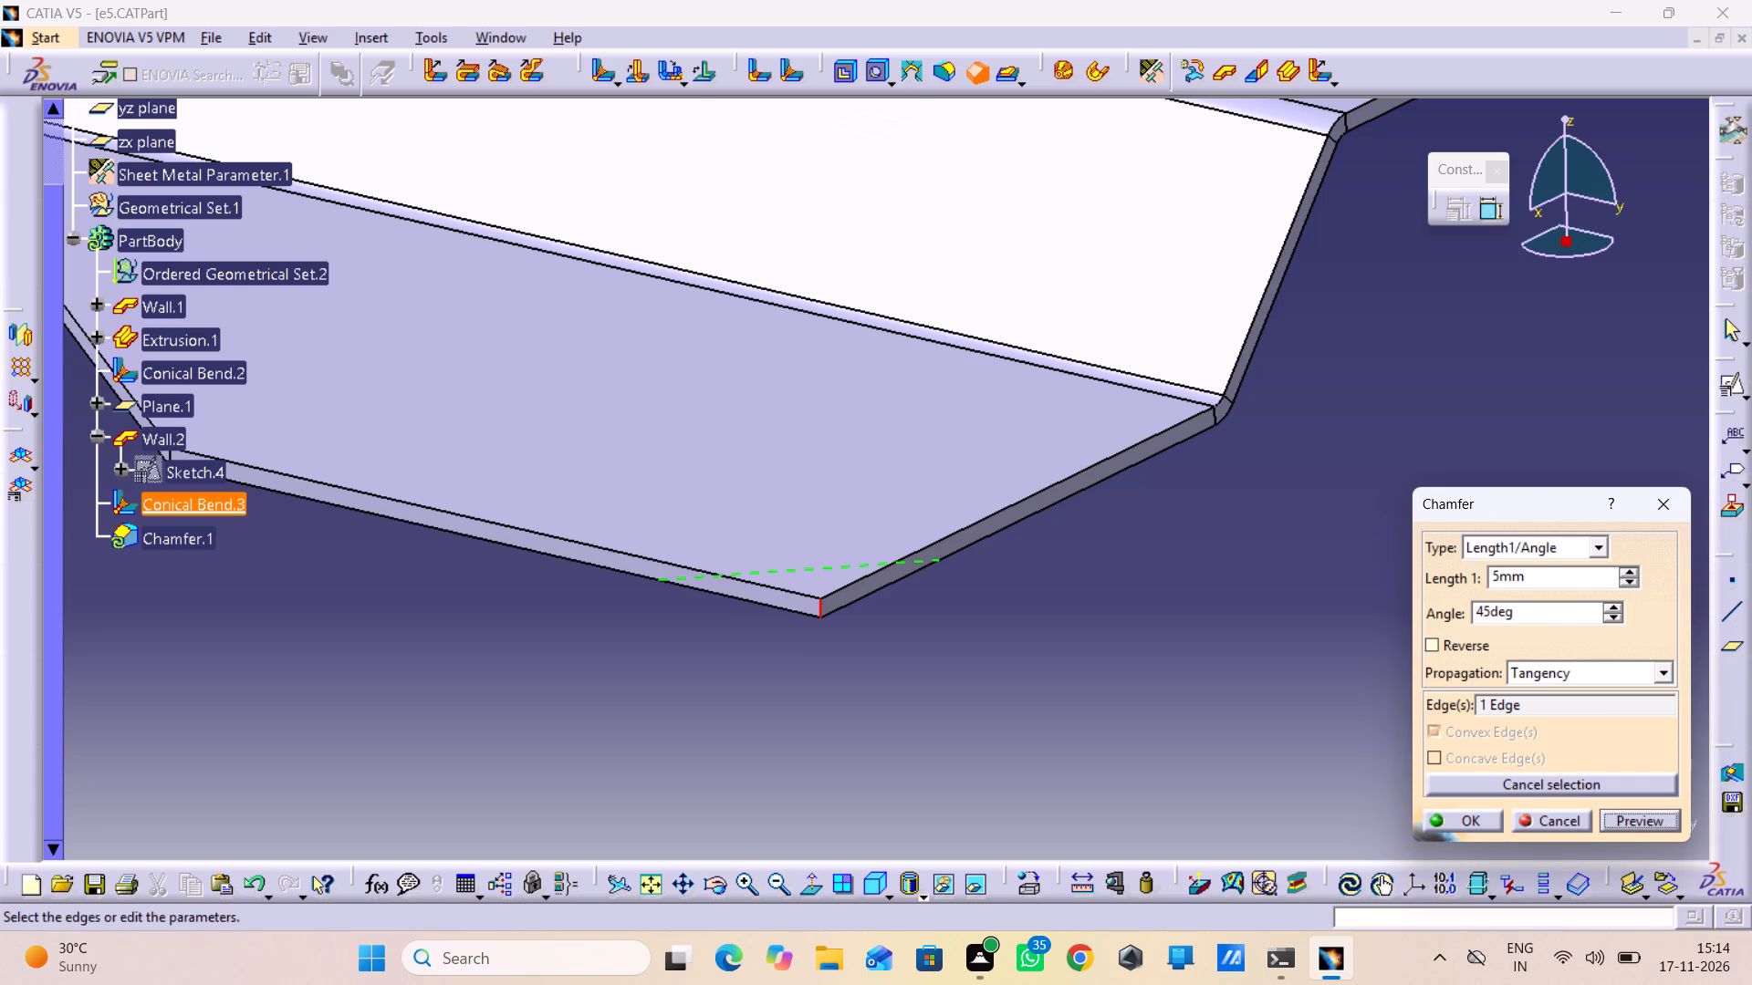
pyautogui.click(1468, 817)
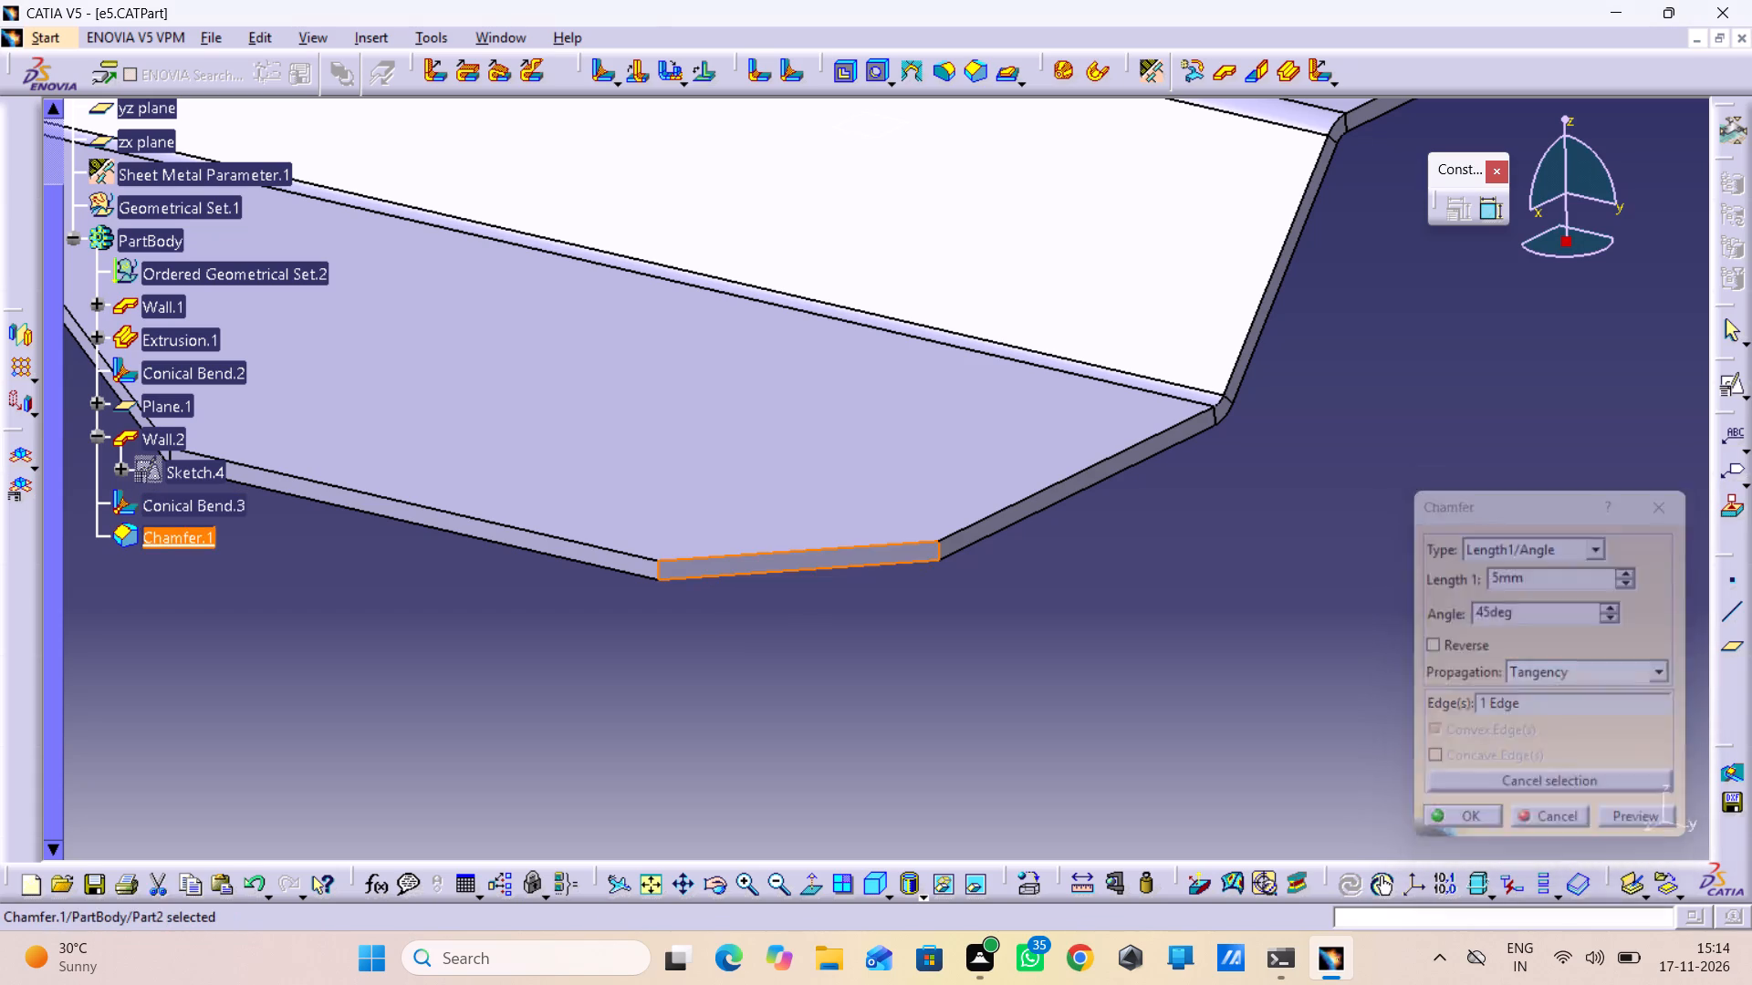
pyautogui.click(1281, 704)
# Start a hole on the flat upper face of Wall.1 and set its diameter to 5 mm.
pyautogui.moveTo(1020, 614); pyautogui.dragTo(1136, 655, button='middle')
pyautogui.moveTo(1020, 614); pyautogui.dragTo(1086, 635, button='right')
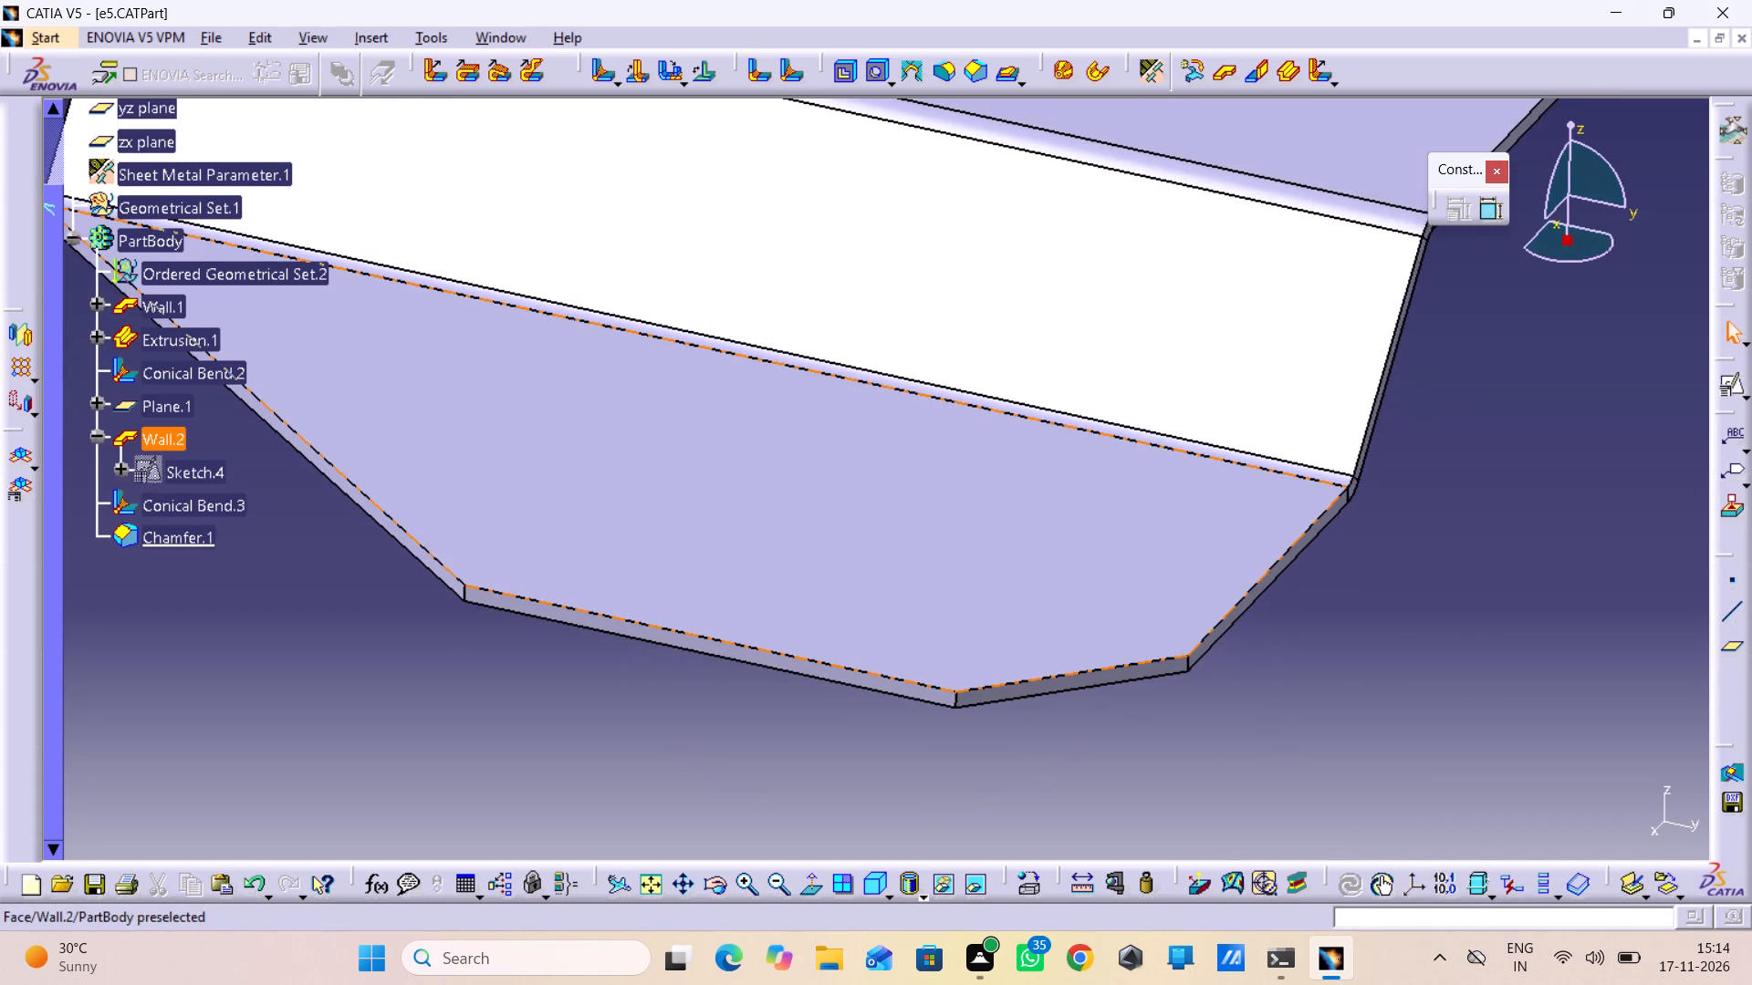
pyautogui.moveTo(1147, 606); pyautogui.dragTo(1184, 702, button='middle')
pyautogui.rightClick(1146, 606)
pyautogui.click(1034, 653)
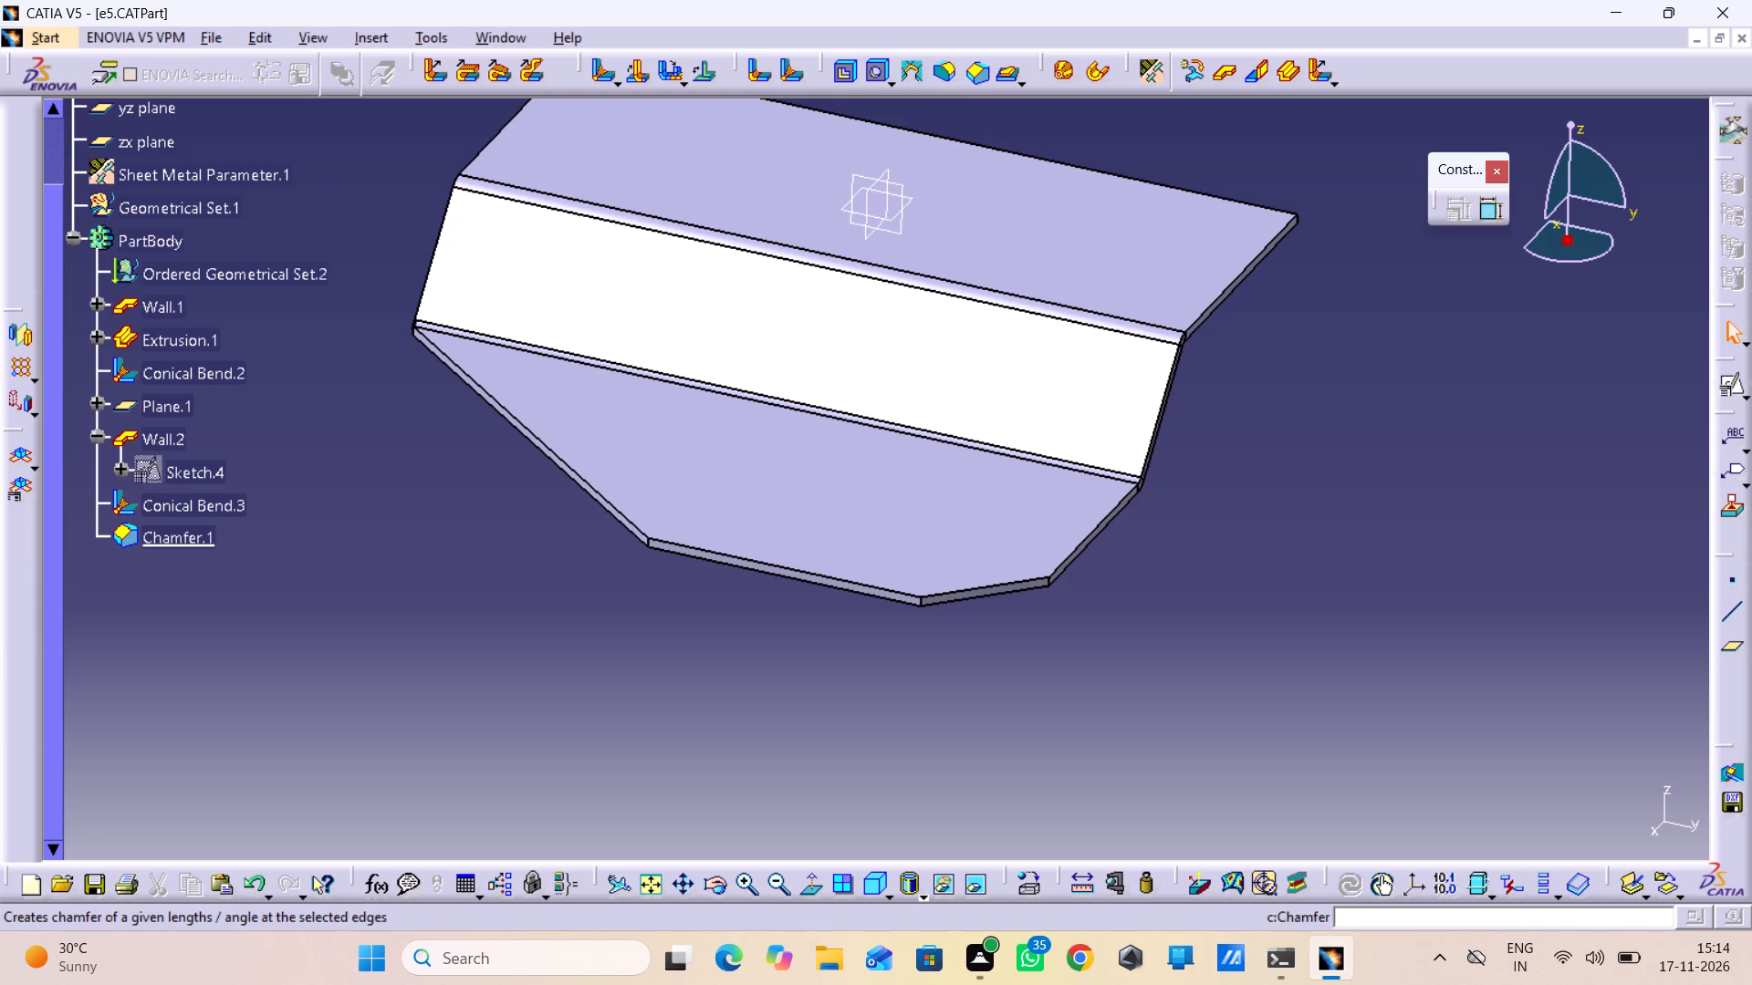
pyautogui.click(874, 76)
pyautogui.click(805, 176)
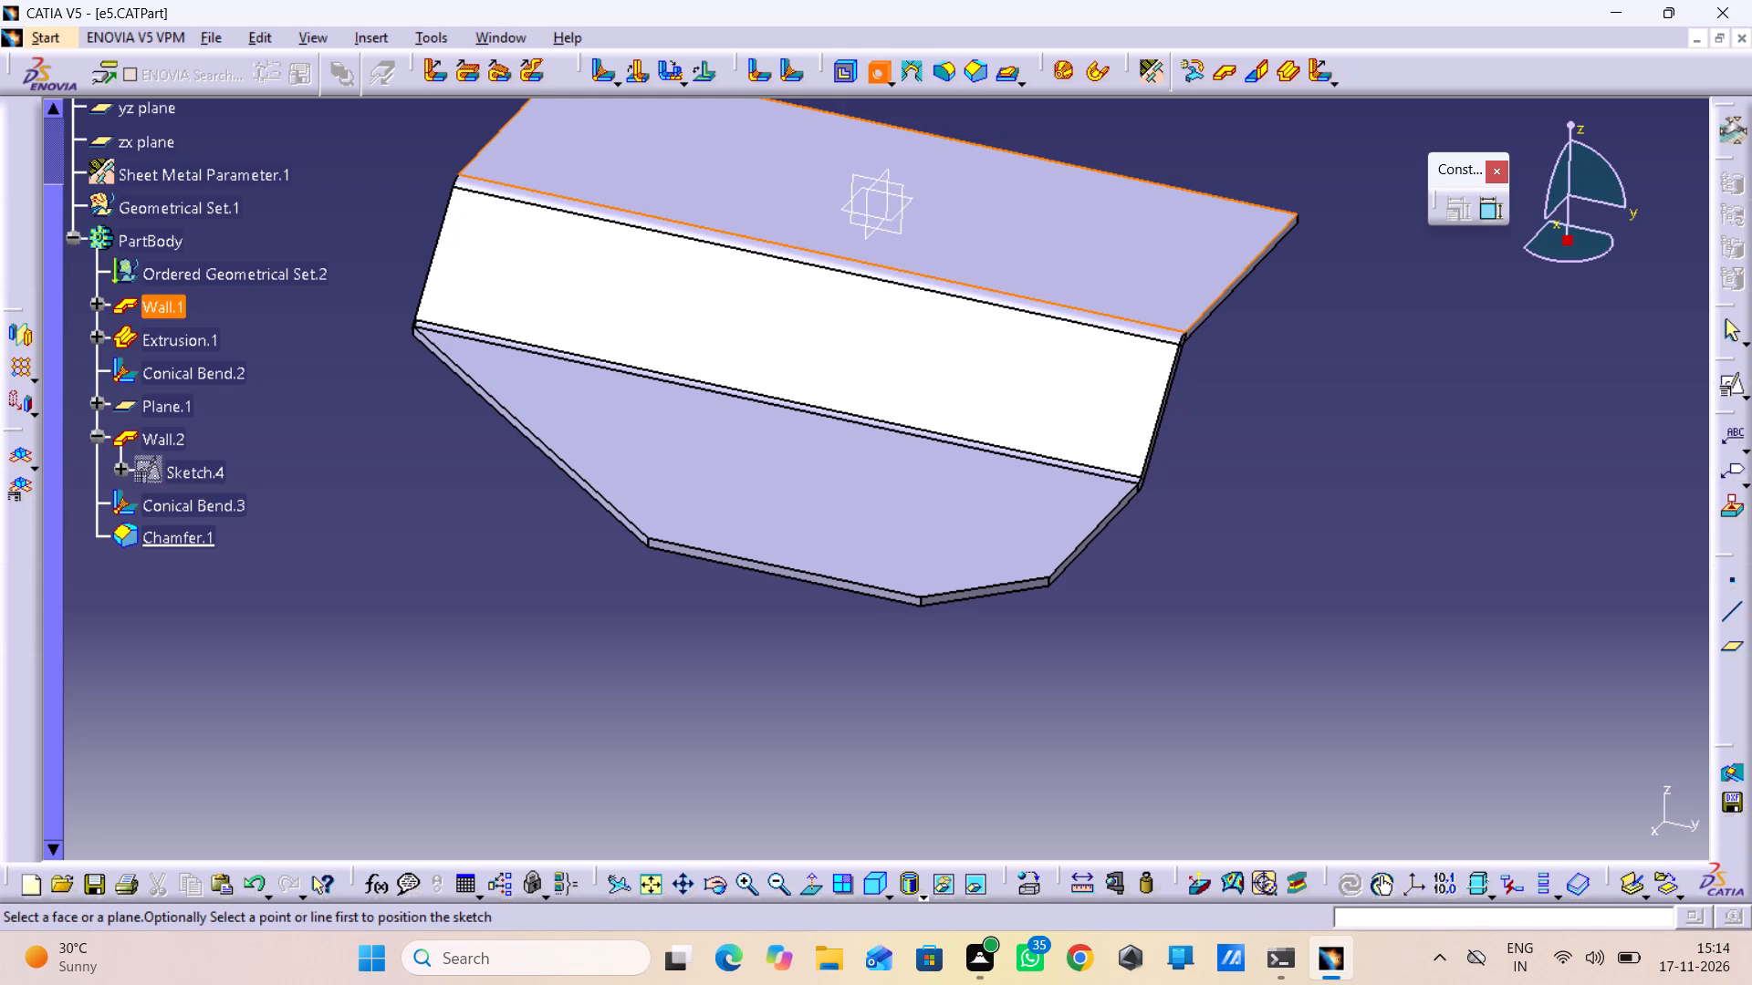
pyautogui.moveTo(741, 154); pyautogui.dragTo(751, 216, button='middle')
pyautogui.moveTo(767, 187); pyautogui.dragTo(786, 243, button='middle')
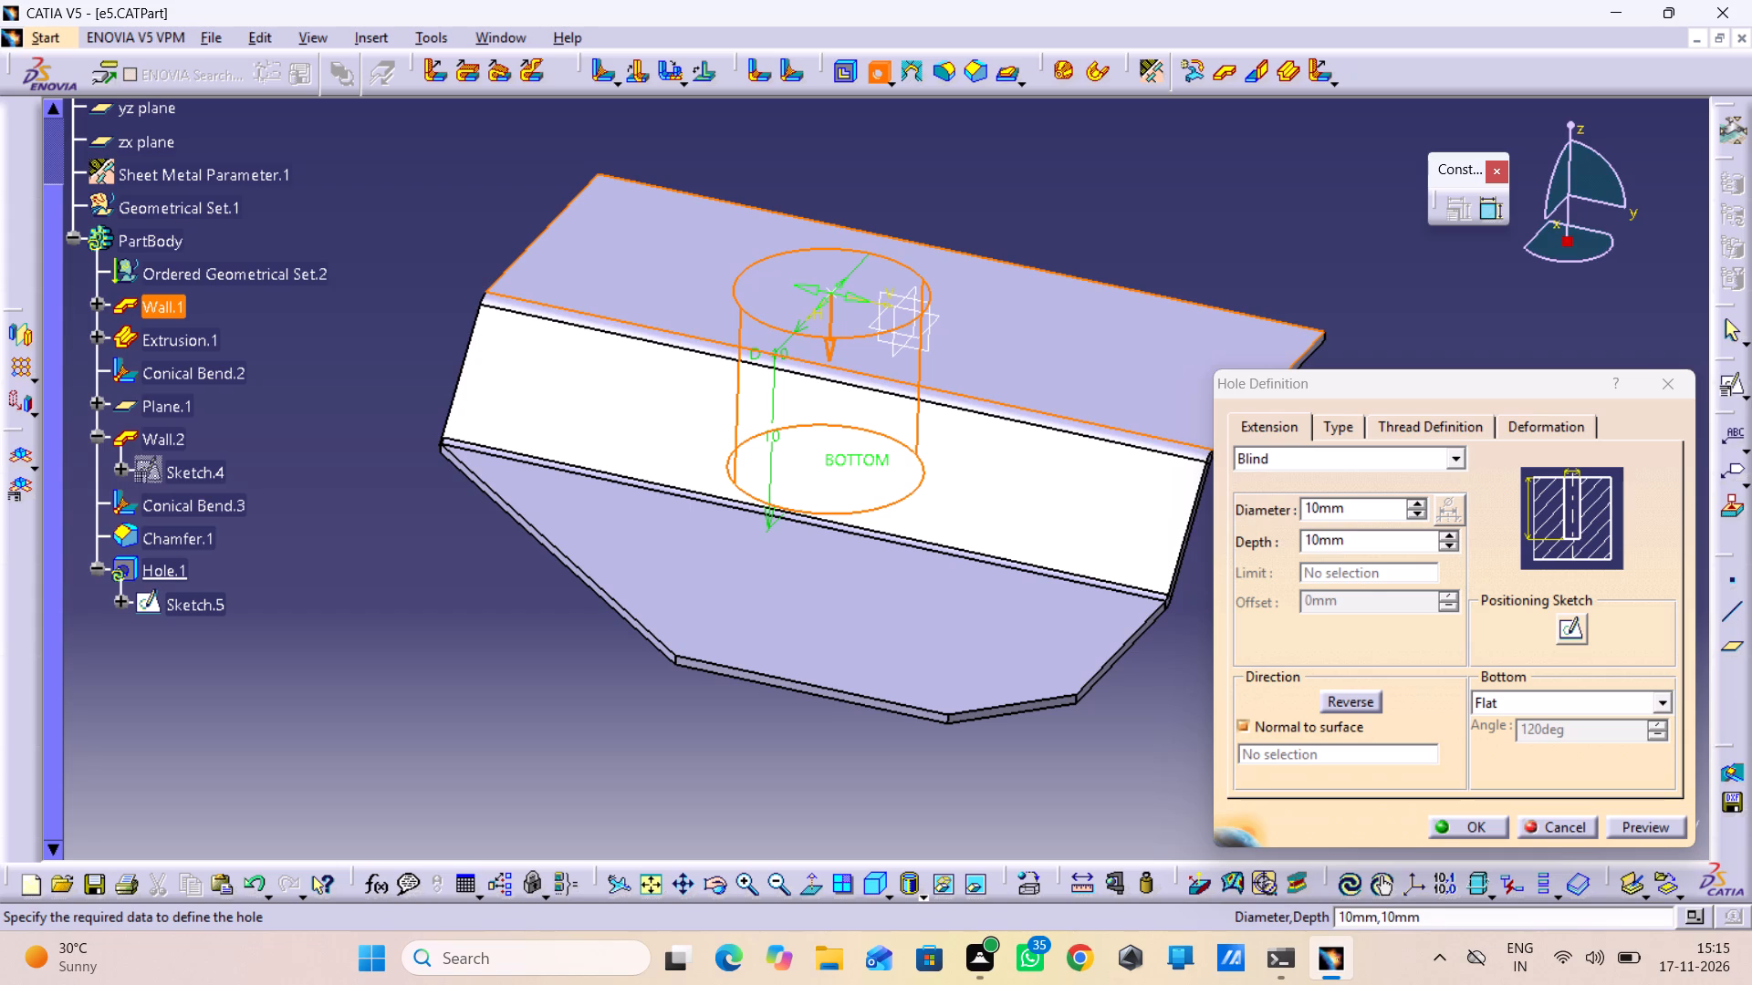
pyautogui.write('2.5')
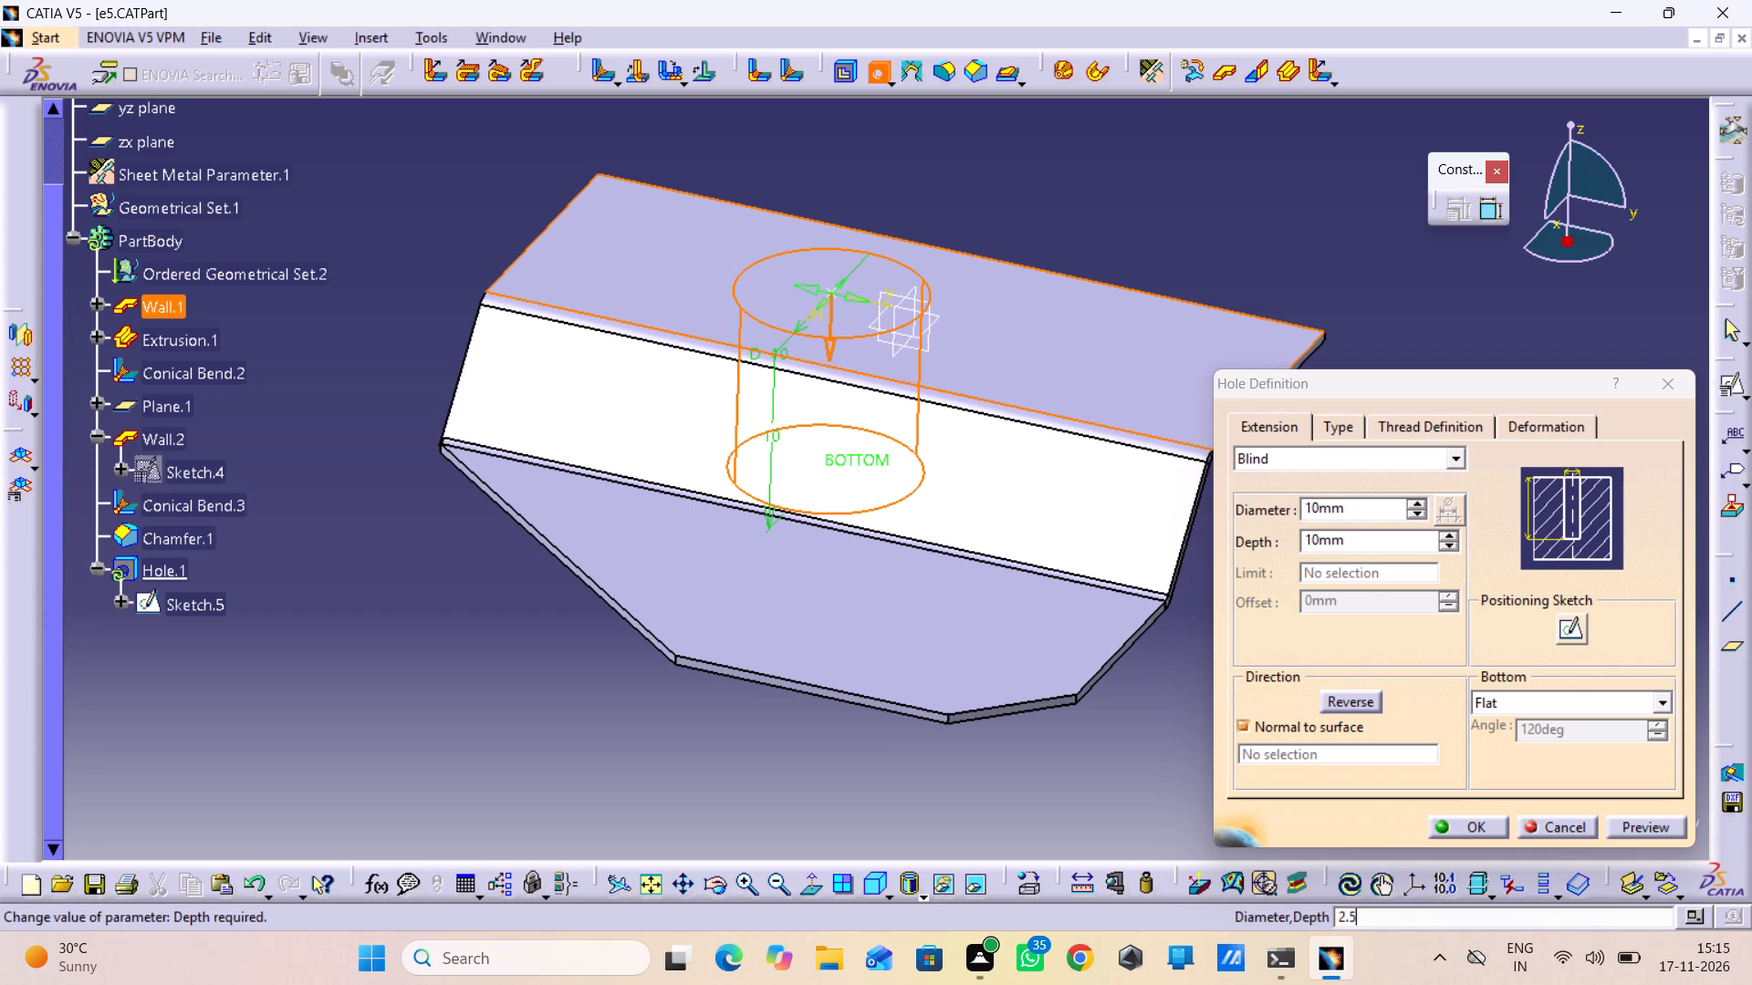
pyautogui.moveTo(1367, 503); pyautogui.dragTo(1096, 454)
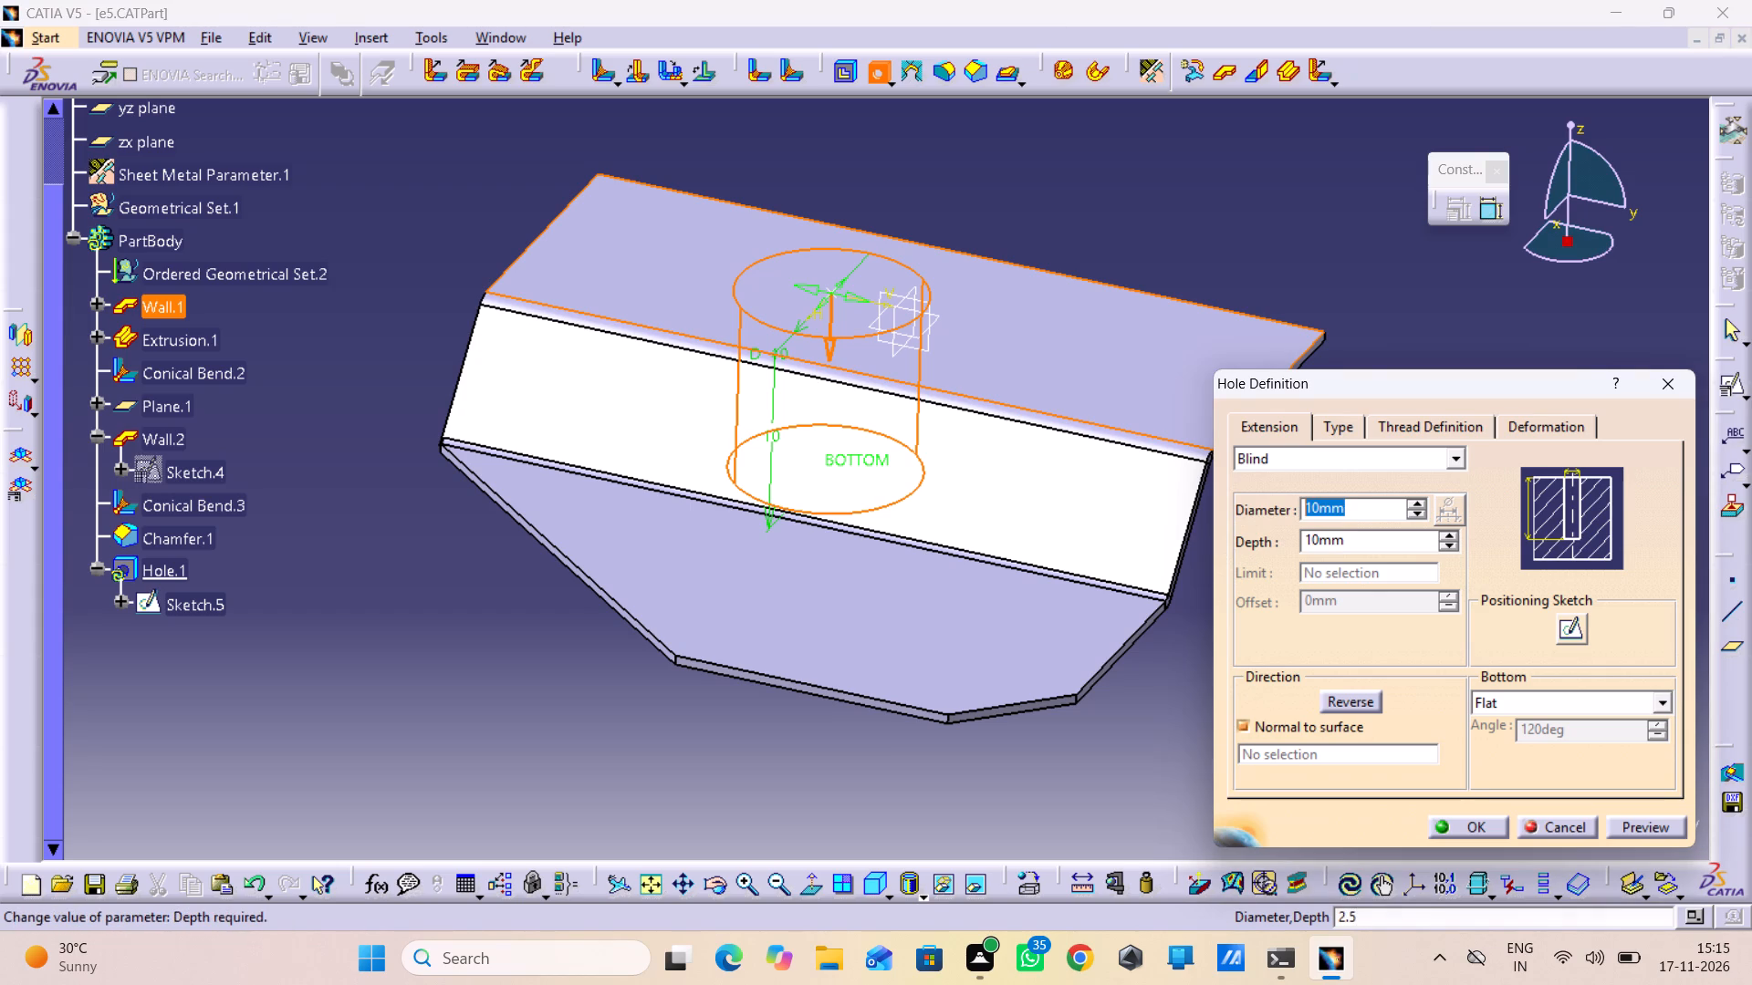
pyautogui.press('5')
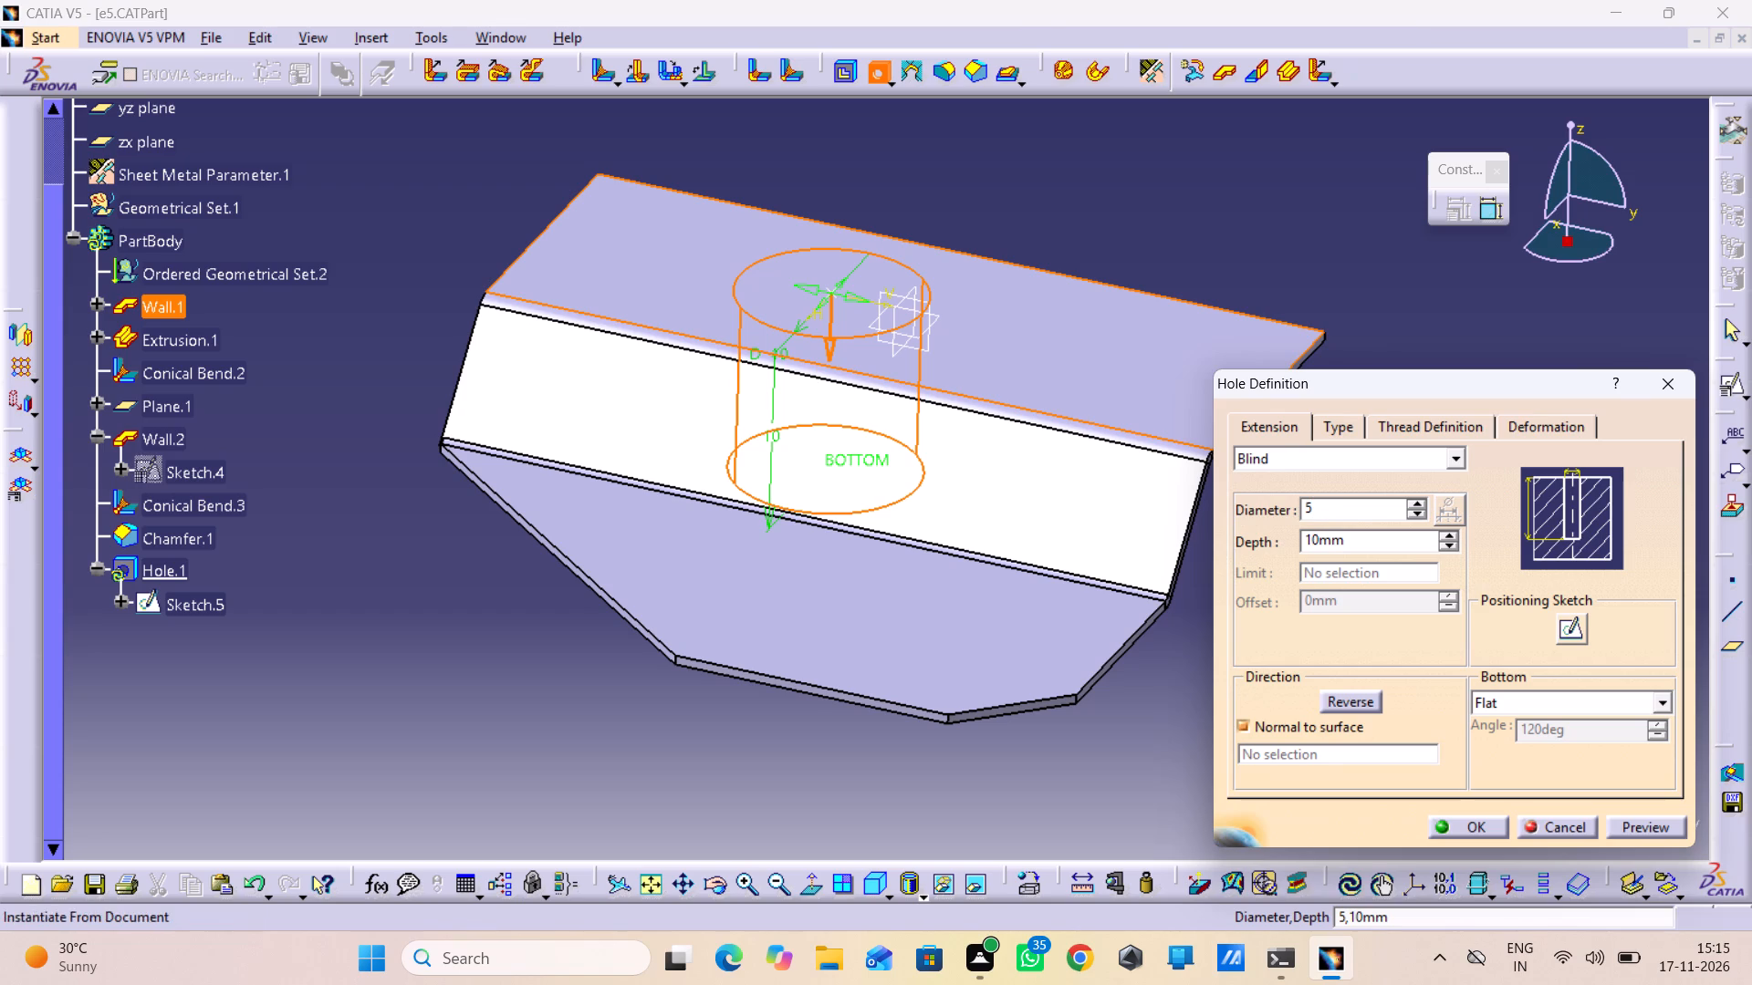
# In the hole's positioning sketch, constrain the centre point 10 mm from Wall.1's short end edge at the -Y end.
pyautogui.click(1582, 635)
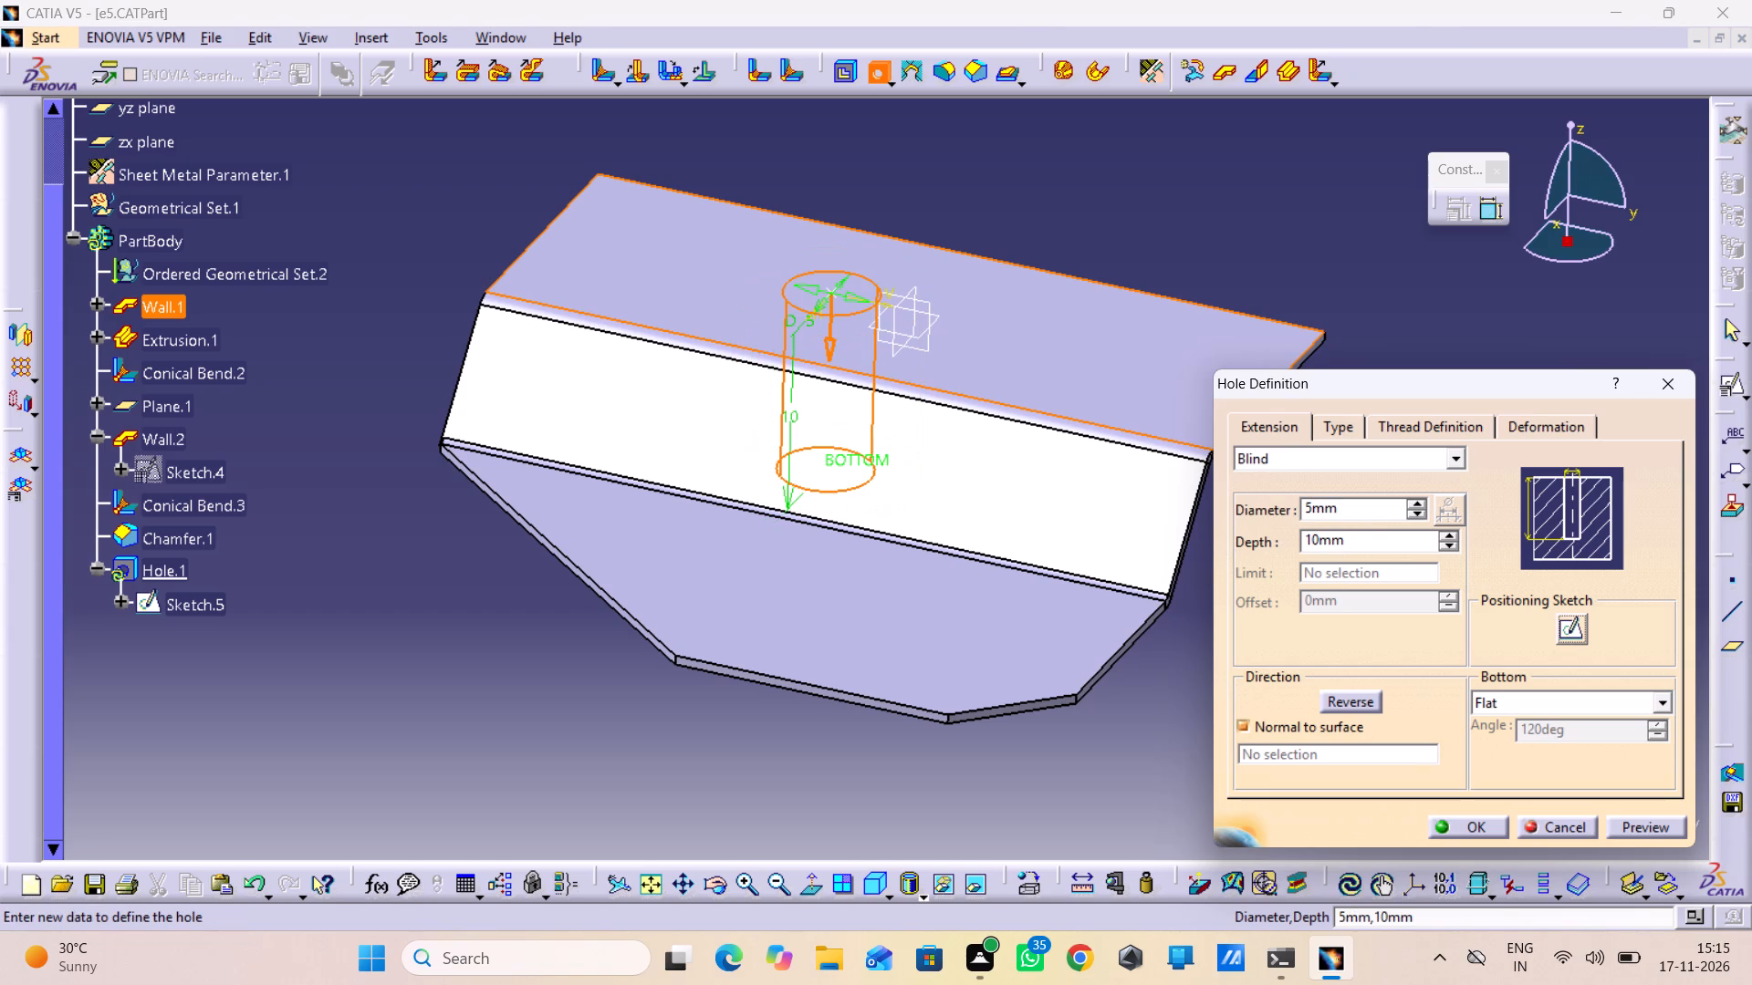
pyautogui.doubleClick(1582, 635)
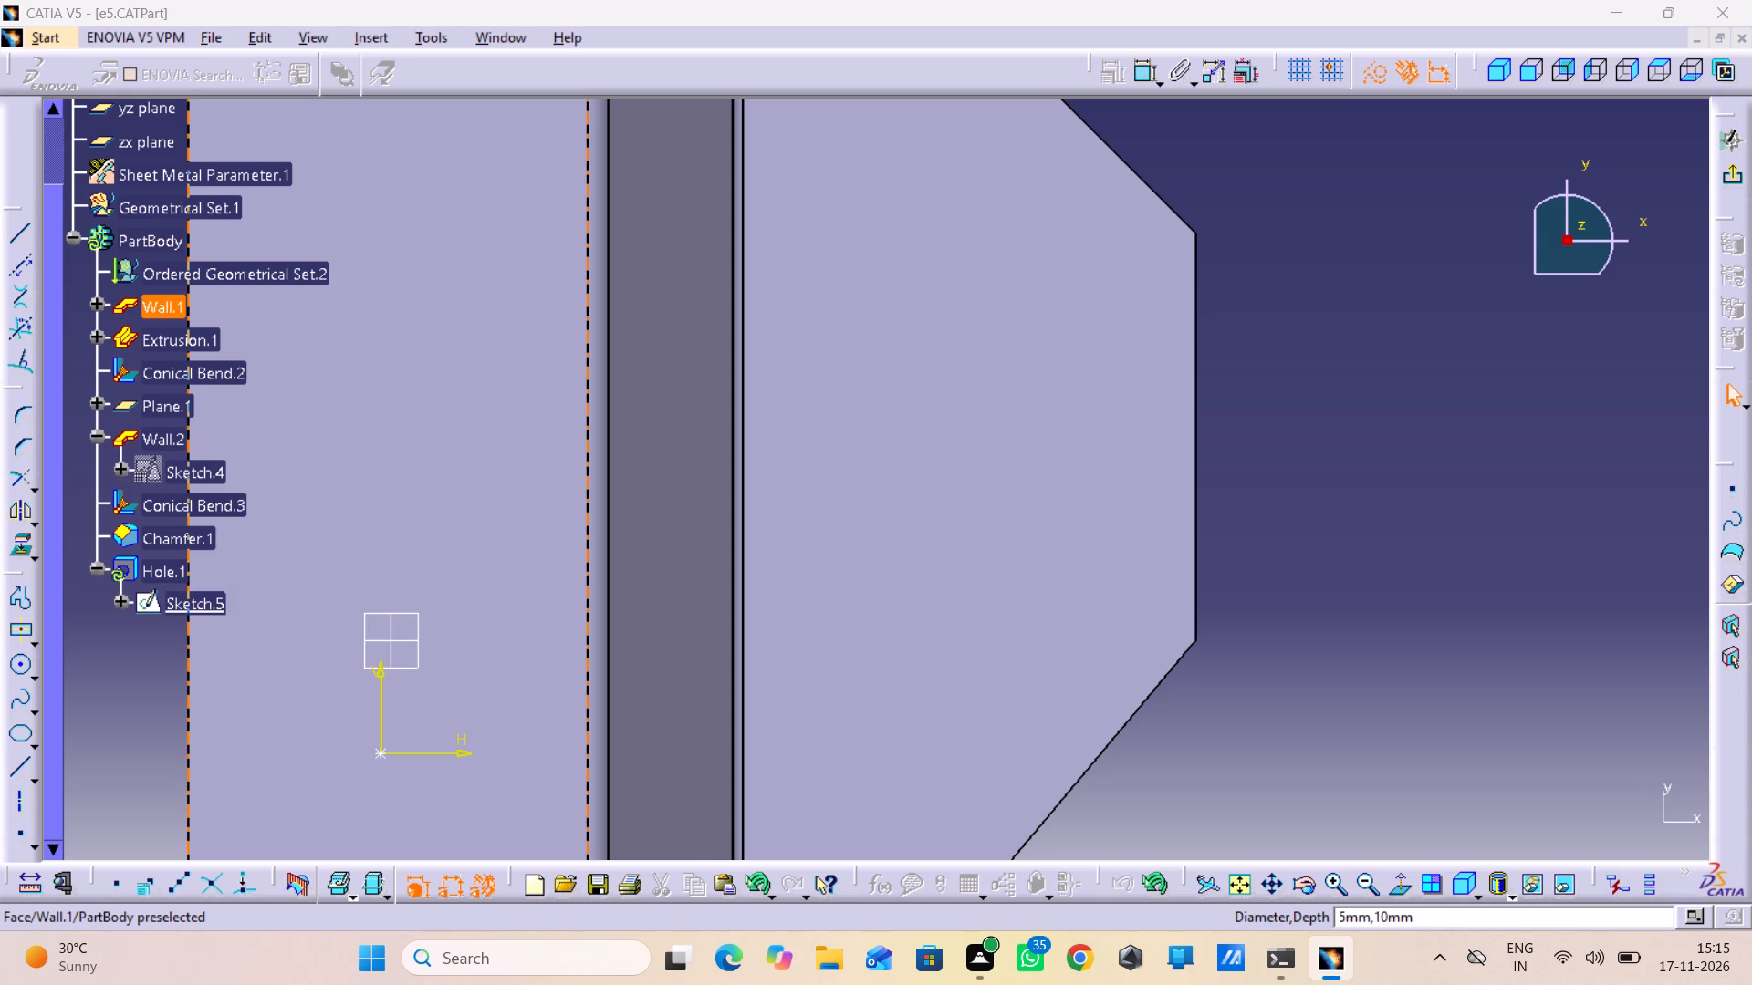
pyautogui.moveTo(401, 651); pyautogui.dragTo(612, 197, button='middle')
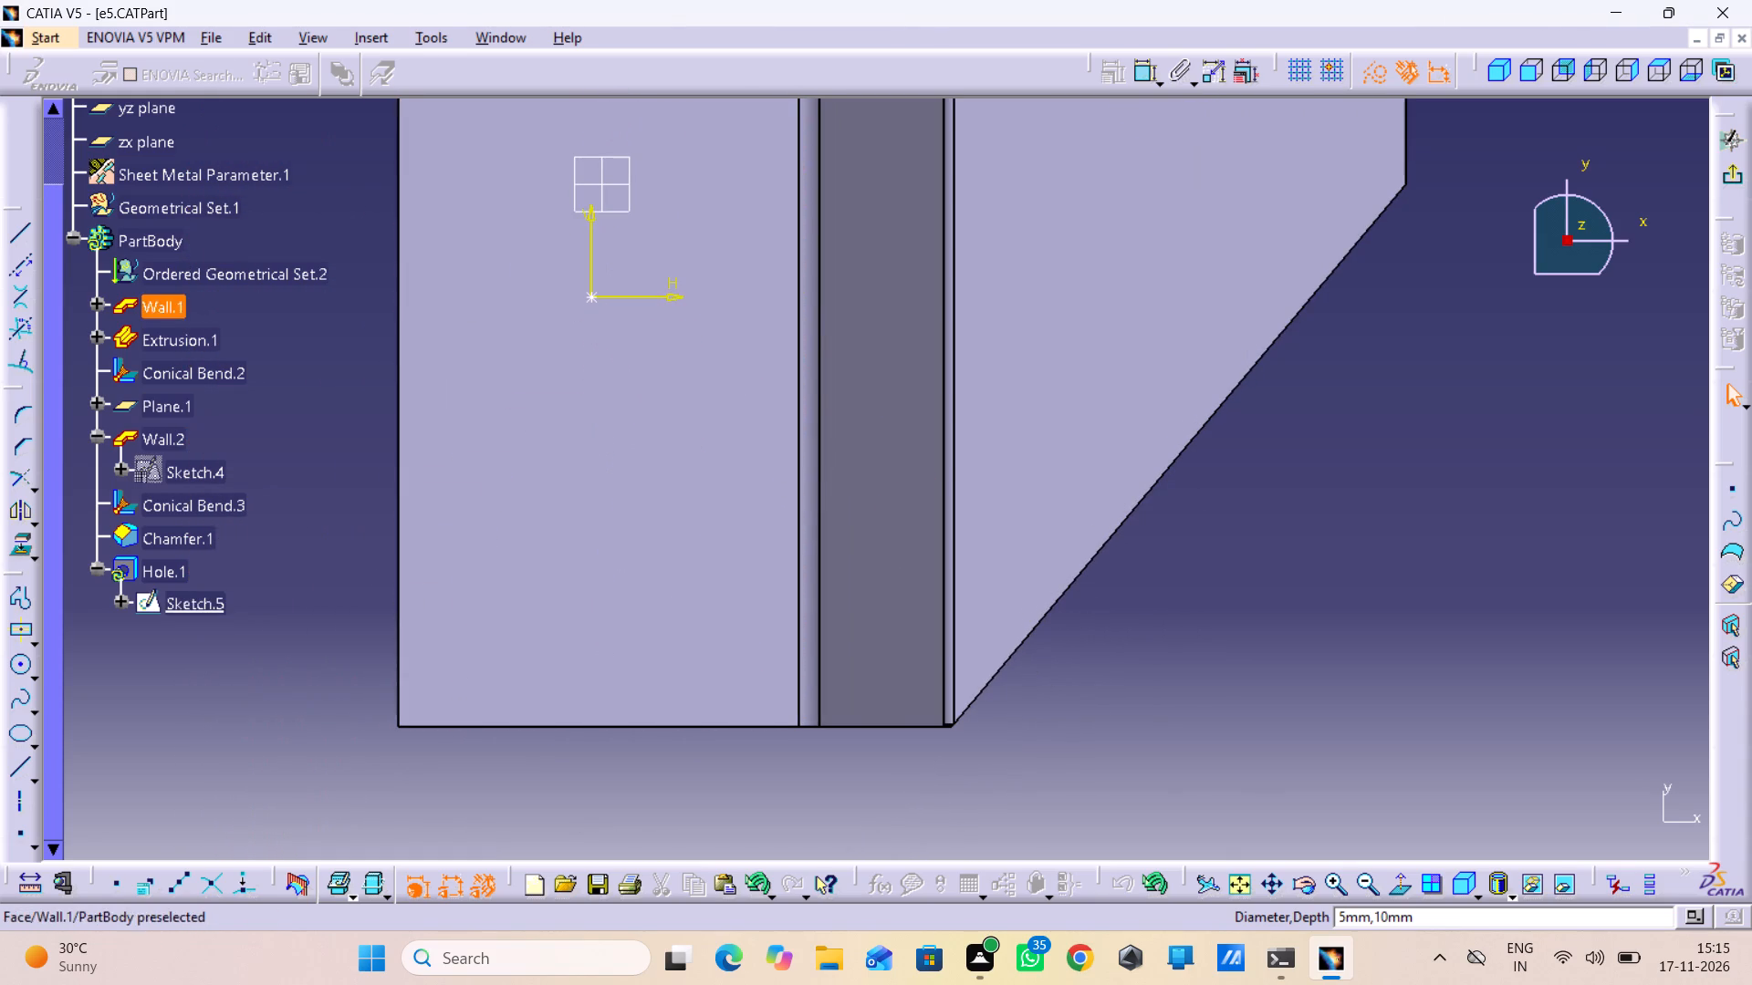
pyautogui.doubleClick(1148, 61)
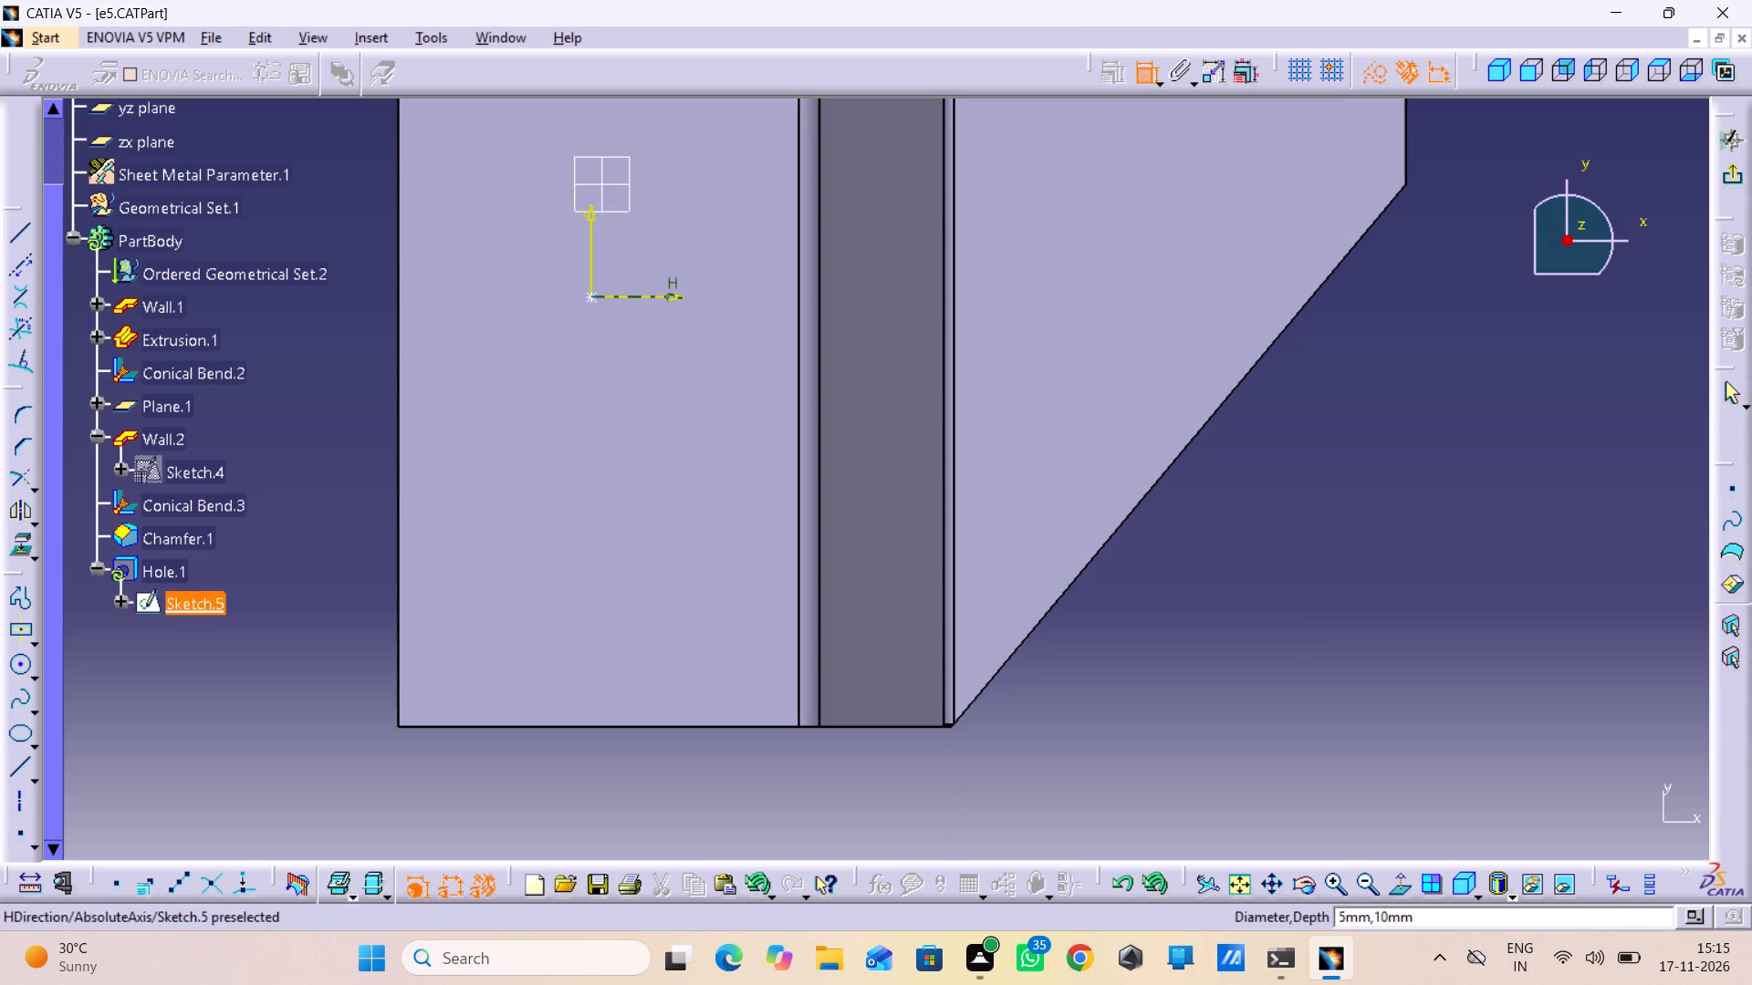
pyautogui.moveTo(589, 293); pyautogui.dragTo(579, 299)
pyautogui.click(600, 726)
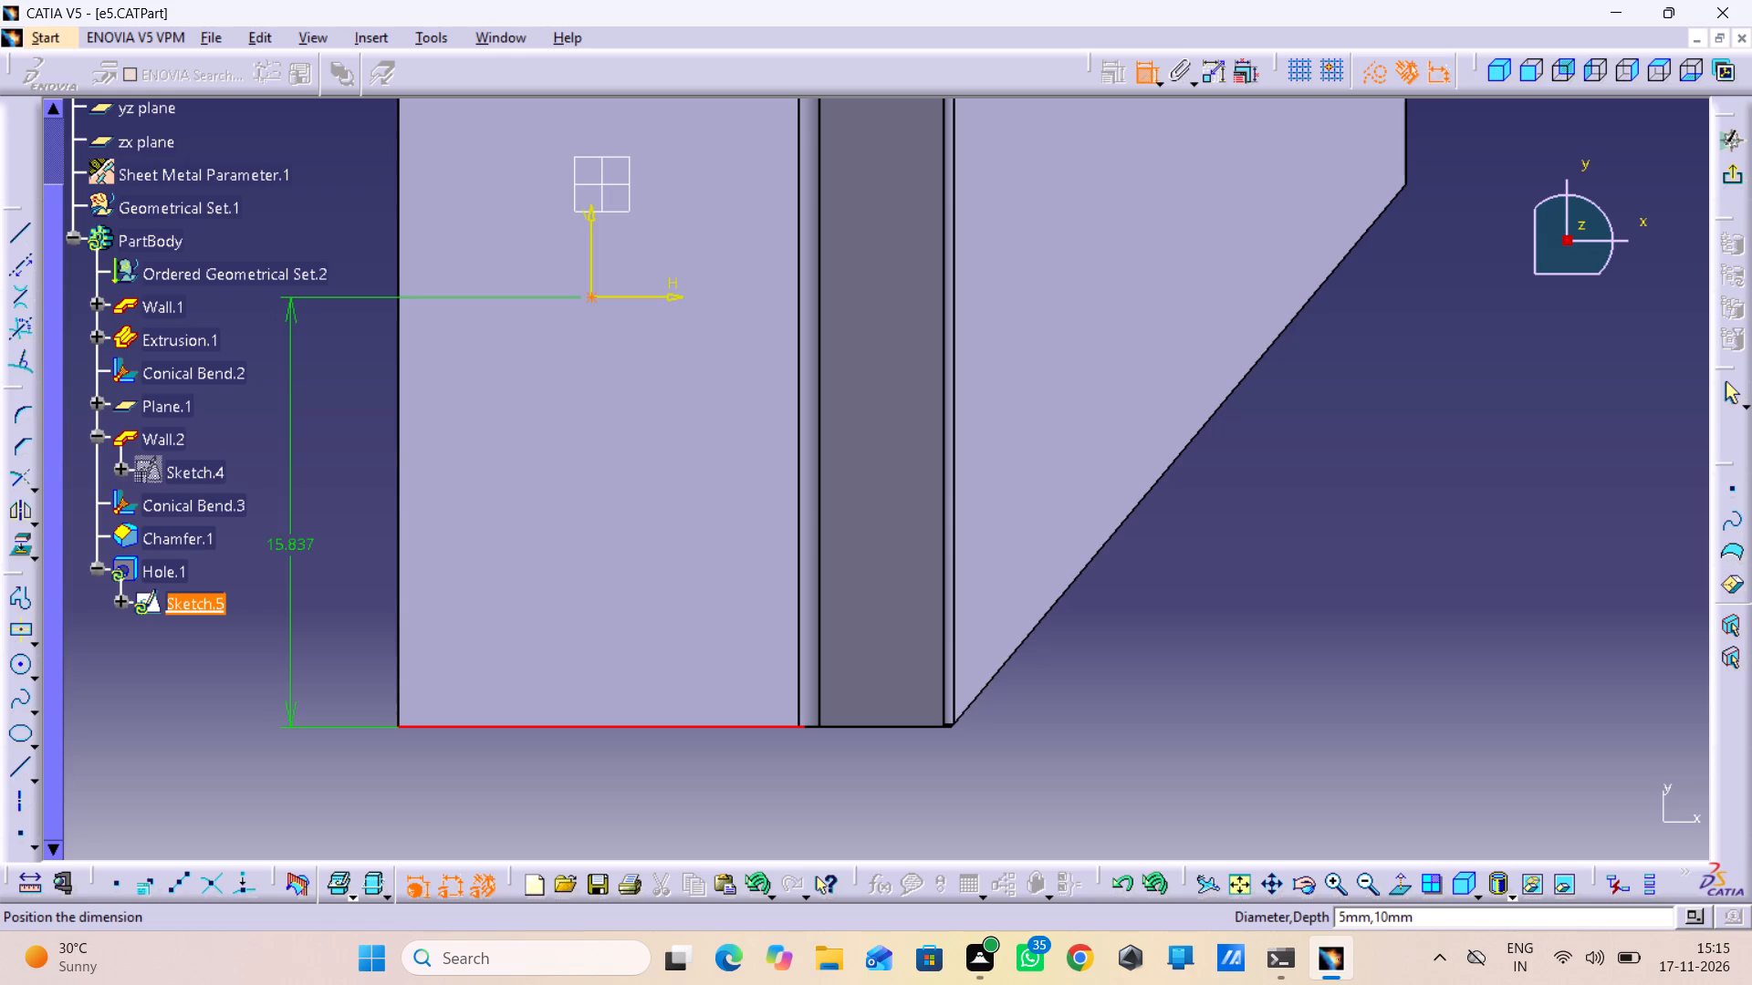
pyautogui.click(298, 554)
pyautogui.doubleClick(298, 554)
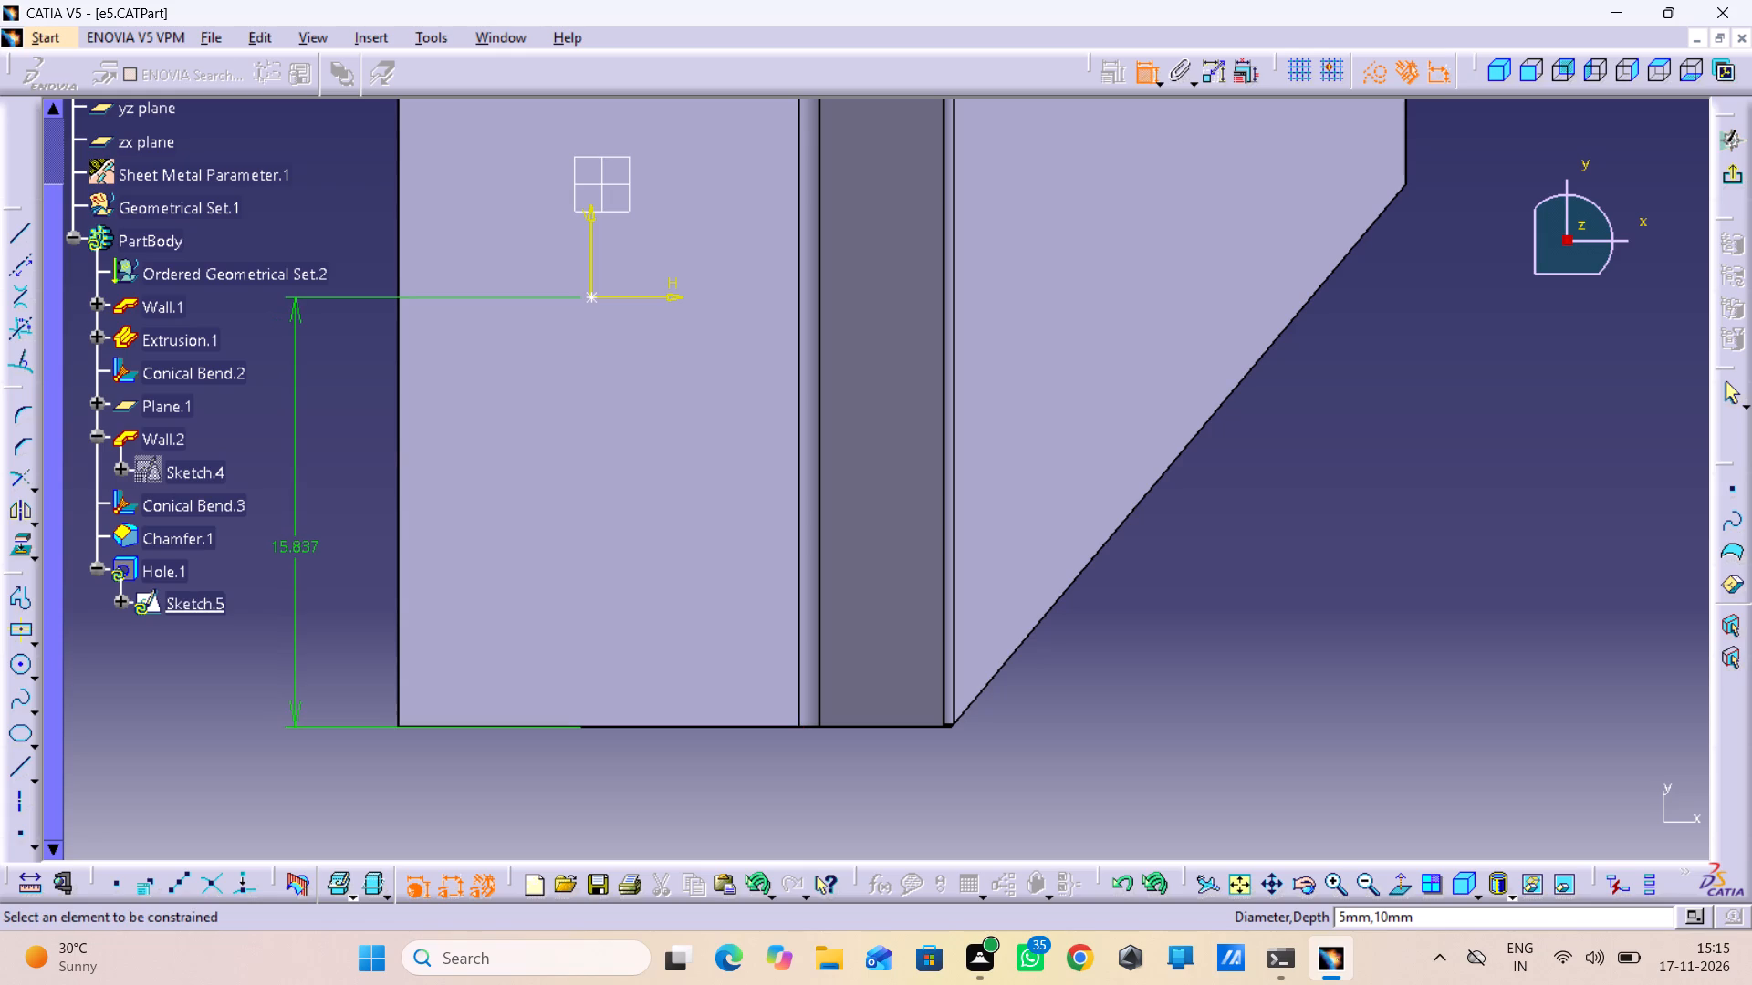
pyautogui.doubleClick(304, 545)
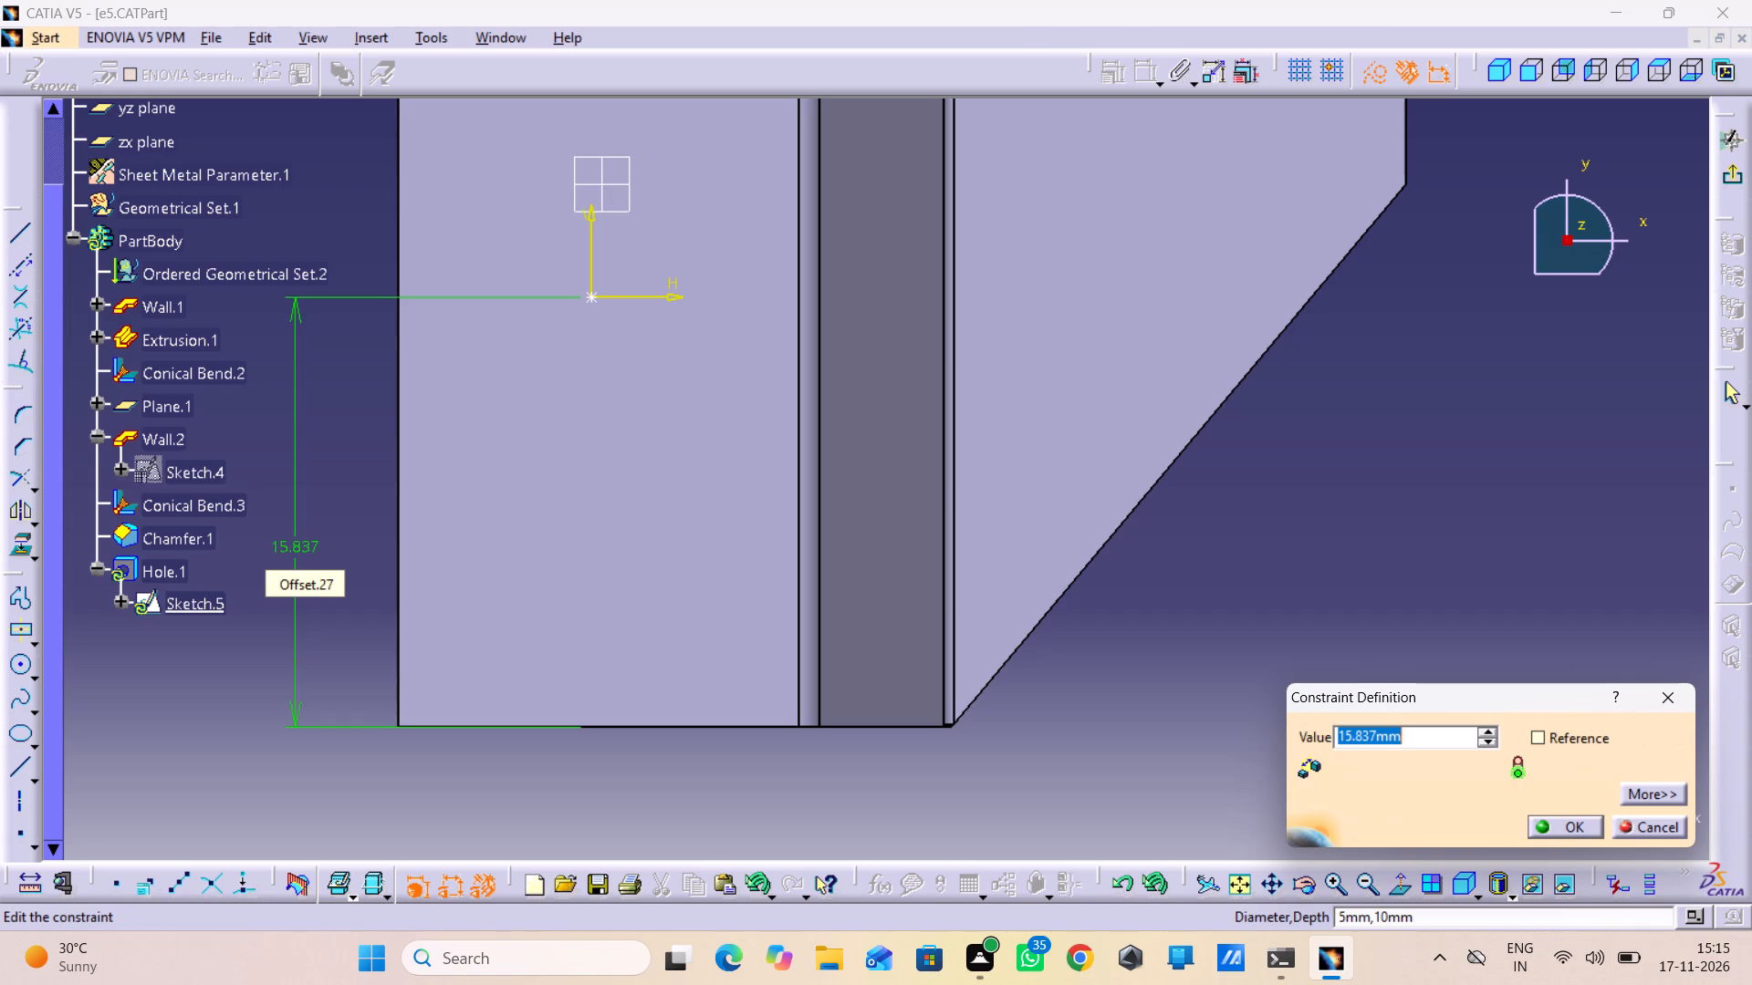
pyautogui.write('10.')
pyautogui.press('Return')
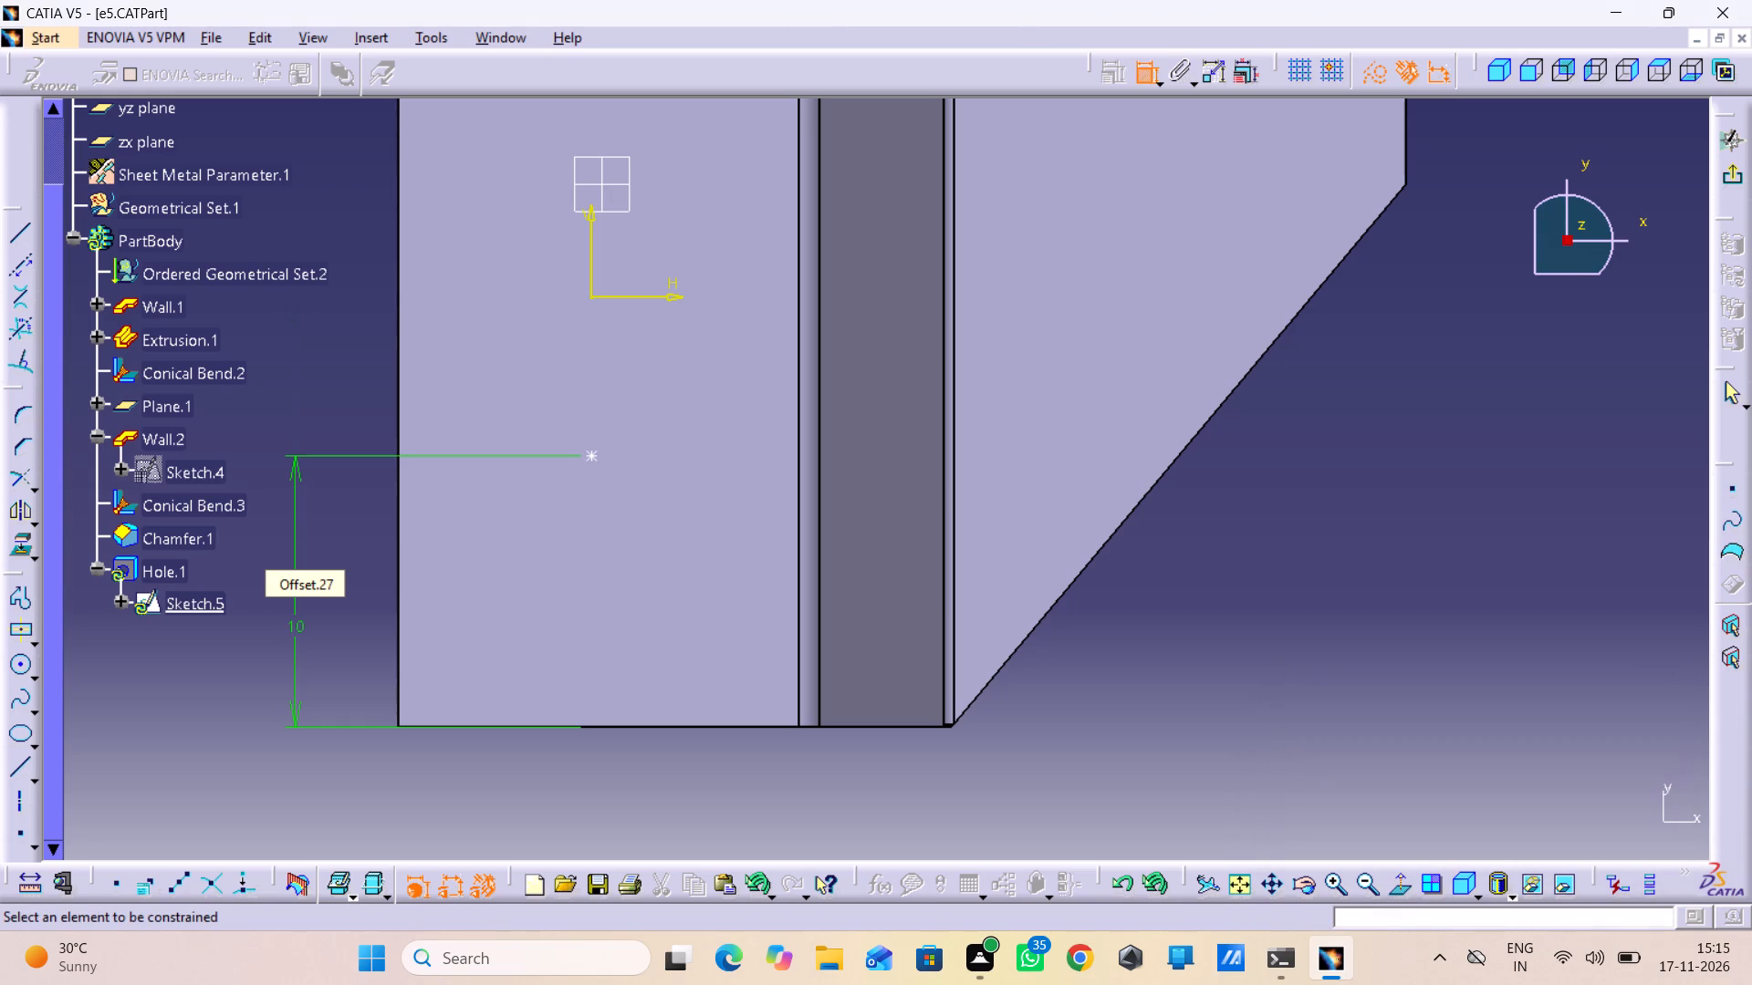
# Constrain the hole centre 7.5 mm from Wall.1's long outer edge and finish the positioning sketch.
pyautogui.click(594, 459)
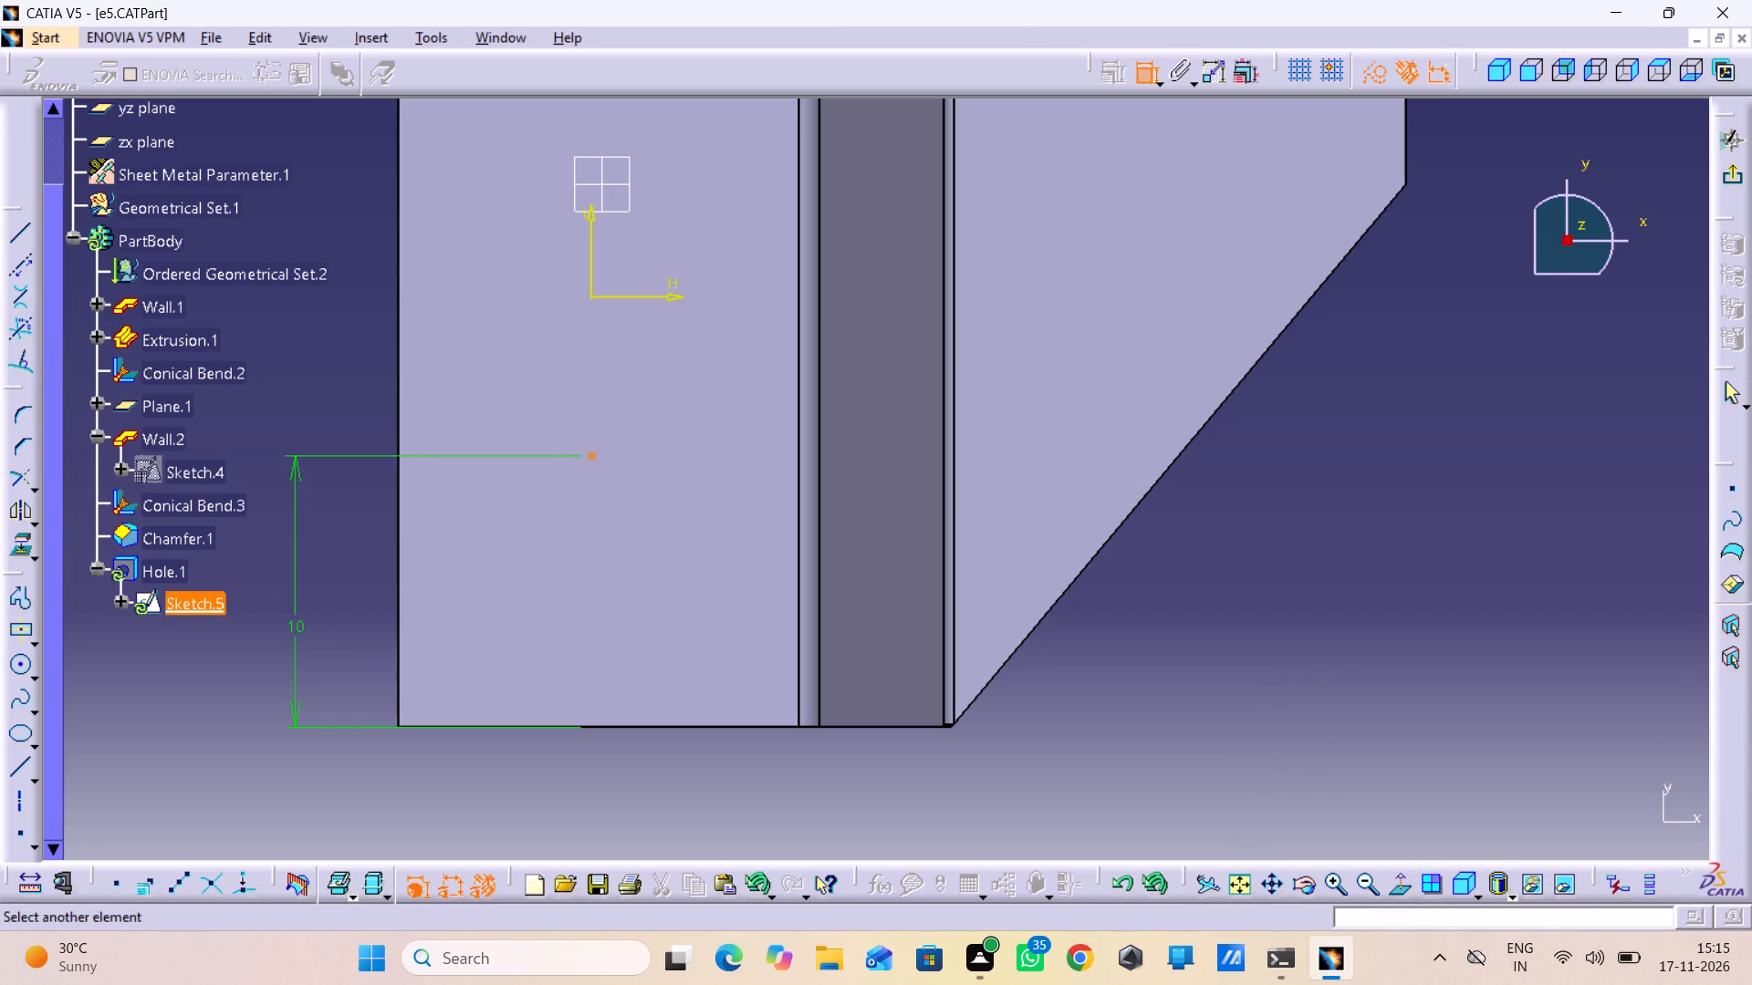
pyautogui.click(401, 485)
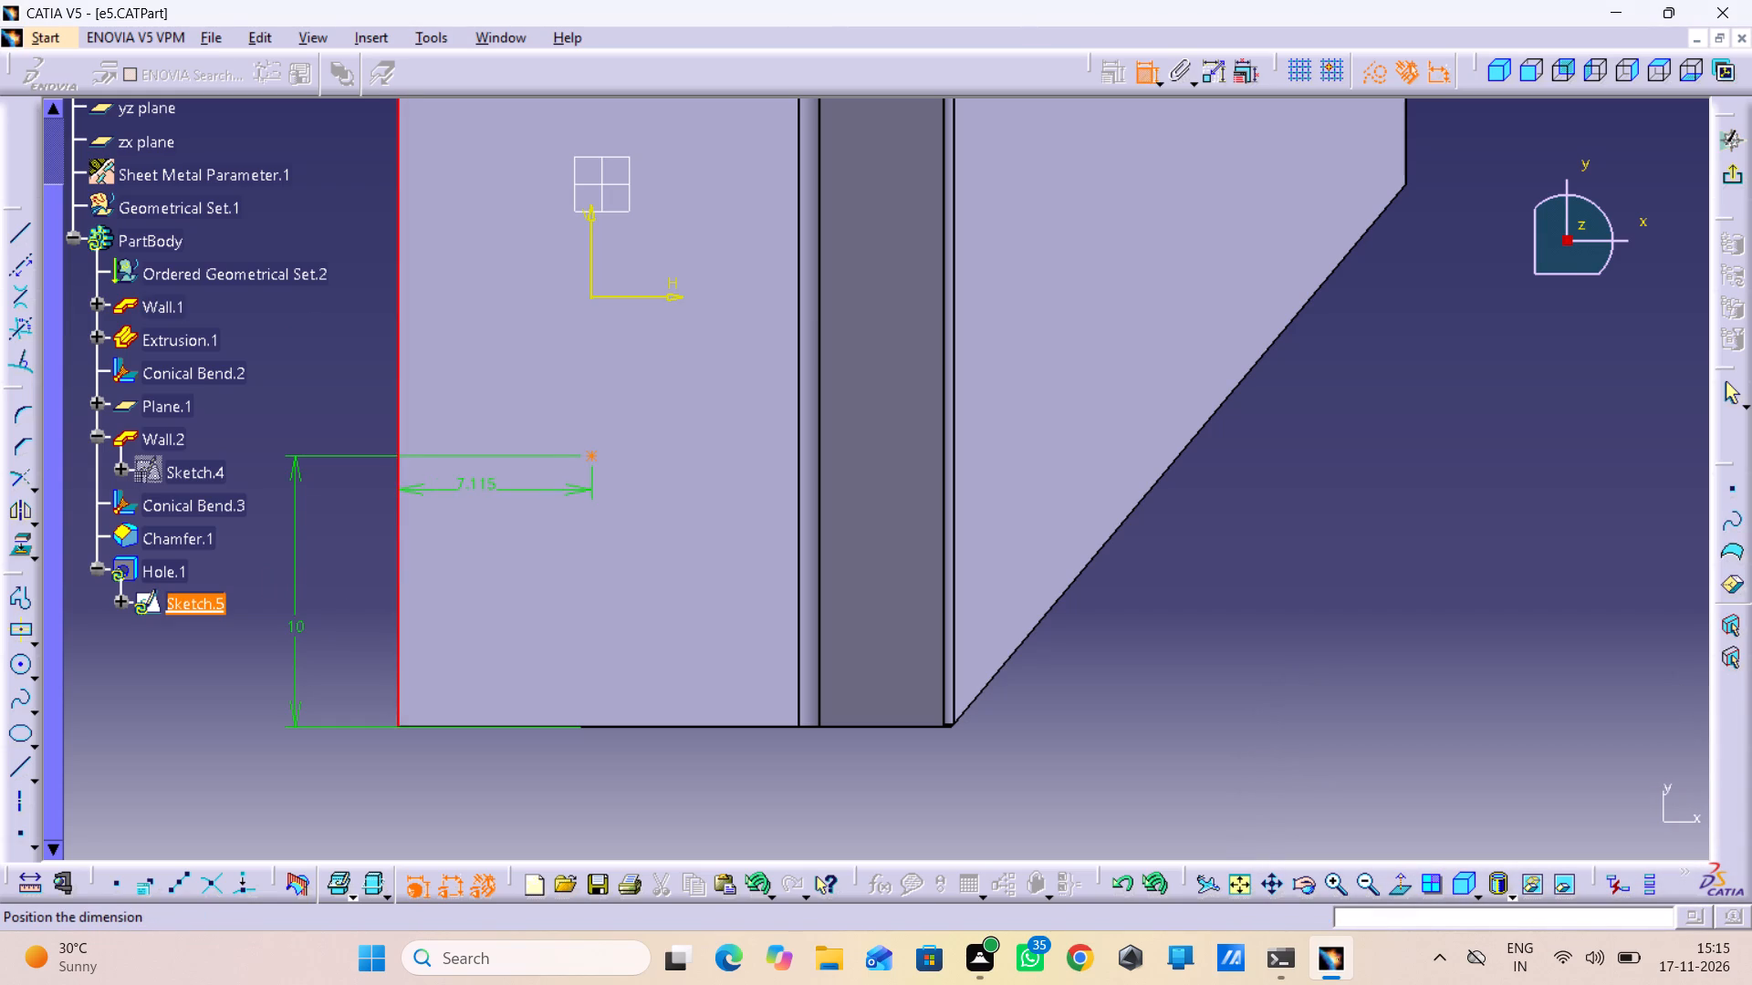
pyautogui.click(308, 358)
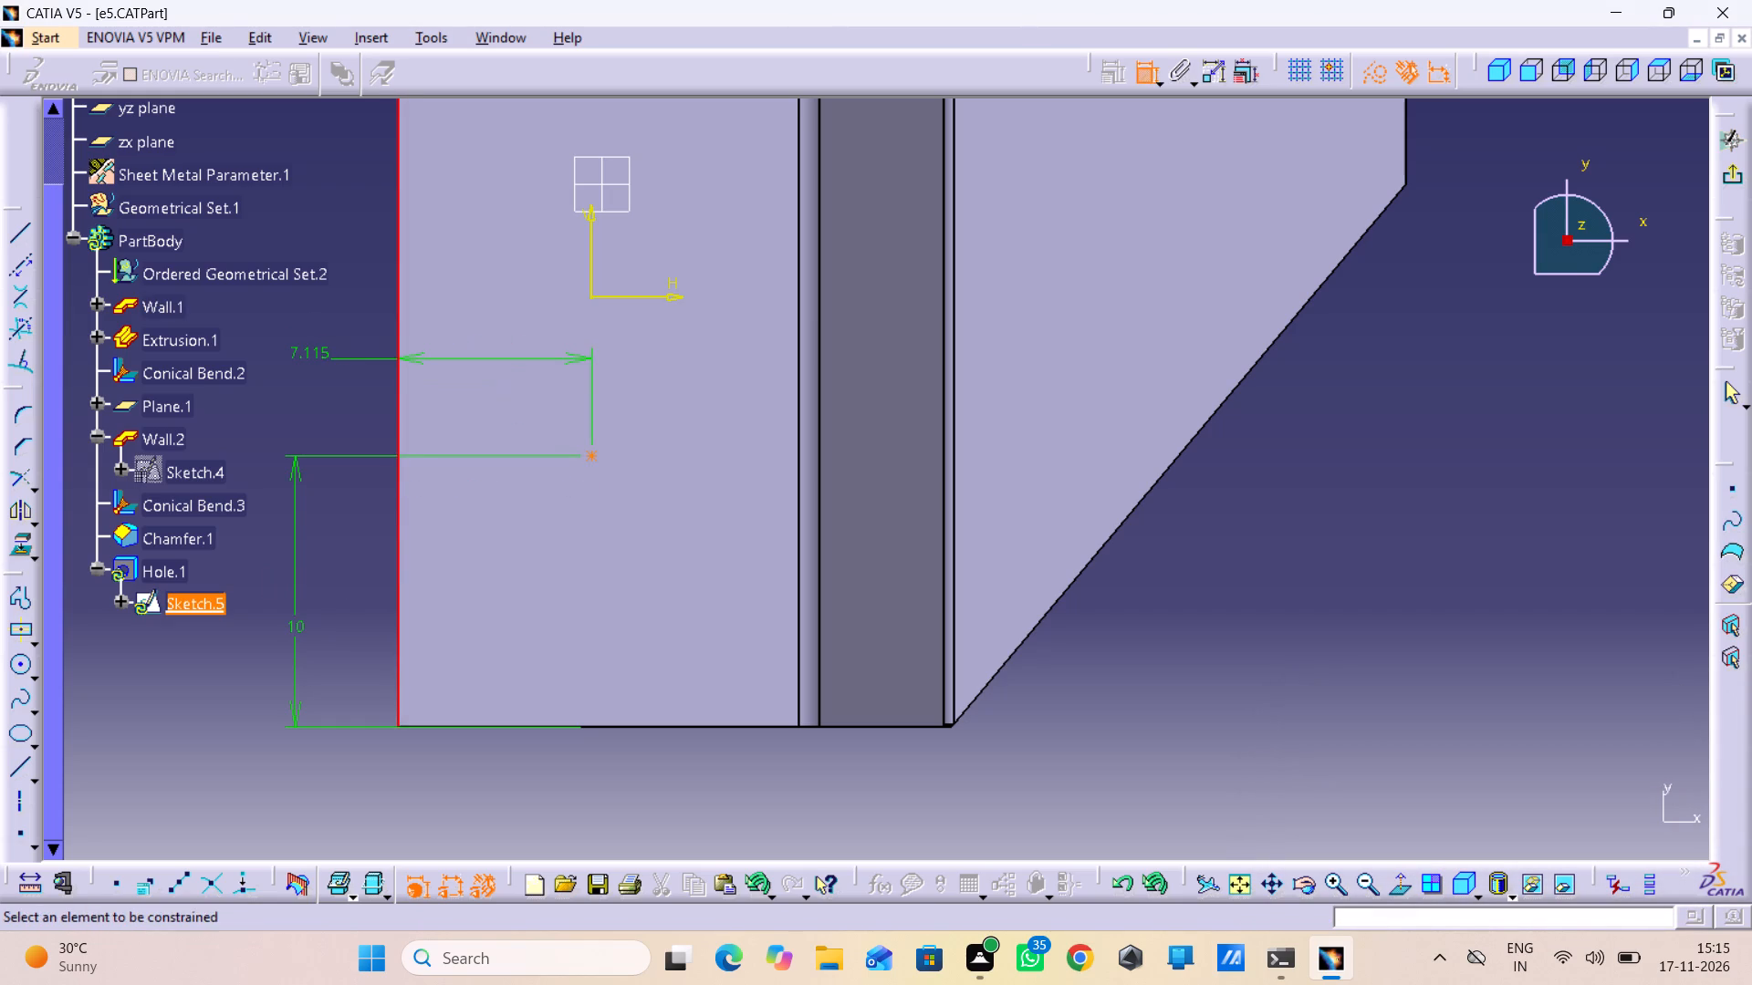
pyautogui.click(302, 357)
pyautogui.doubleClick(302, 357)
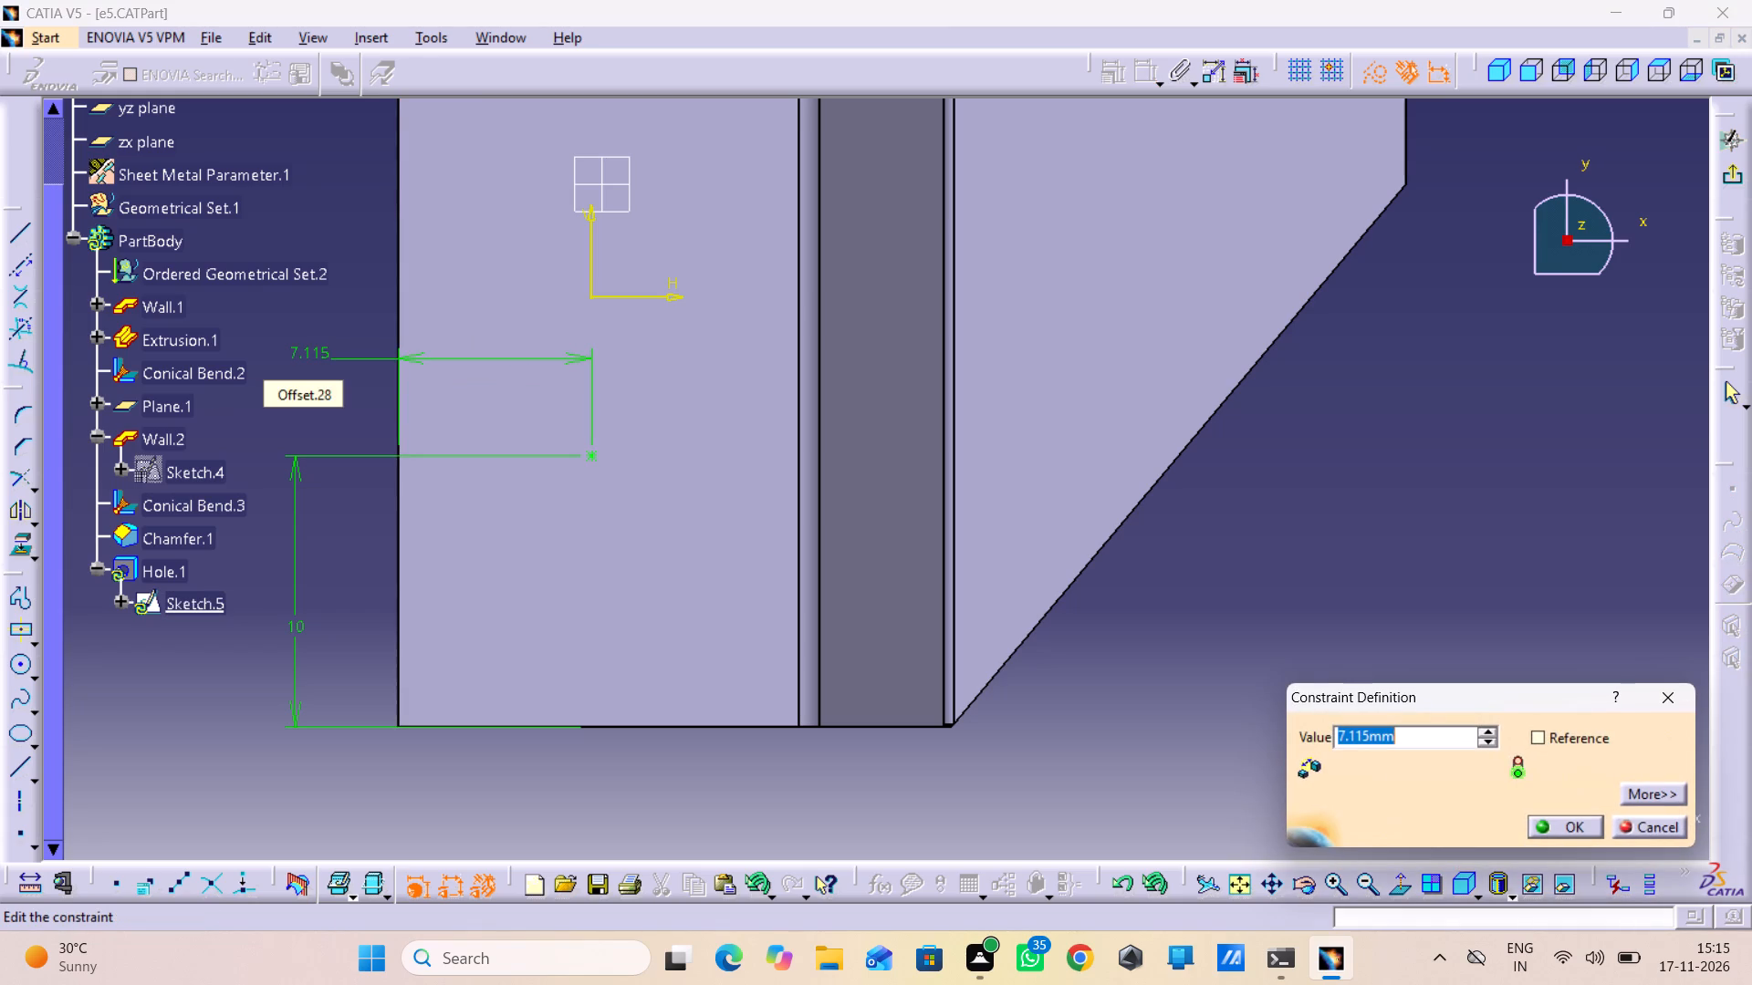
pyautogui.write('7.5')
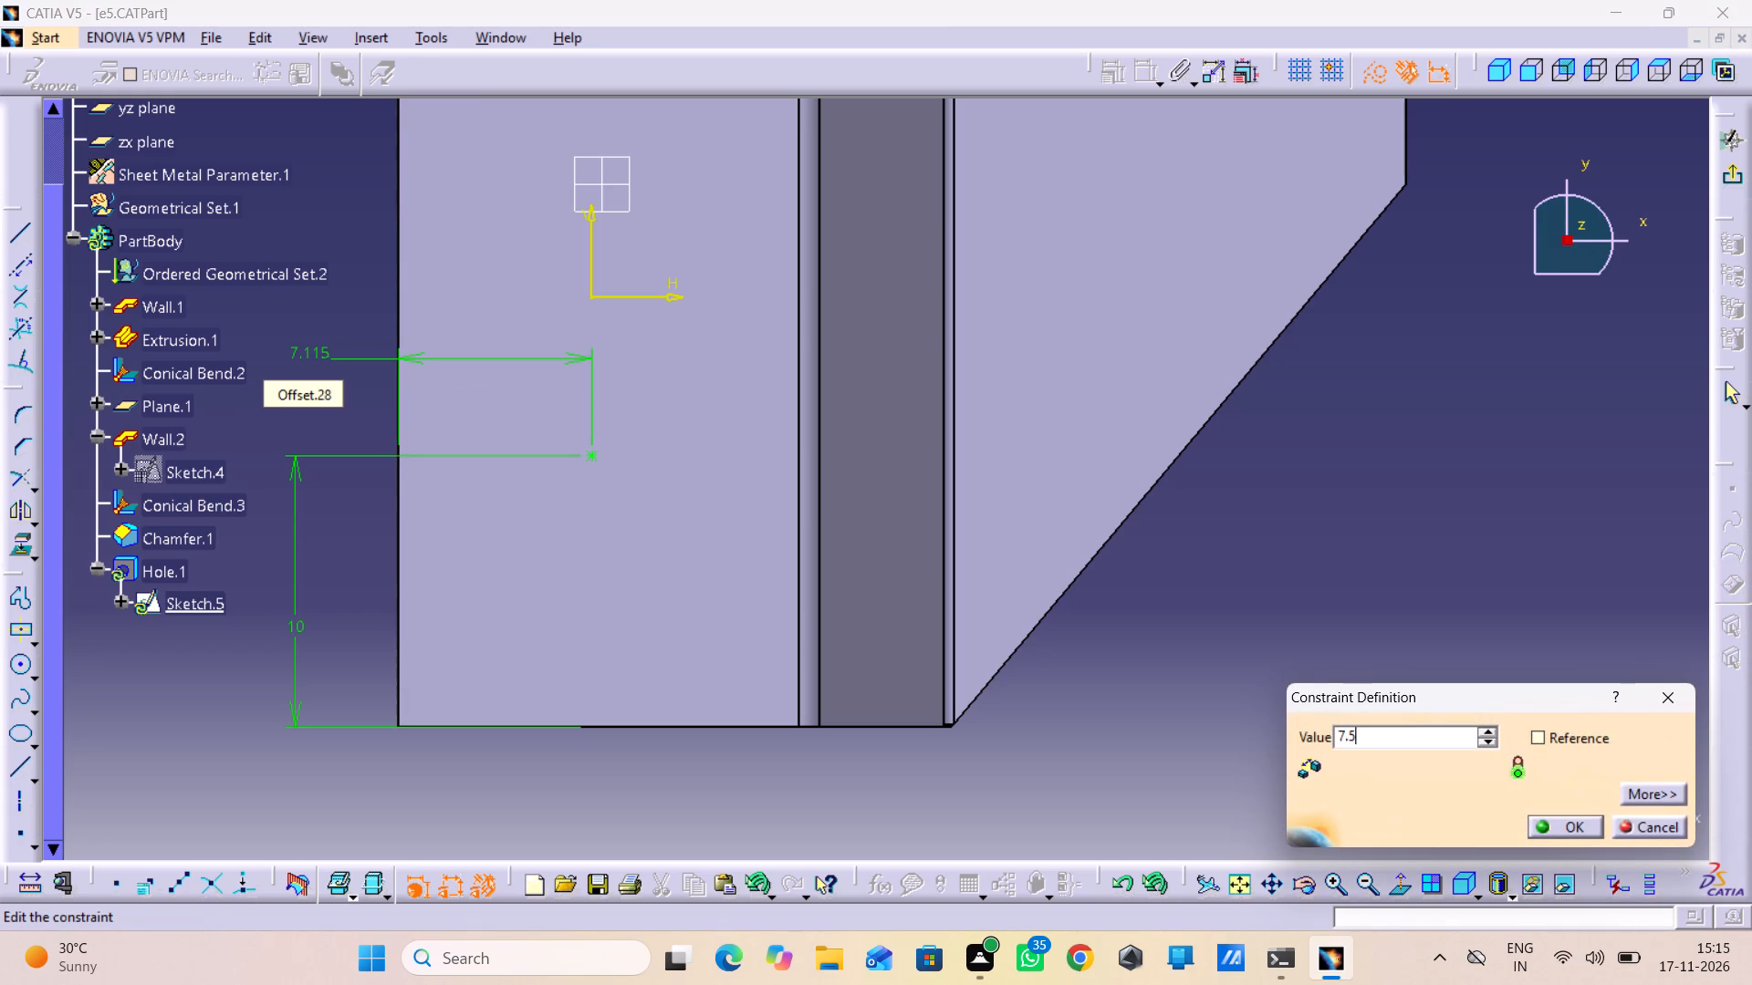
pyautogui.press('Return')
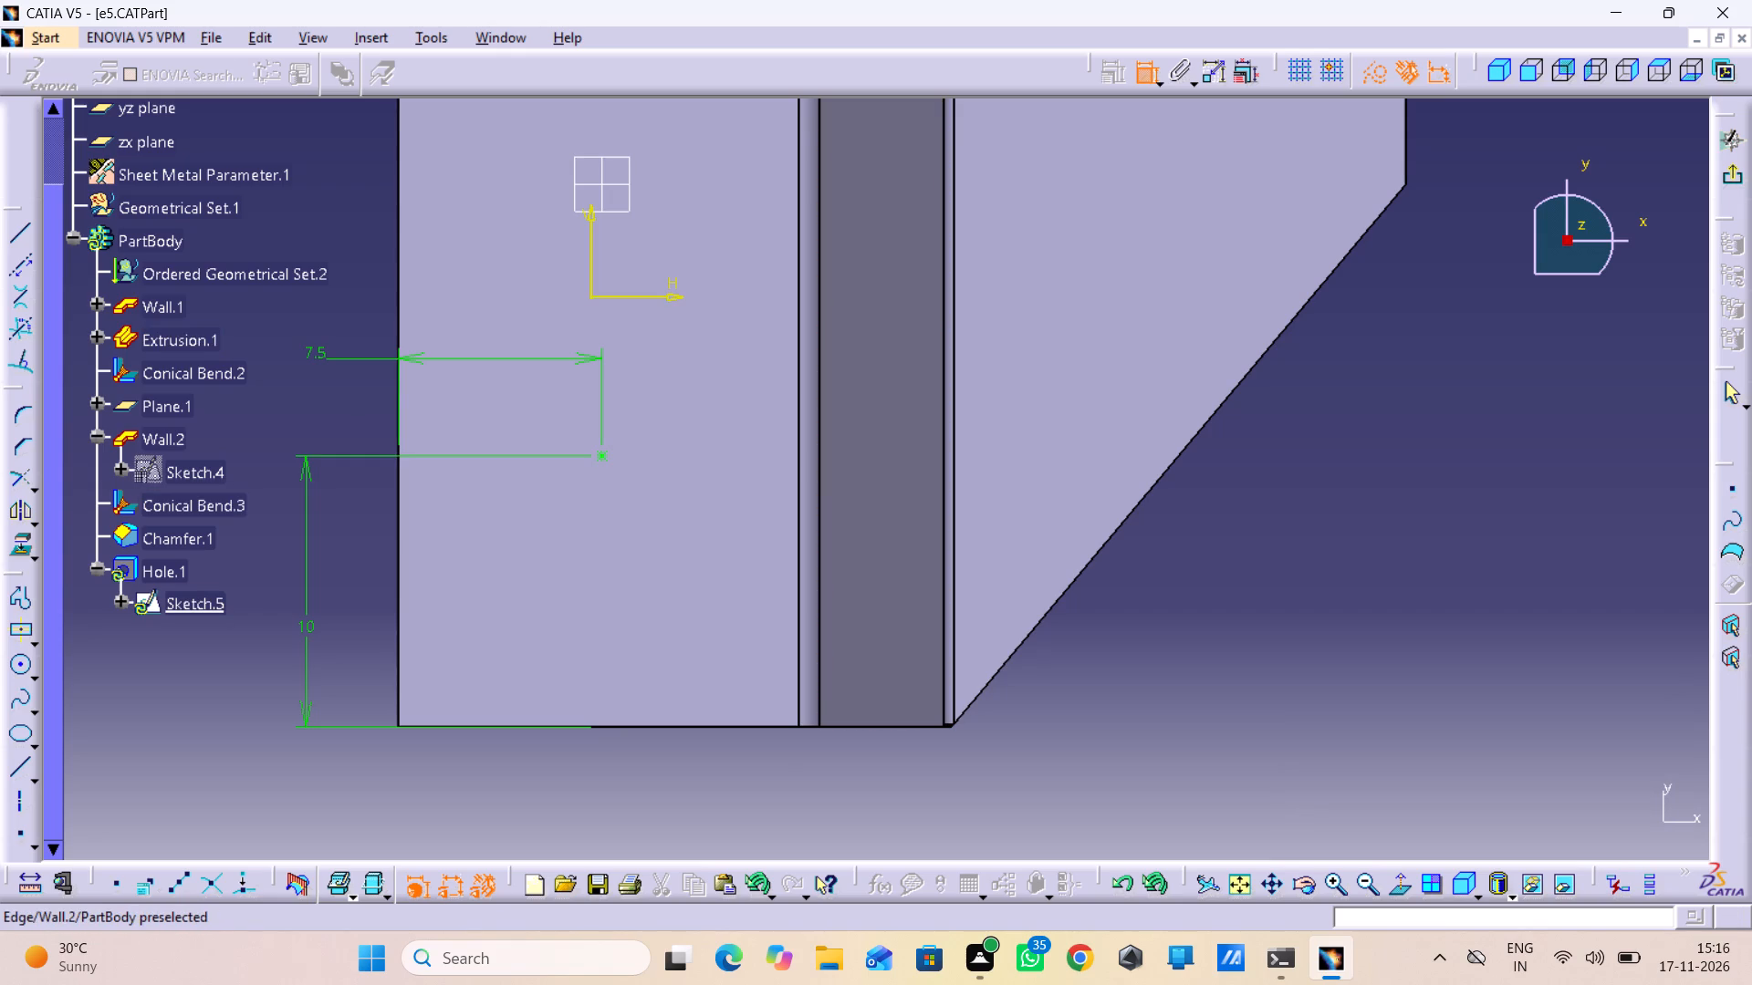
pyautogui.click(1733, 187)
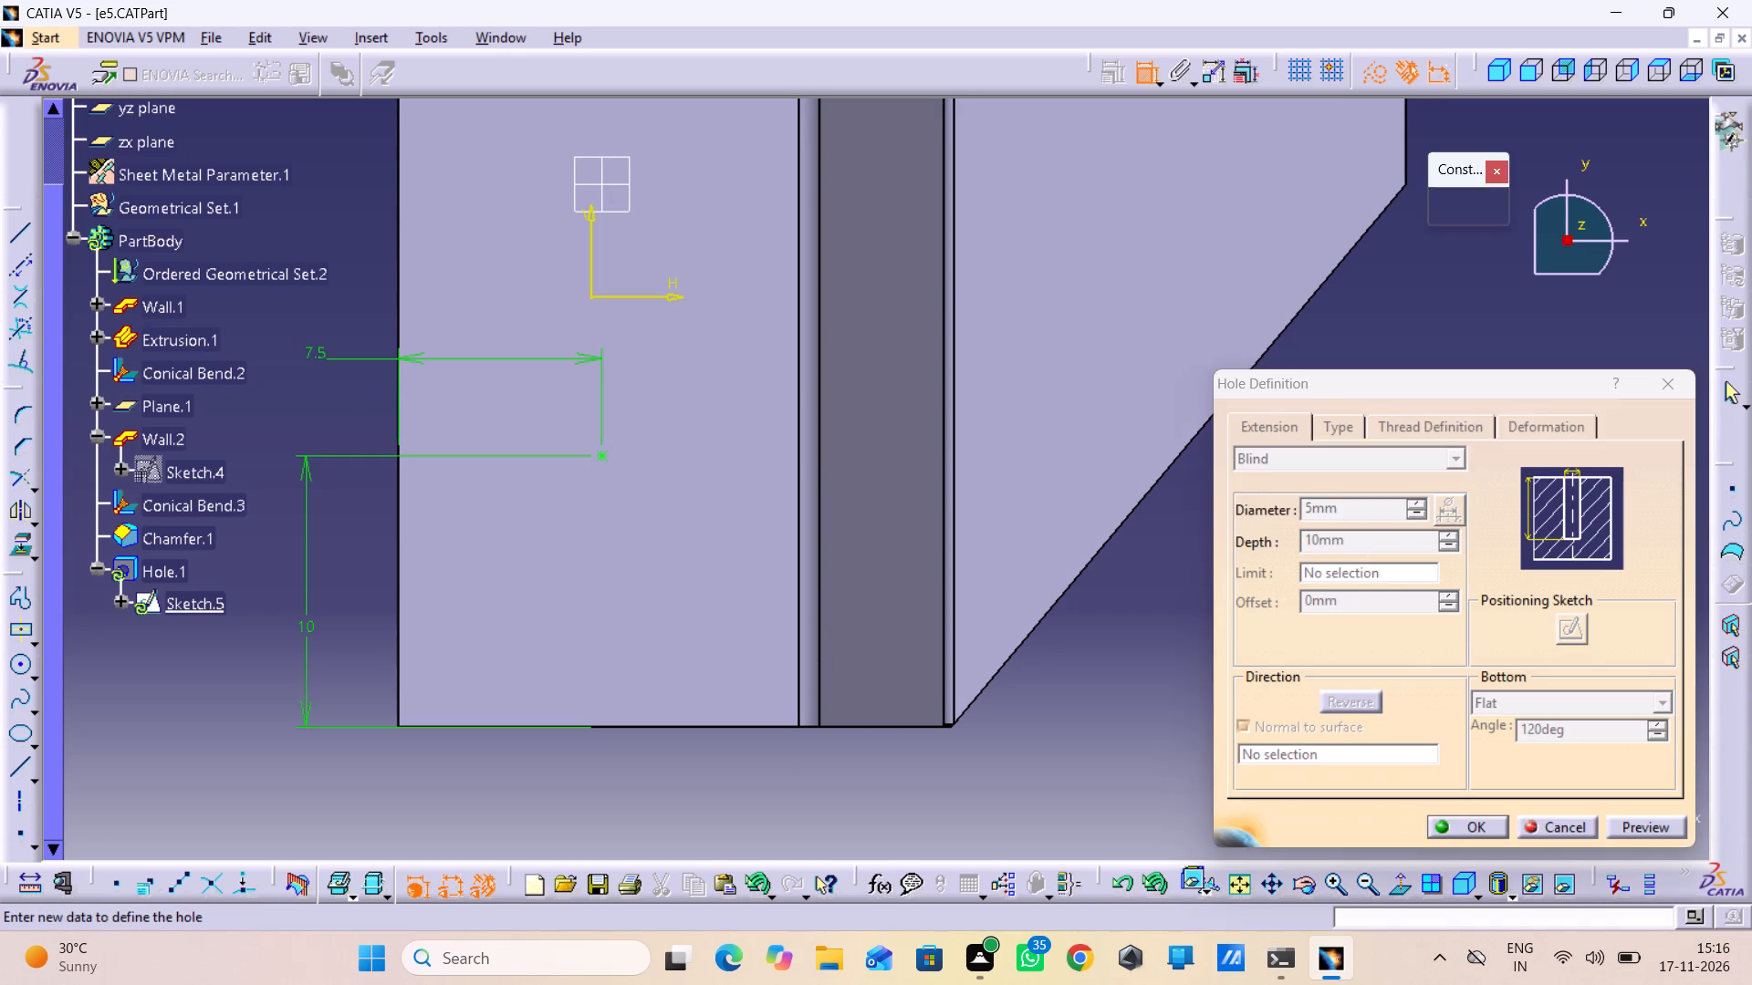
# Set the hole's extension to Up To Last and create it through Wall.1.
pyautogui.click(1393, 467)
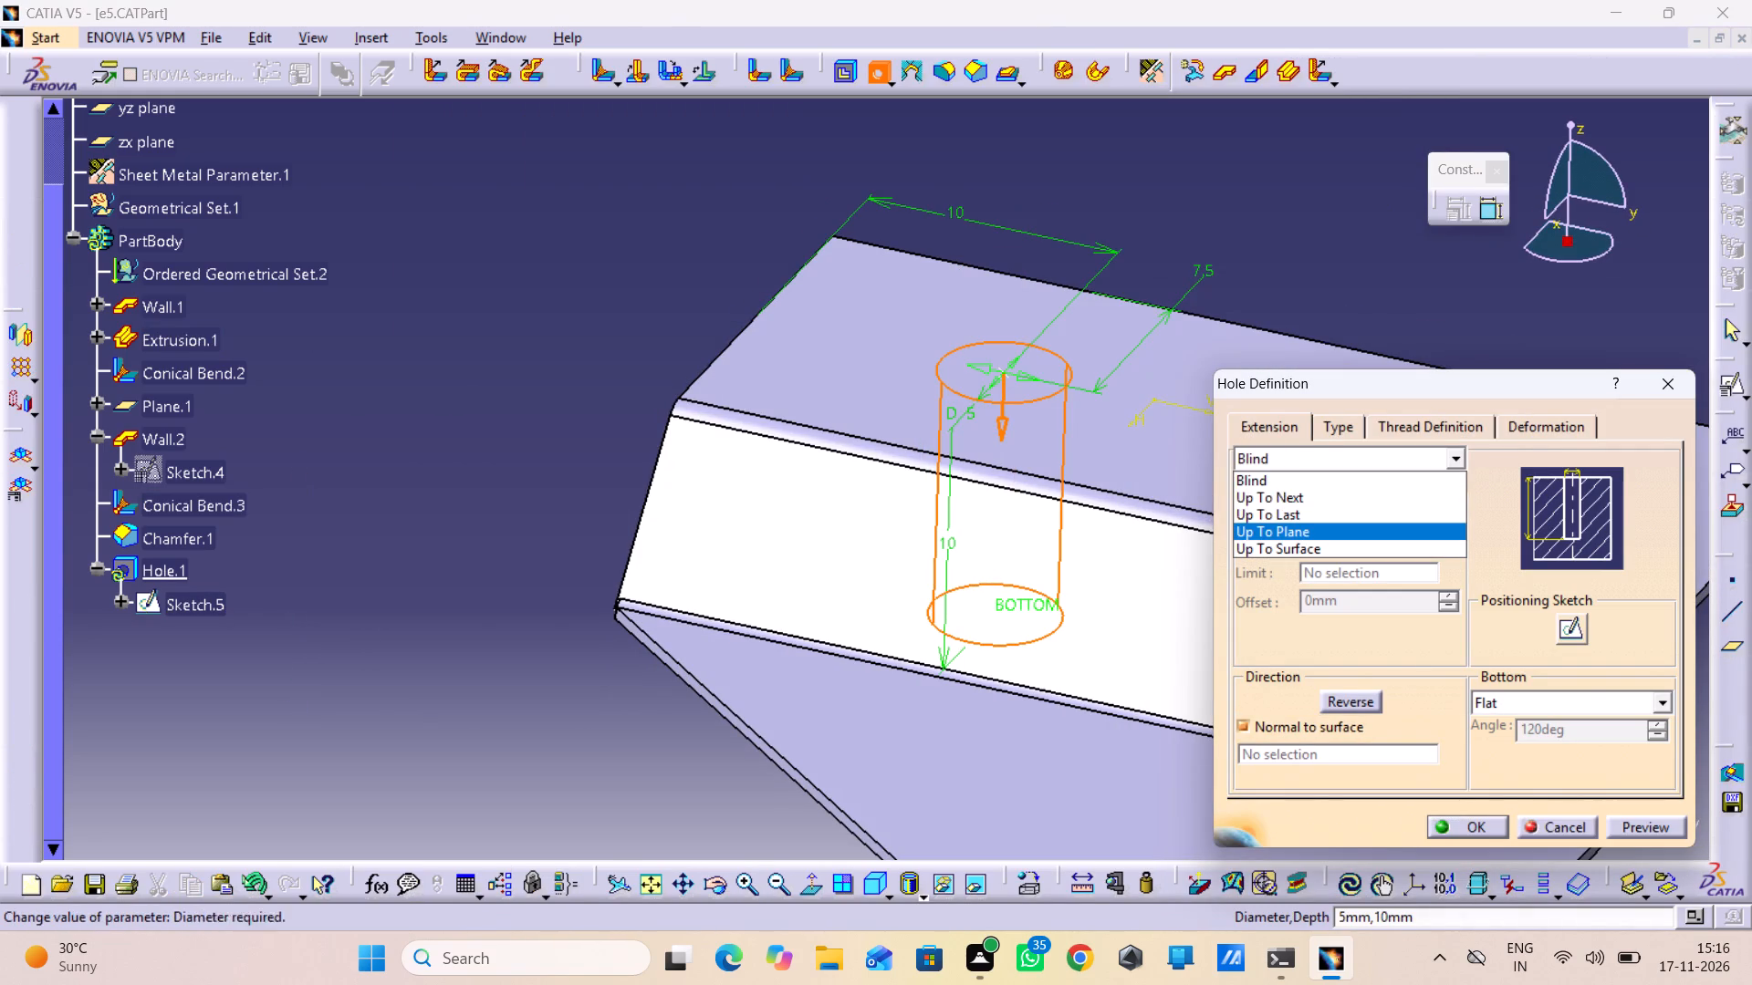
pyautogui.click(1352, 520)
pyautogui.click(1632, 817)
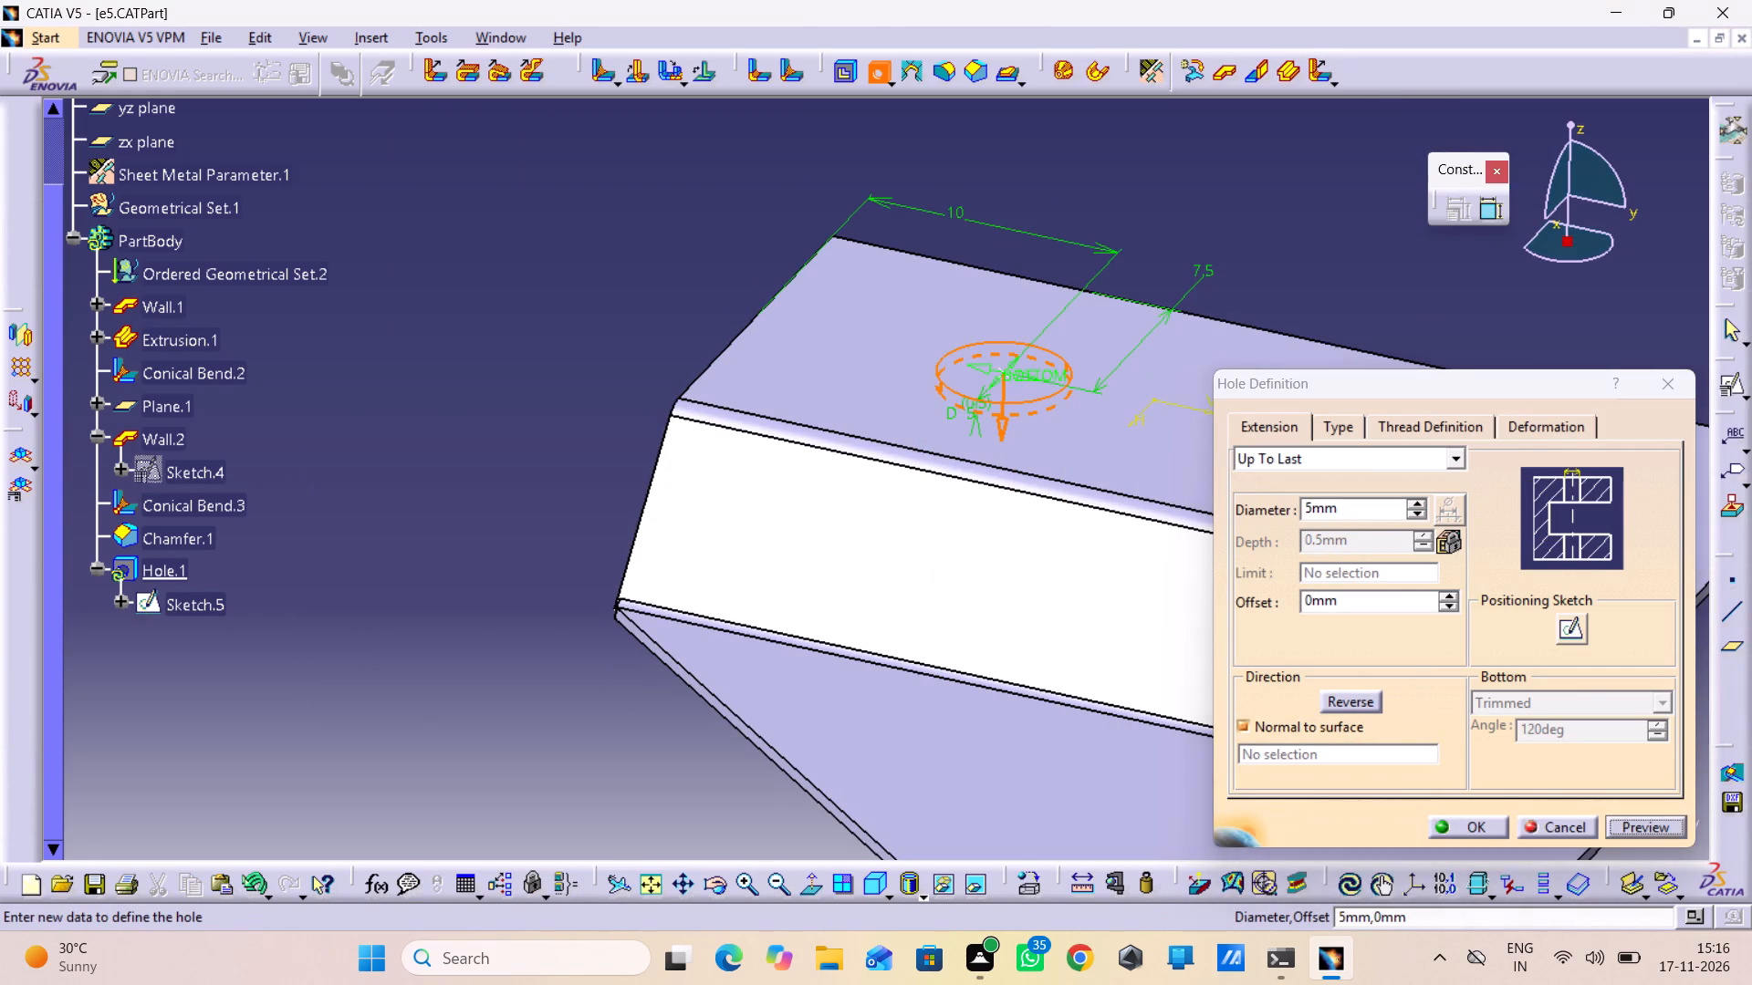
pyautogui.click(1466, 821)
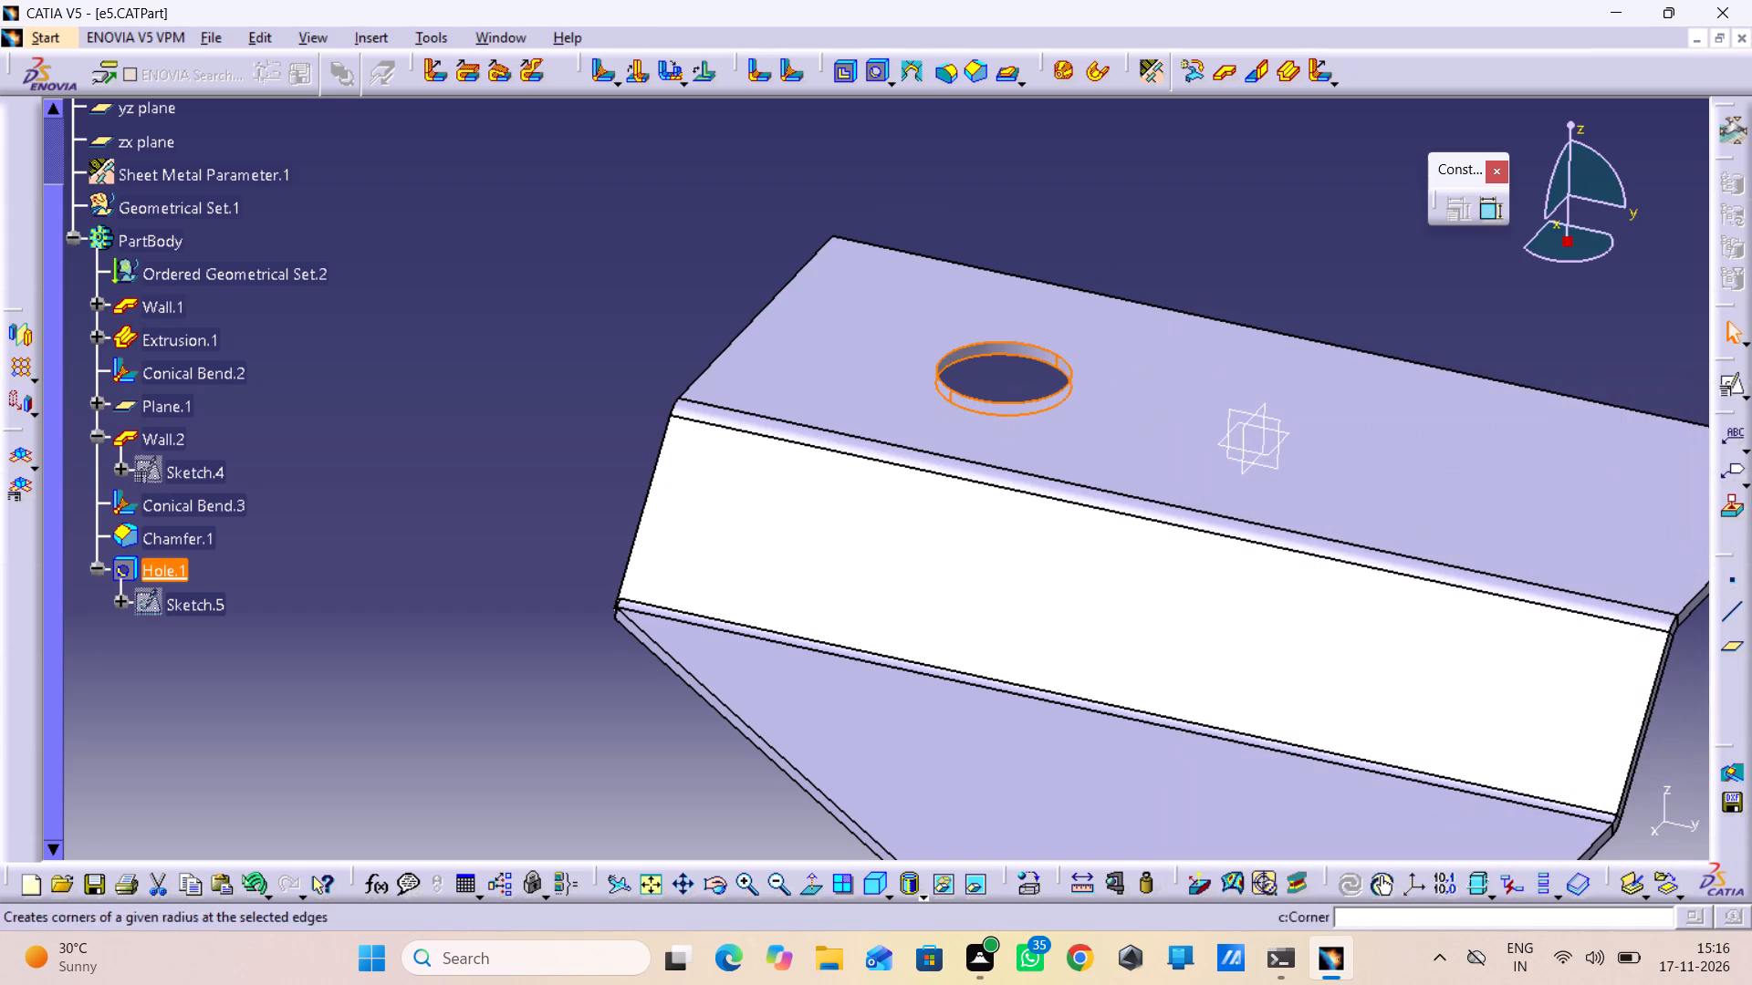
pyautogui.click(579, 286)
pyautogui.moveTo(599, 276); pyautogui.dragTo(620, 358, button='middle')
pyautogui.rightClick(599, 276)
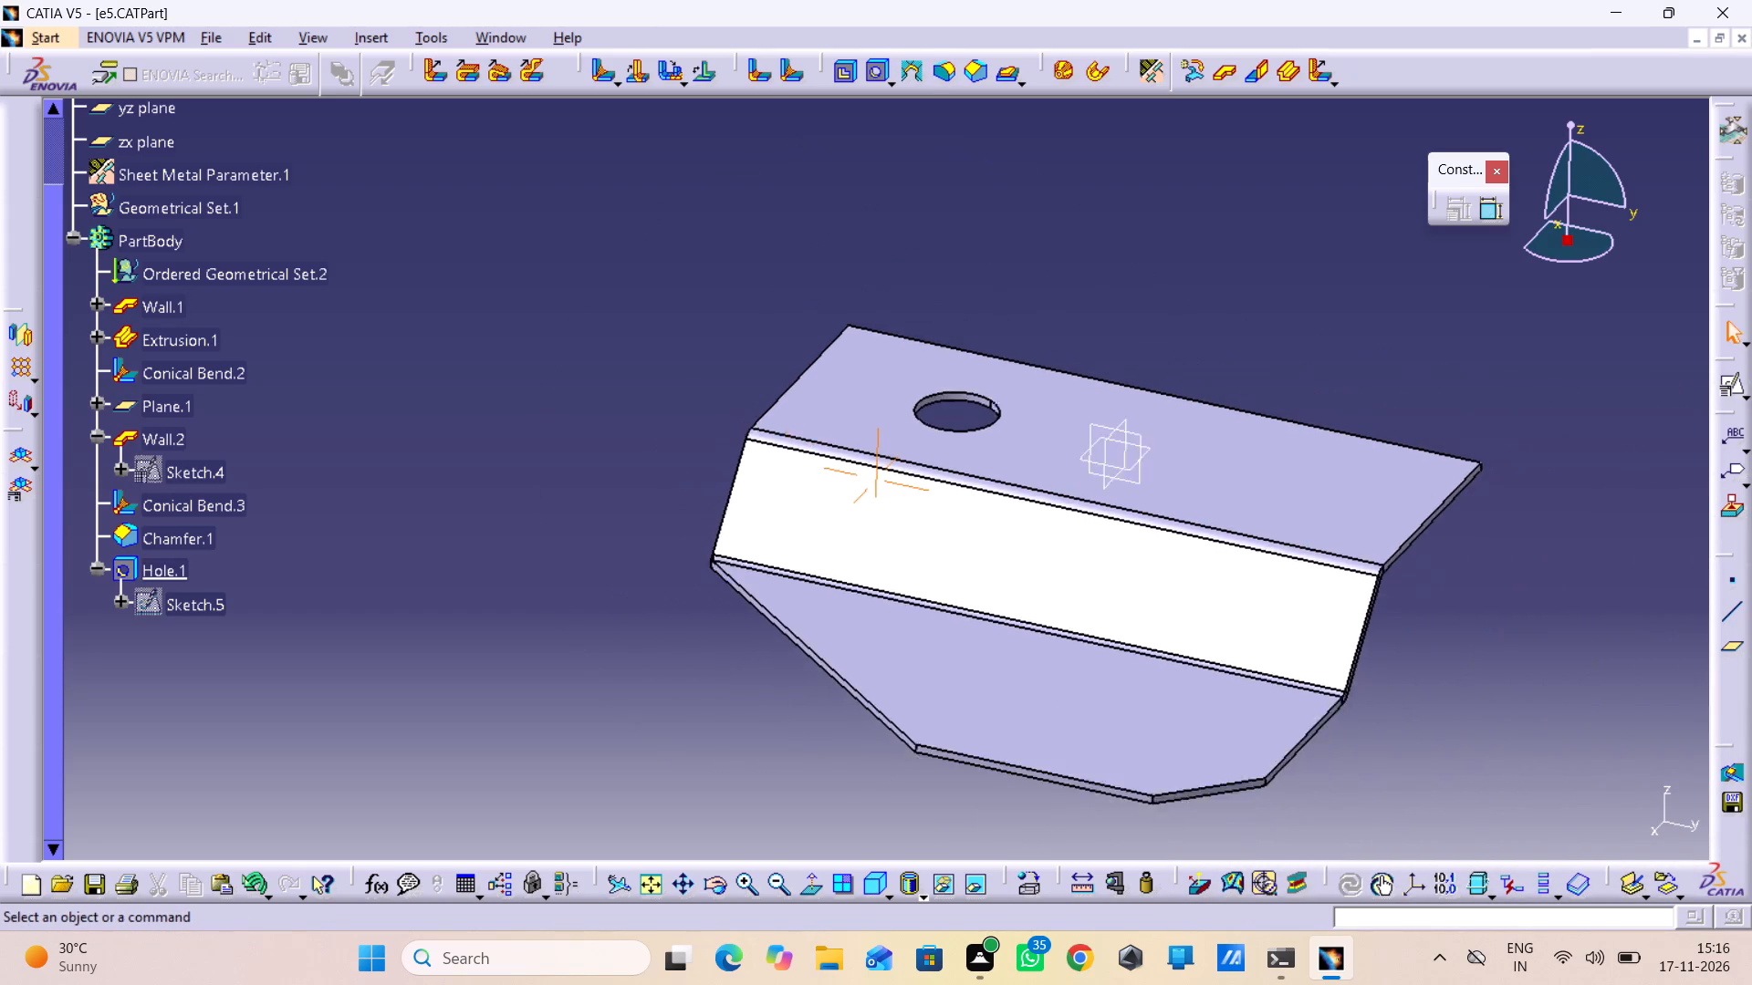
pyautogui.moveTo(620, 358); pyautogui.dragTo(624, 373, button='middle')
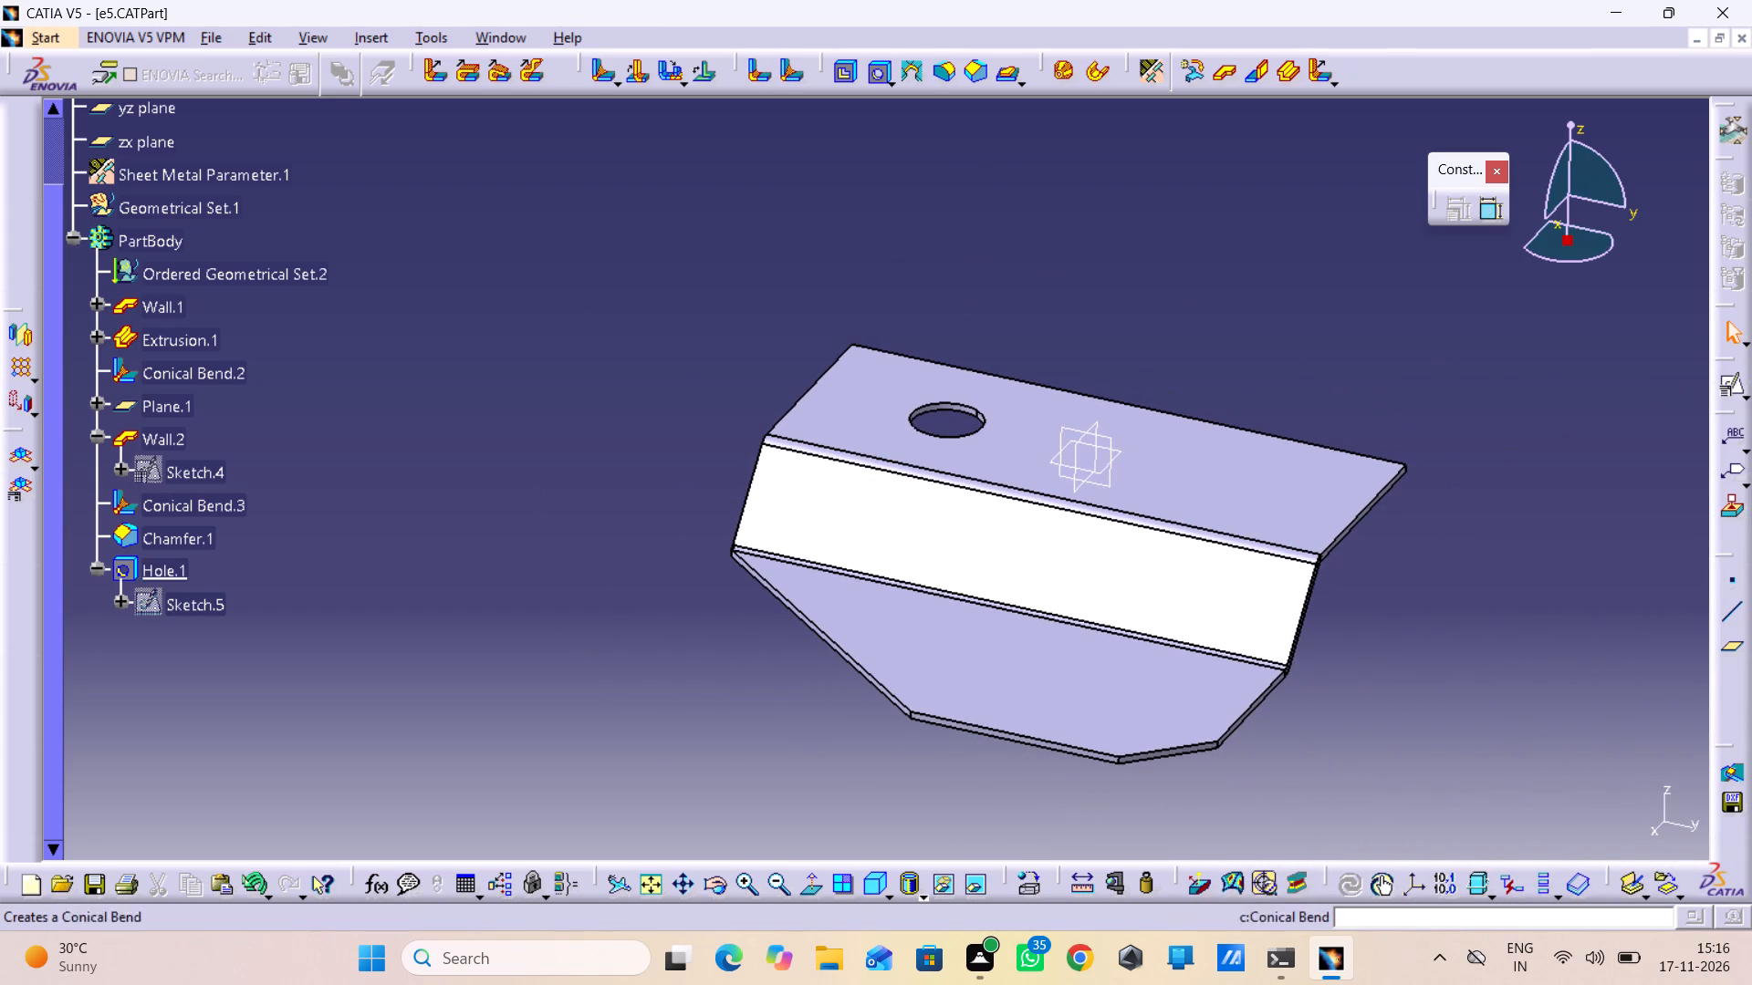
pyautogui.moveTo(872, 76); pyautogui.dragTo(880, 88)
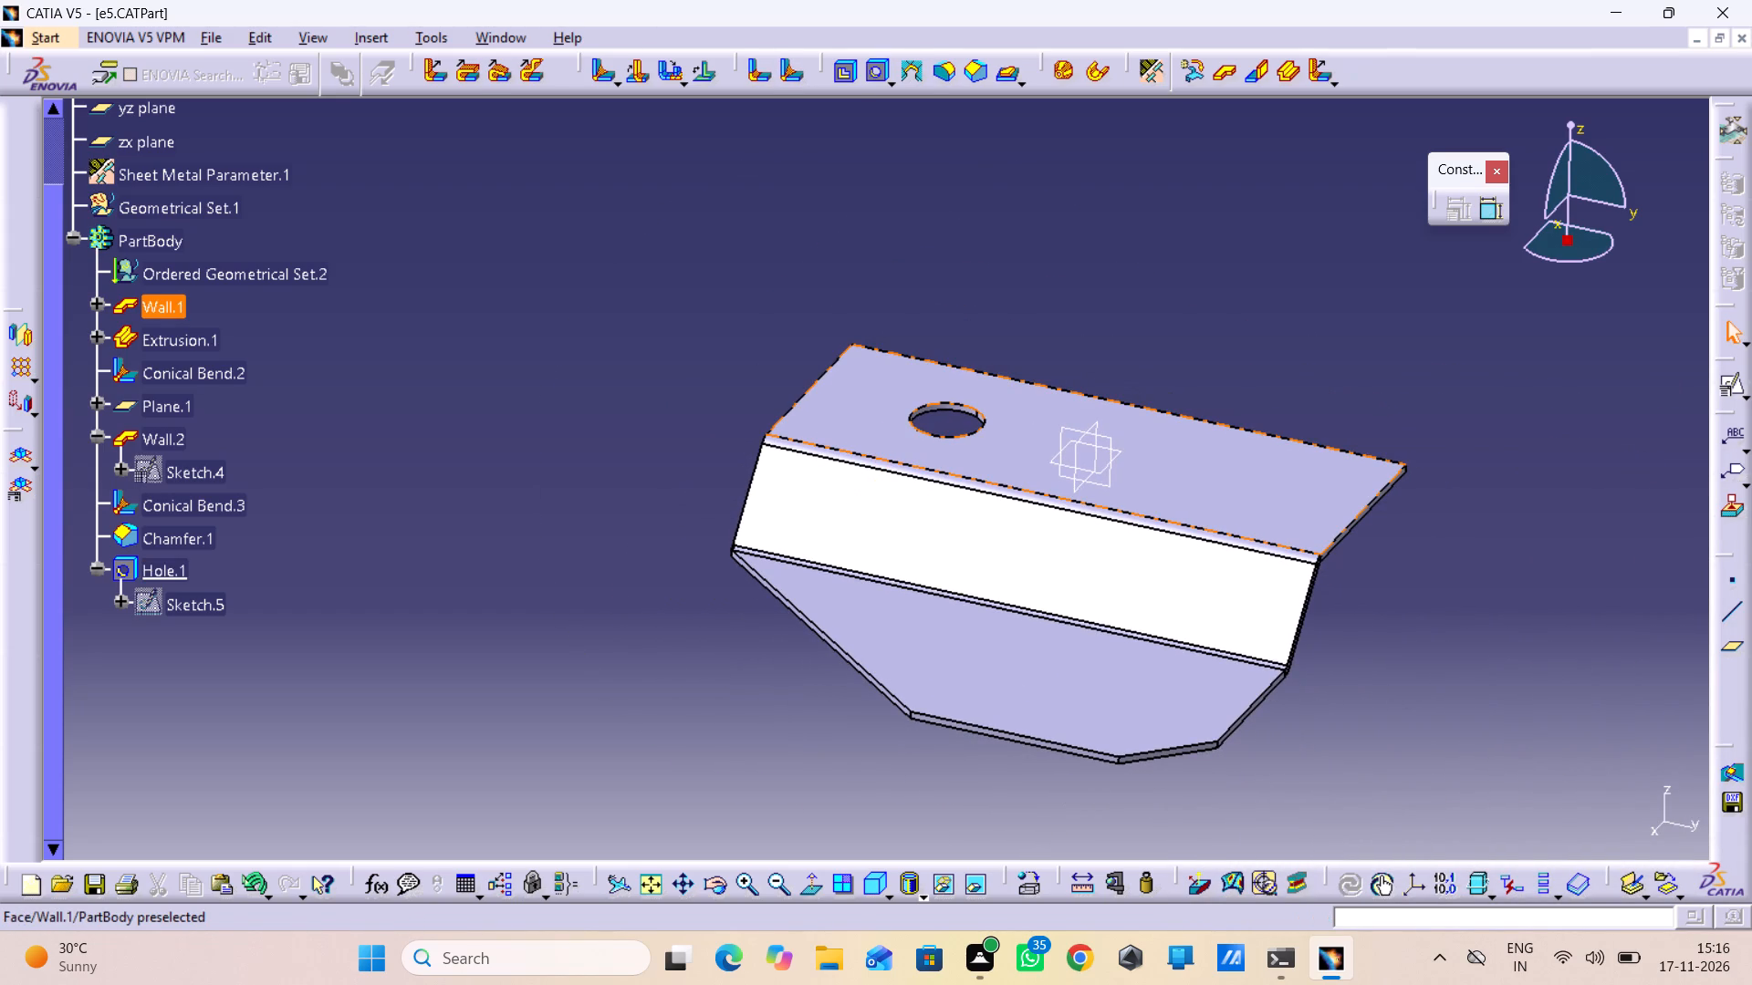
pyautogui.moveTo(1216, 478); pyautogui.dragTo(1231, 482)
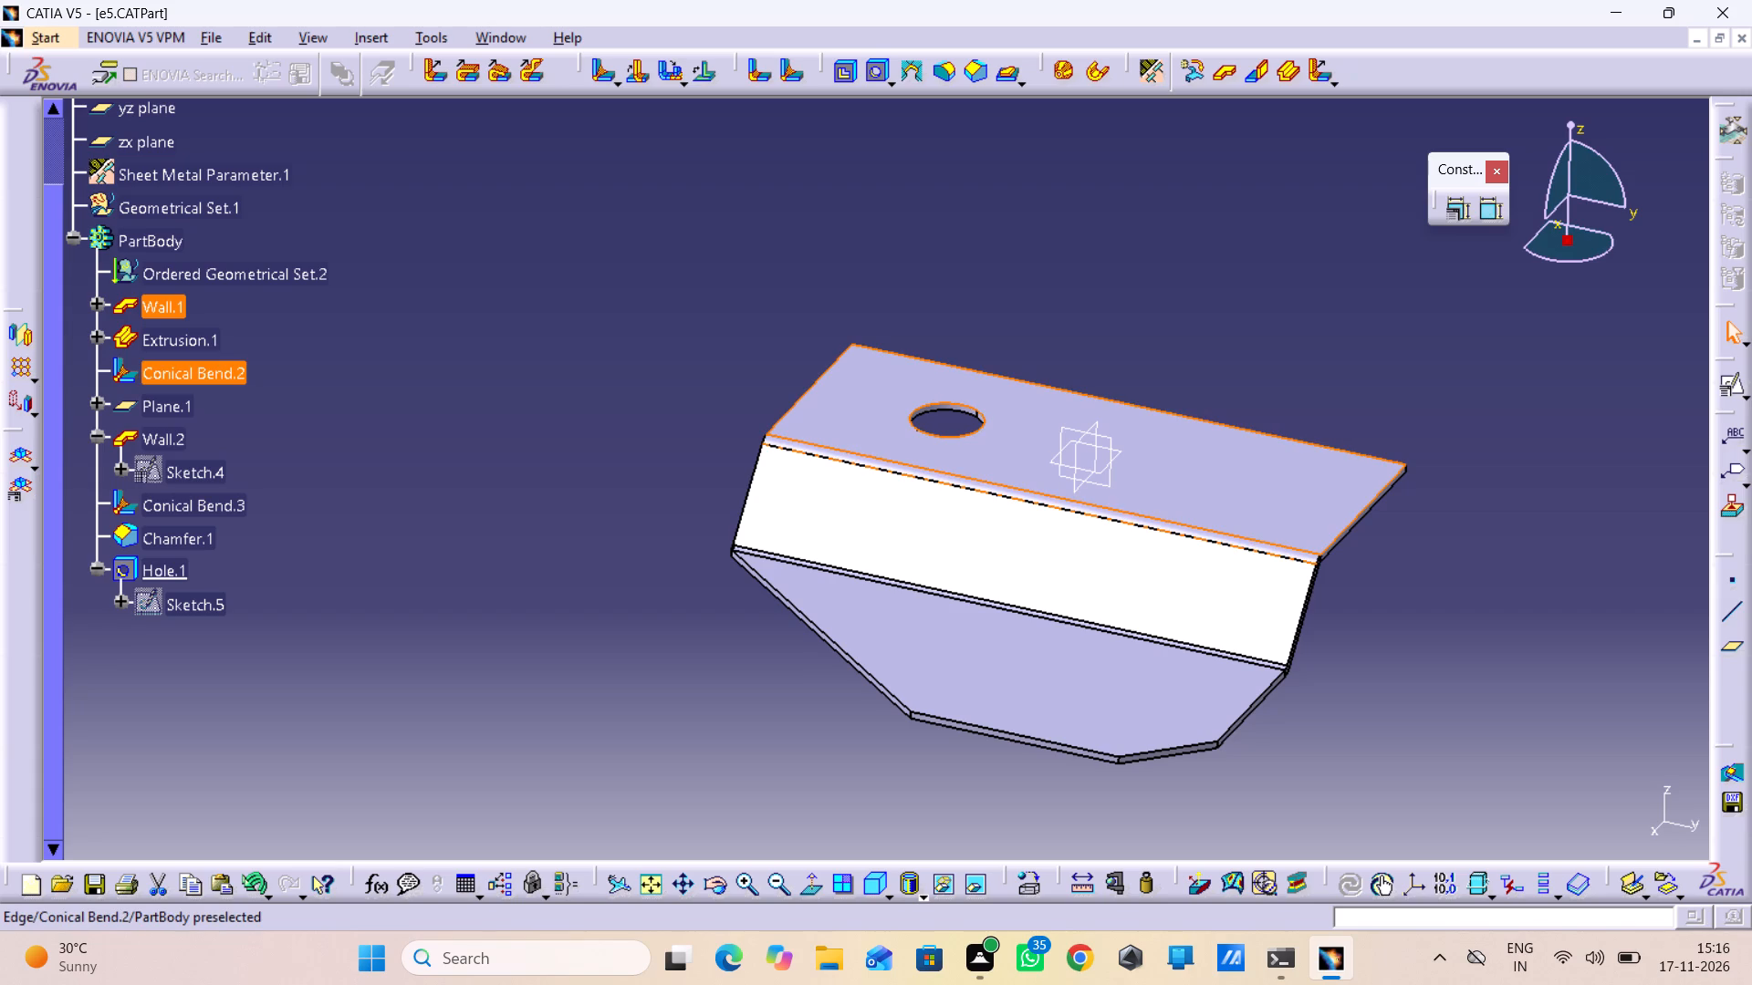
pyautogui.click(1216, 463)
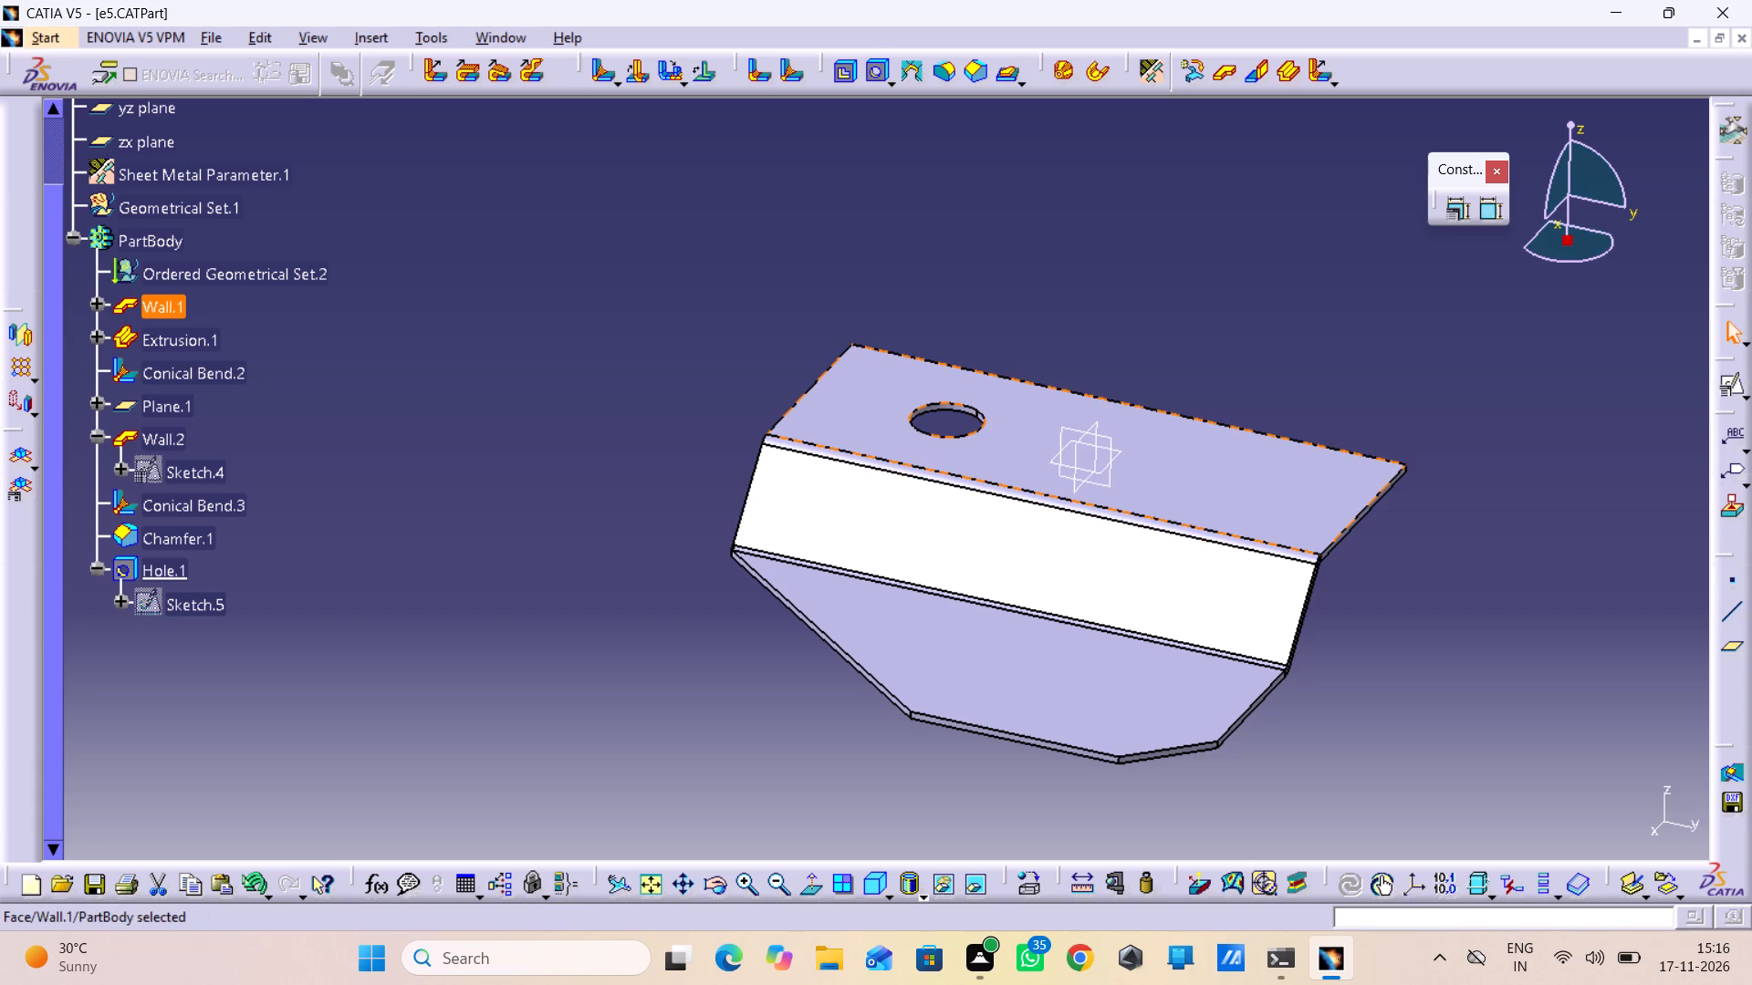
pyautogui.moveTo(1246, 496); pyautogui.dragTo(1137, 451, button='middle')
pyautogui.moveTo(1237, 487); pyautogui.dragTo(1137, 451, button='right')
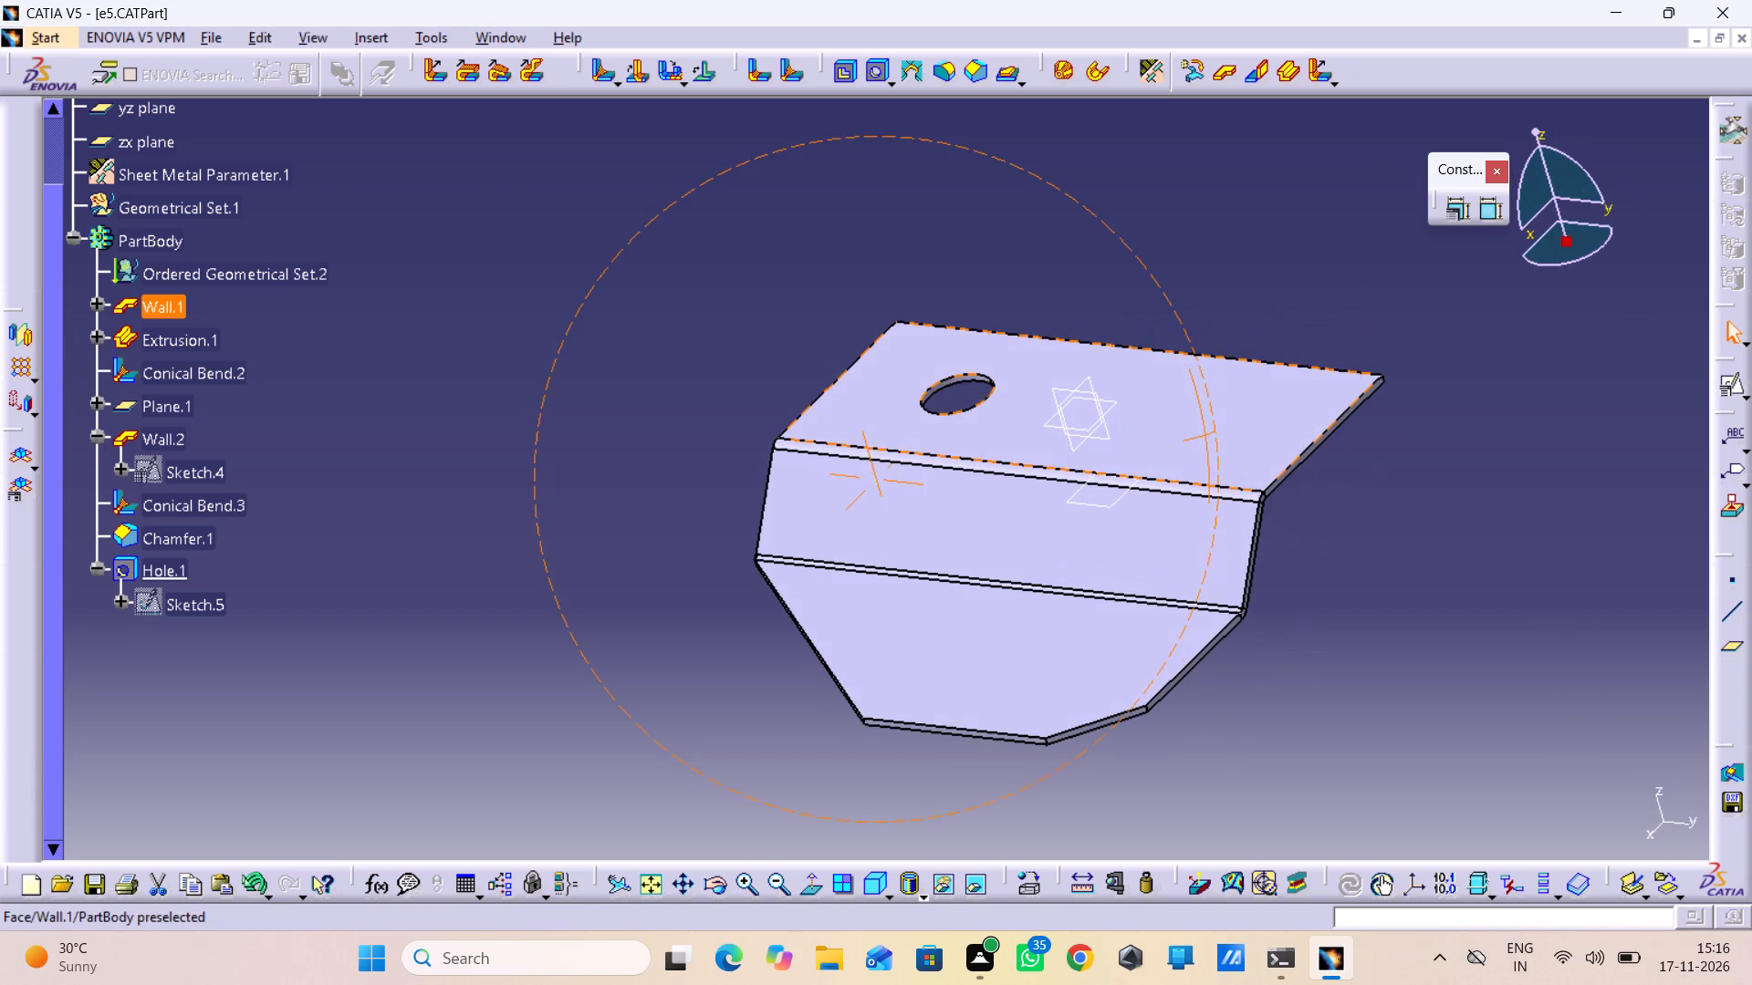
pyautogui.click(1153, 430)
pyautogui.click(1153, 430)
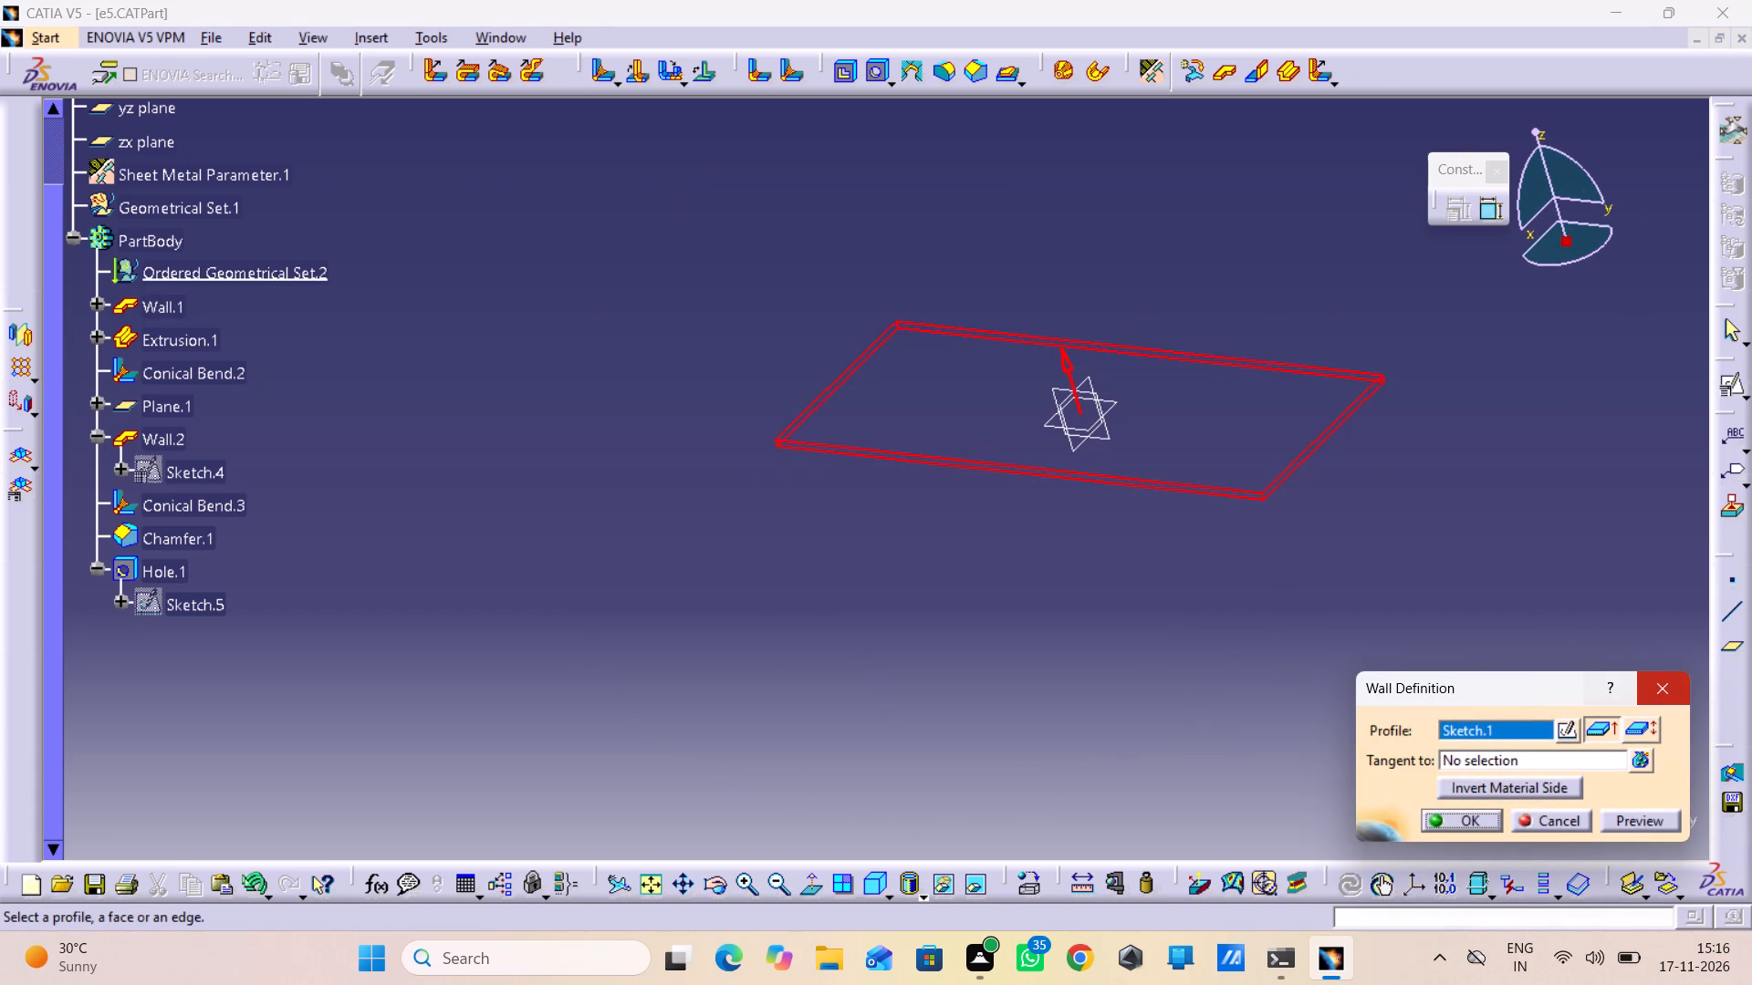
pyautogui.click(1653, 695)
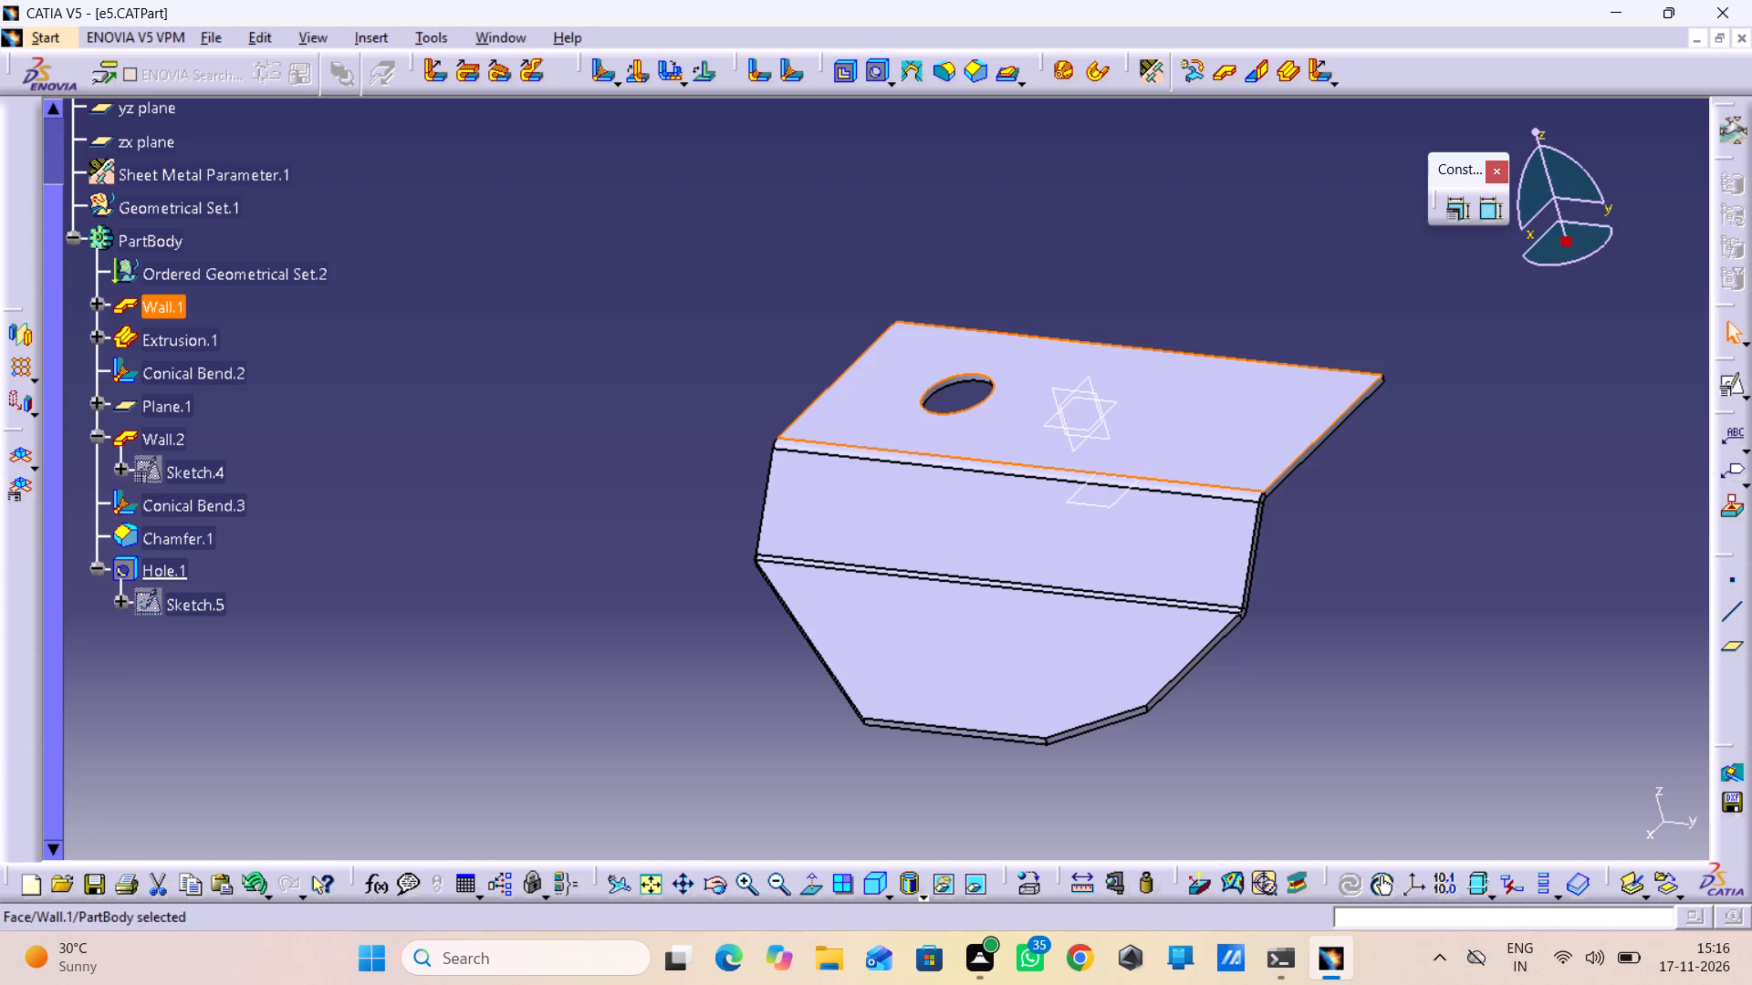
# Start a second 5 mm Up To Last hole on Wall.1's upper face, toward the +Y end, and open its positioning sketch.
pyautogui.click(887, 75)
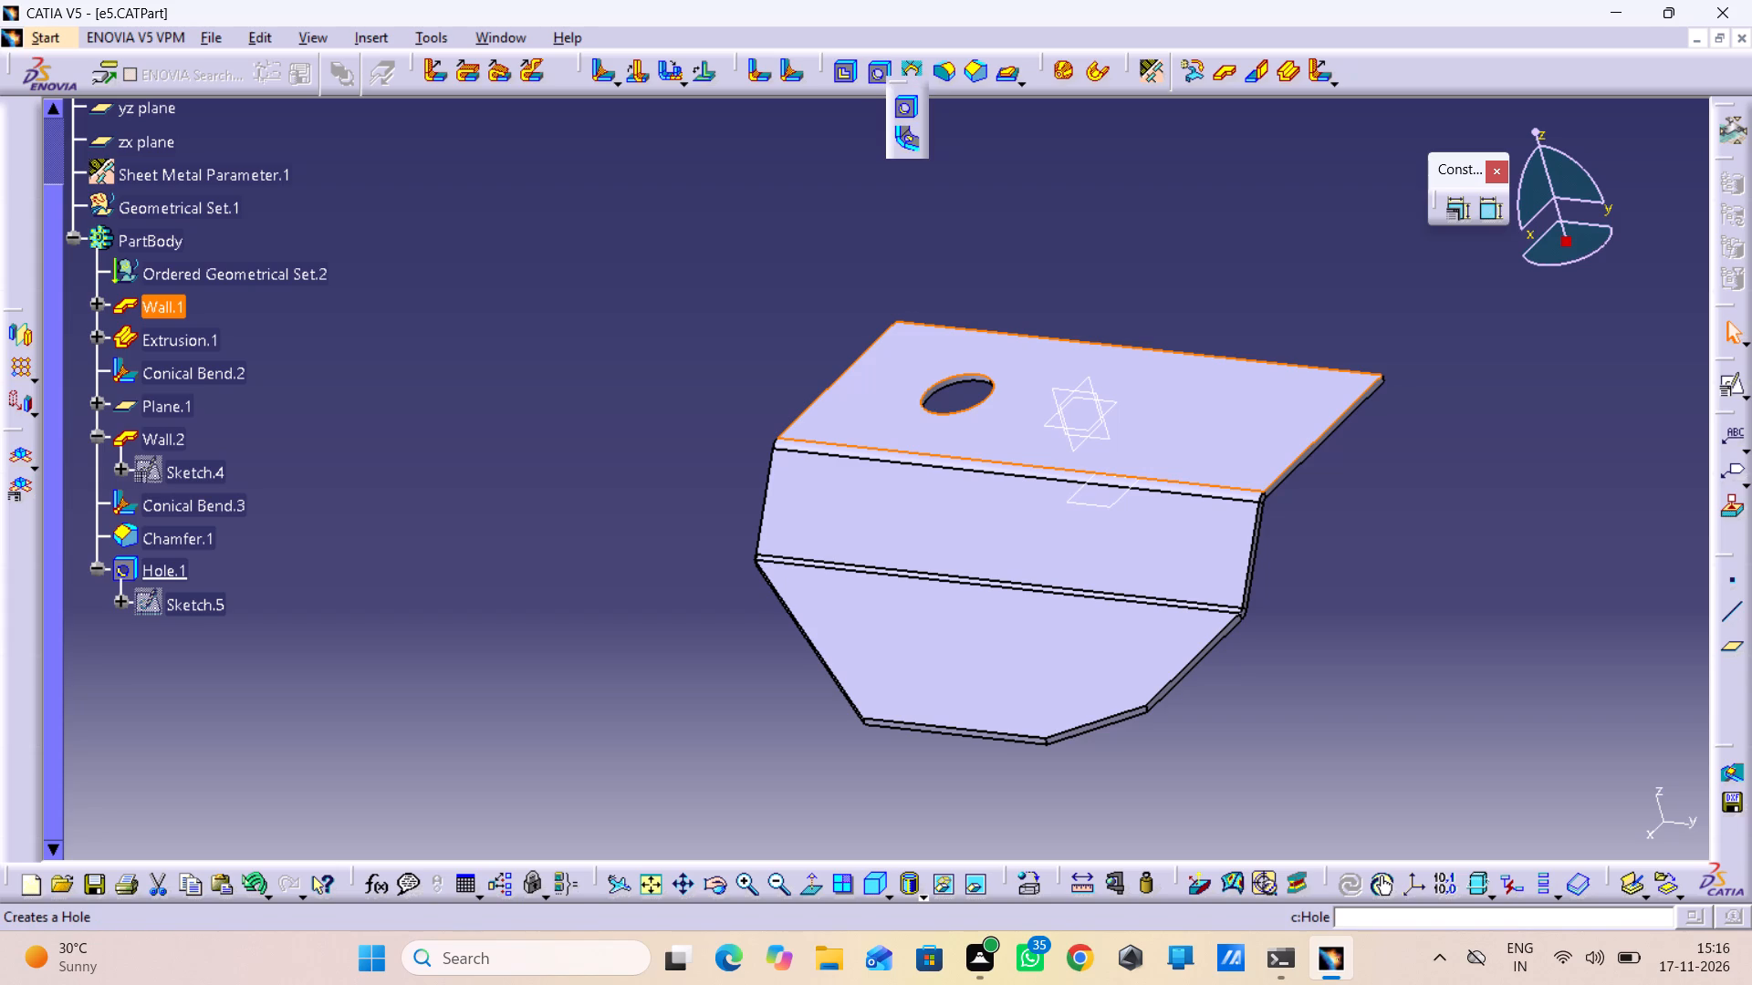
pyautogui.click(874, 83)
pyautogui.click(888, 63)
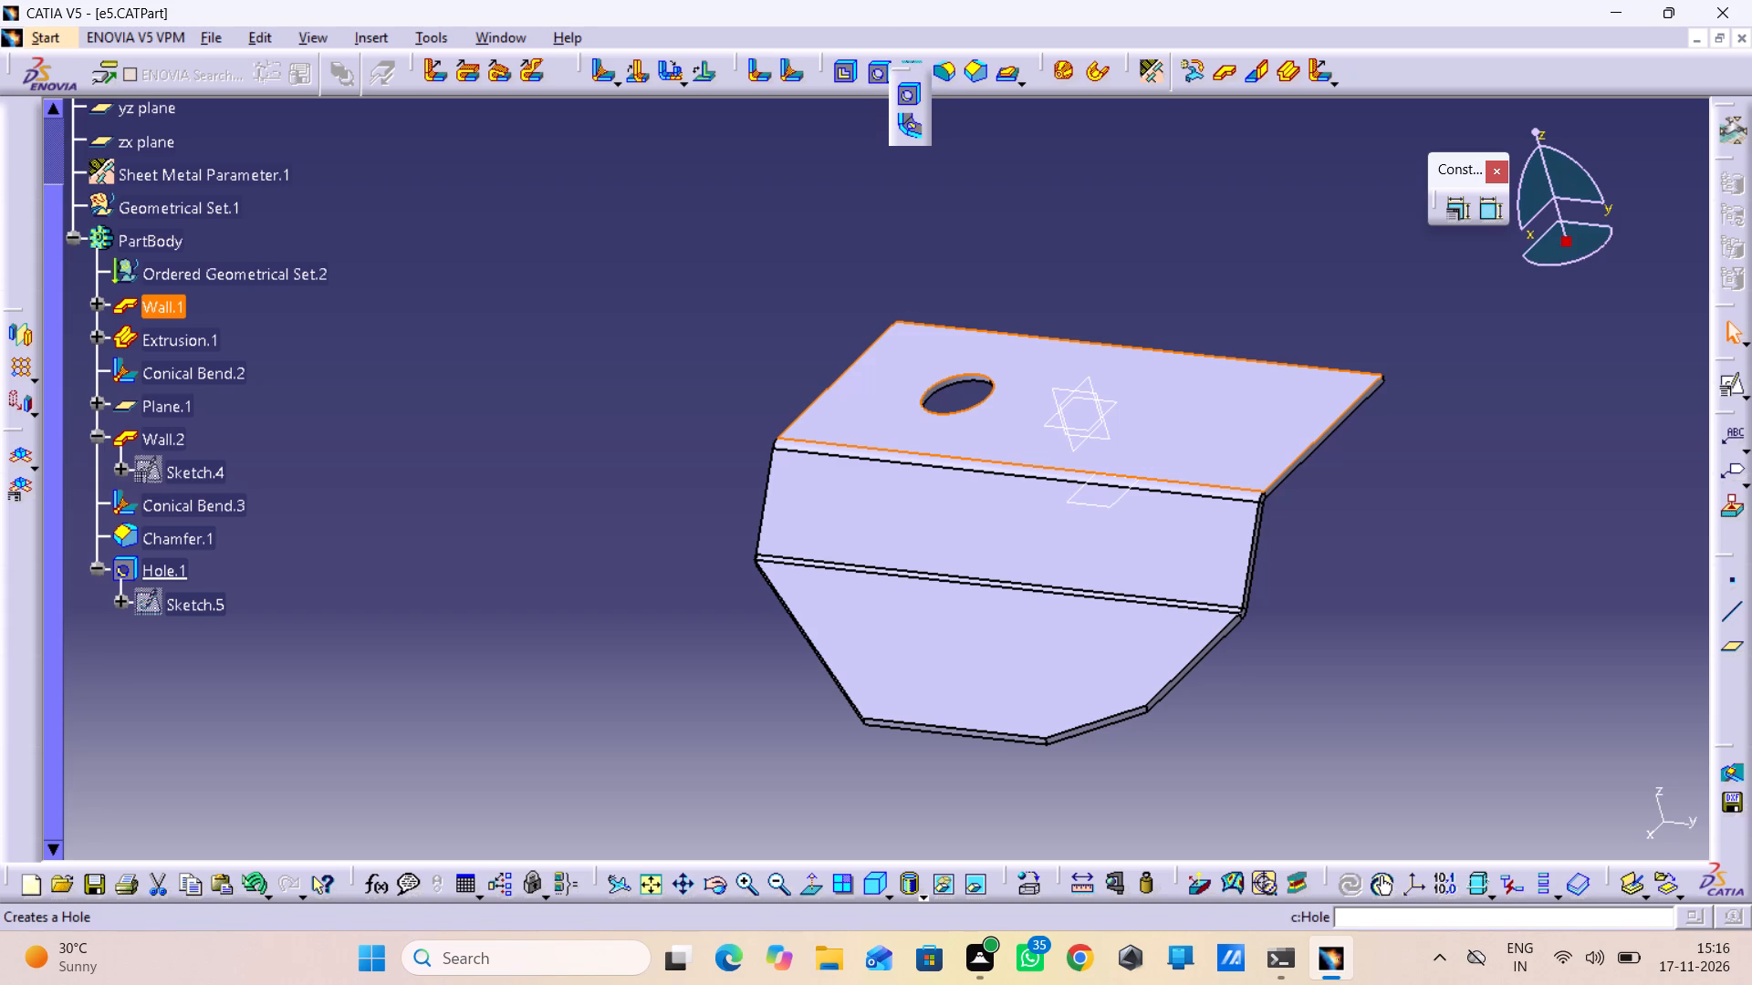
pyautogui.click(873, 75)
pyautogui.click(875, 76)
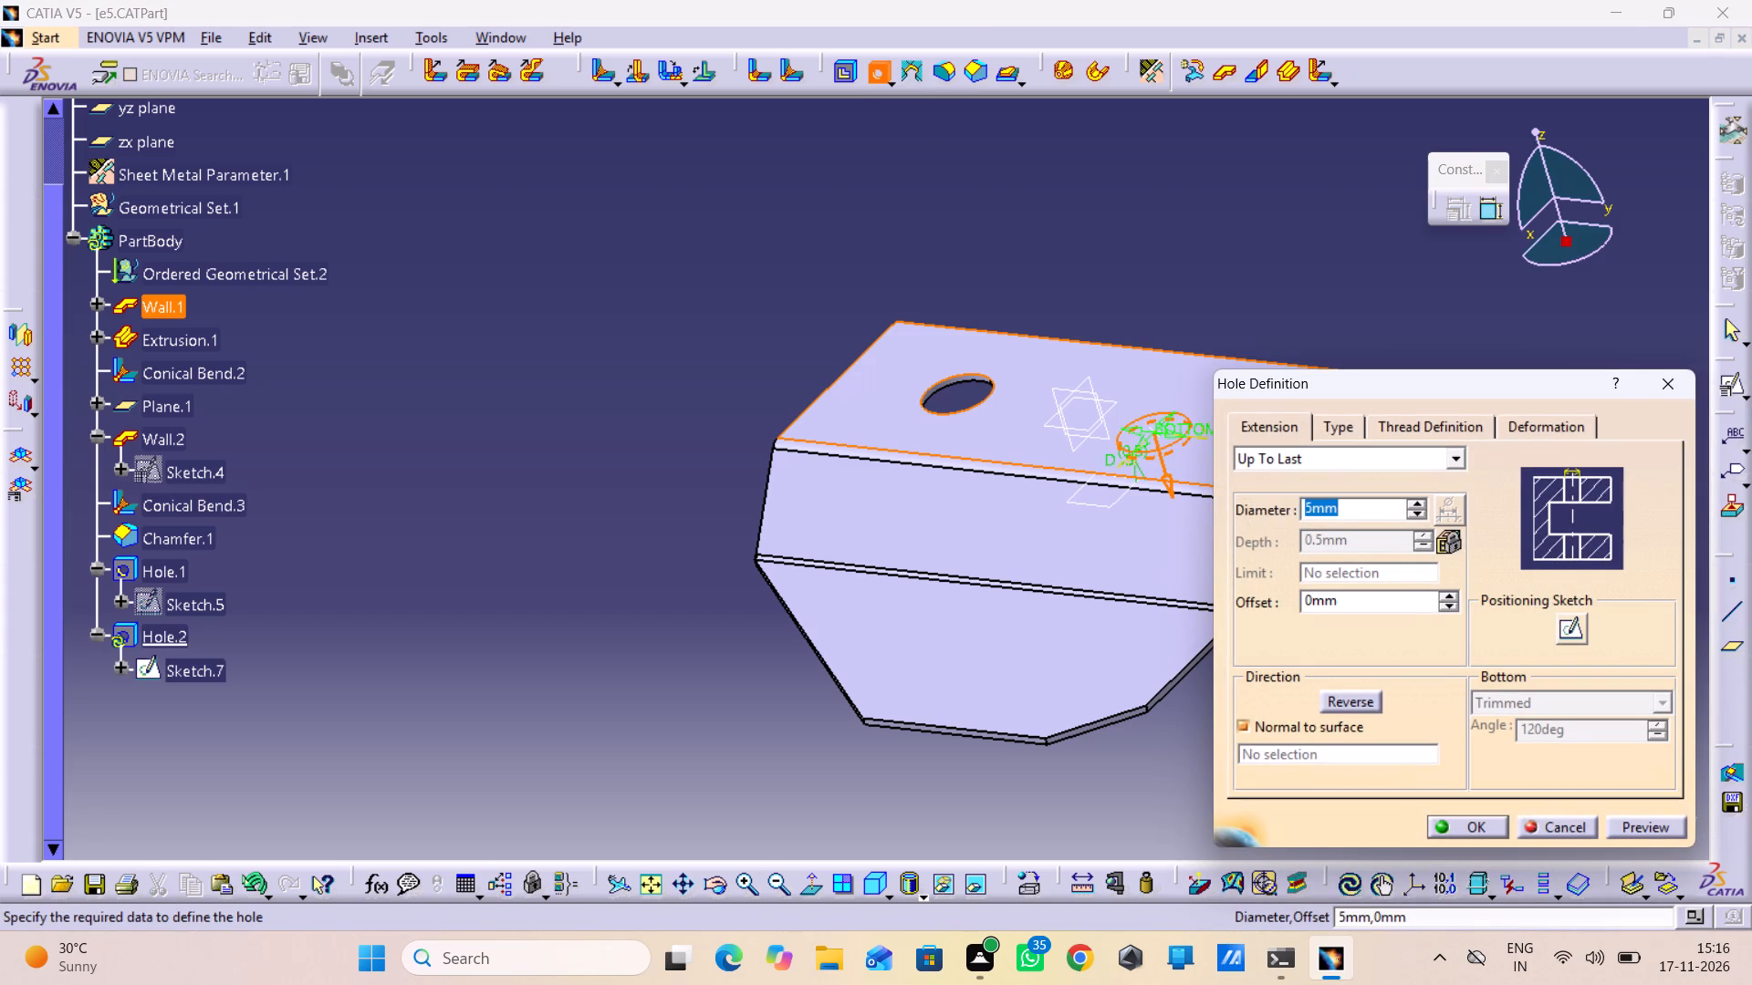
pyautogui.doubleClick(1580, 633)
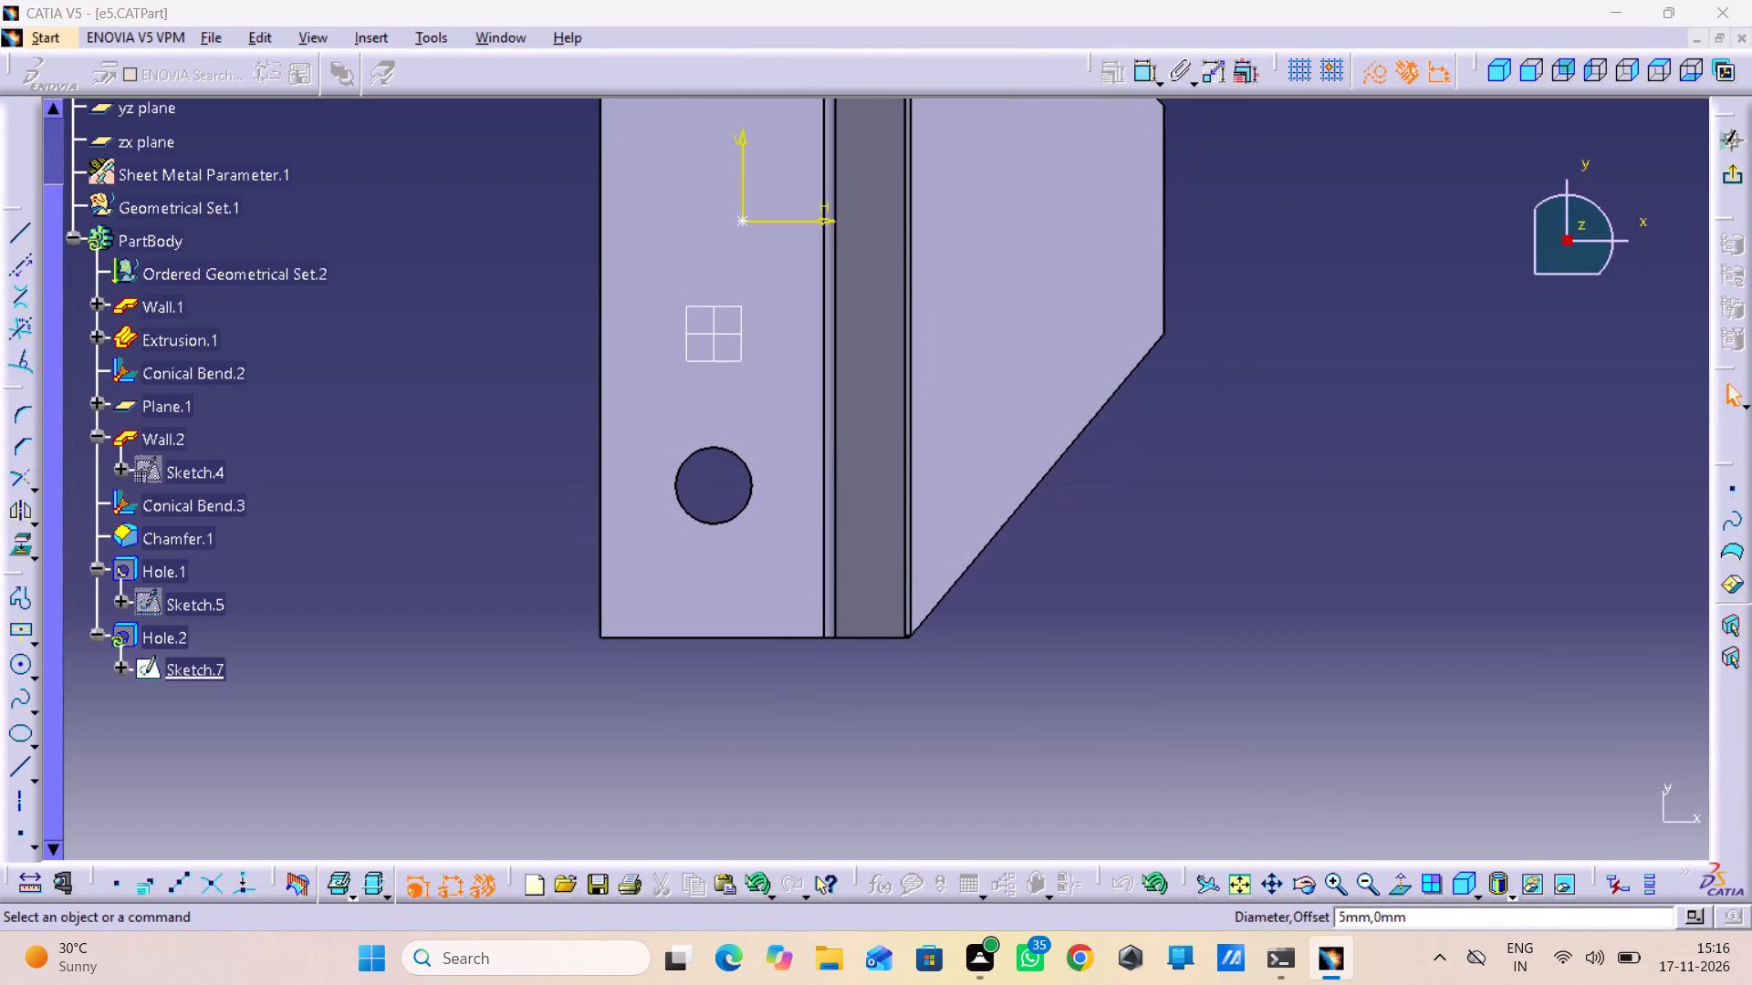
# Dimension the hole centre from Wall.1's short end edge at the +Y end and from its long outer edge.
pyautogui.click(746, 223)
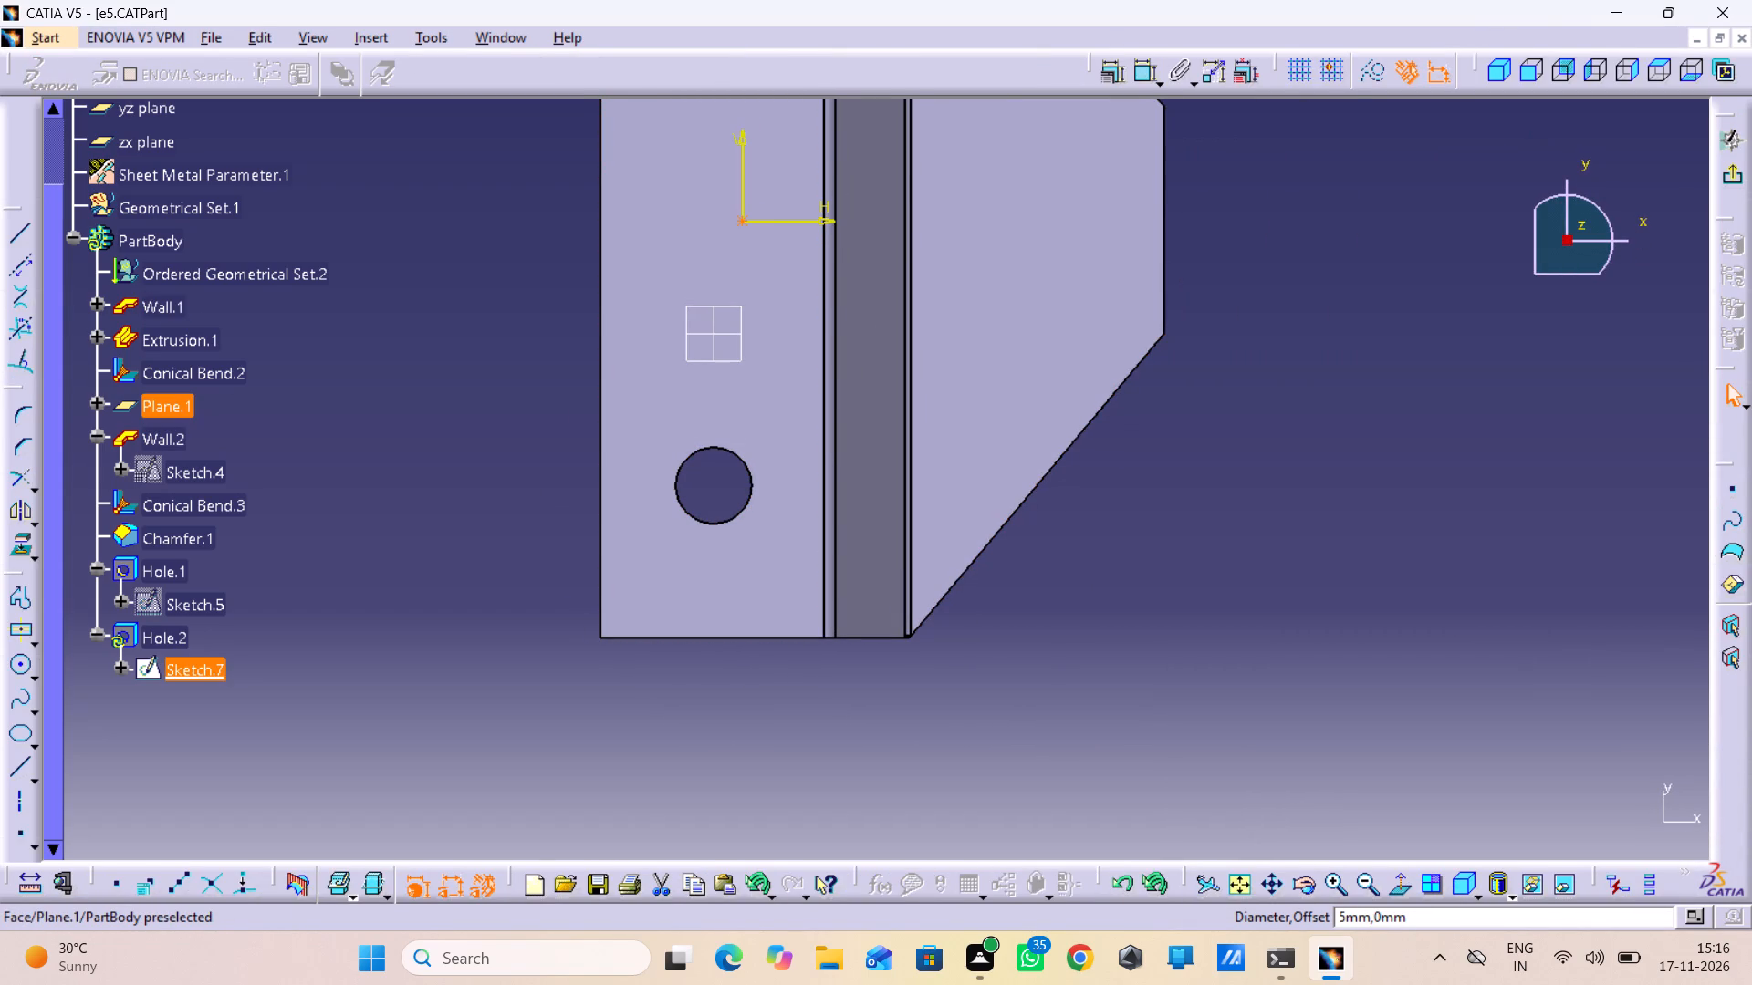
pyautogui.doubleClick(1139, 65)
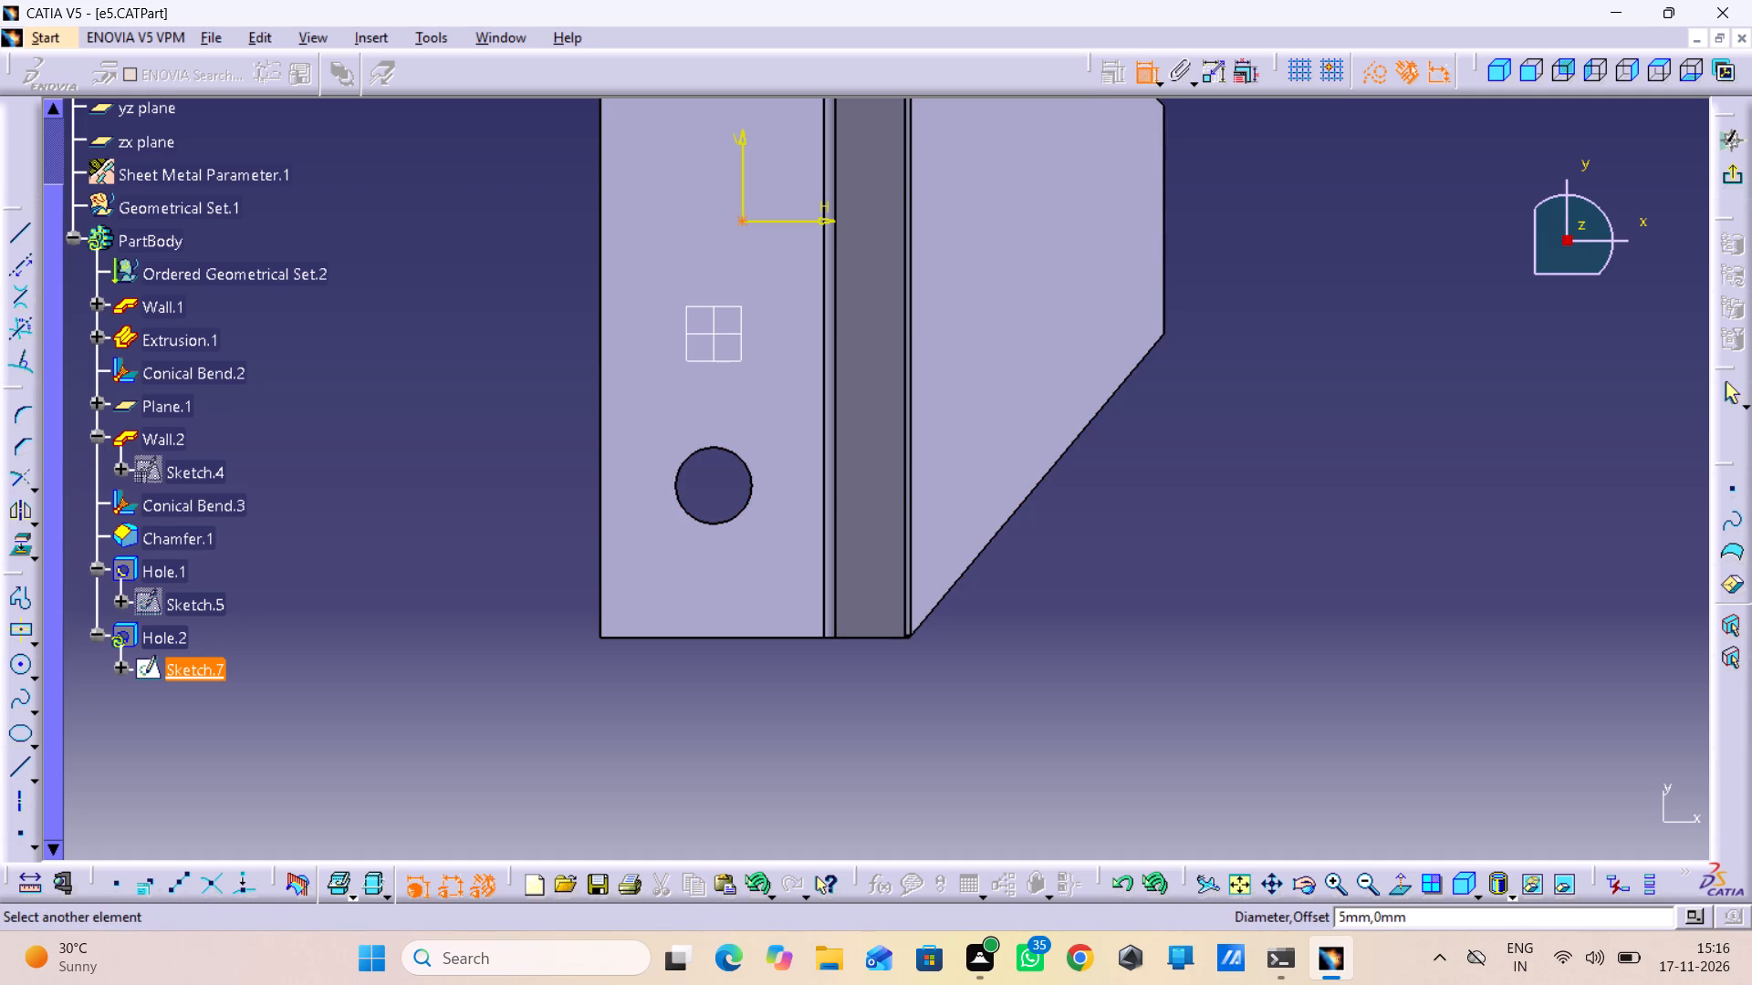
pyautogui.moveTo(744, 295); pyautogui.dragTo(750, 342, button='middle')
pyautogui.rightClick(744, 295)
pyautogui.moveTo(752, 347); pyautogui.dragTo(775, 417, button='middle')
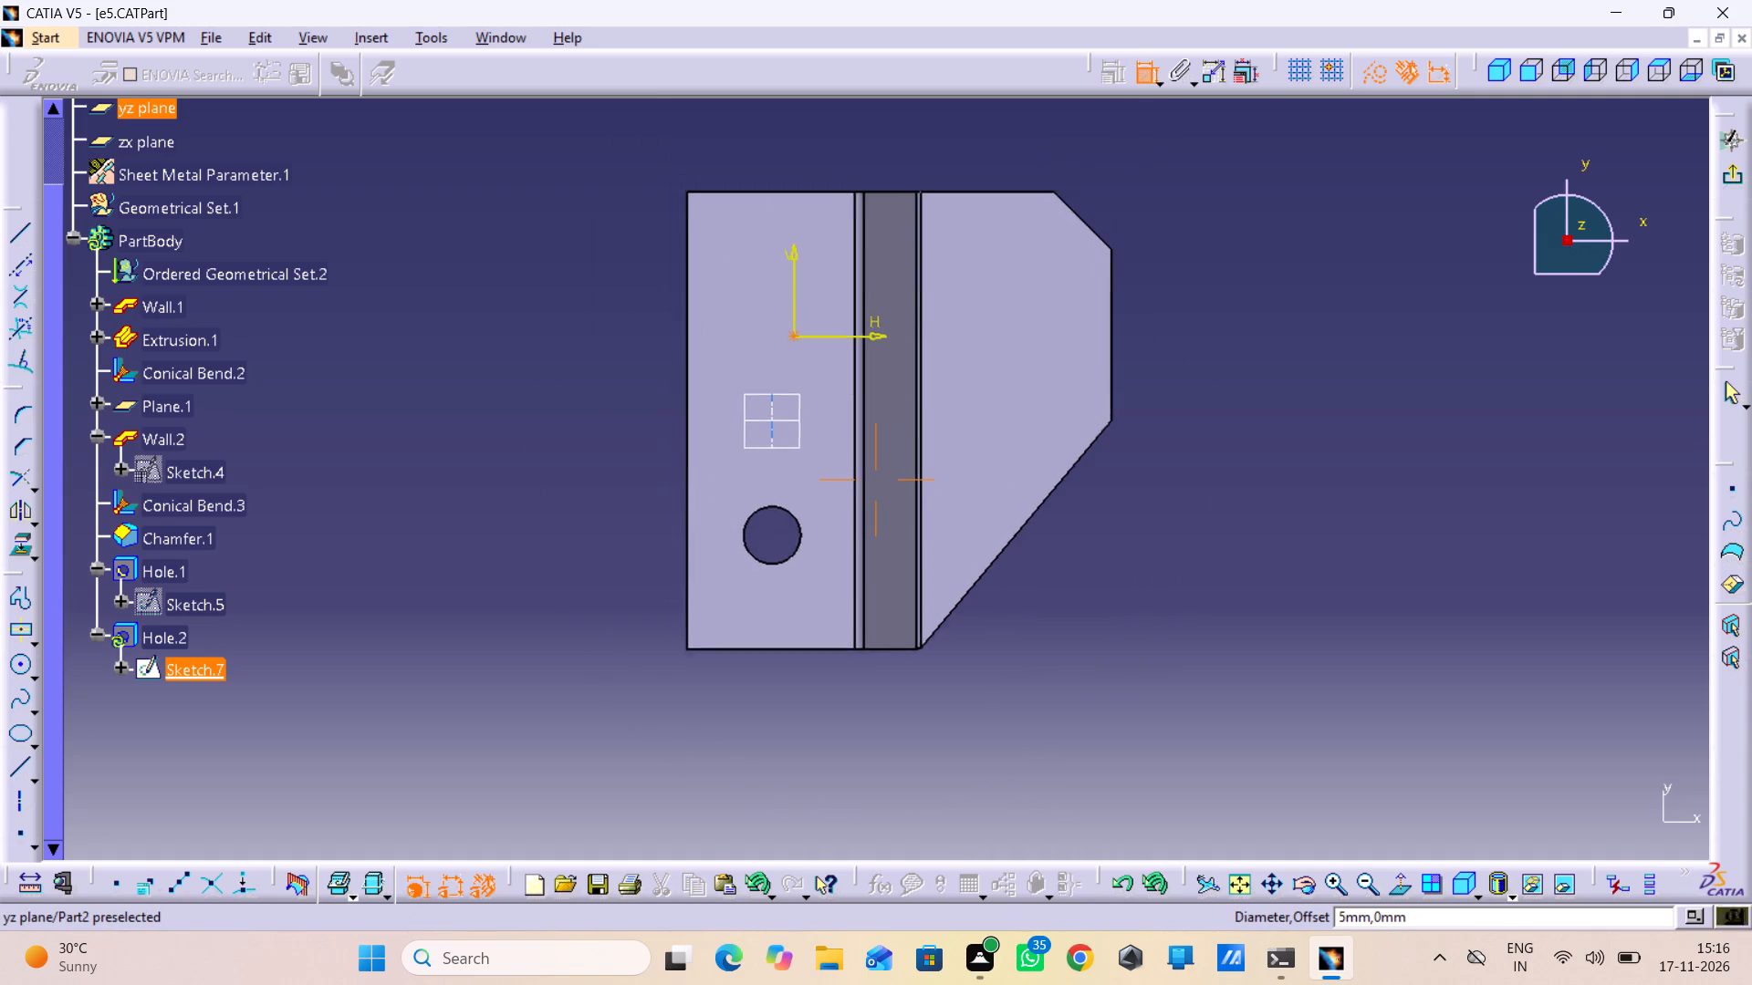
pyautogui.moveTo(775, 417); pyautogui.dragTo(783, 458, button='middle')
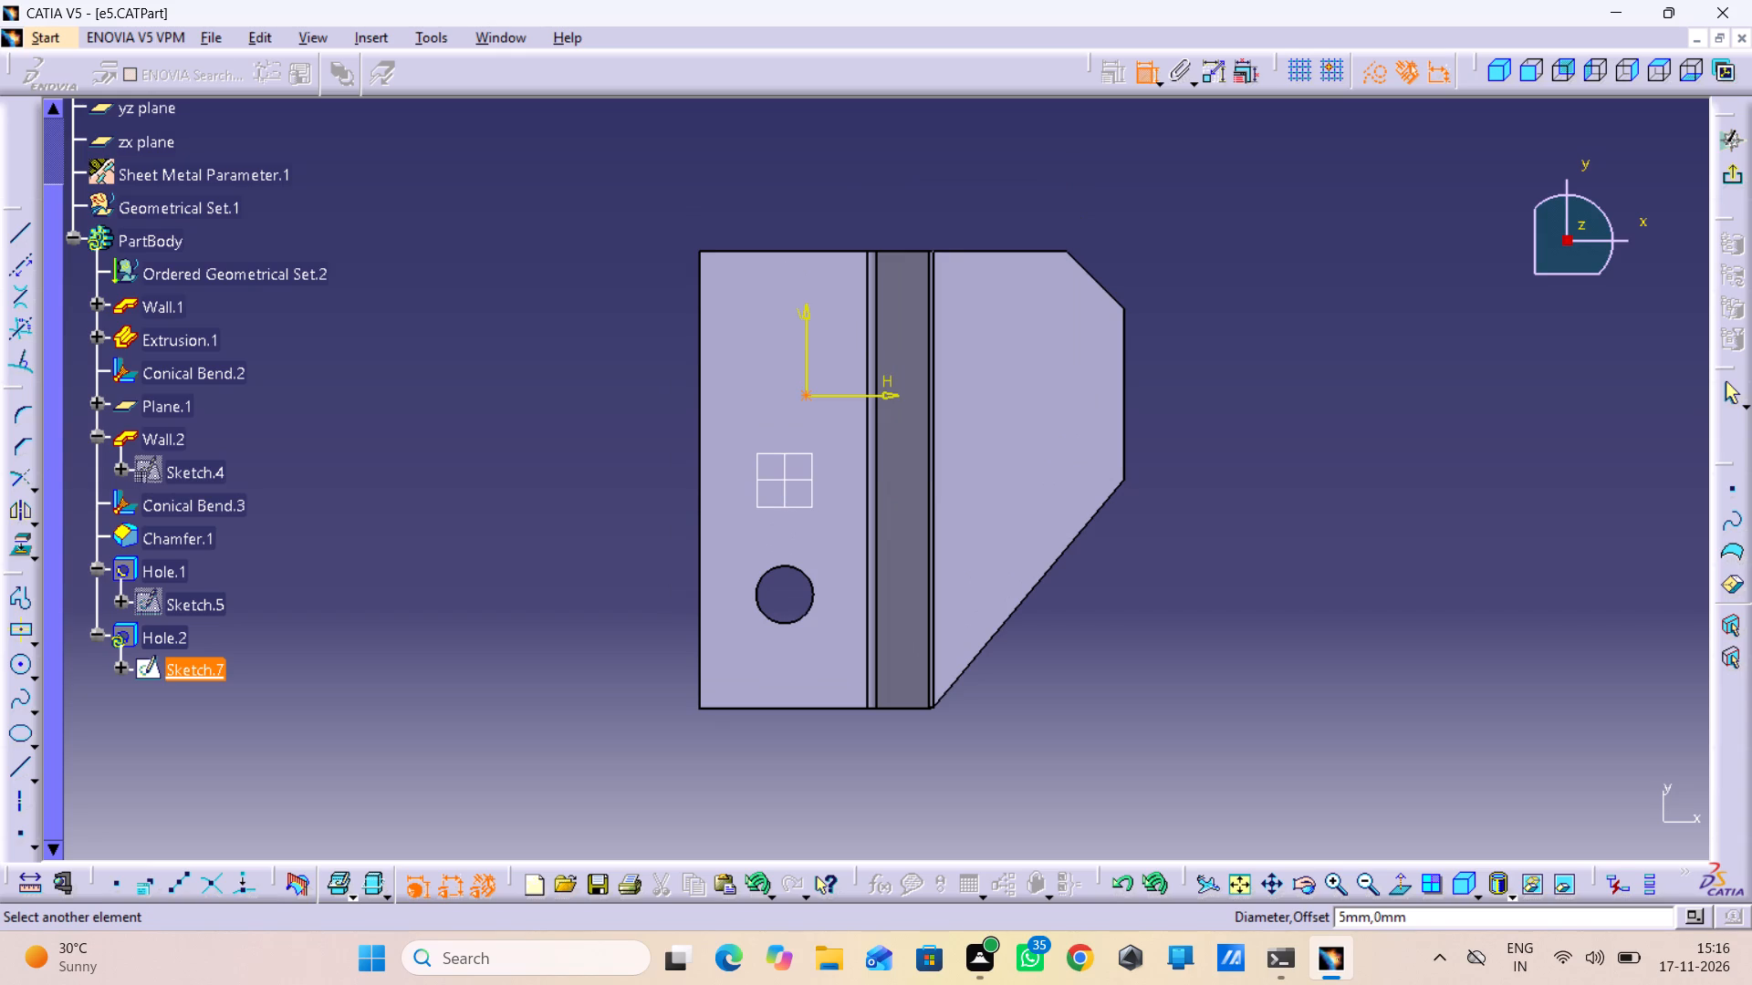
pyautogui.click(813, 247)
pyautogui.click(785, 254)
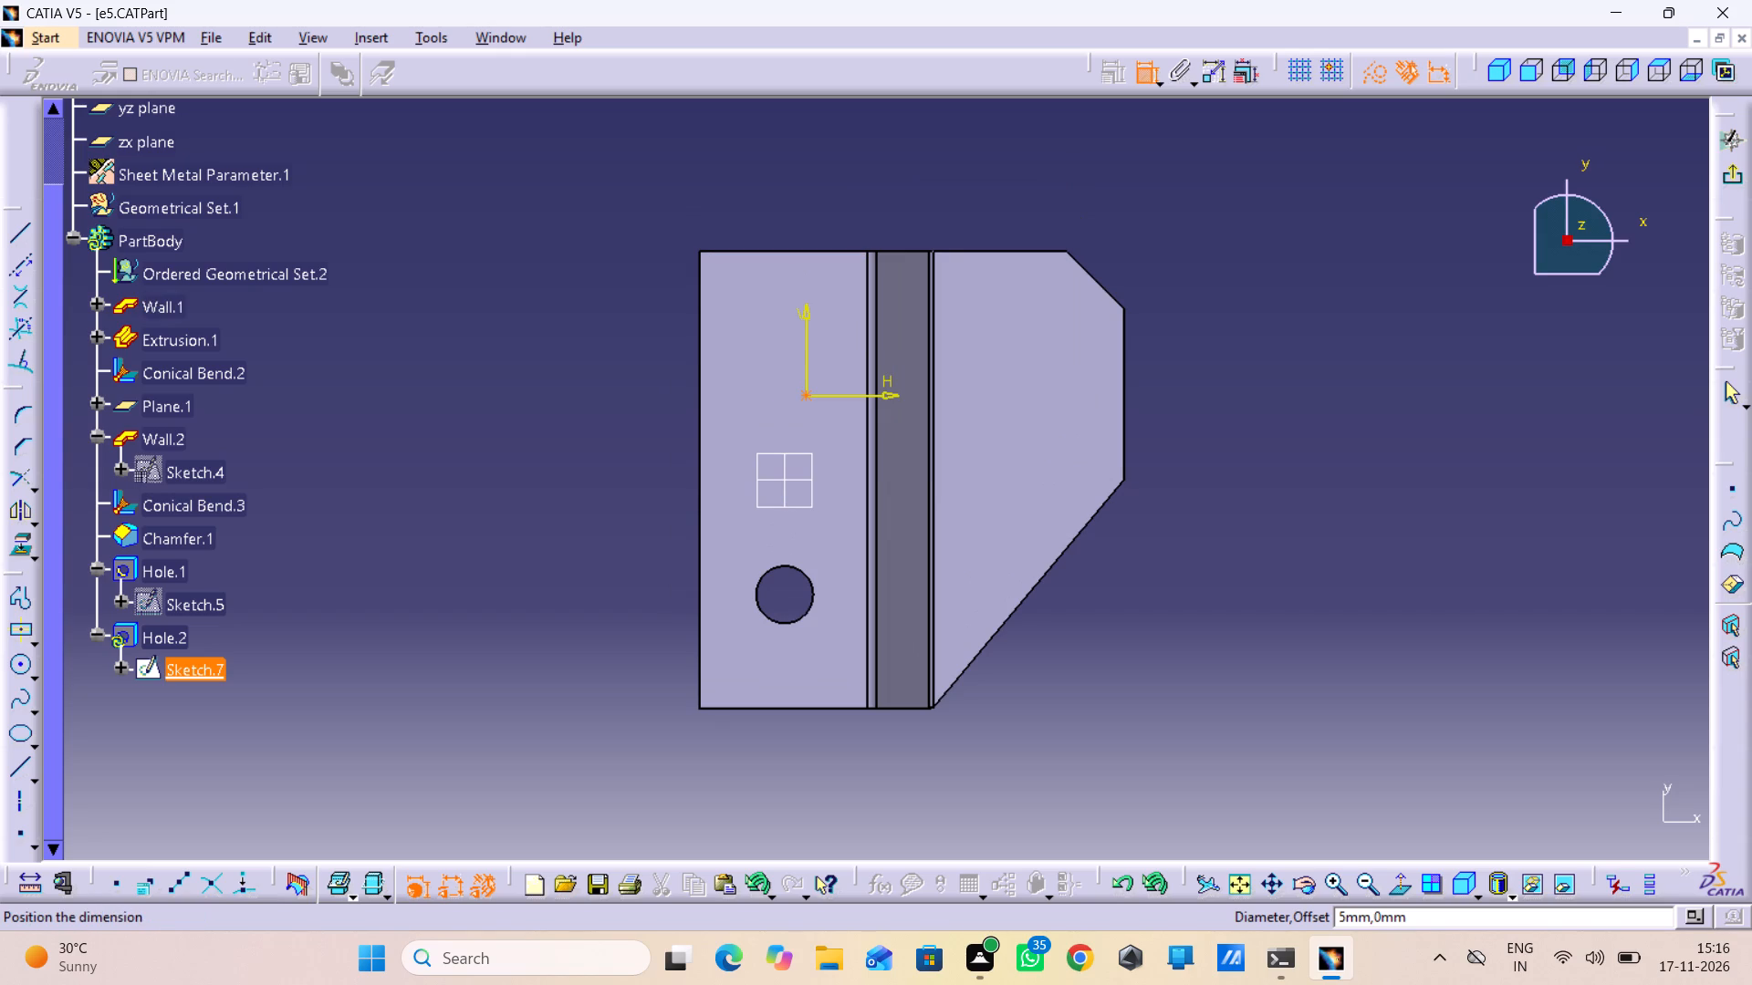
pyautogui.click(528, 322)
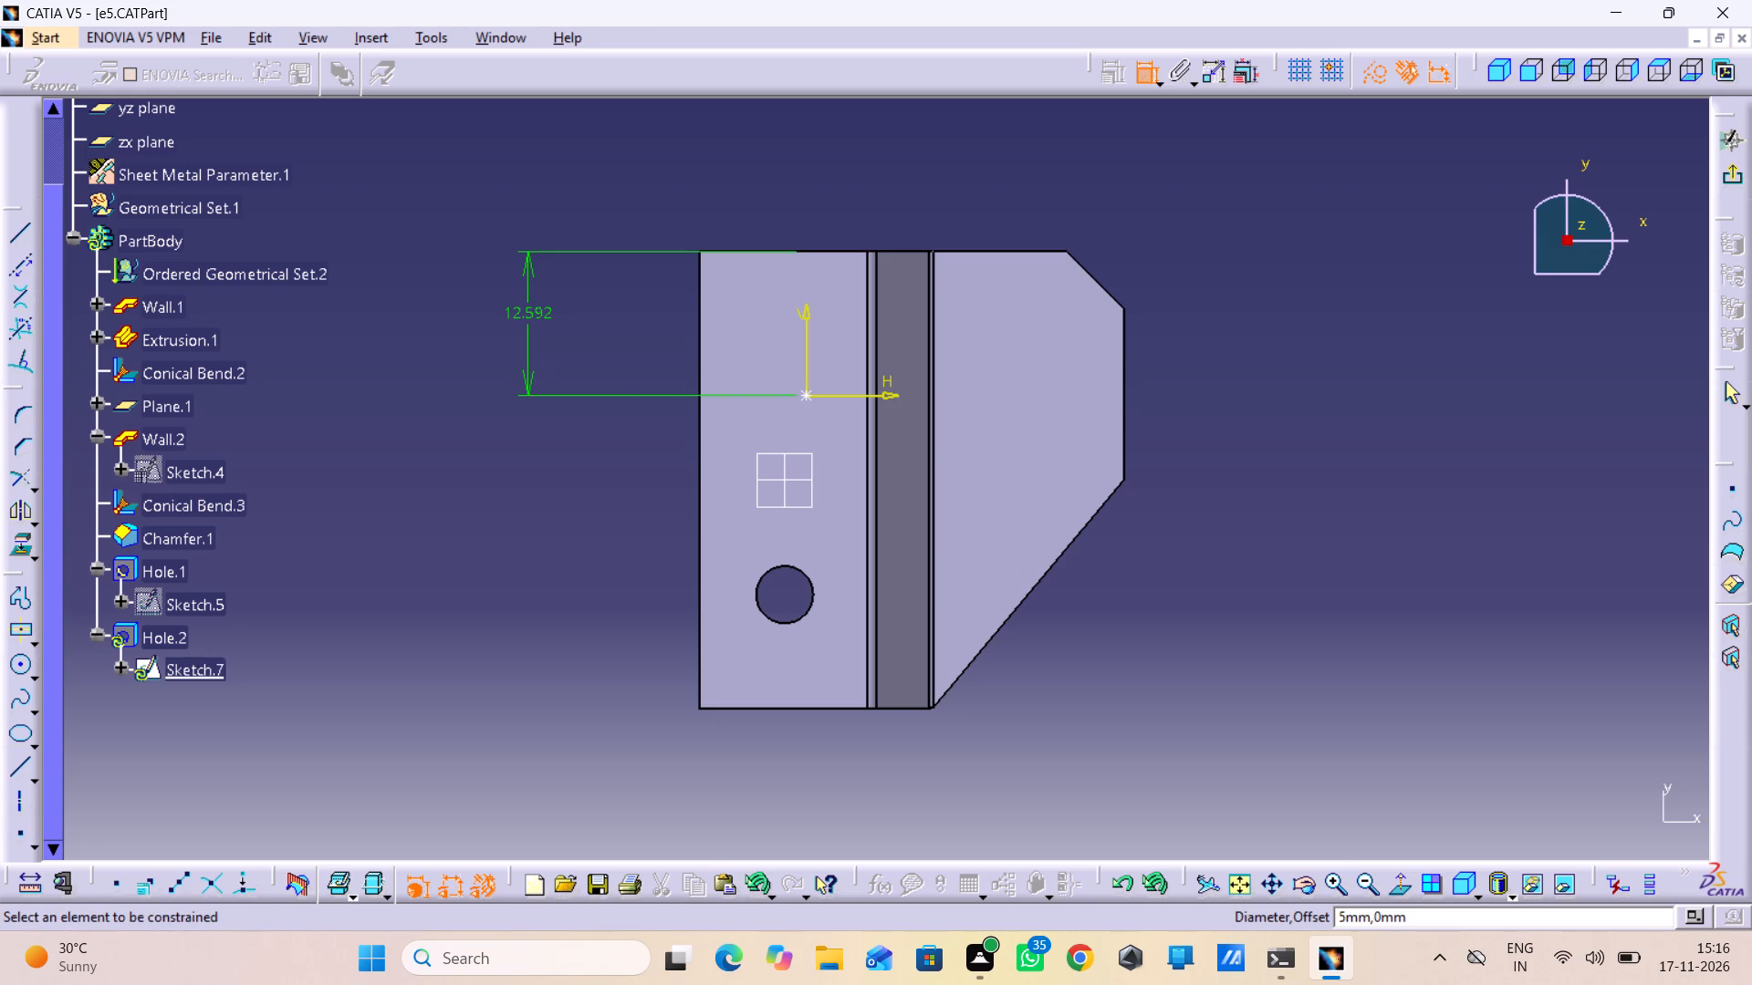
pyautogui.click(802, 399)
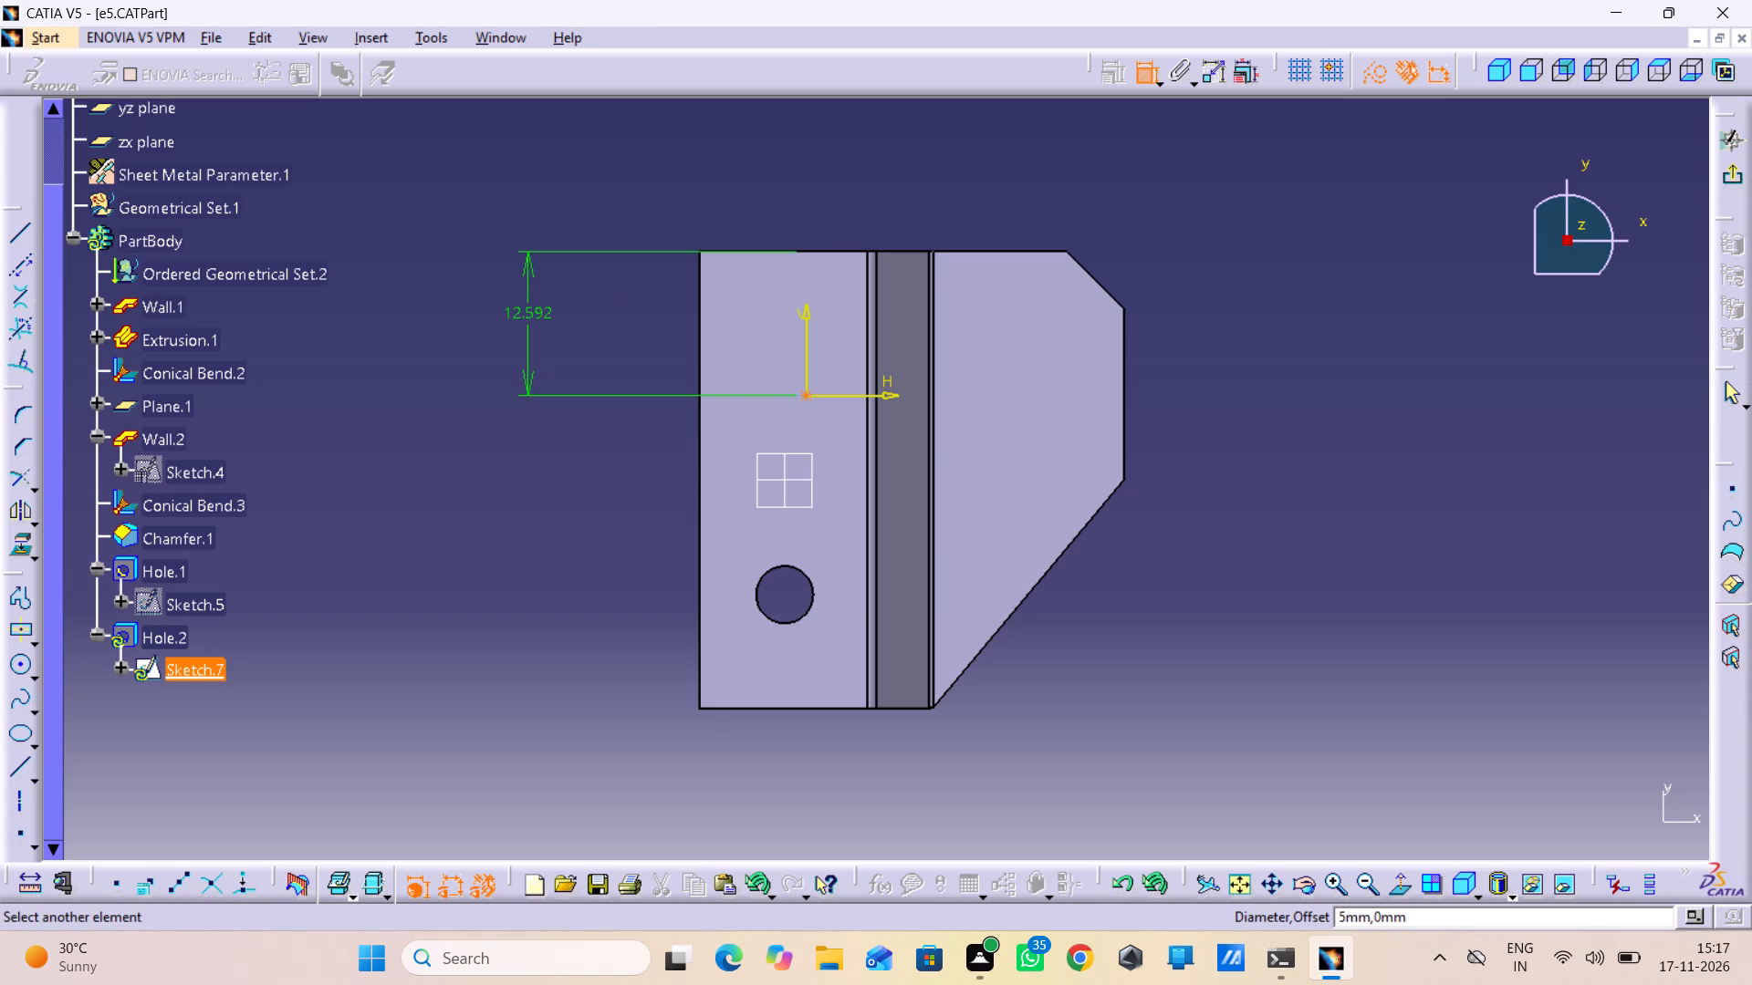
pyautogui.click(702, 319)
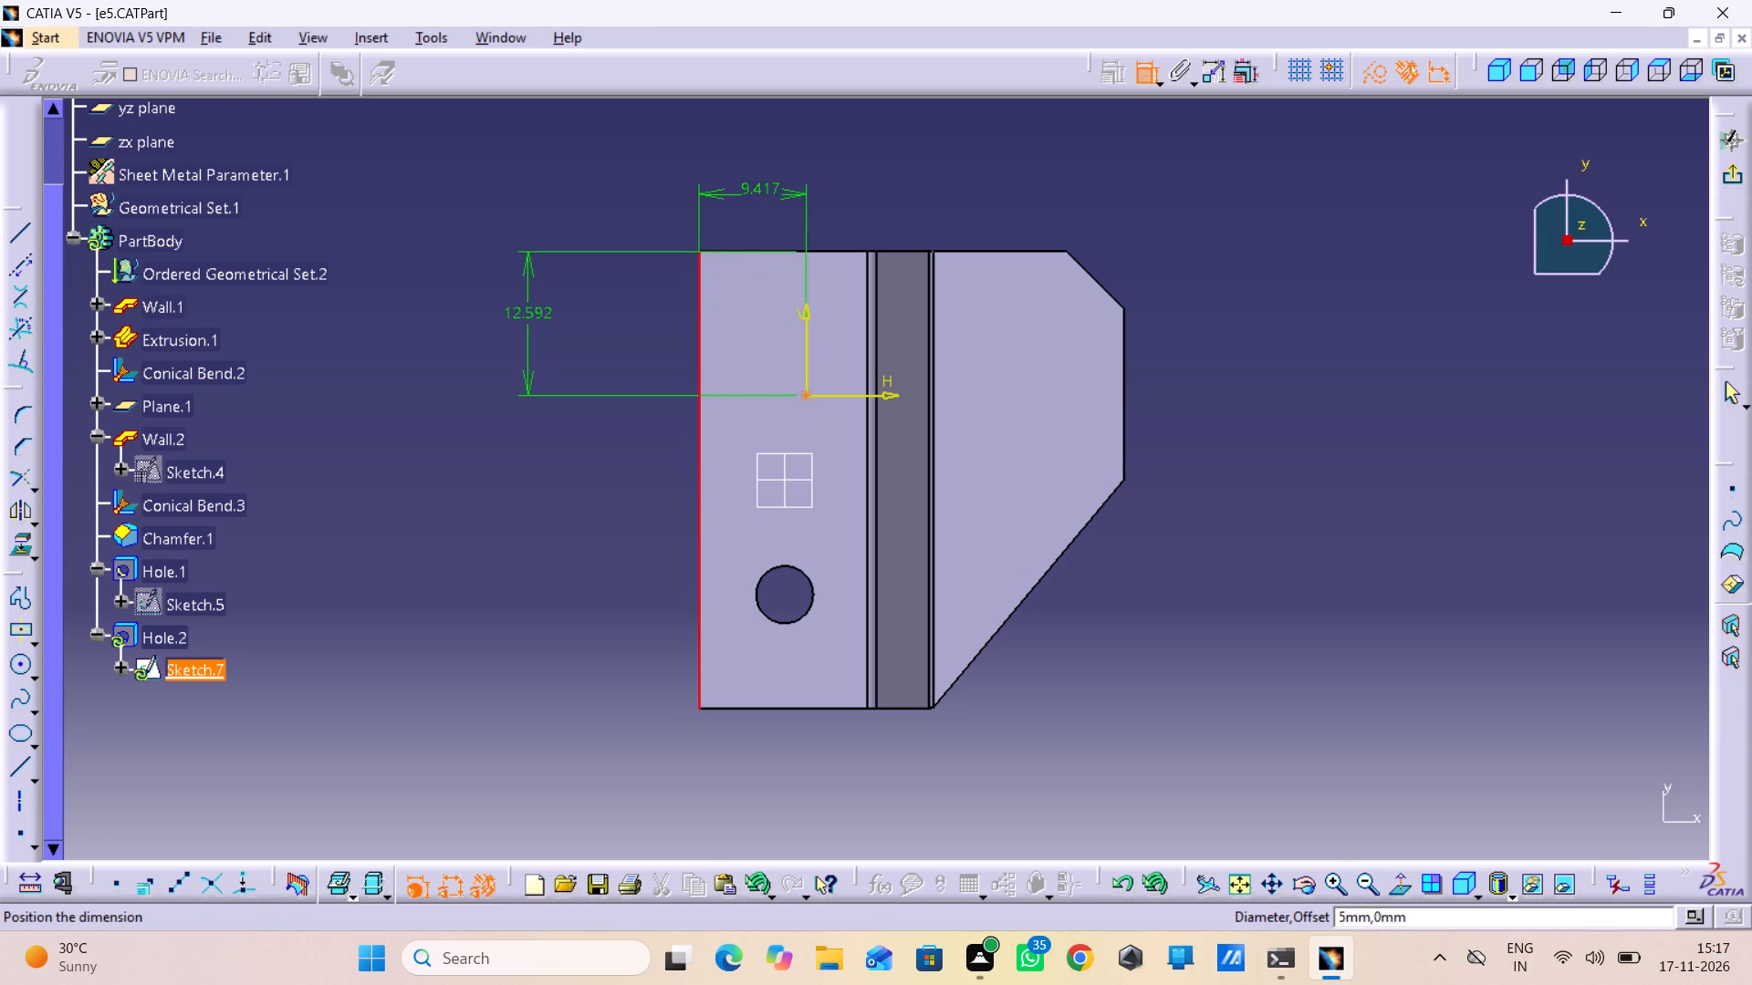
pyautogui.click(750, 204)
# Set the centre's distance to 10 mm from the +Y short end edge and 7.5 mm from the long outer edge.
pyautogui.doubleClick(531, 309)
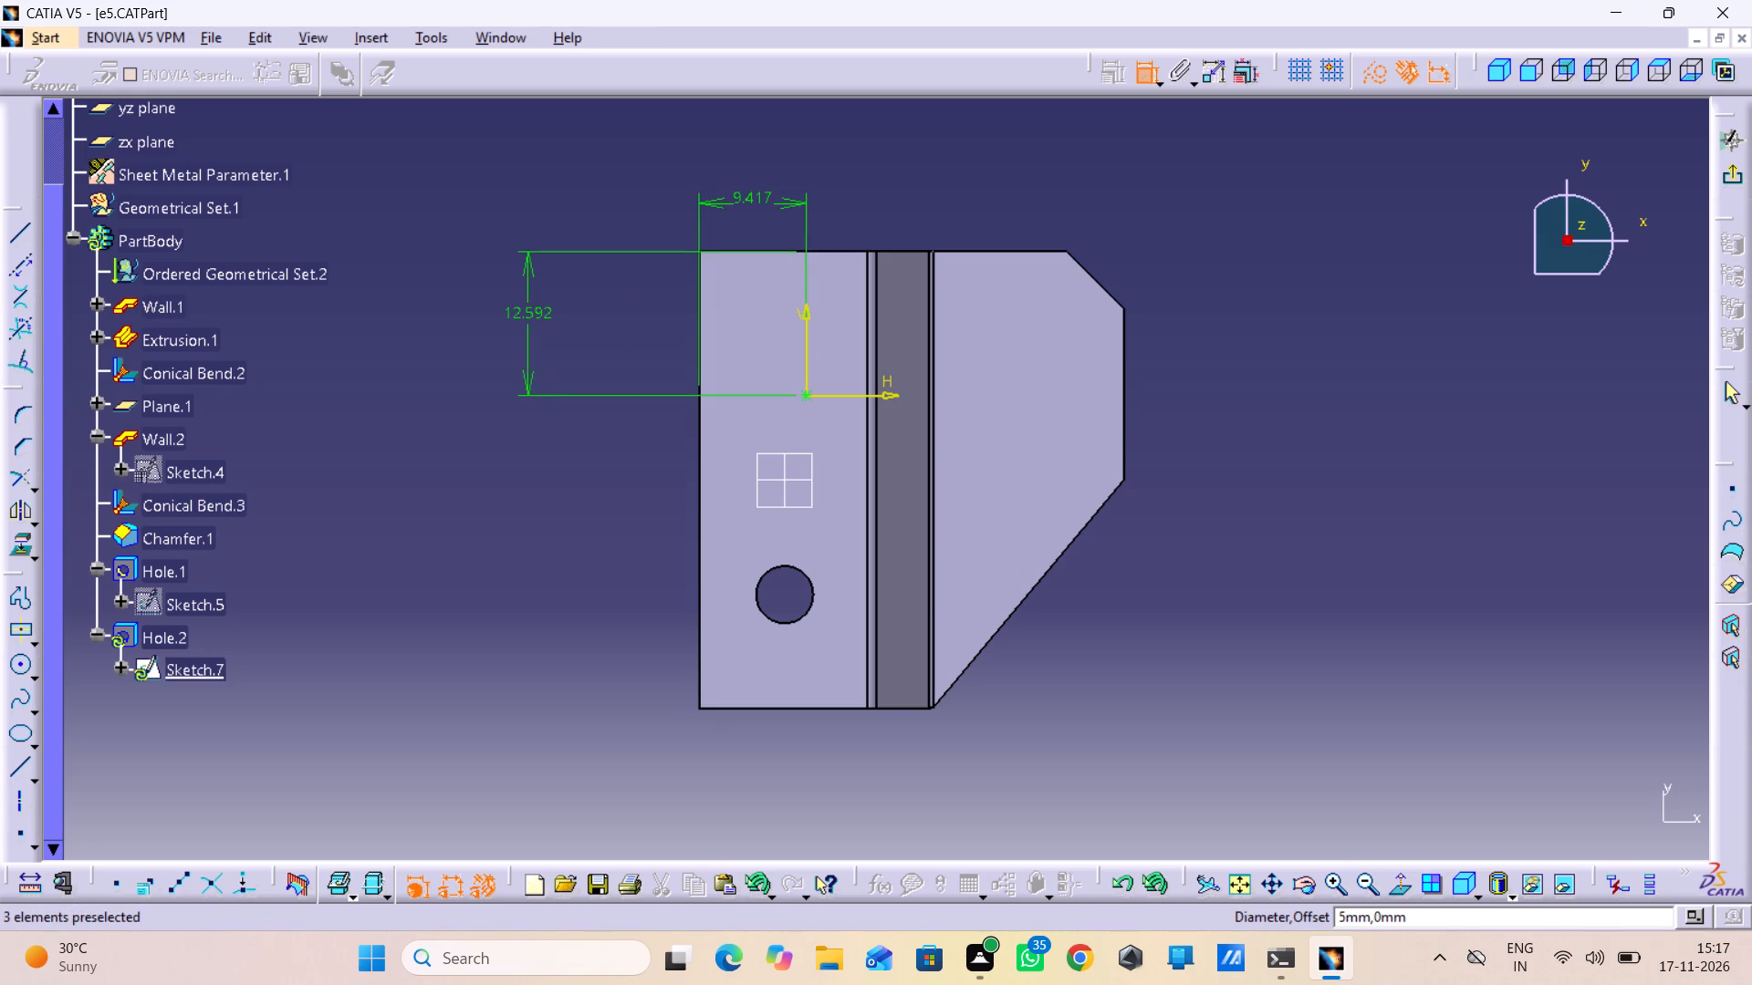
pyautogui.write('10')
pyautogui.press('Return')
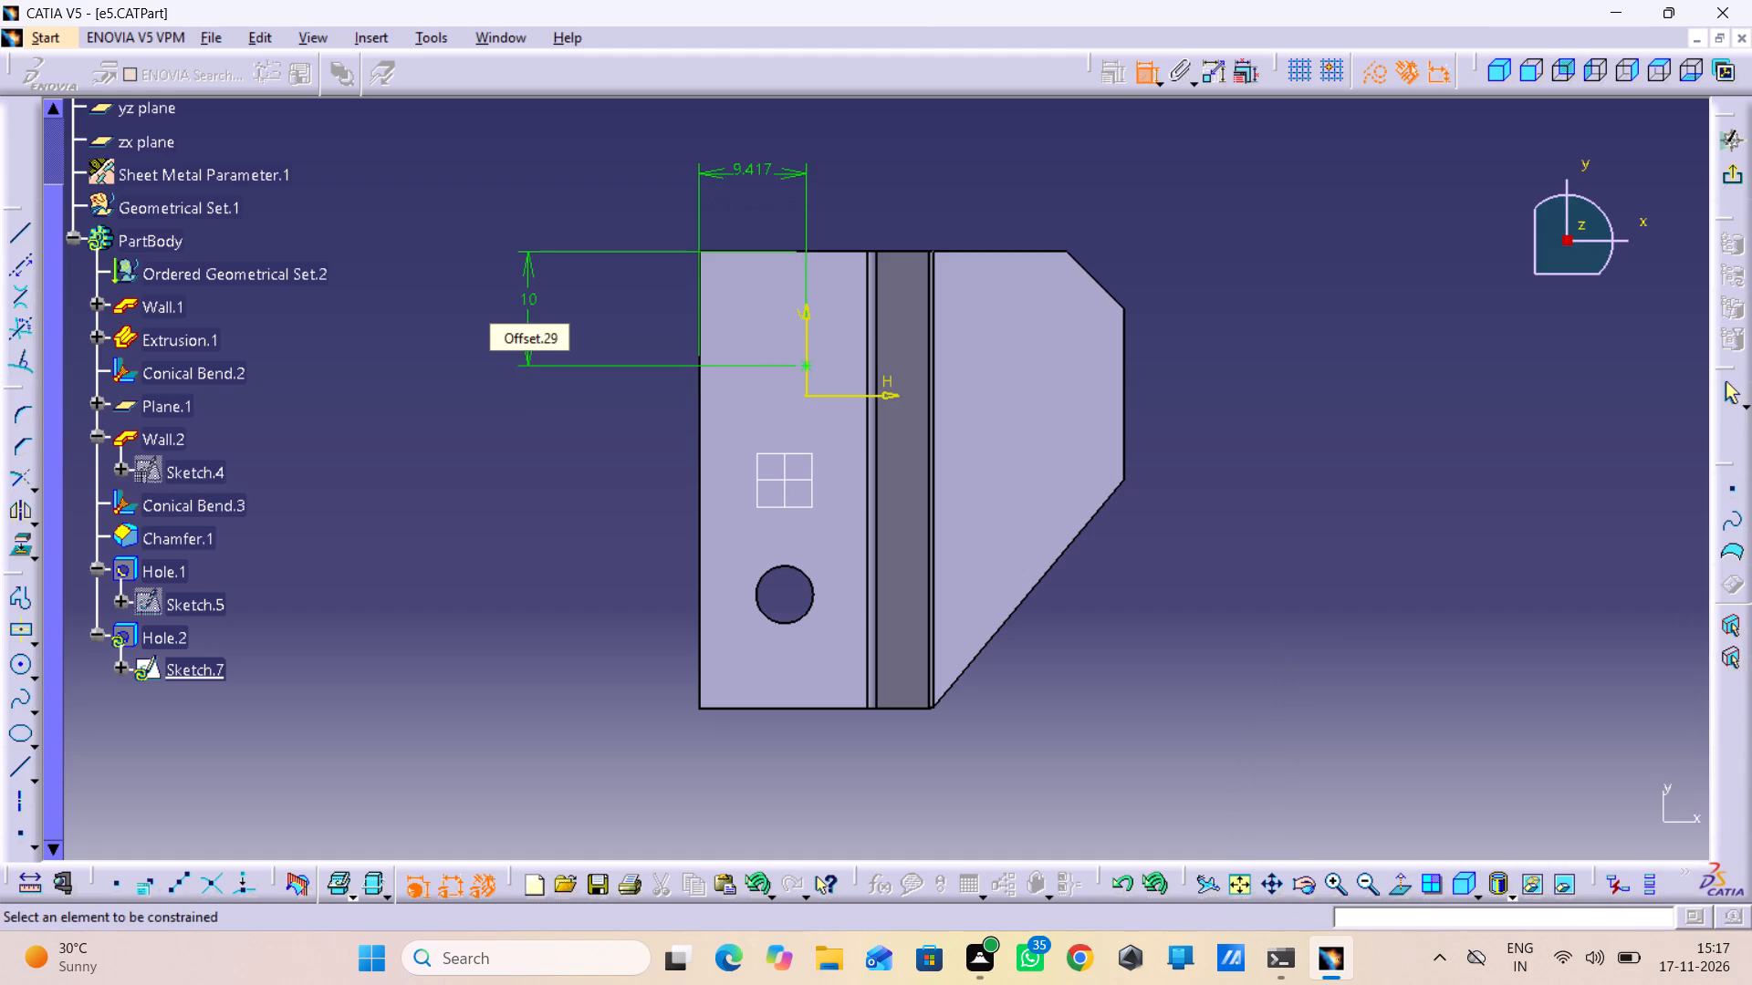
pyautogui.doubleClick(737, 170)
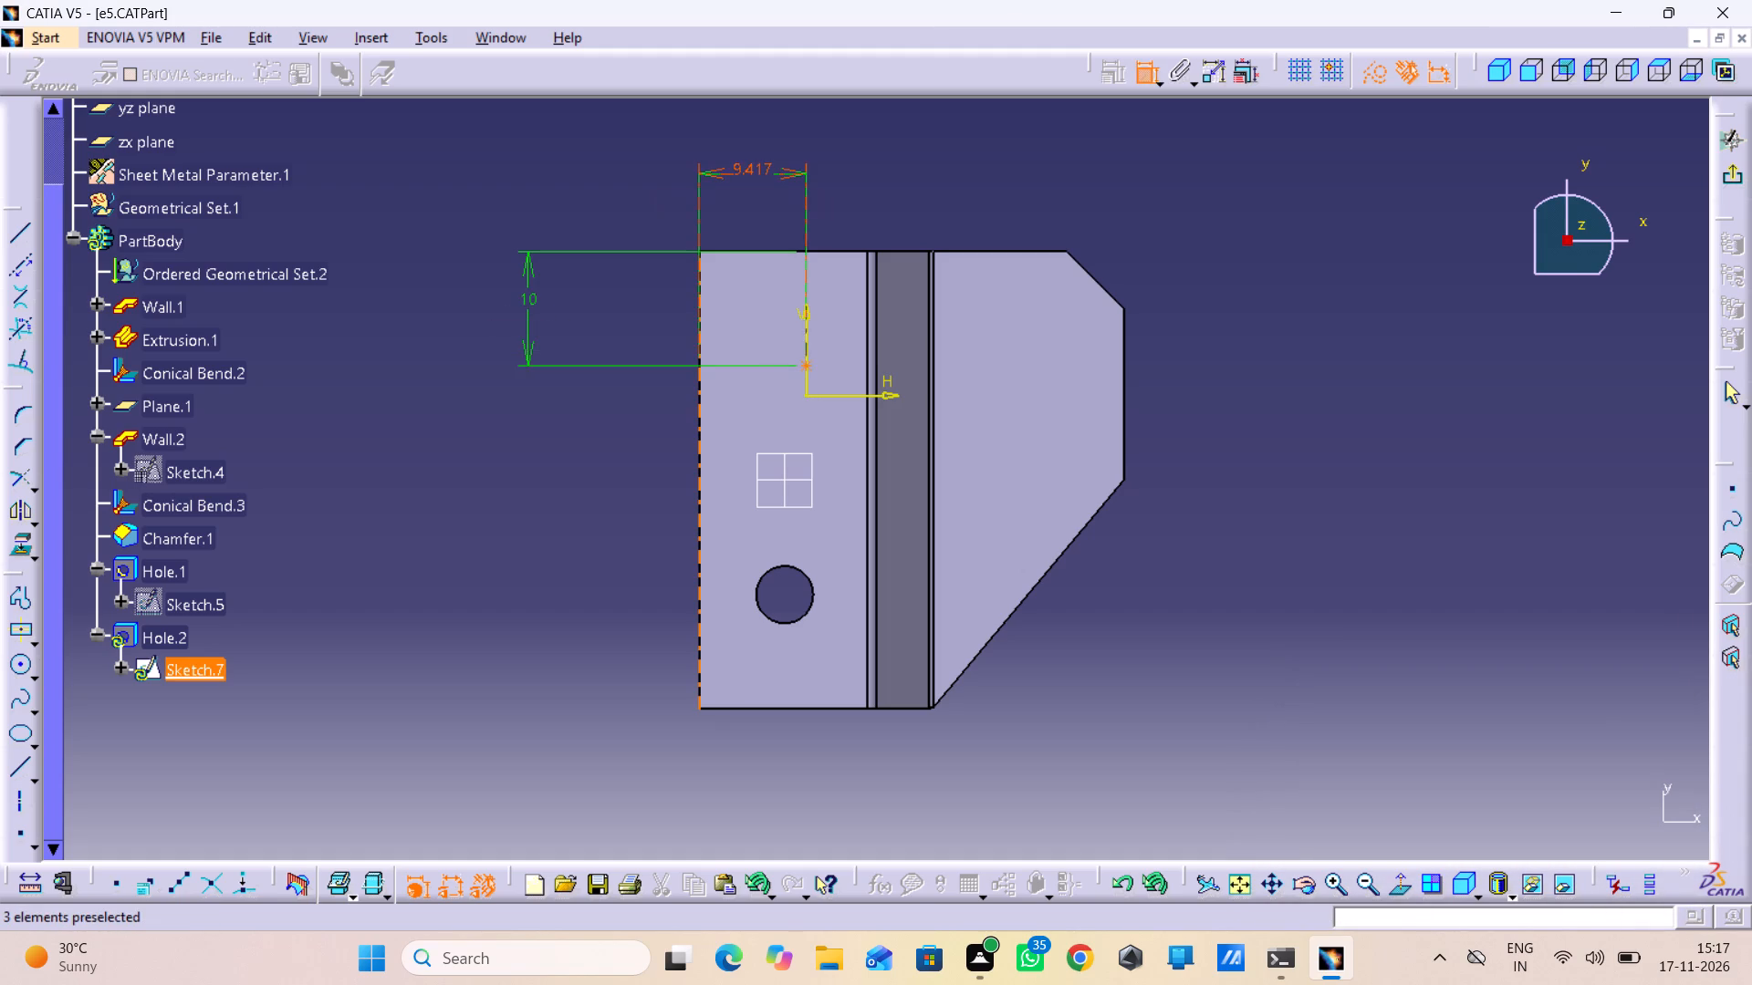
pyautogui.write('7.5')
pyautogui.press('Return')
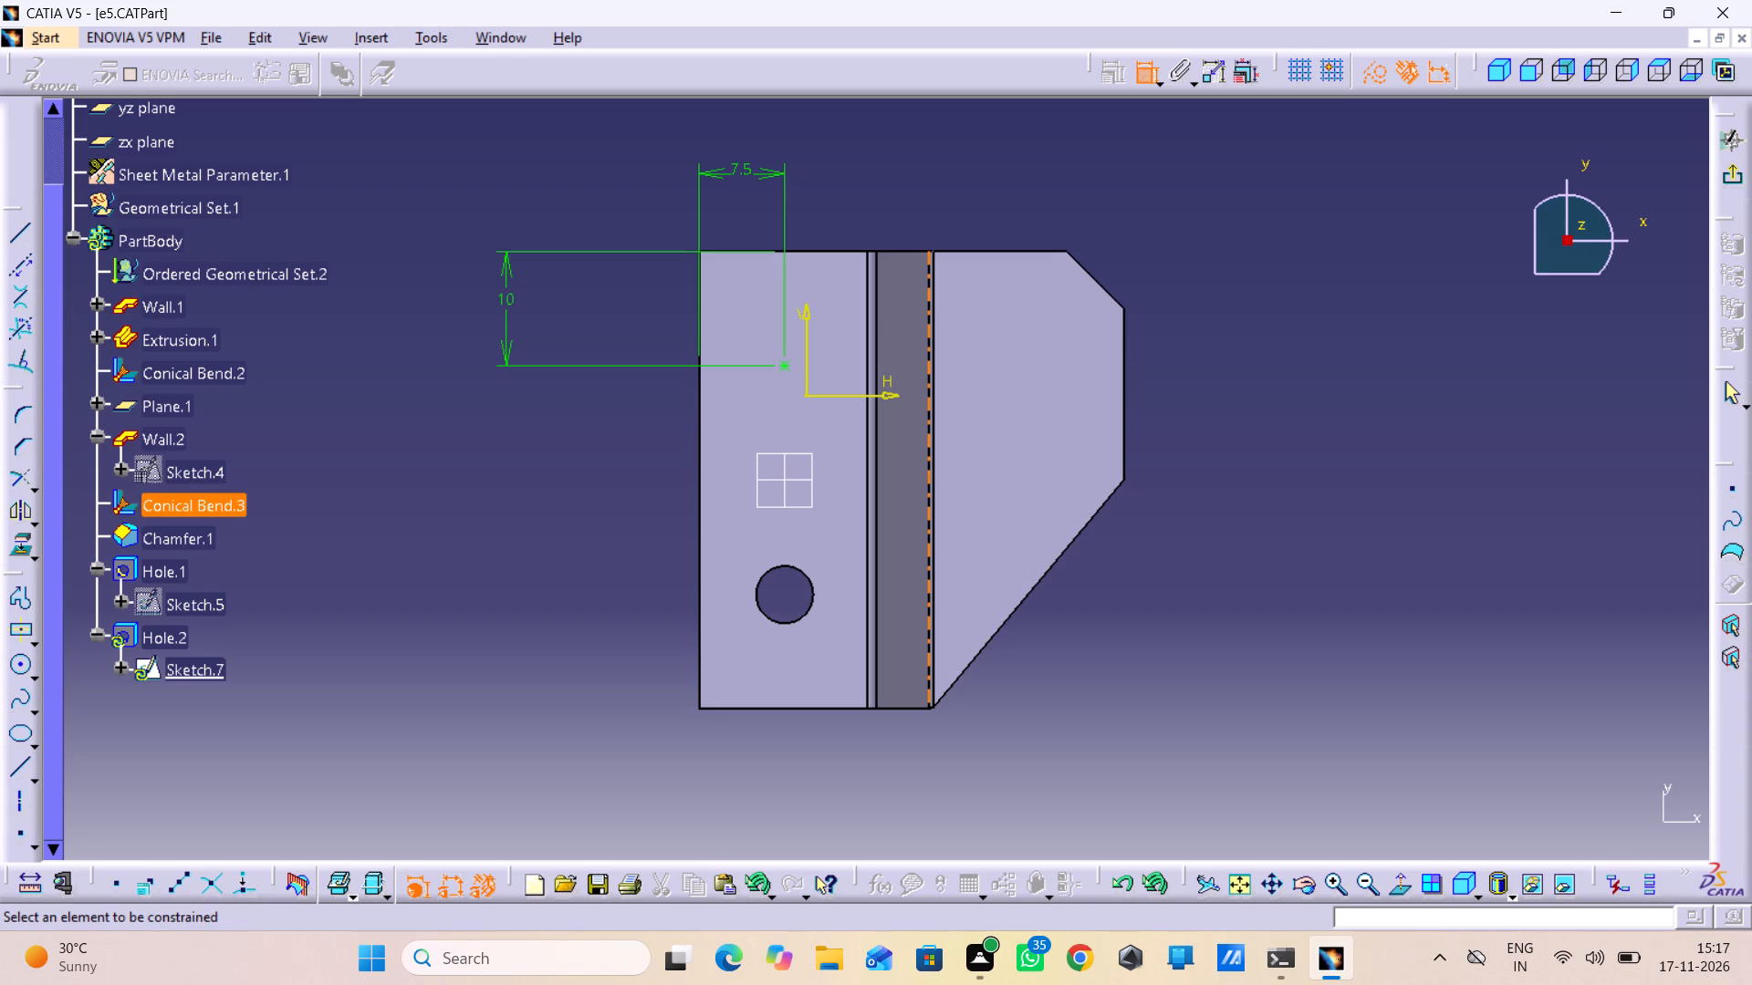
# Finish the positioning sketch and create the second 5 mm hole through Wall.1.
pyautogui.click(1738, 171)
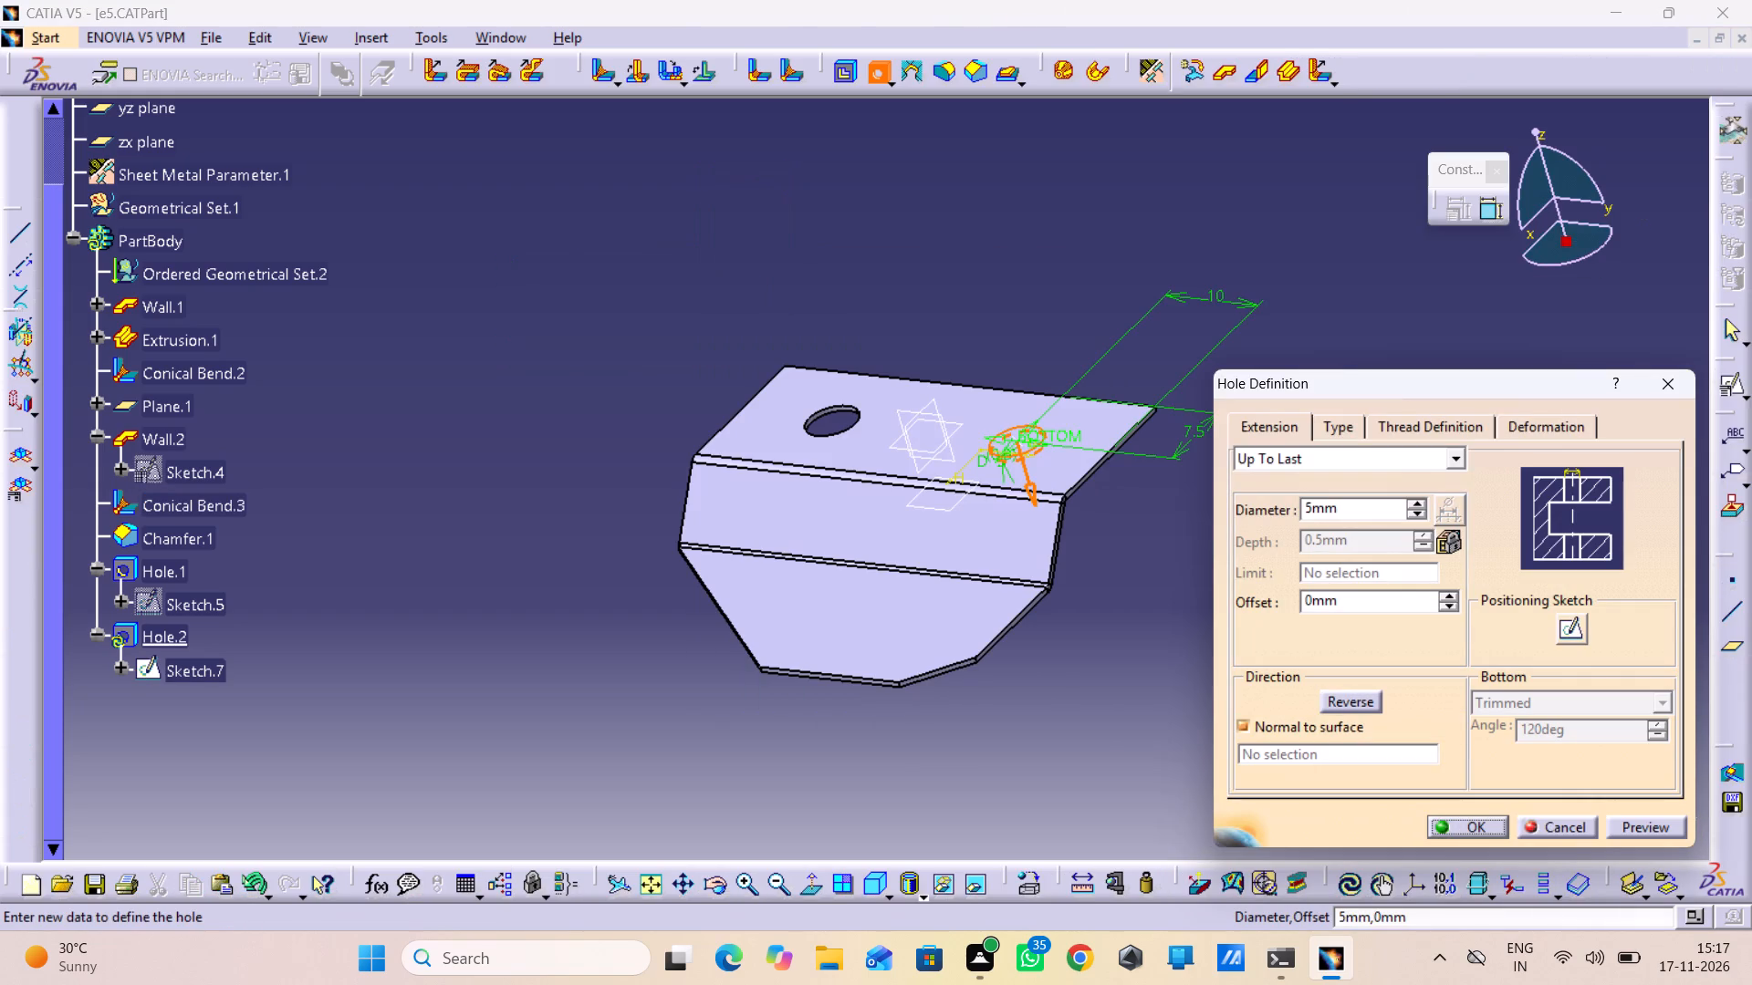
pyautogui.click(1462, 824)
pyautogui.click(1044, 725)
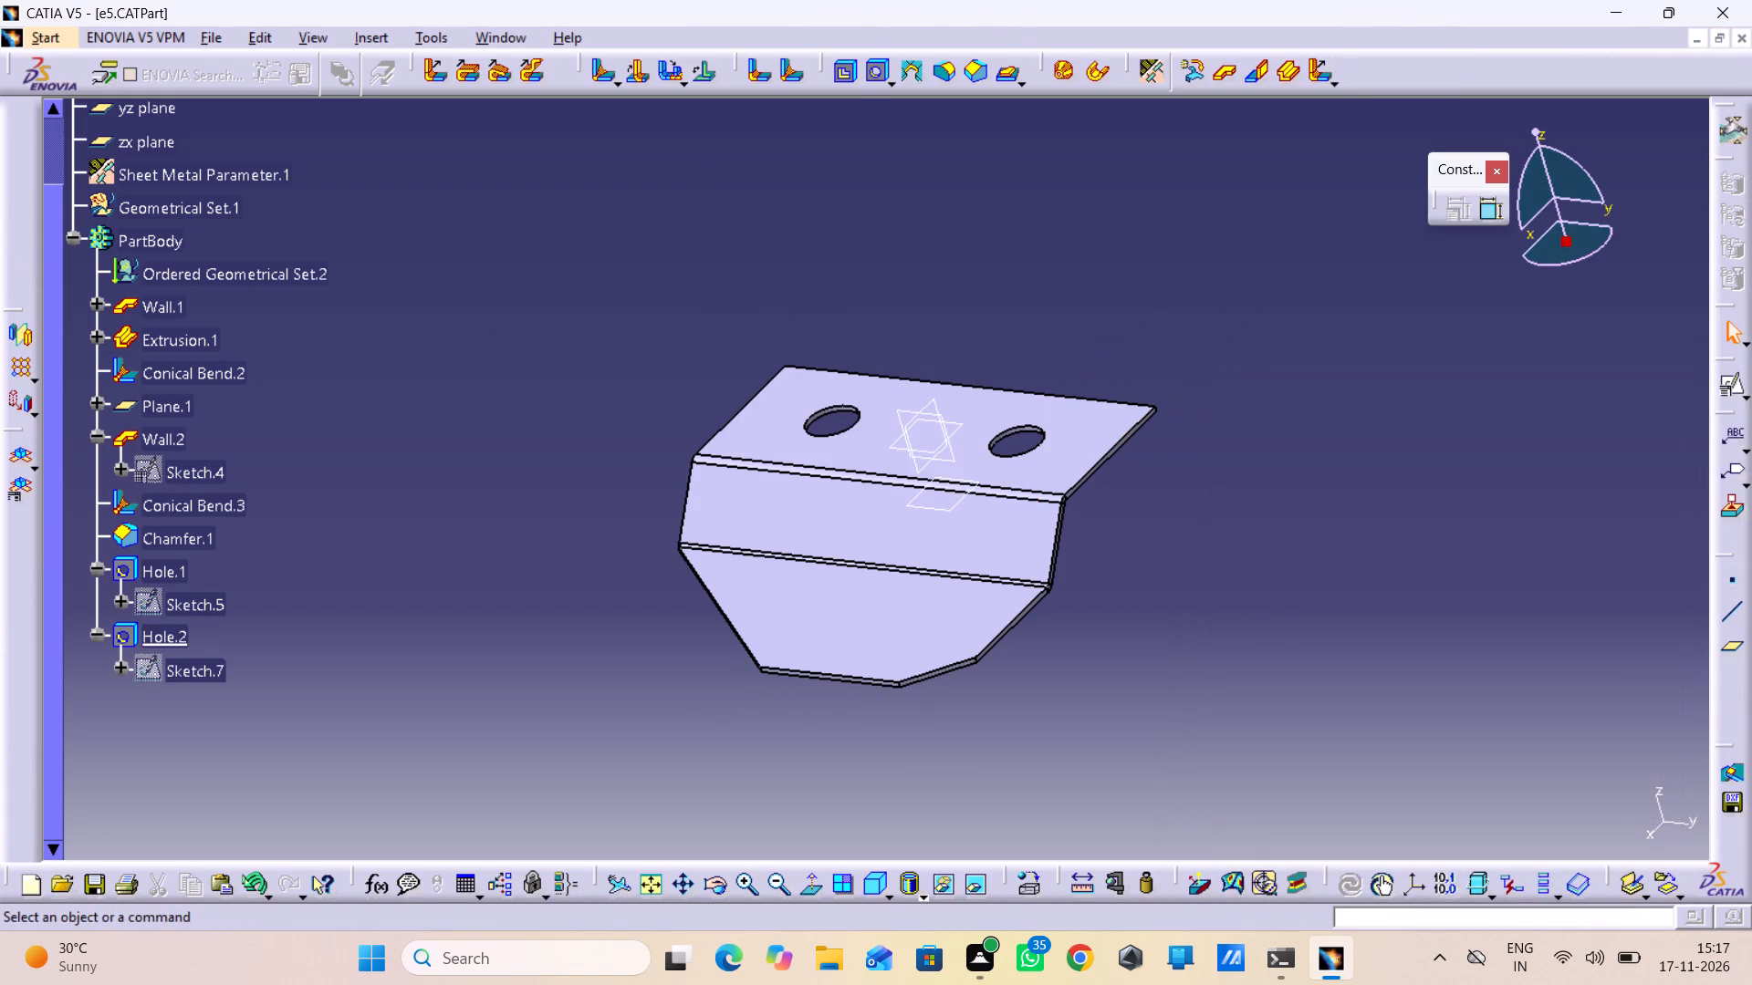
# Start an Up To Last hole on Wall.2's flat face, set its diameter to 8 mm, and open its positioning sketch.
pyautogui.click(897, 658)
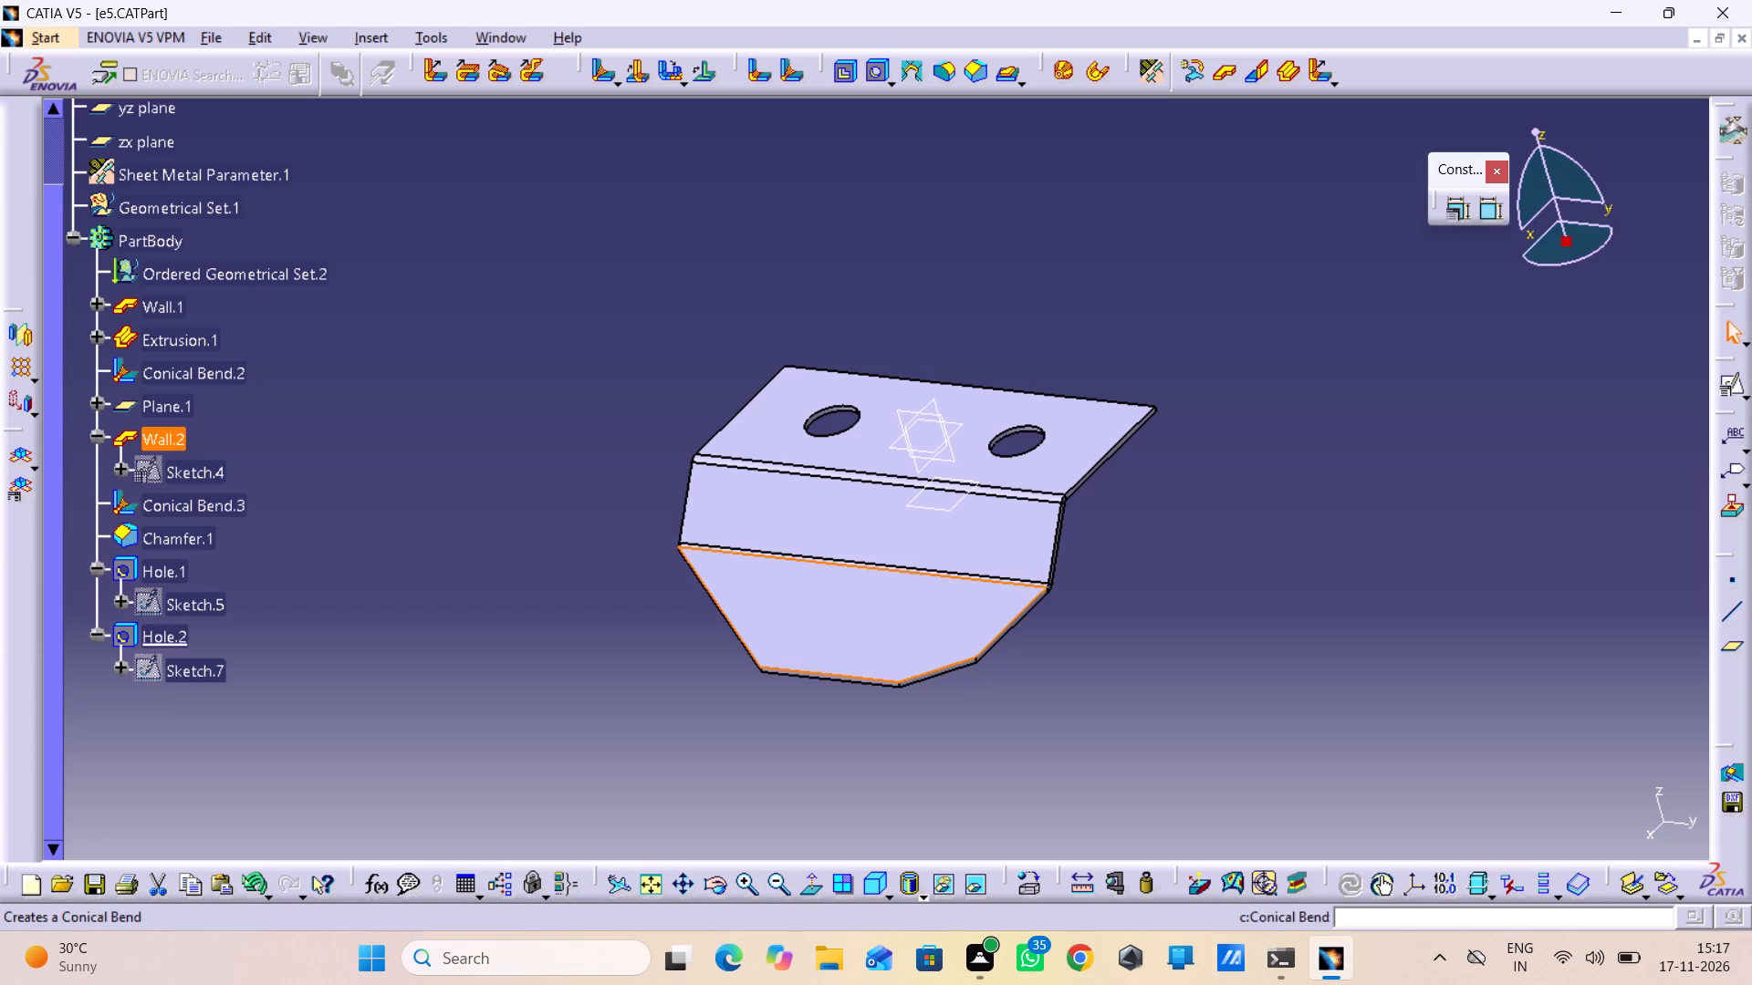
pyautogui.click(882, 79)
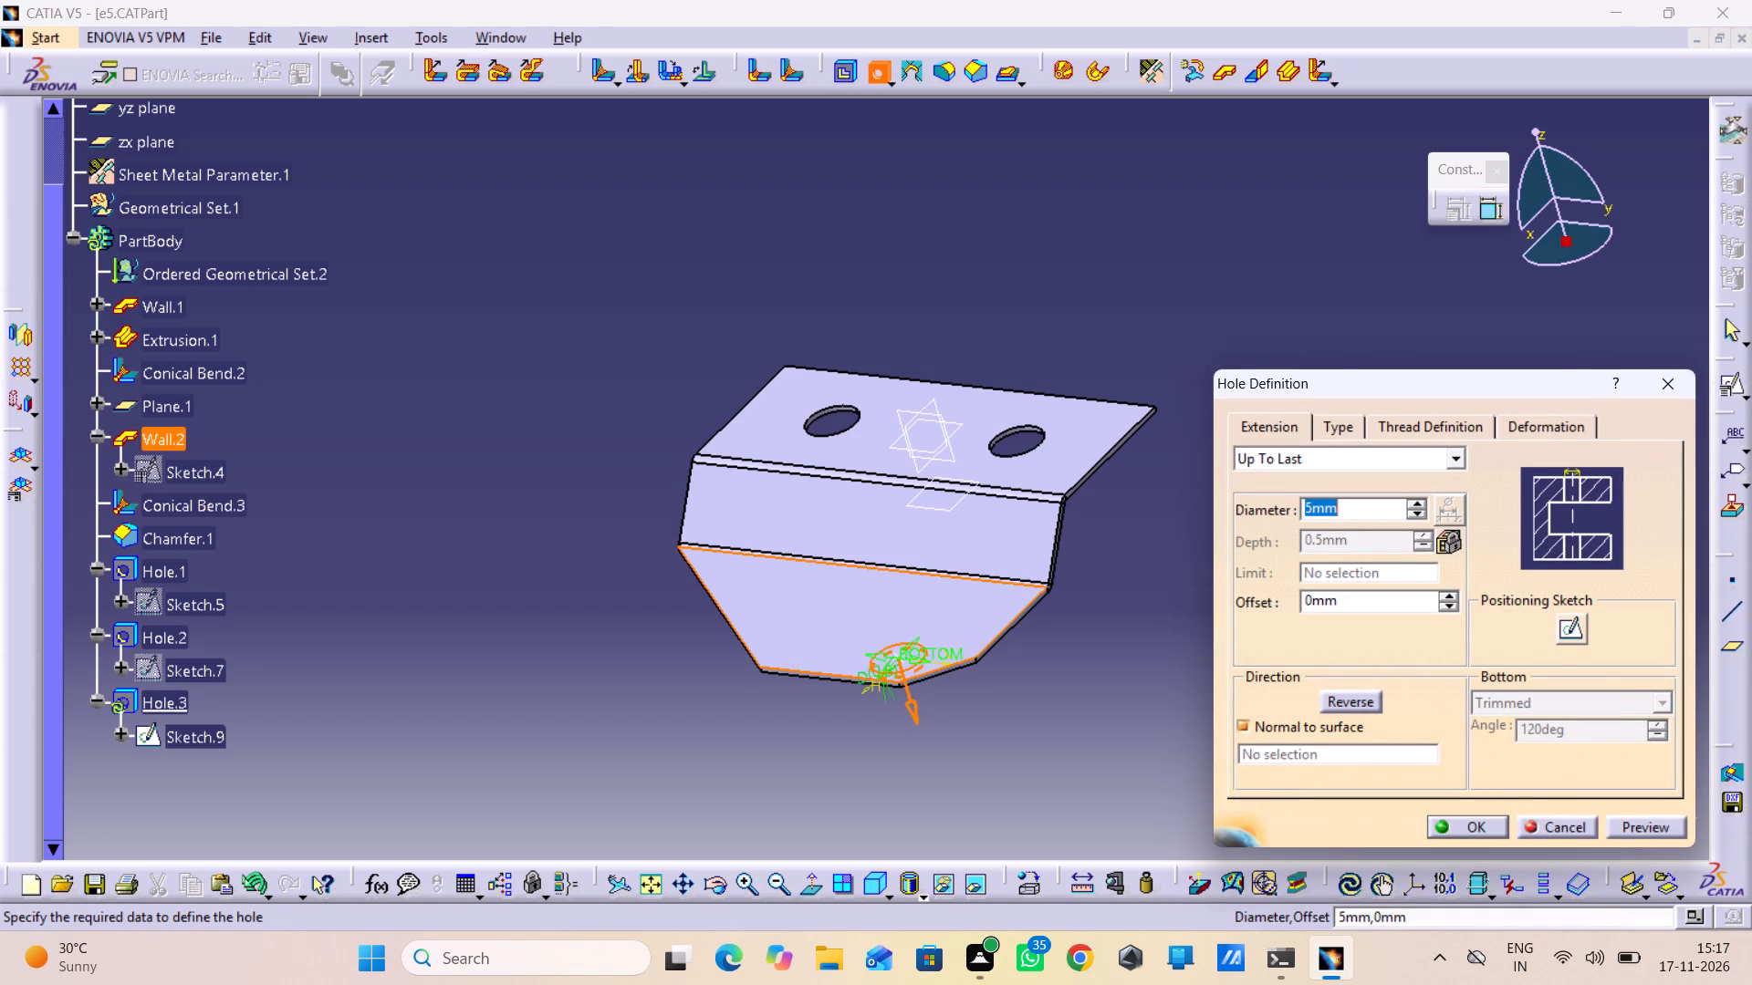
pyautogui.press('8')
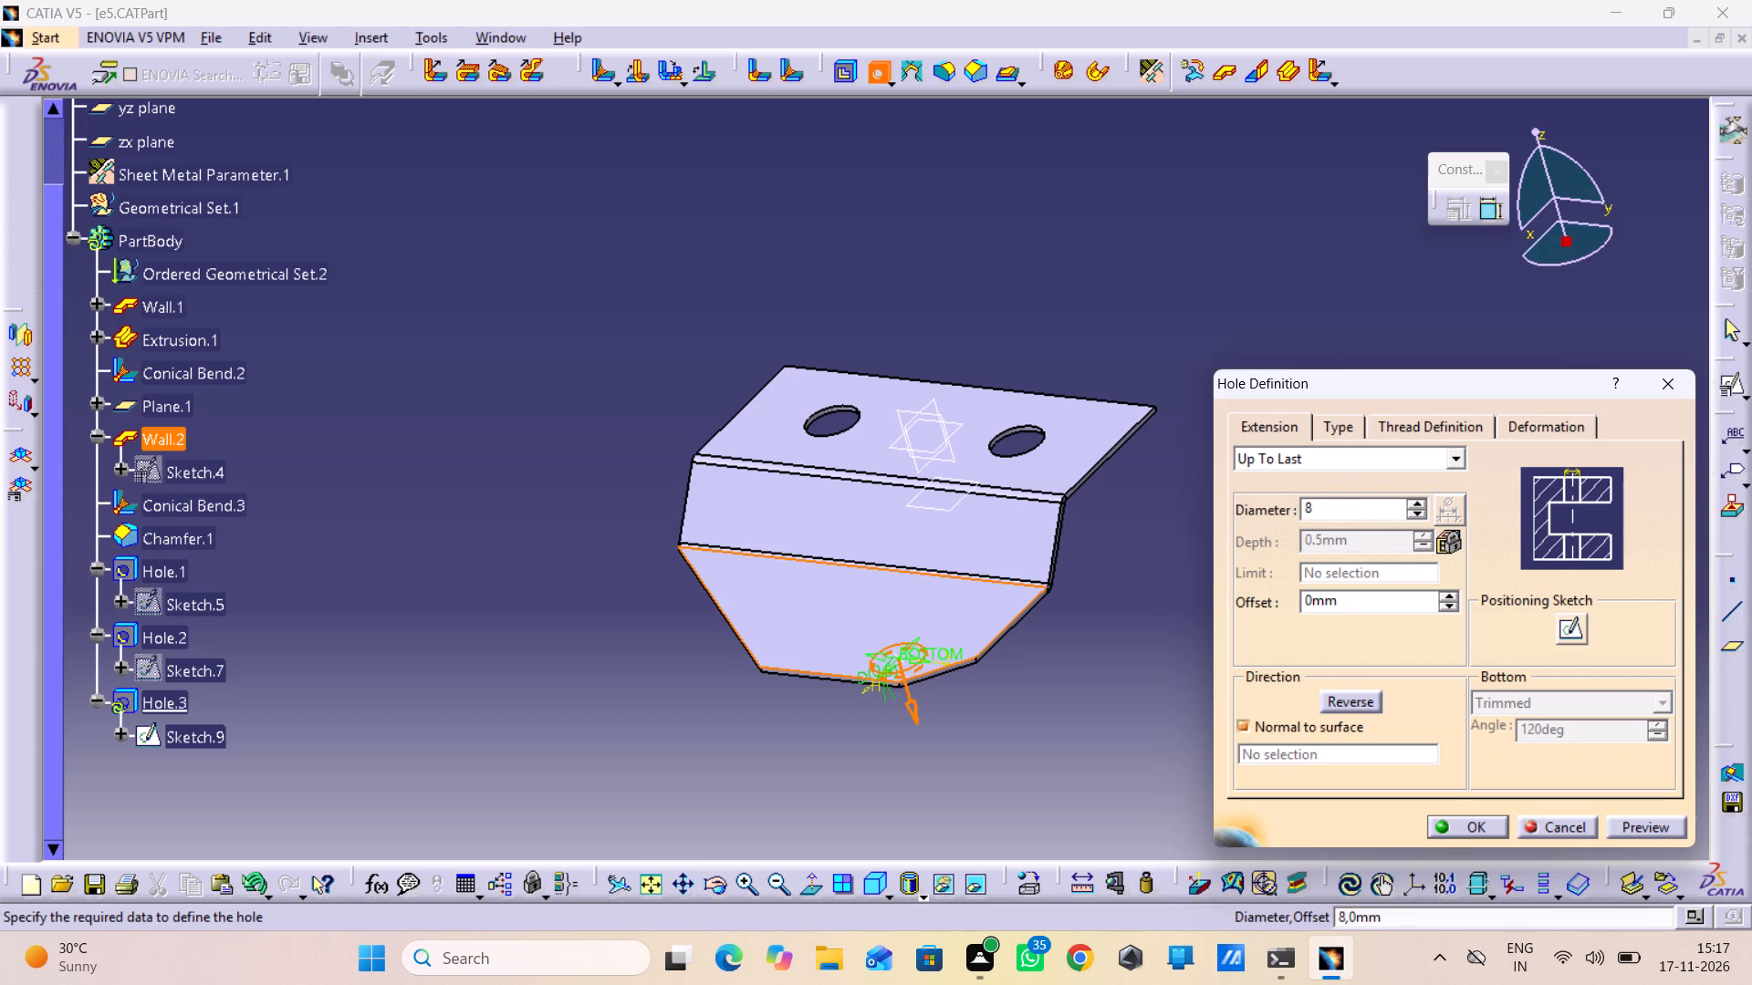
pyautogui.doubleClick(1580, 631)
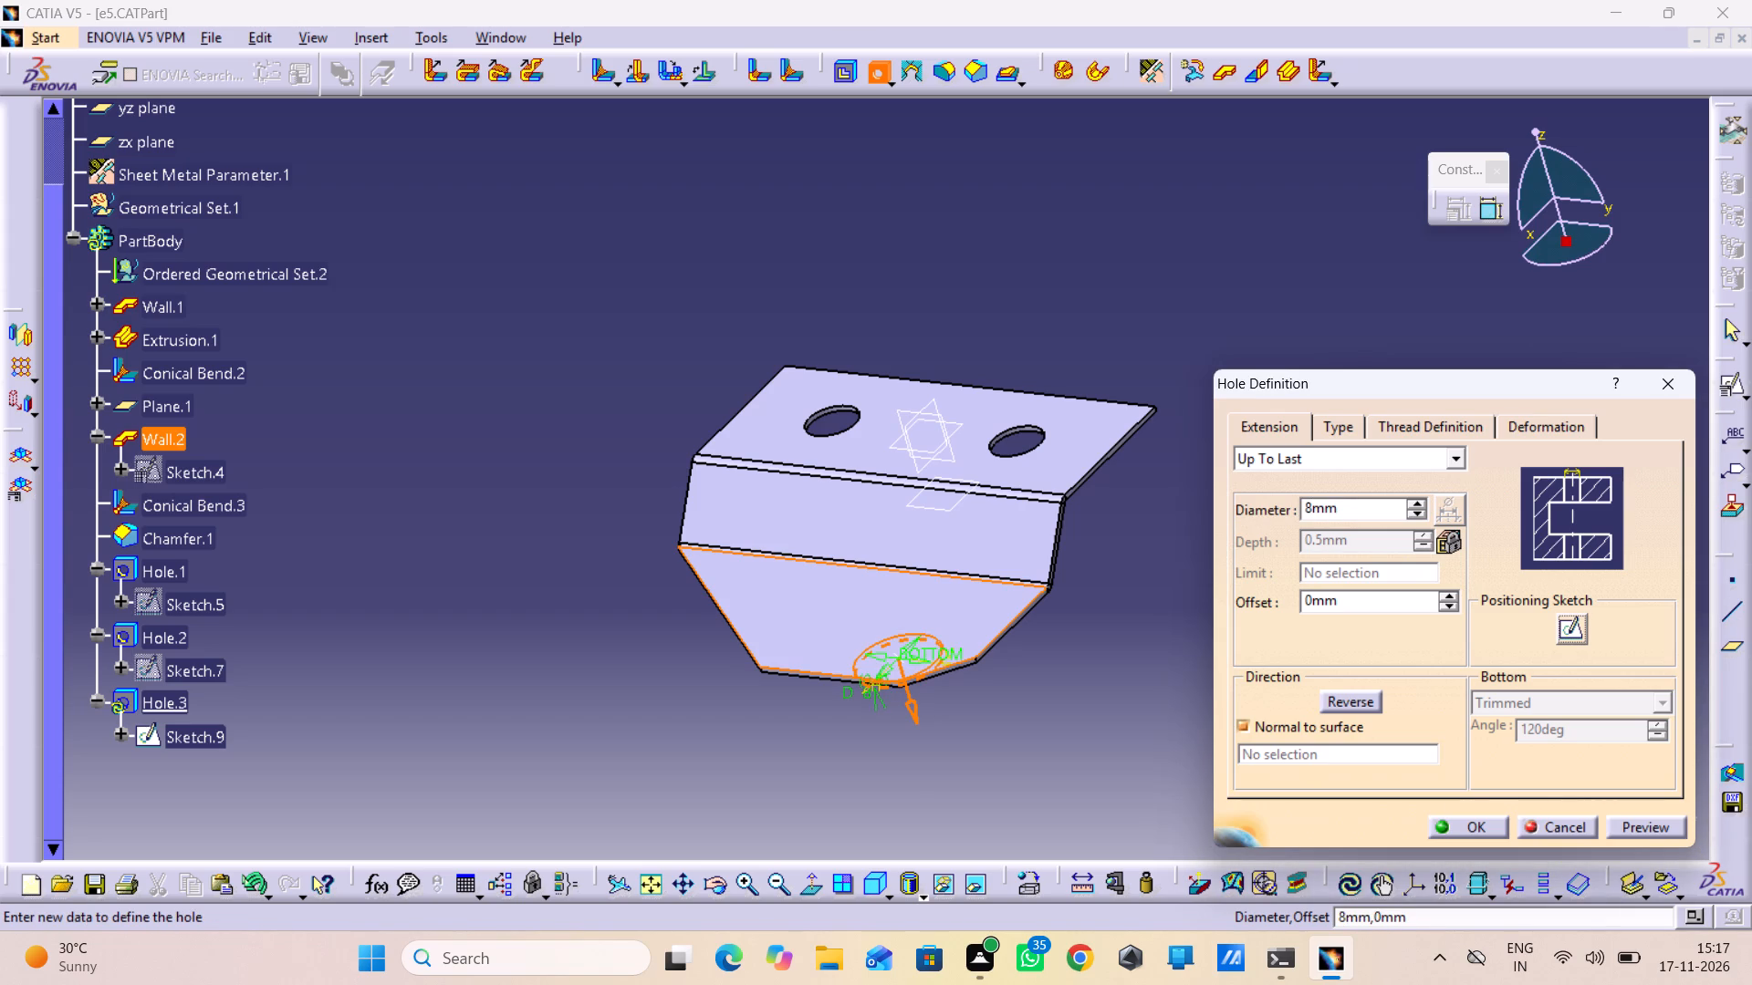
pyautogui.doubleClick(1583, 629)
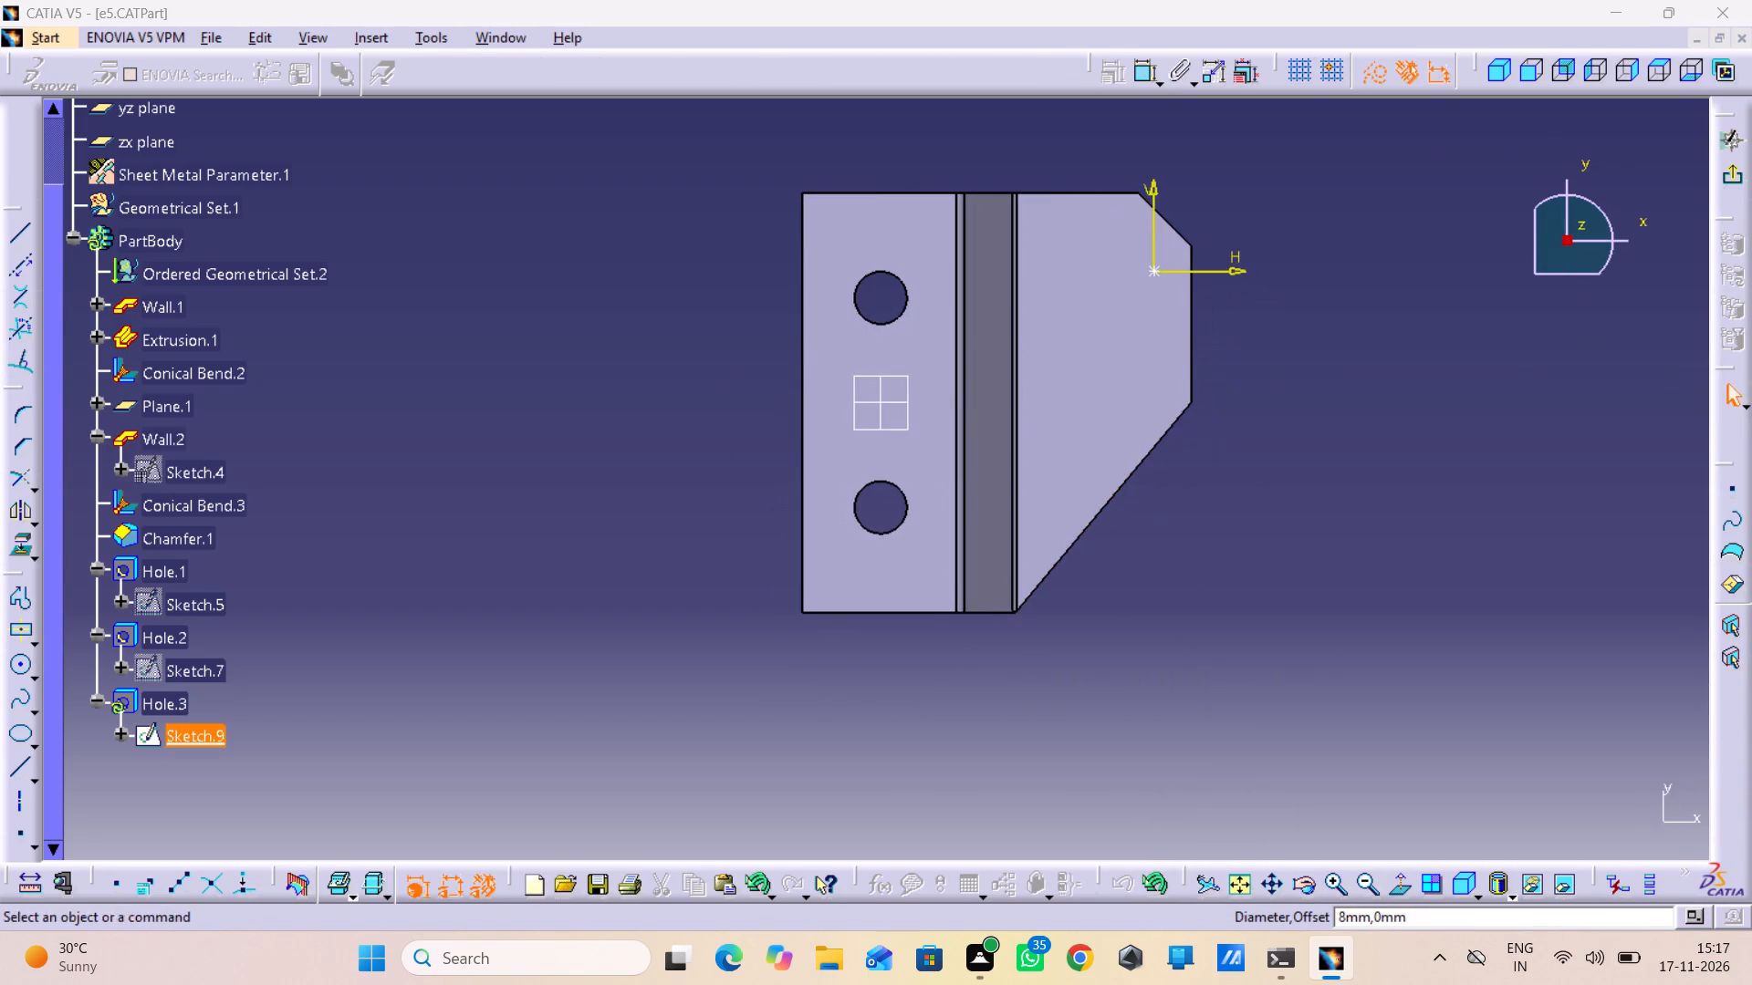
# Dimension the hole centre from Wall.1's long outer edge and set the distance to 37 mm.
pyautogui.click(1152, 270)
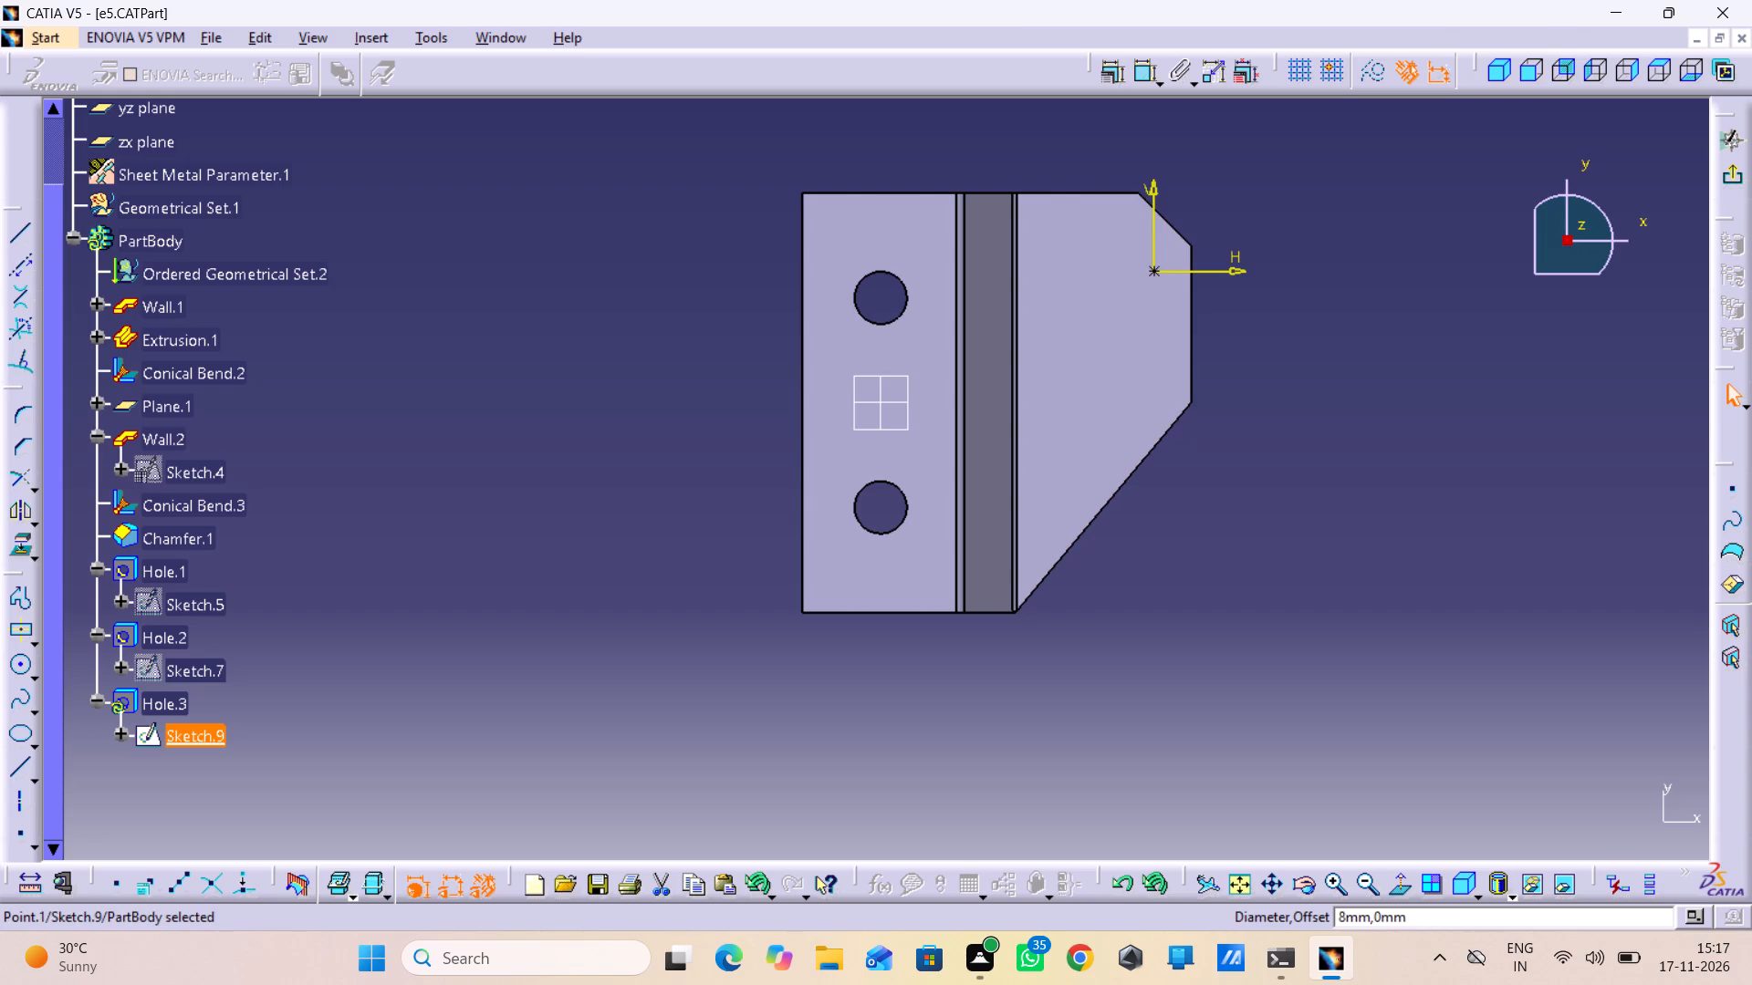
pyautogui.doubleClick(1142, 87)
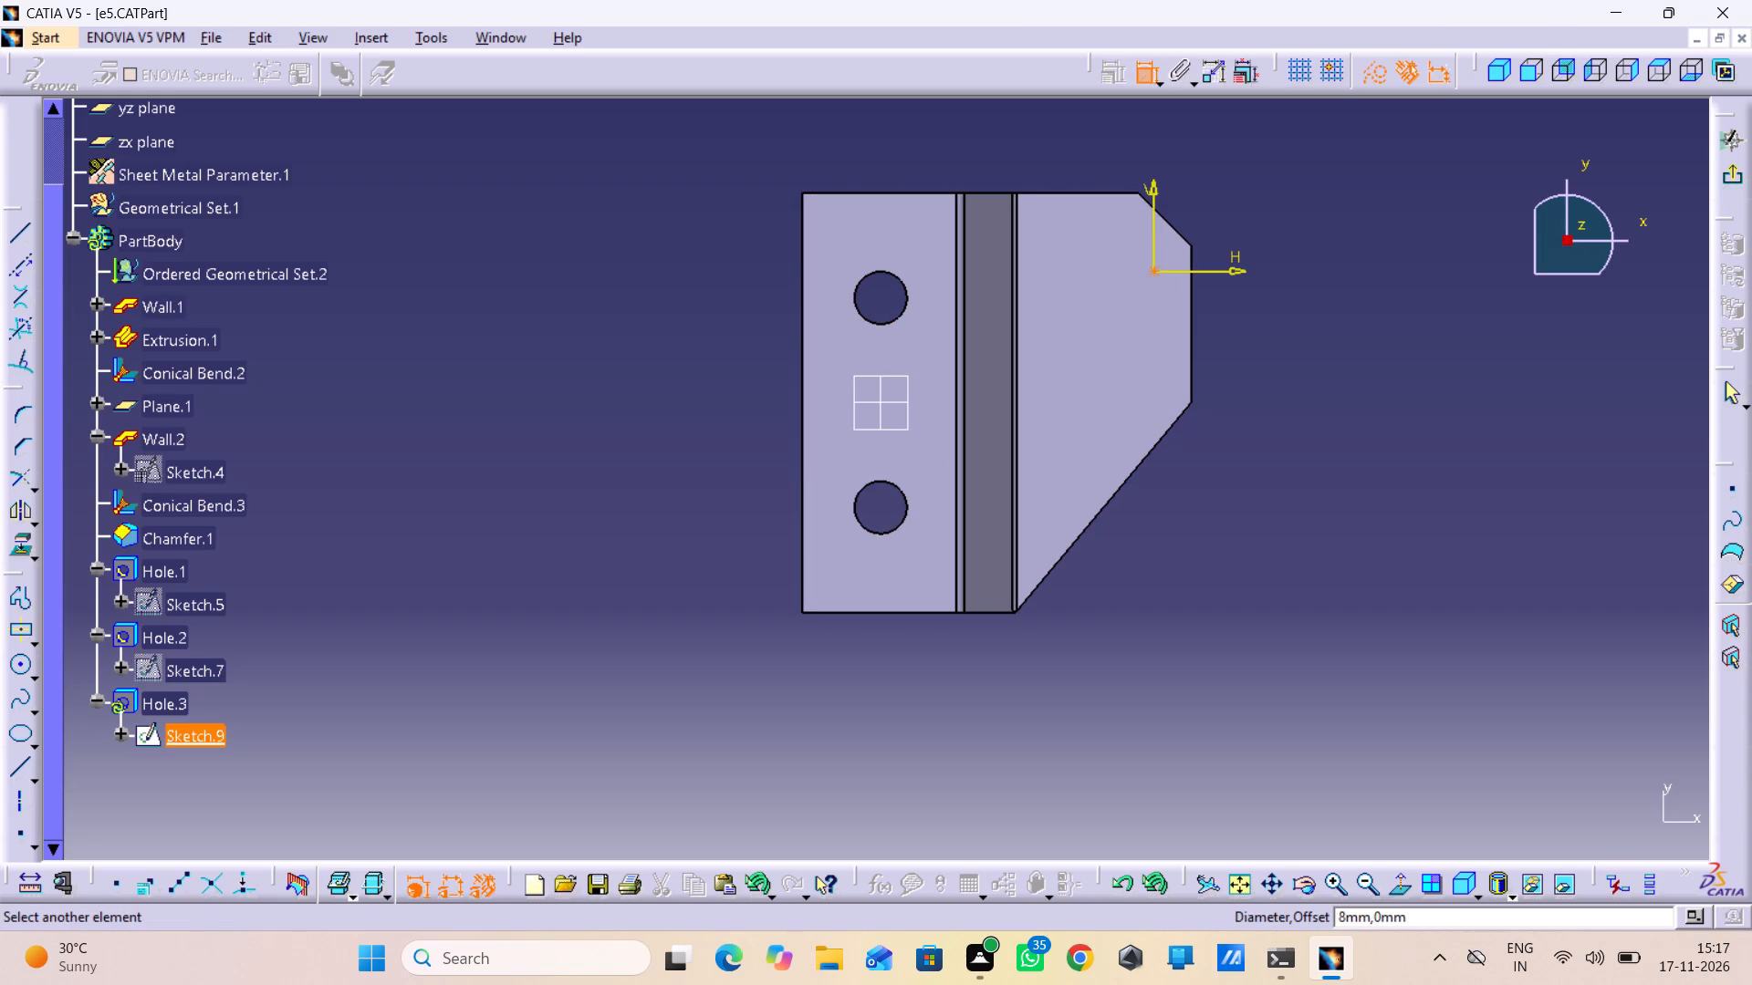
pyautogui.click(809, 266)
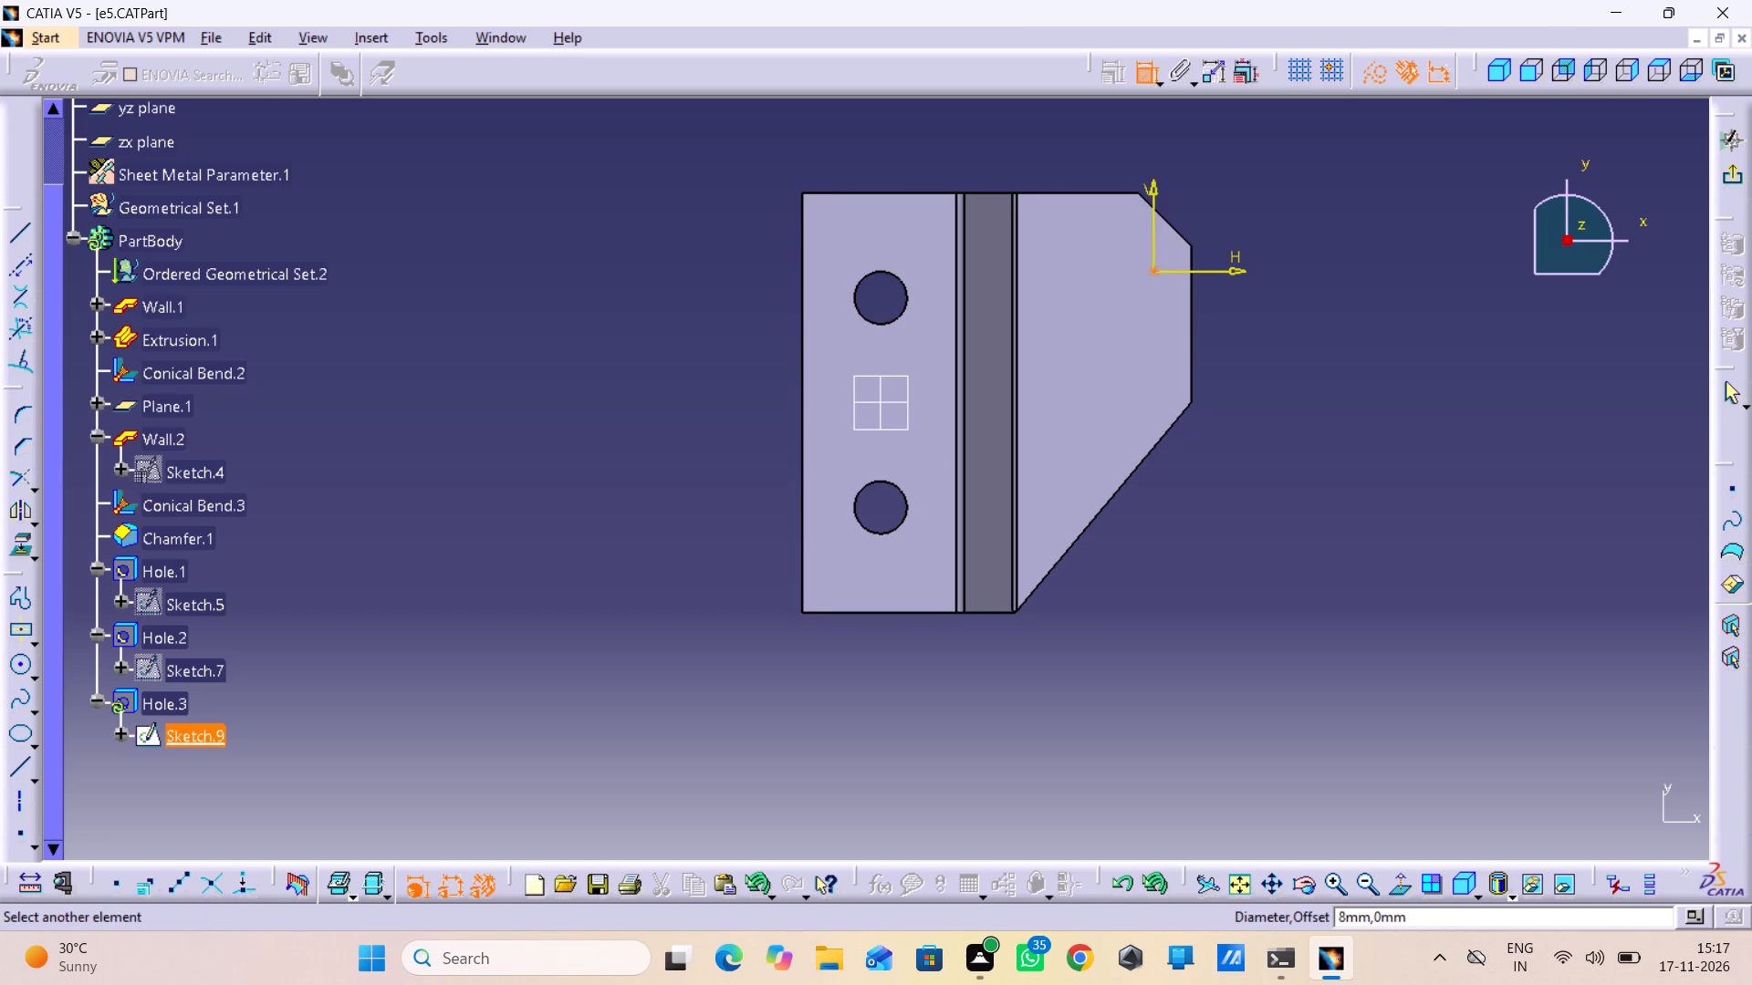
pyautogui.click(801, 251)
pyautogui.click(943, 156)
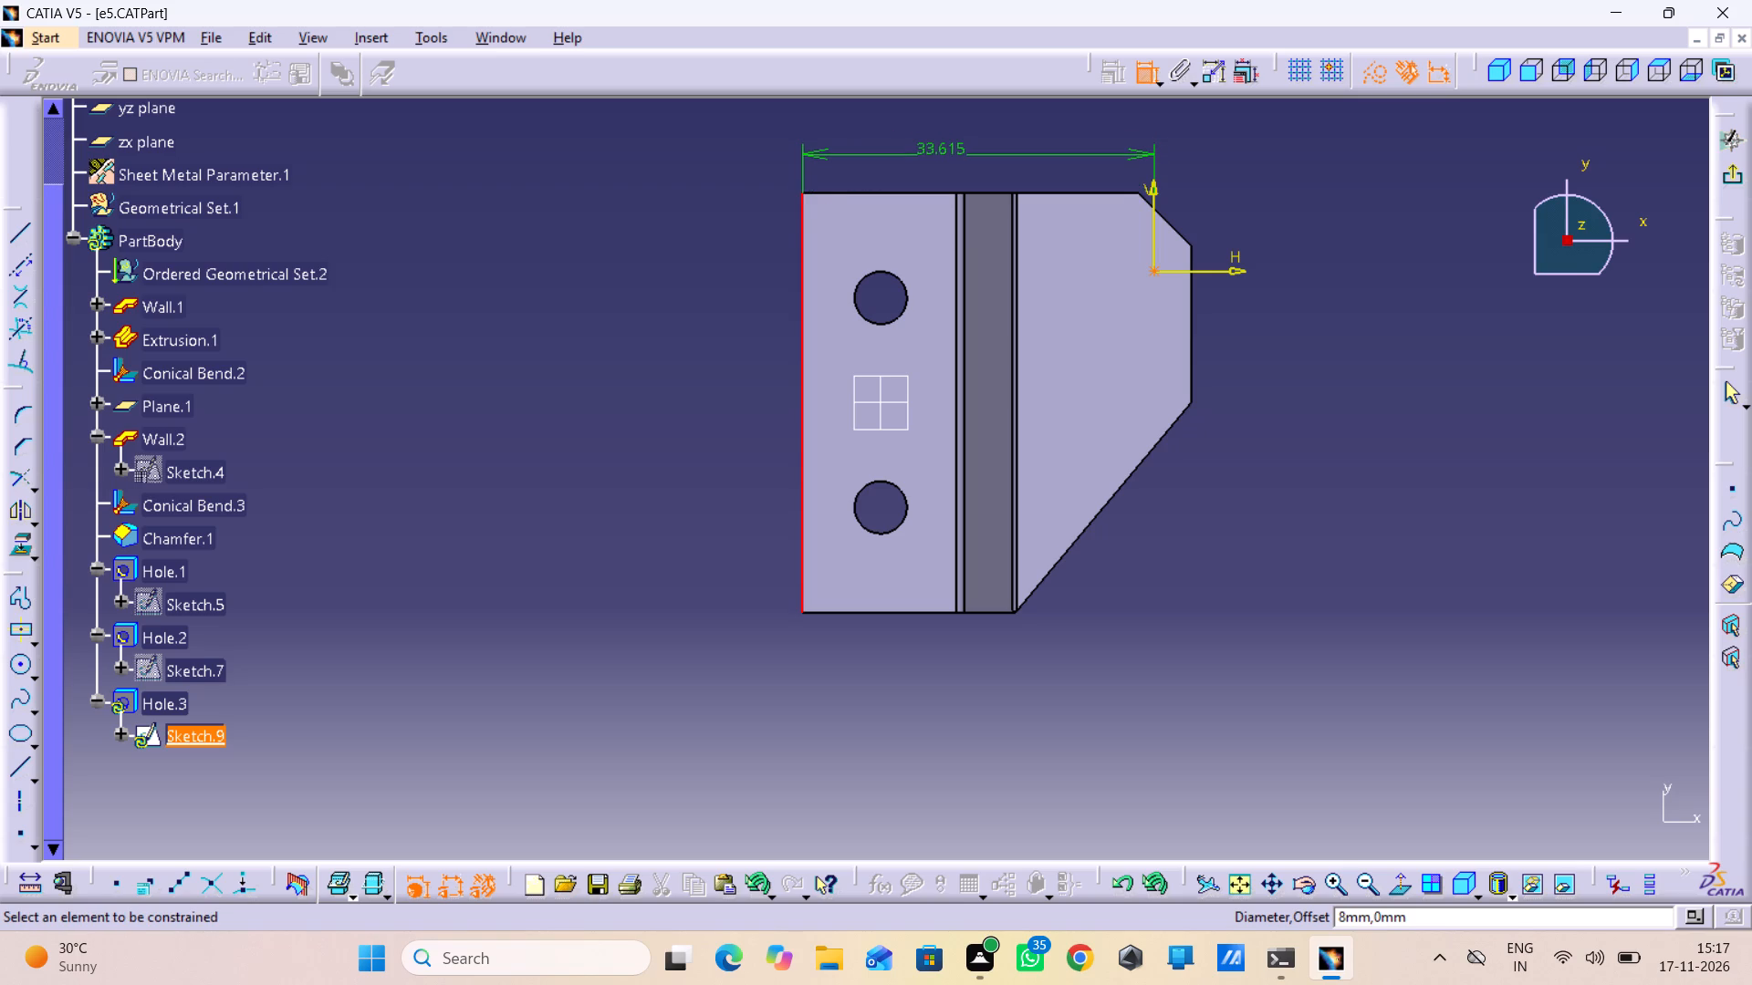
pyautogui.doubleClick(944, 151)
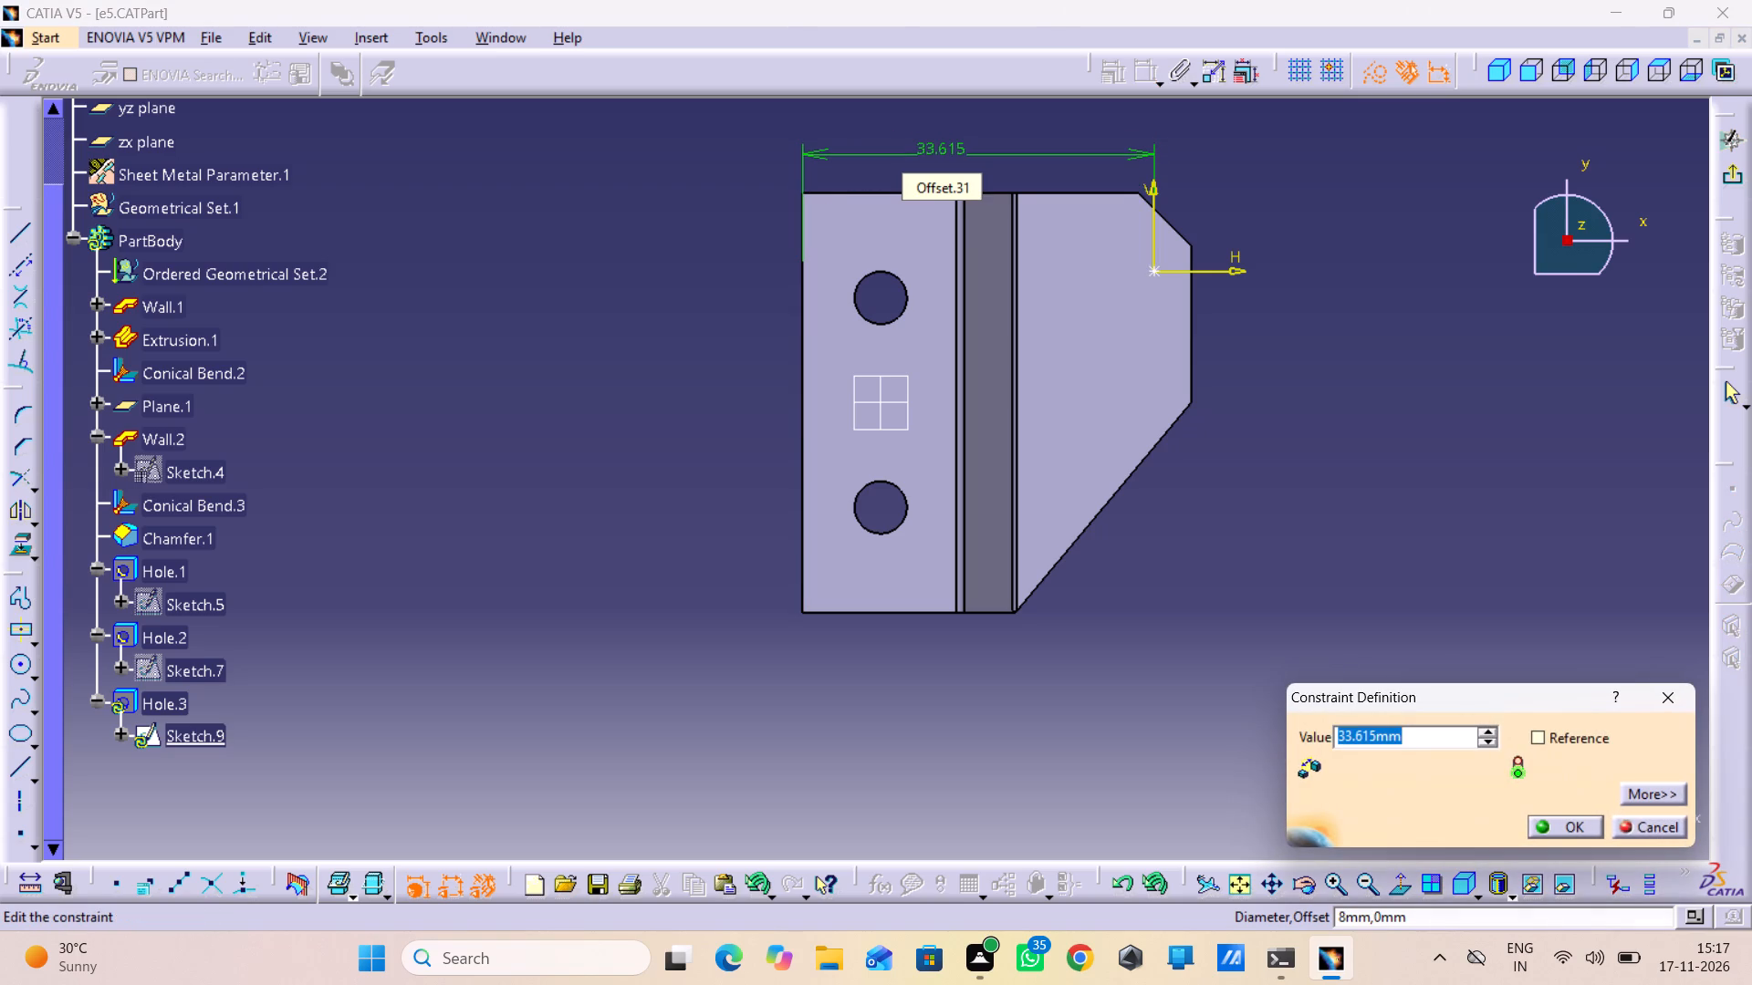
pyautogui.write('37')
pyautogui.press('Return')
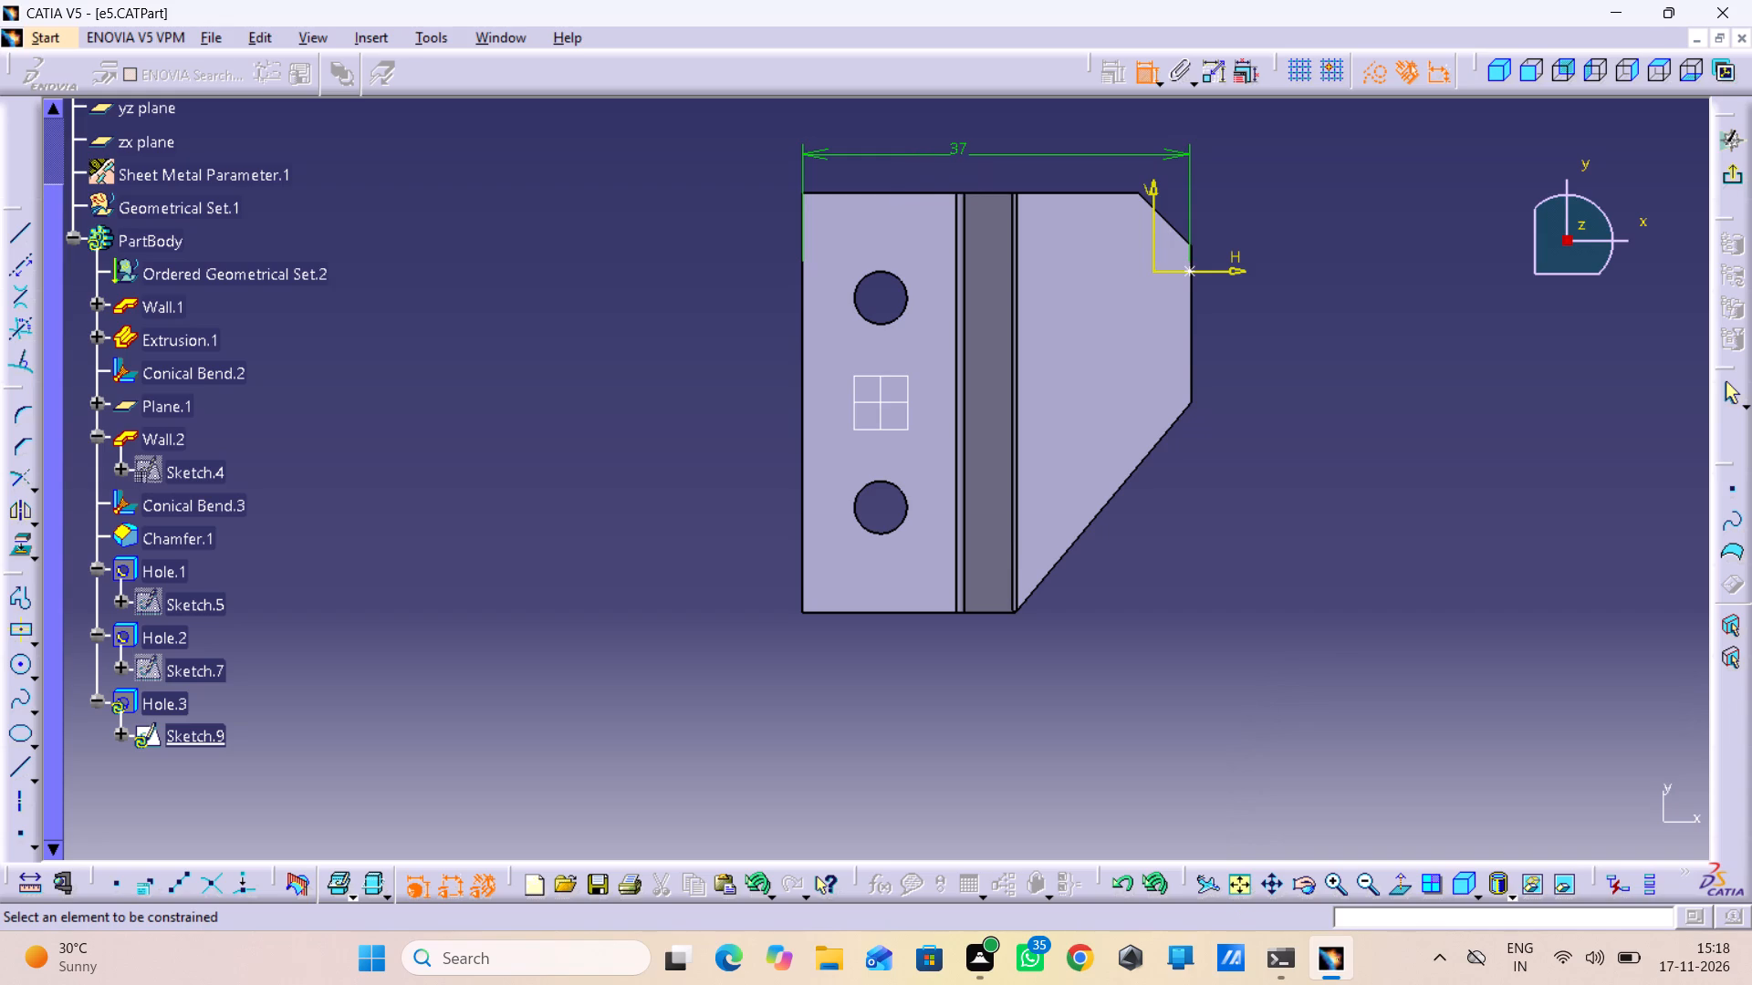
# Dimension the hole centre from Wall.2's short edge at the +Y end and set the distance to 10 mm.
pyautogui.click(1193, 268)
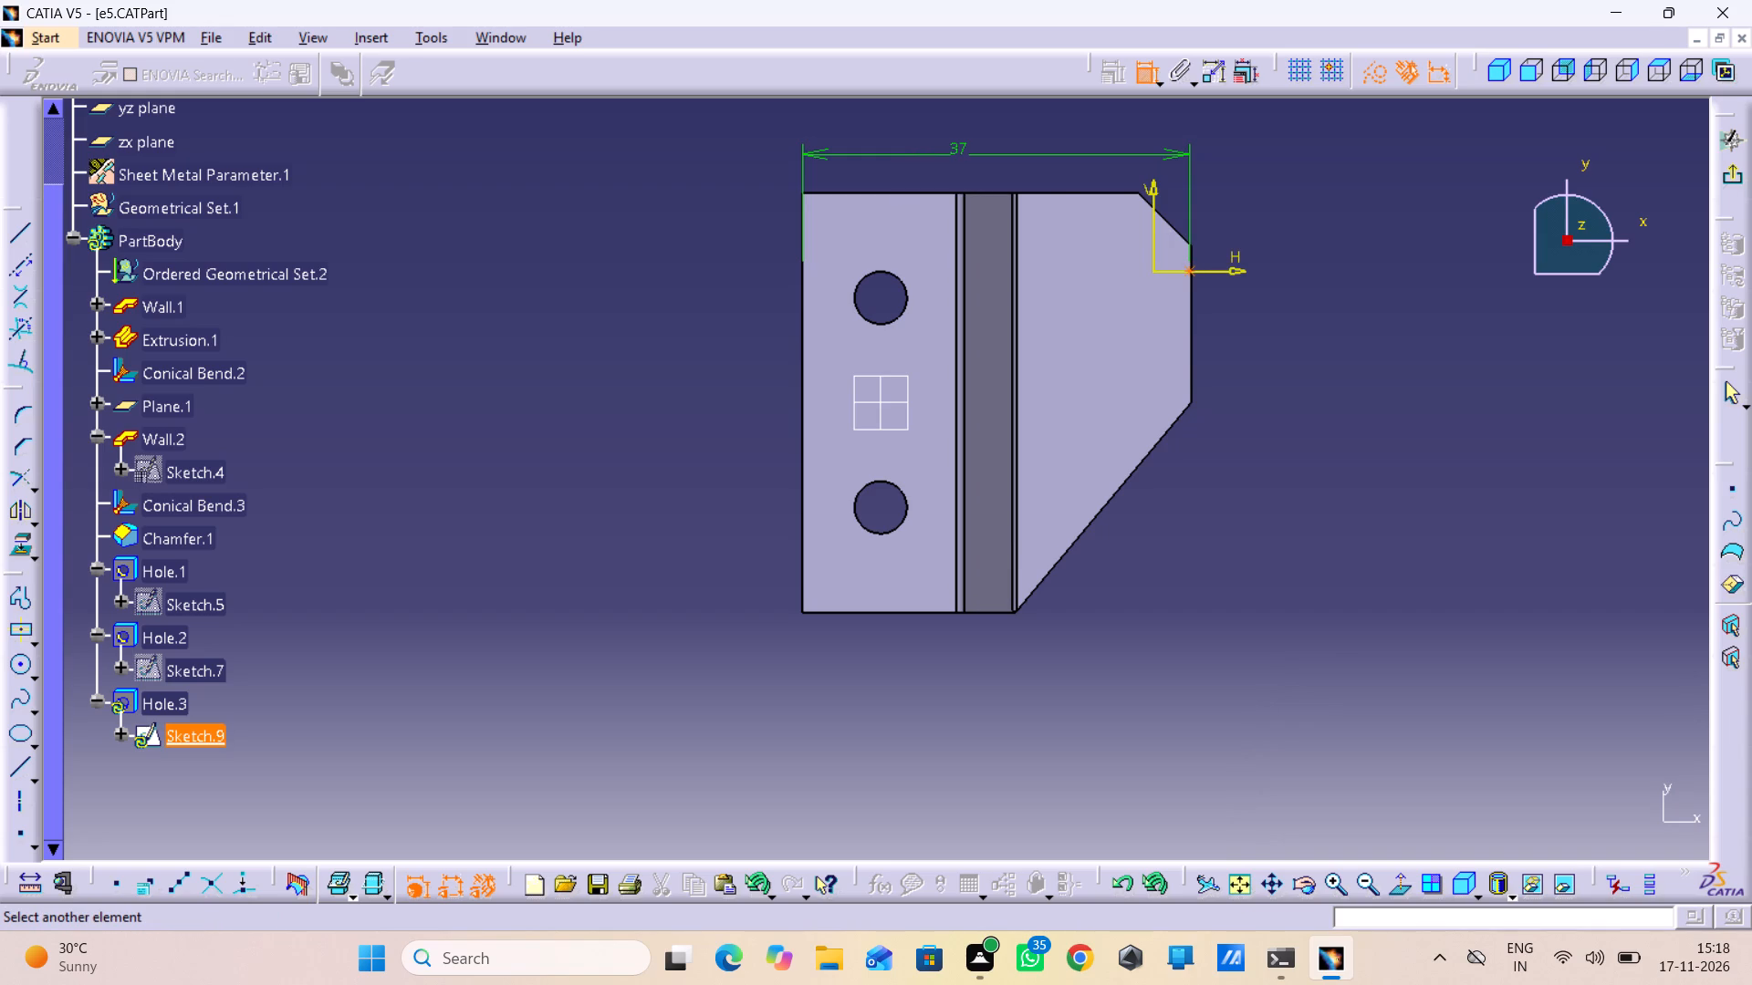
pyautogui.click(1090, 197)
pyautogui.click(1288, 171)
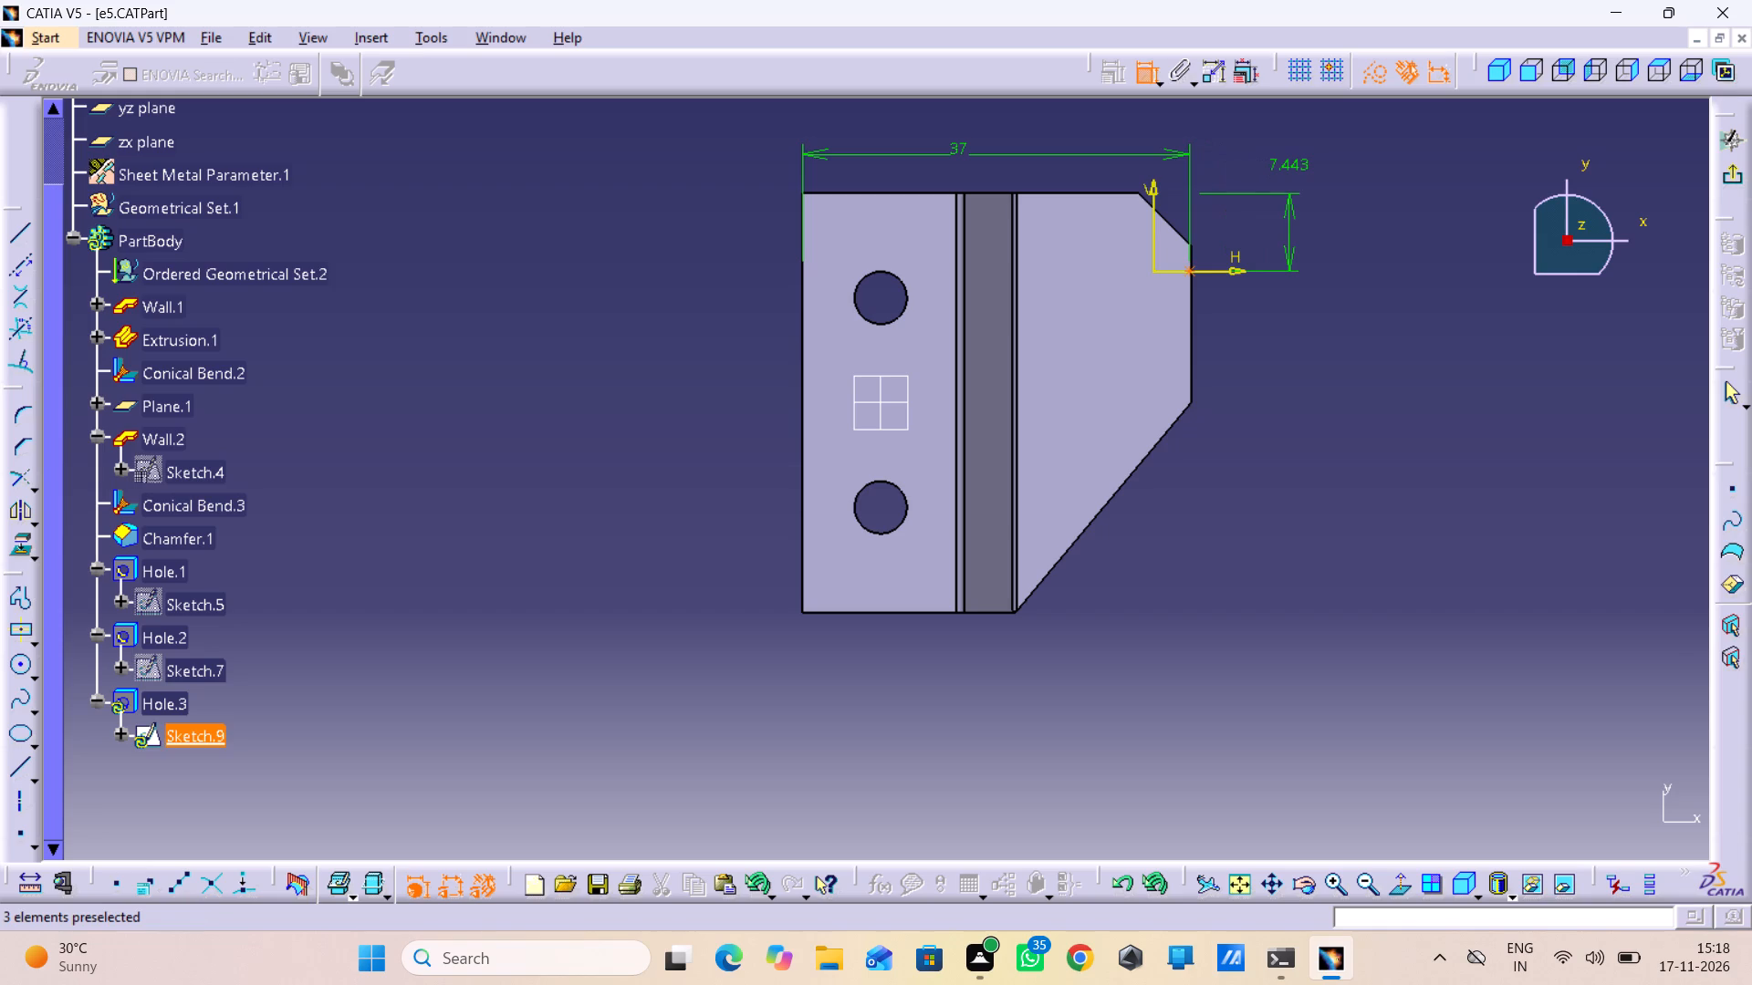
pyautogui.doubleClick(1288, 162)
pyautogui.write('10')
pyautogui.press('Return')
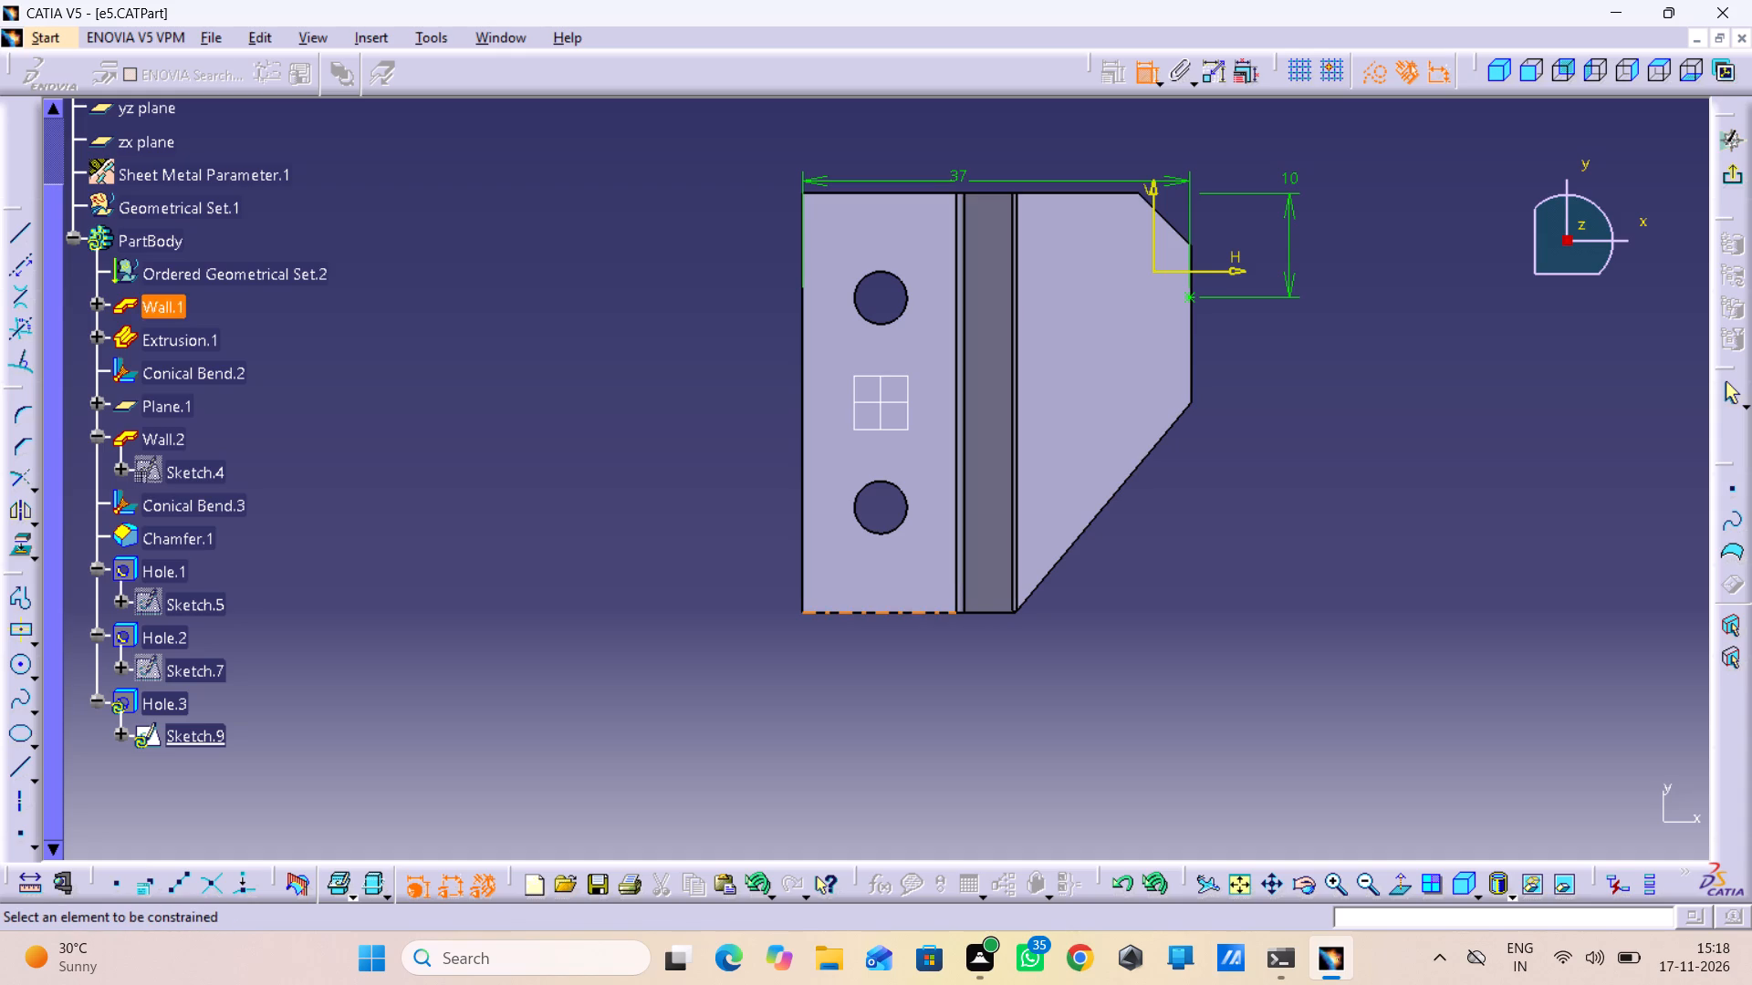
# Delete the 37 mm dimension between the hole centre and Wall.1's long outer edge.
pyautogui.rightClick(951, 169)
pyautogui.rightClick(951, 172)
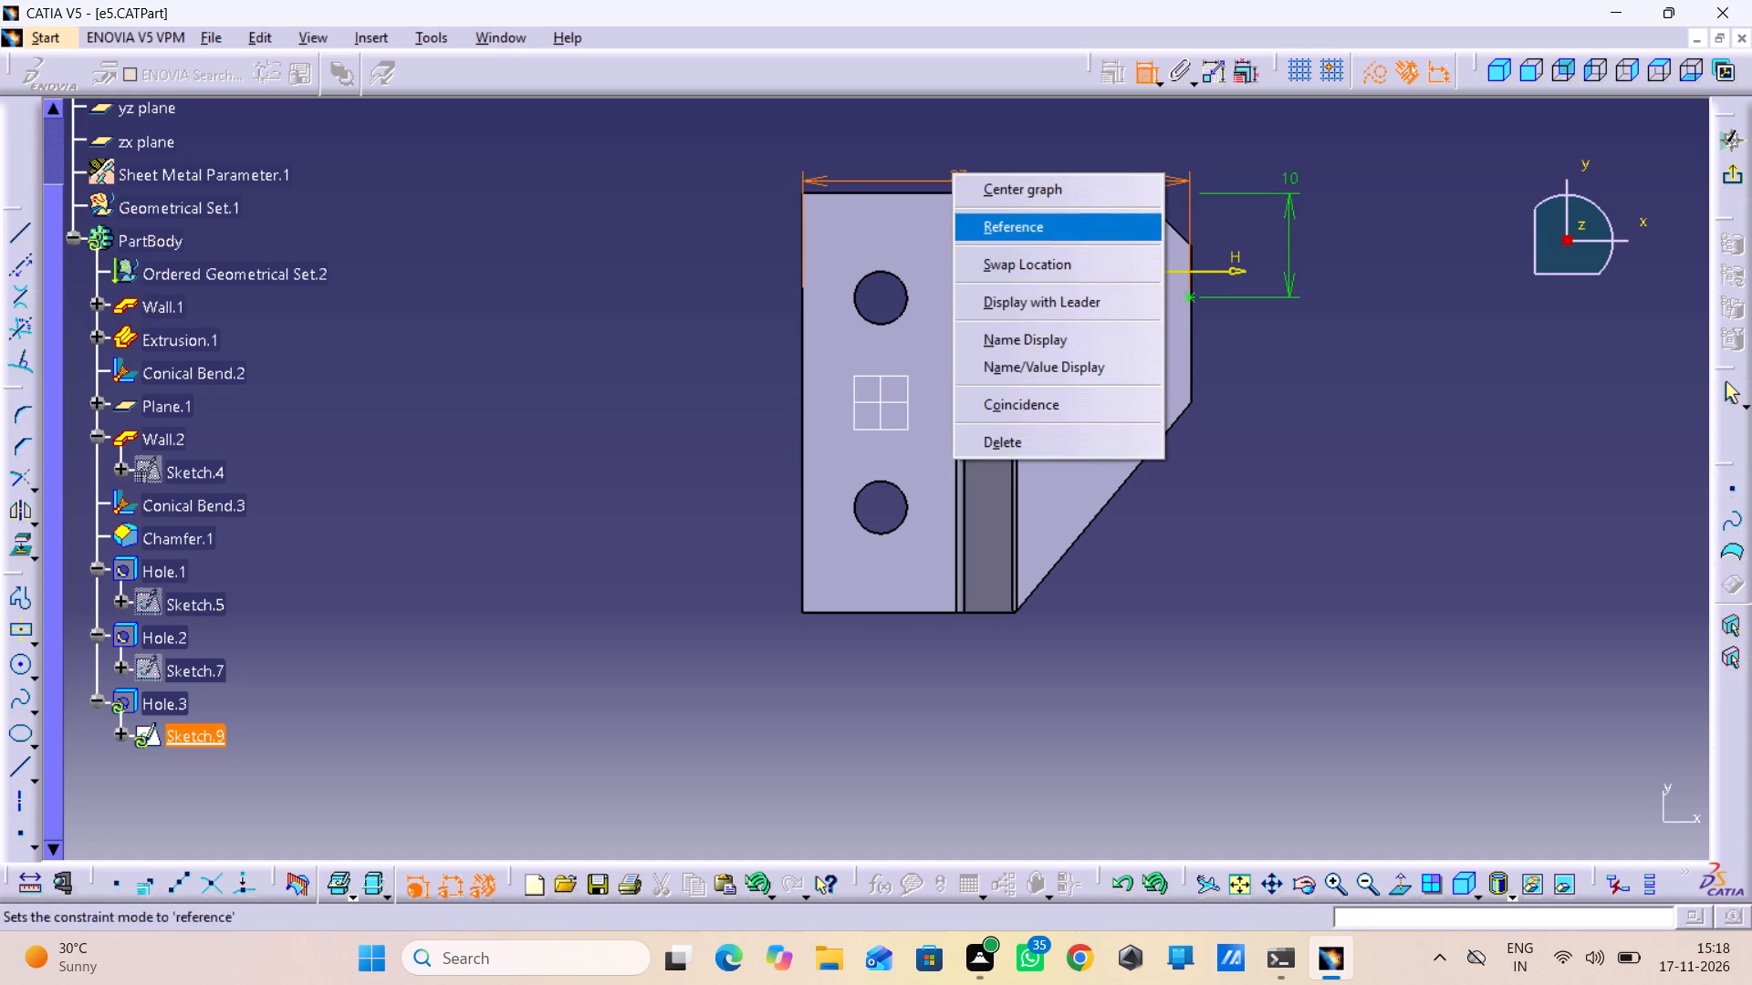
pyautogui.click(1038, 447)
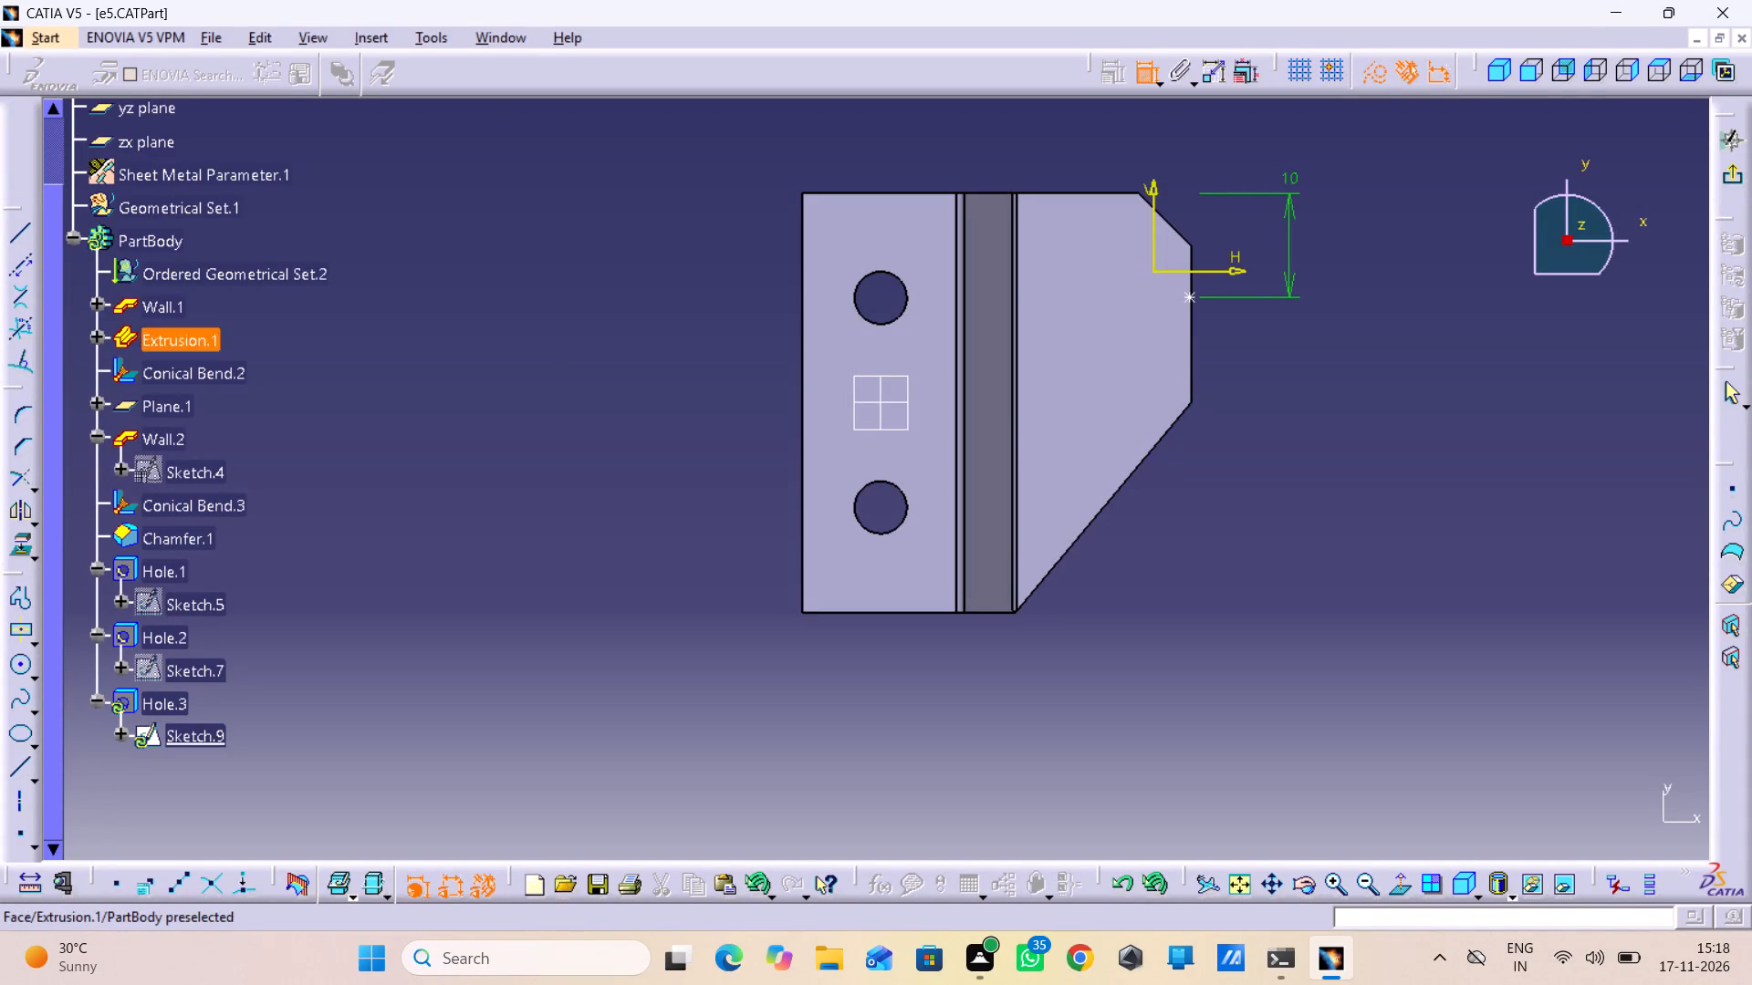
# Dimension the hole centre from Wall.2's outer edge parallel to the bend and set the distance to 10 mm.
pyautogui.click(1185, 296)
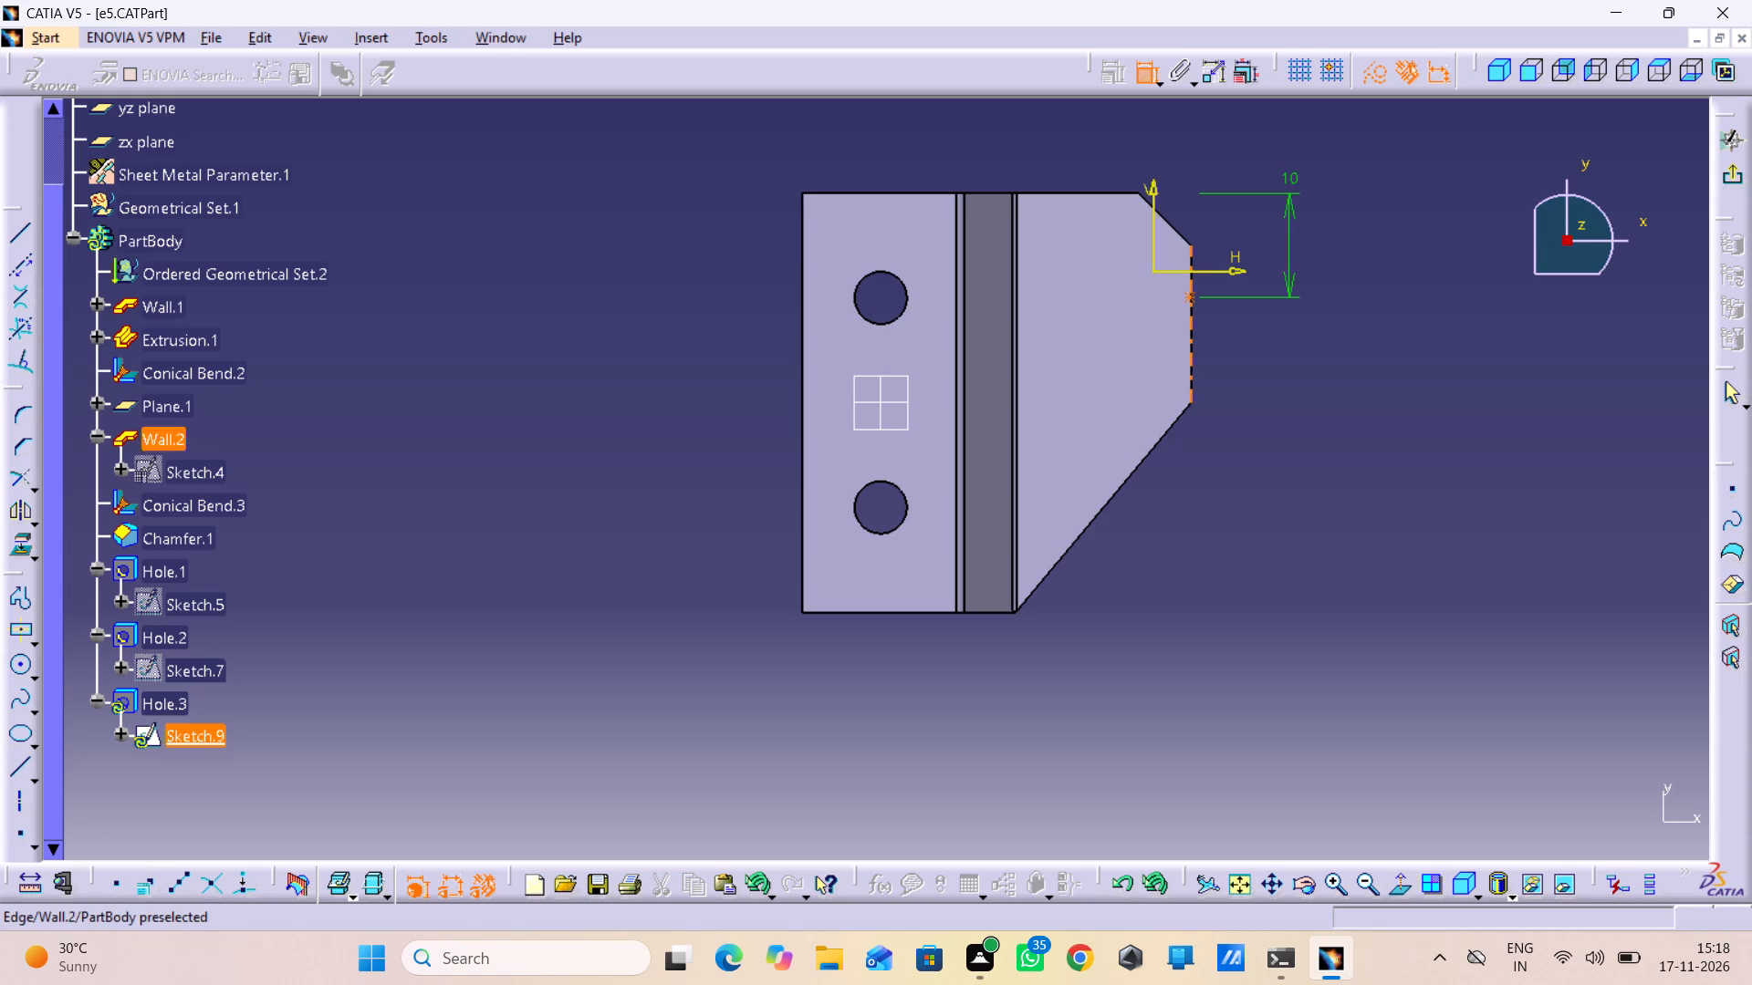
pyautogui.click(1189, 358)
pyautogui.click(1301, 371)
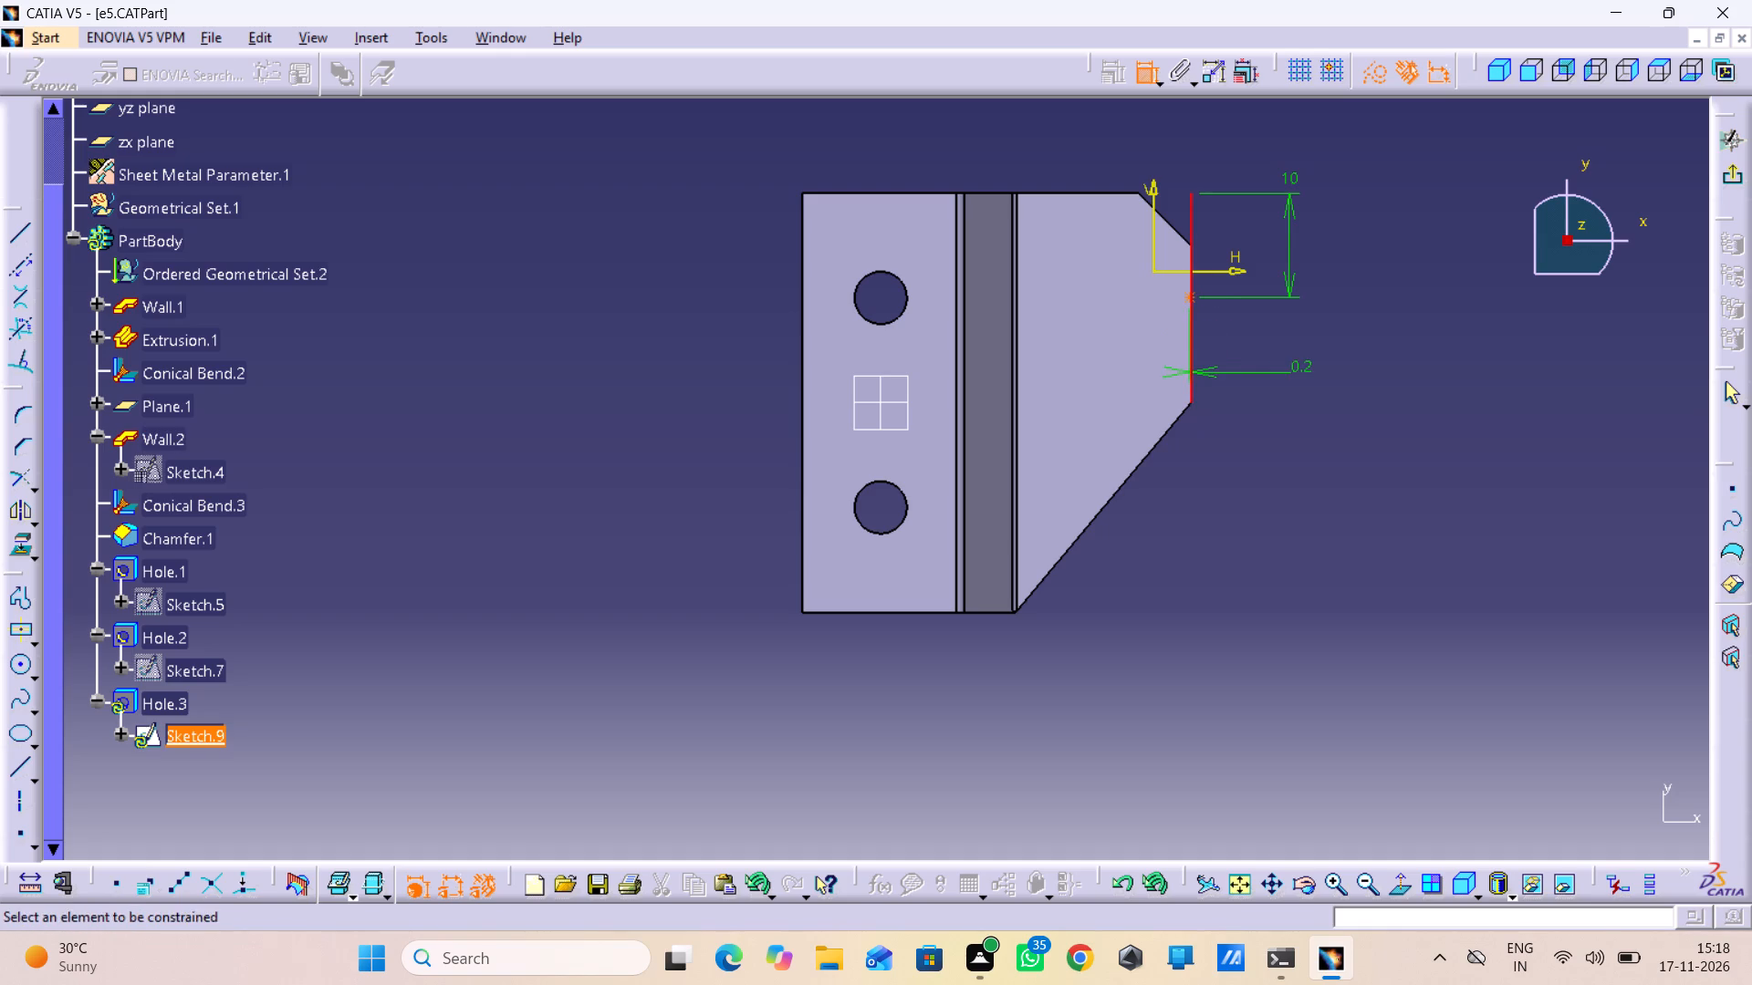
pyautogui.doubleClick(1298, 368)
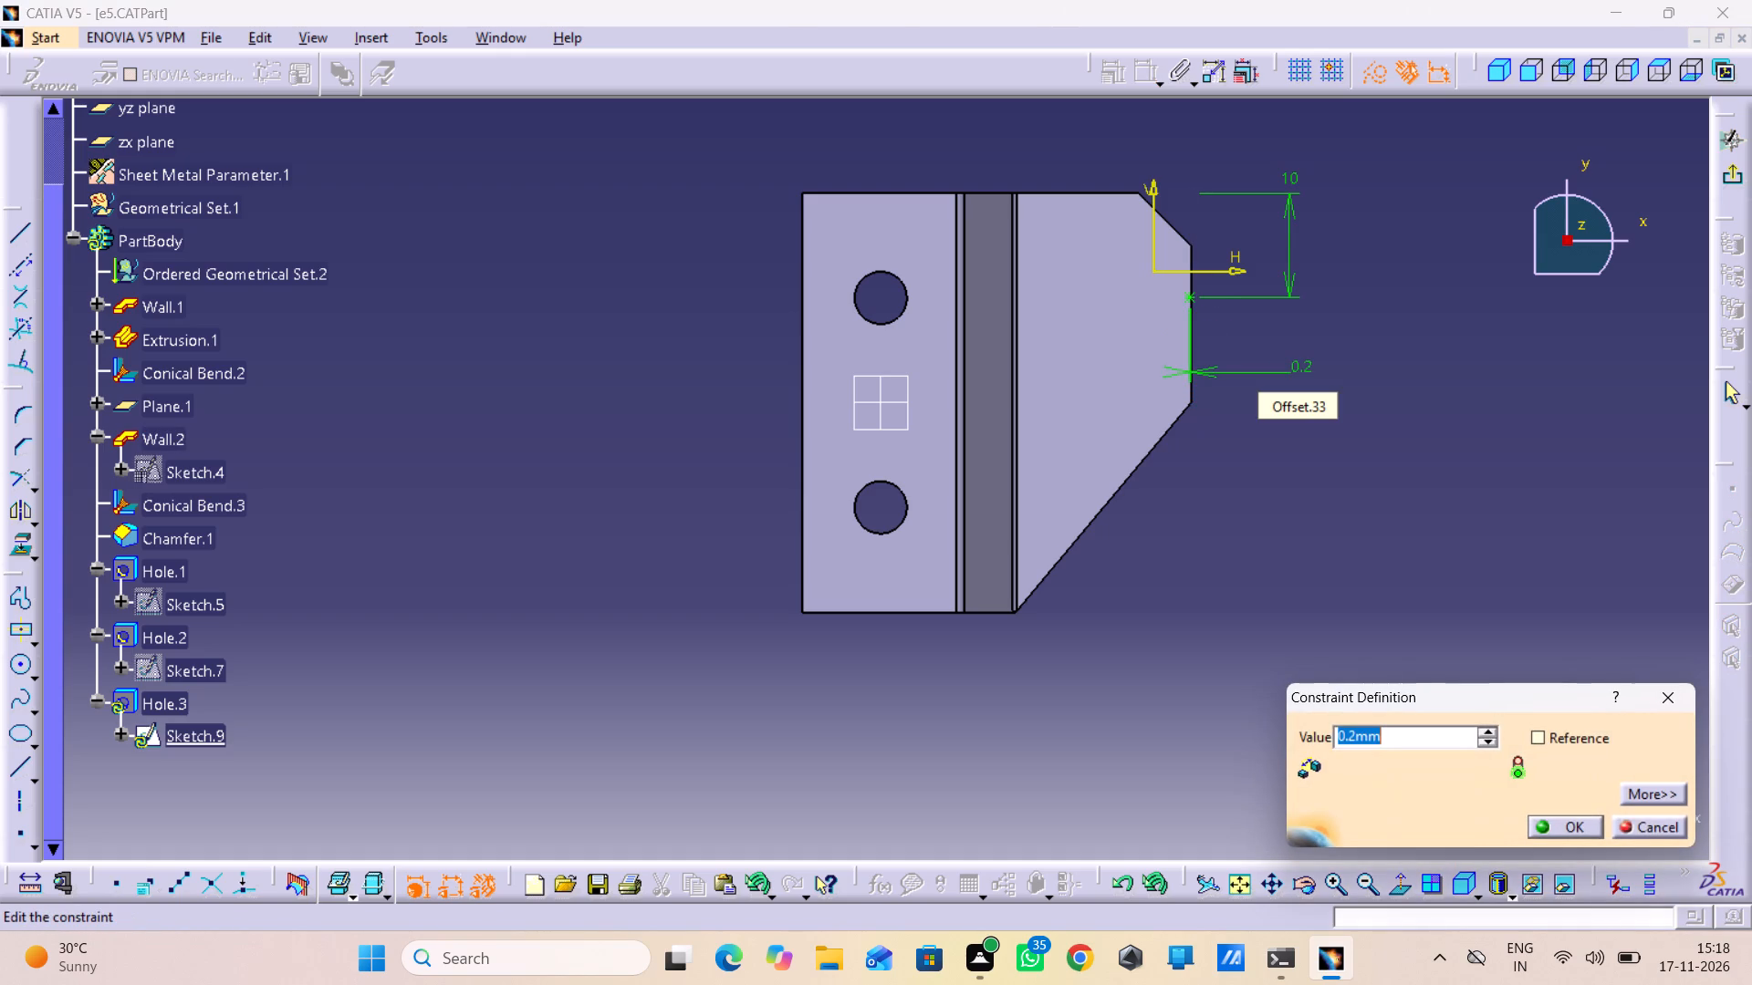
pyautogui.write('110')
pyautogui.press('Return')
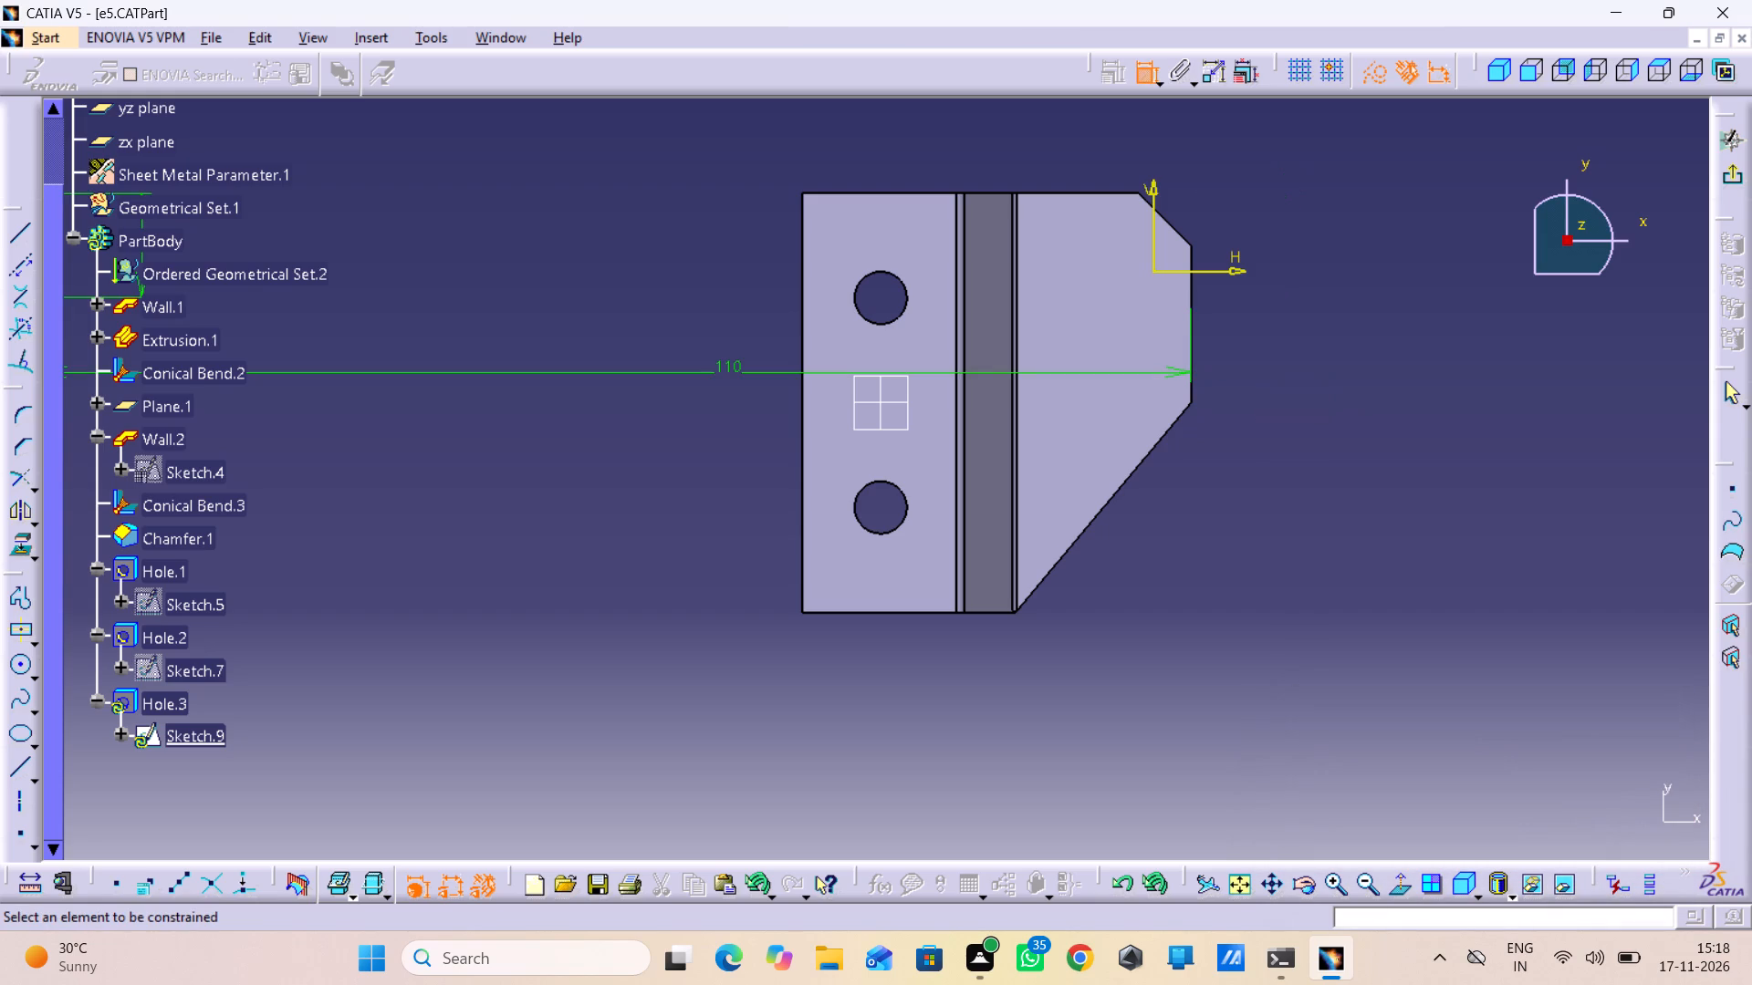
pyautogui.doubleClick(699, 366)
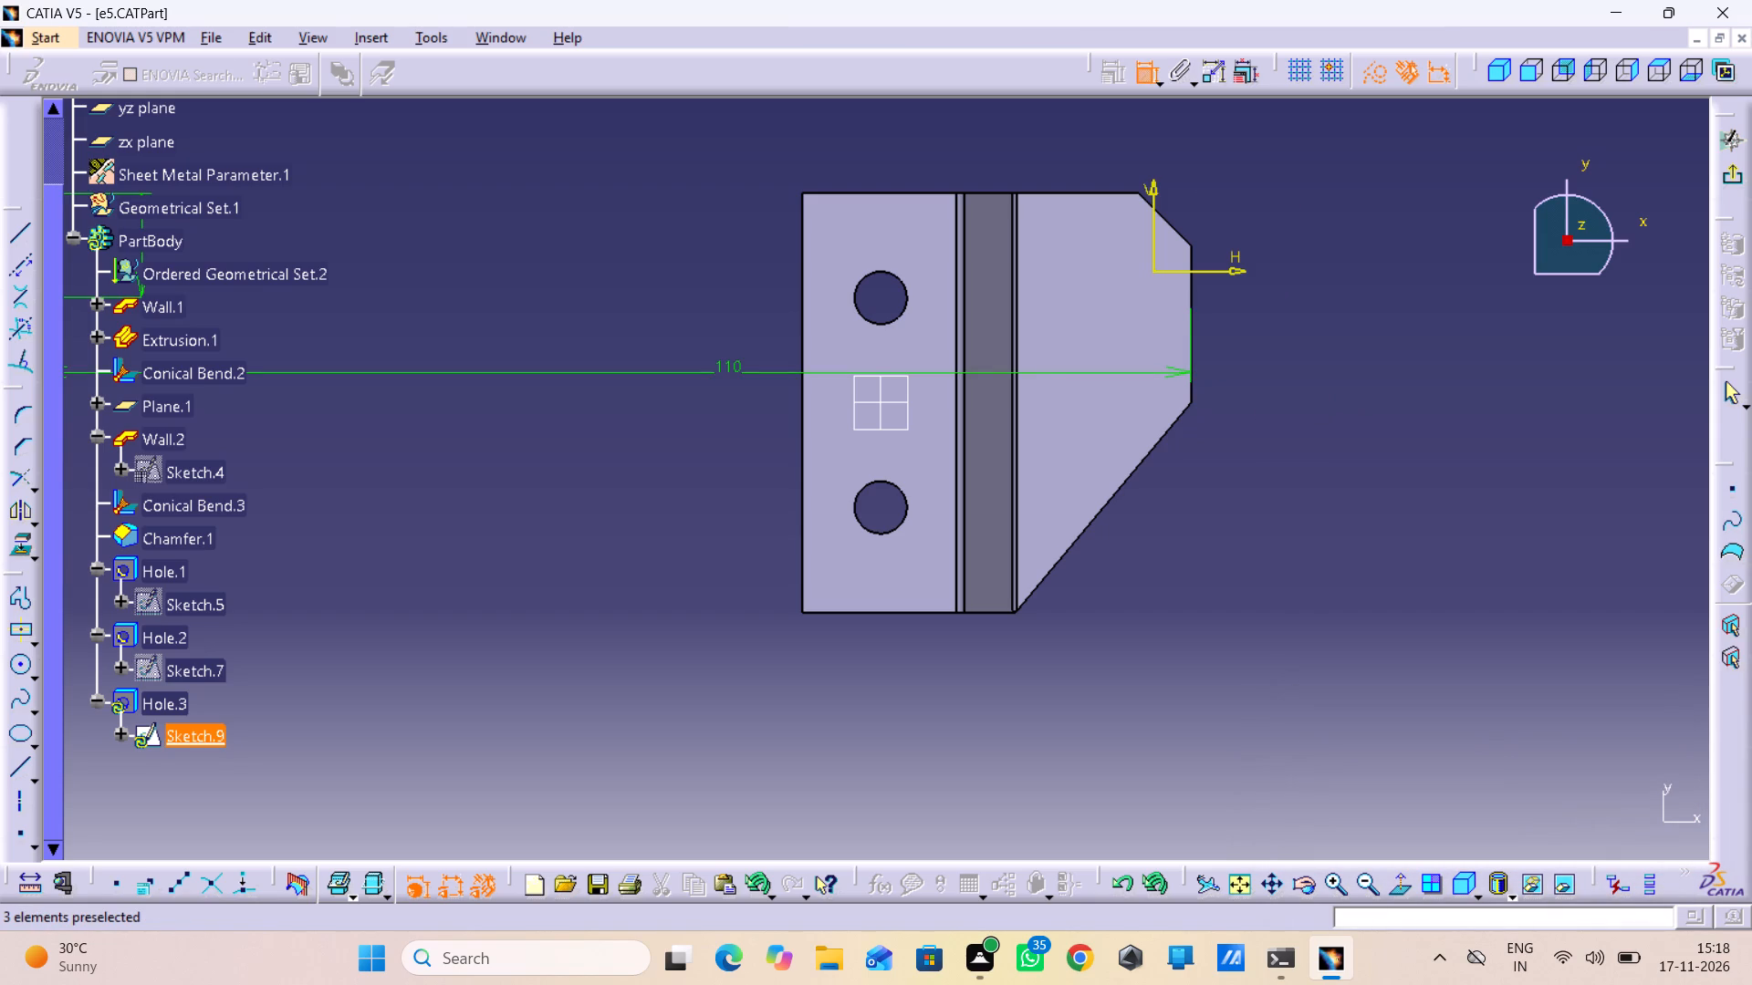
pyautogui.doubleClick(731, 367)
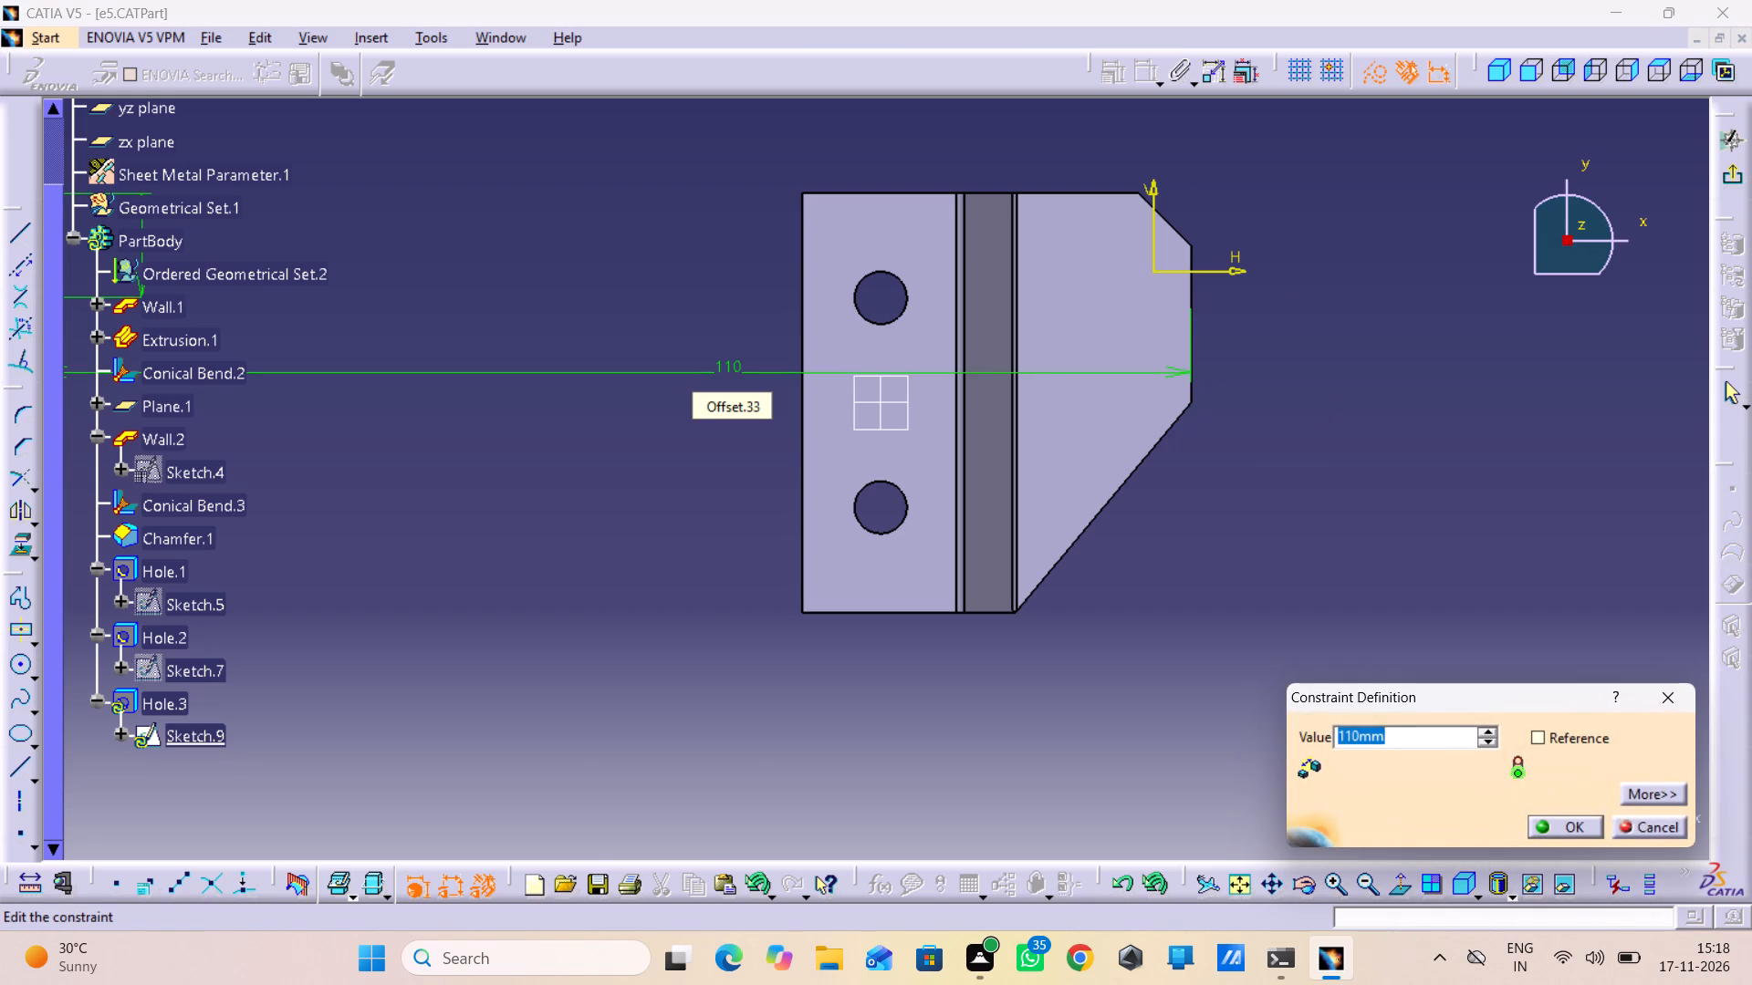
pyautogui.write('10')
pyautogui.press('Return')
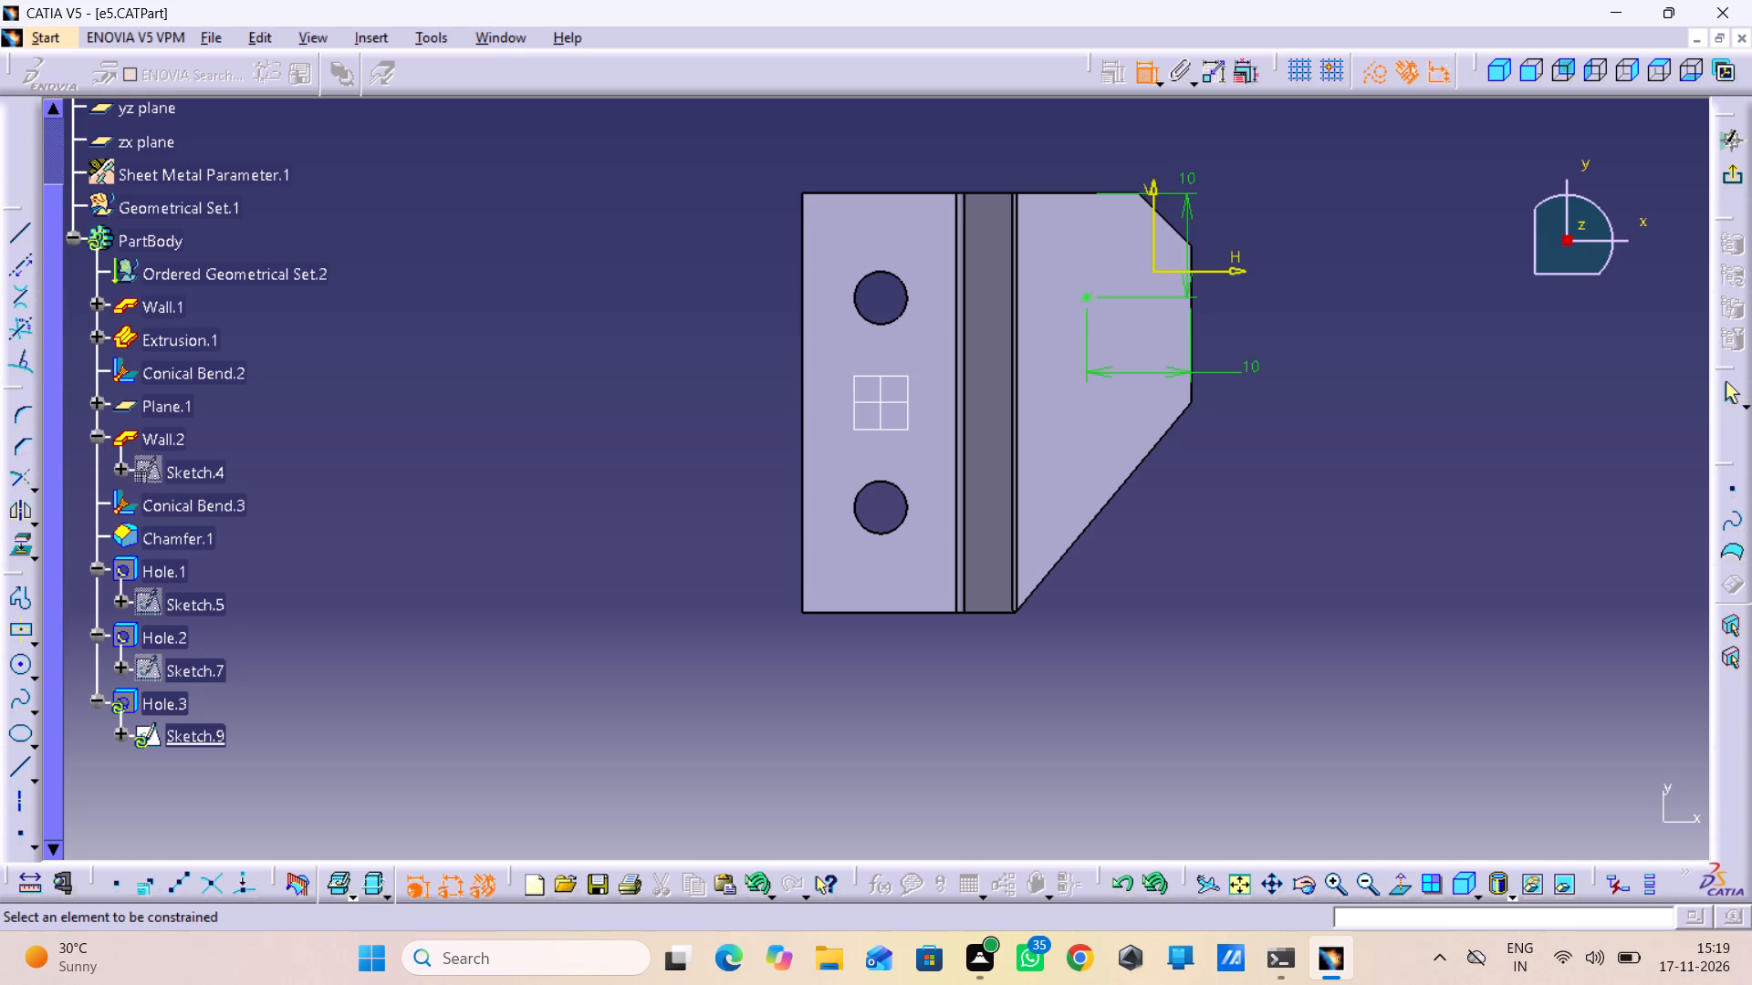
# Set the hole centre's distance from Wall.2's outer edge to 8 mm.
pyautogui.doubleClick(1247, 362)
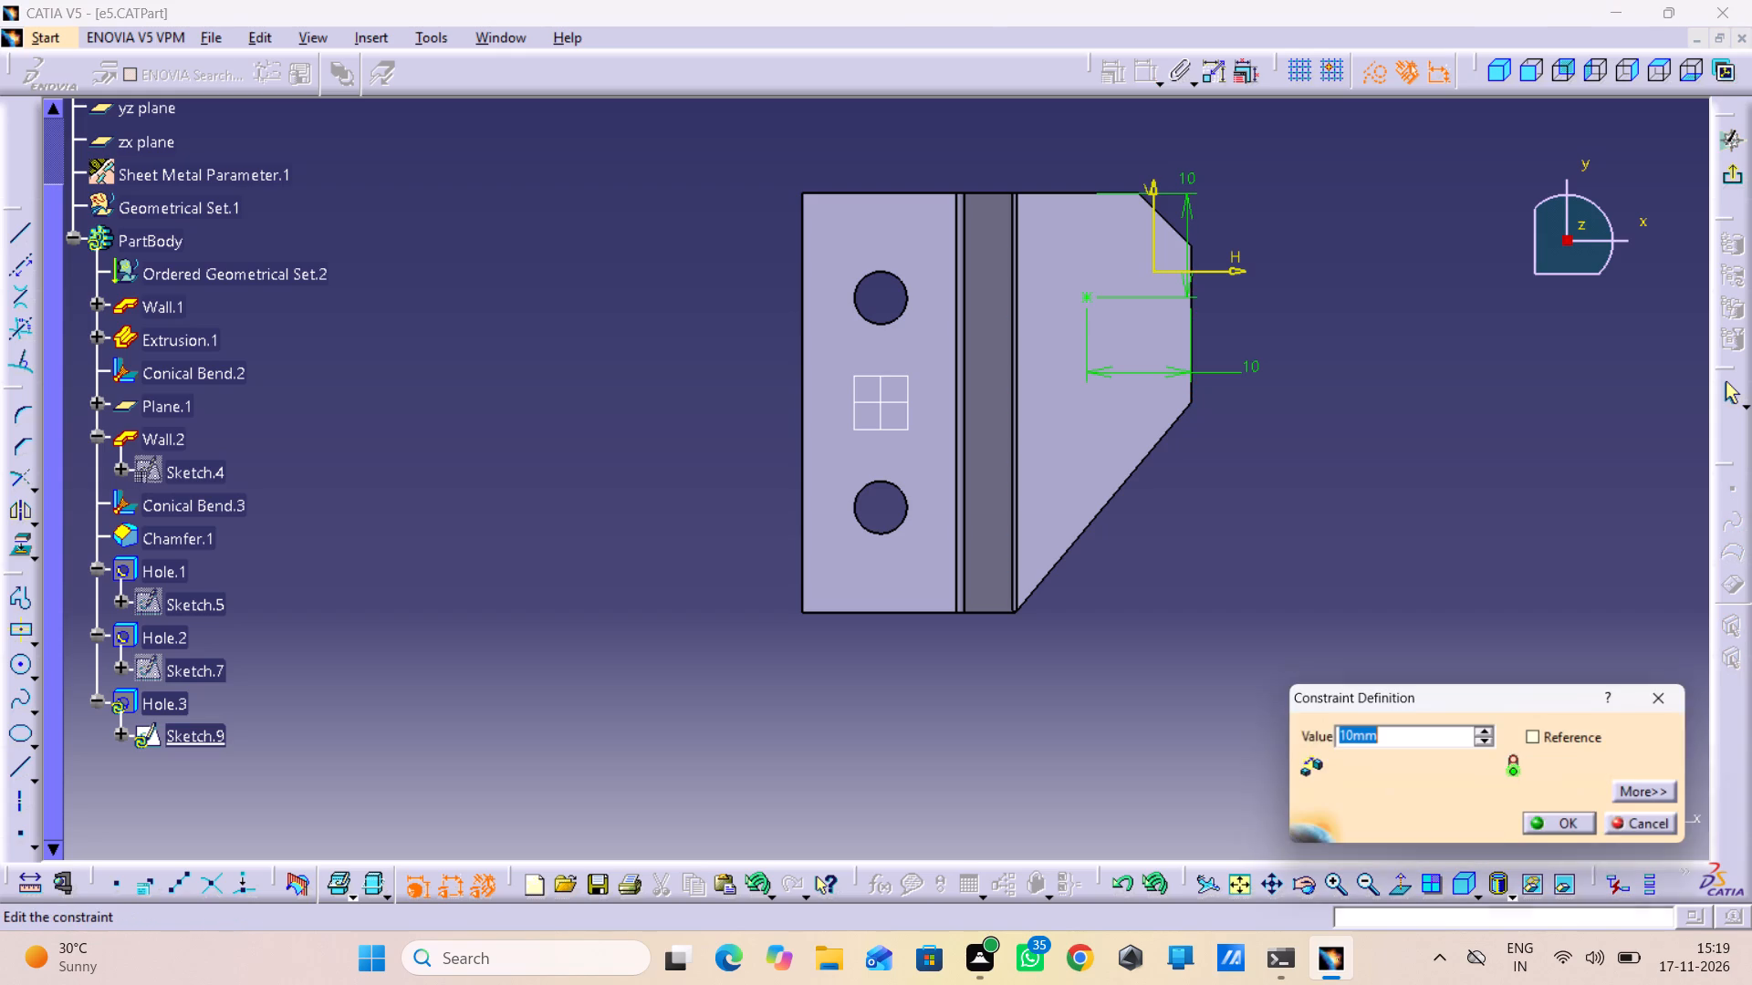
pyautogui.press('8')
pyautogui.press('Return')
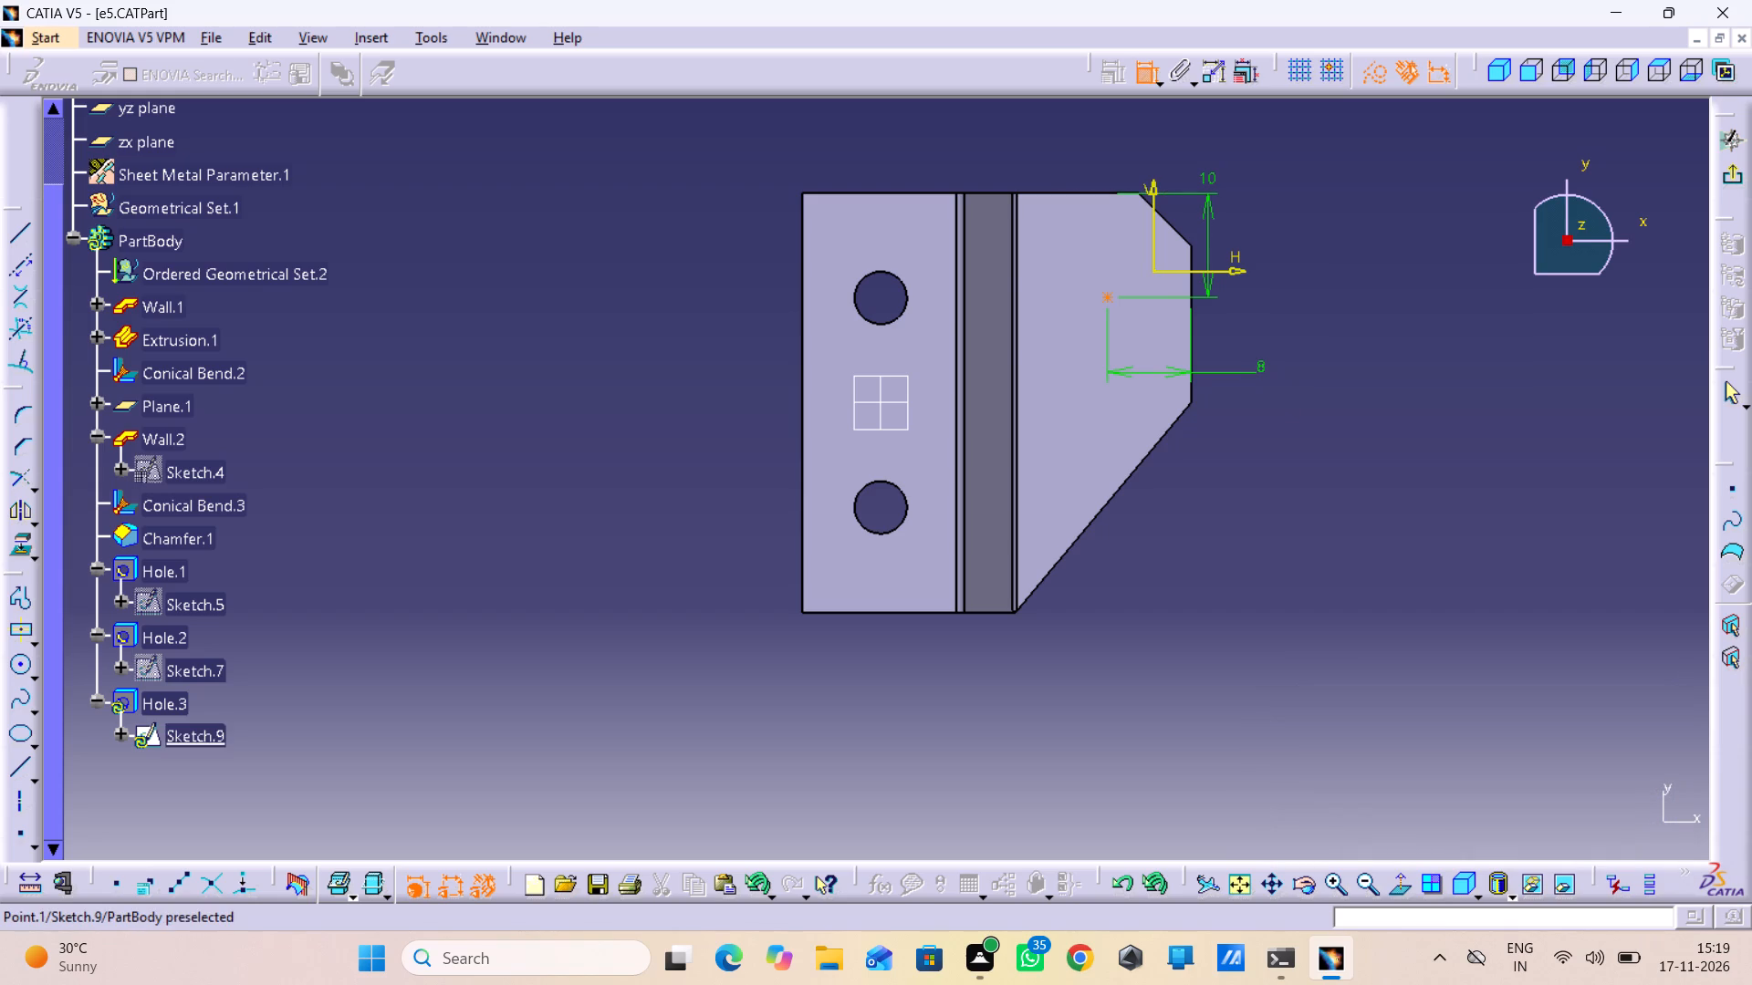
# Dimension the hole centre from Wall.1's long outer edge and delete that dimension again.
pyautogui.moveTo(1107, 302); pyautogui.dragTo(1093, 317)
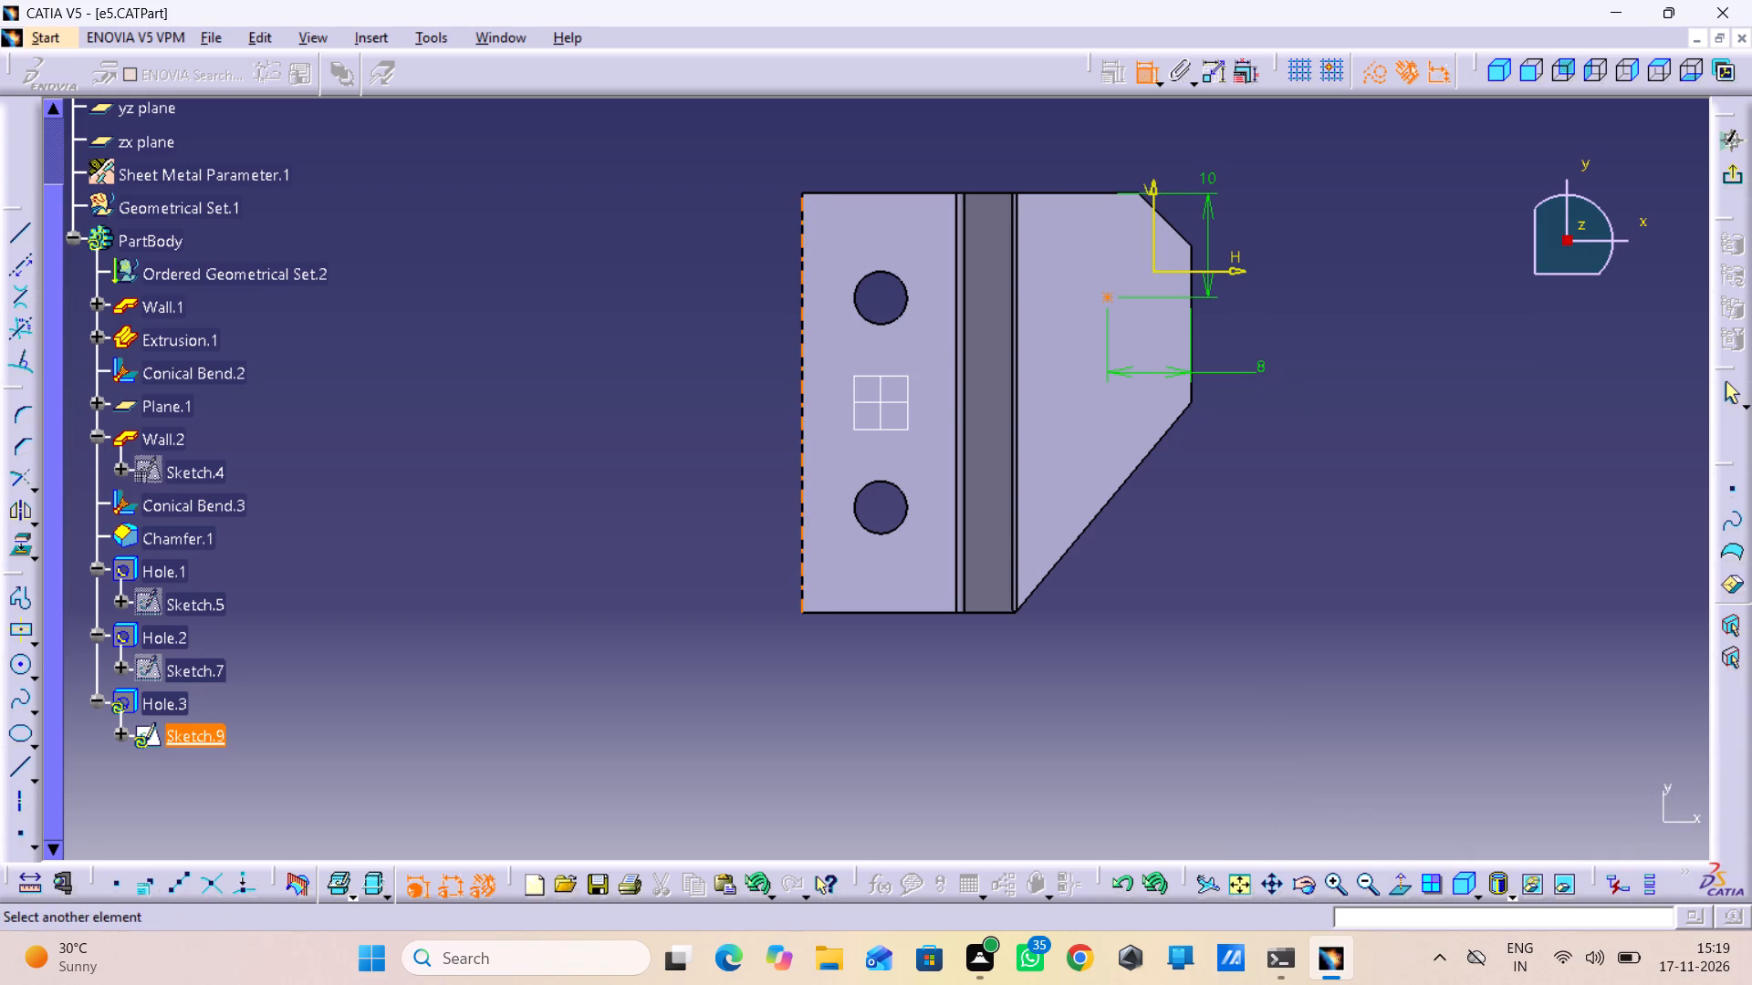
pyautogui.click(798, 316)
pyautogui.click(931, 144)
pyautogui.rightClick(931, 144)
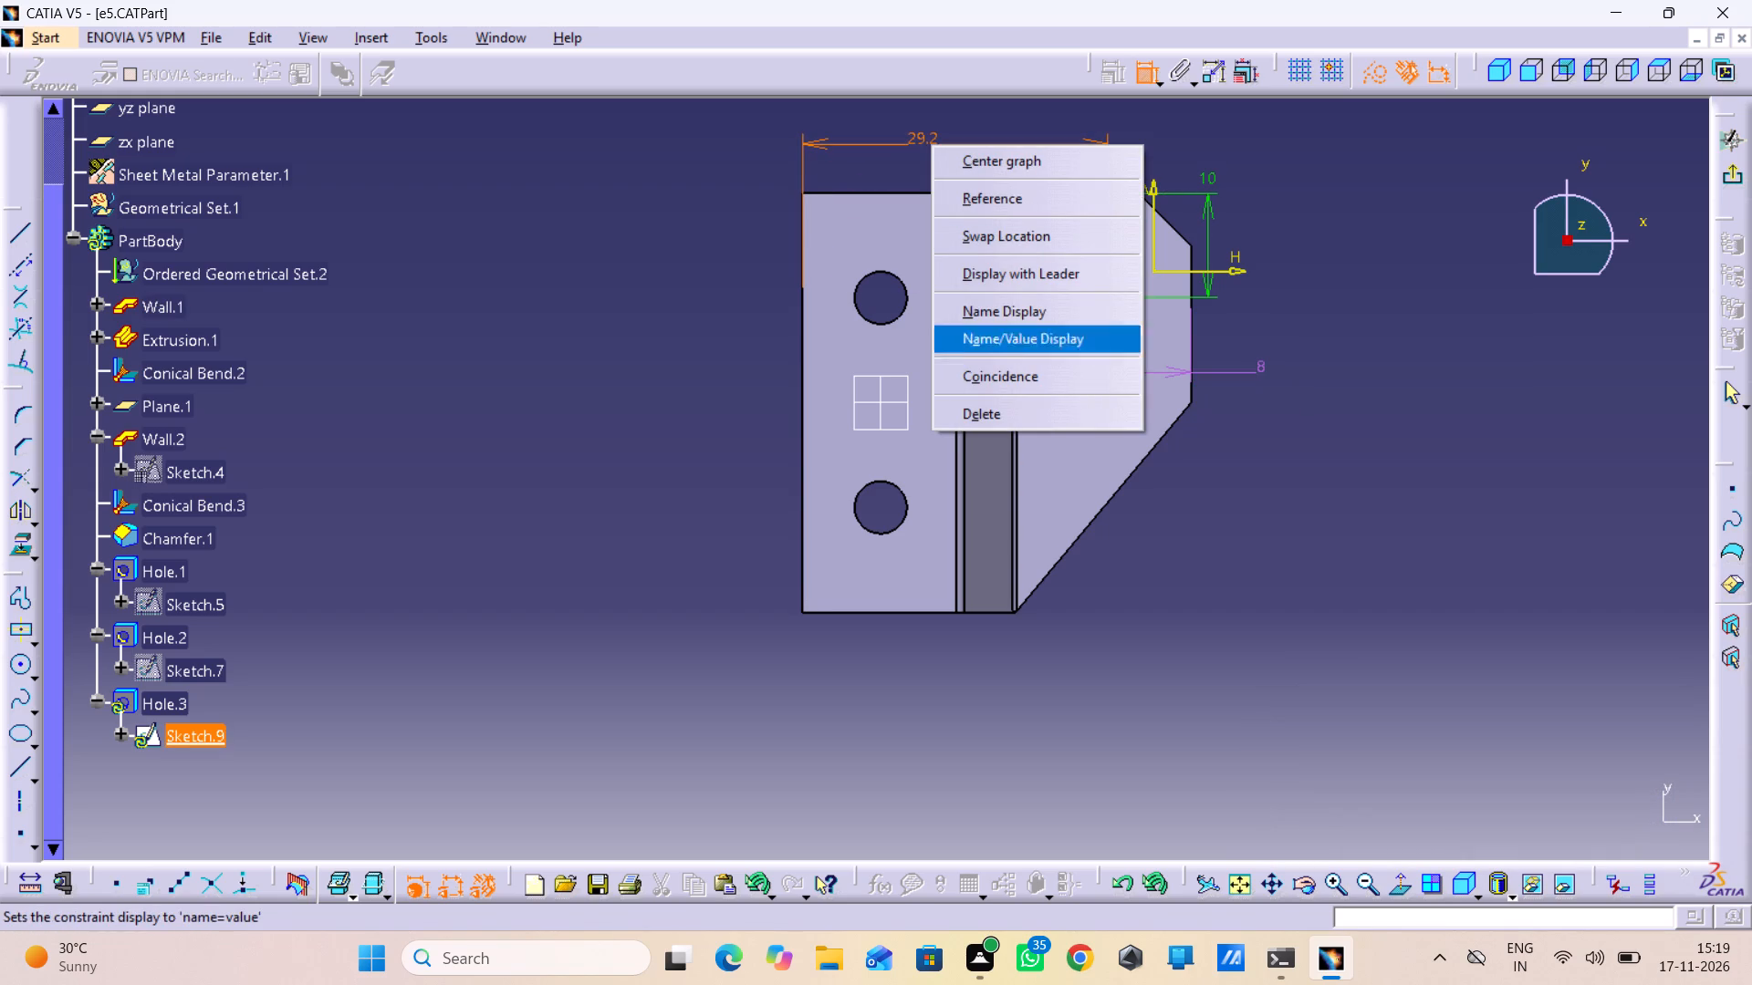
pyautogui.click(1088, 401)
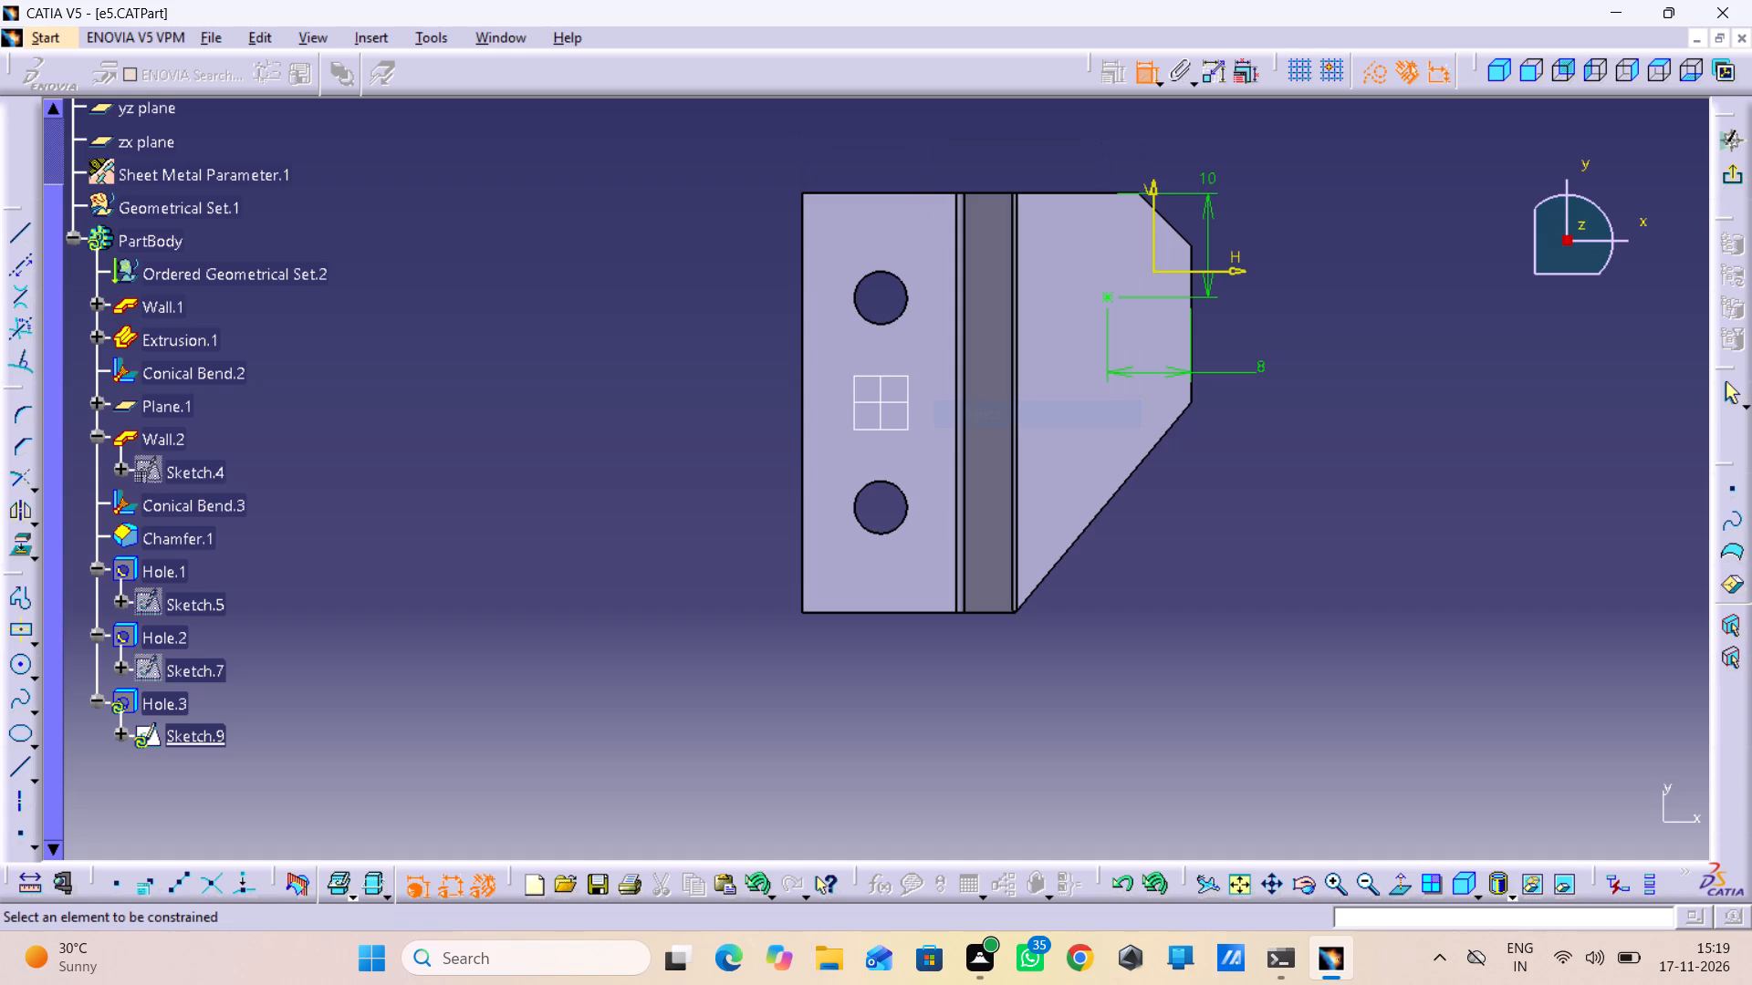
# Finish the positioning sketch and create the 8 mm Up To Last hole through Wall.2.
pyautogui.scroll(3, 1606, 593)
pyautogui.scroll(-1, 1609, 589)
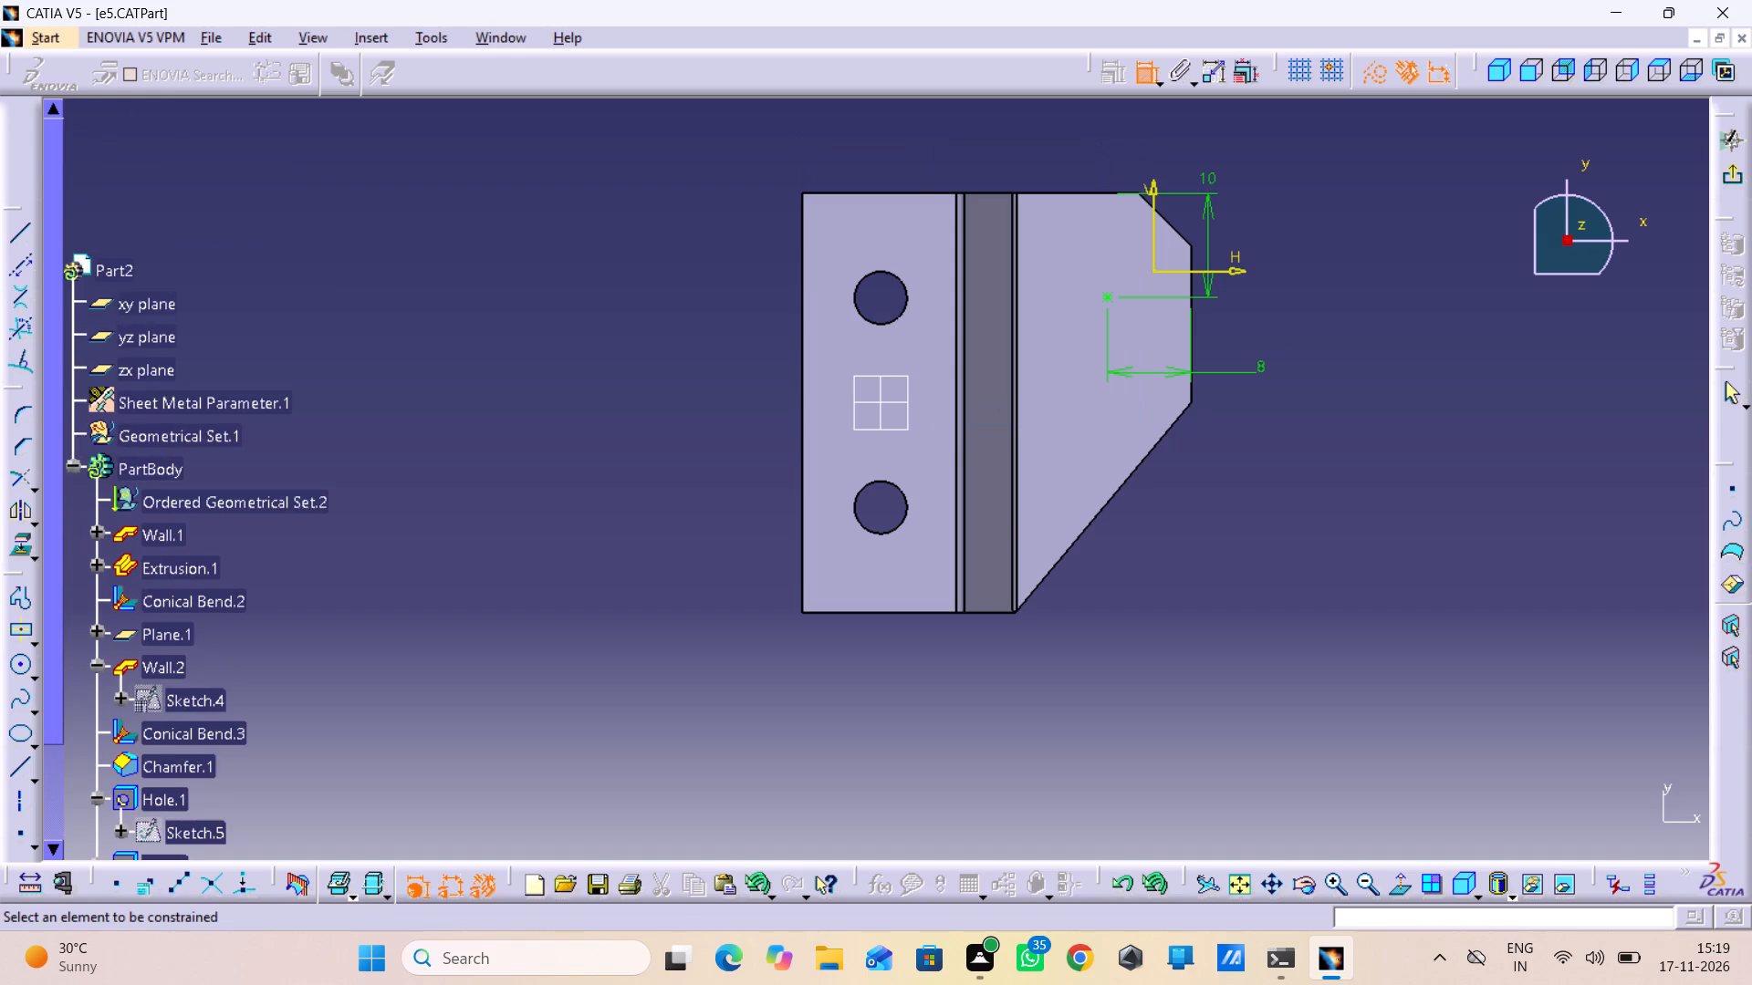
pyautogui.click(1731, 180)
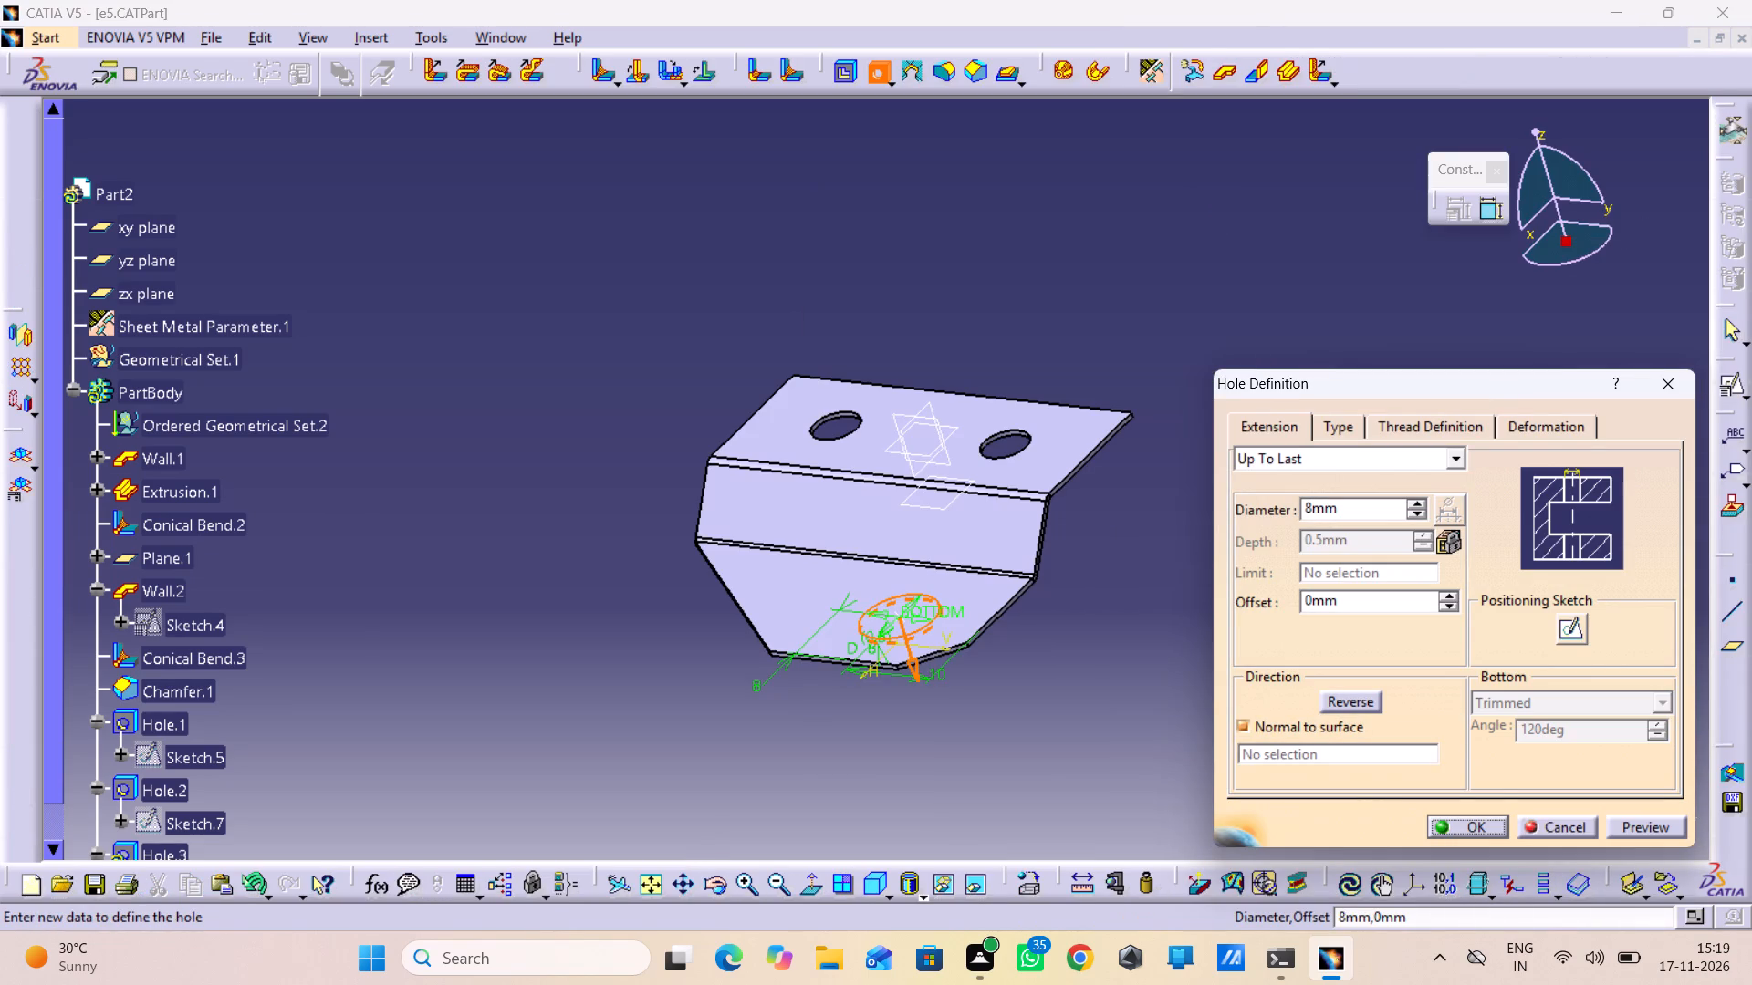
pyautogui.click(1474, 828)
pyautogui.click(1161, 778)
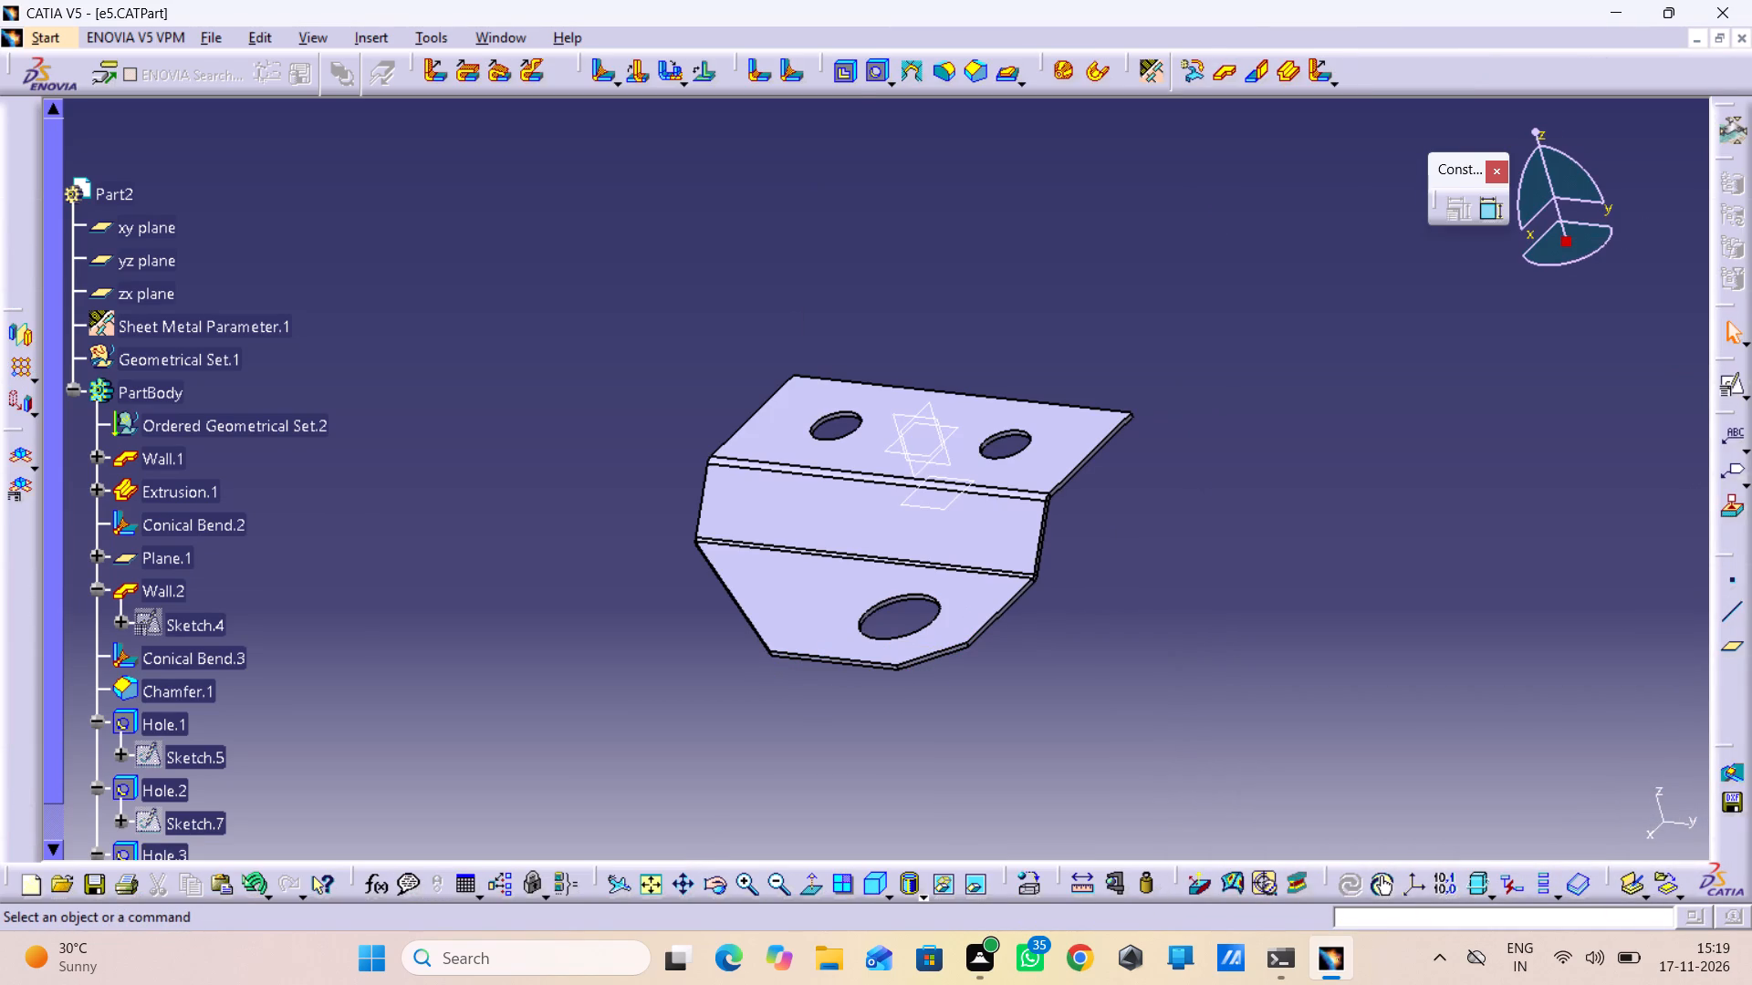
# Examine the bent part and its three holes from several viewing angles.
pyautogui.moveTo(579, 632); pyautogui.dragTo(901, 826, button='middle')
pyautogui.moveTo(579, 632); pyautogui.dragTo(901, 826, button='right')
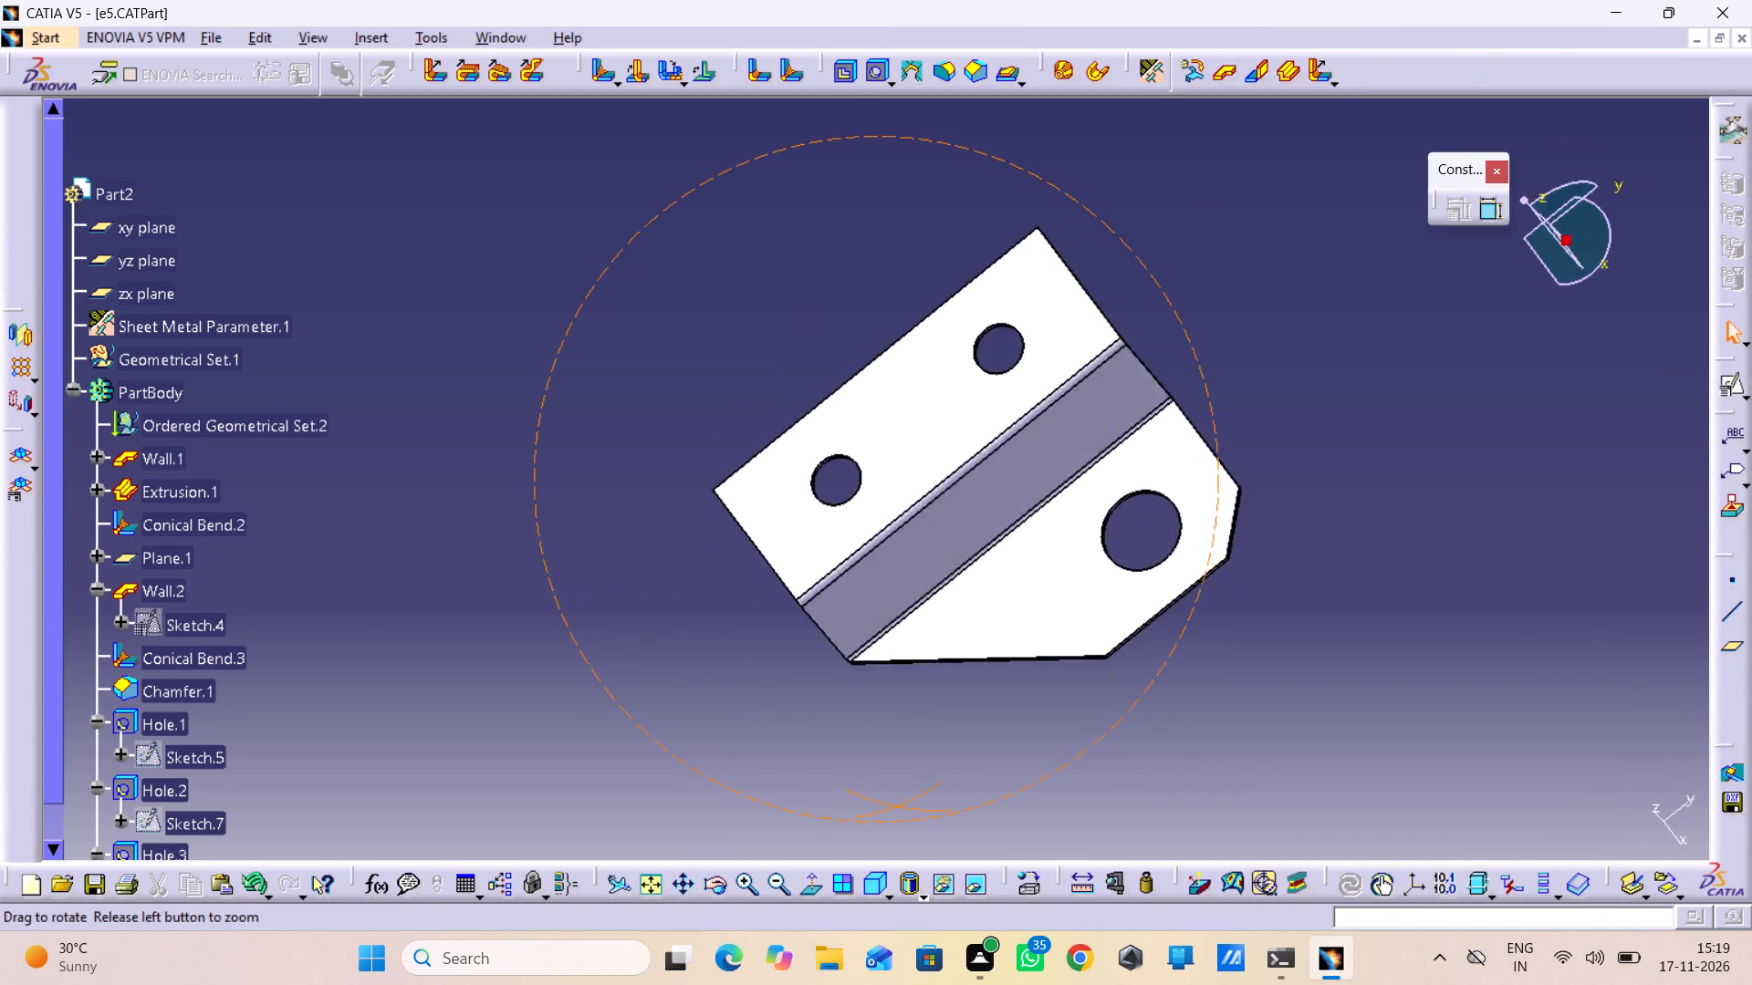
pyautogui.moveTo(901, 826); pyautogui.dragTo(902, 832, button='right')
pyautogui.moveTo(901, 826); pyautogui.dragTo(896, 824, button='middle')
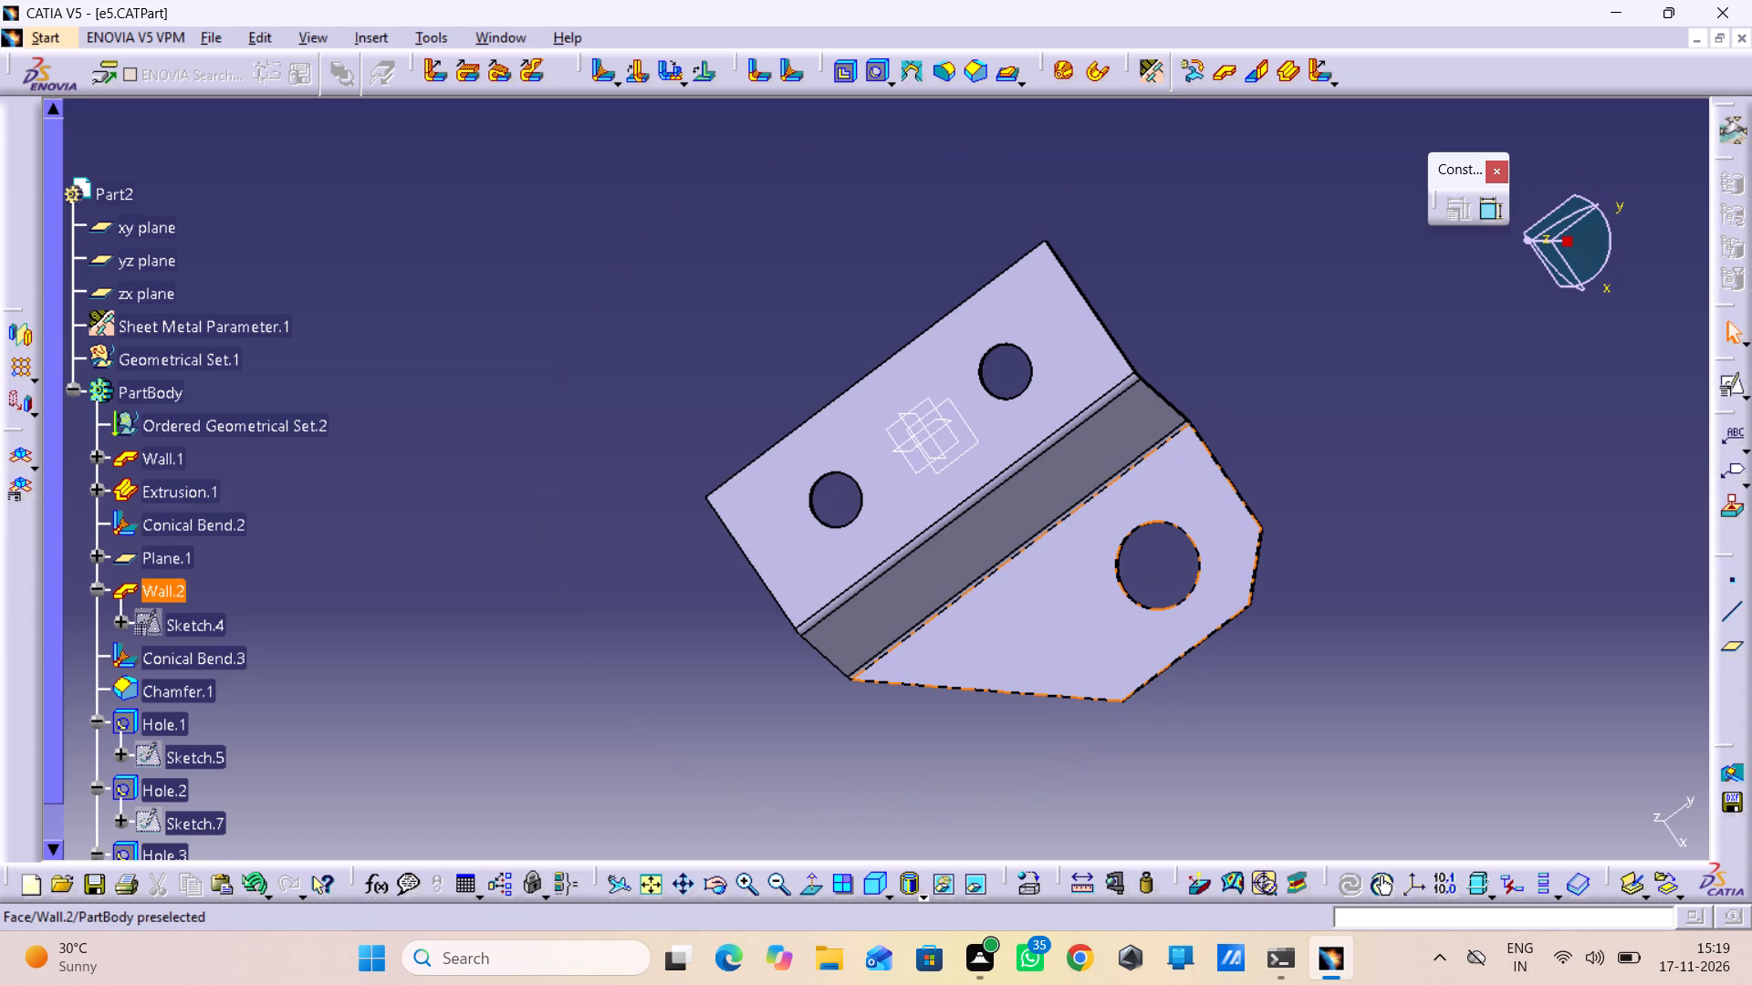
pyautogui.moveTo(823, 758); pyautogui.dragTo(768, 601, button='middle')
pyautogui.moveTo(823, 758); pyautogui.dragTo(768, 601, button='right')
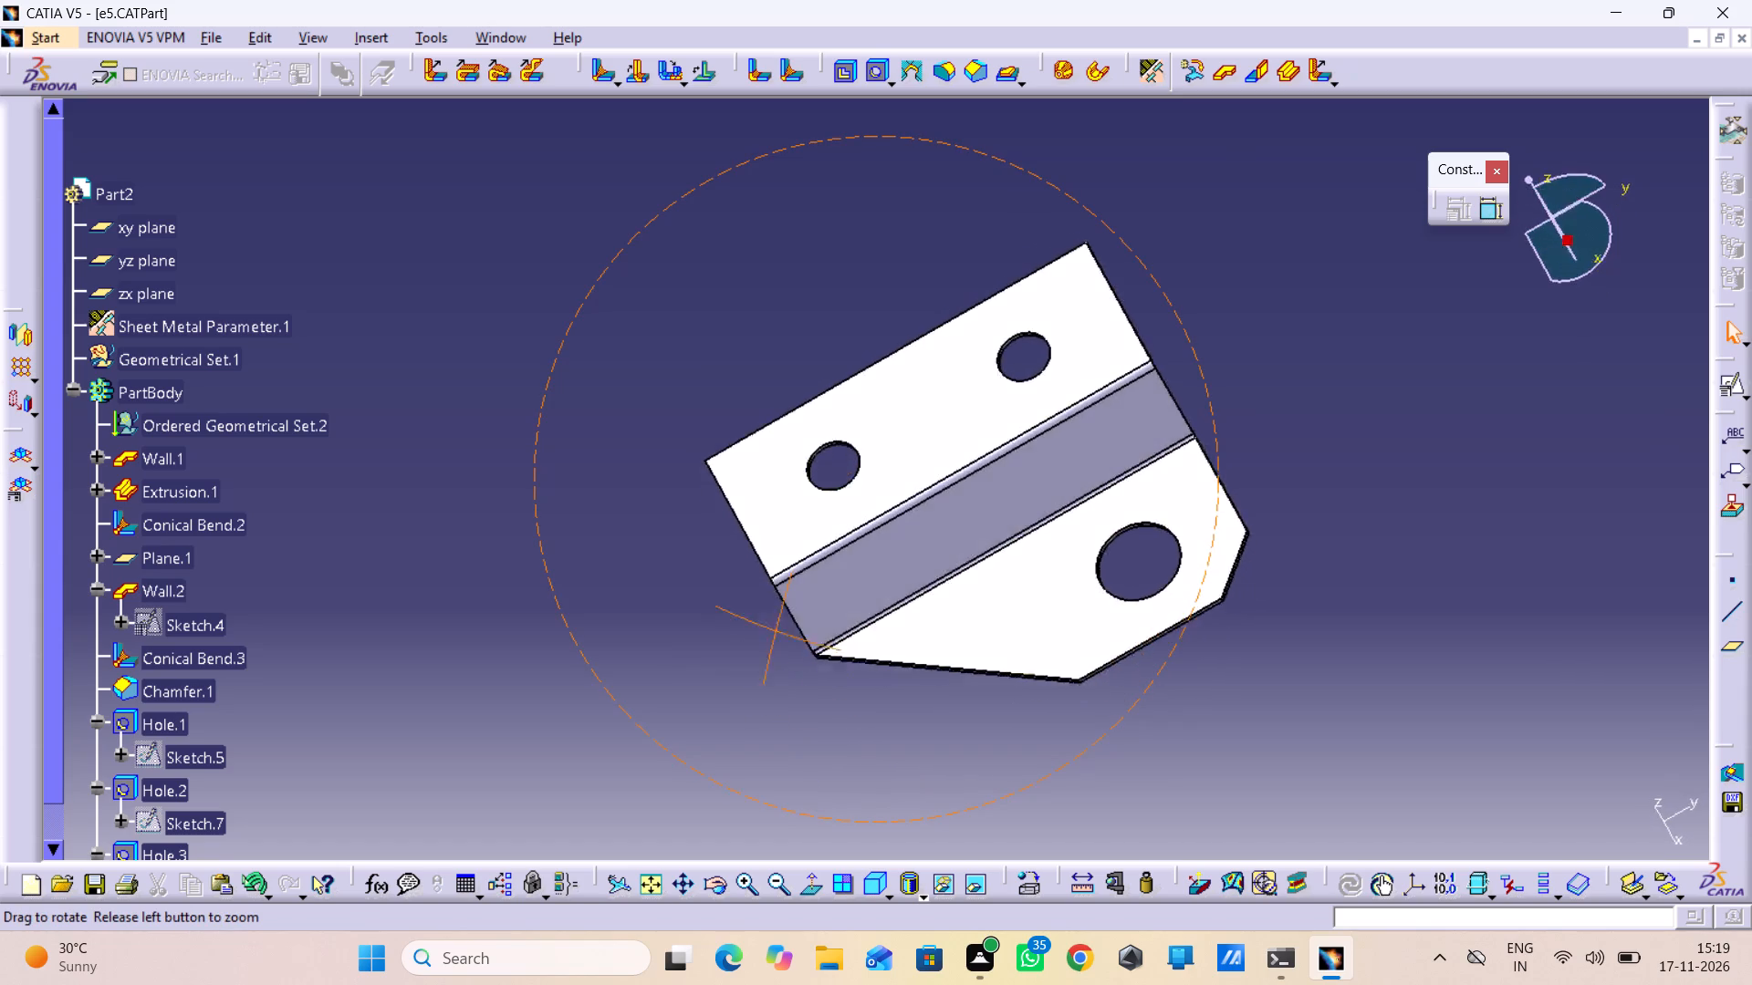
pyautogui.moveTo(768, 601); pyautogui.dragTo(1099, 495, button='middle')
pyautogui.moveTo(768, 601); pyautogui.dragTo(1099, 495, button='right')
pyautogui.scroll(1, 1093, 403)
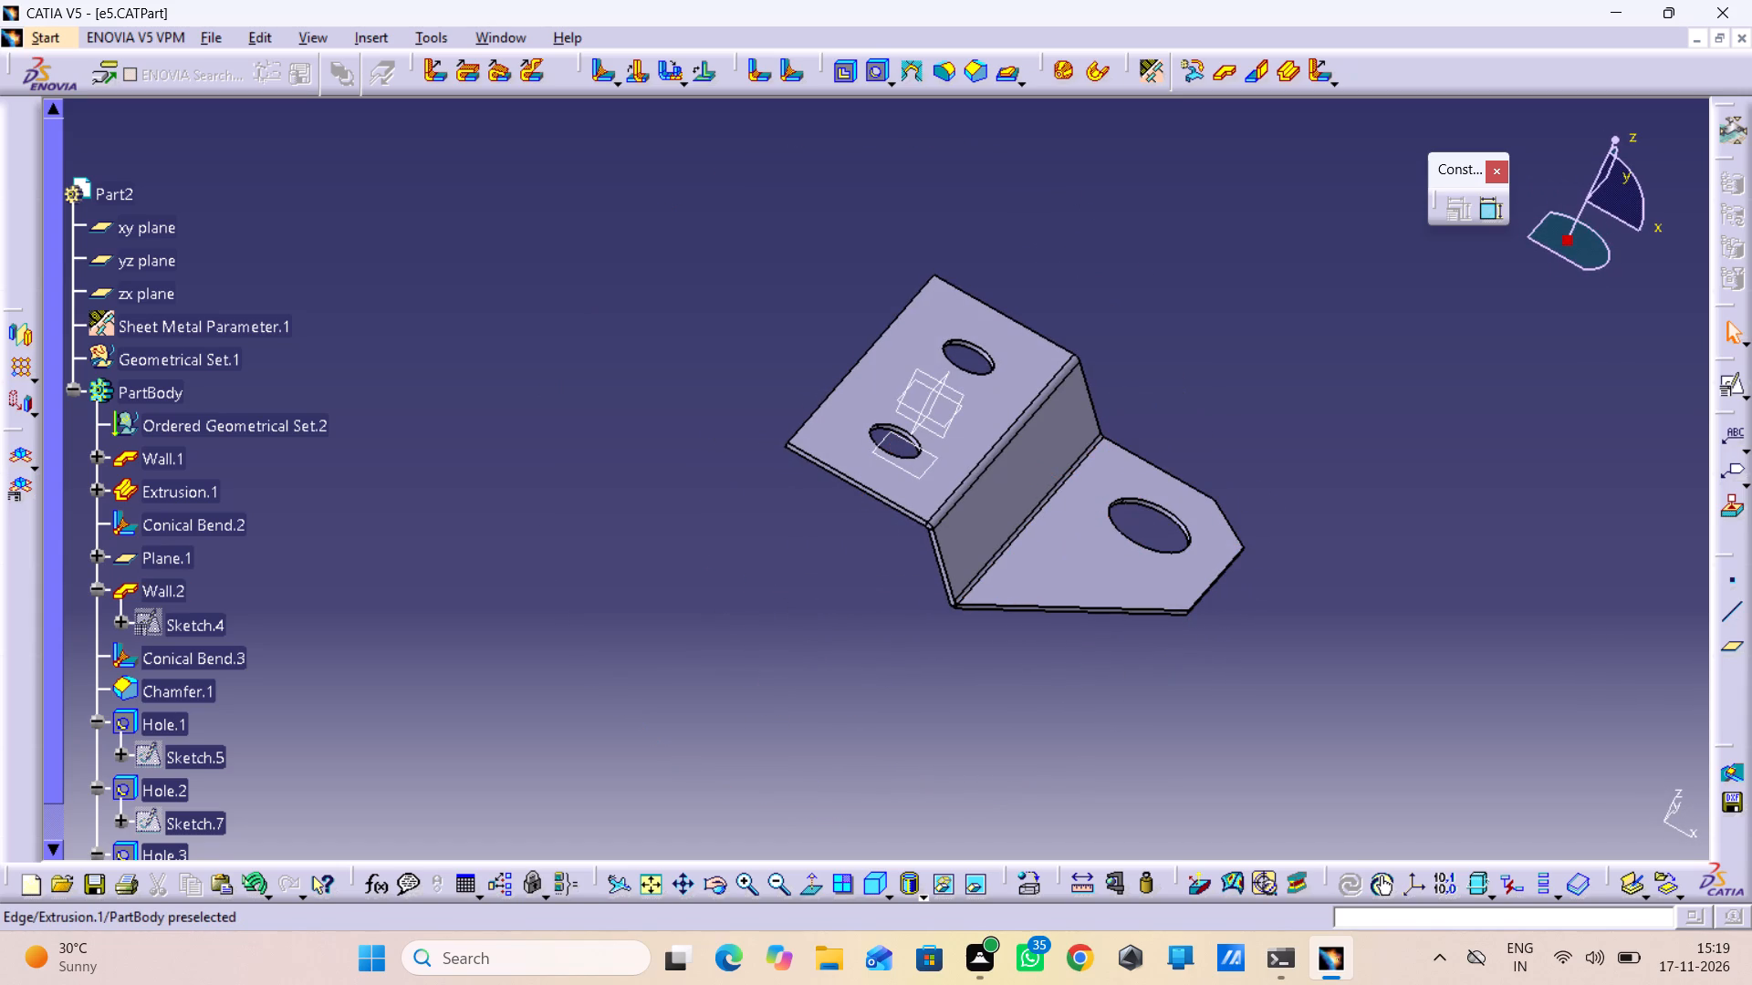